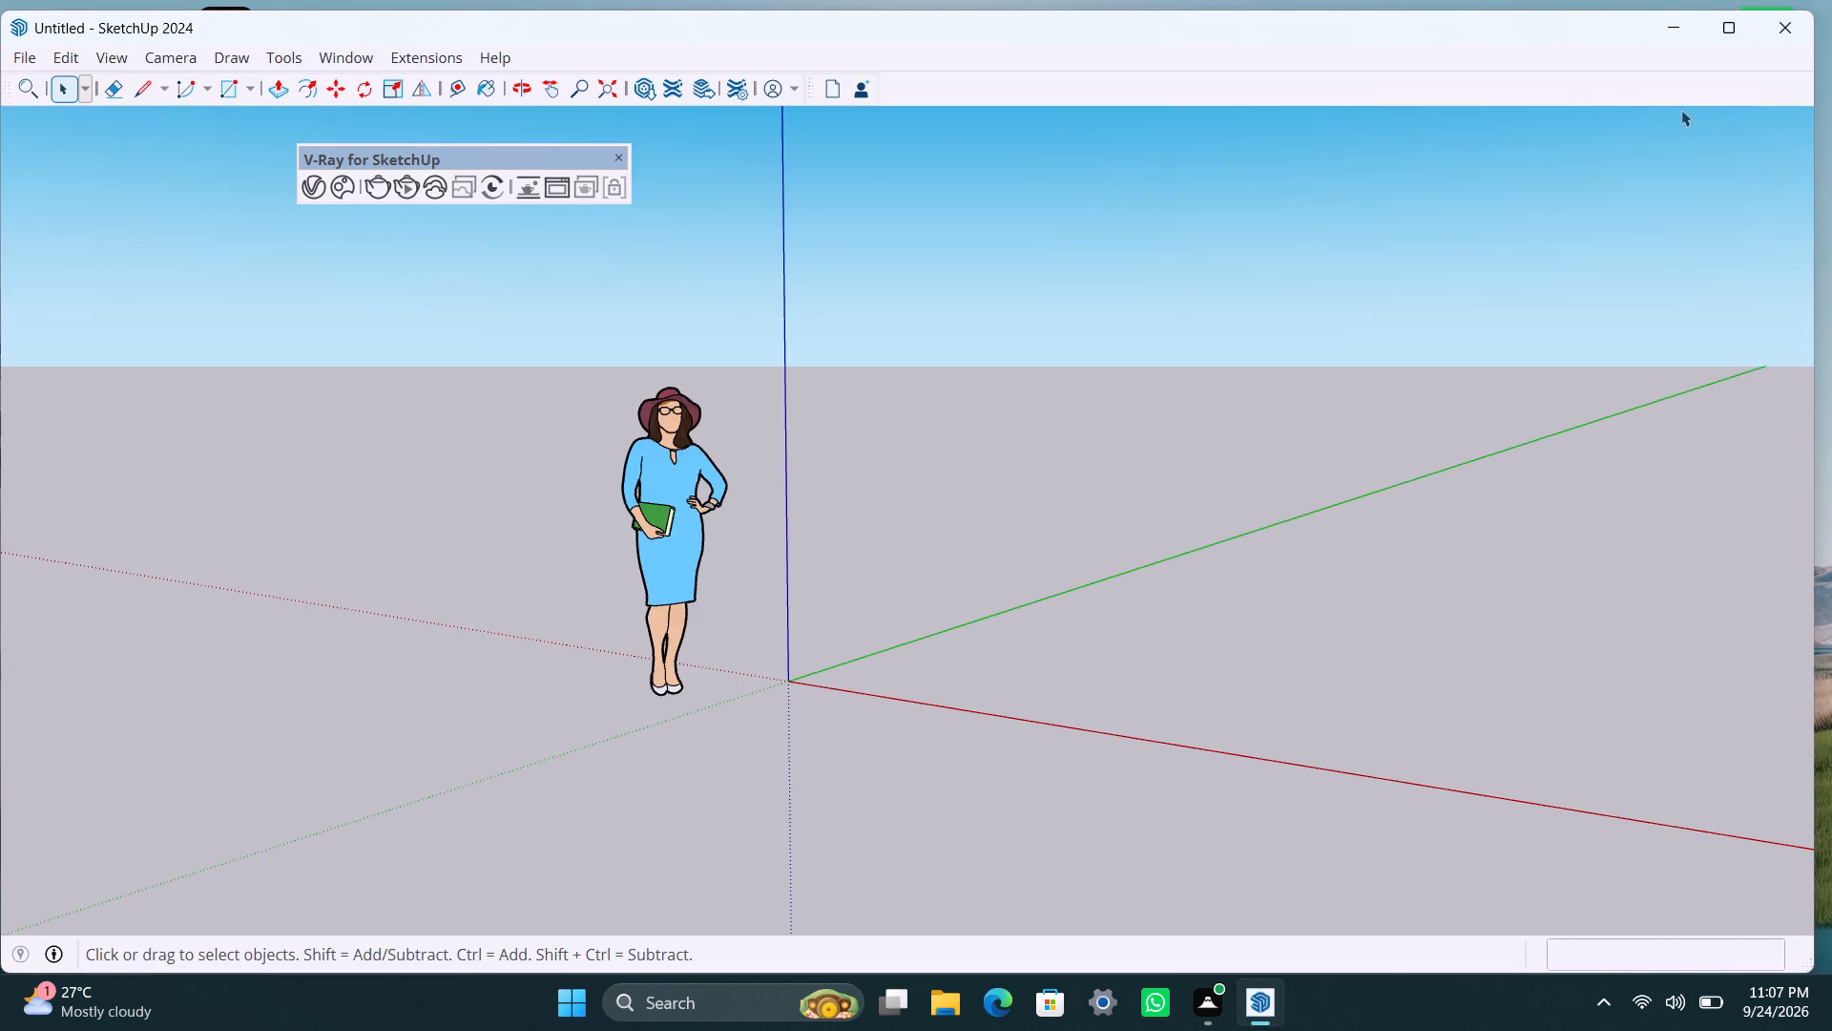
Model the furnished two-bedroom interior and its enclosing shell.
Draw connected line segments of 4.5", 10'2" and 4.5" parallel to the red axis, starting a short distance from the origin.
scroll(998, 714, down, 3)
middle_drag(992, 737, 1121, 746)
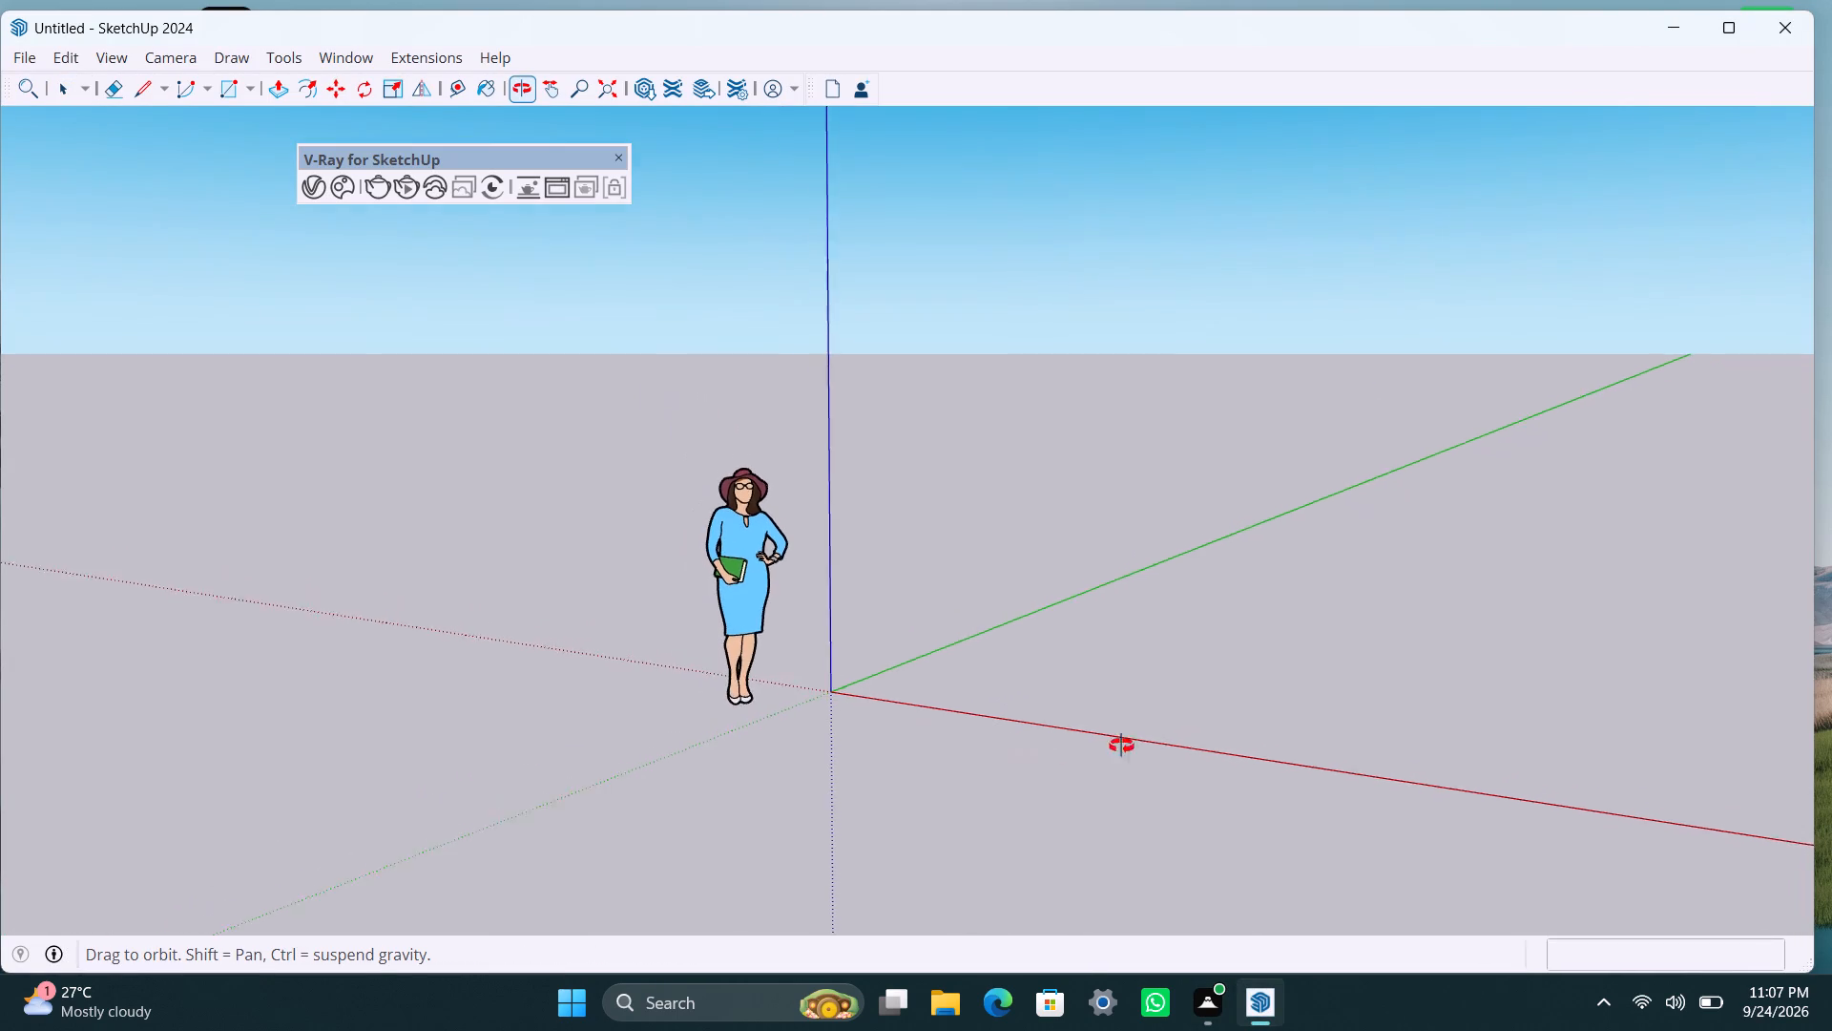
middle_drag(1121, 746, 1245, 766)
scroll(1133, 736, up, 1)
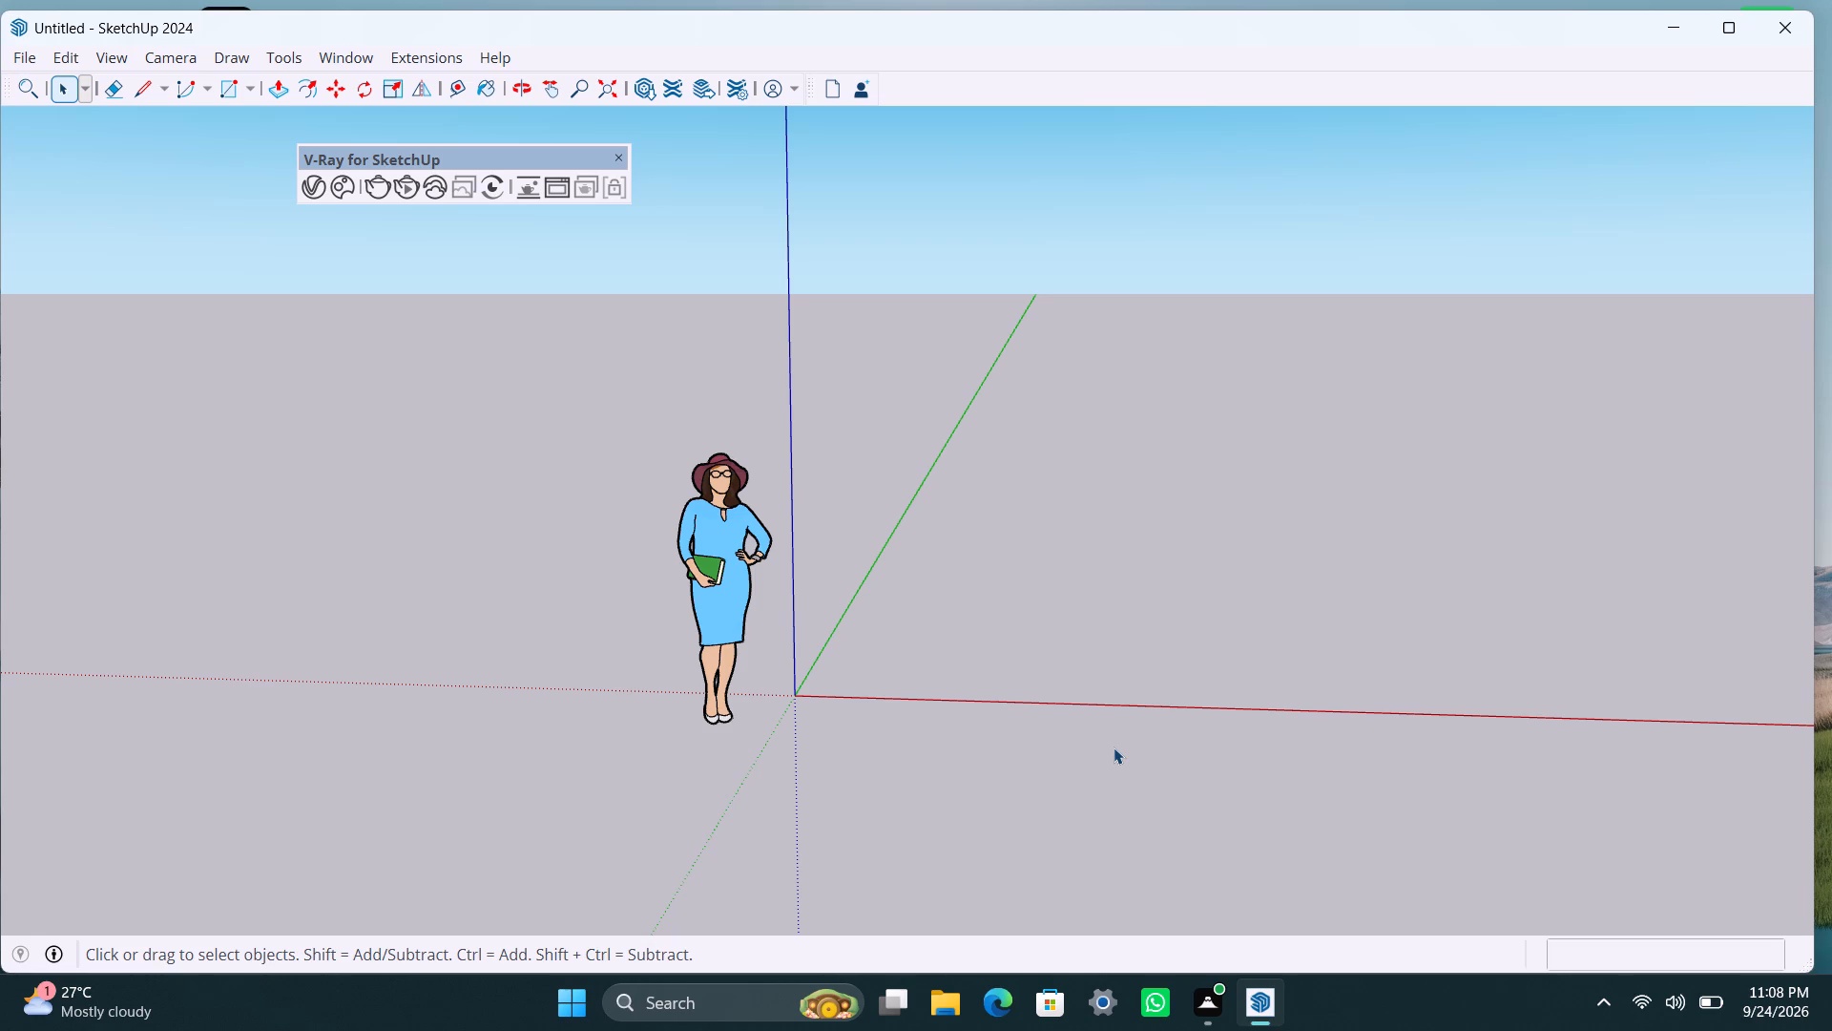
scroll(1046, 678, up, 2)
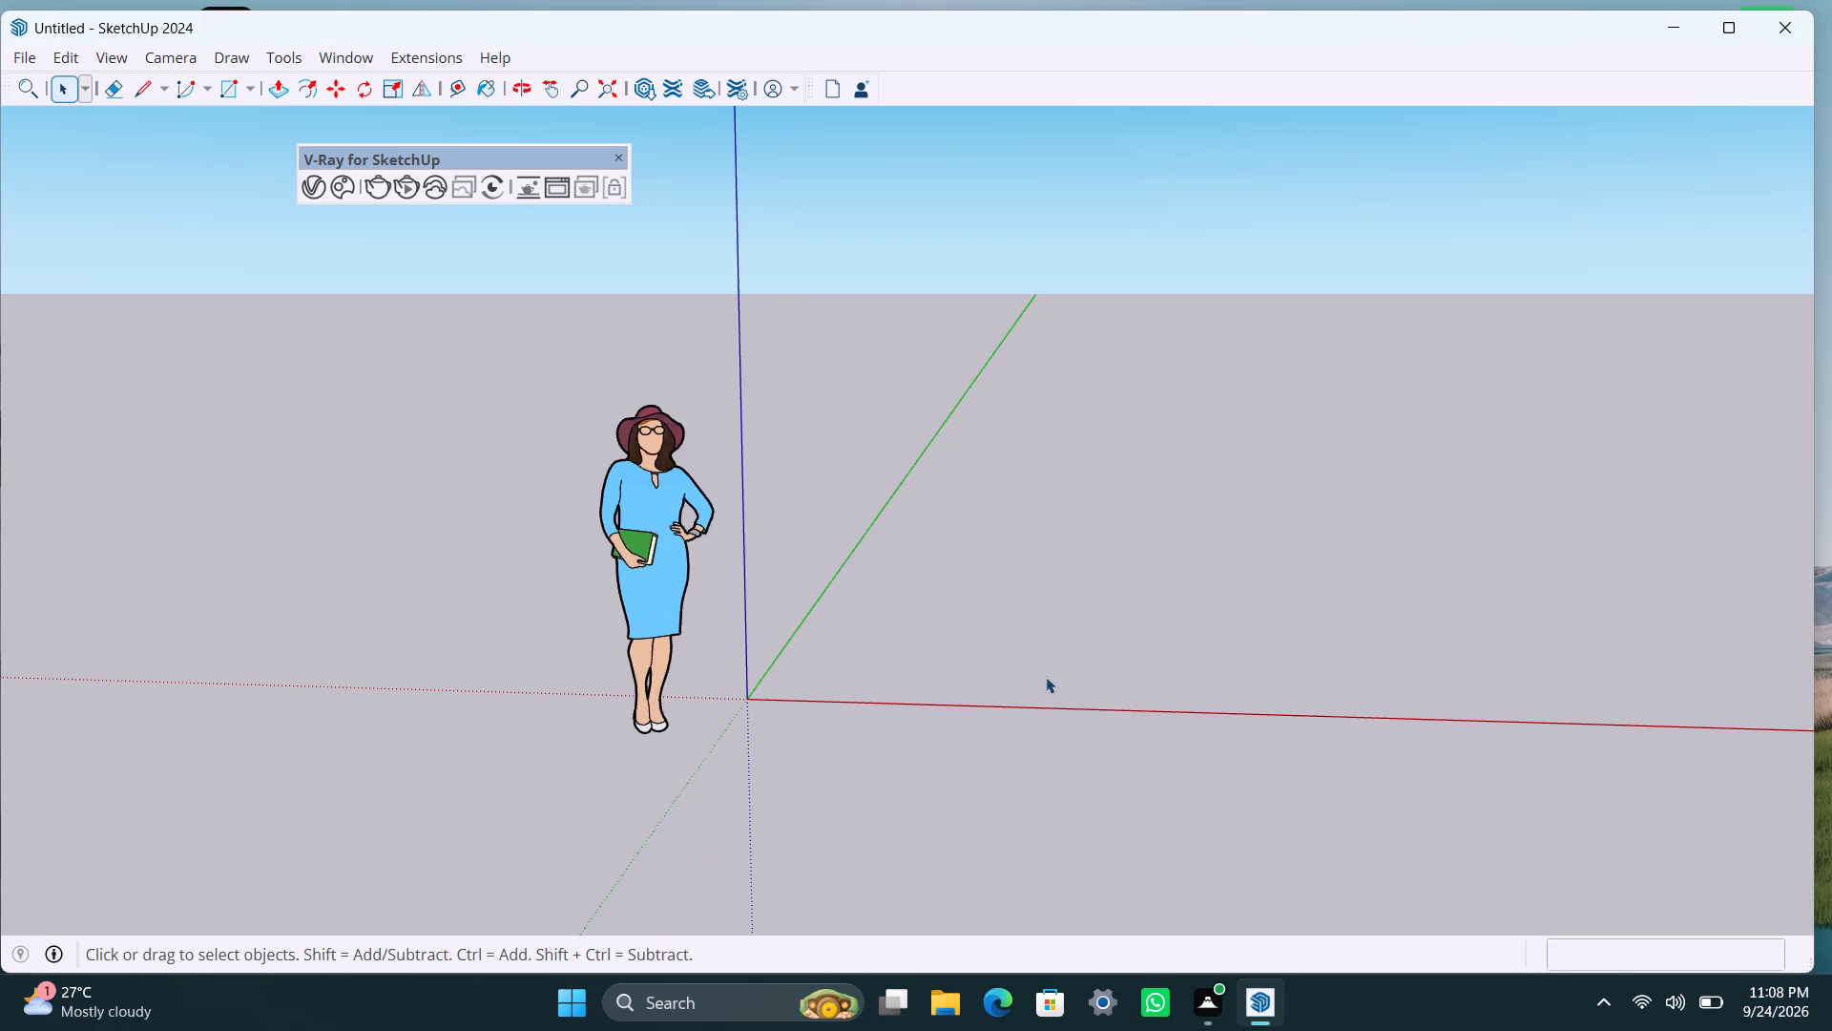
key(l)
click(953, 677)
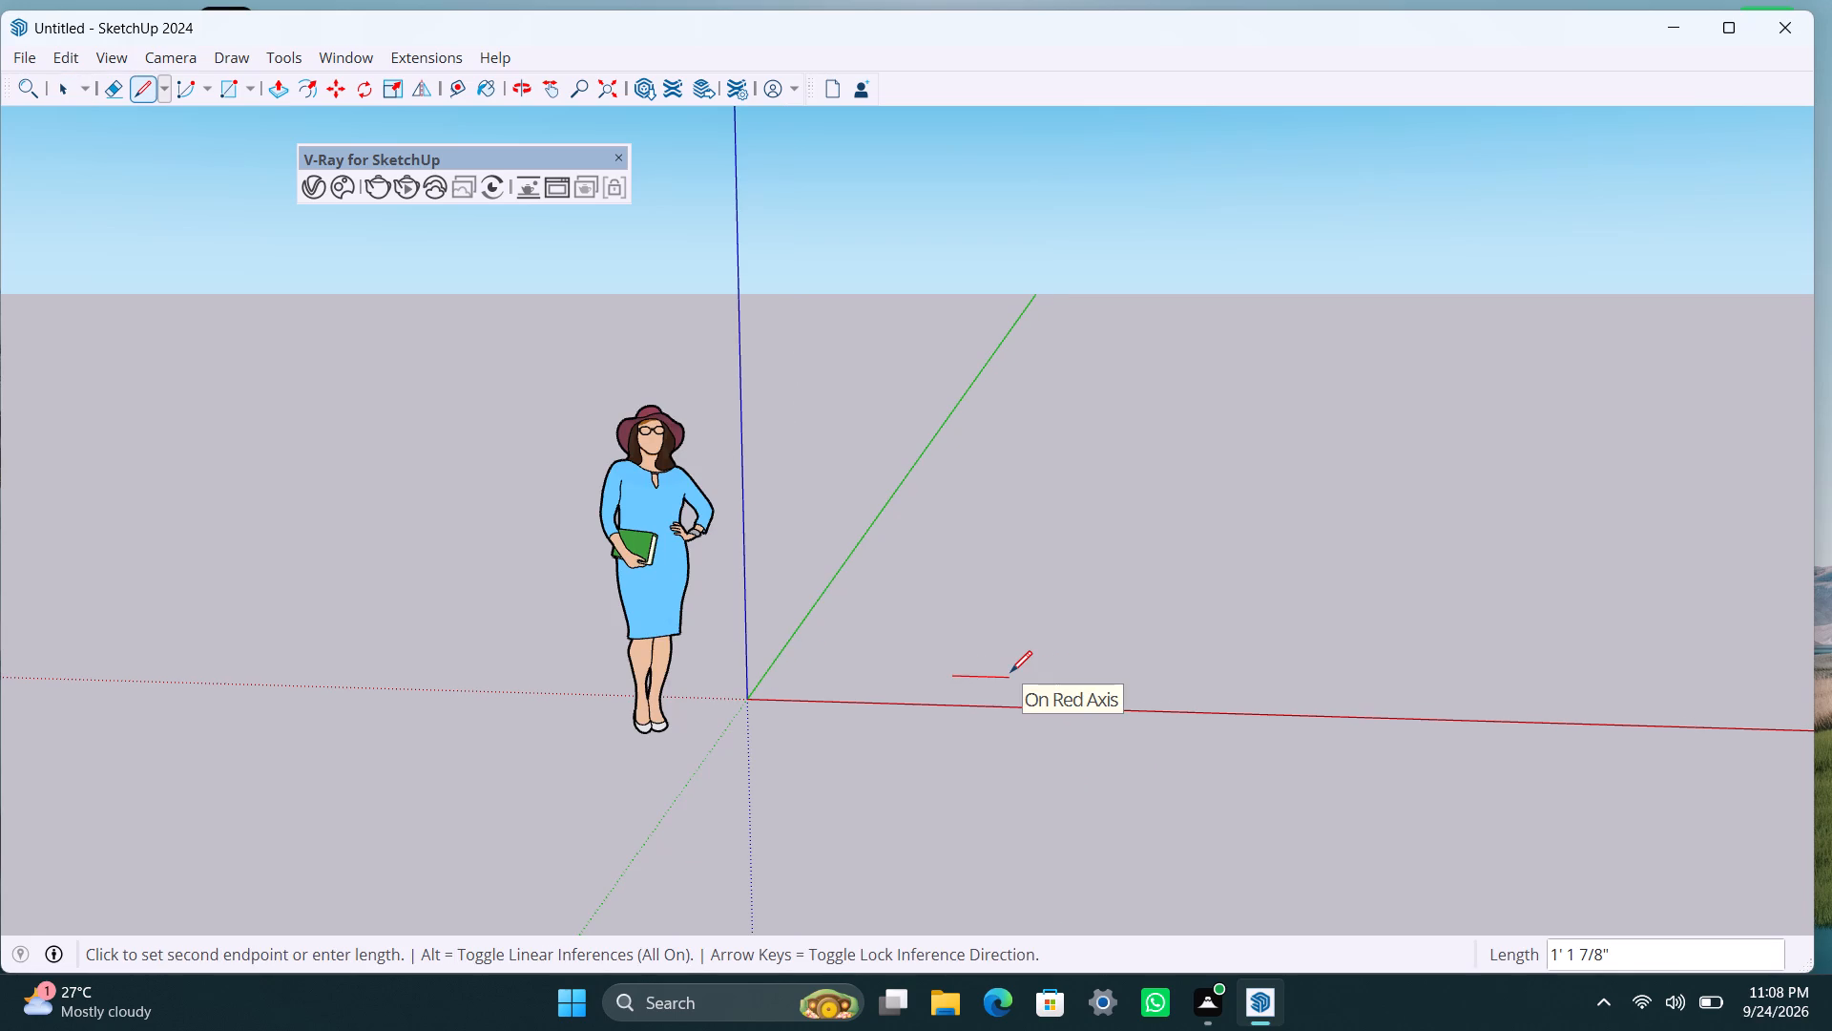
text(4.5")
key(Return)
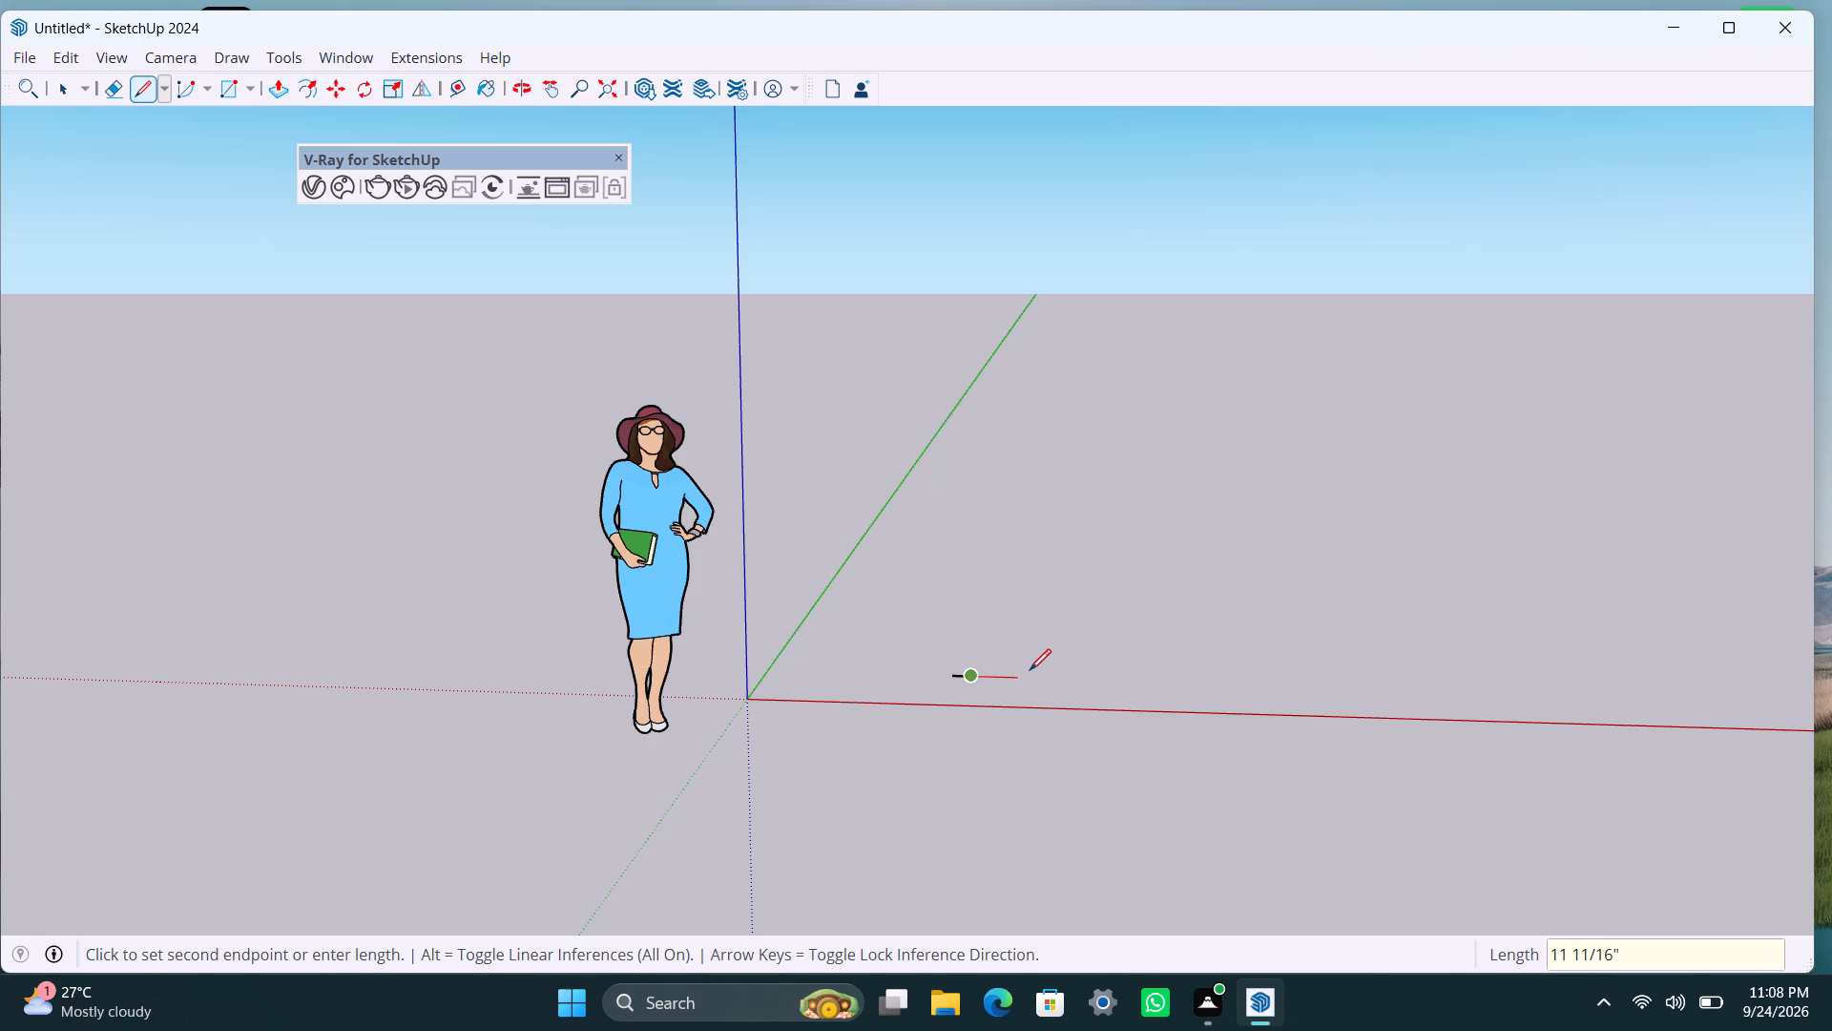
text(10'2")
key(Return)
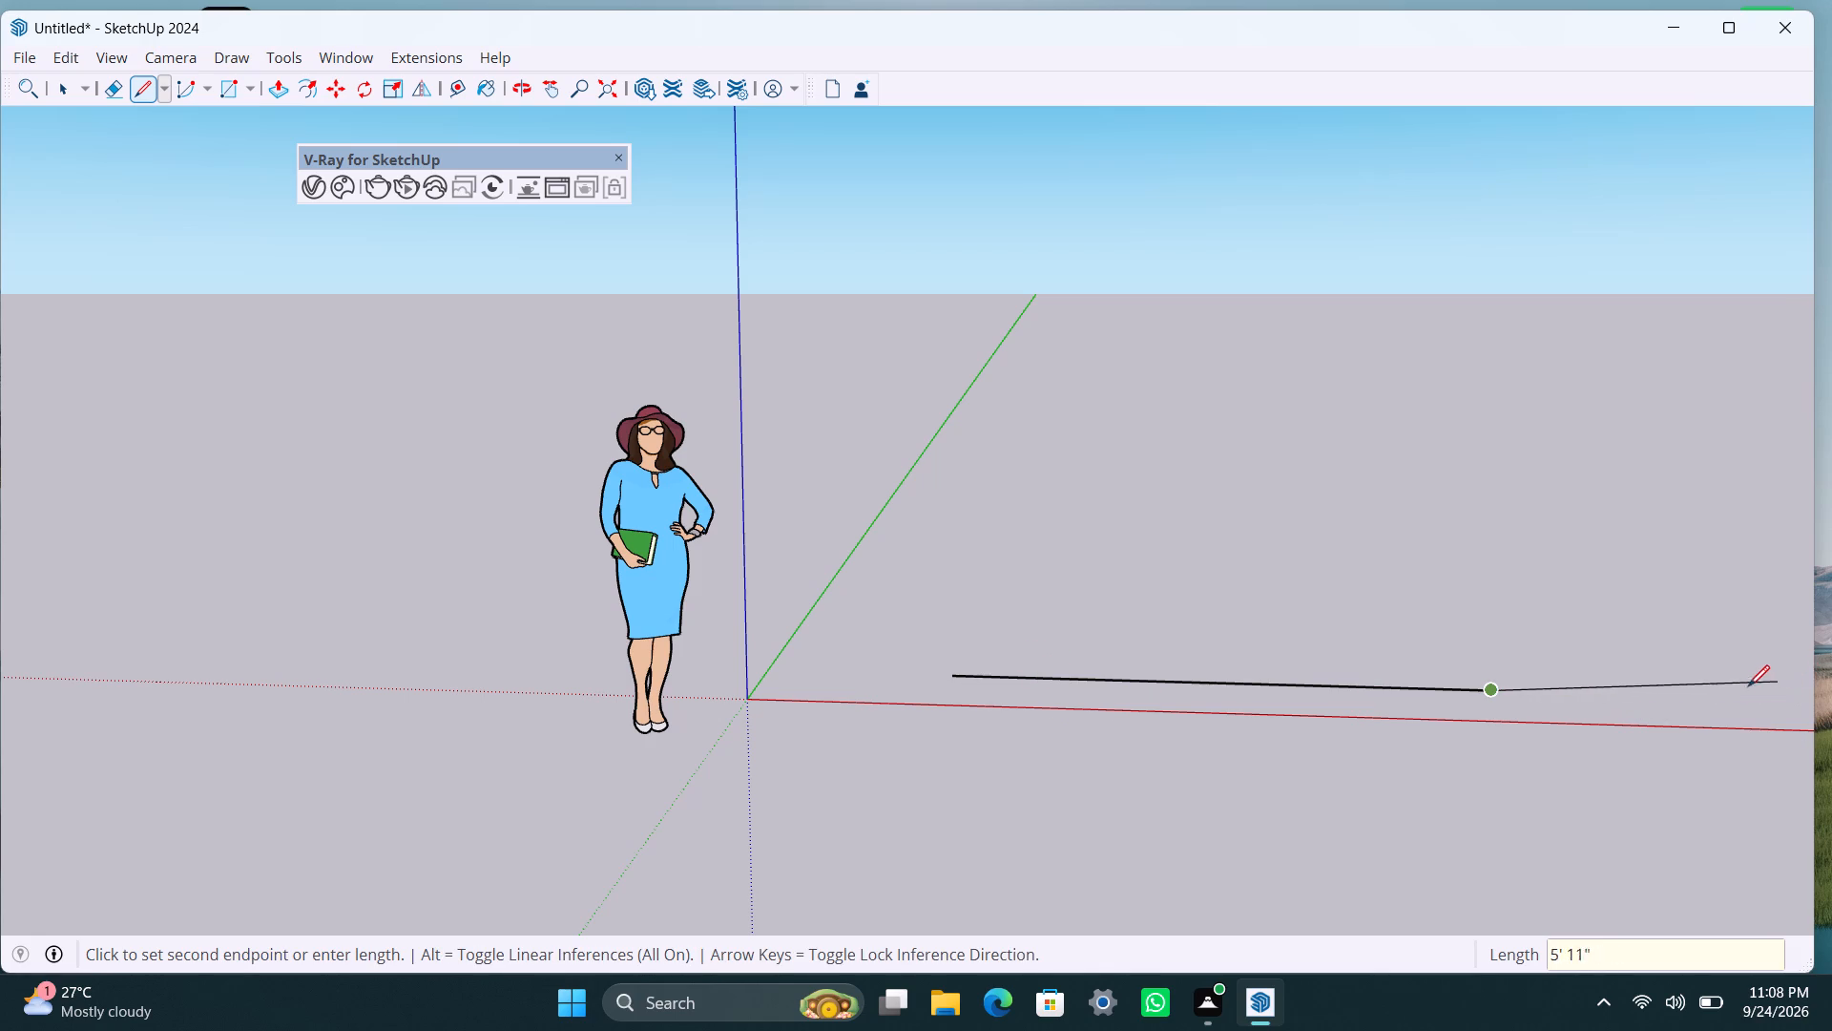
text(4.5")
key(Return)
Continue the line along the red axis with consecutive segments of 5', 4.5", 5' and 4.5".
scroll(1739, 699, down, 2)
shift+middle_drag(1739, 699, 1322, 736)
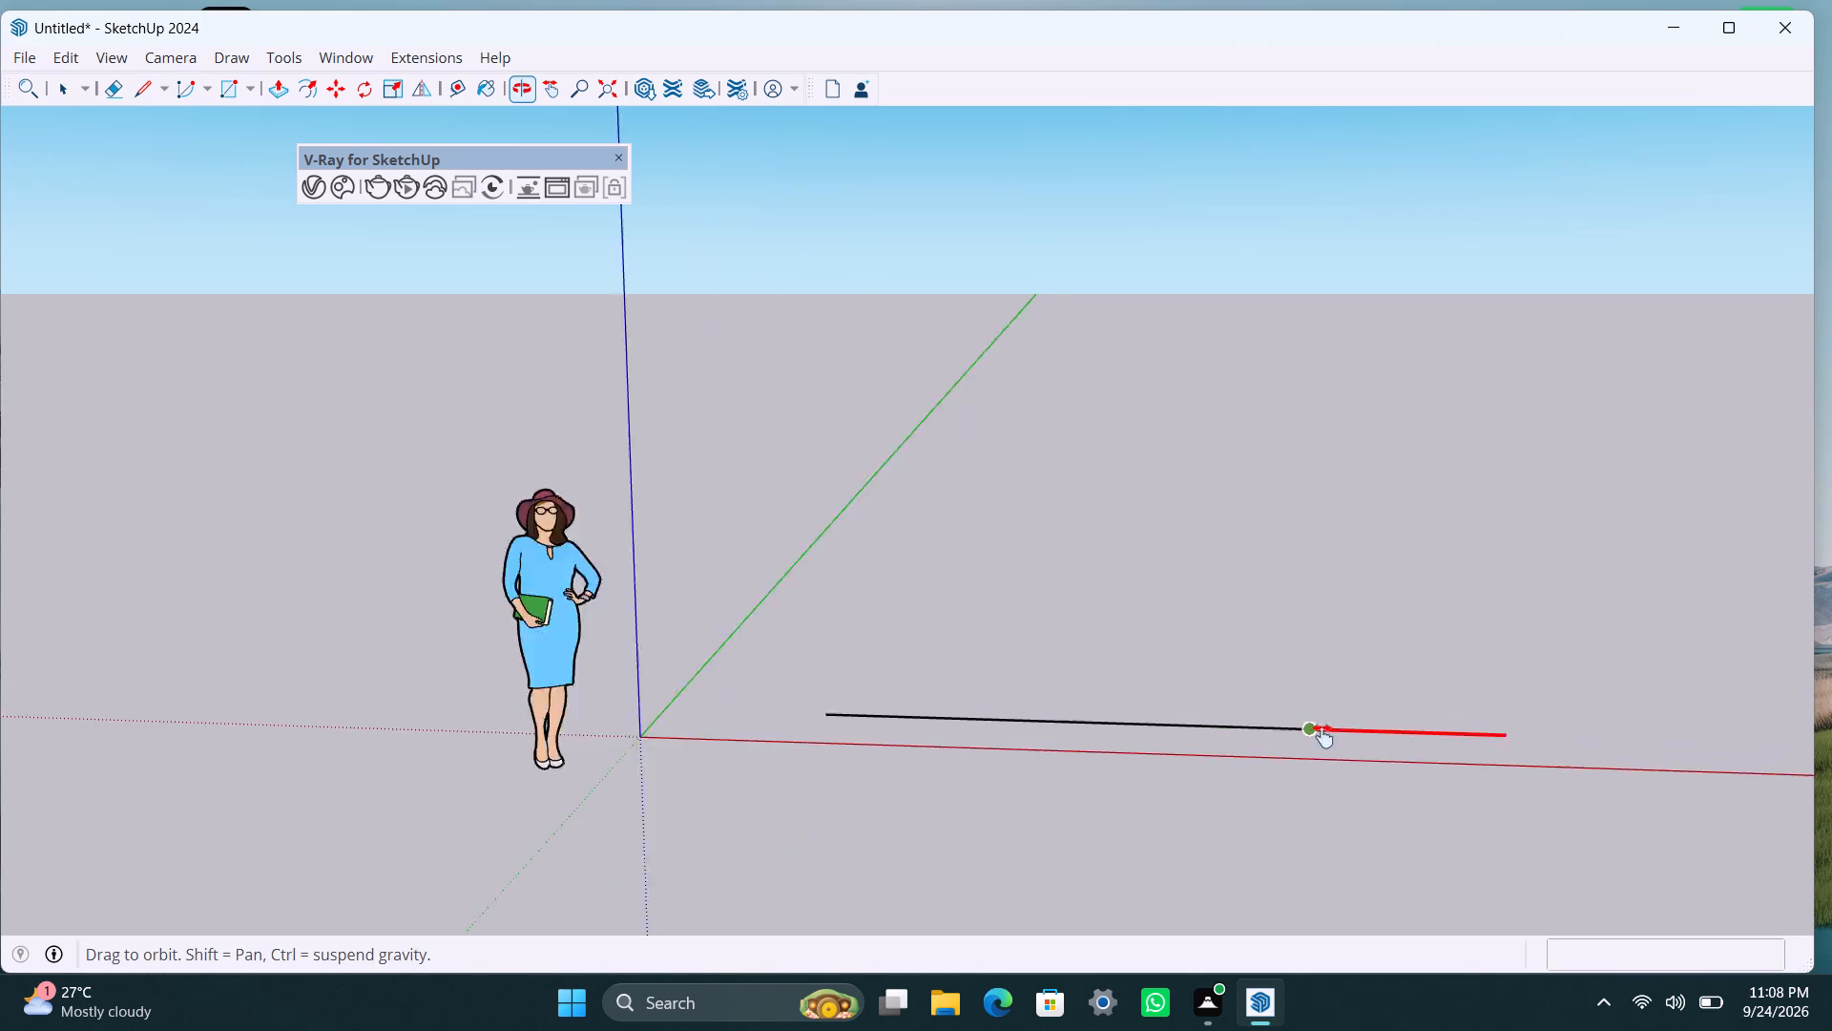
shift+middle_drag(1322, 736, 1308, 736)
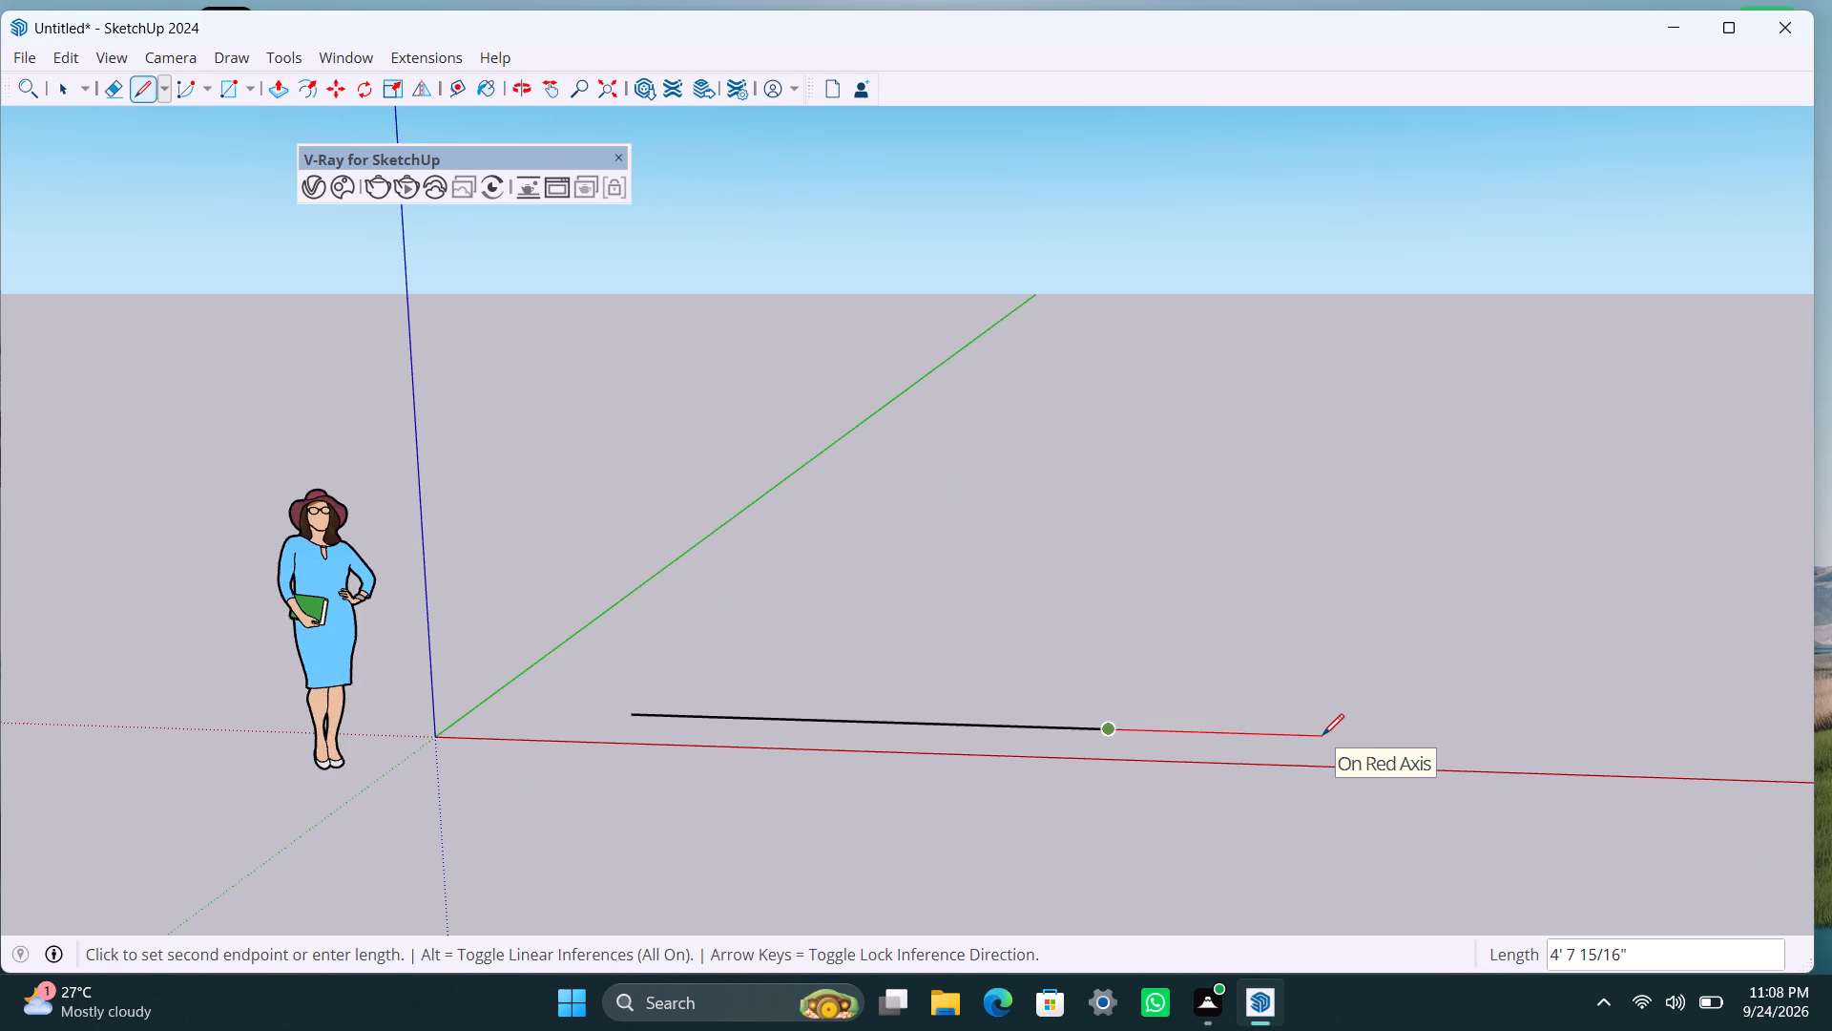
text(5')
key(Return)
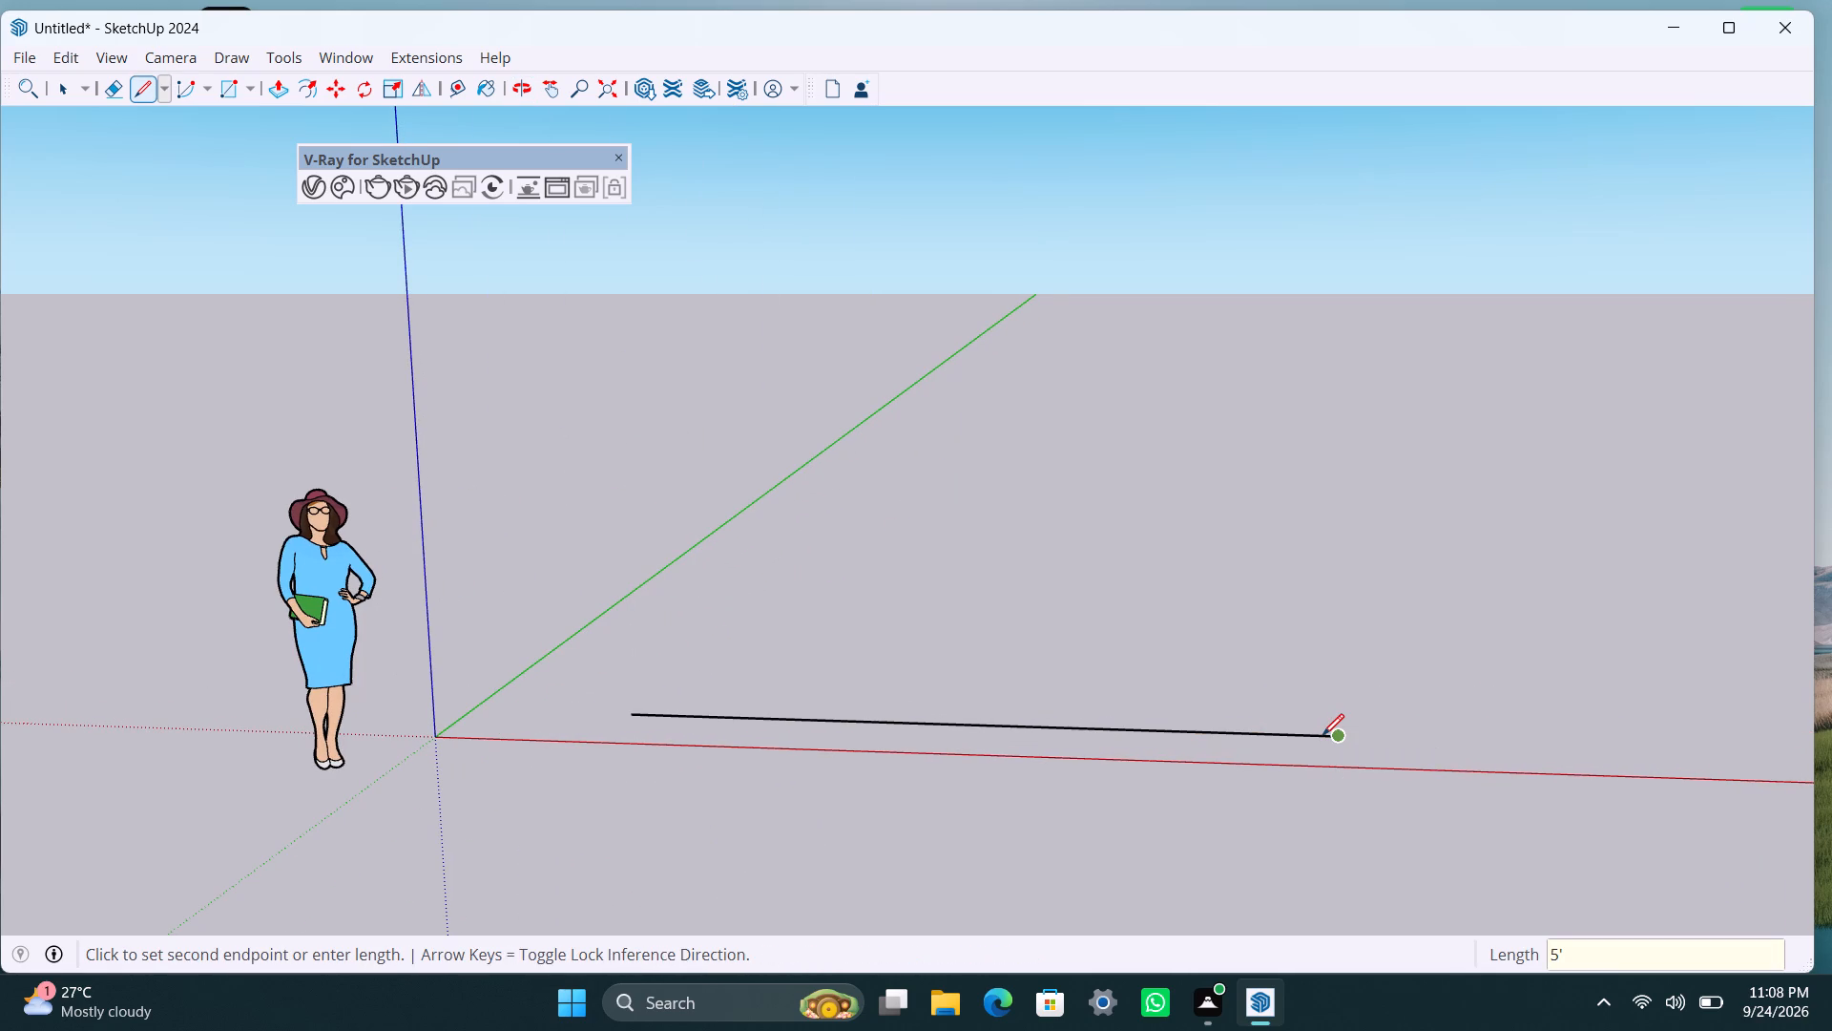
text(4.5)
key(shift+quotedbl)
key(Return)
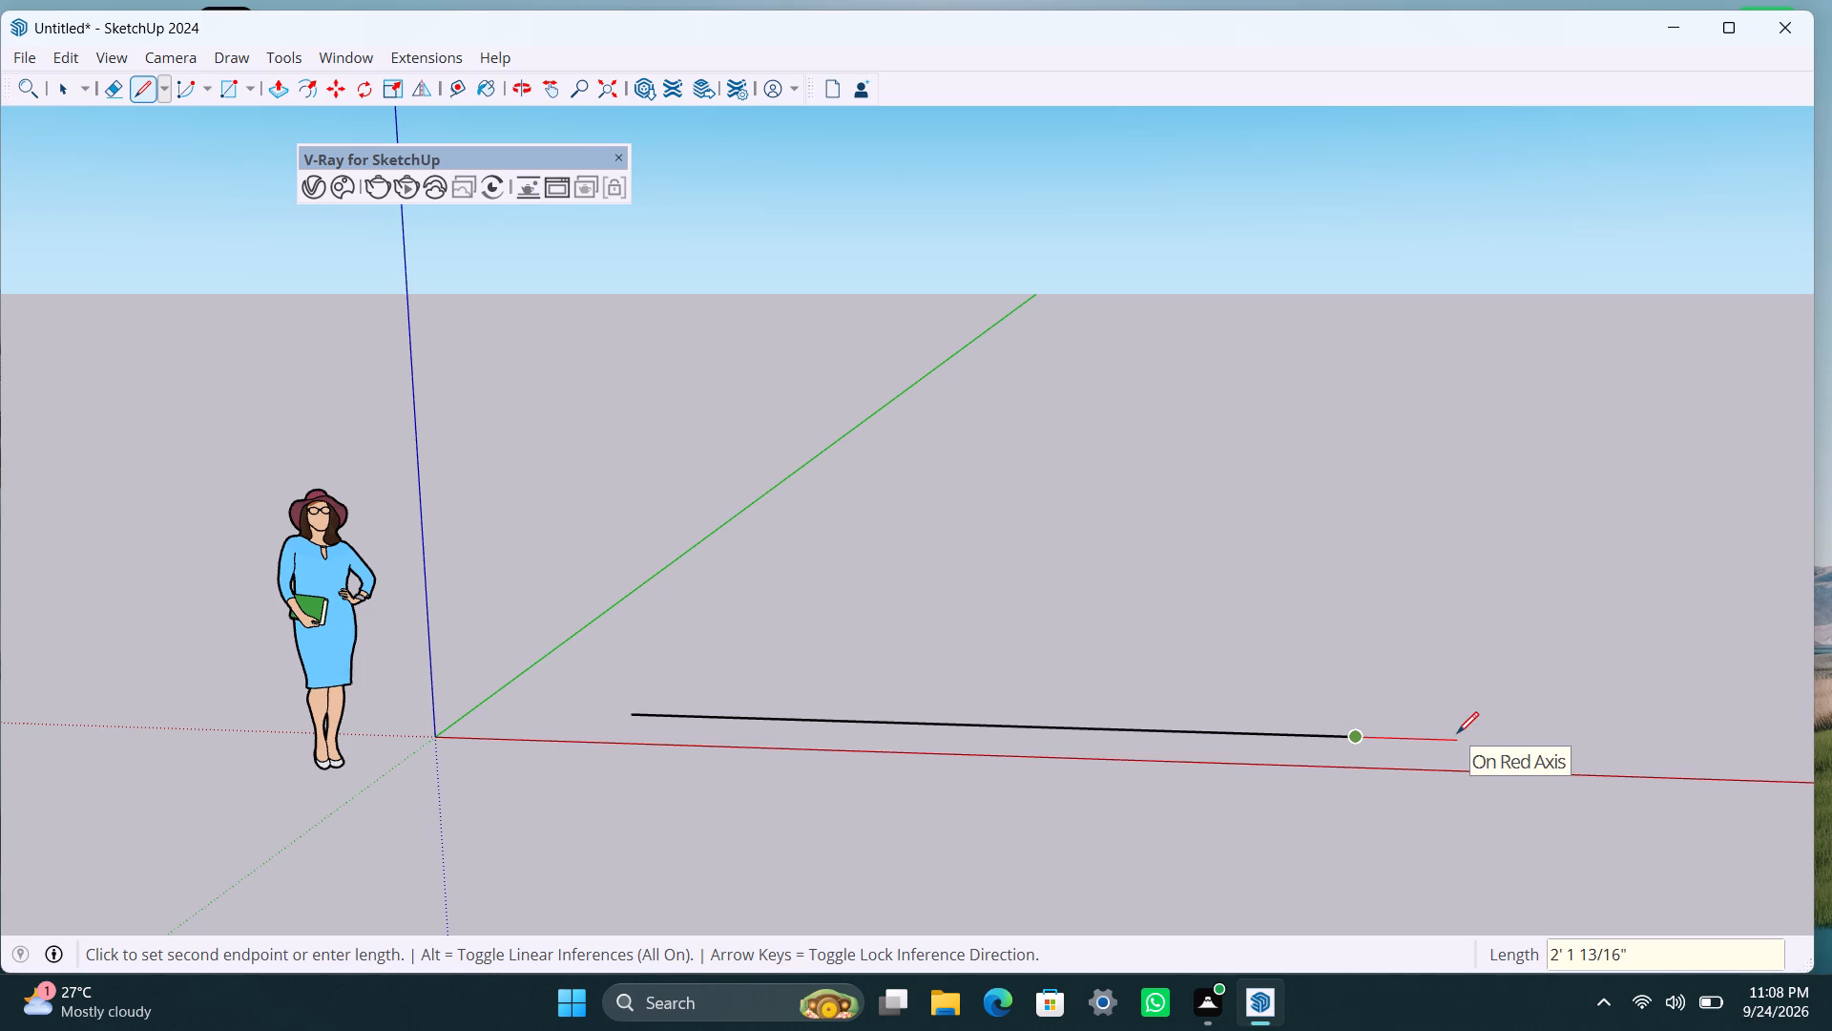
text(5')
key(Return)
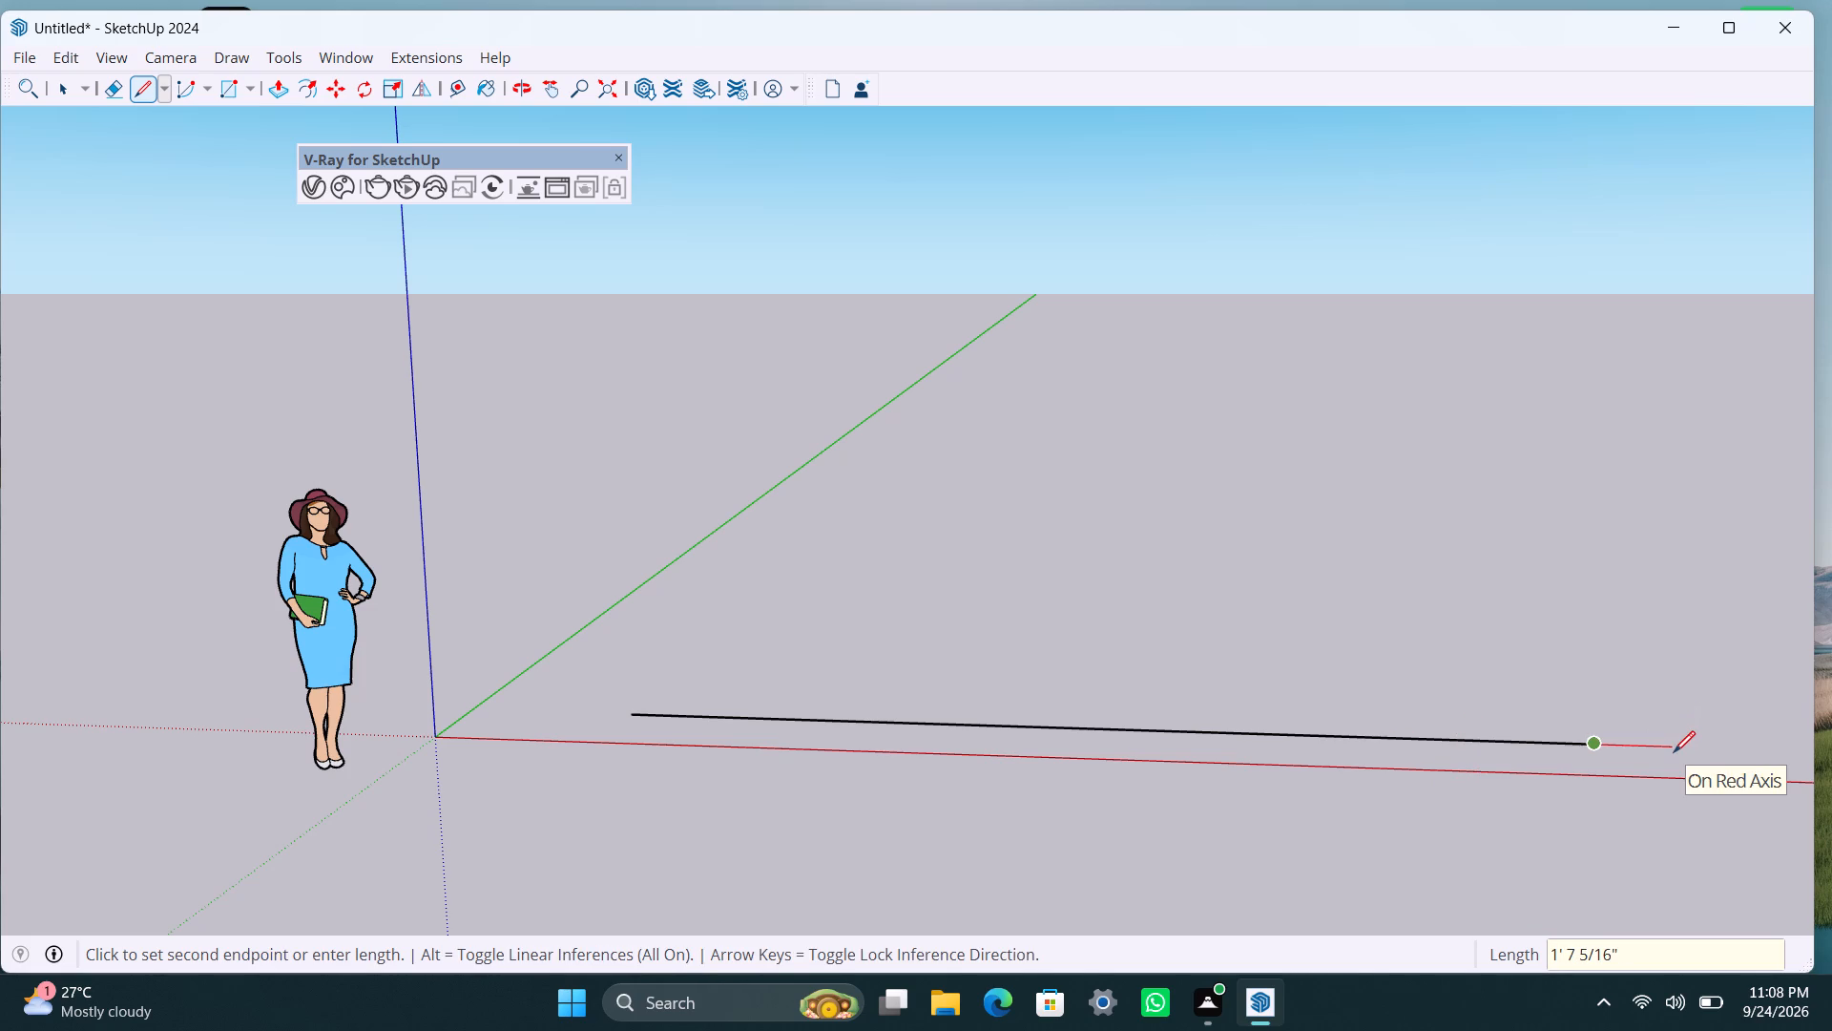
text(4.5")
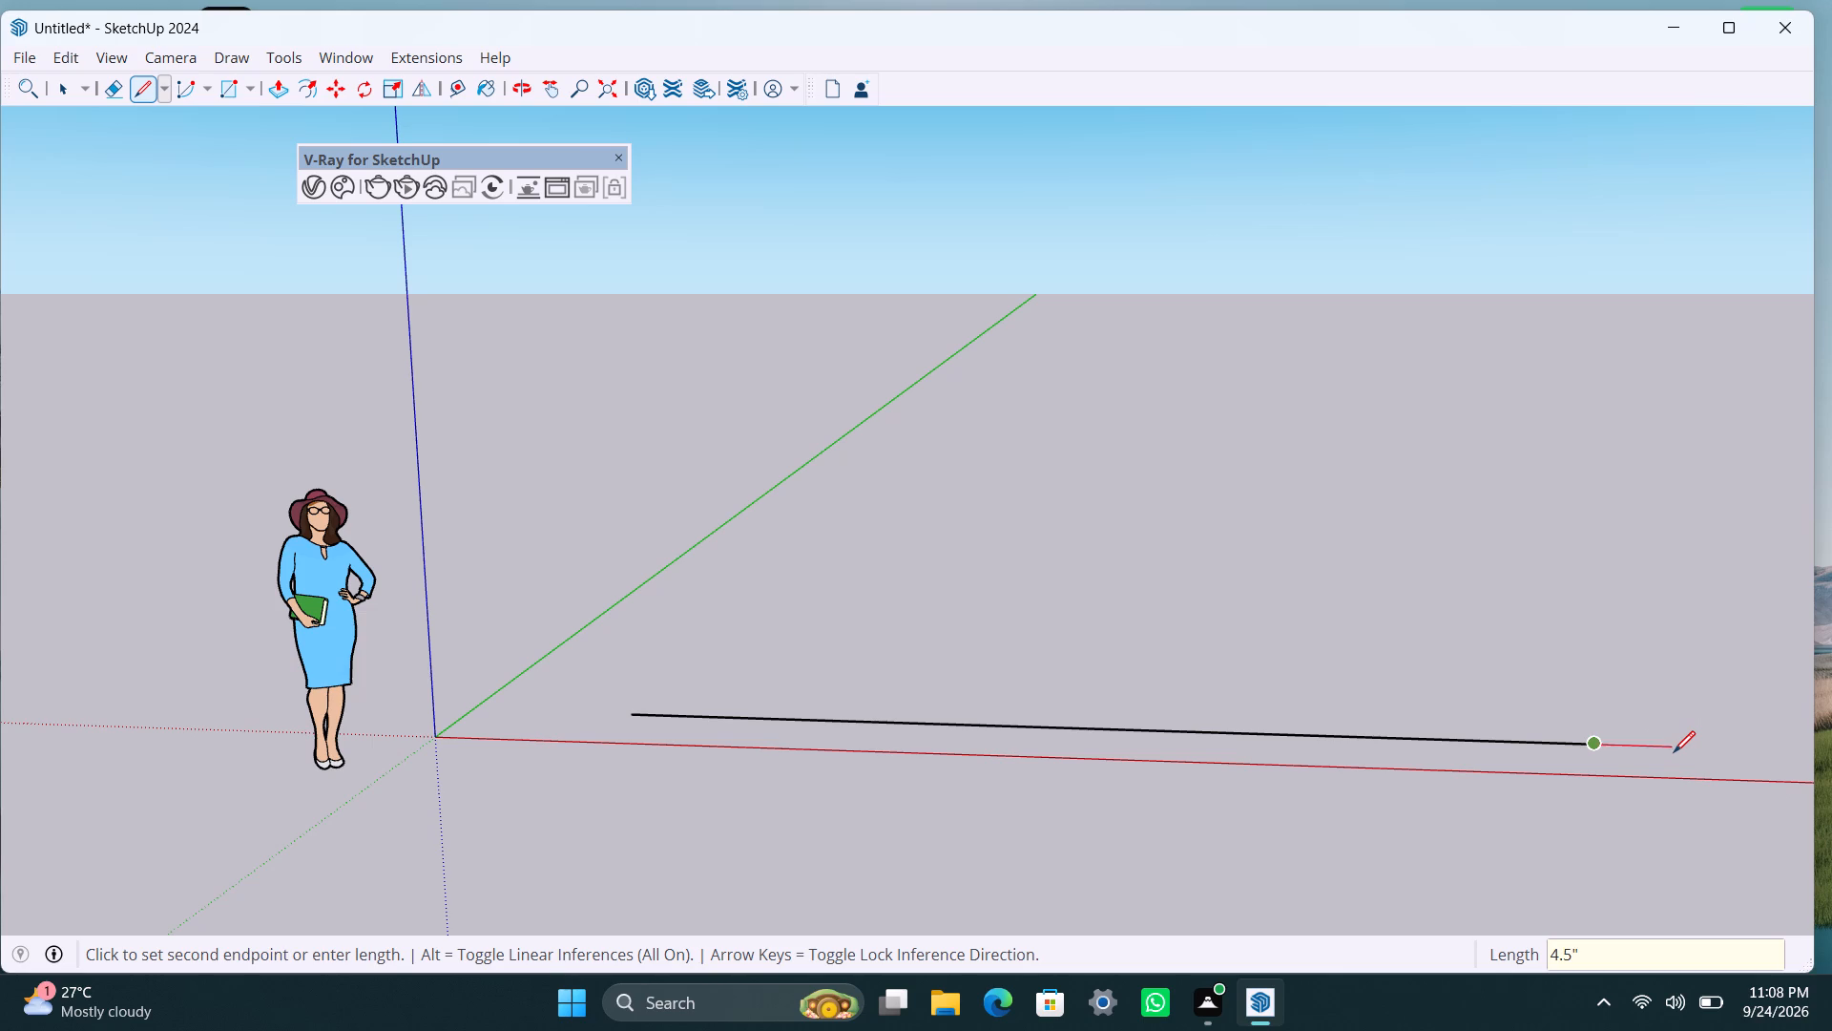
key(Return)
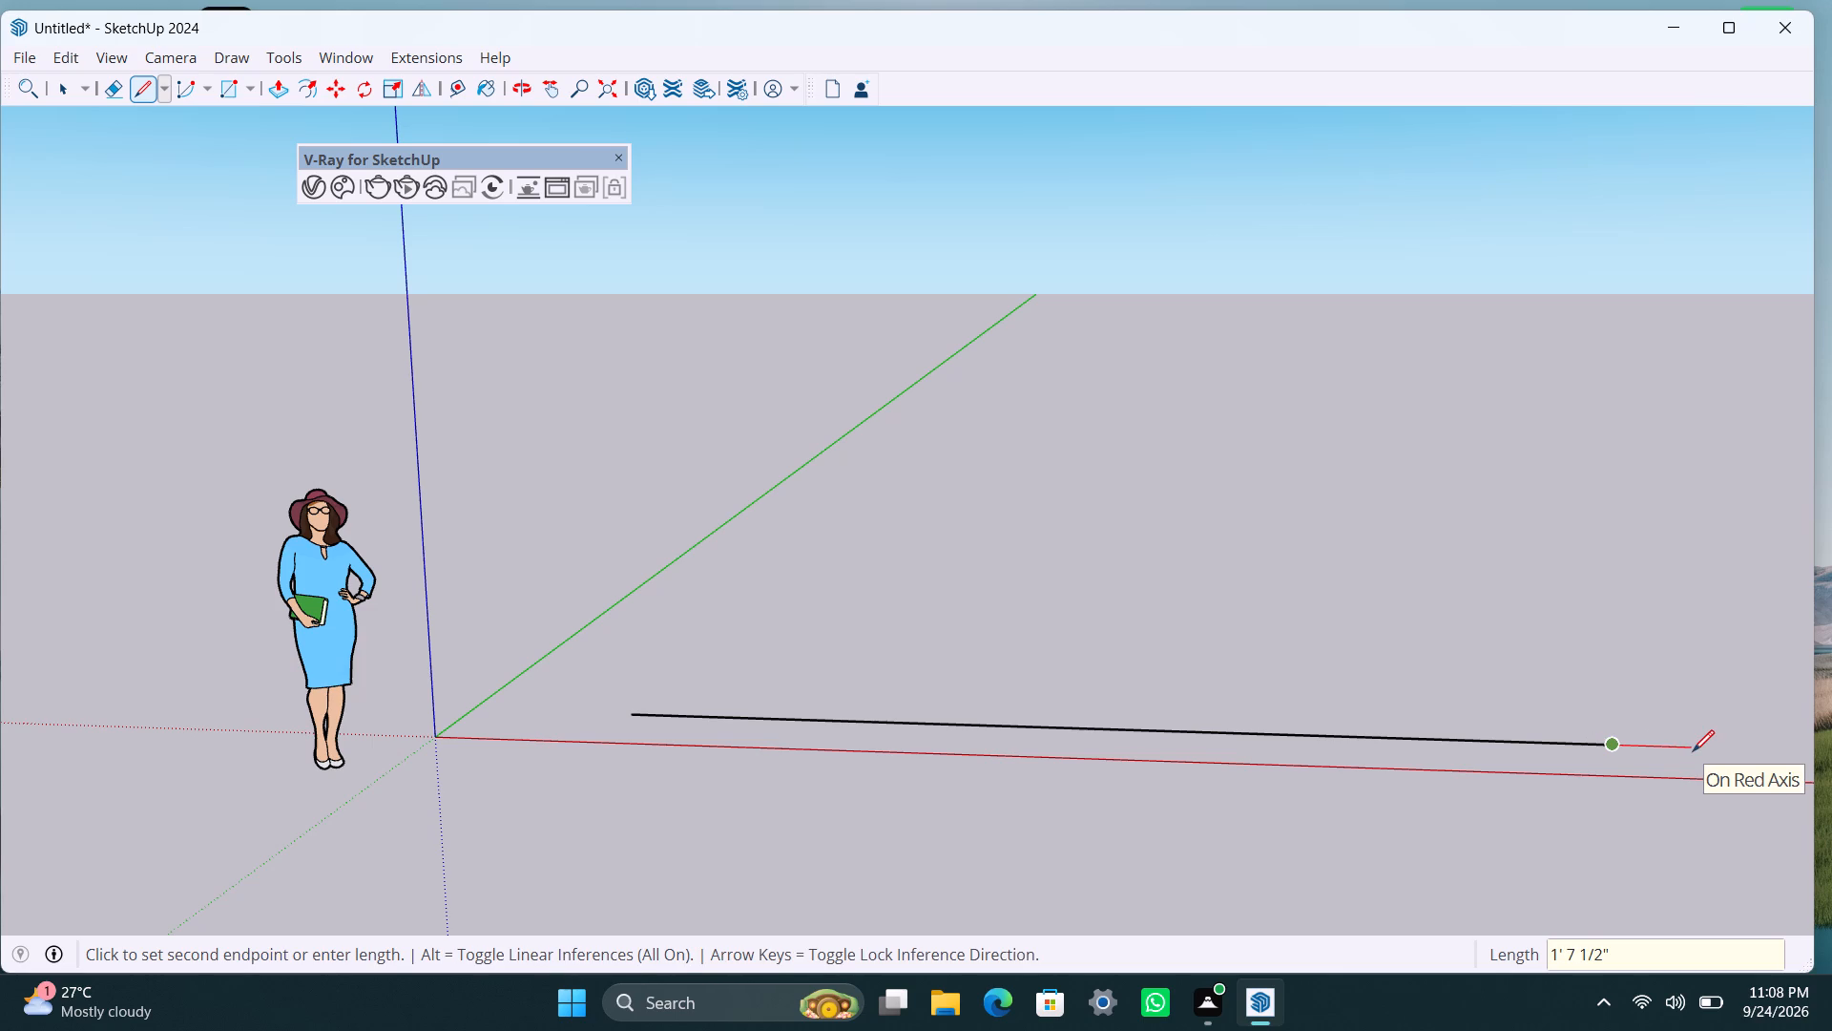
Extend the line along the red axis with an 8' segment followed by a 4.5" segment.
text(8')
key(Return)
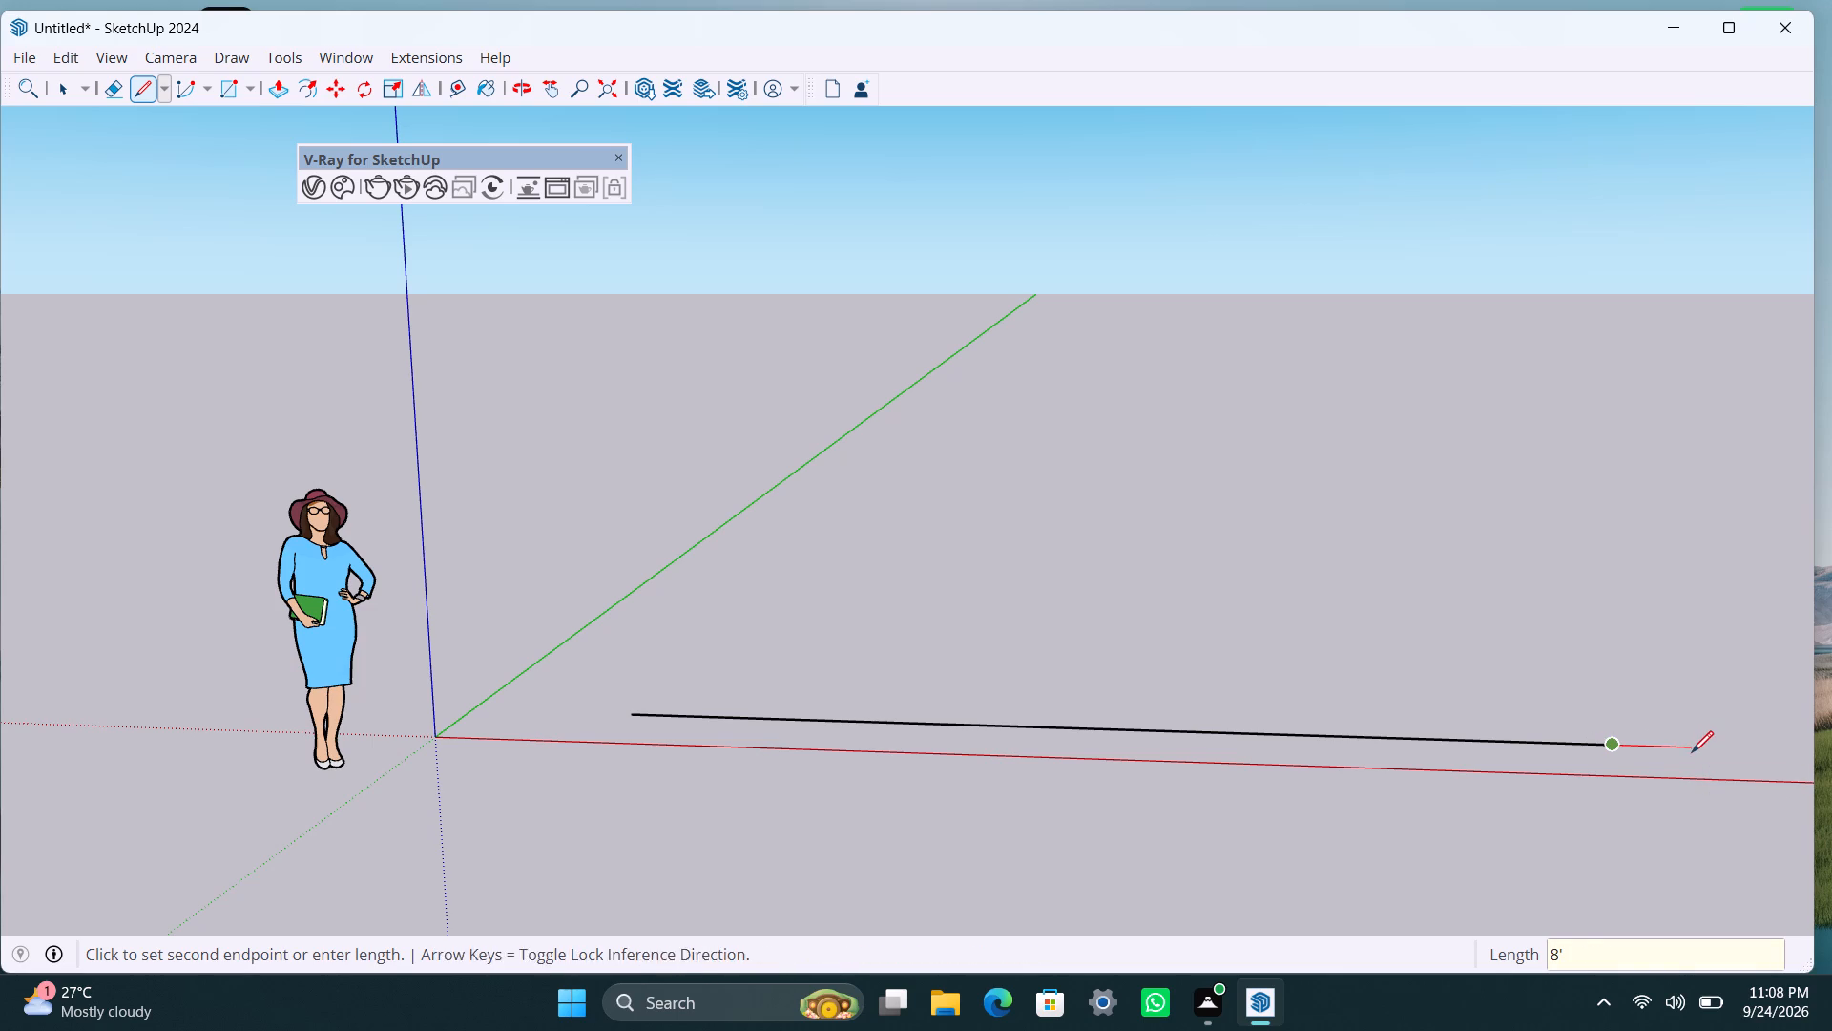
scroll(1694, 752, down, 8)
shift+middle_drag(1696, 758, 1060, 752)
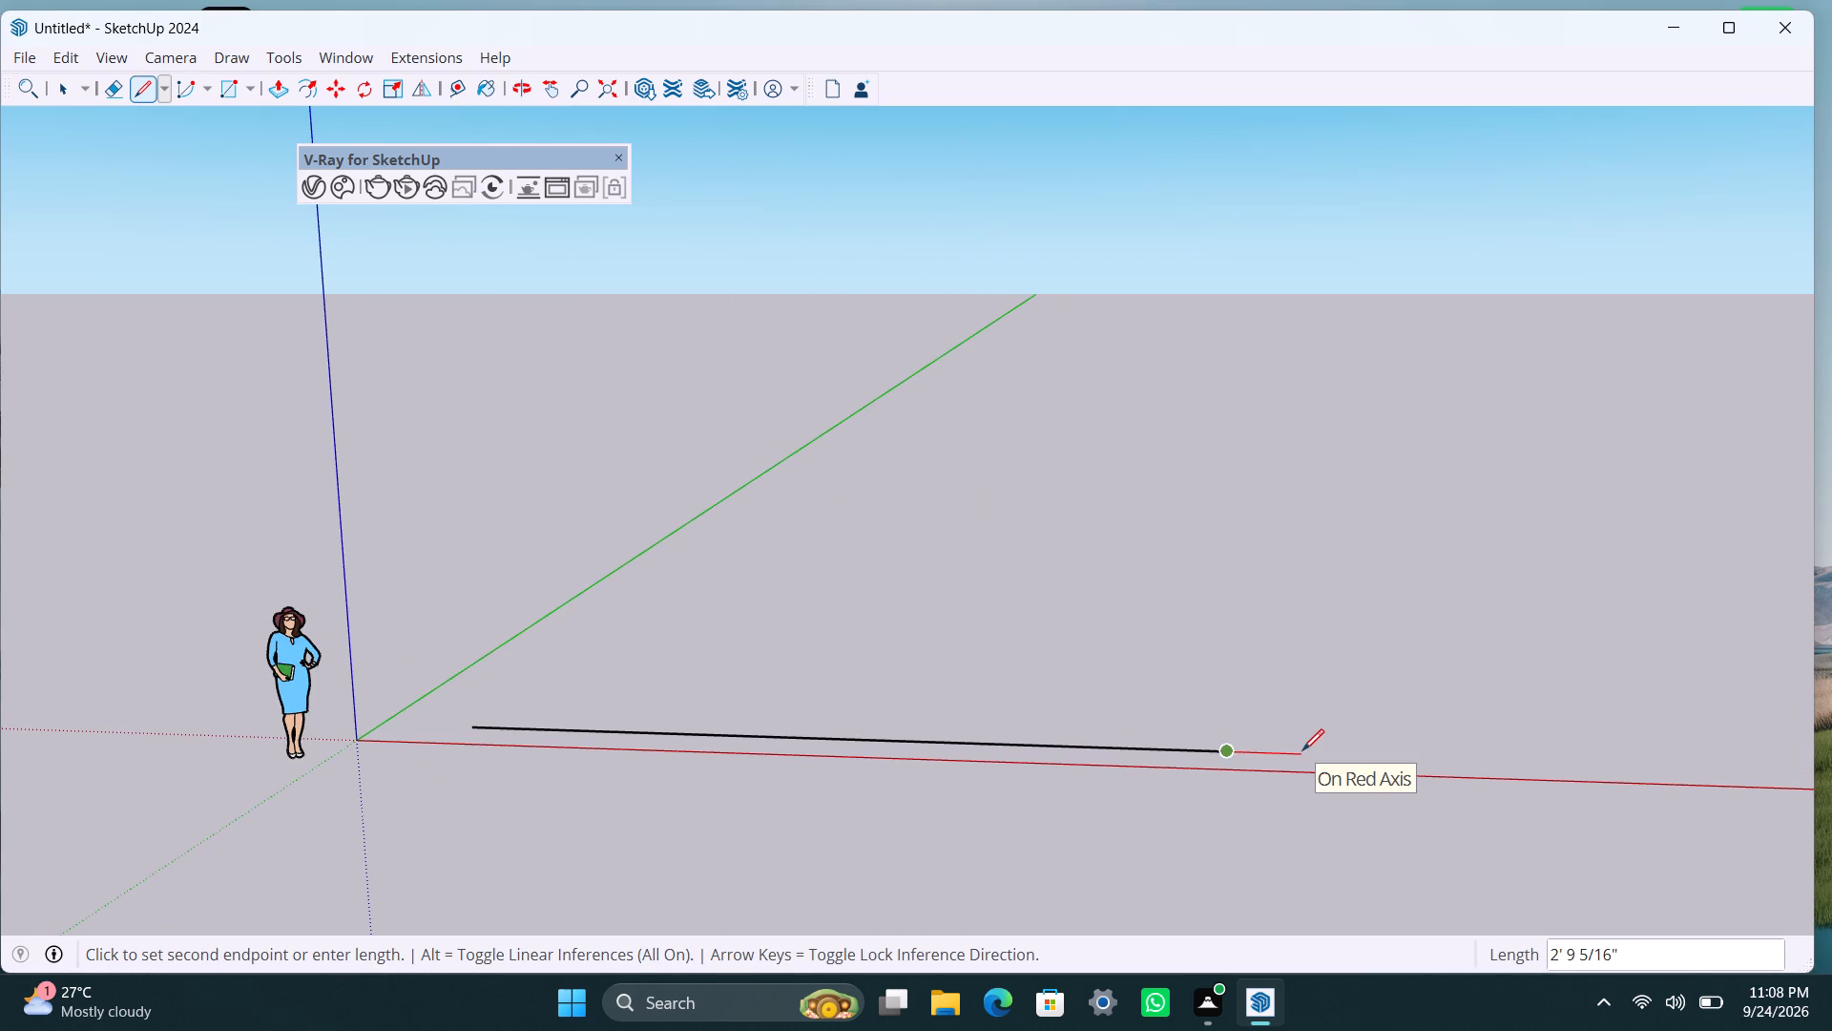
text(4.5")
key(Return)
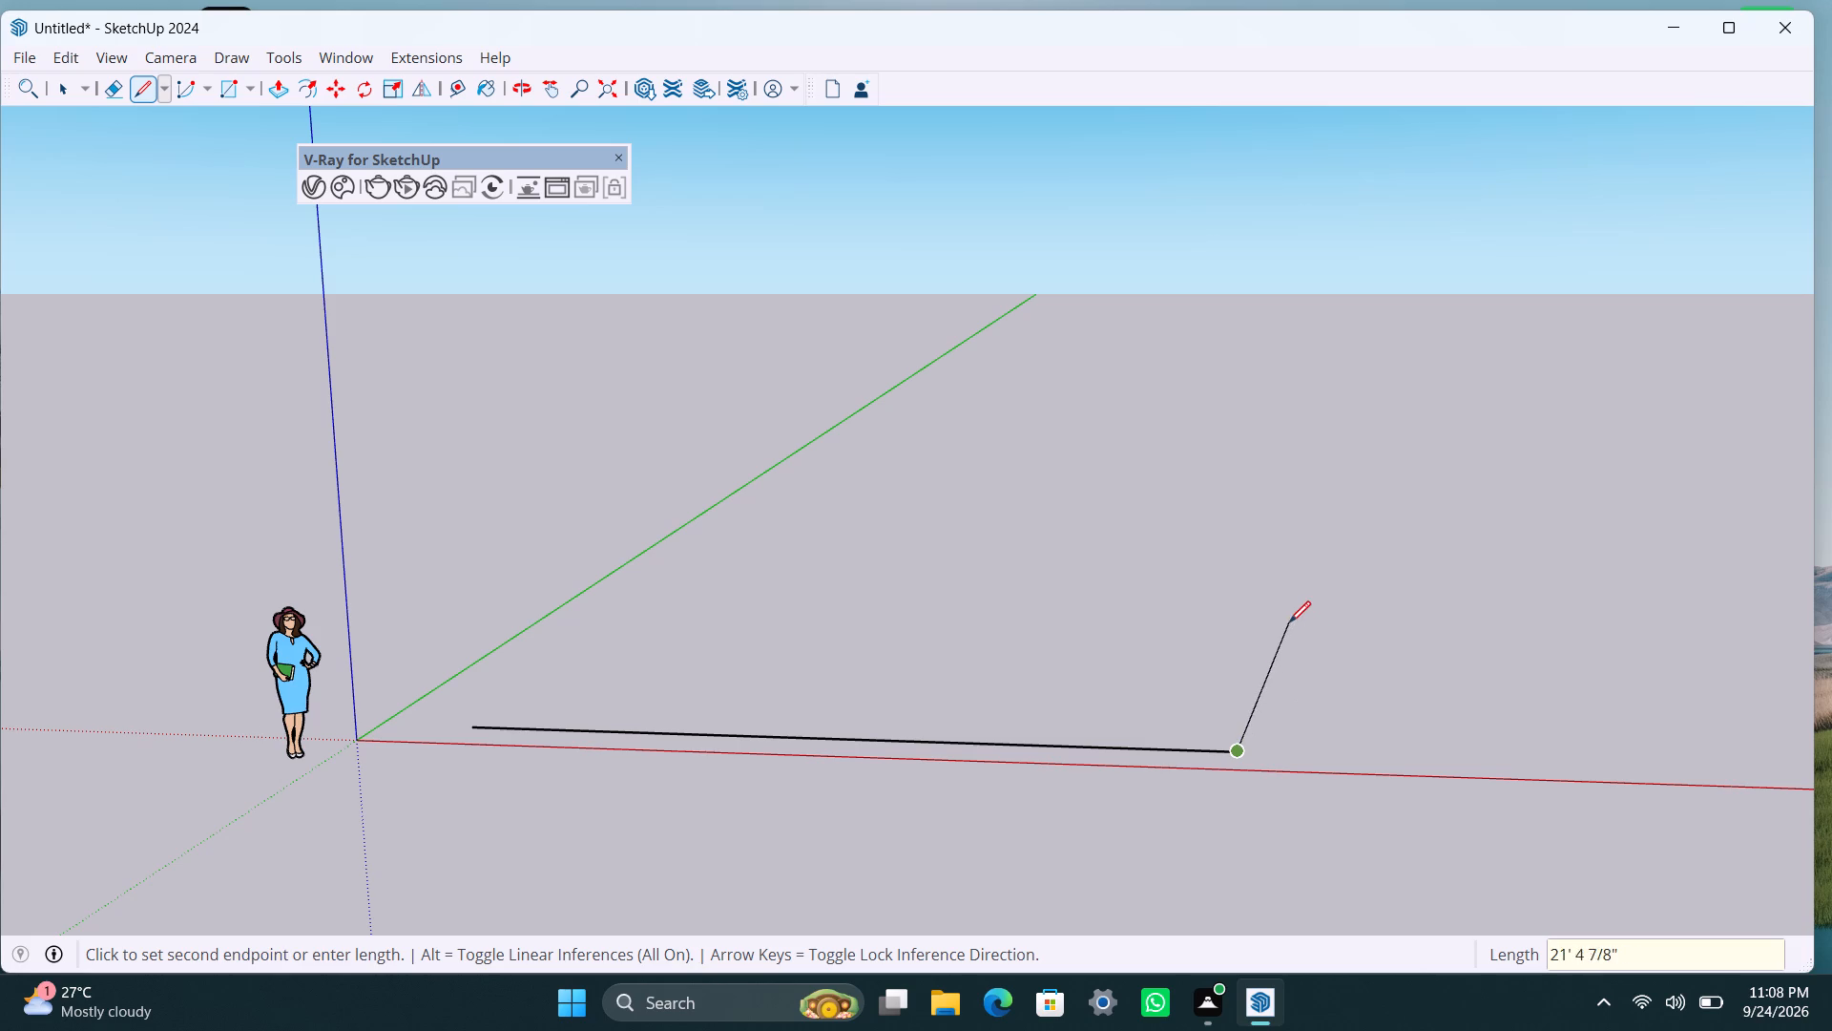
Turn the line away from the viewer along the green axis and draw consecutive segments of 4.5", 9'3" and 4.5".
key(Left)
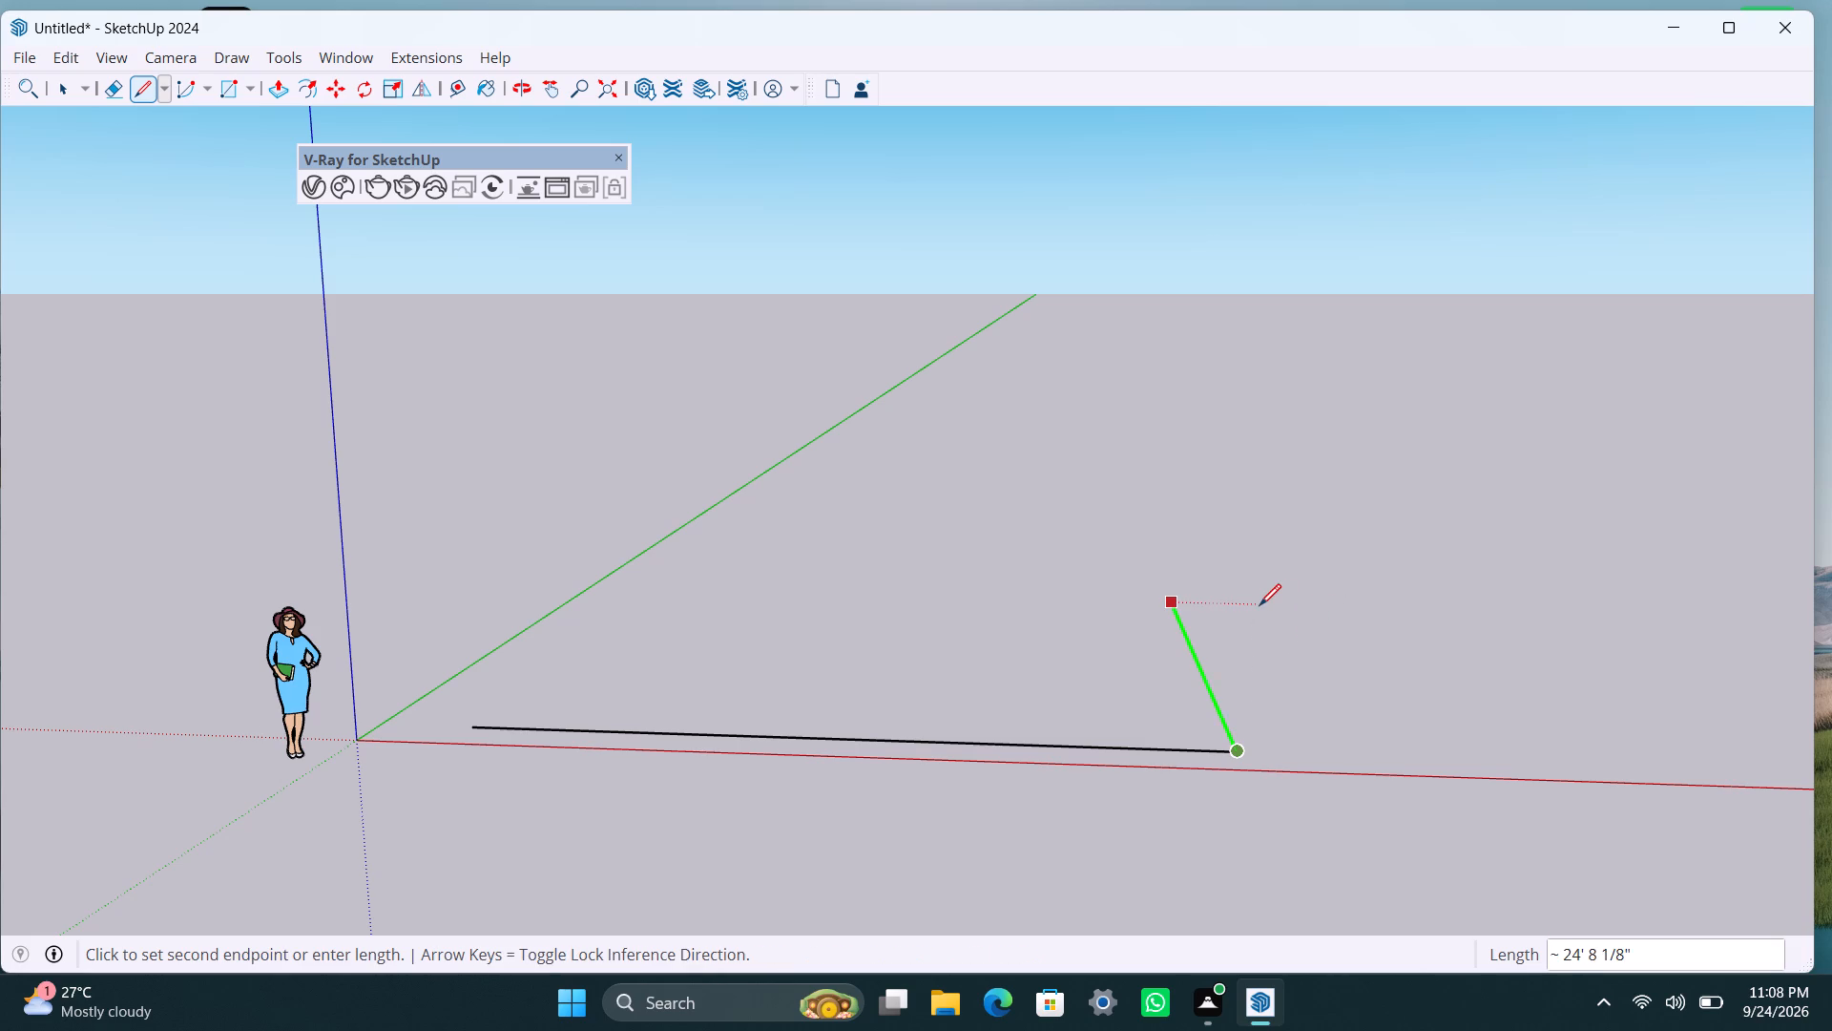
key(4)
text(.5")
key(Return)
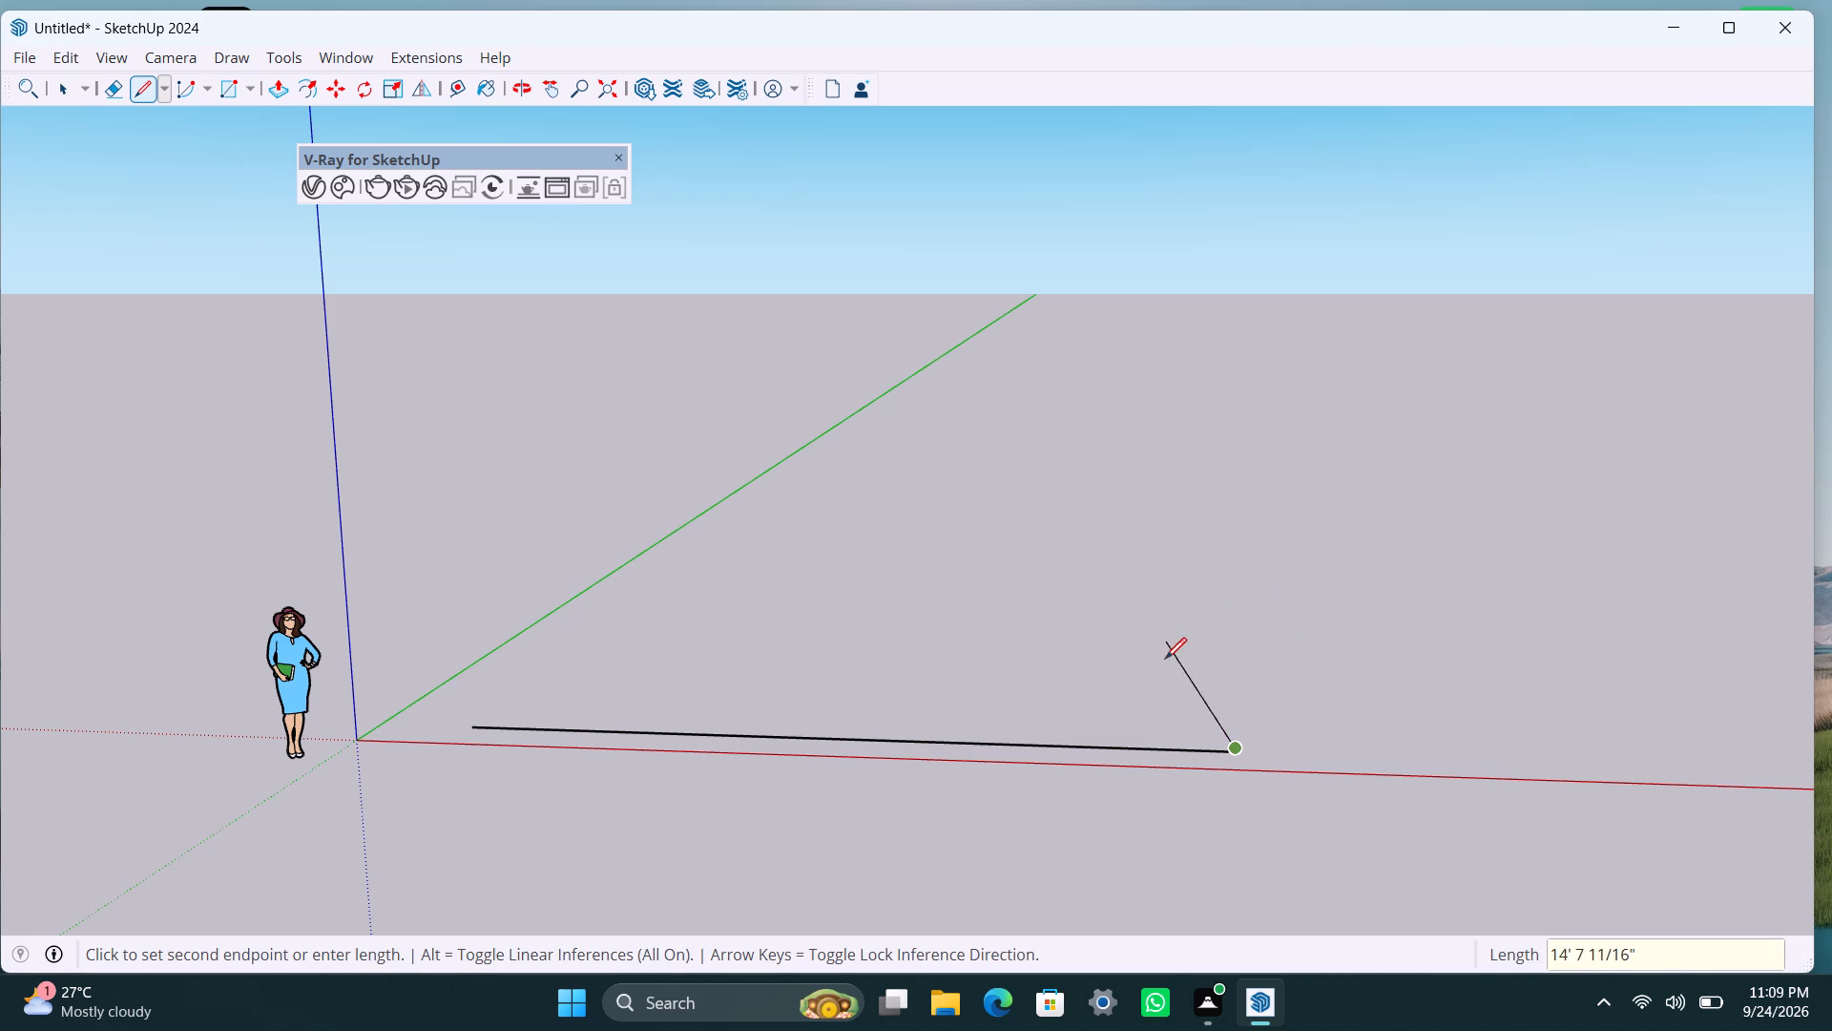
scroll(1215, 742, up, 6)
key(Left)
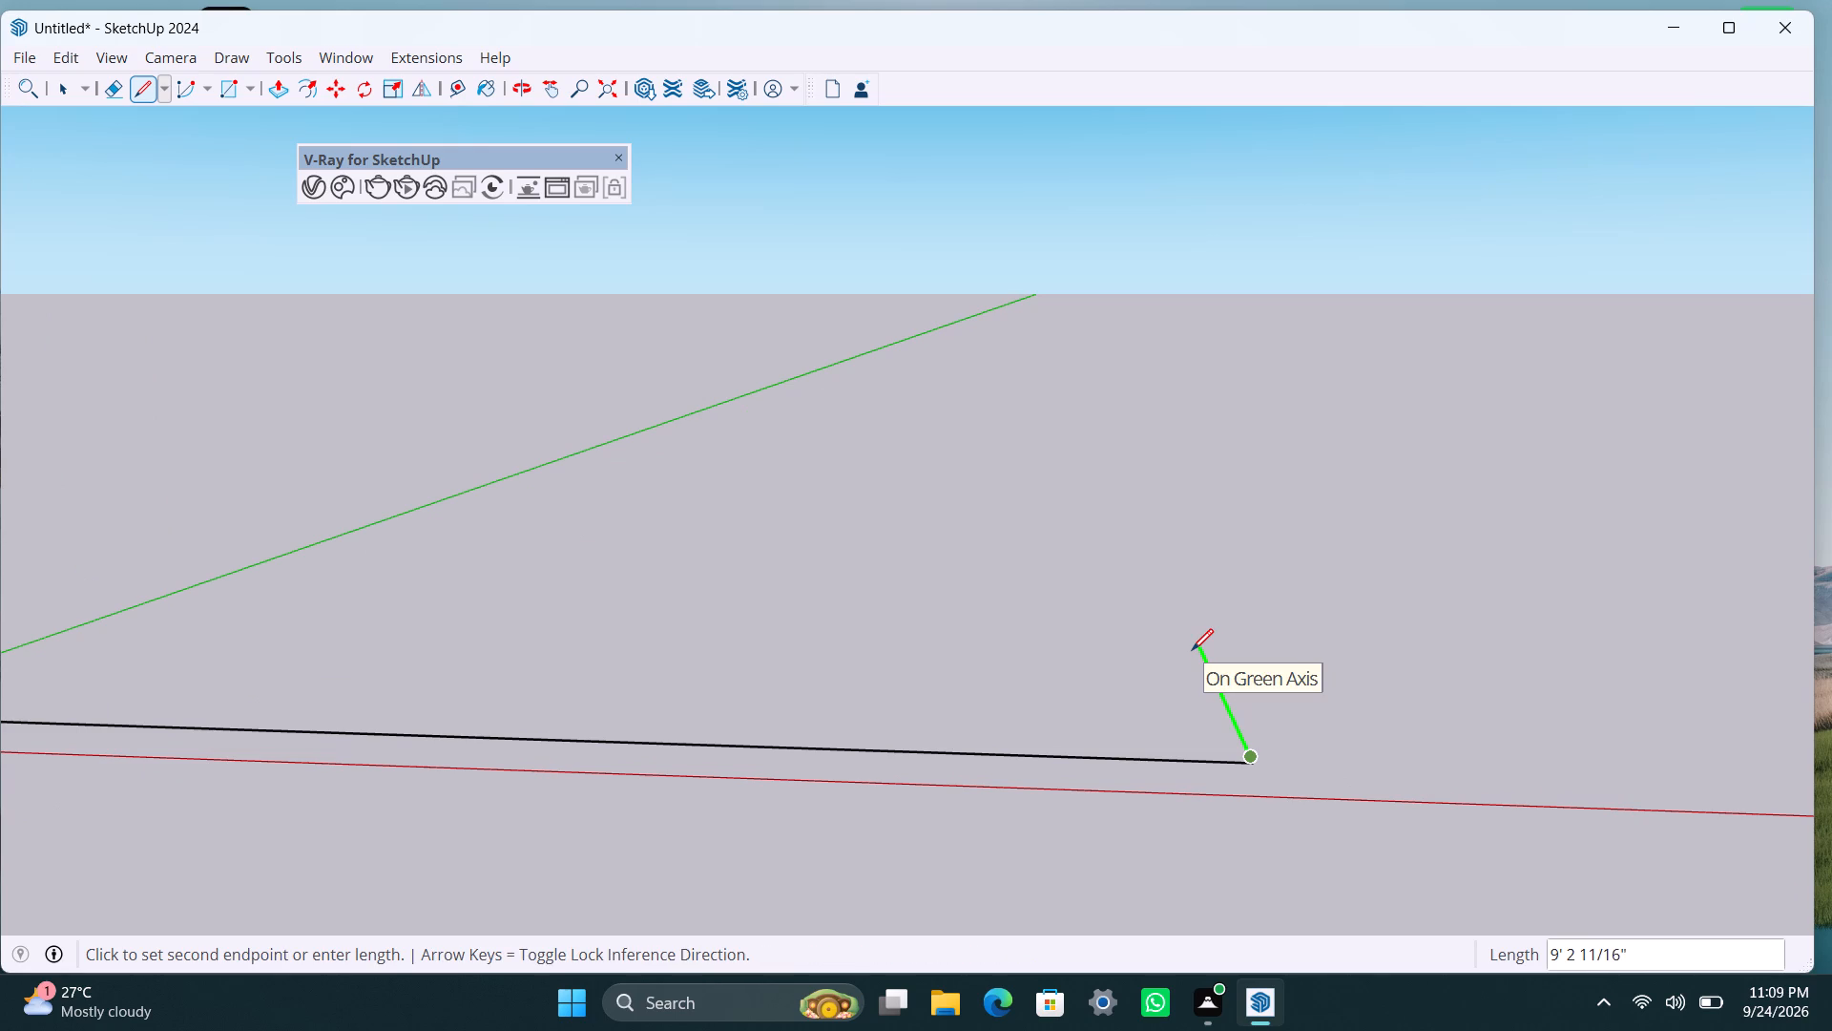
text(9'3")
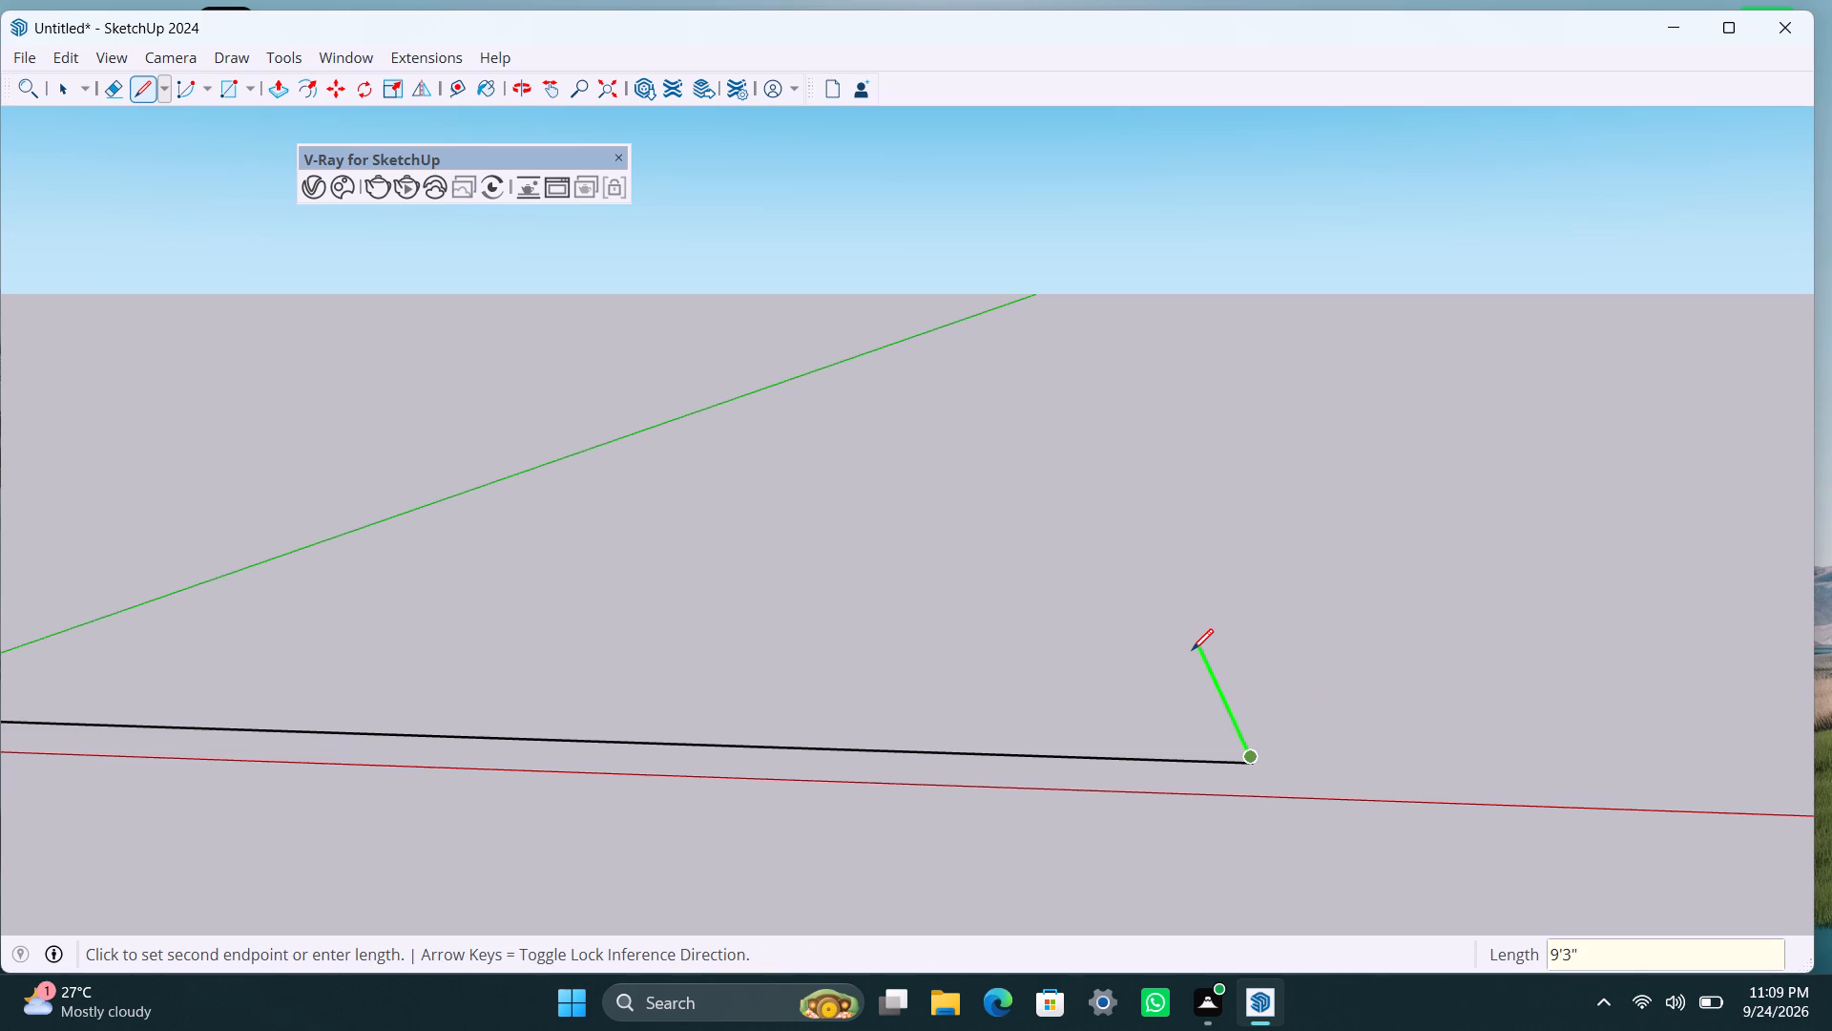
key(Return)
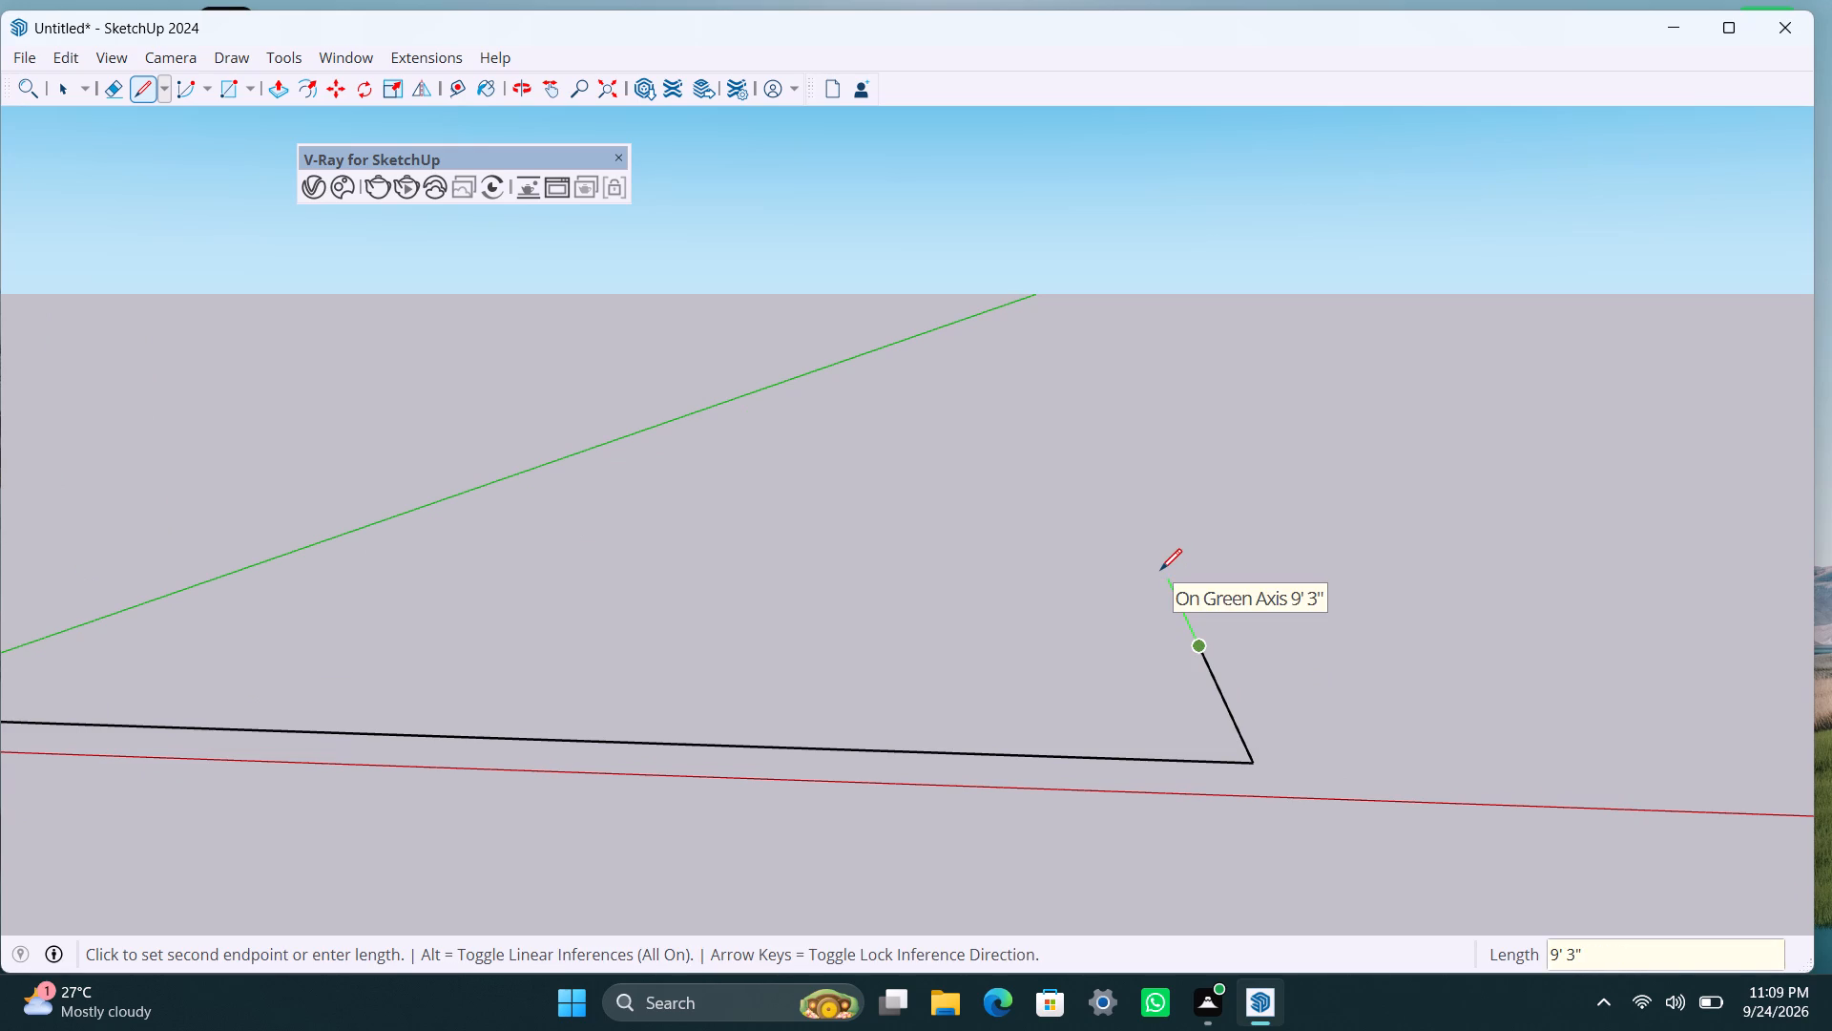
key(4)
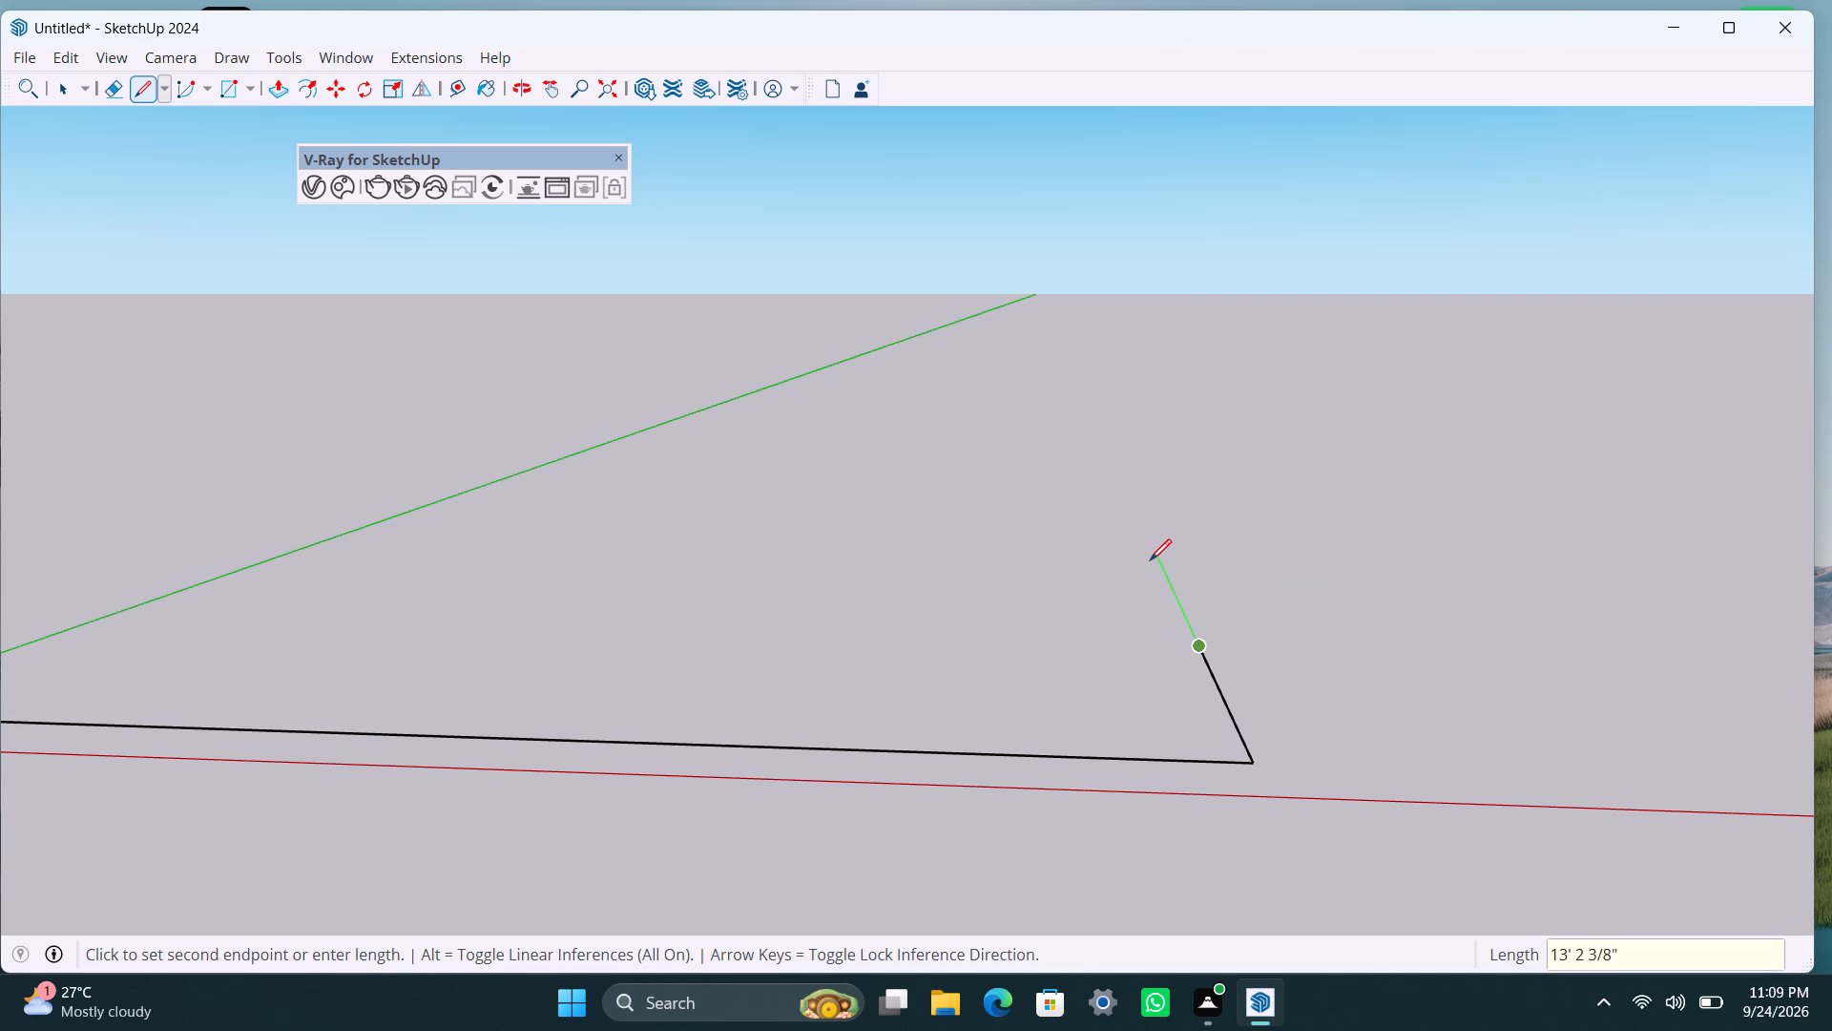
text(.5)
key(shift+quotedbl)
key(Return)
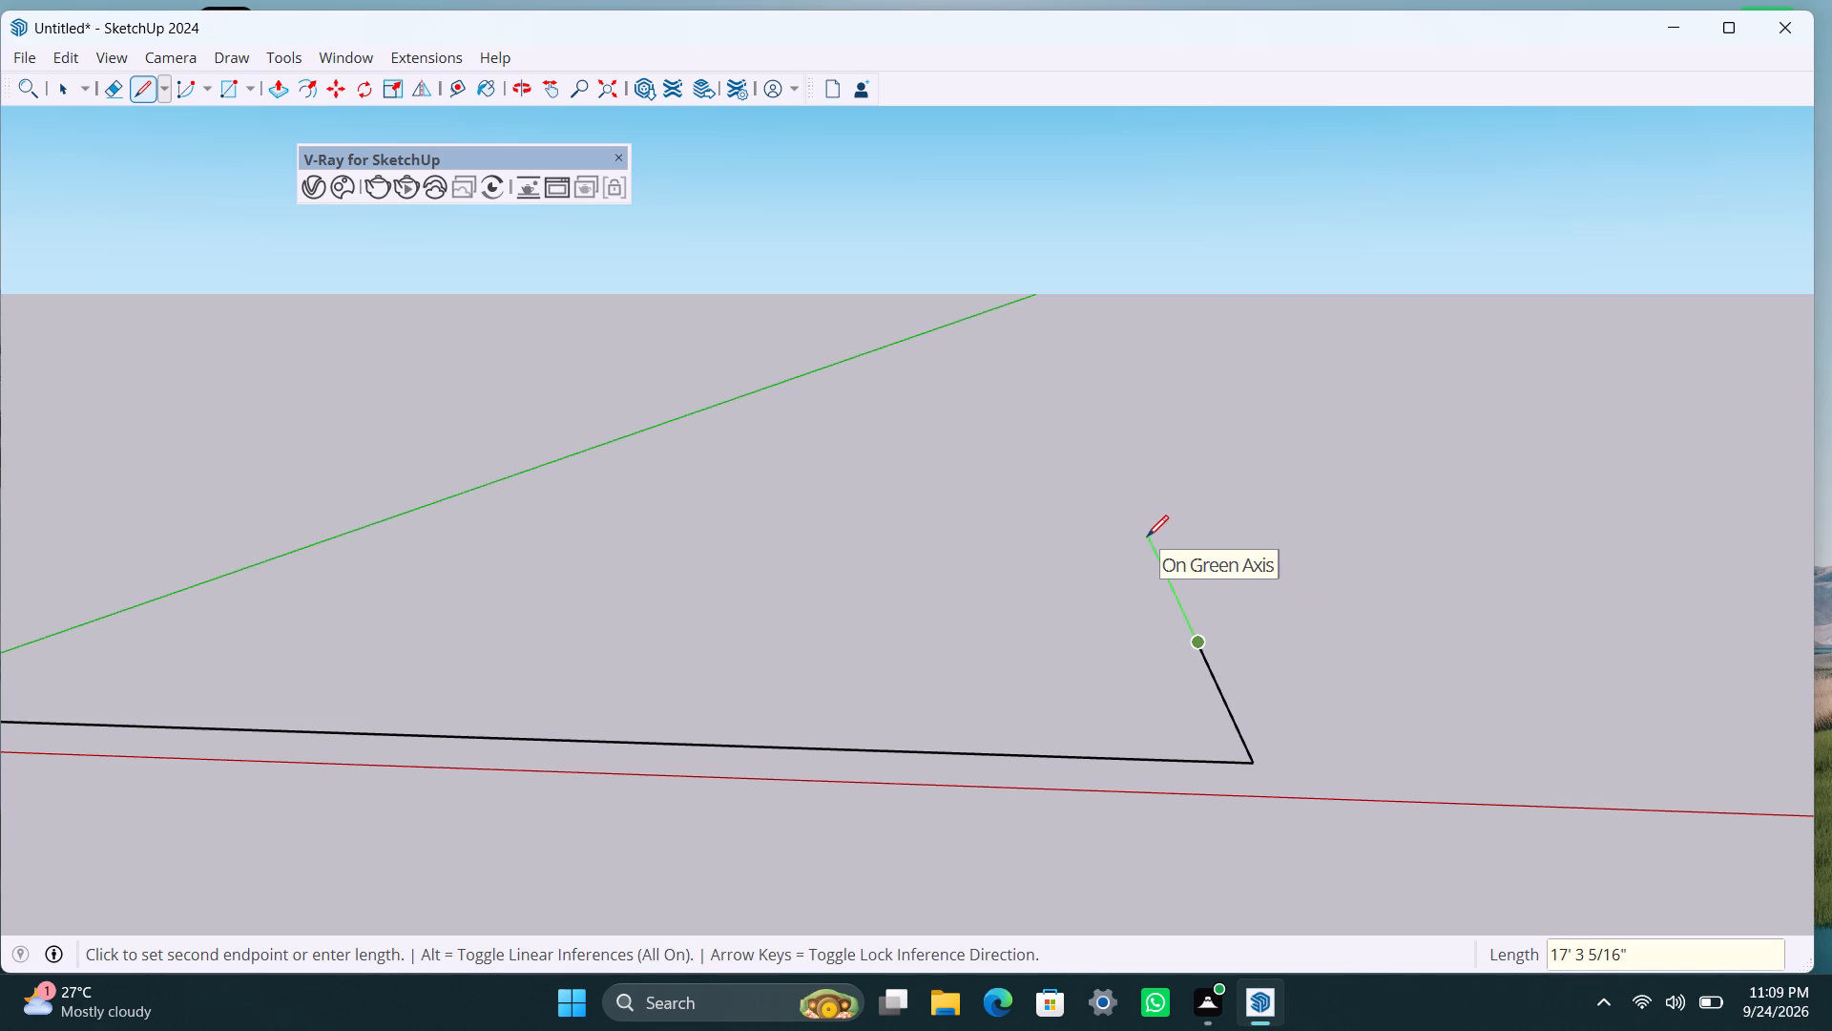
Continue along the green axis with segments of 10', 4.5", 10' and 4.5", and finish the line.
key(1)
key(0)
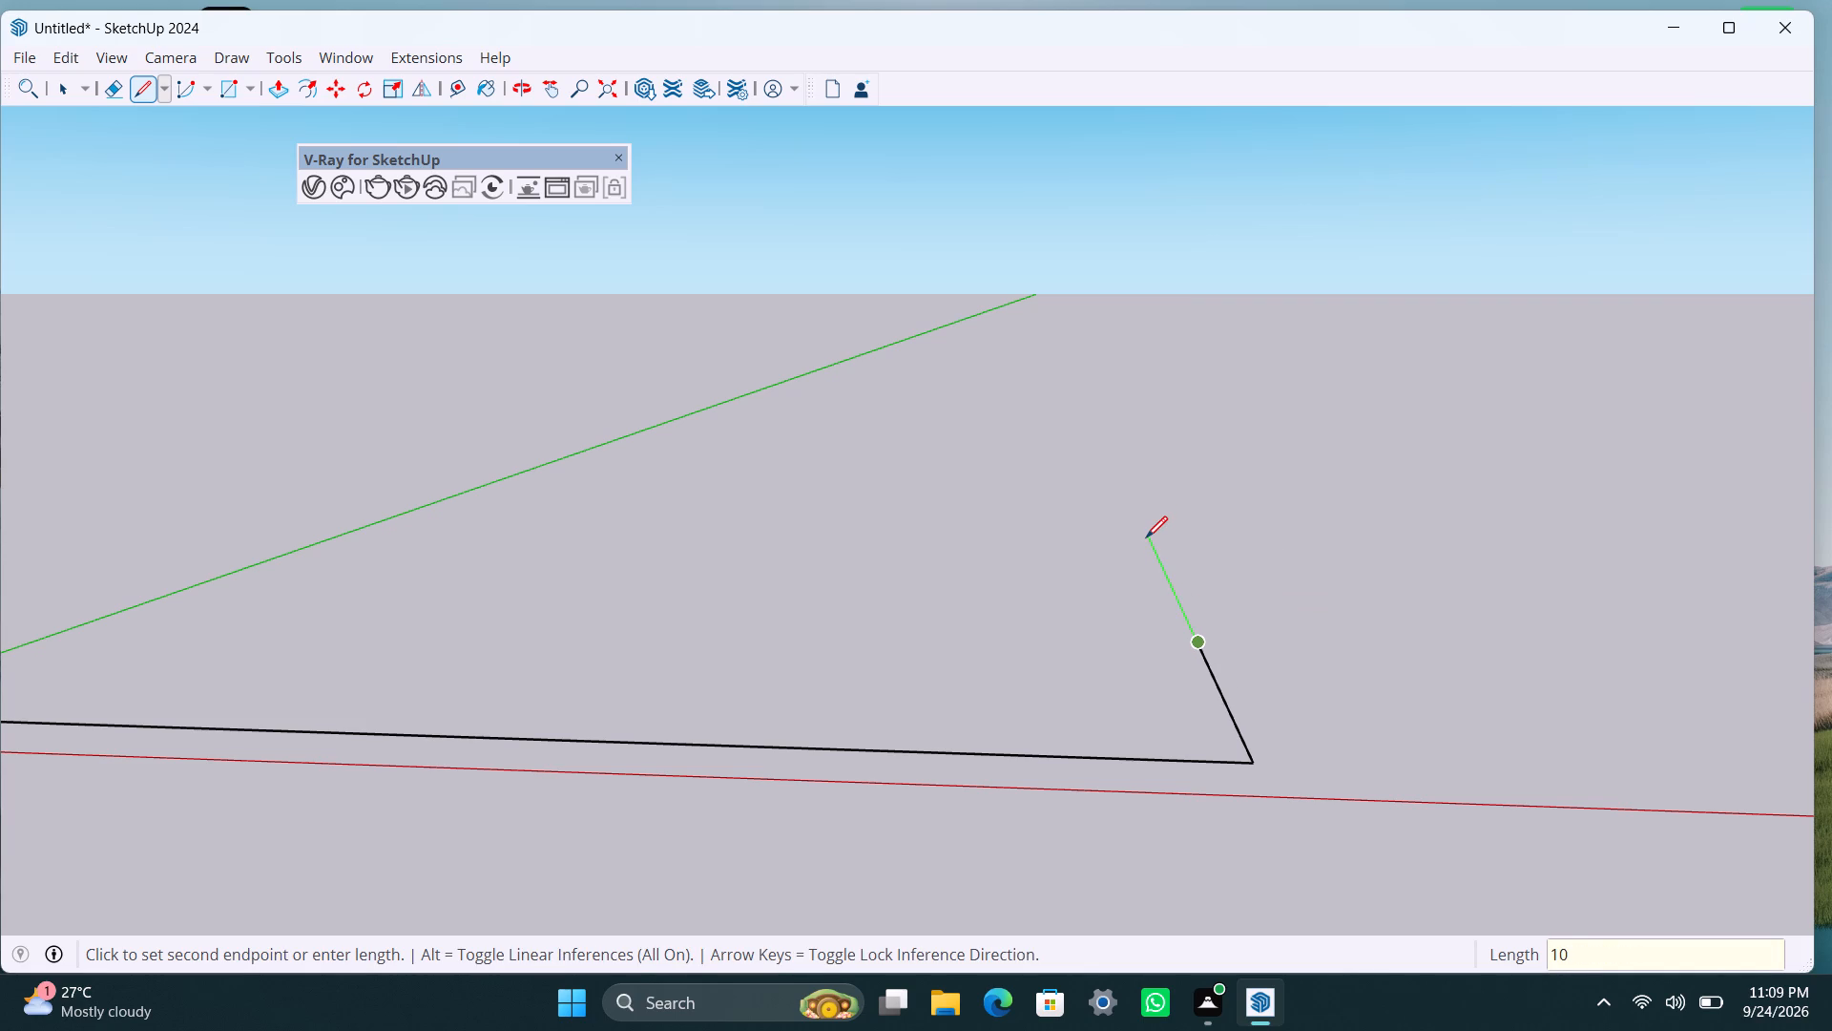
key(apostrophe)
key(Return)
key(4)
text(.5)
key(shift+quotedbl)
key(Return)
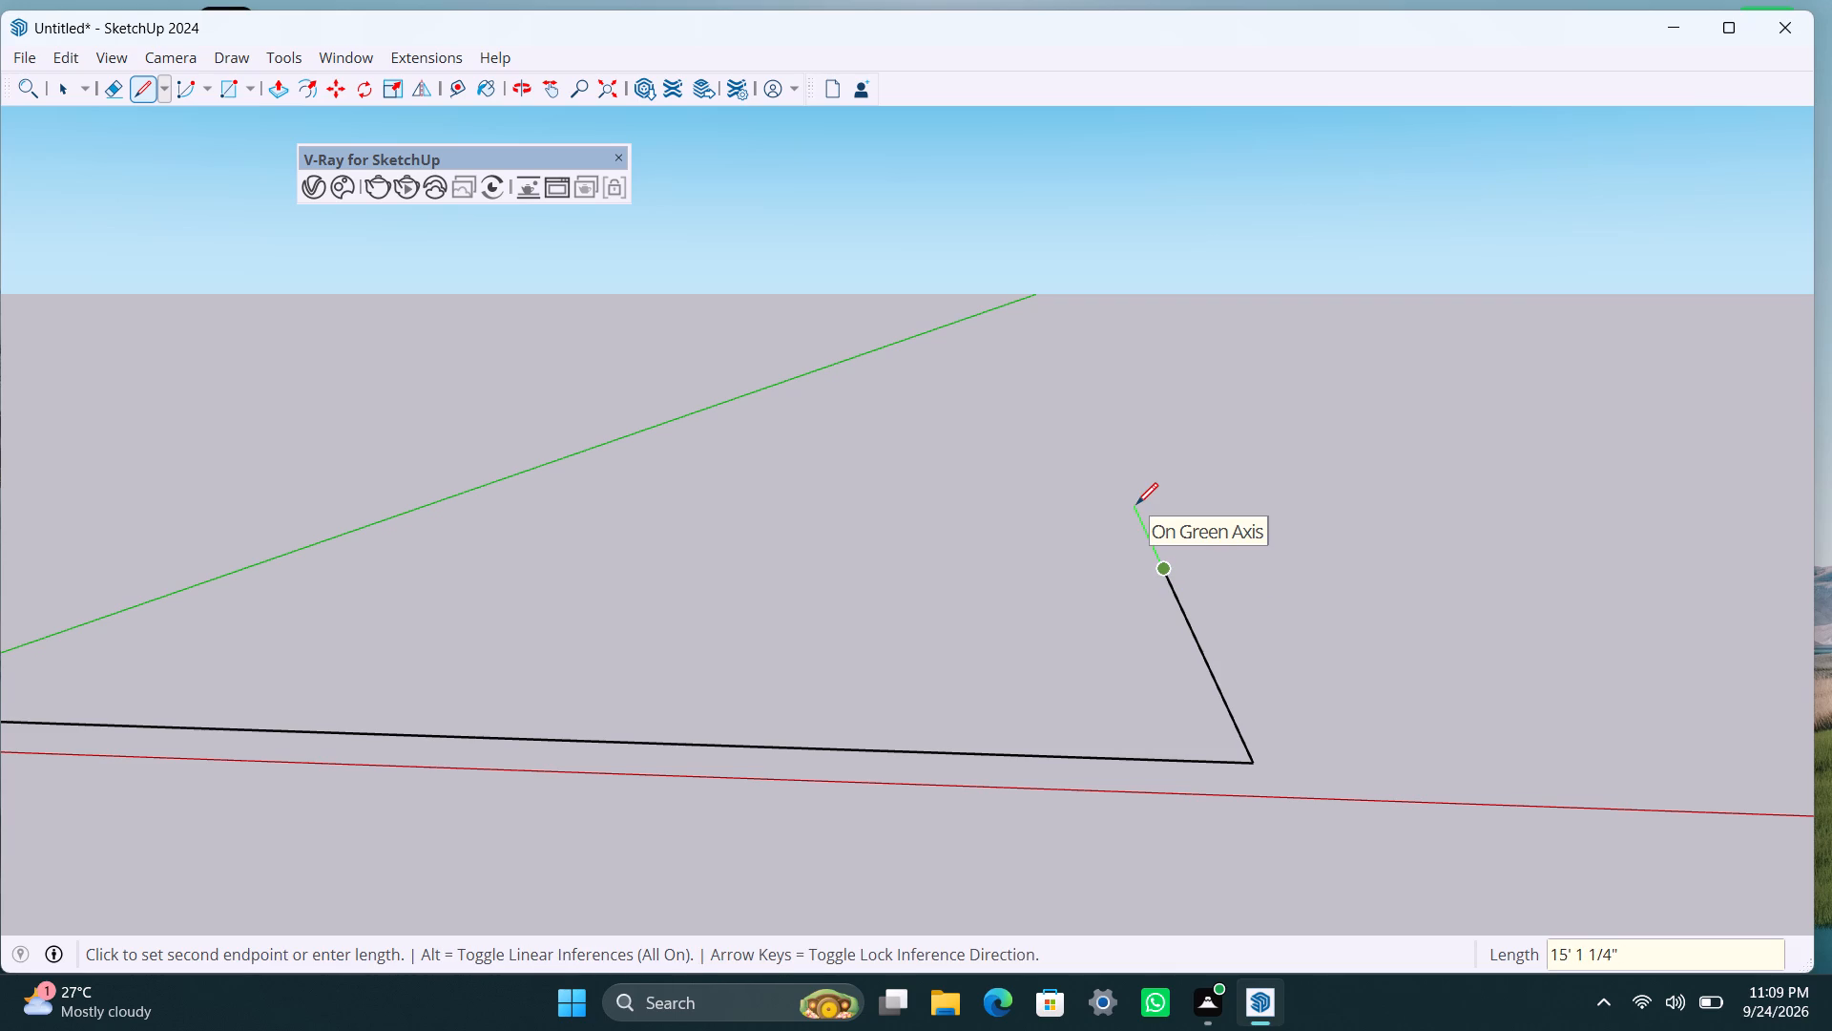
key(1)
text(0')
key(Return)
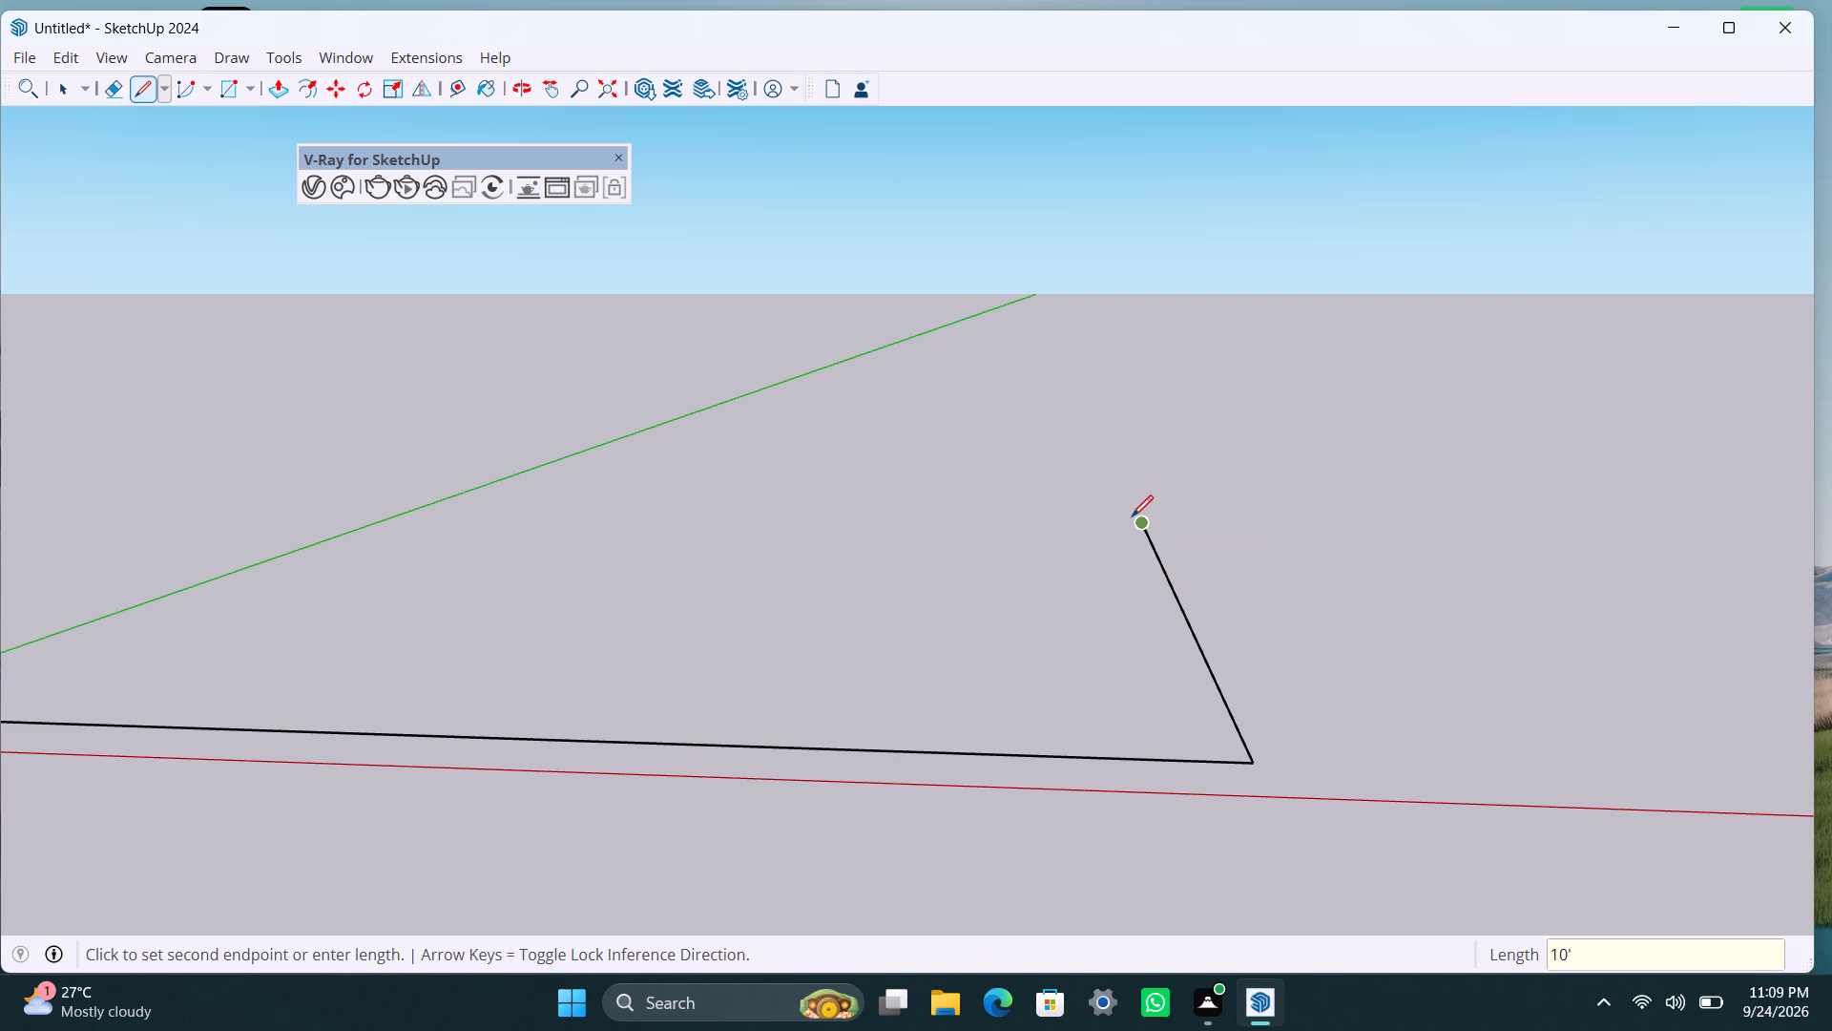
text(4.5)
key(shift+quotedbl)
key(Return)
key(space)
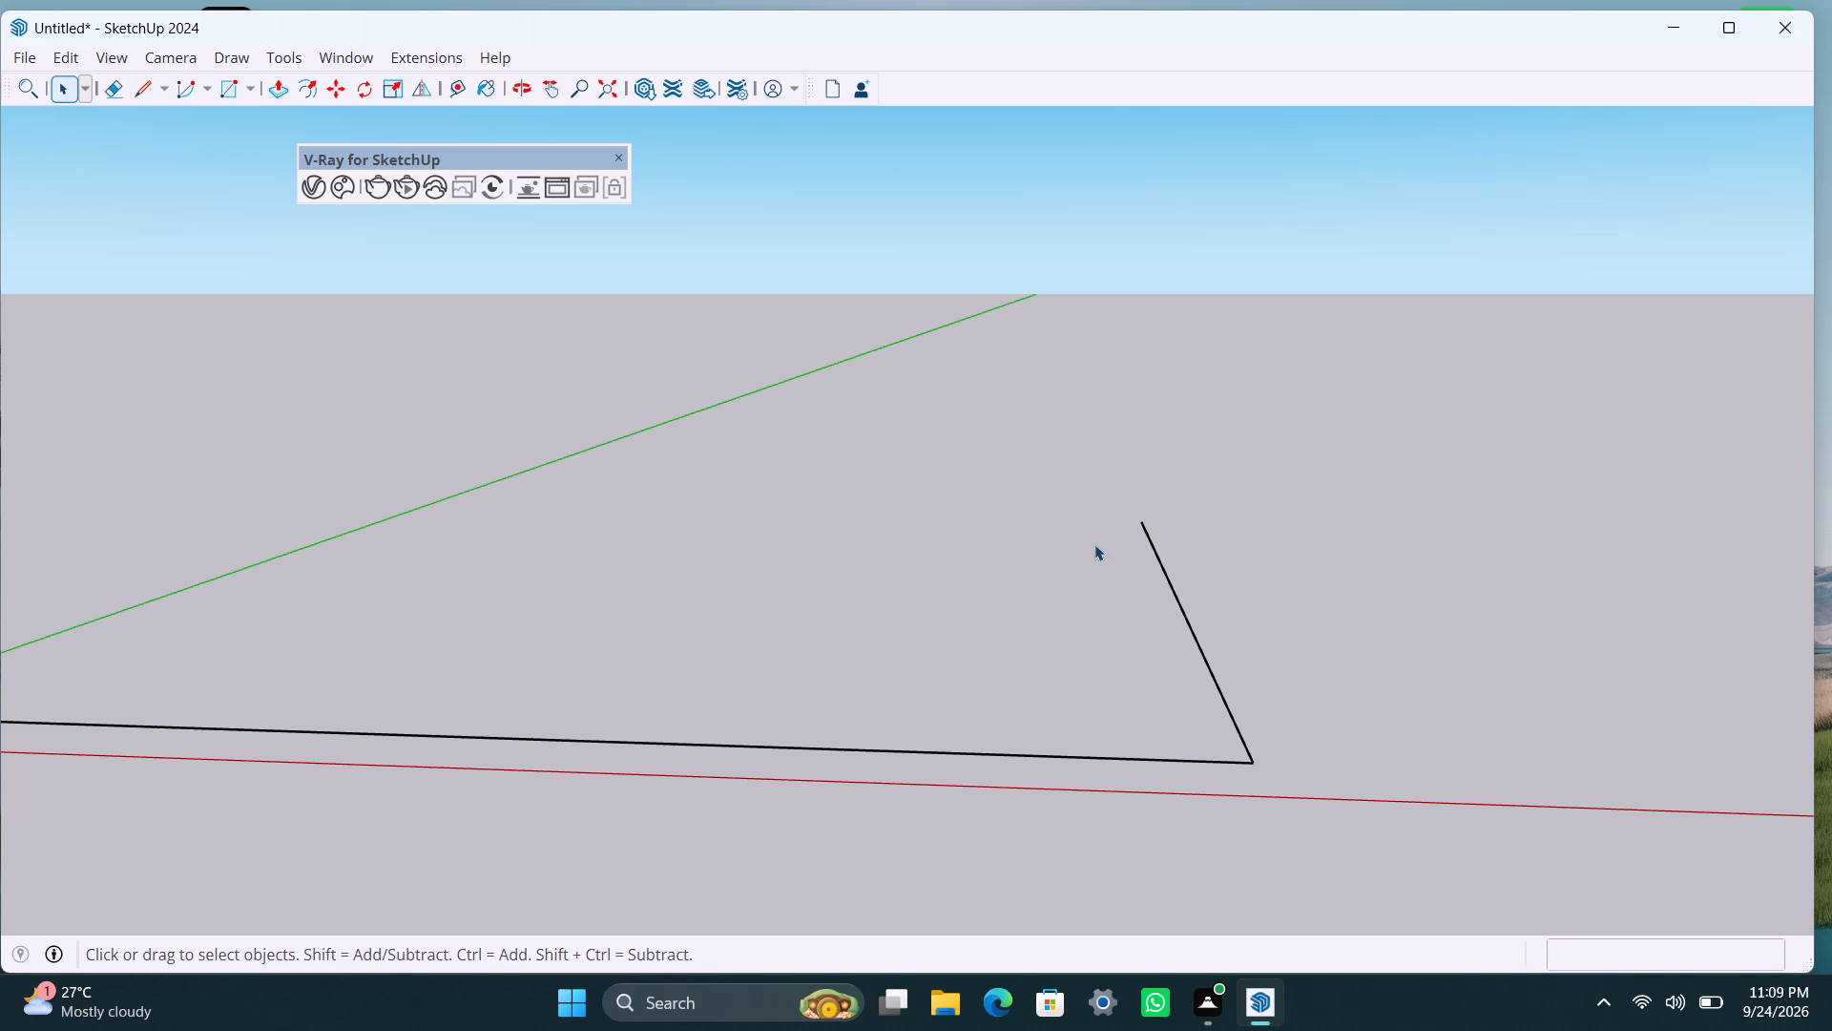
Add a linear dimension from the start of the red-axis line to its corner, placed in front of the line.
scroll(968, 743, down, 4)
shift+middle_drag(960, 751, 1105, 589)
key(d)
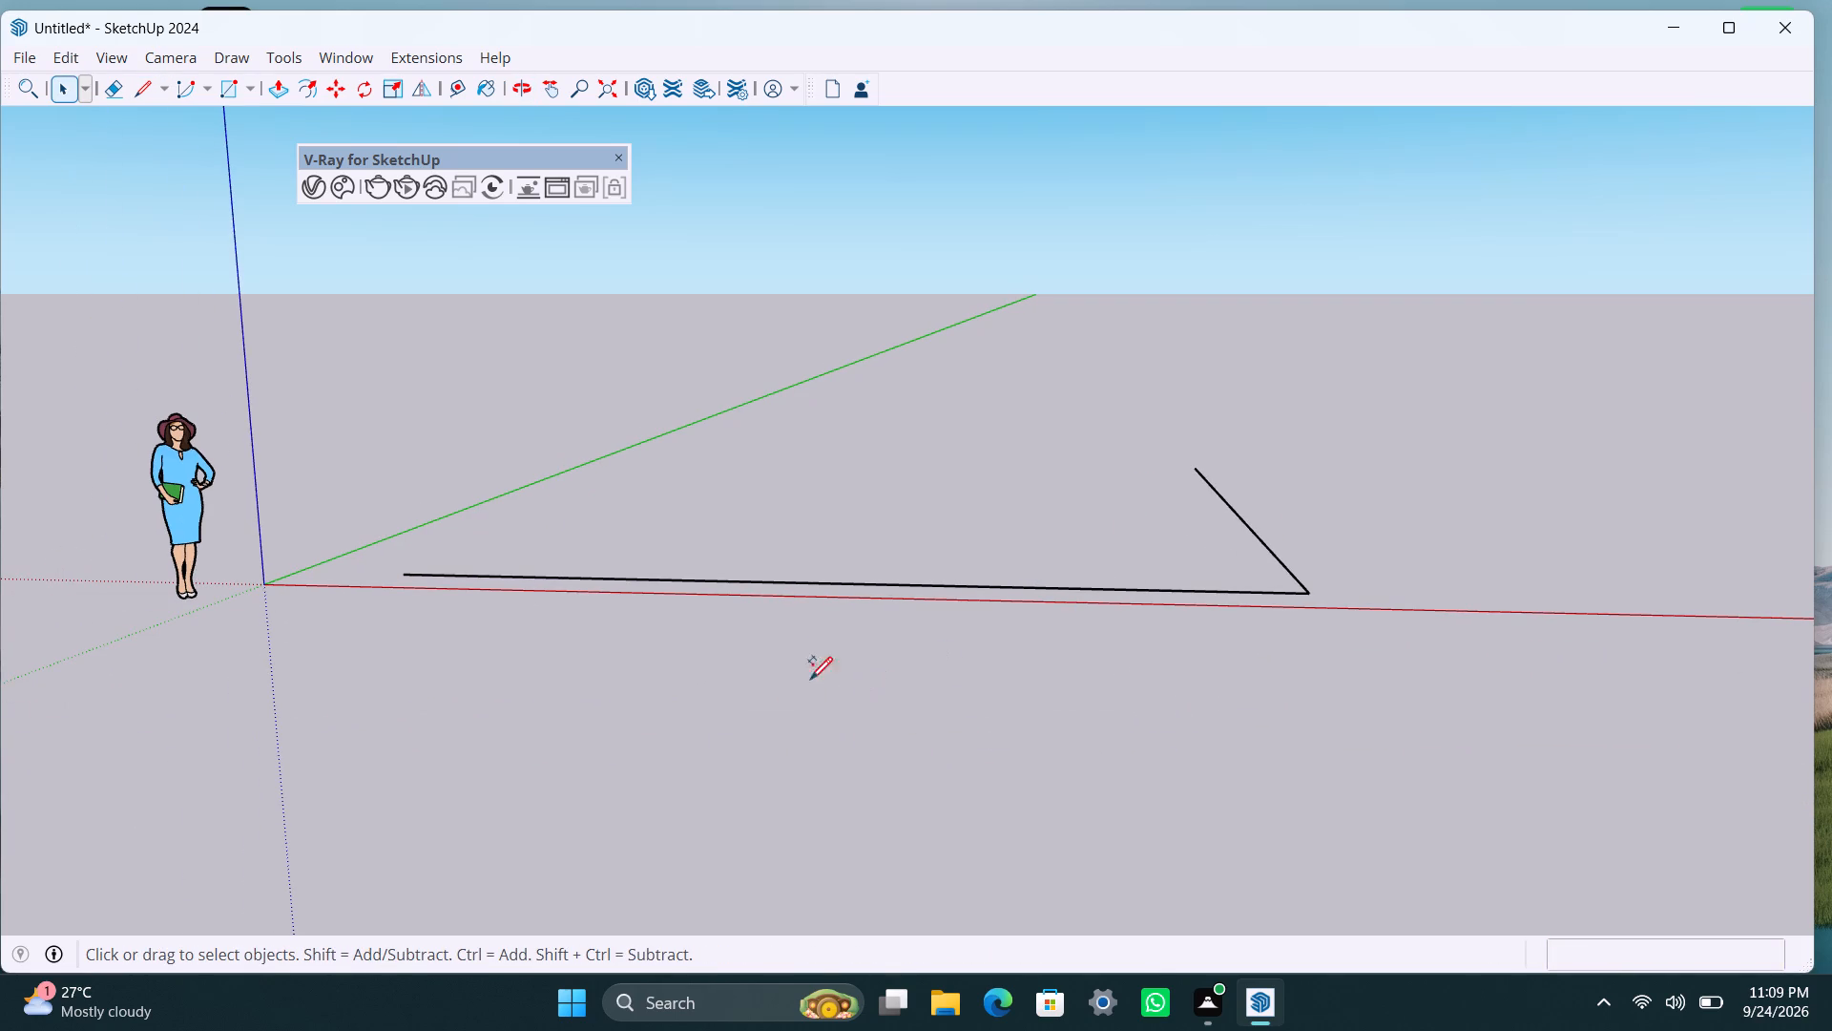
click(407, 569)
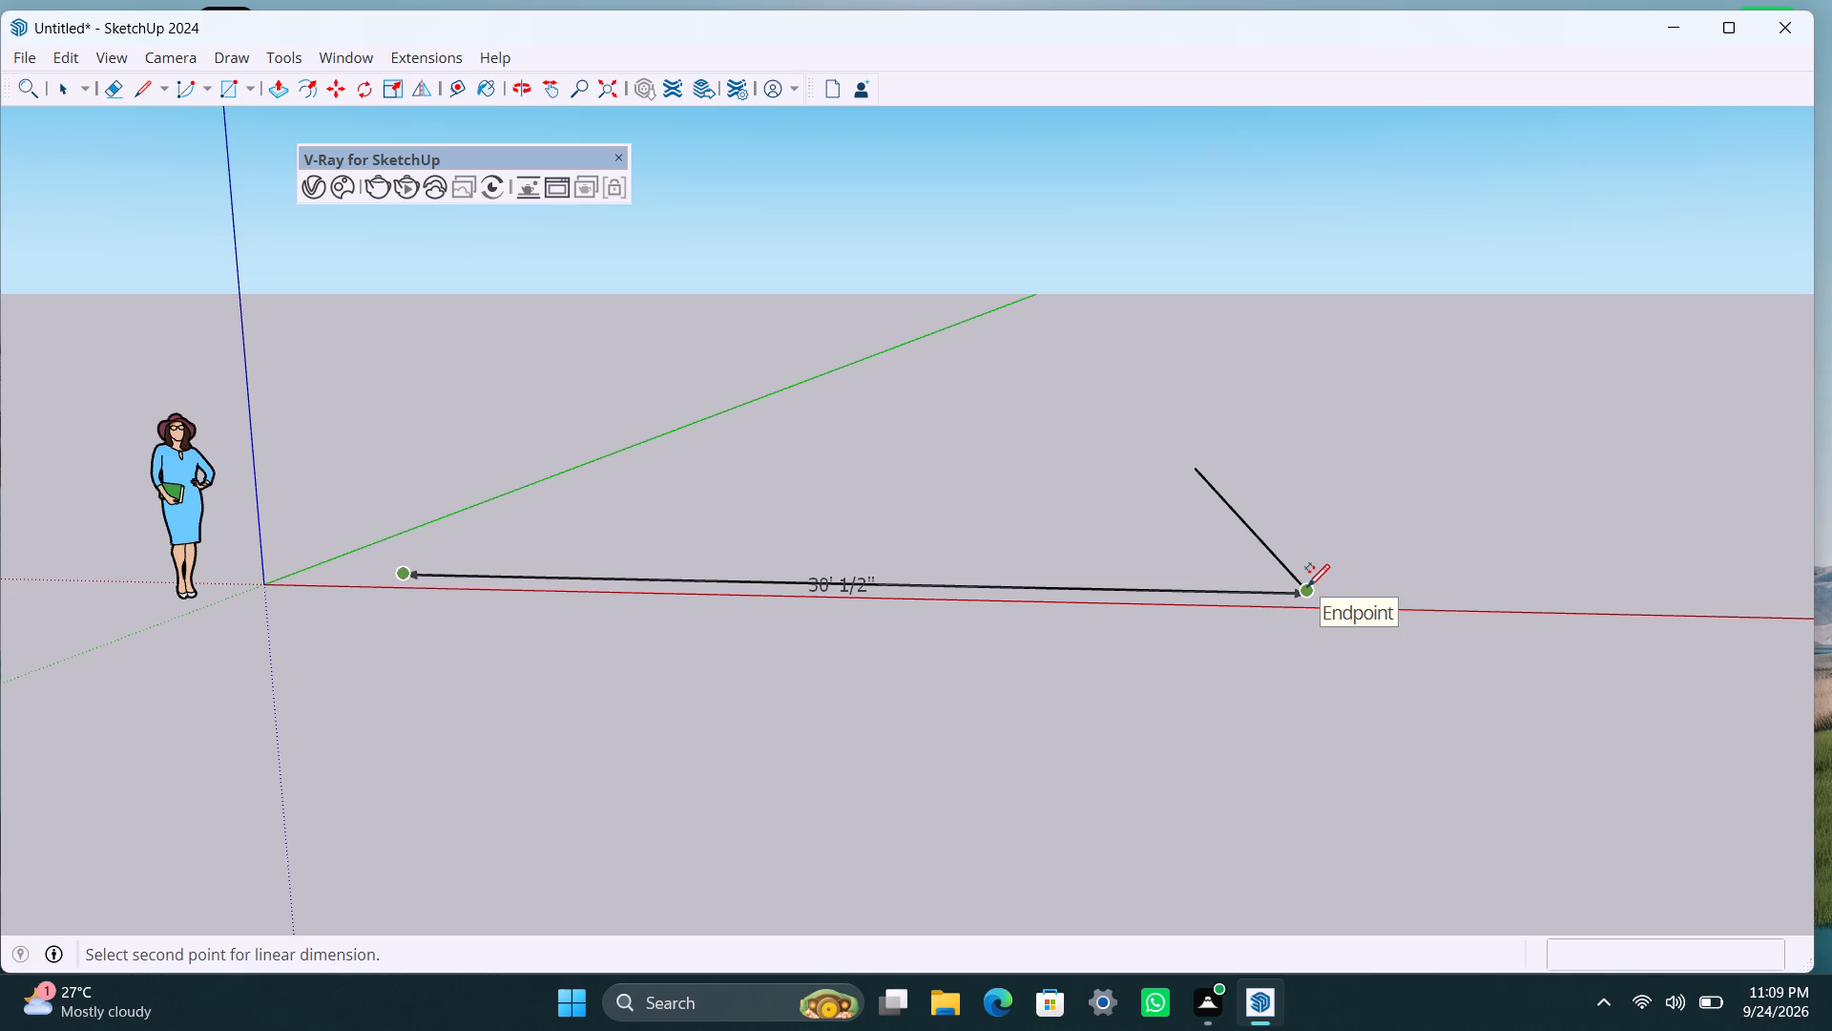
scroll(1307, 585, up, 3)
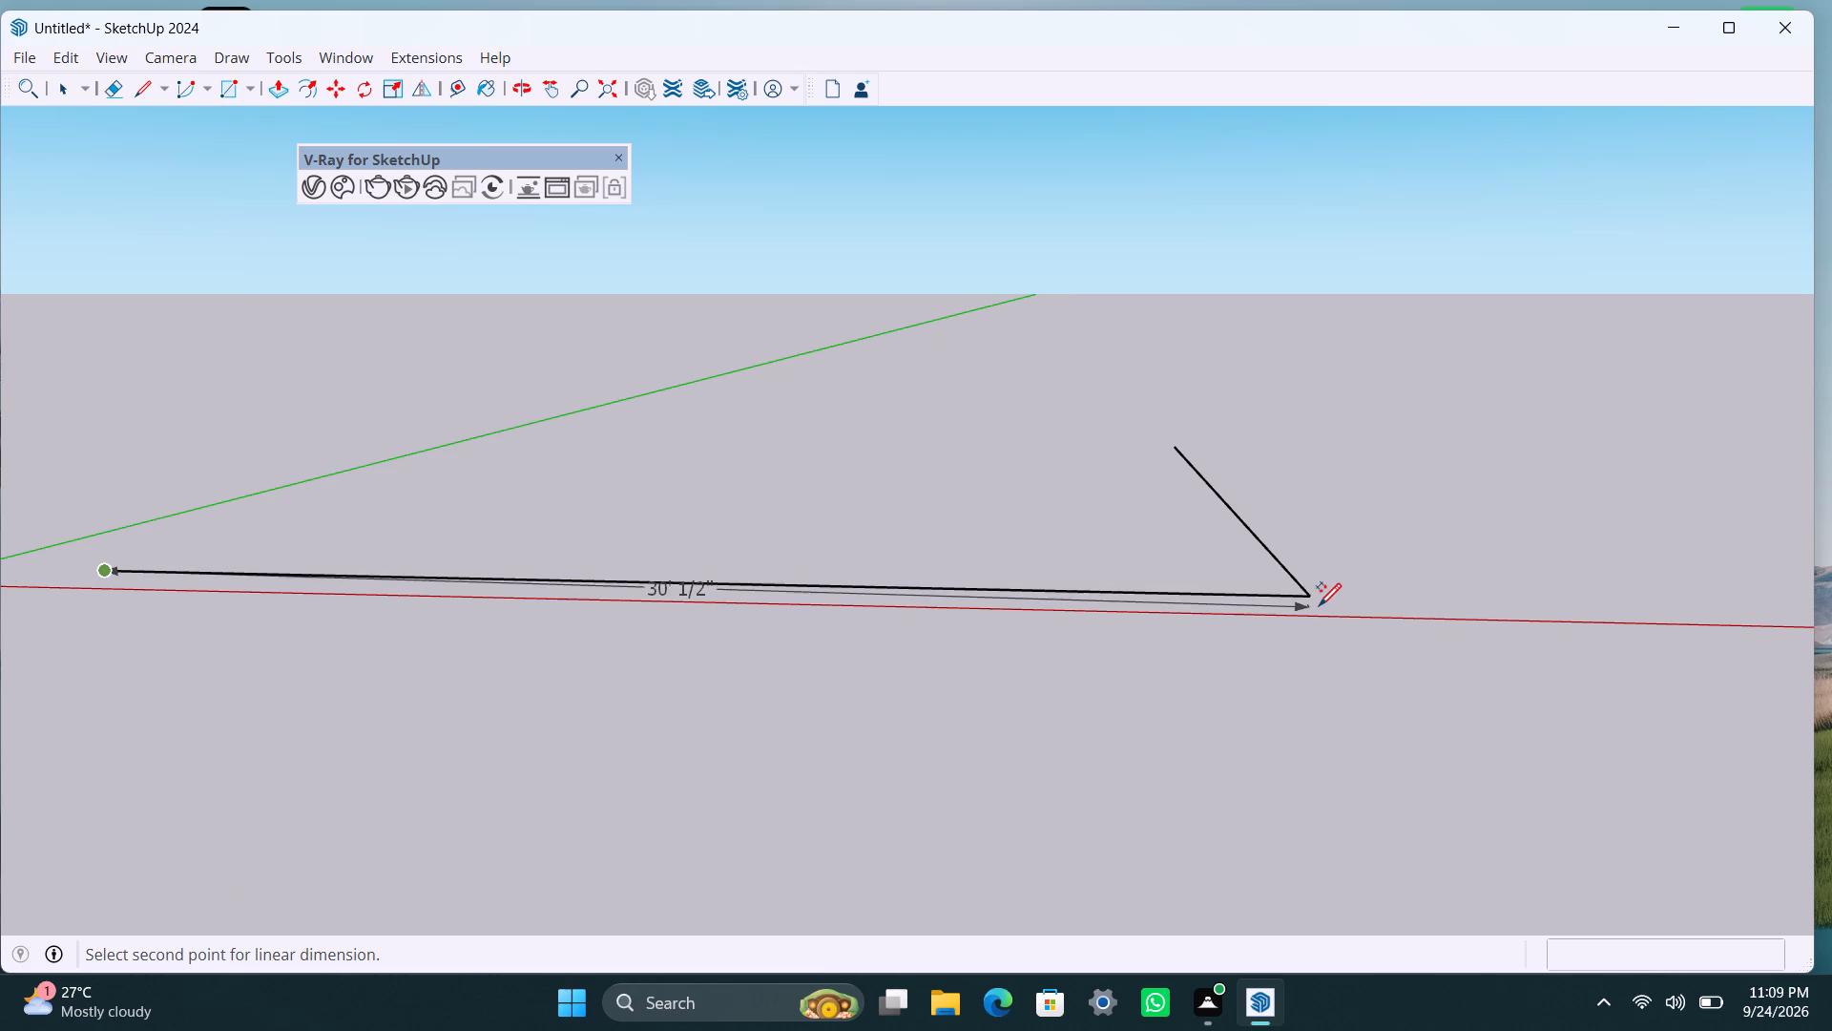
click(1317, 598)
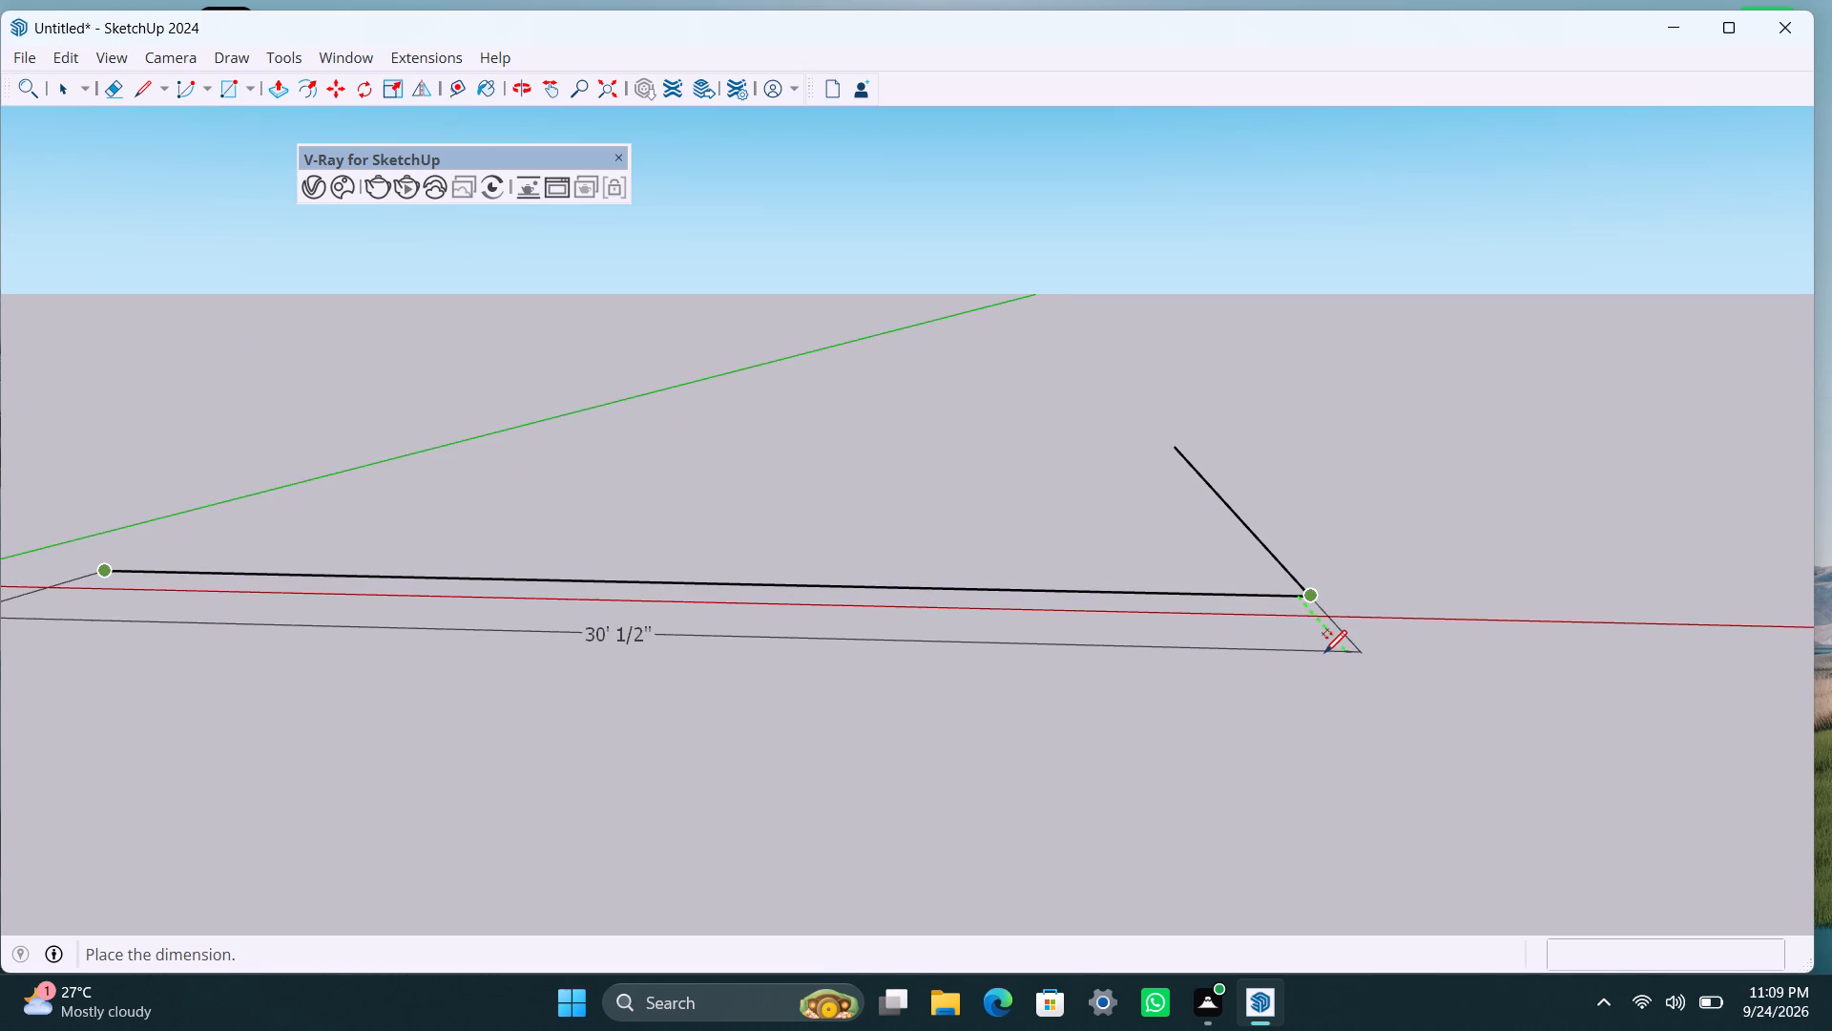
click(1324, 651)
key(space)
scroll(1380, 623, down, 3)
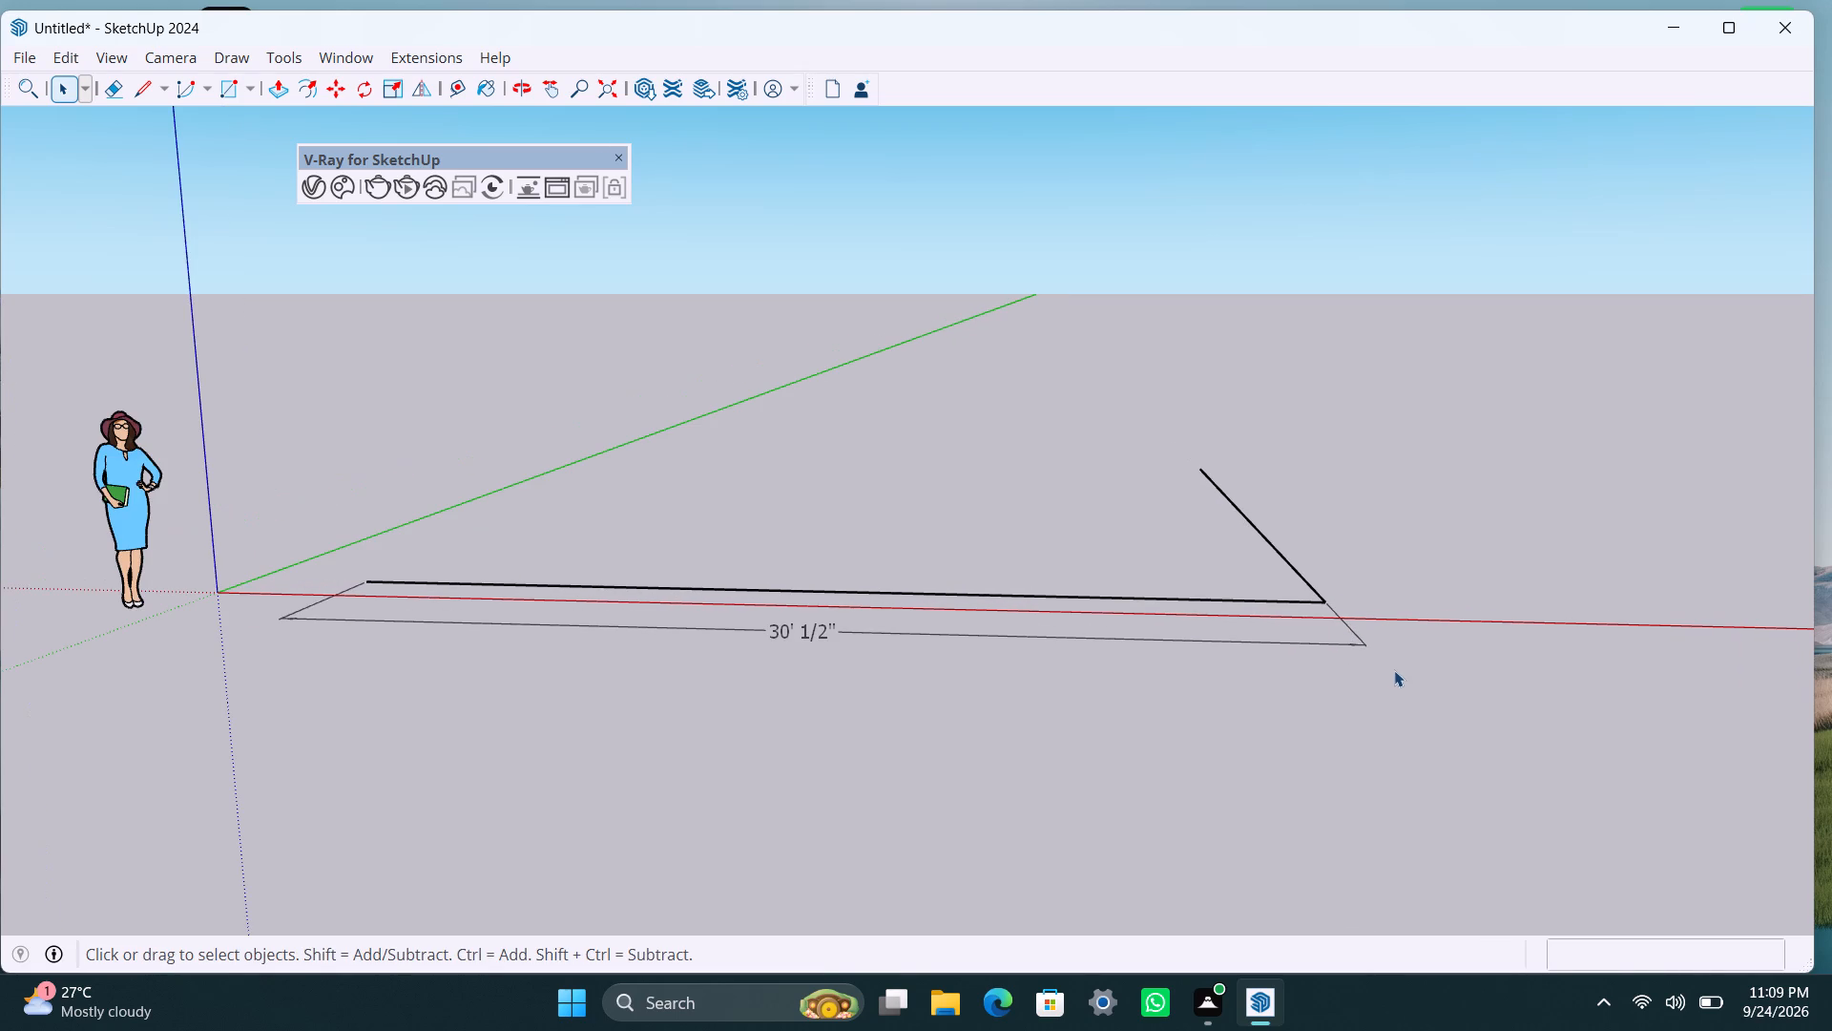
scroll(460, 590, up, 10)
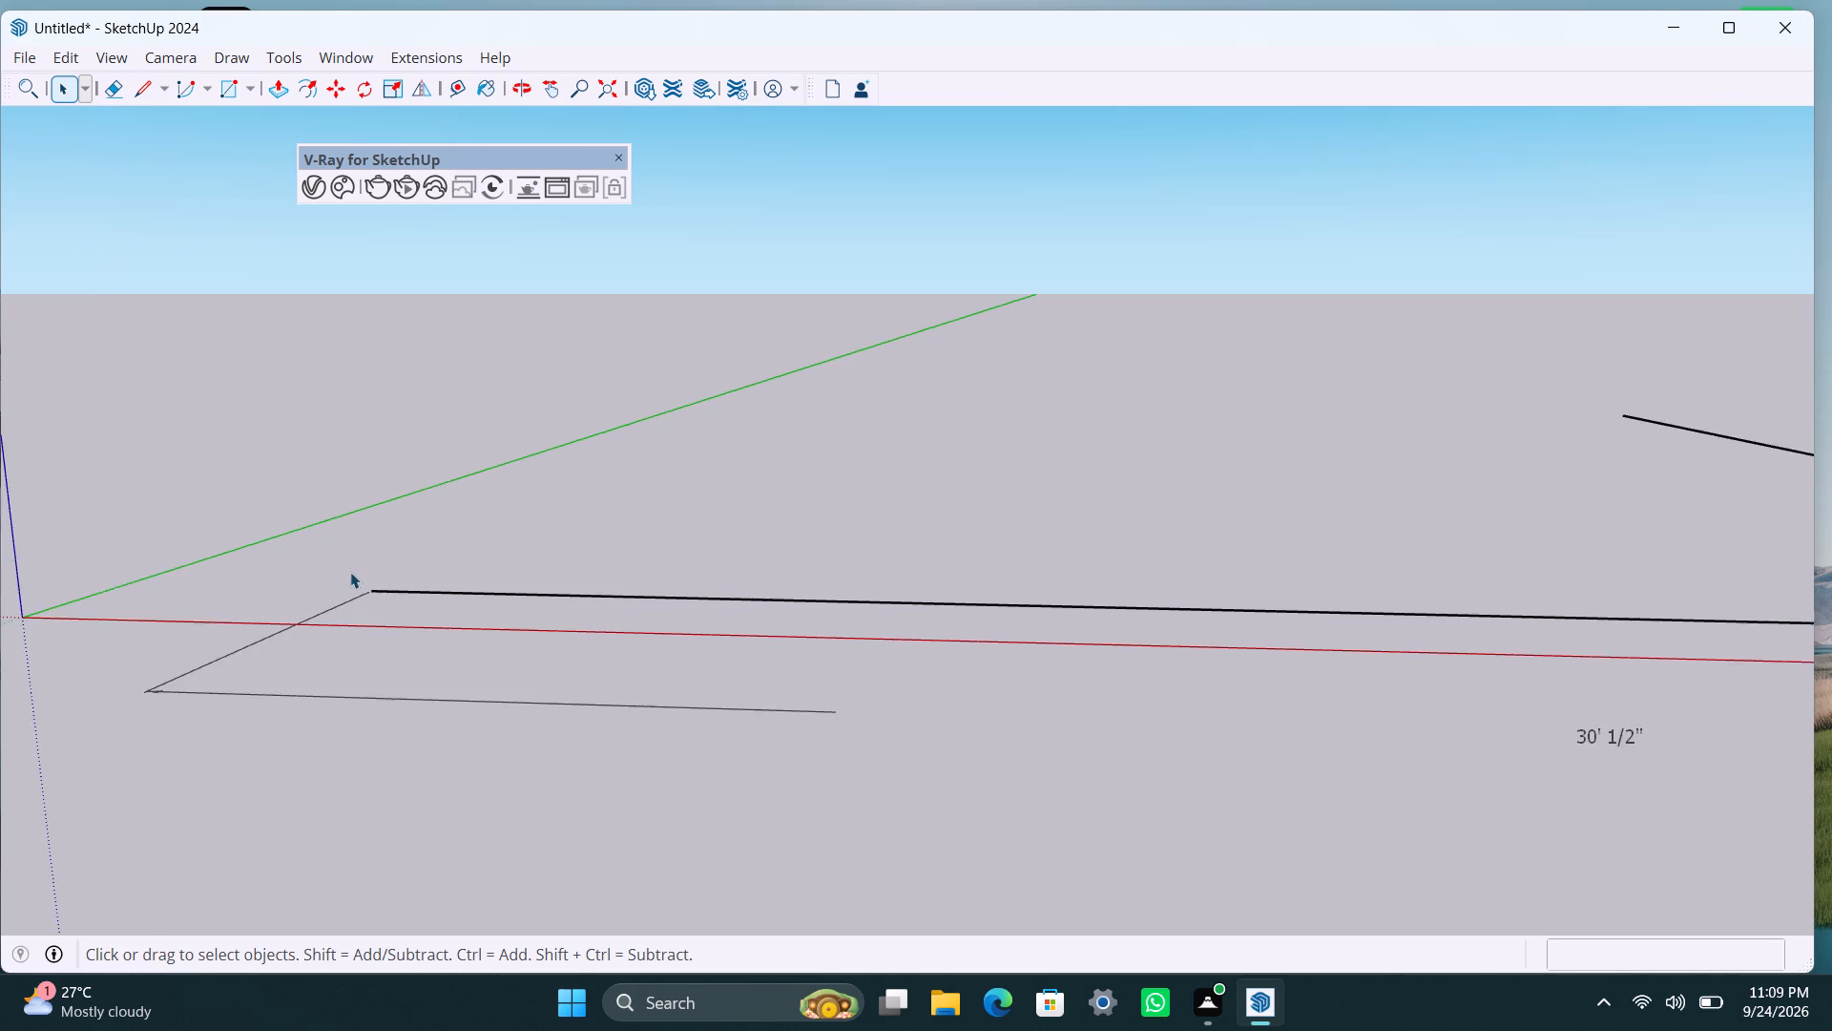
Add a linear dimension from the corner to the end of the green-axis line, placed on its outer side.
scroll(350, 572, up, 10)
scroll(379, 600, down, 17)
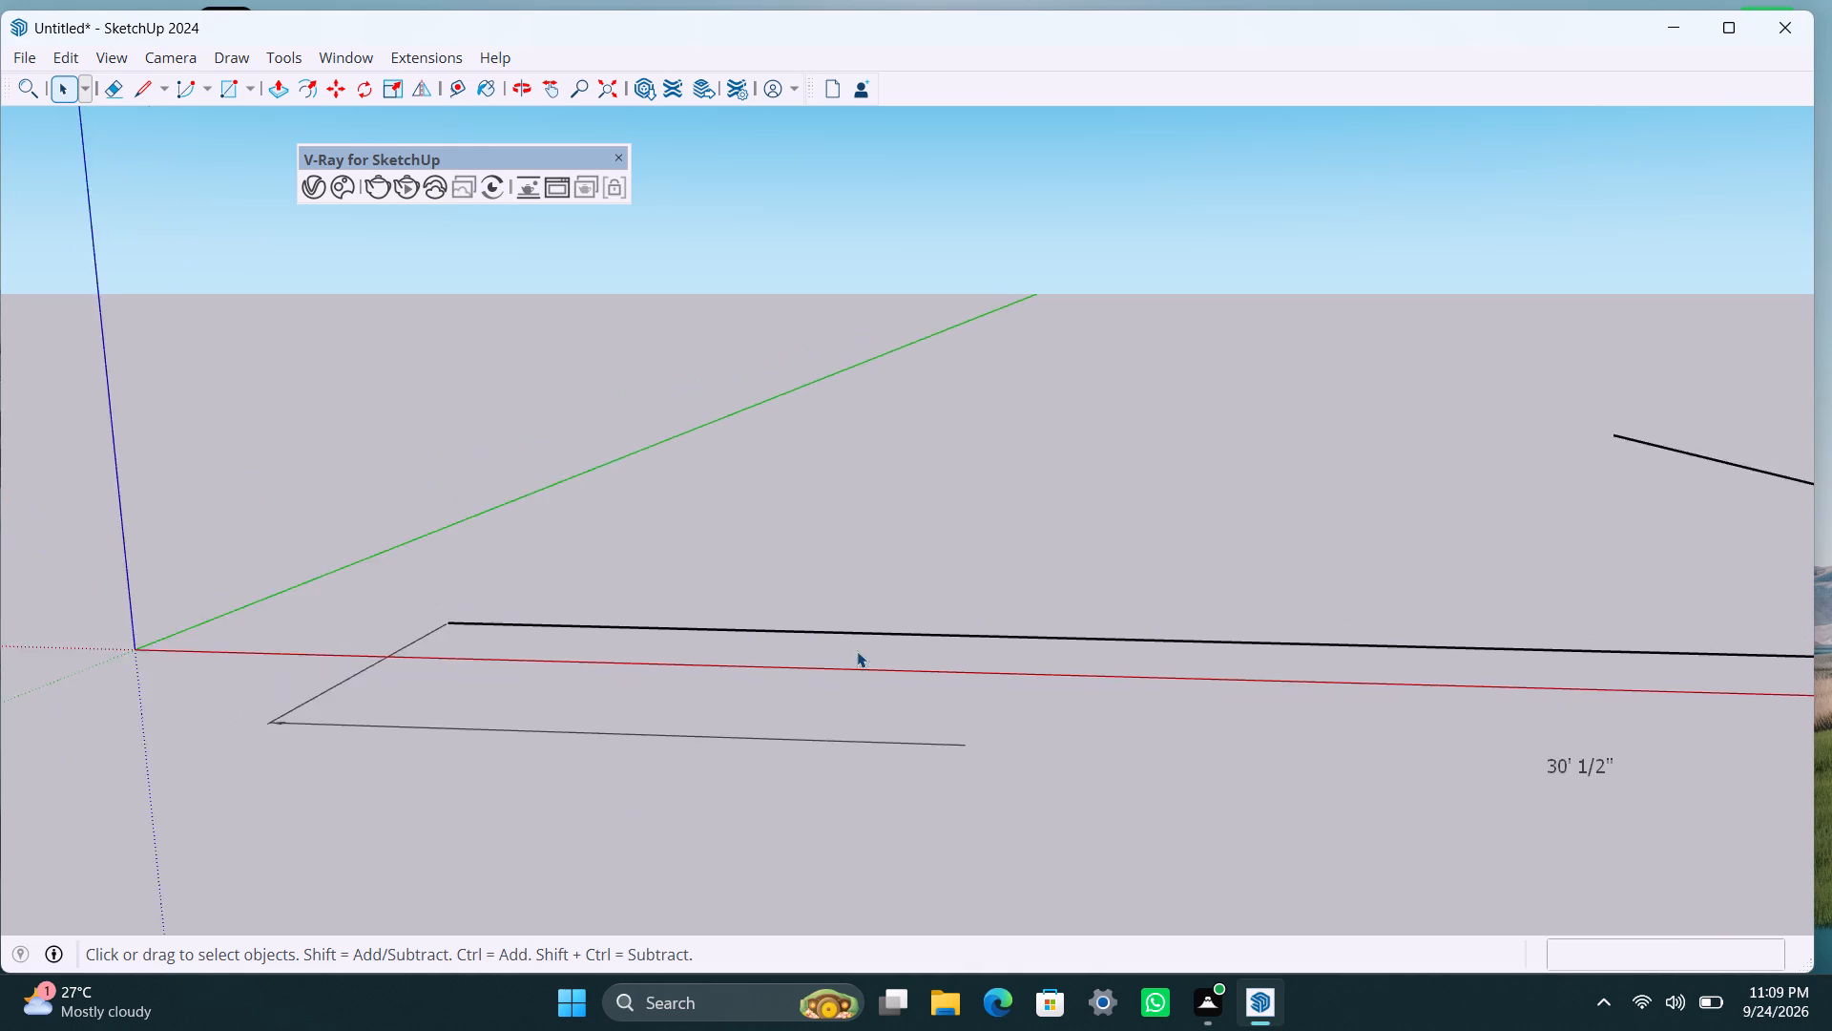
scroll(857, 651, down, 14)
middle_drag(1223, 706, 310, 700)
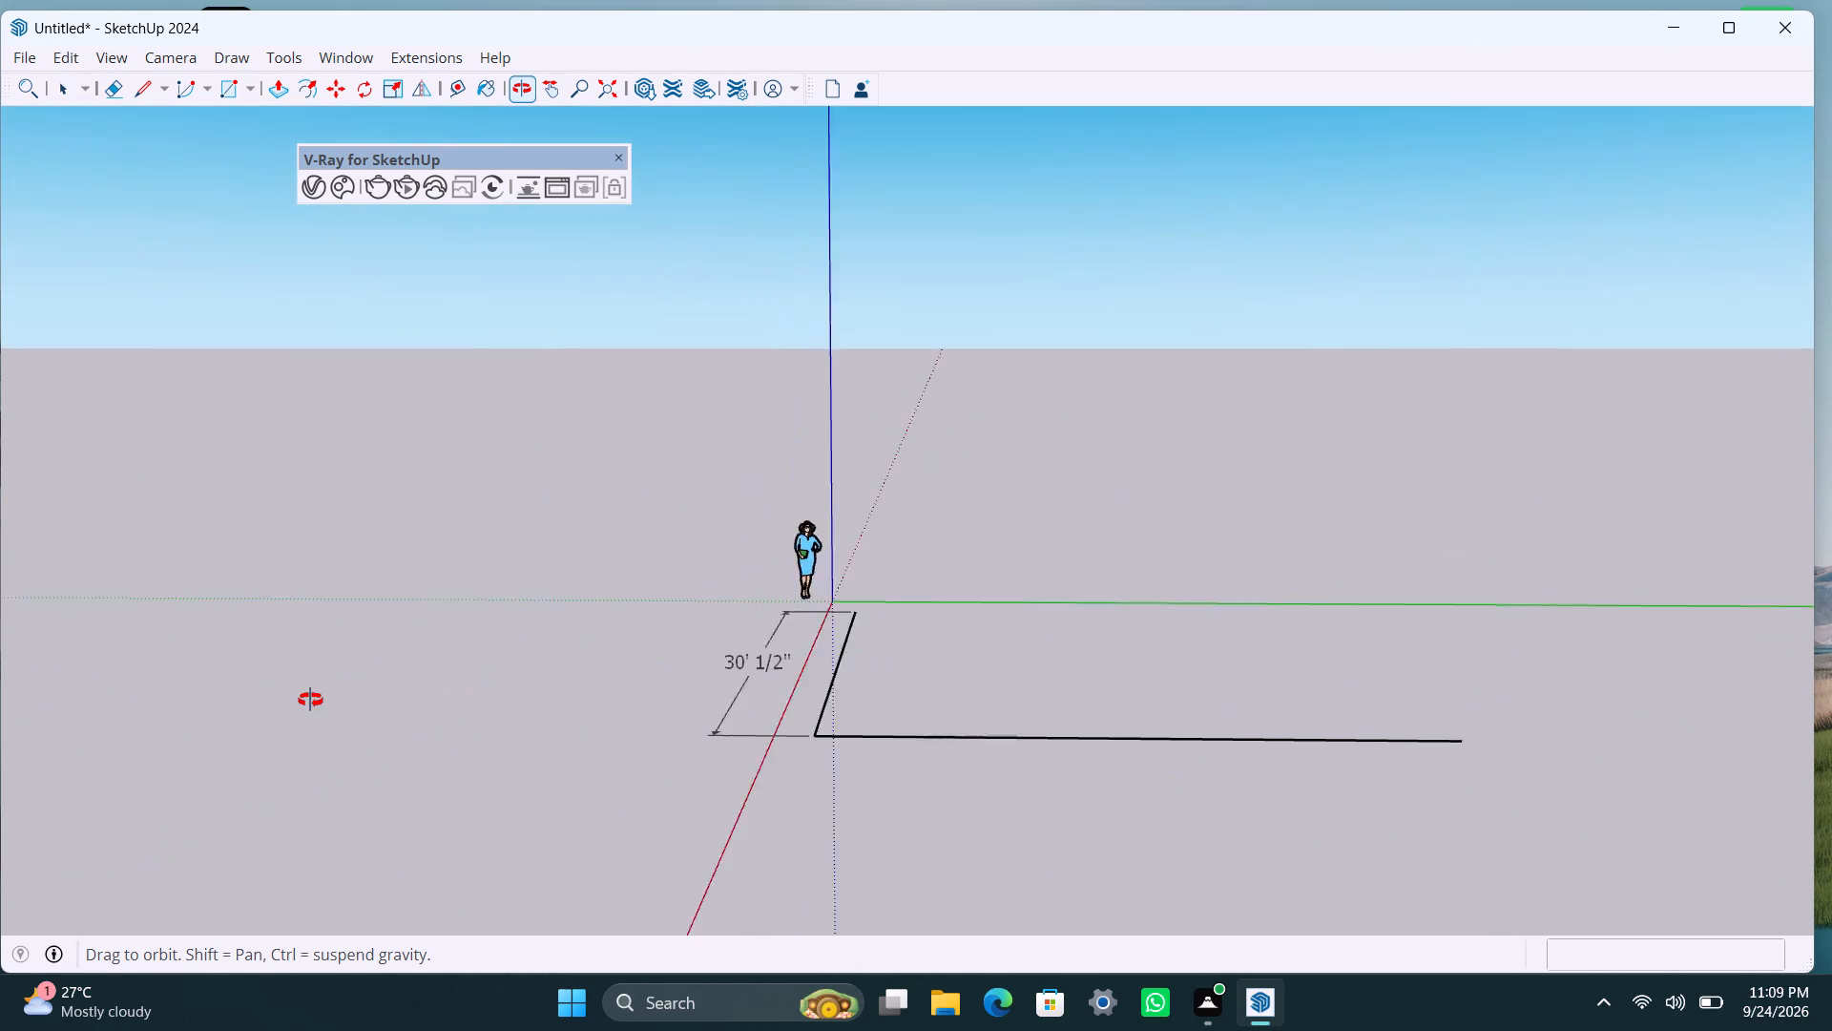
middle_drag(310, 700, 323, 704)
key(d)
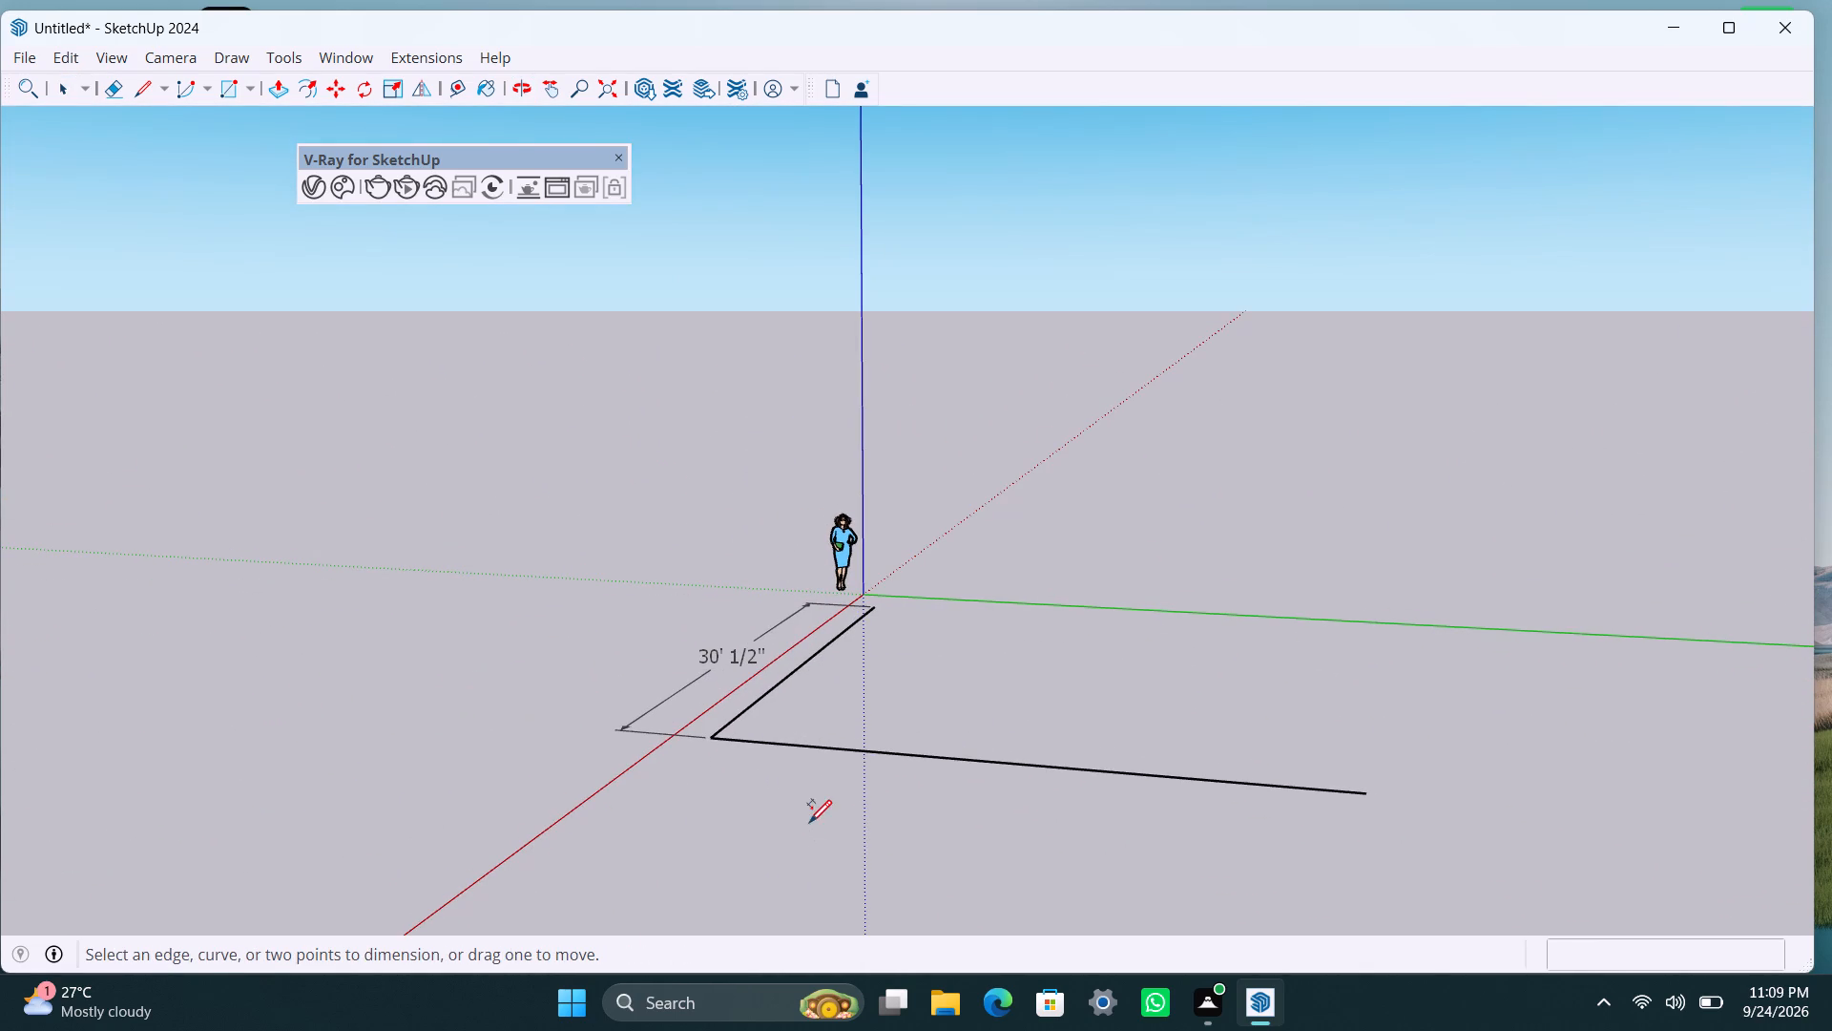
click(718, 740)
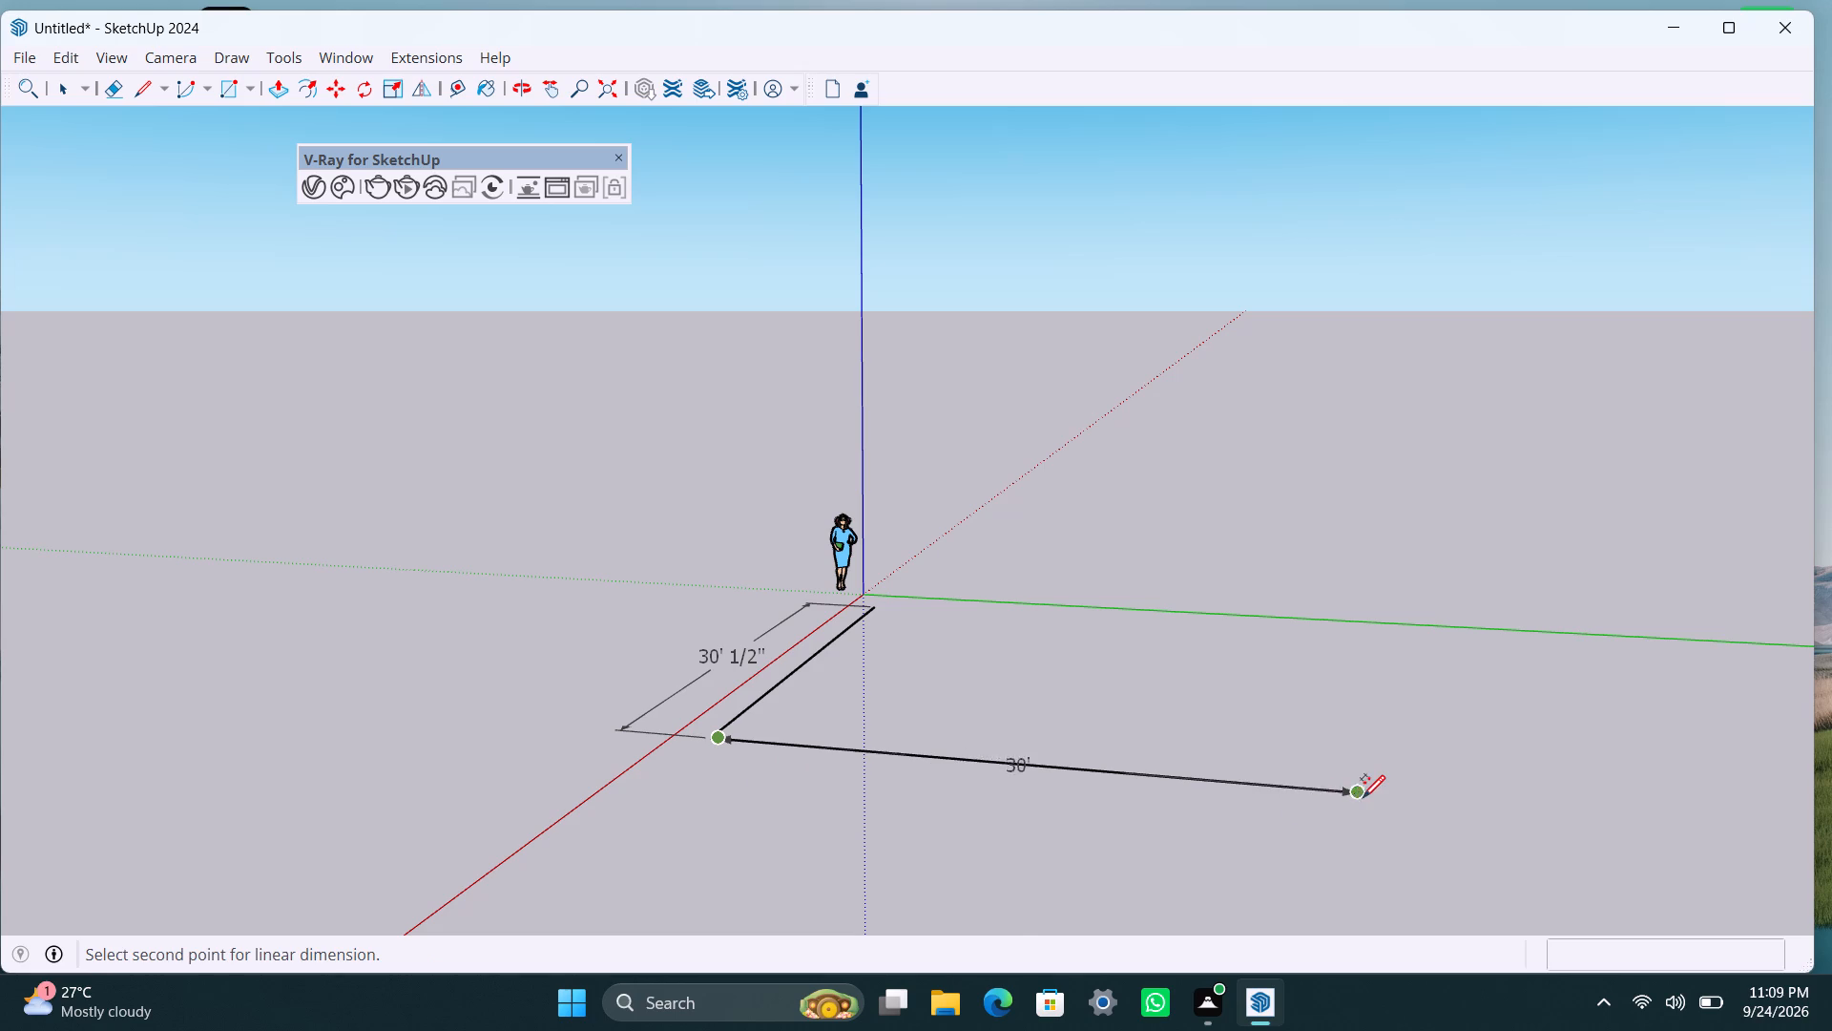
click(1363, 796)
click(1346, 835)
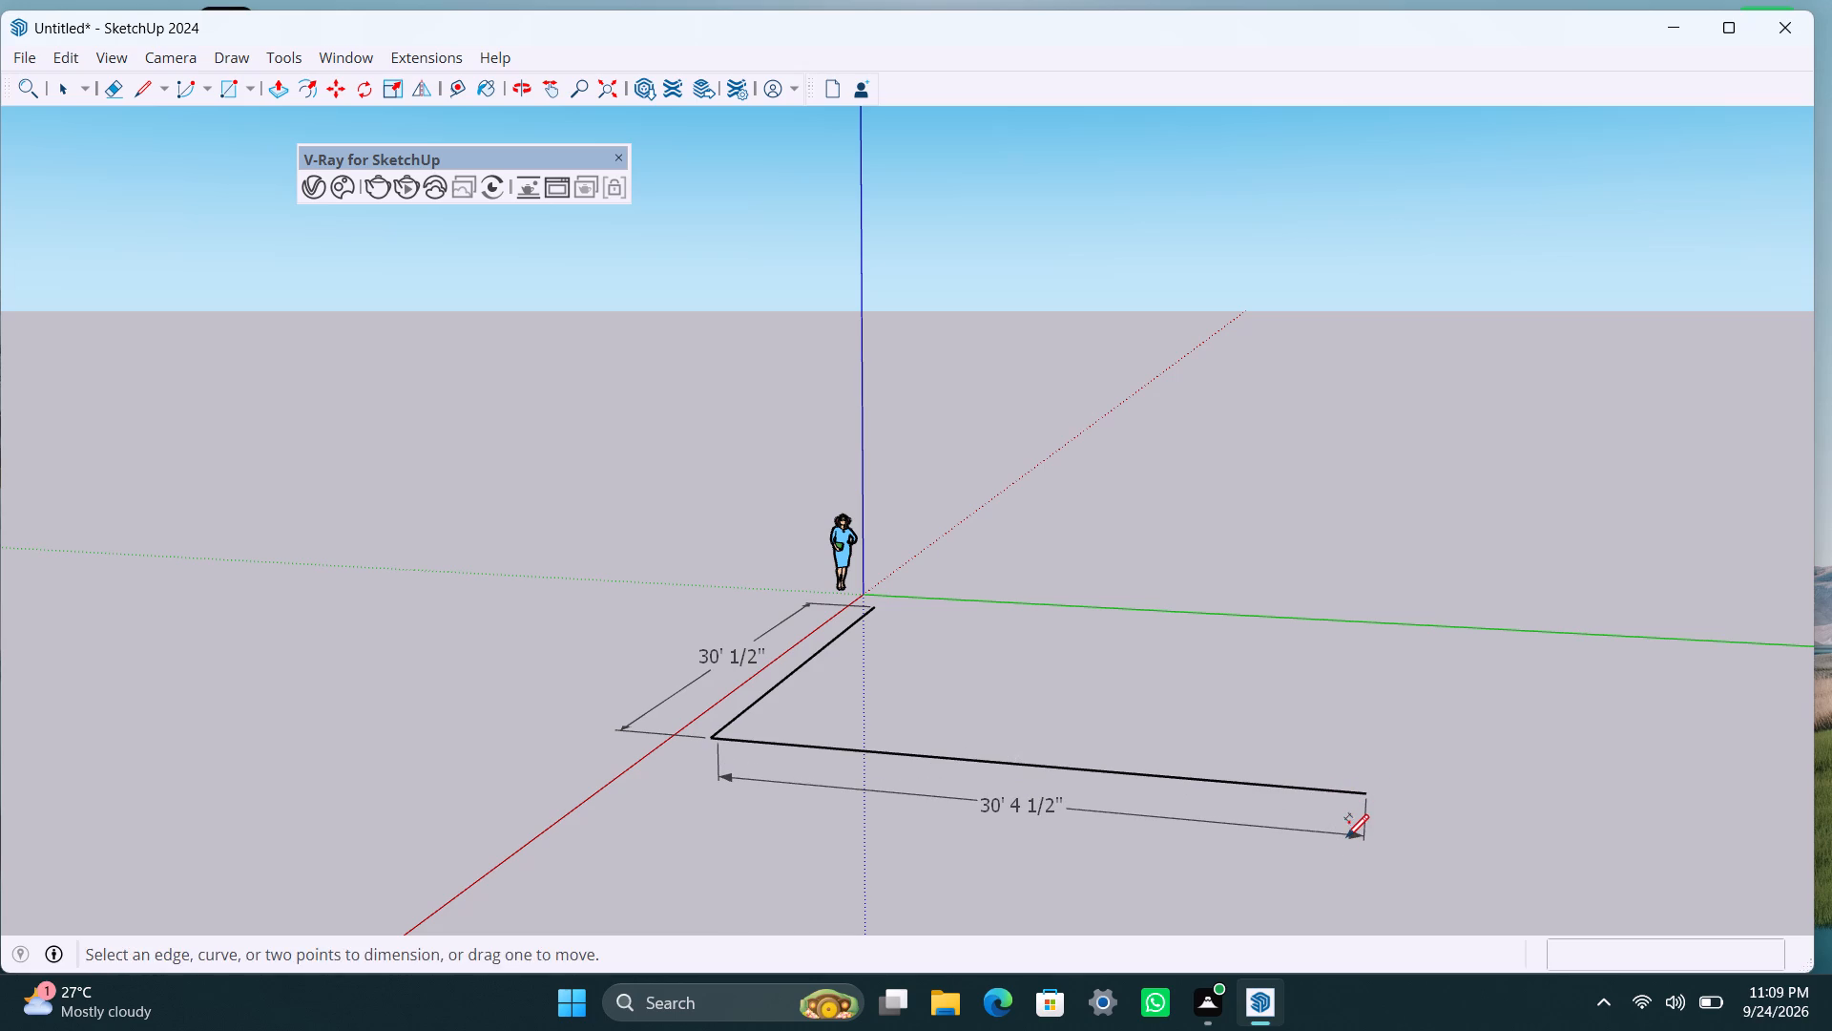
key(space)
Start a separate outline on the open ground beyond the dimensioned lines with a 30'0.5" edge along the red axis.
middle_drag(835, 810, 1436, 789)
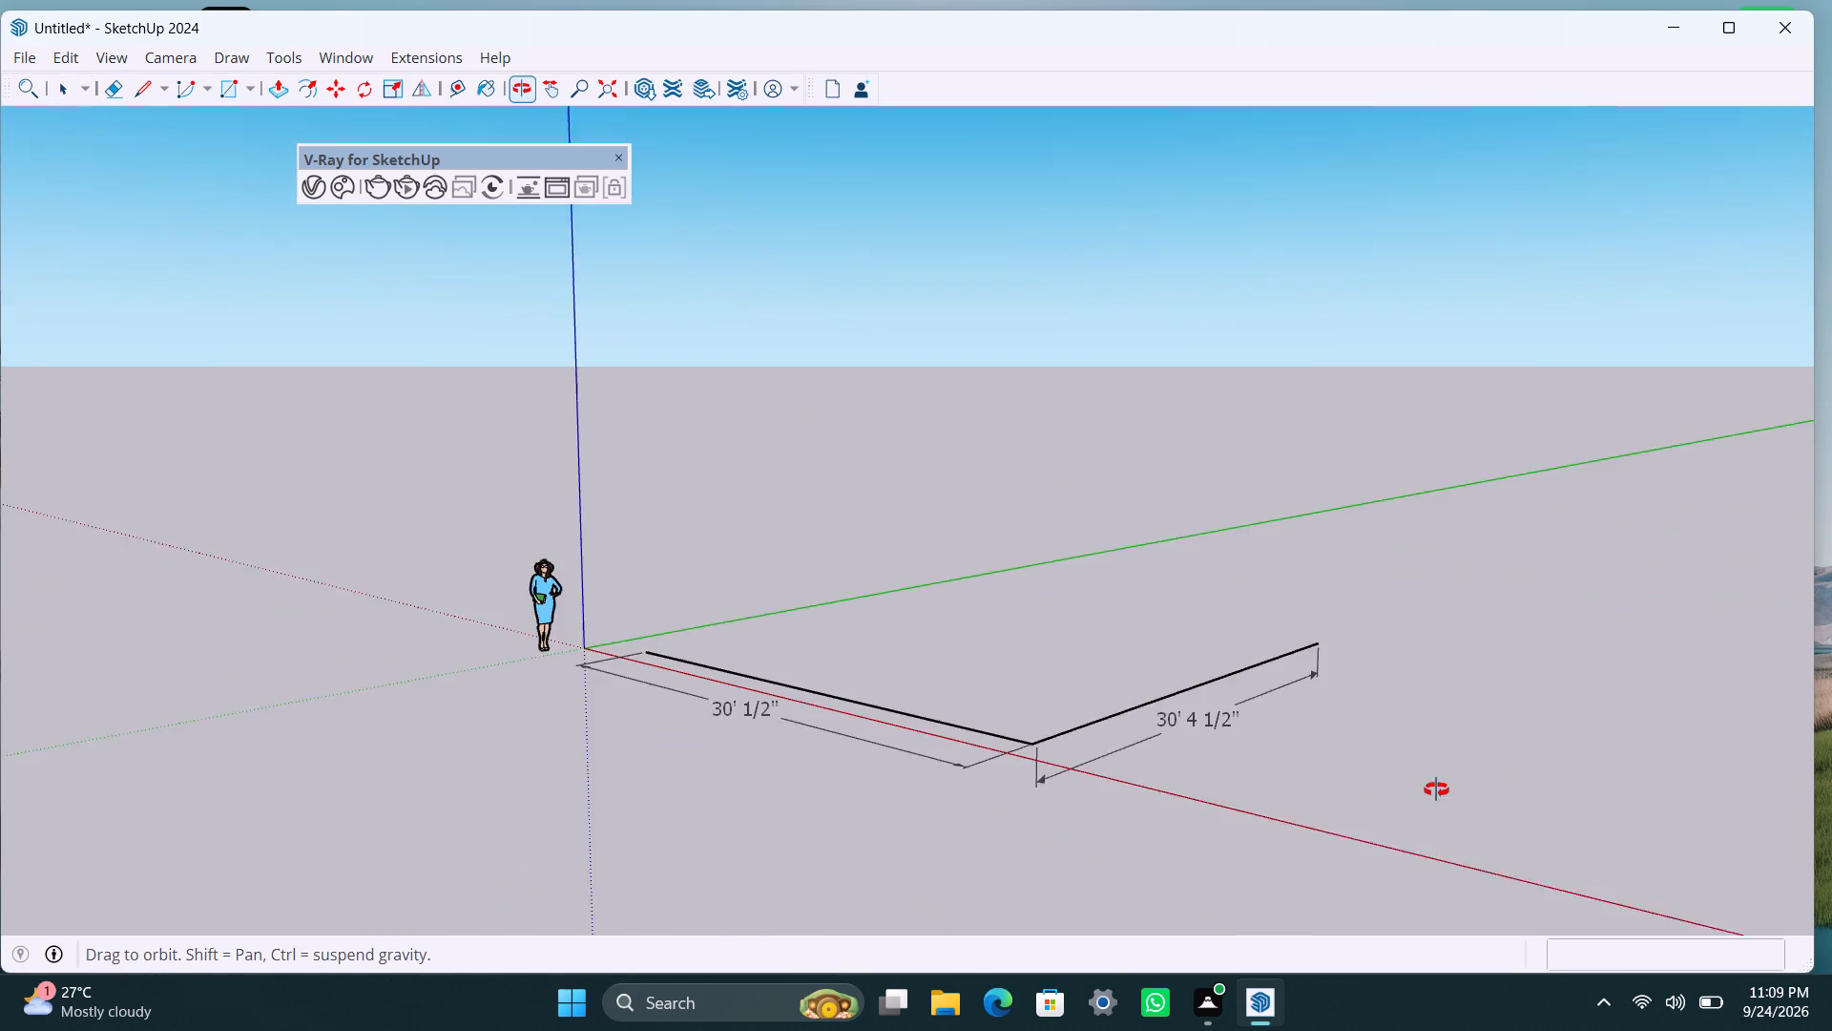
middle_drag(1436, 789, 1484, 788)
scroll(843, 684, down, 5)
middle_drag(749, 741, 1087, 813)
scroll(1092, 695, down, 3)
middle_drag(1064, 695, 1064, 698)
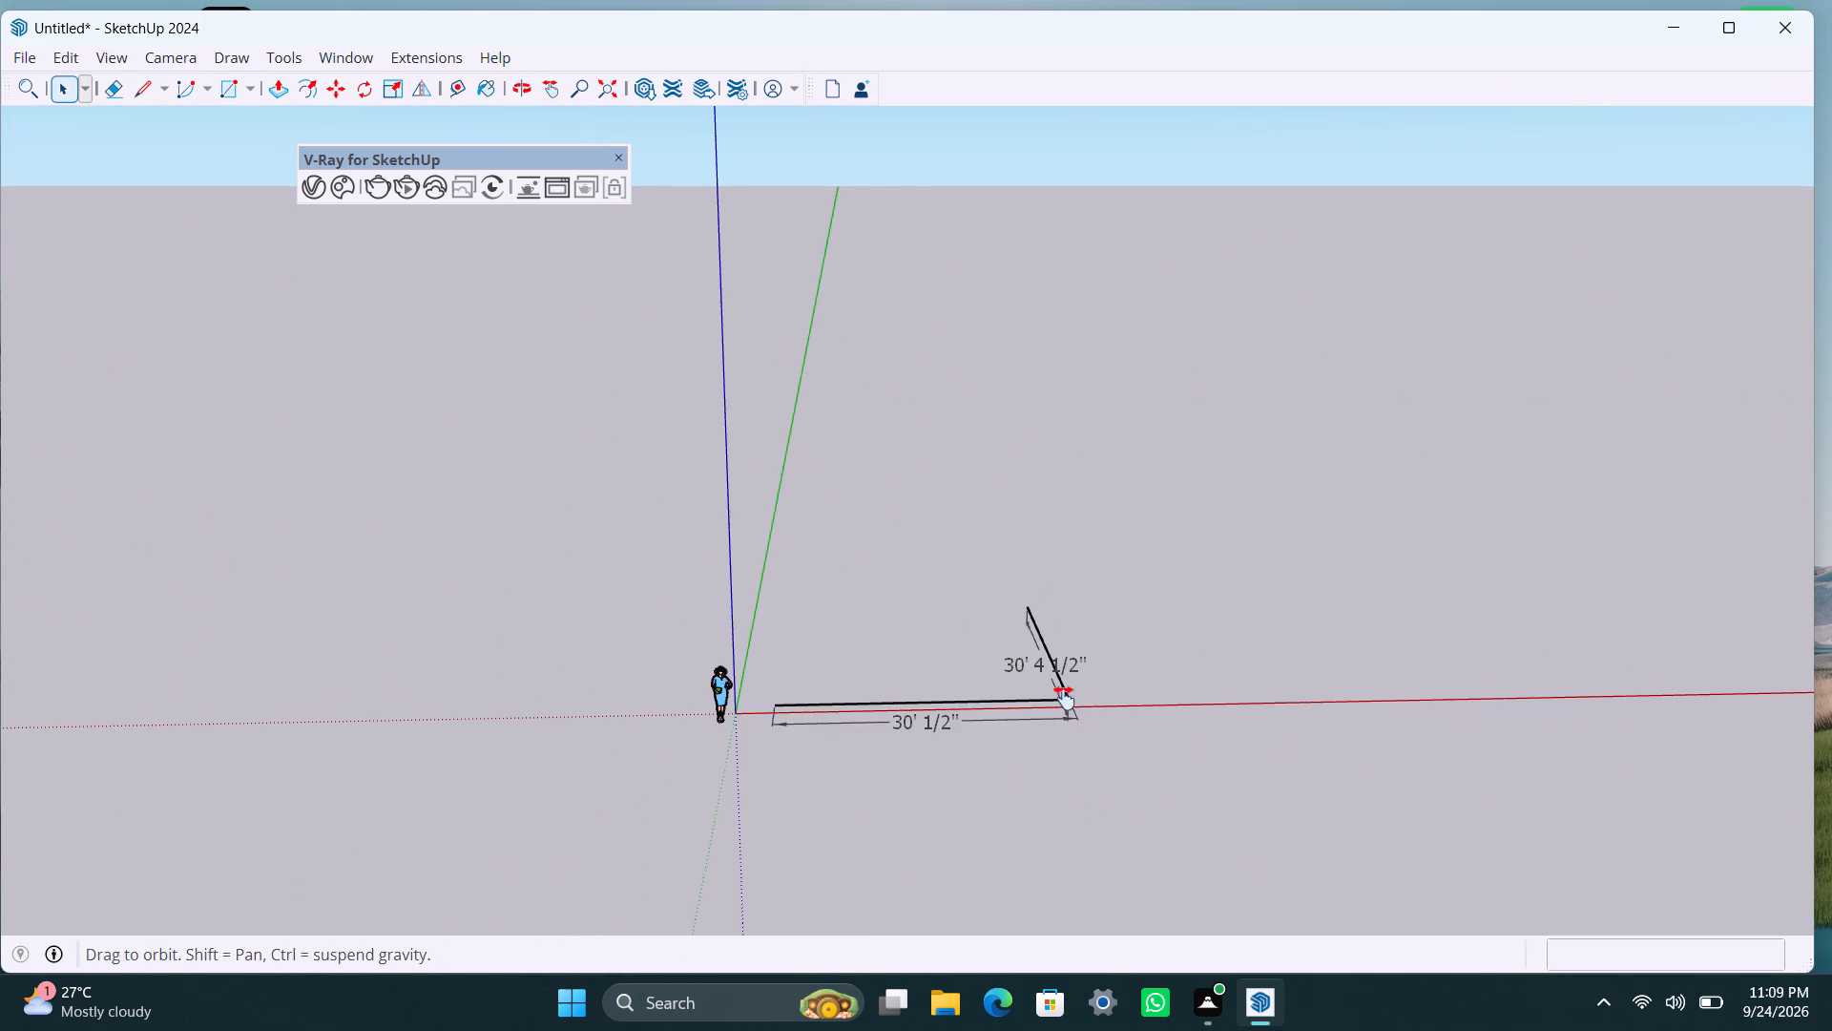
middle_drag(1064, 698, 721, 710)
scroll(943, 694, up, 2)
middle_drag(966, 665, 934, 750)
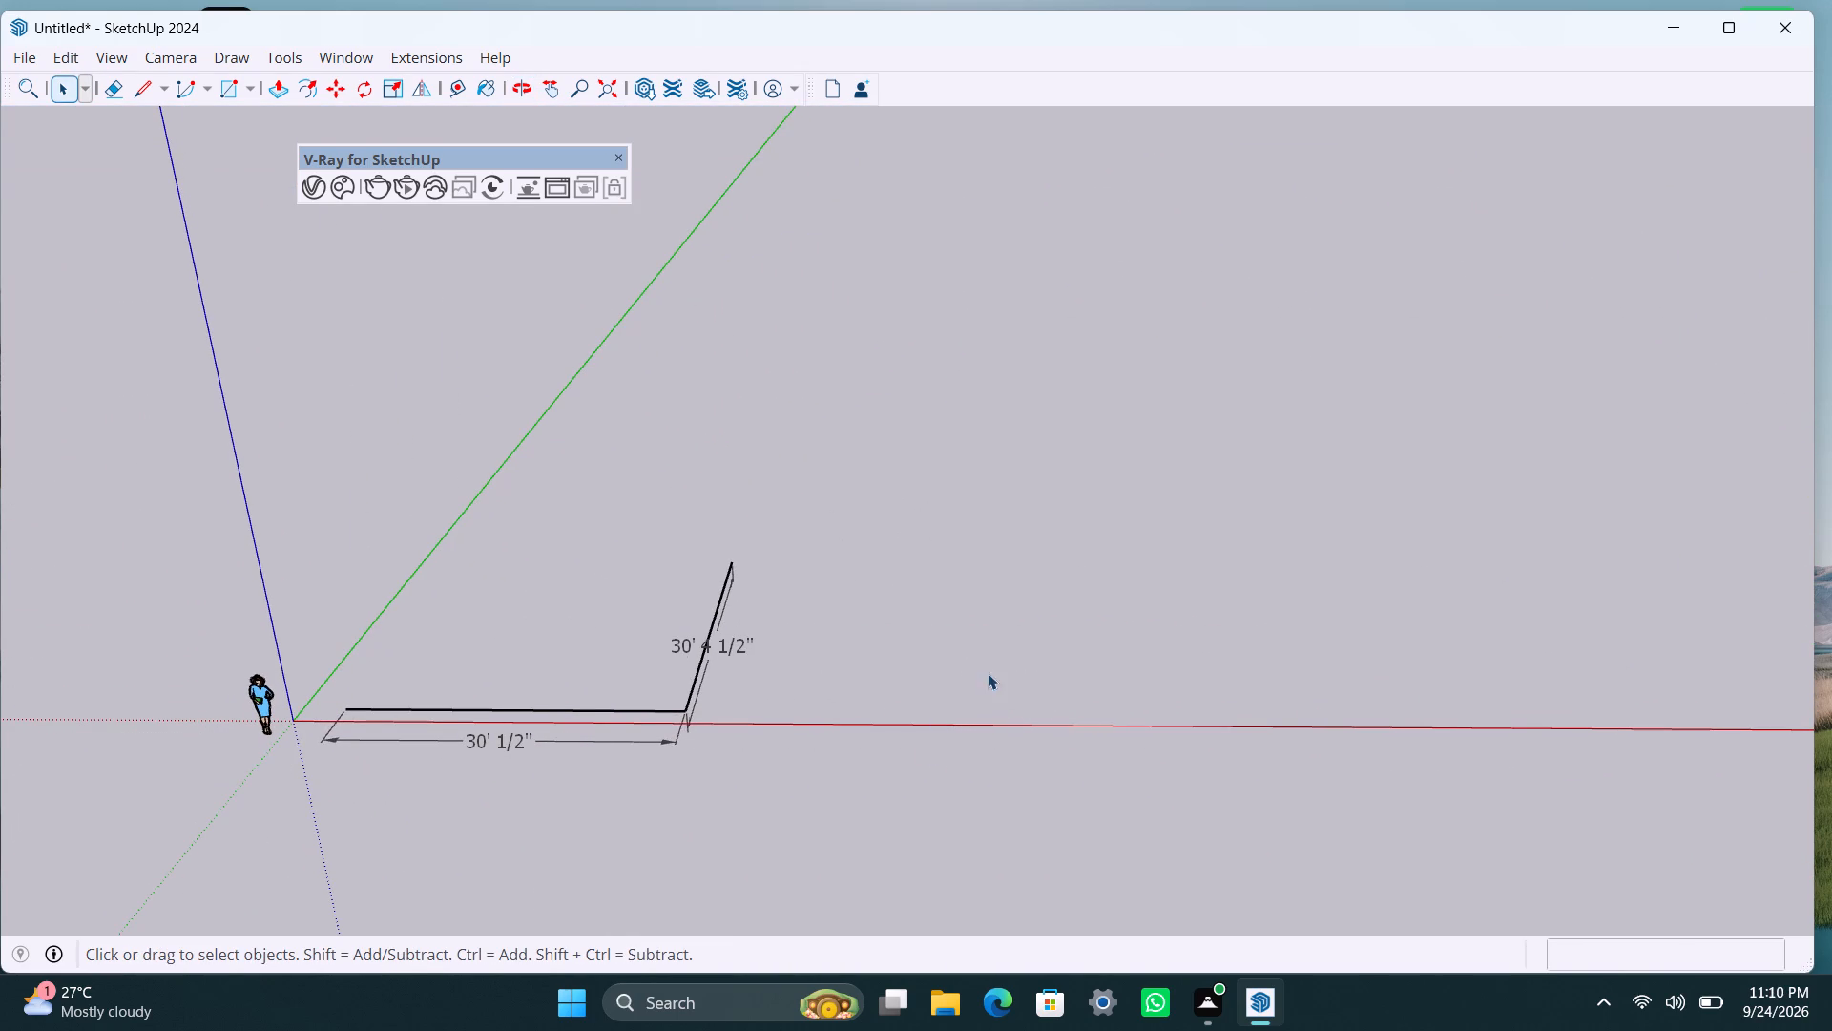
key(l)
click(939, 624)
text(30)
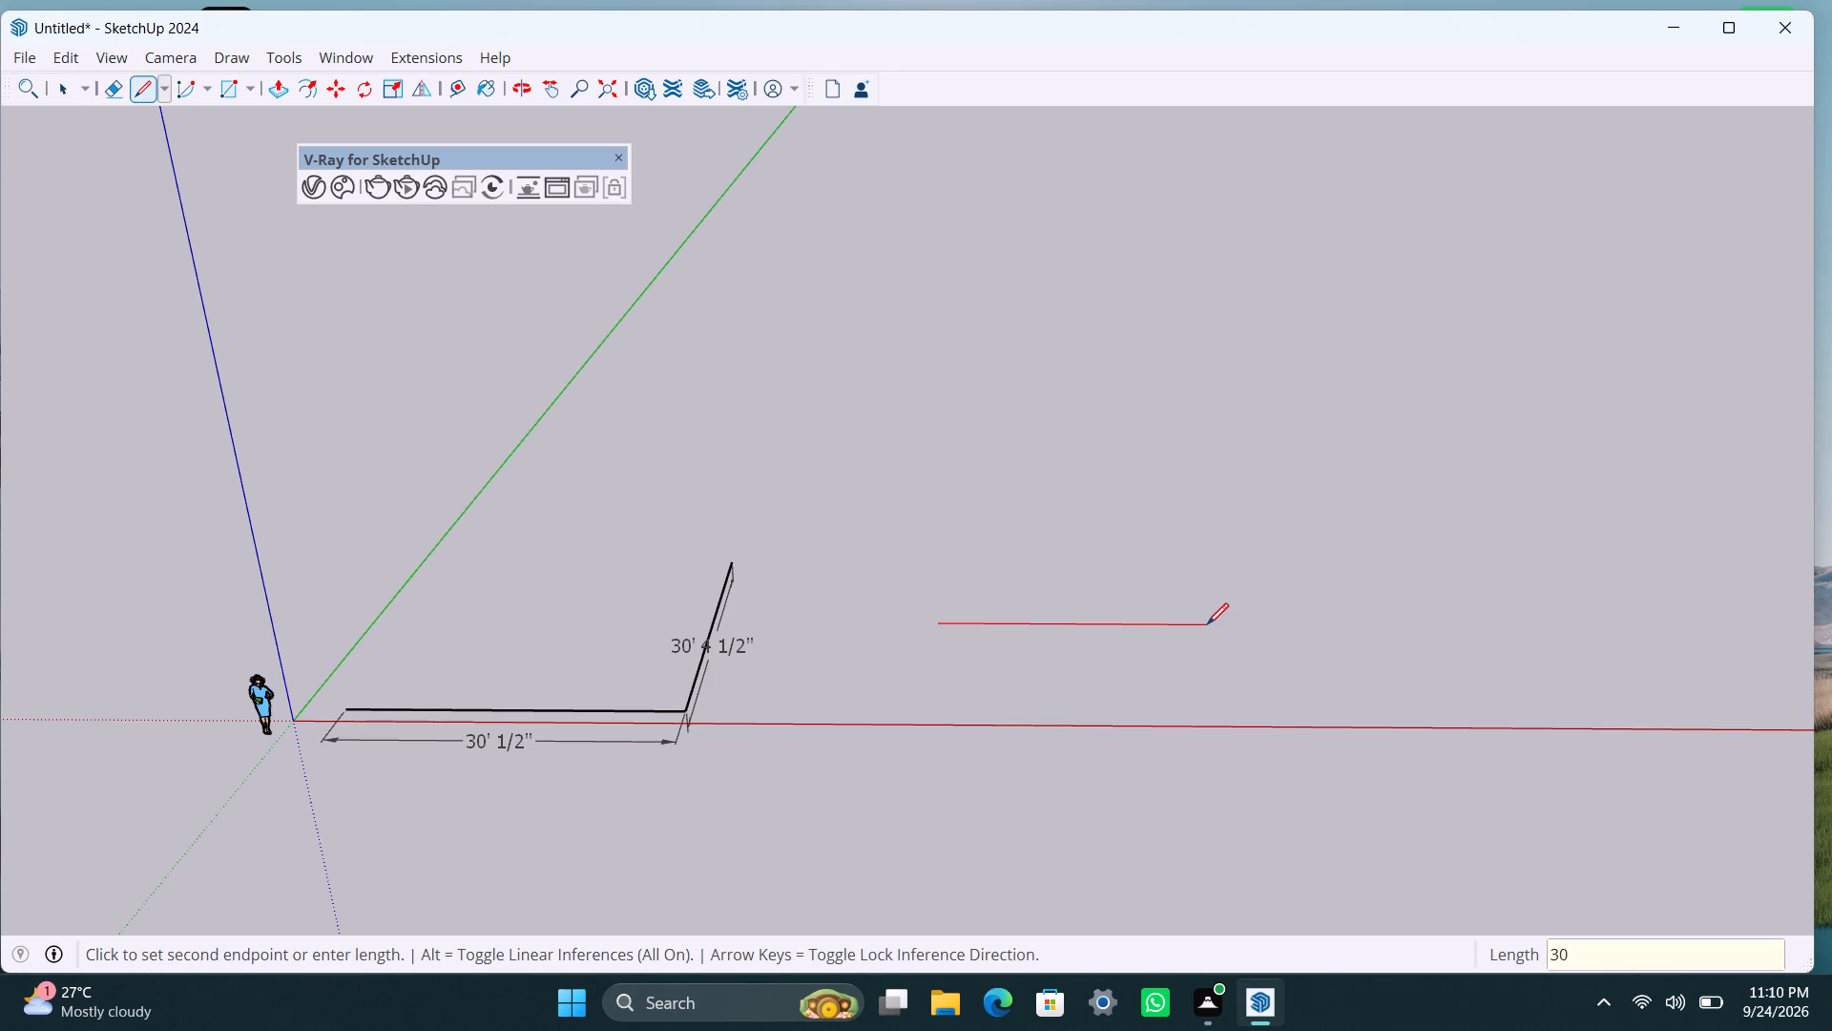
key(apostrophe)
text(0.5")
key(Return)
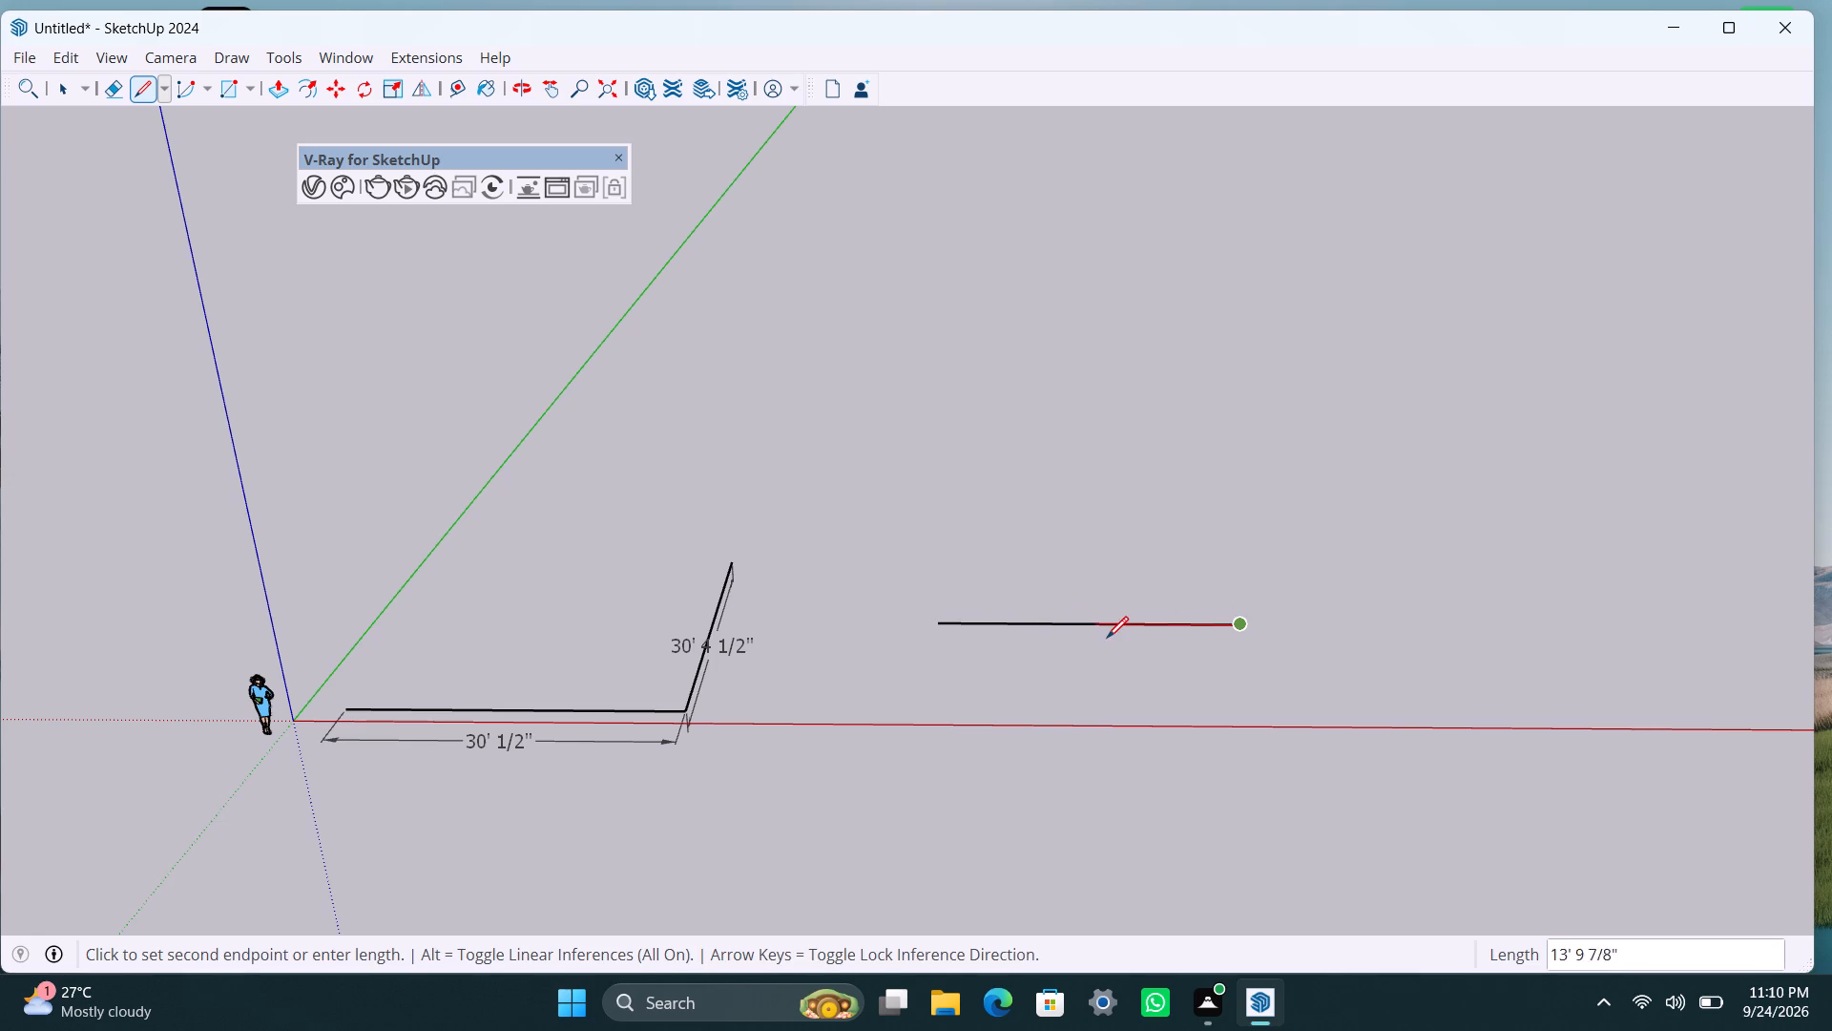
Close the outline with a 30'4.5" edge along green, a 30'0.5" edge back along red and a 30'4.5" closing edge.
key(Left)
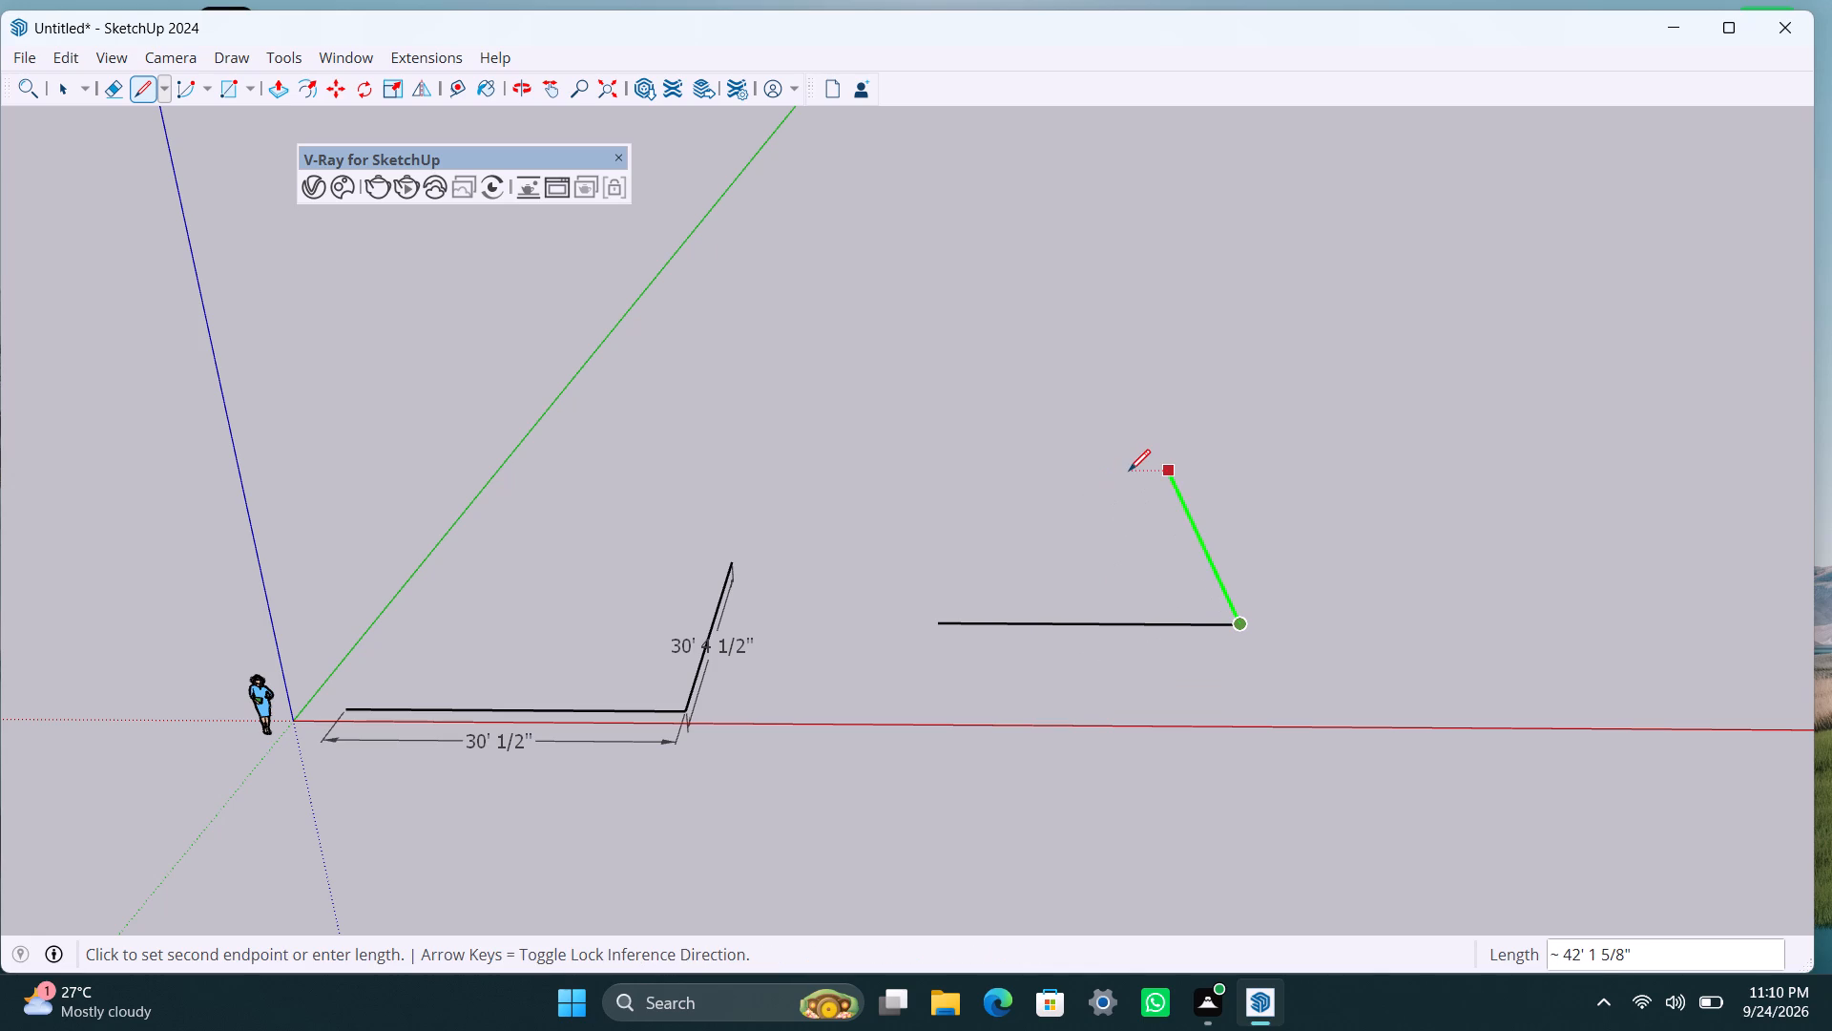
key(3)
key(0)
key(apostrophe)
text(4.5")
key(Return)
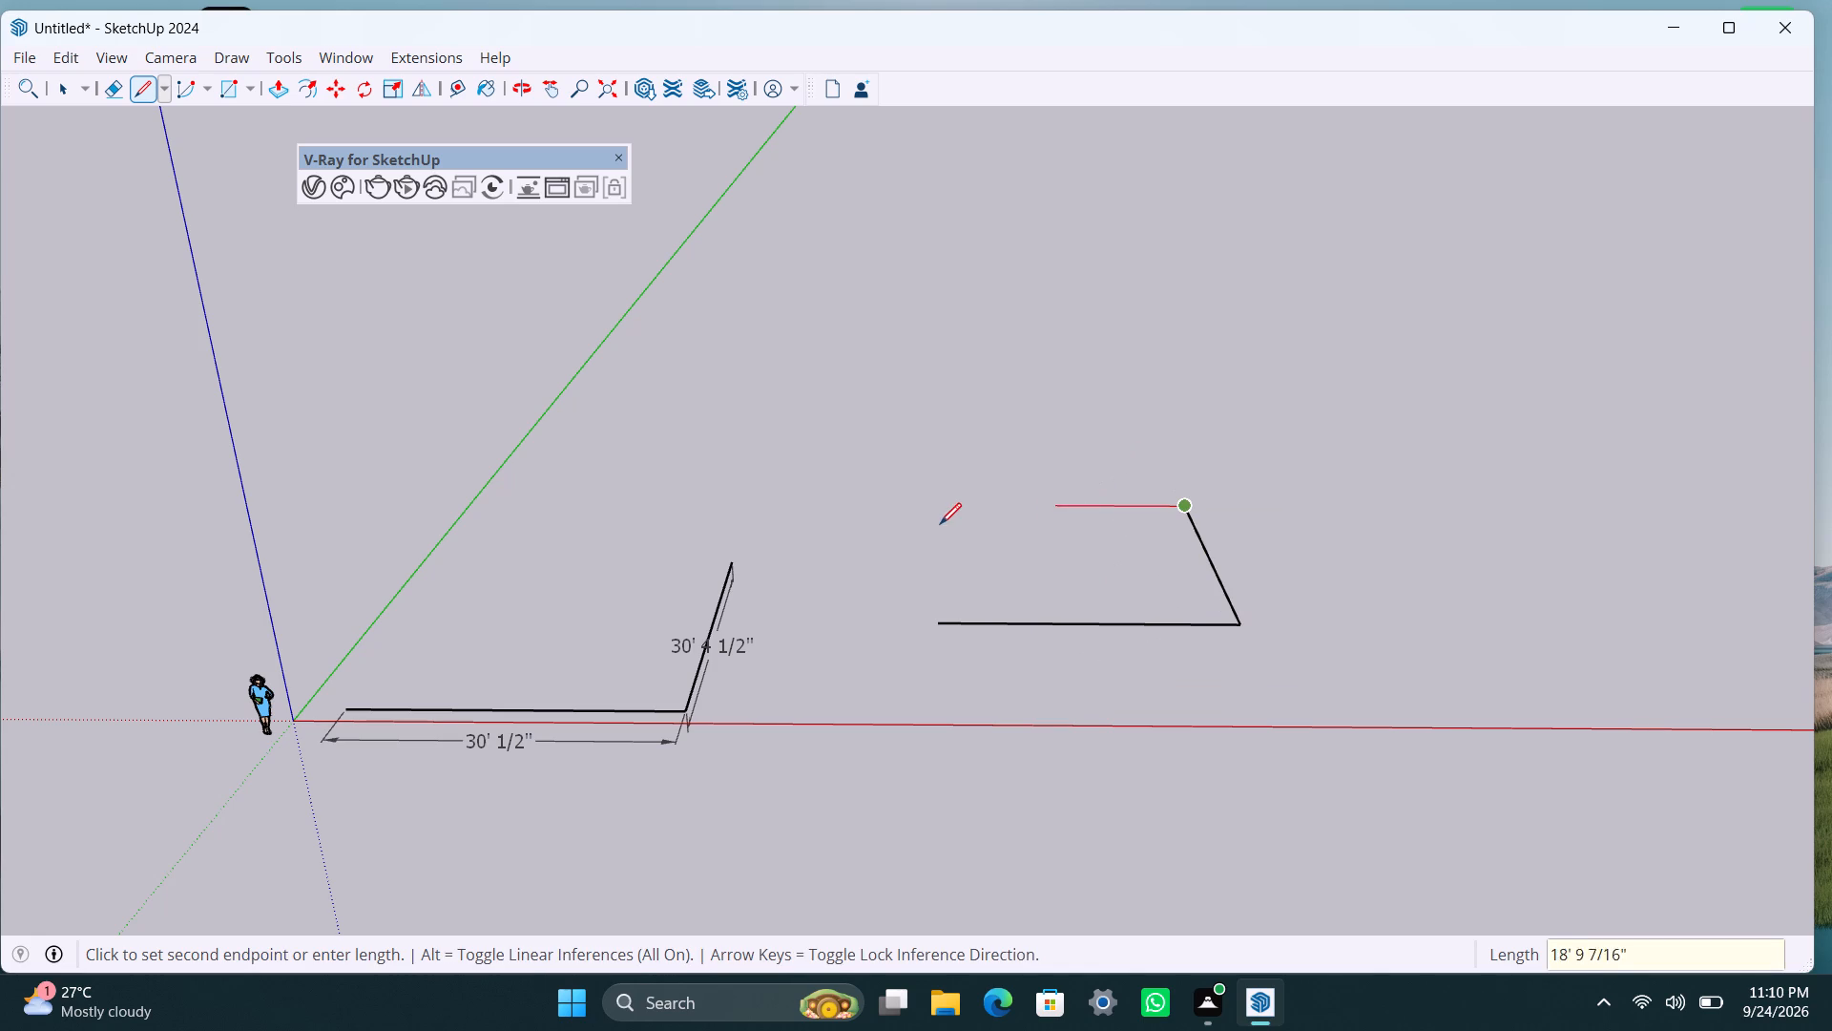
text(30')
text(0.5")
key(Return)
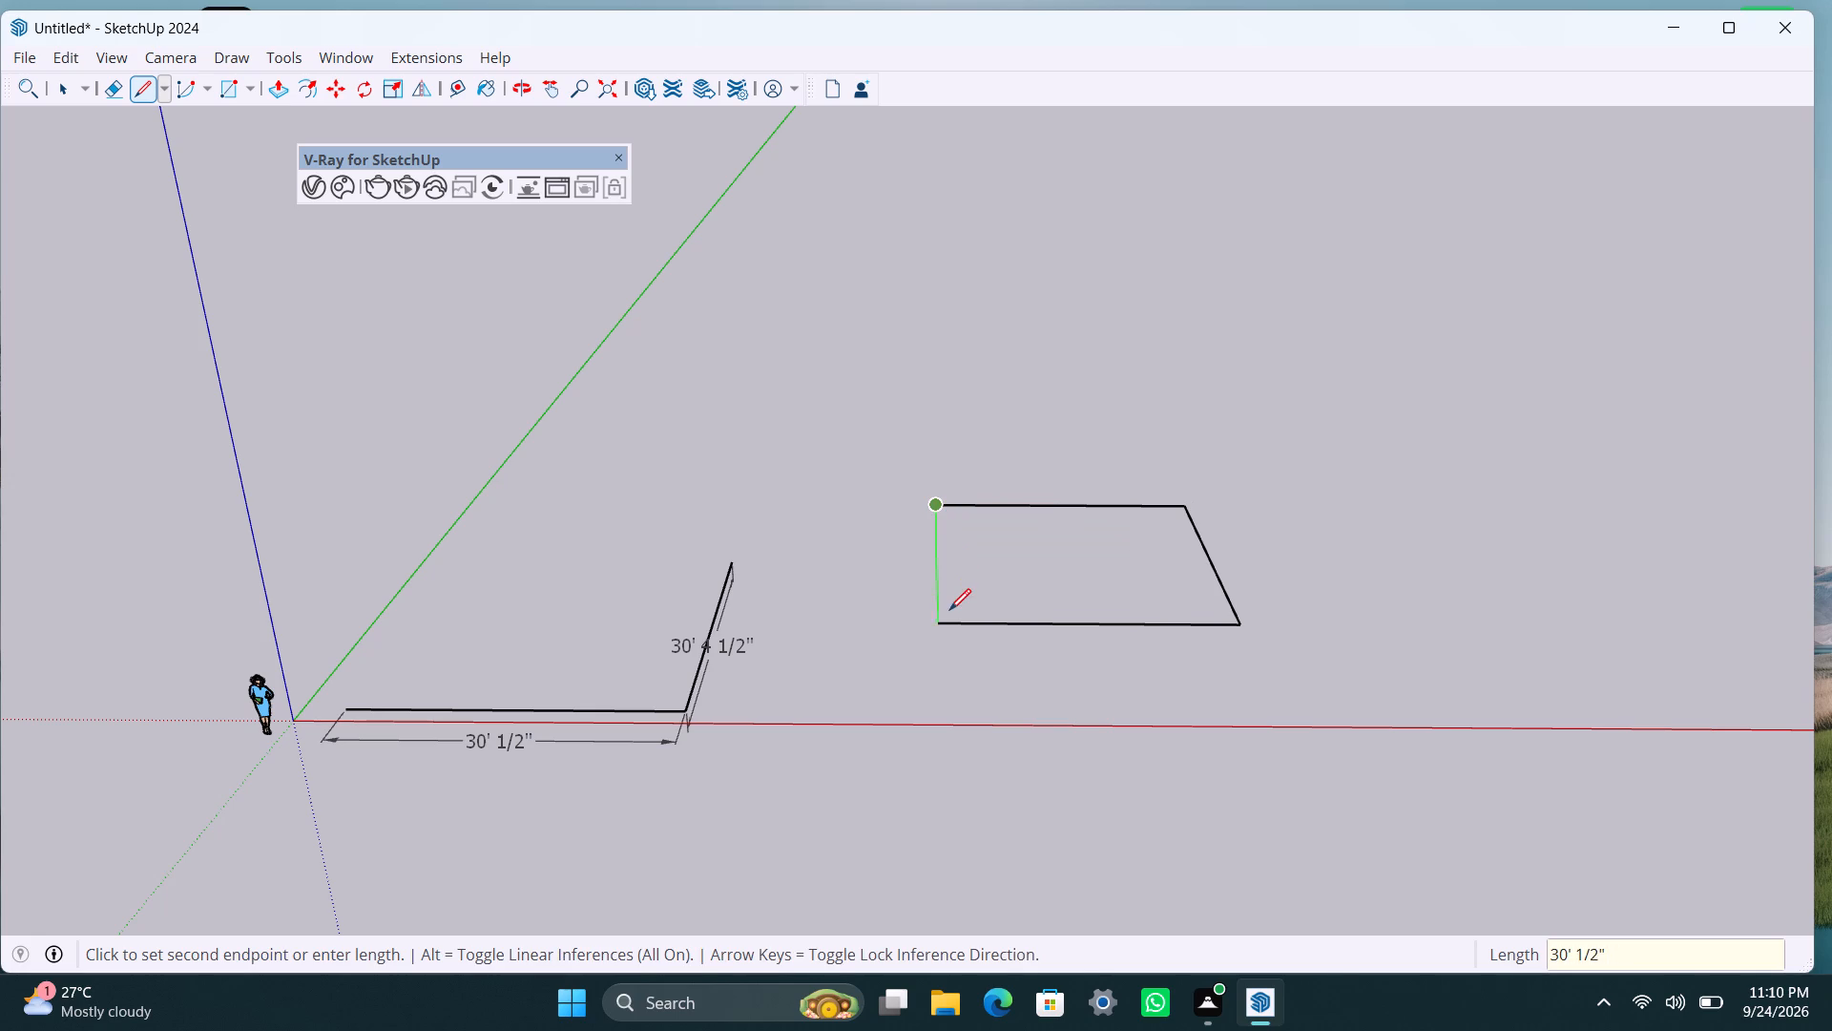
text(30'4.5")
key(Return)
key(space)
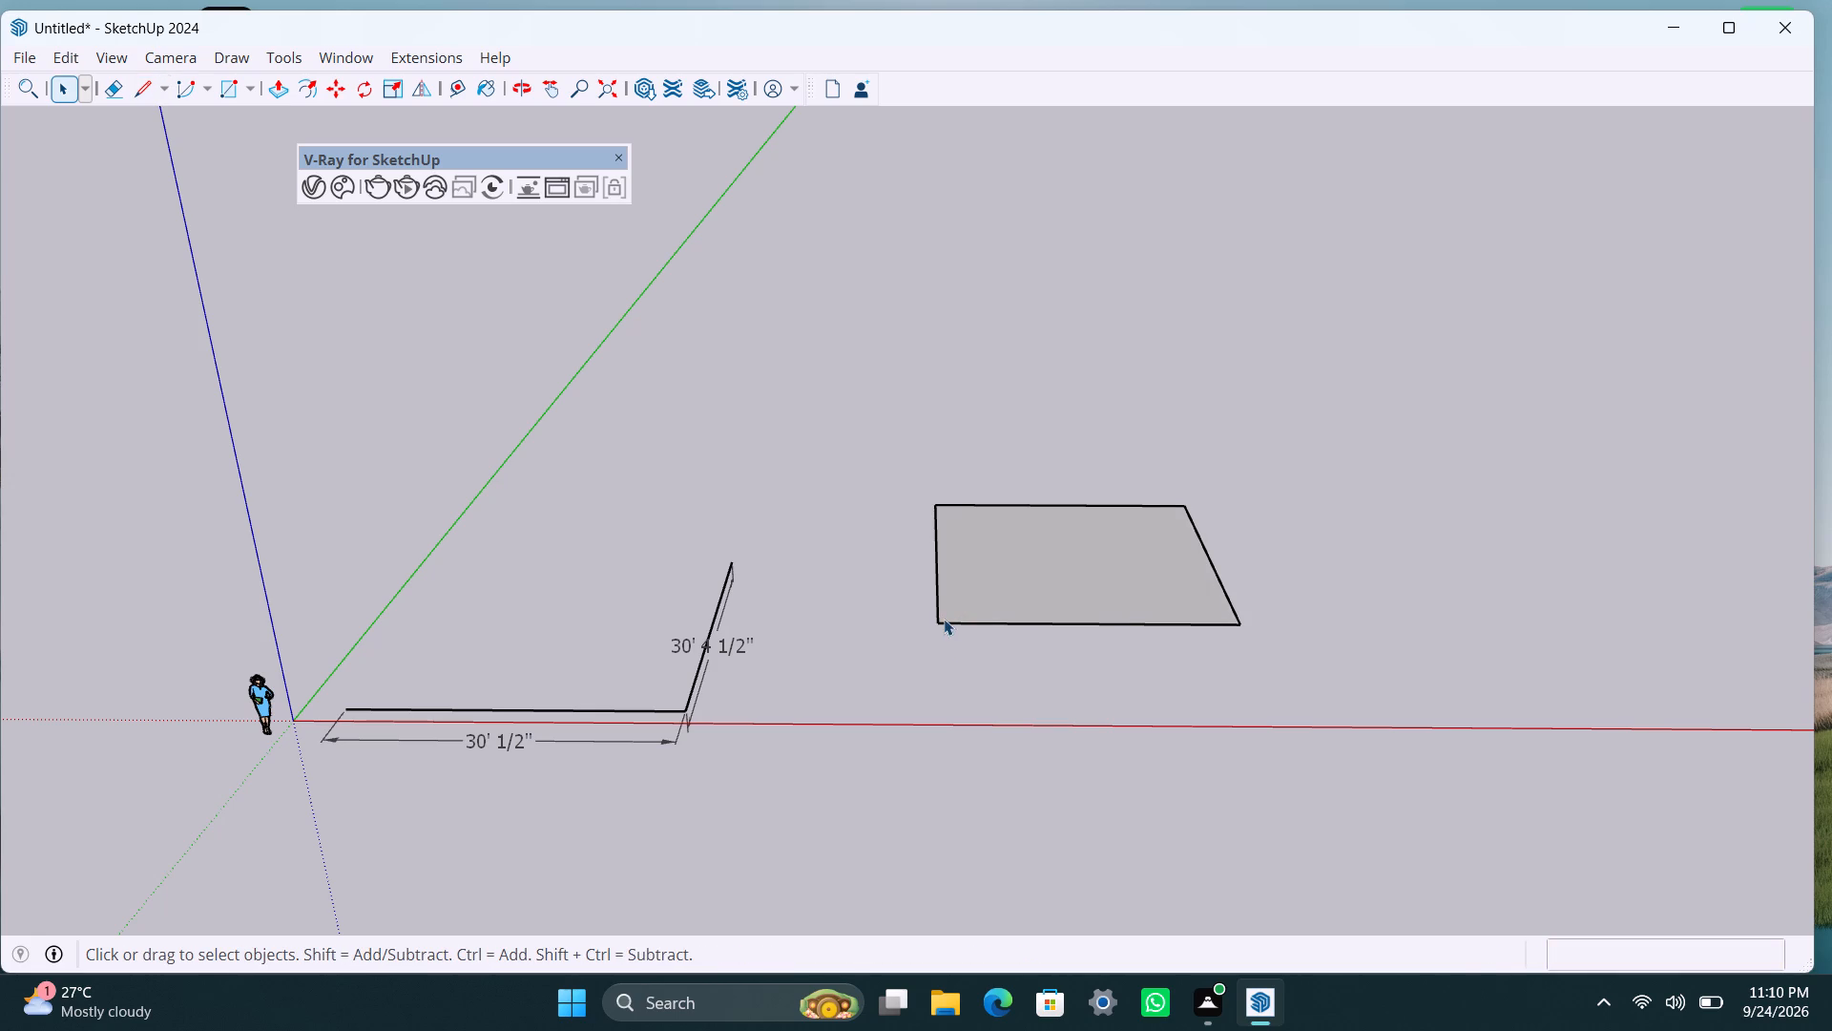
Make a group from the new rectangular face and its edges.
double_click(972, 604)
right_click(972, 604)
click(1091, 287)
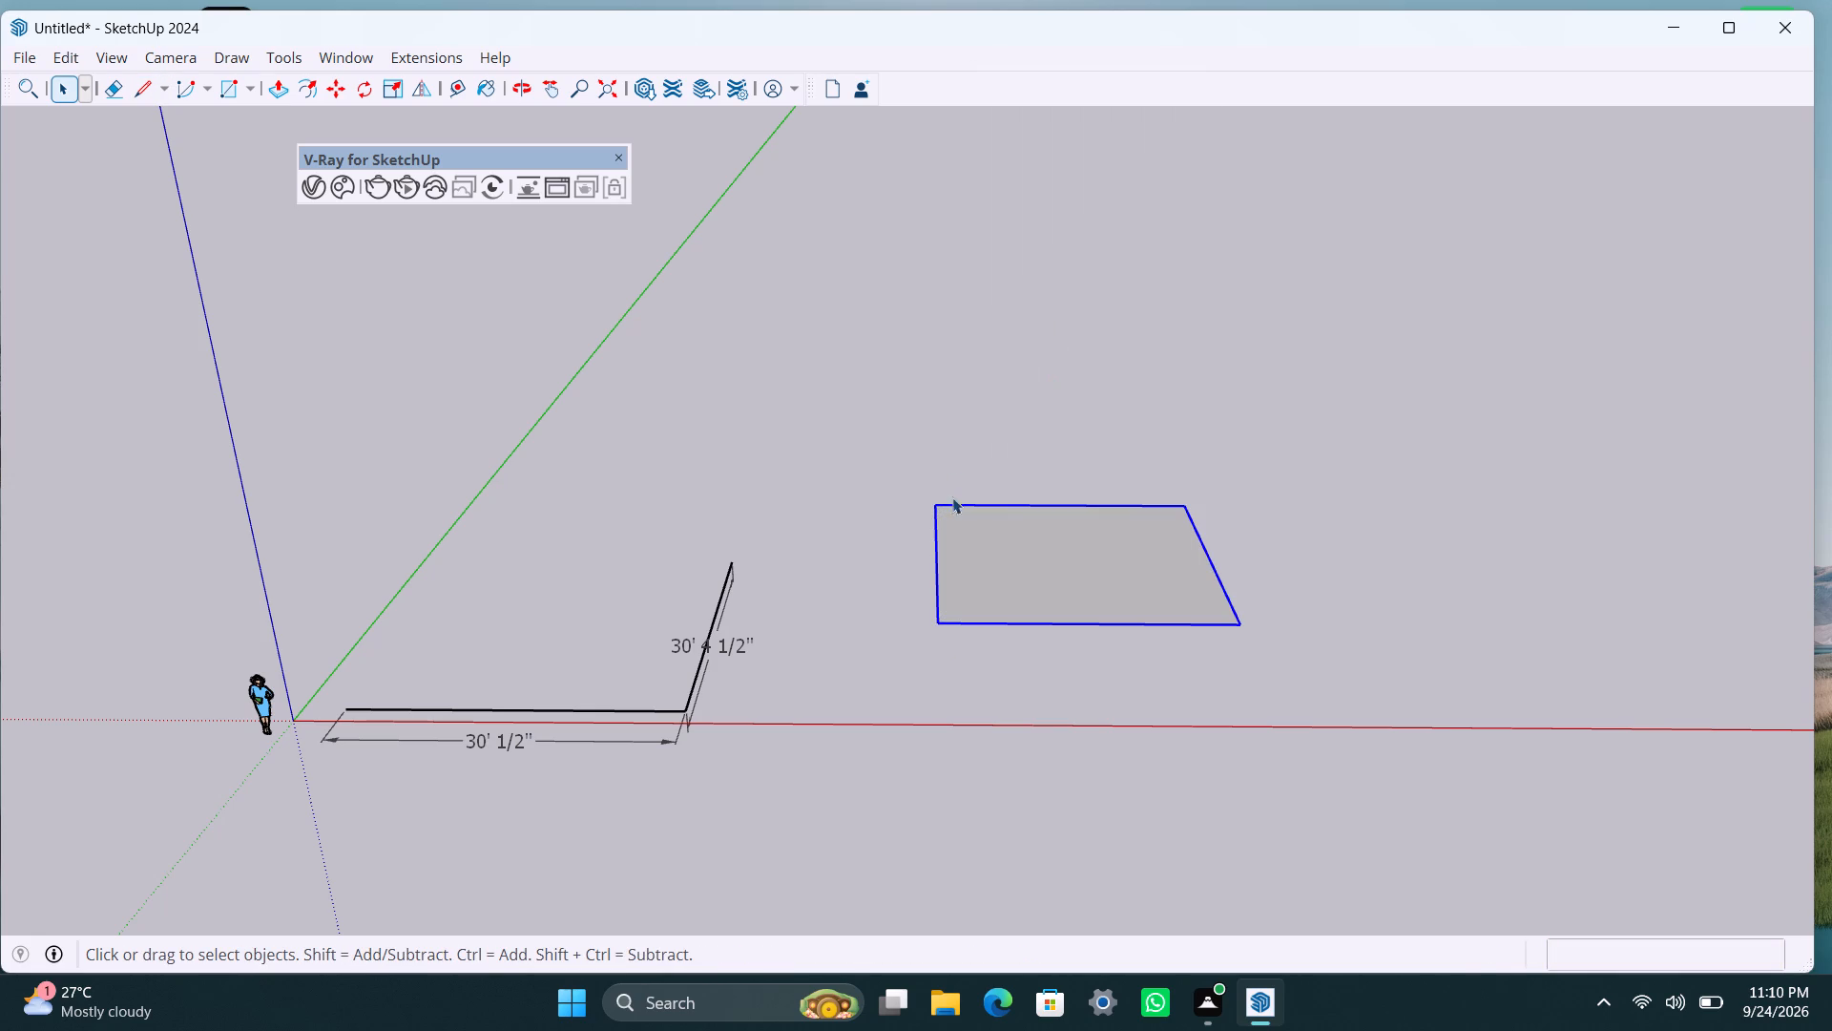
Inside the group, offset the rectangle's outline 4.5" inward to form the outer wall thickness.
triple_click(974, 534)
scroll(962, 566, up, 3)
middle_drag(980, 603, 959, 705)
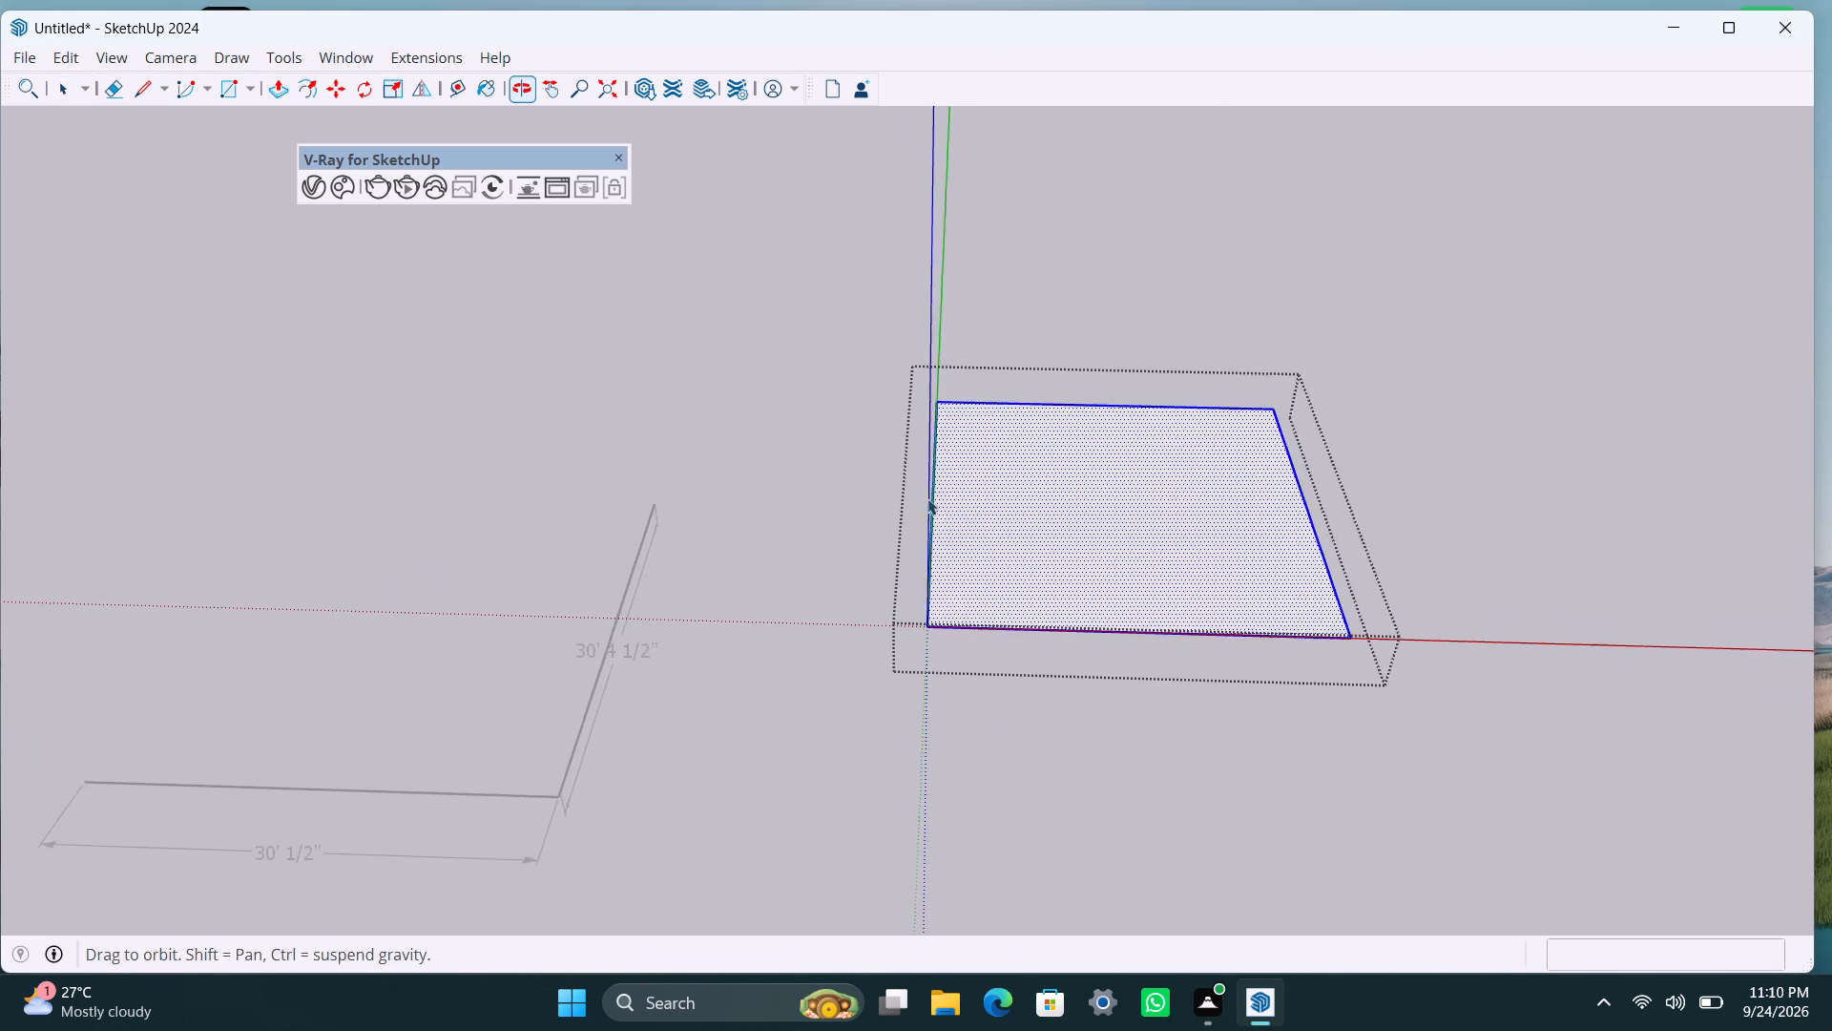
scroll(940, 456, up, 4)
key(f)
click(961, 485)
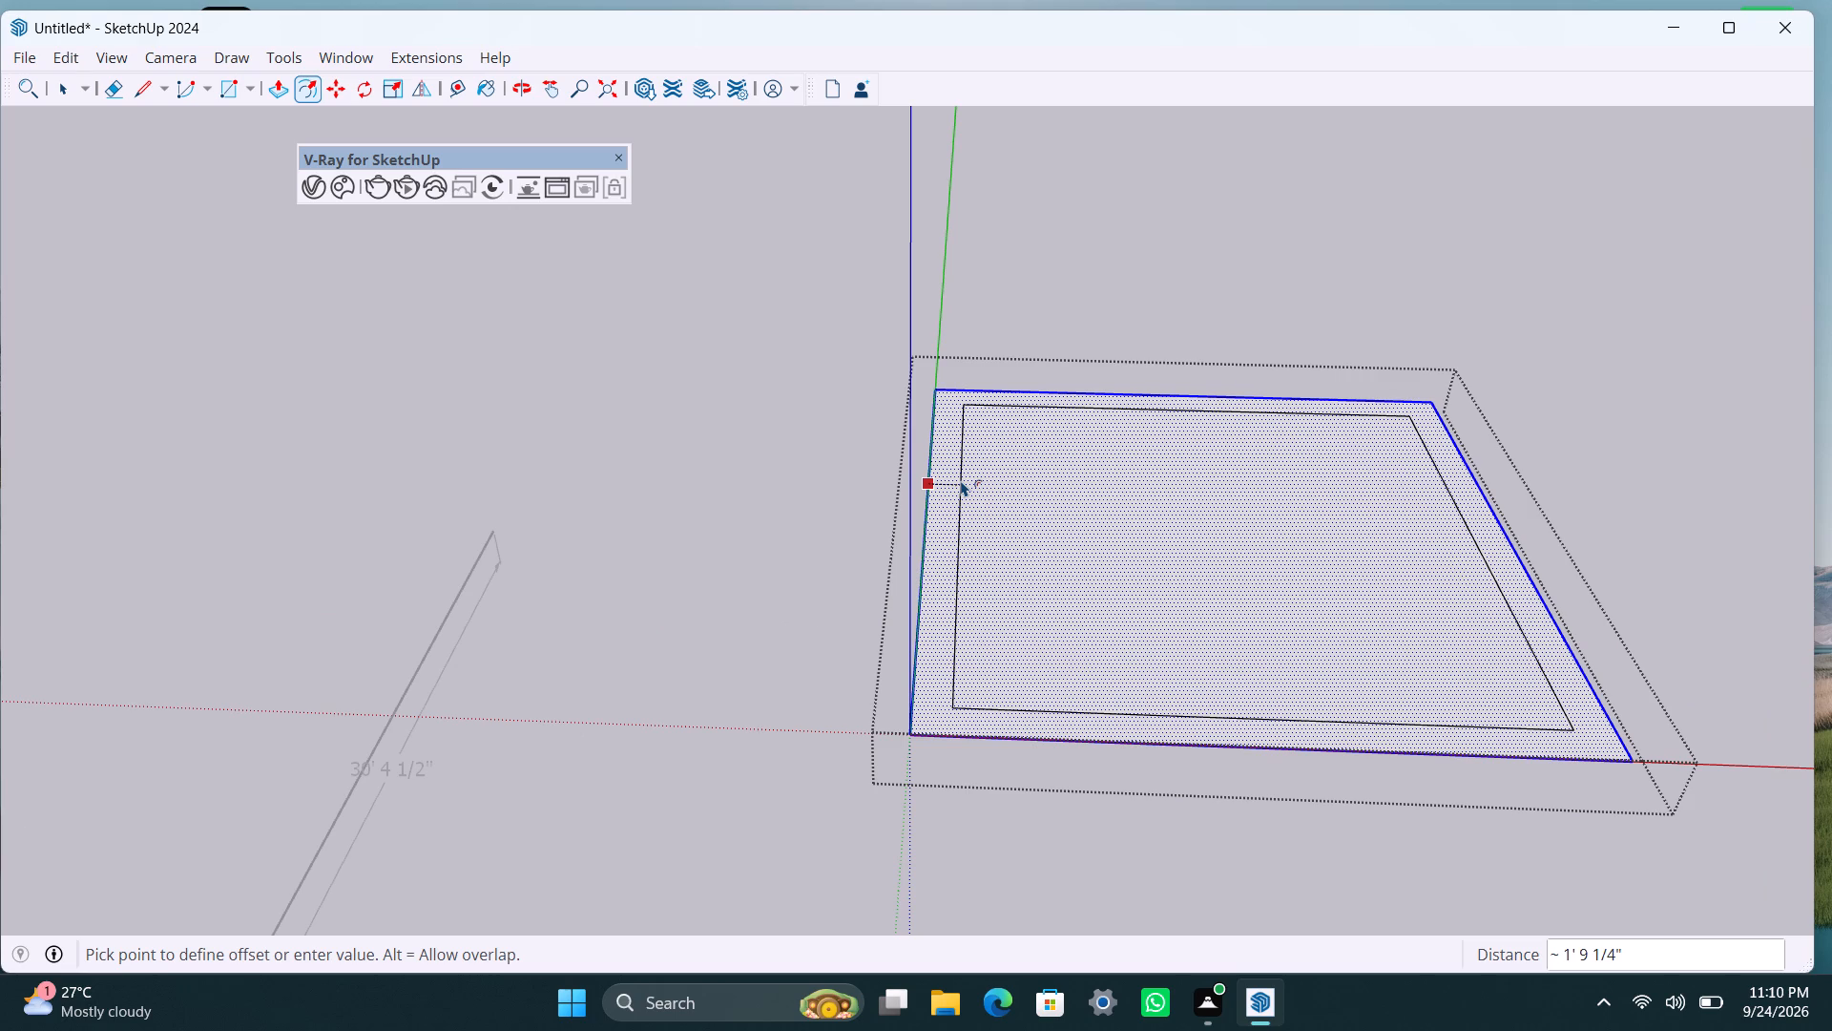
text(4.5)
key(shift+quotedbl)
key(Return)
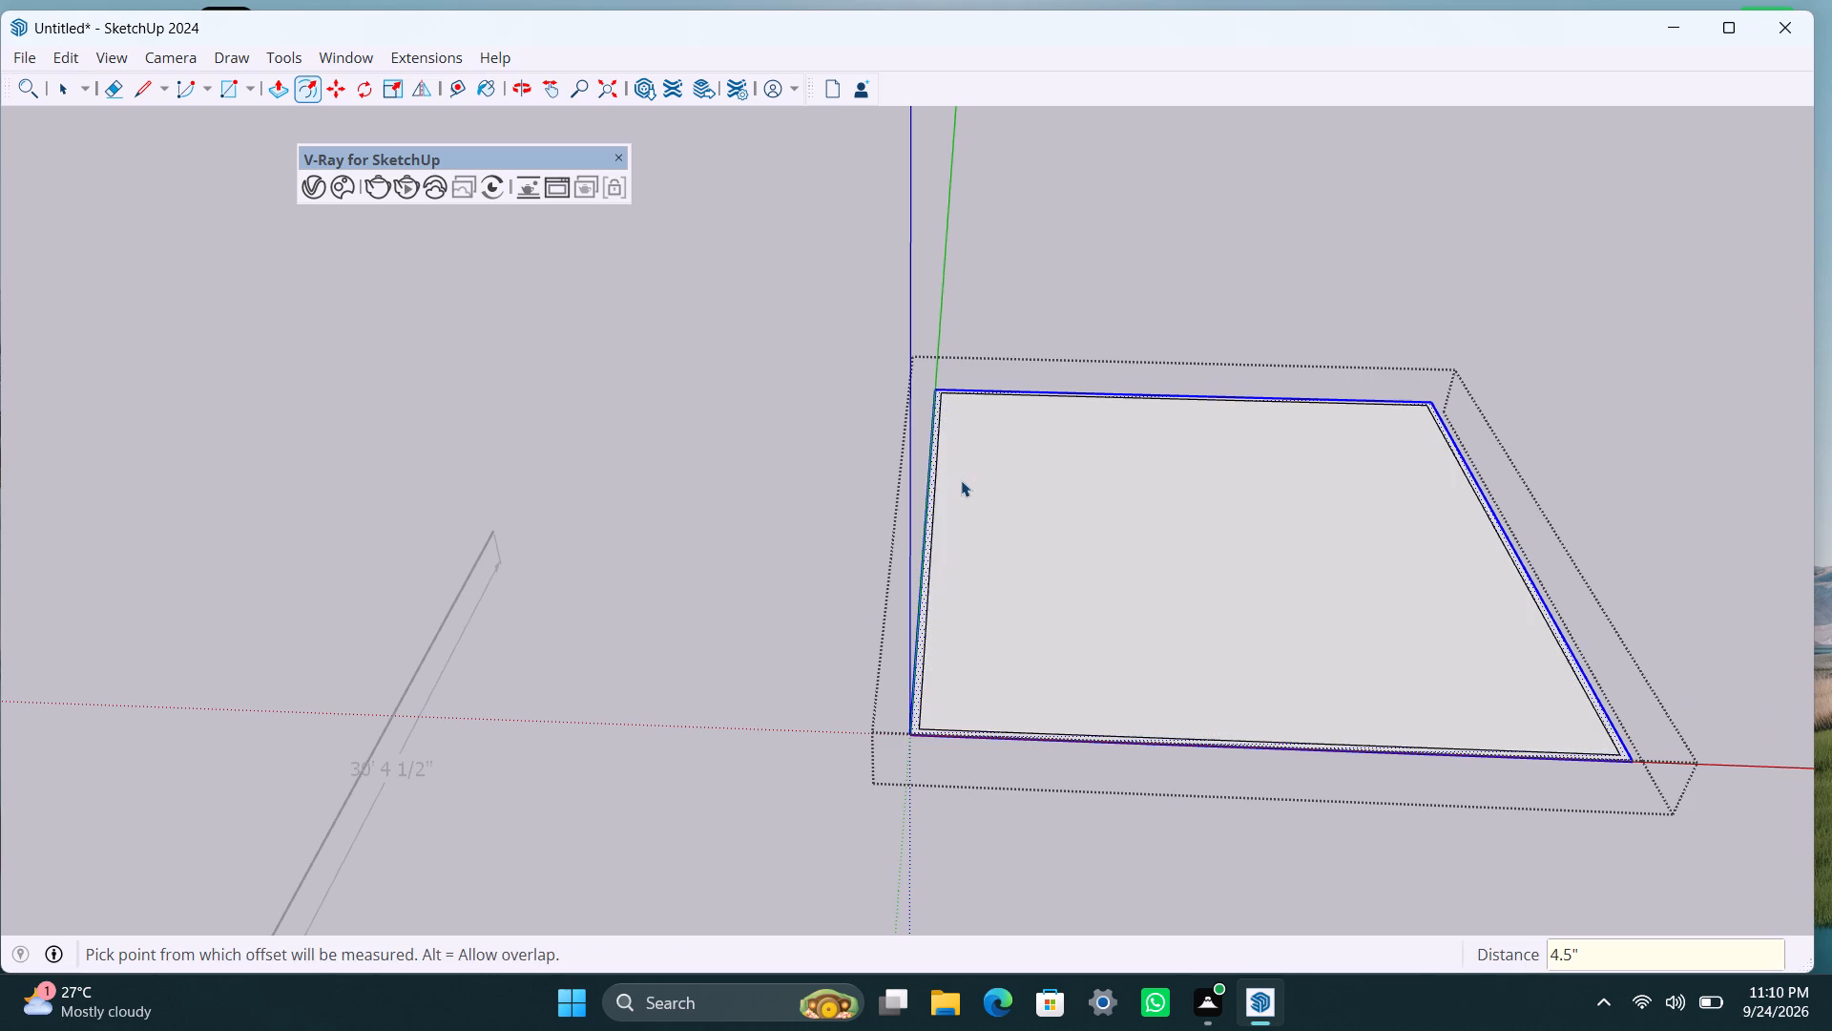
key(space)
Push/Pull the 4.5" border strip up 10' to raise the outer walls.
scroll(917, 655, up, 6)
key(p)
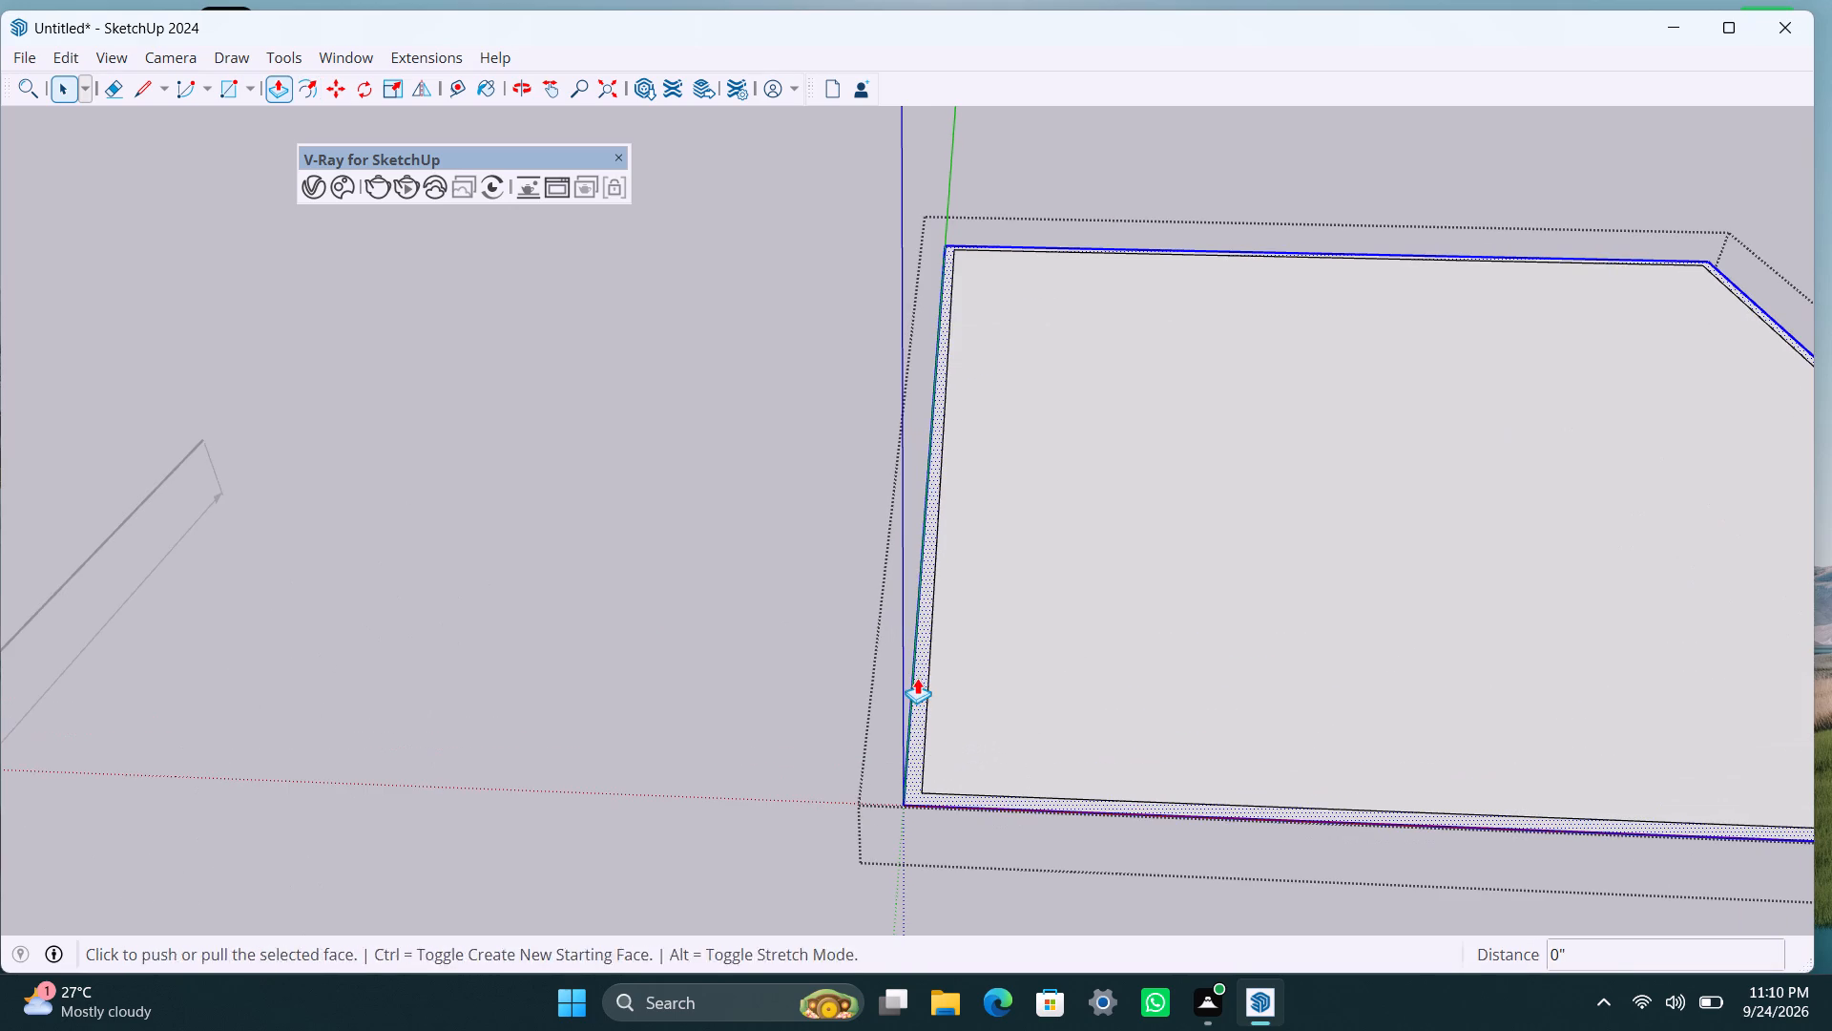
drag(917, 678, 923, 632)
text(10')
key(Return)
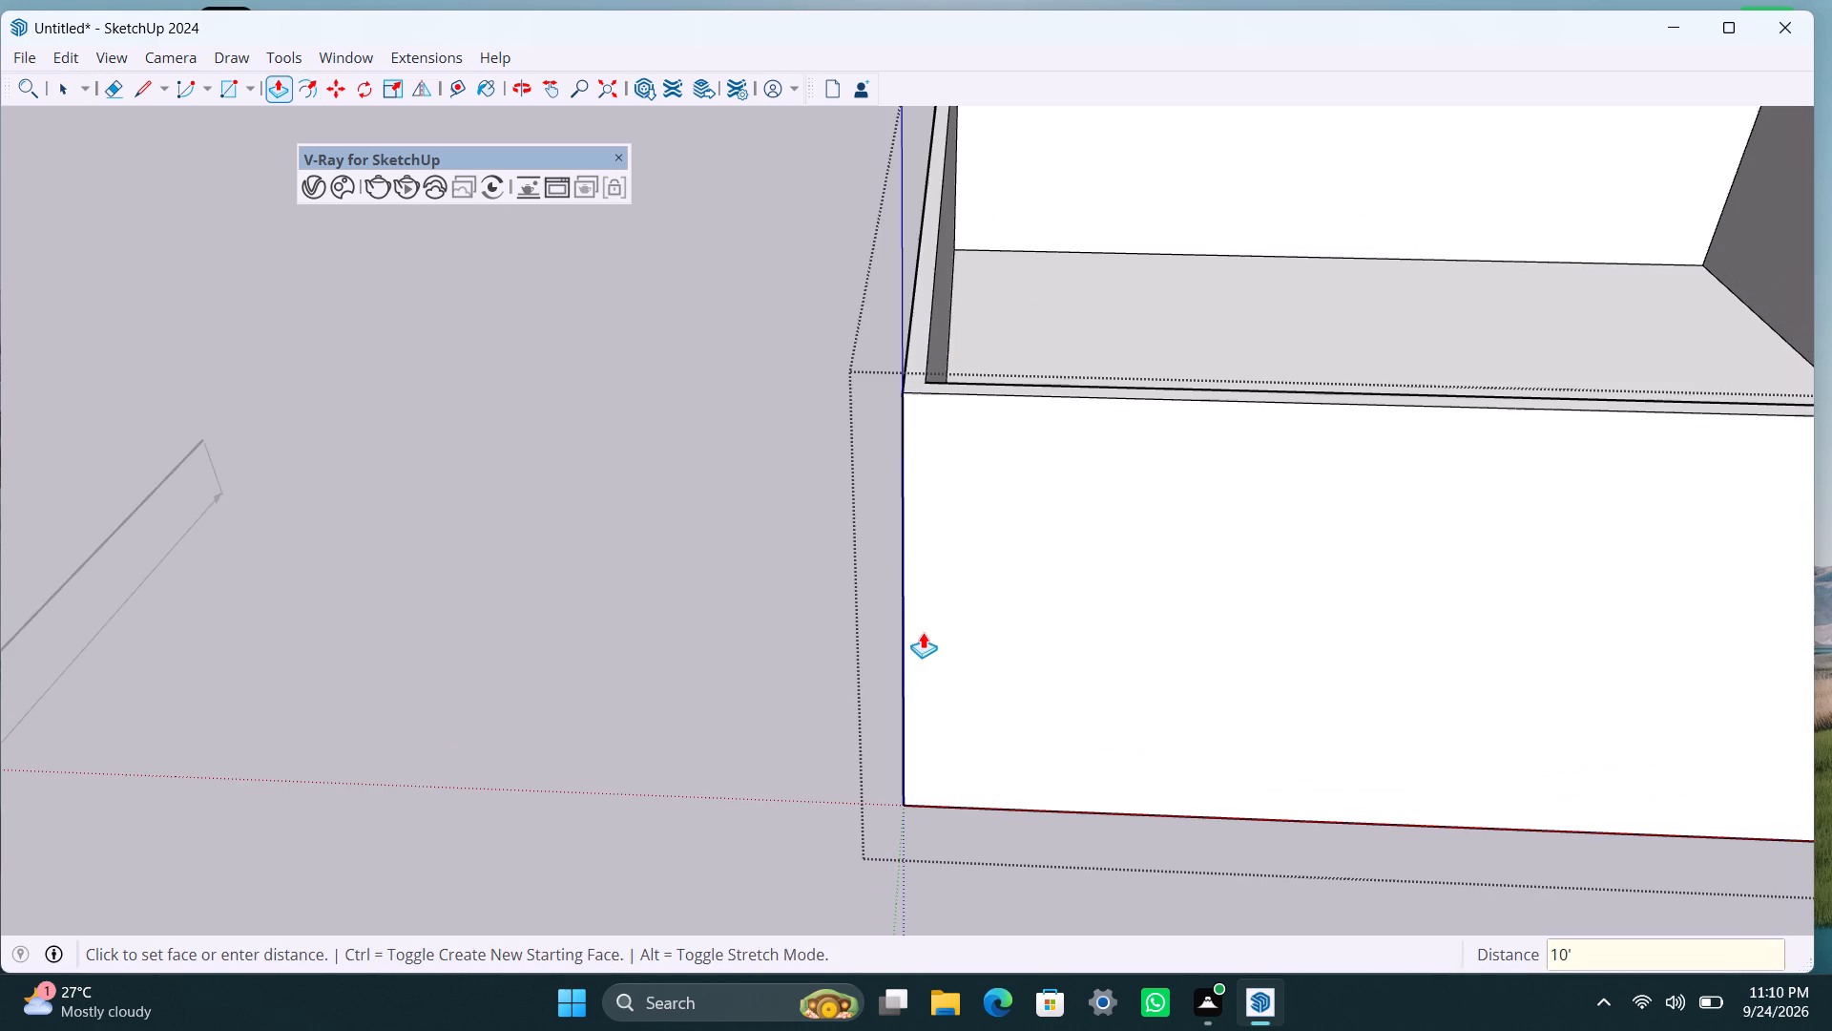
key(space)
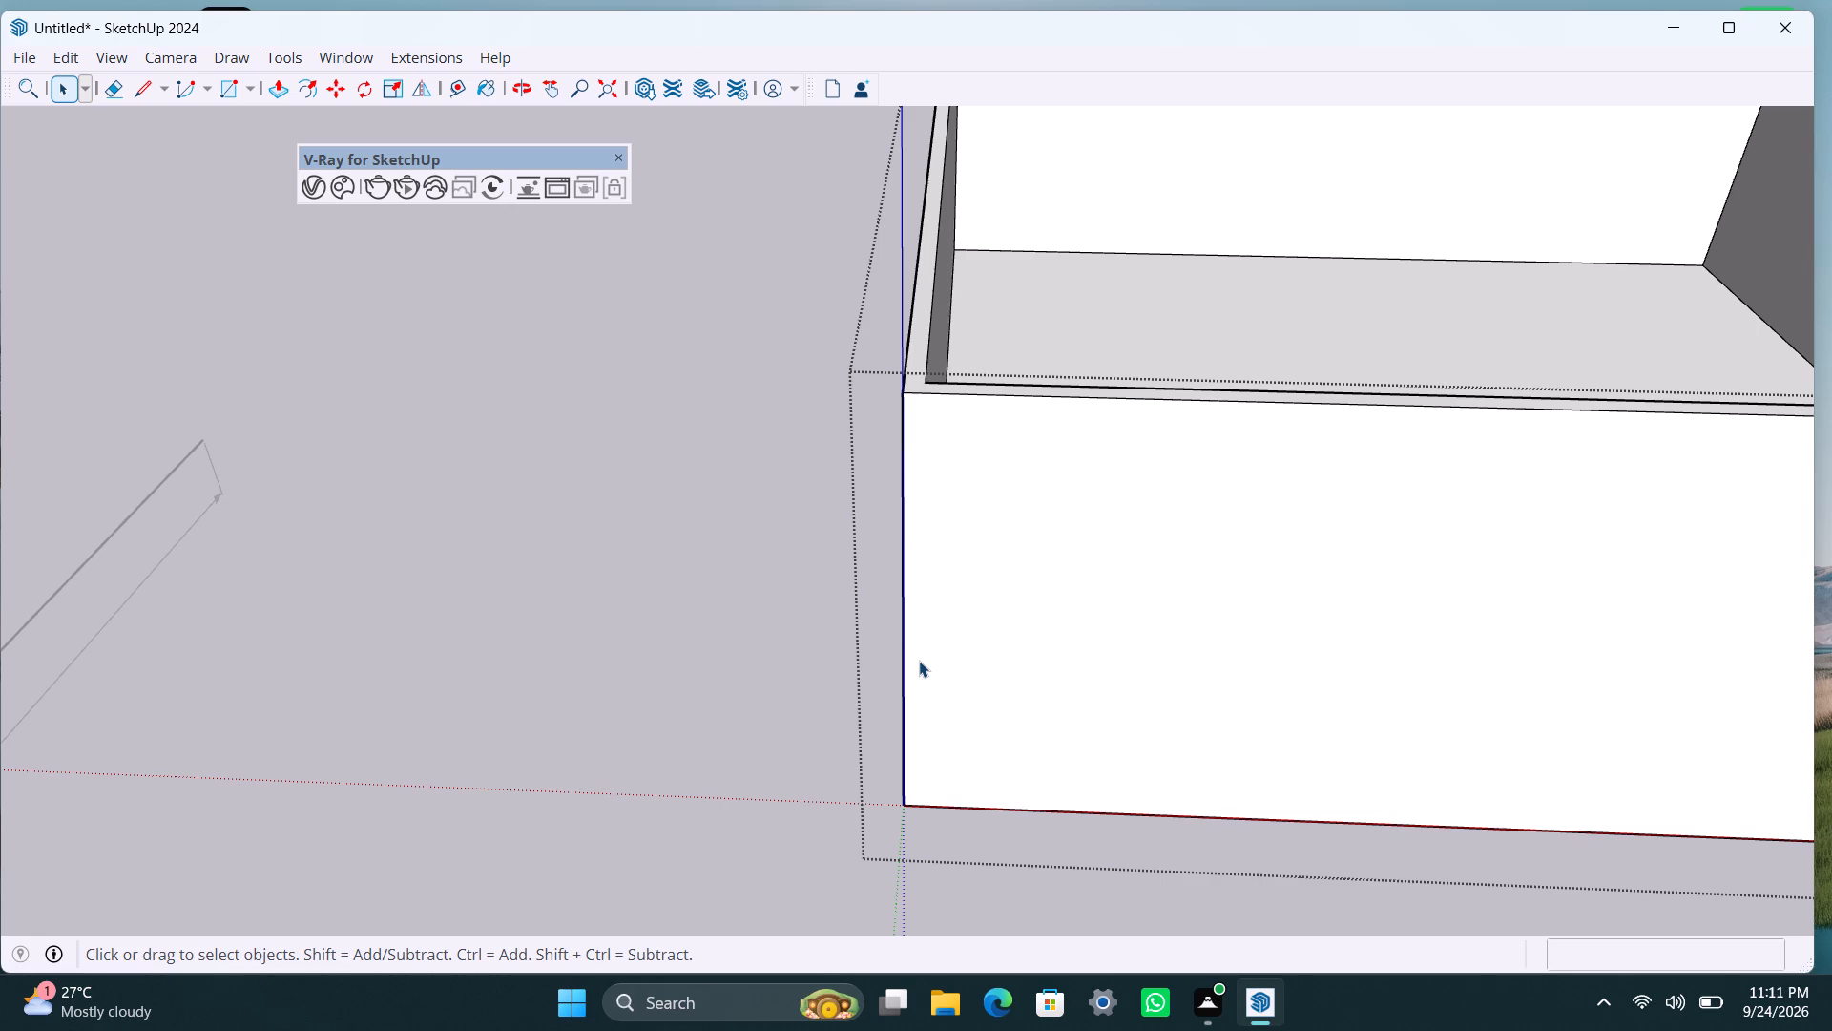
Copy the vertical inner edge at the far corner nearest the green axis 10'6" along the far wall.
scroll(956, 698, down, 5)
middle_drag(1013, 307, 977, 589)
scroll(1041, 498, down, 2)
shift+middle_drag(1032, 476, 916, 646)
scroll(968, 472, up, 4)
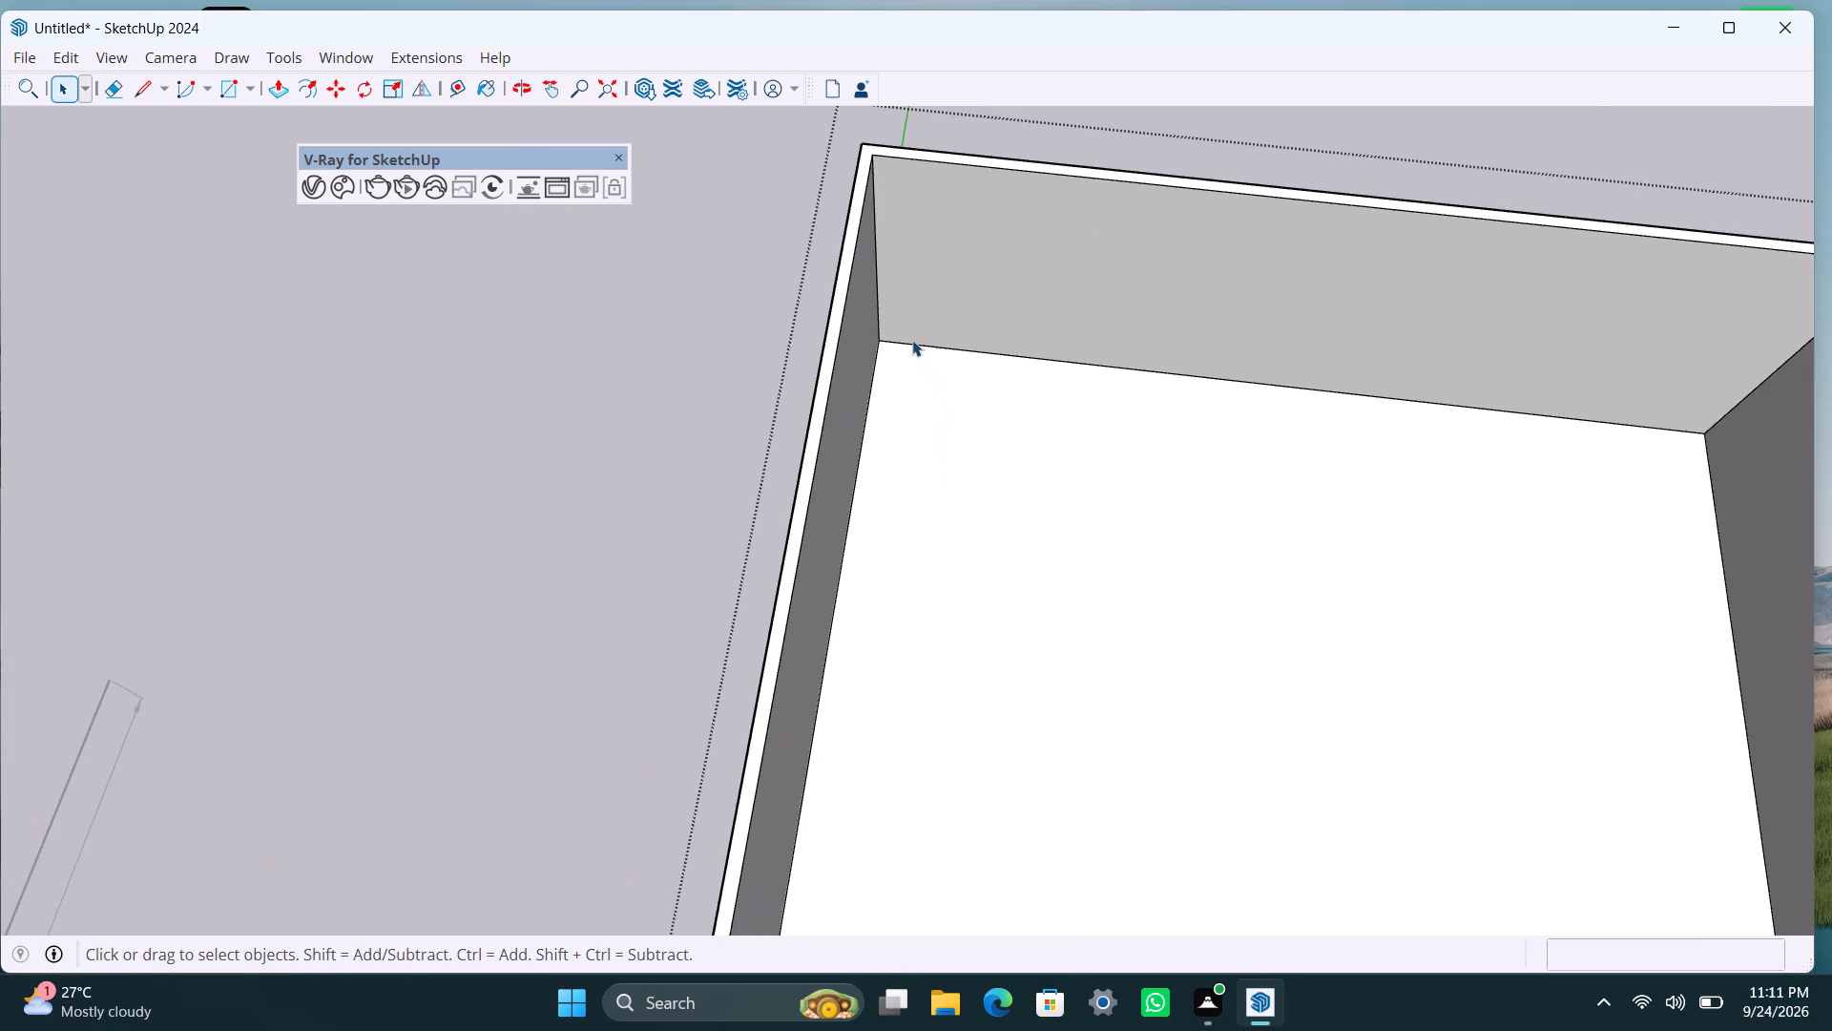
click(880, 310)
key(m)
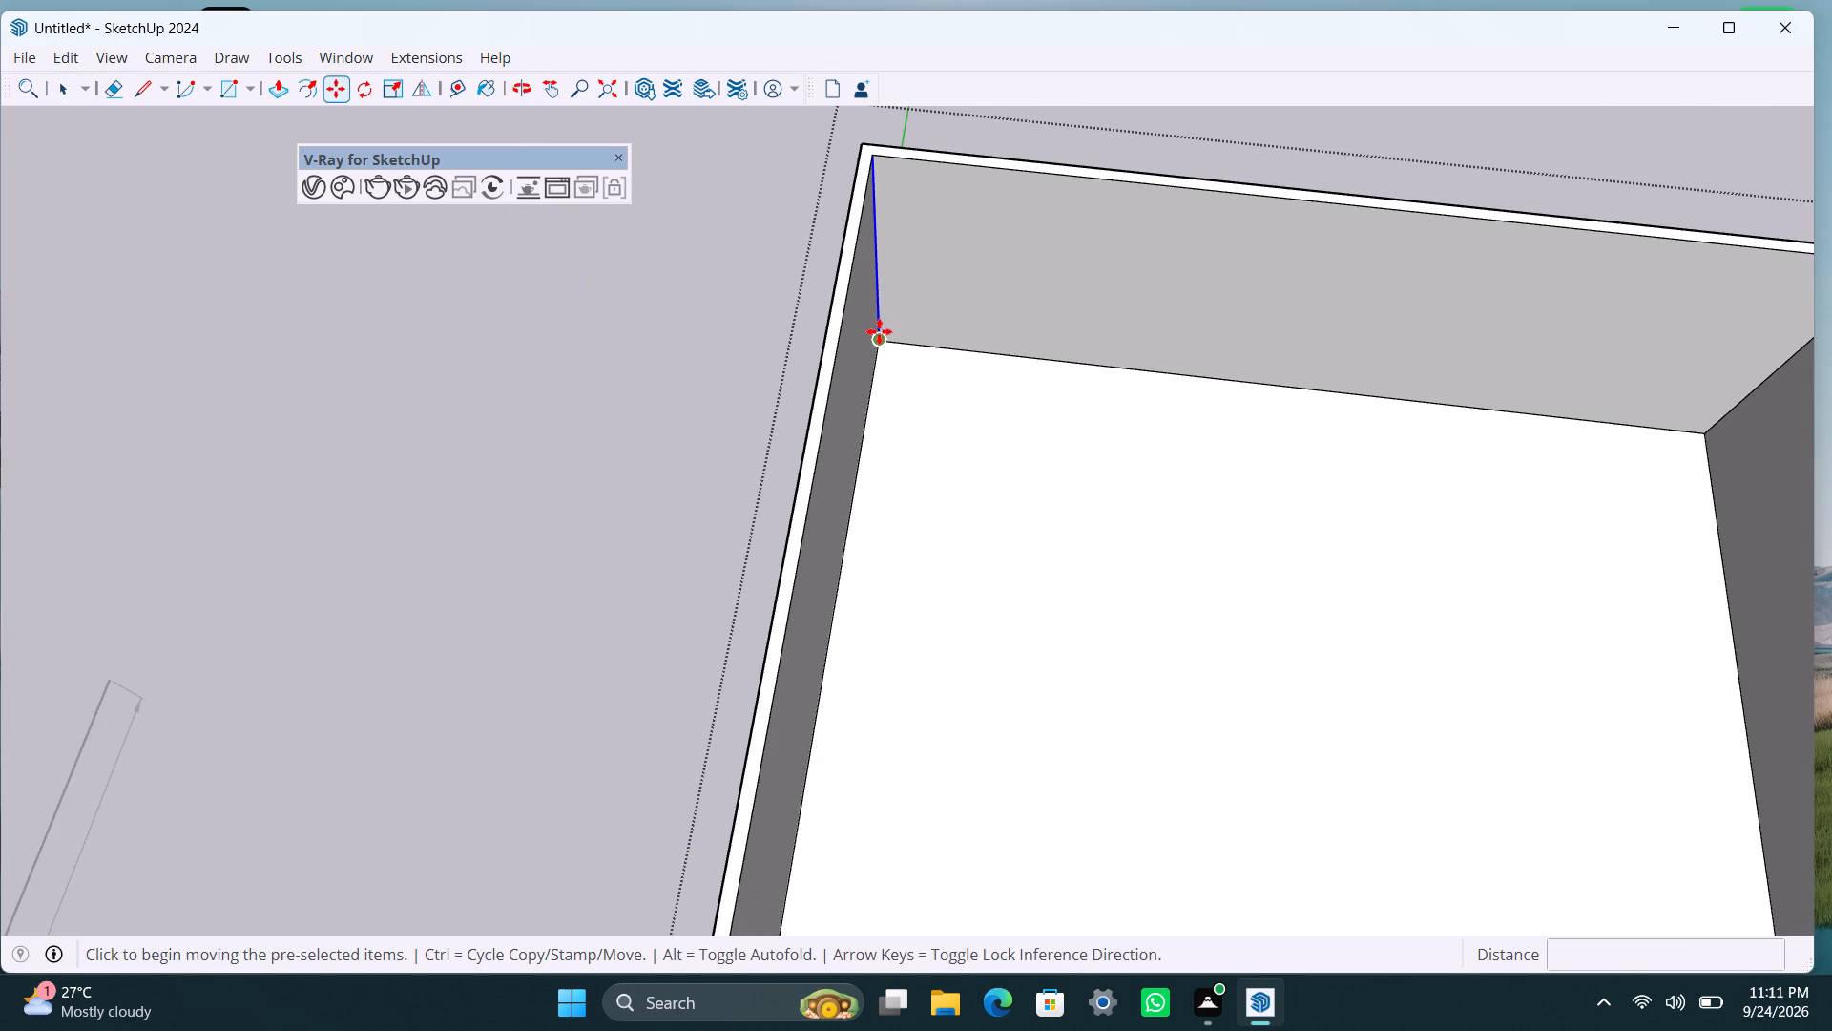
click(879, 335)
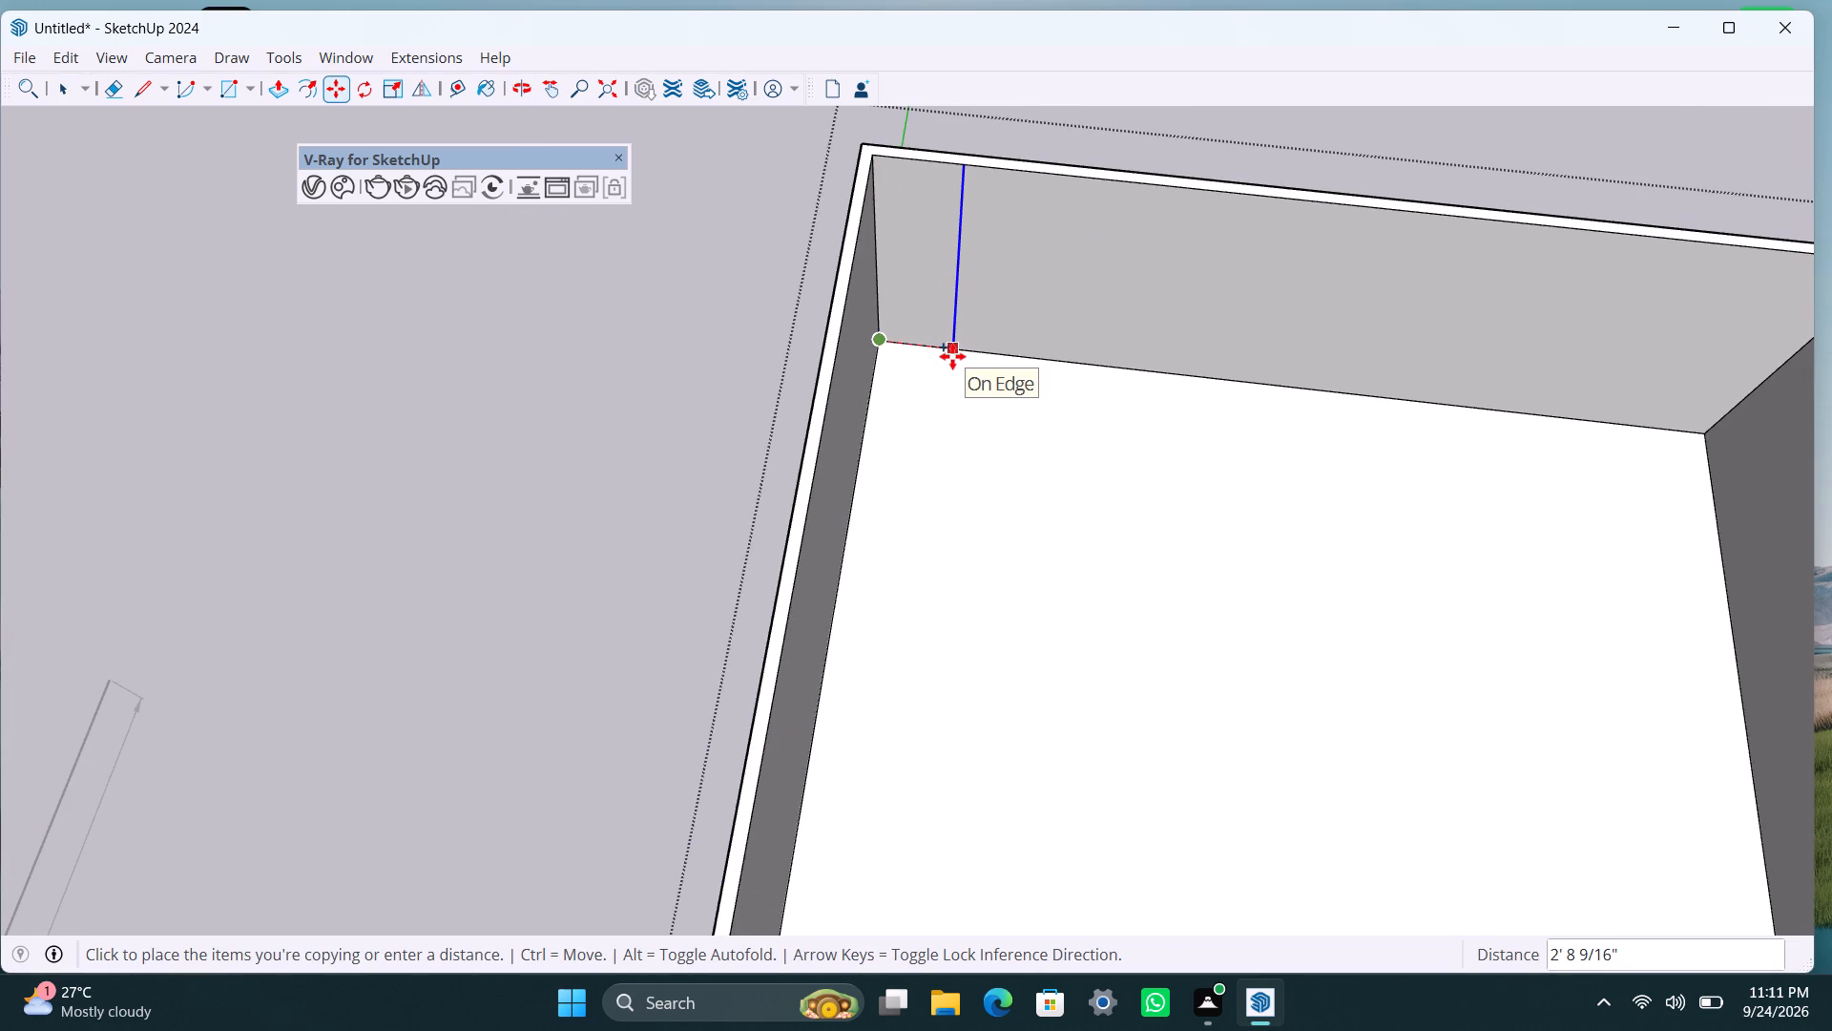
text(10'6")
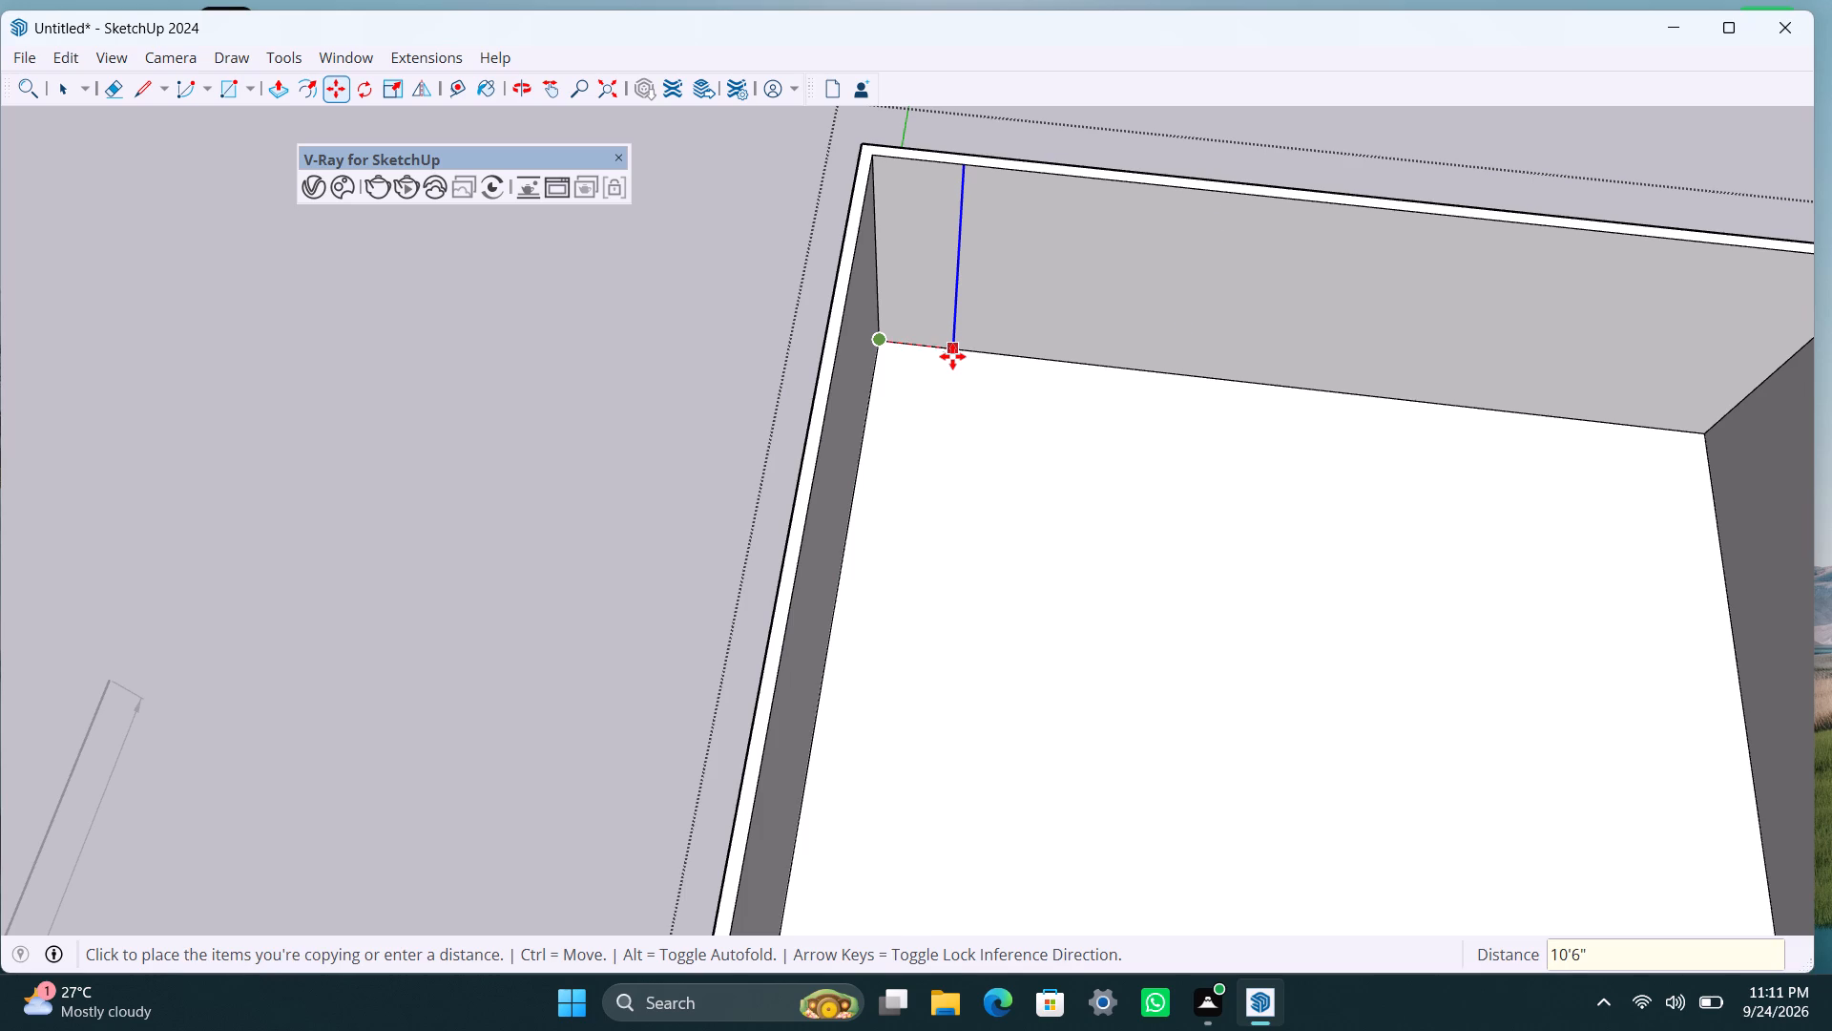
key(Return)
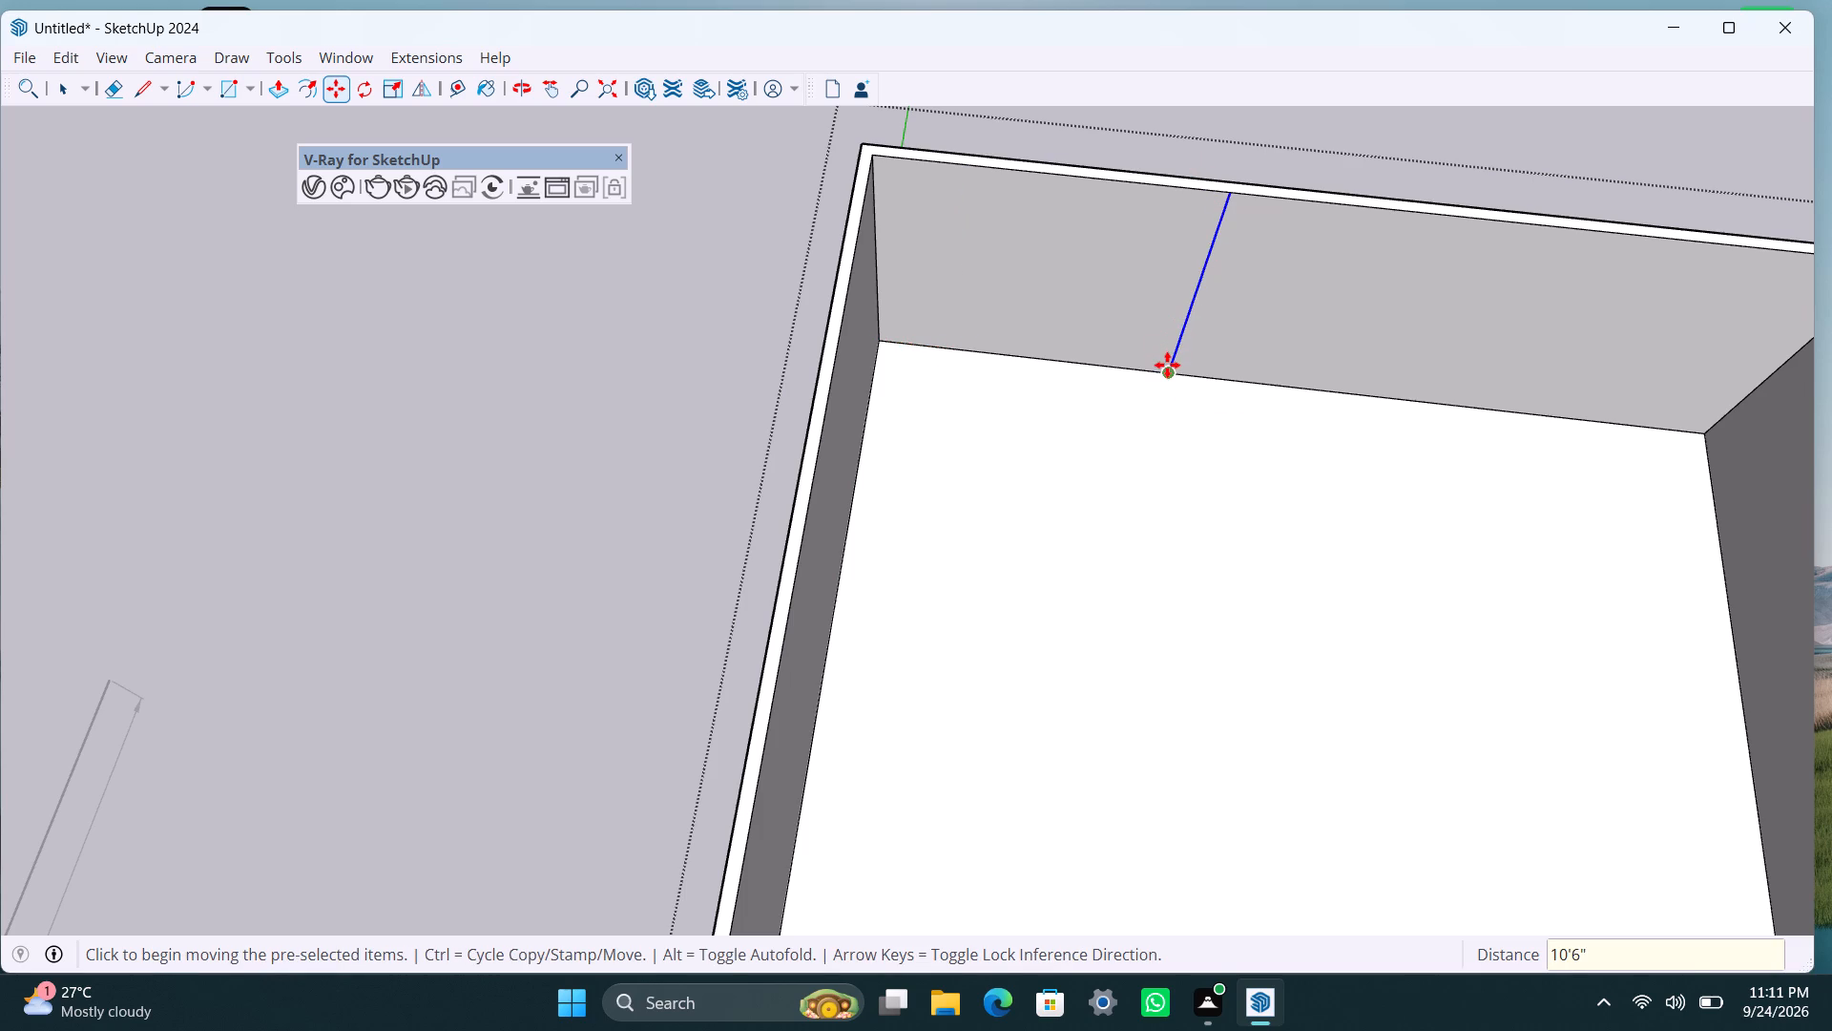
Copy the new vertical edge another 4.5" along the far wall to mark the partition's thickness.
ctrl+click(1167, 366)
text(4.5")
key(Return)
key(space)
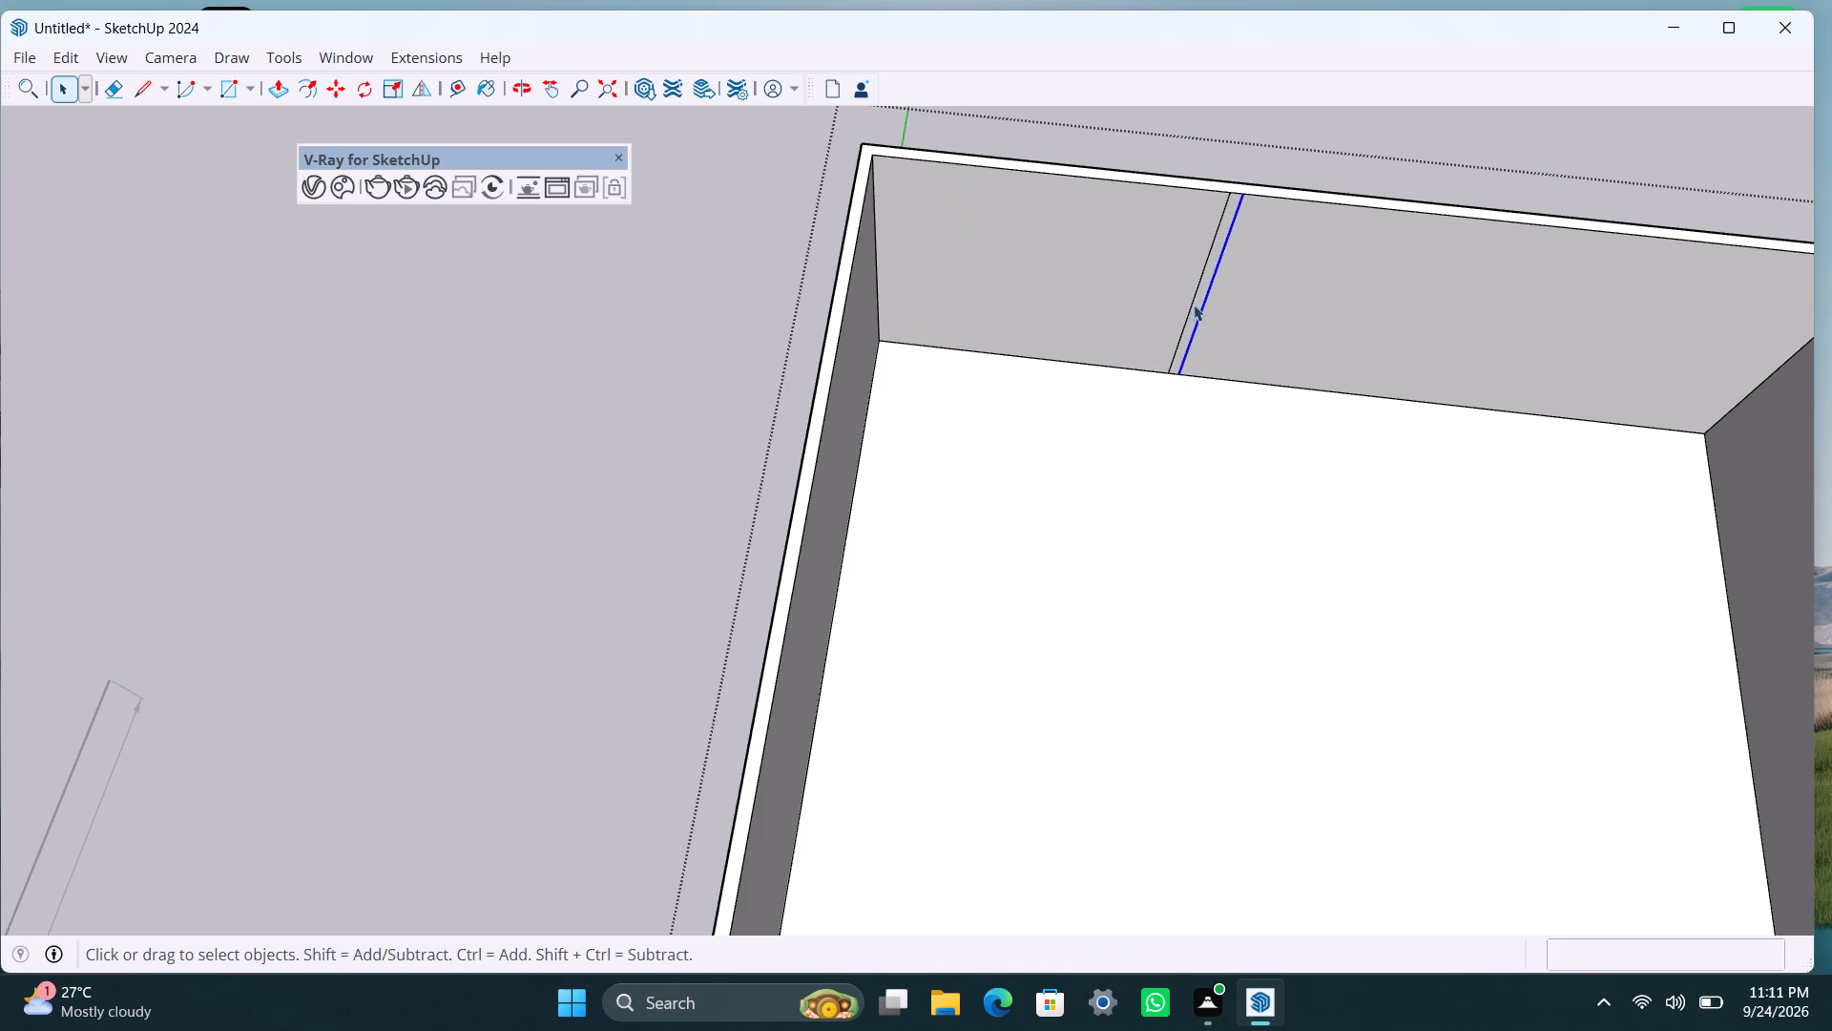
Push/Pull the 4.5" strip on the far wall 15'10" into the room to form a partition wall.
click(1197, 307)
key(p)
drag(1197, 307, 1167, 470)
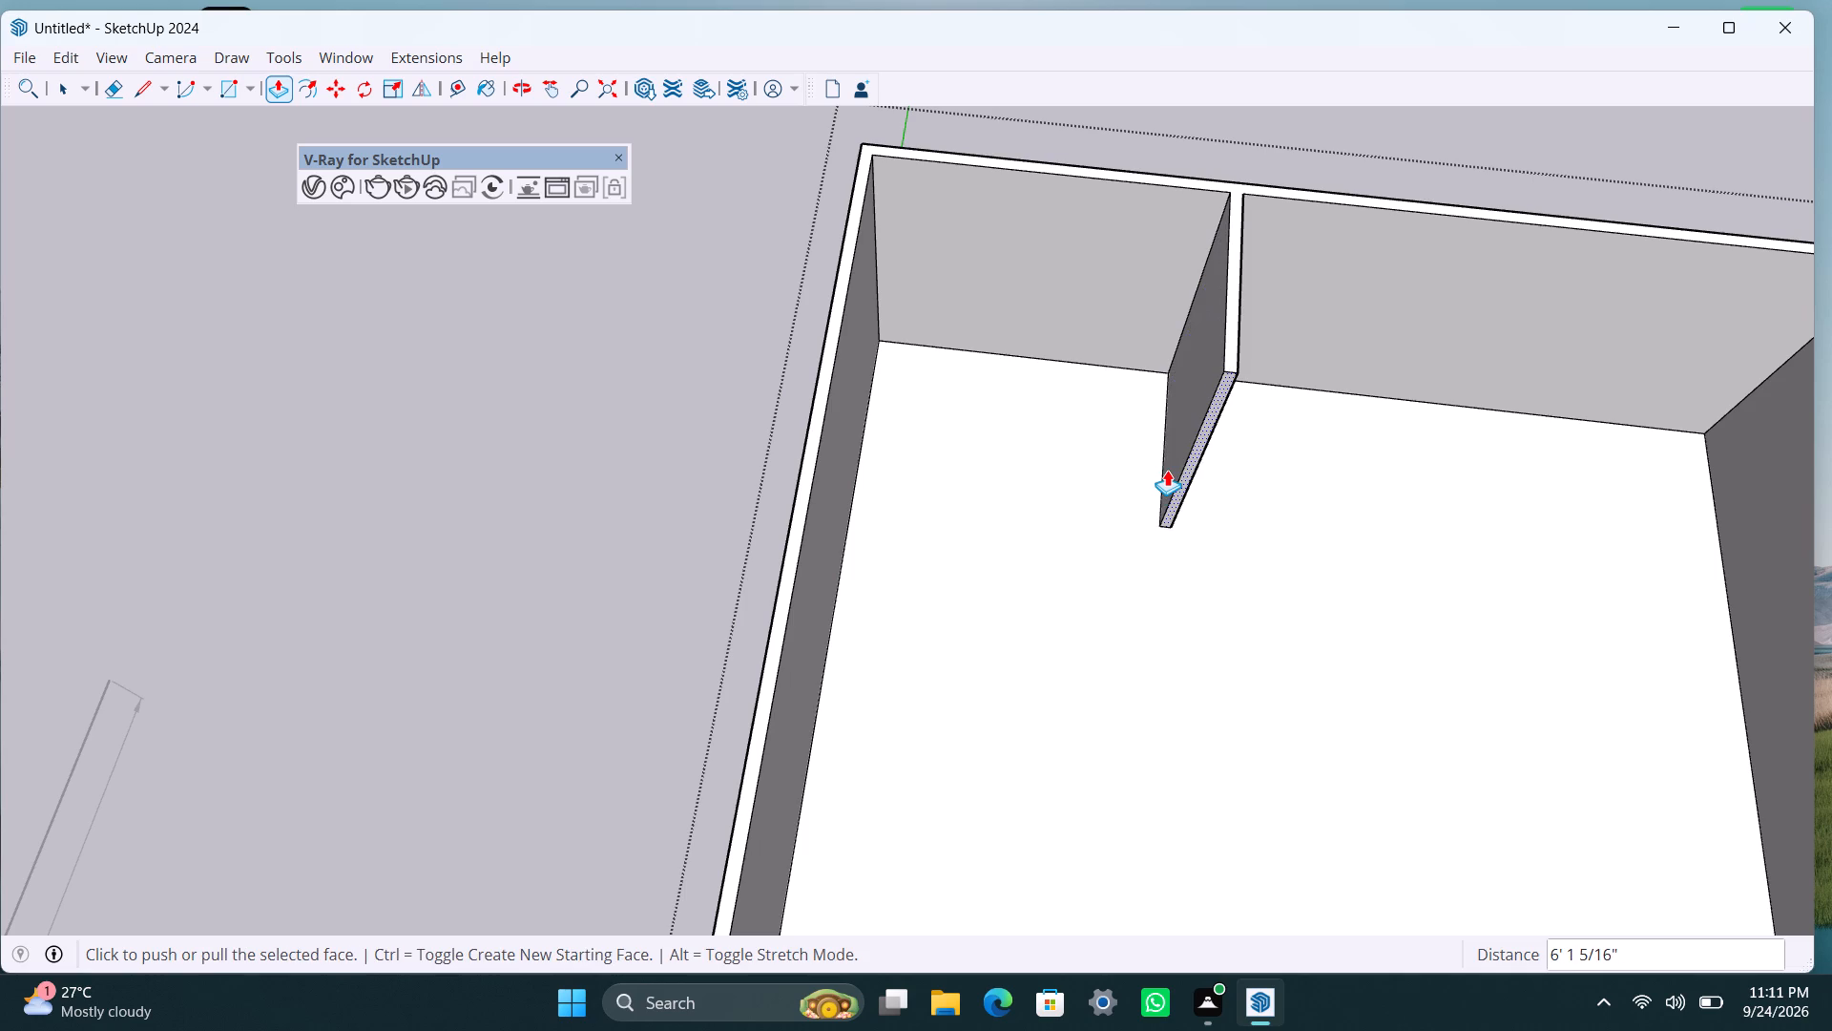
text(15'10")
key(Return)
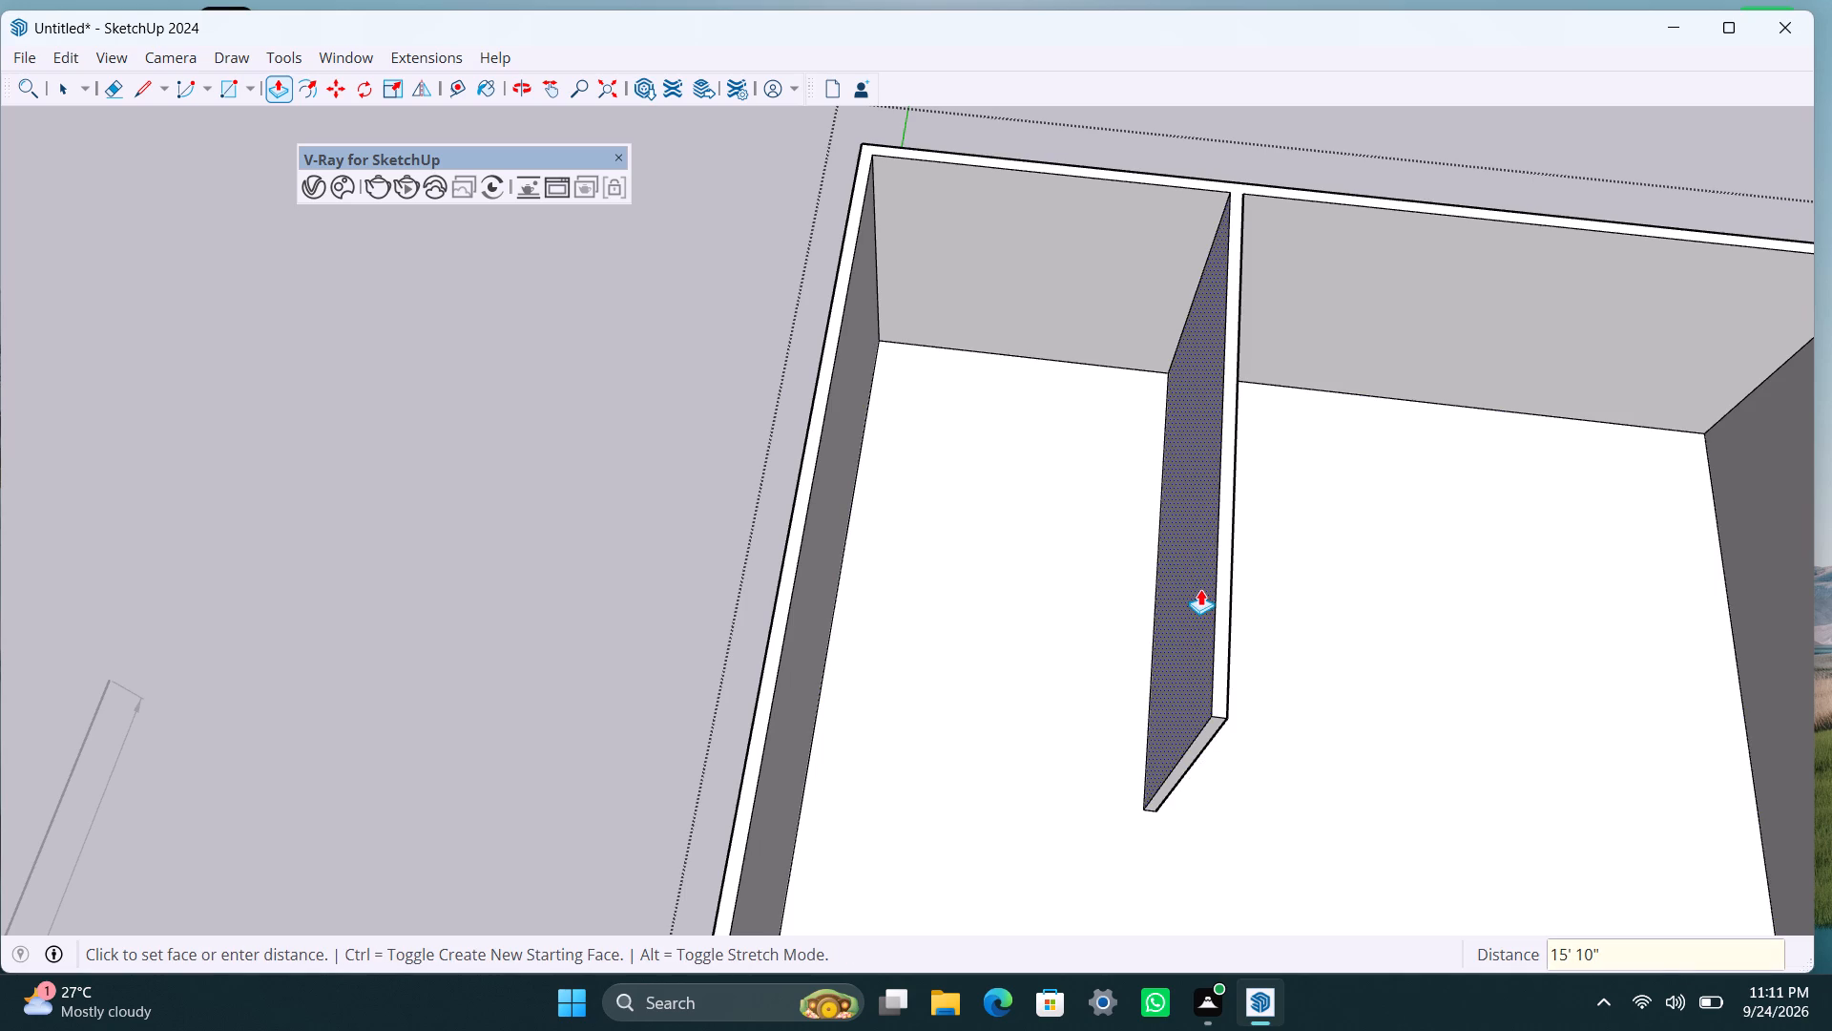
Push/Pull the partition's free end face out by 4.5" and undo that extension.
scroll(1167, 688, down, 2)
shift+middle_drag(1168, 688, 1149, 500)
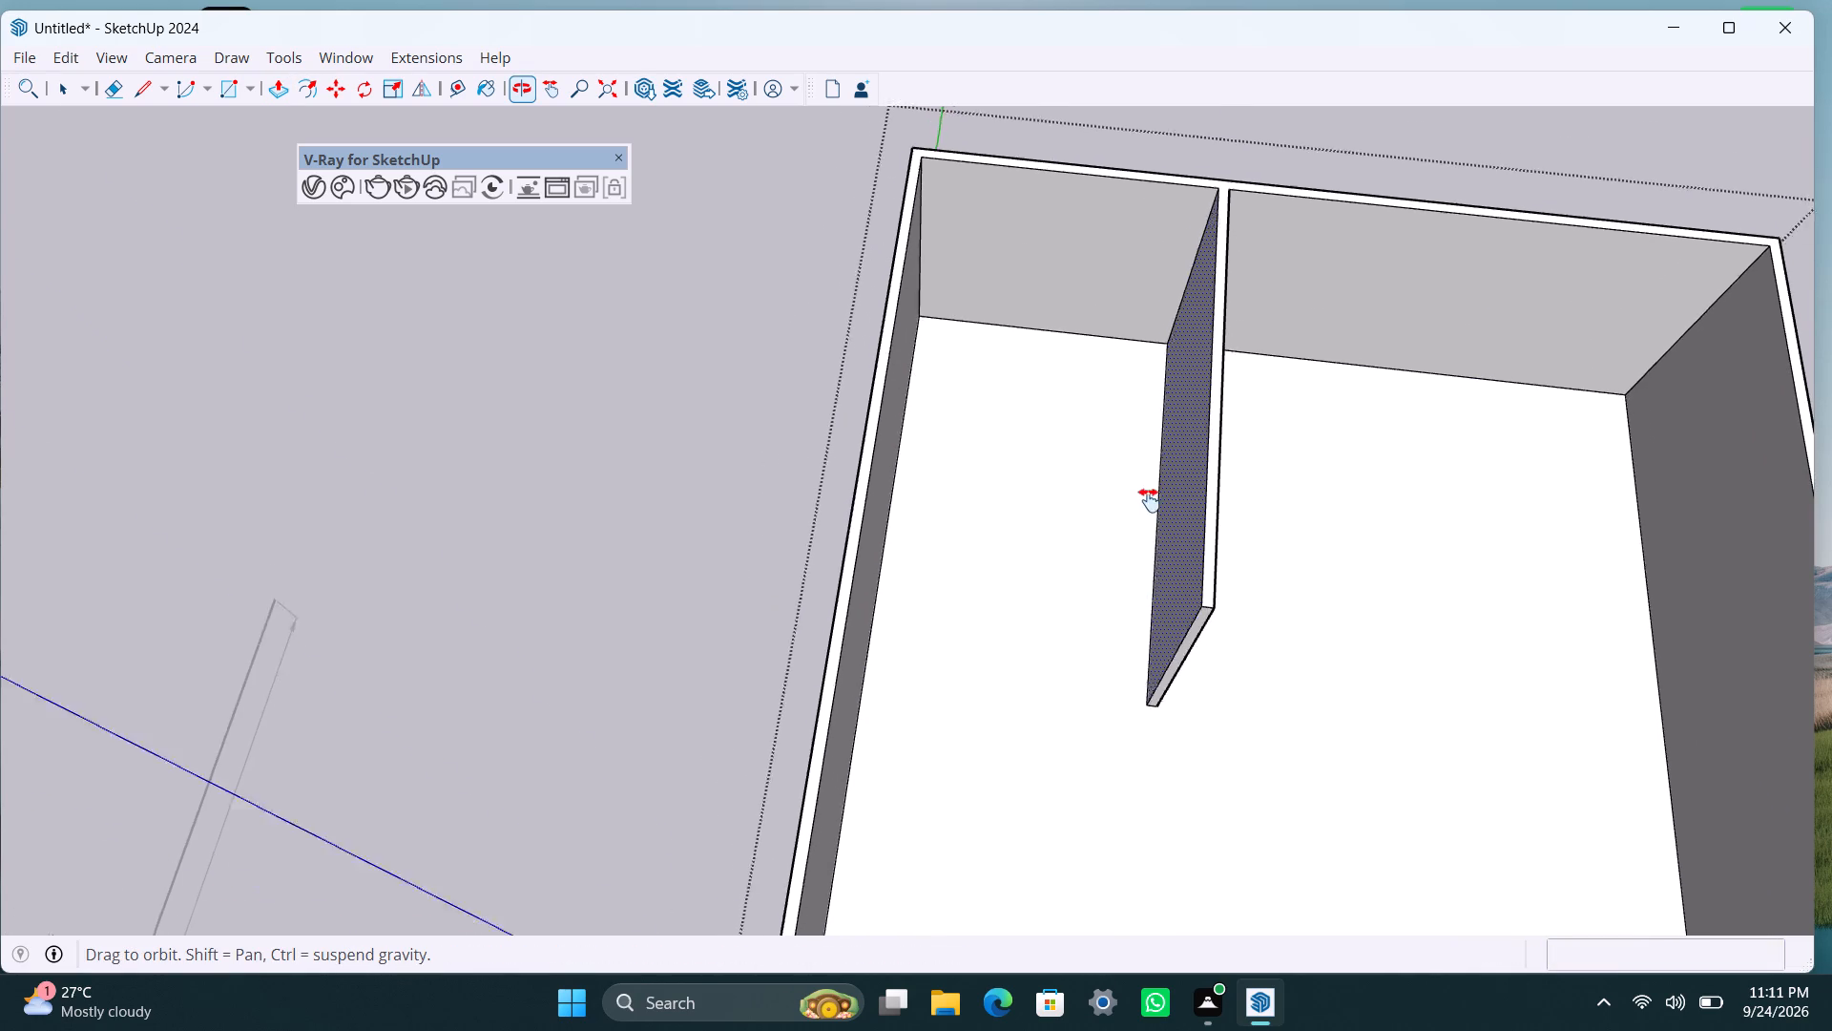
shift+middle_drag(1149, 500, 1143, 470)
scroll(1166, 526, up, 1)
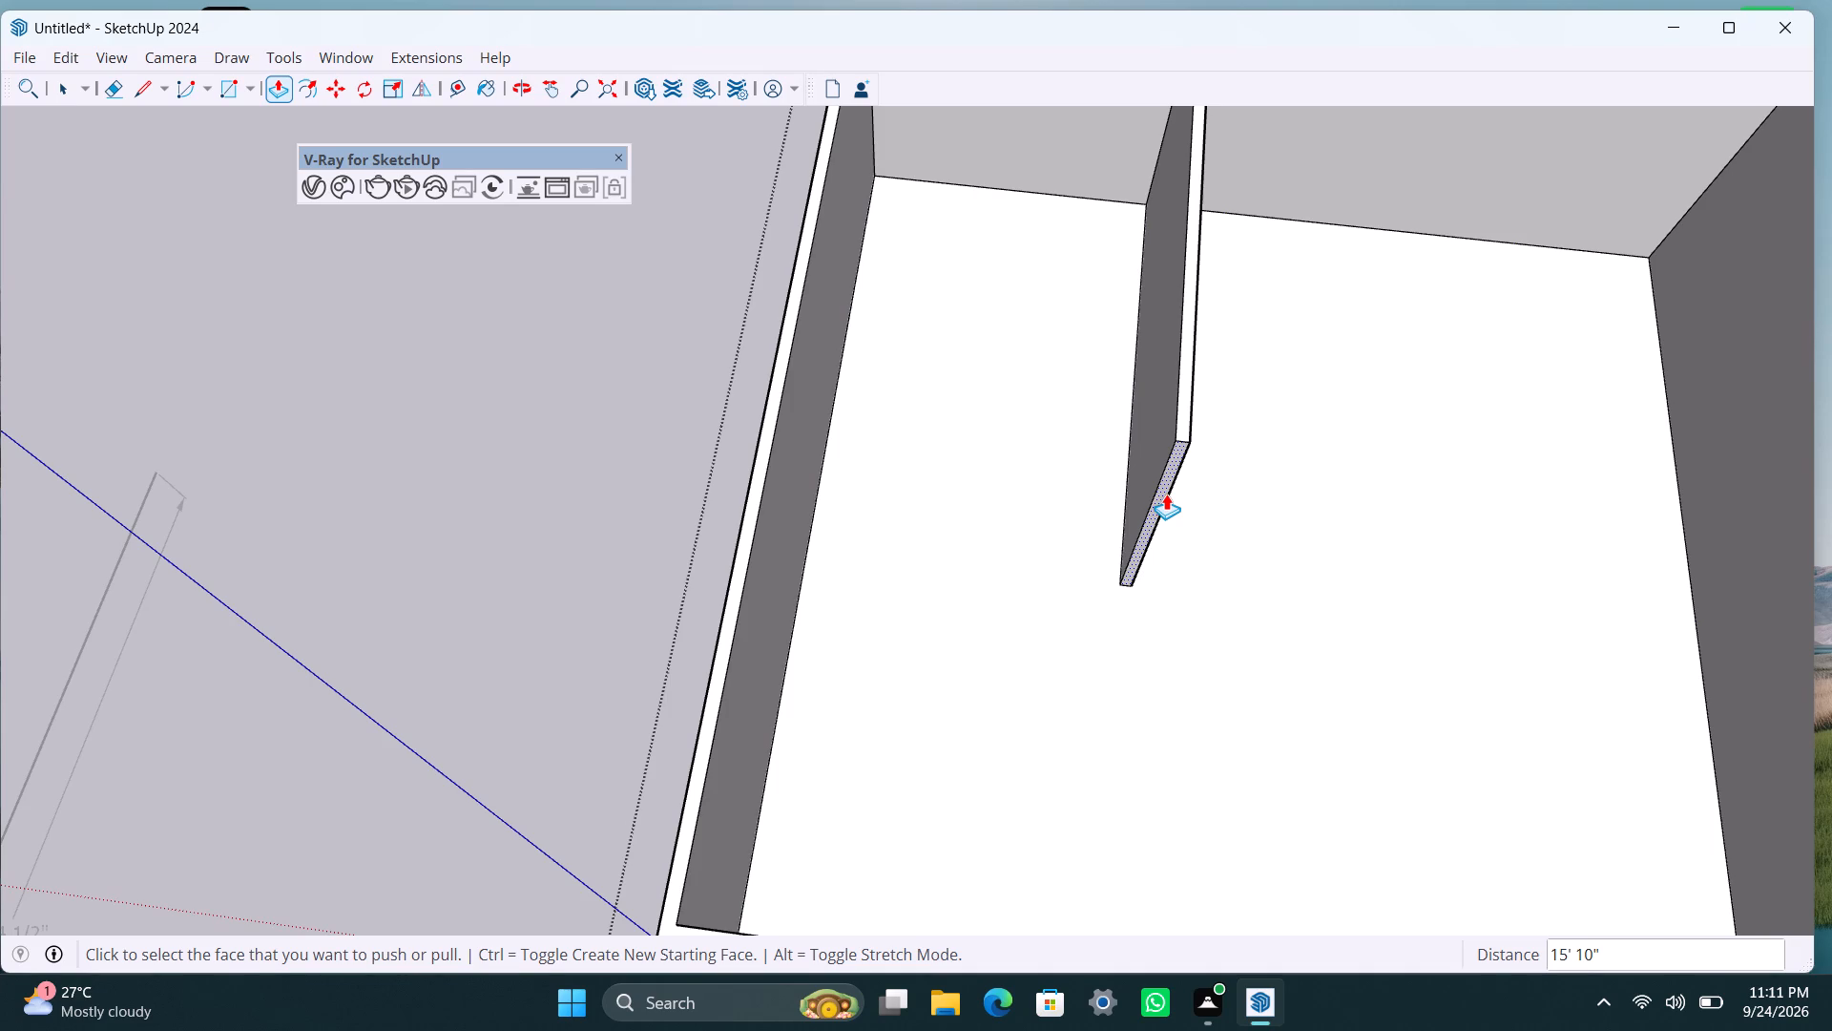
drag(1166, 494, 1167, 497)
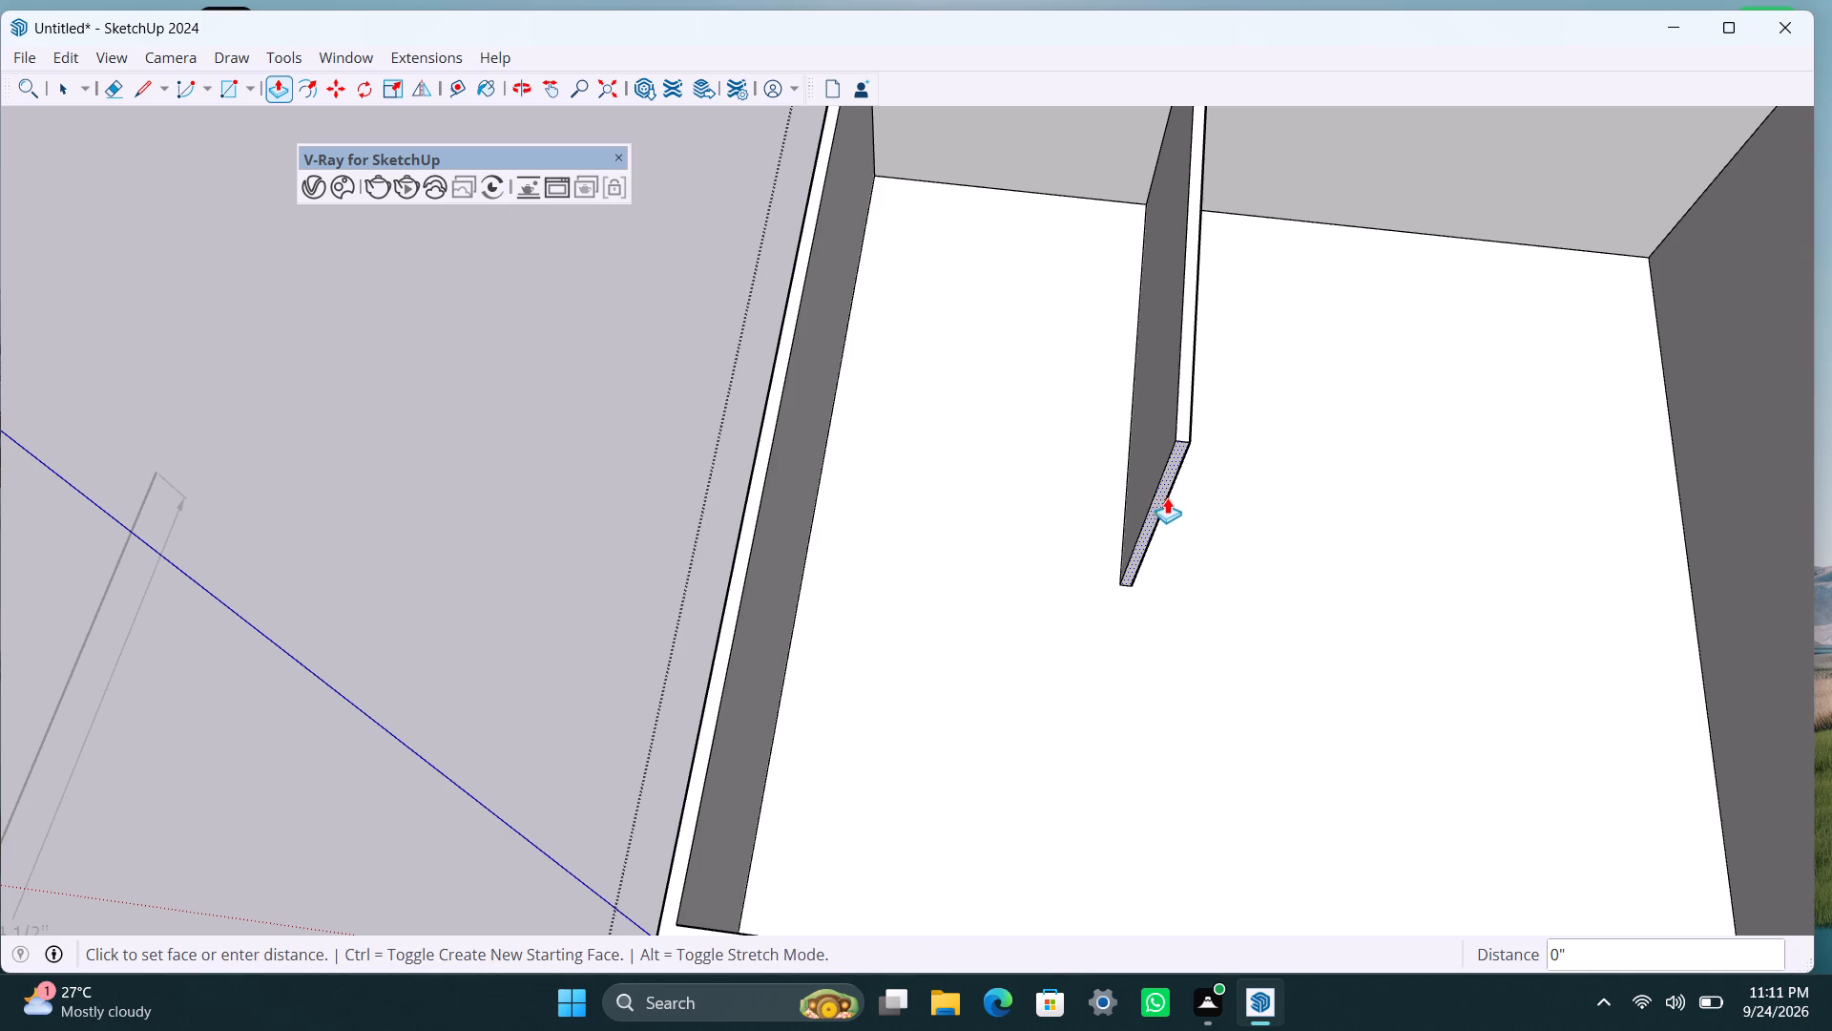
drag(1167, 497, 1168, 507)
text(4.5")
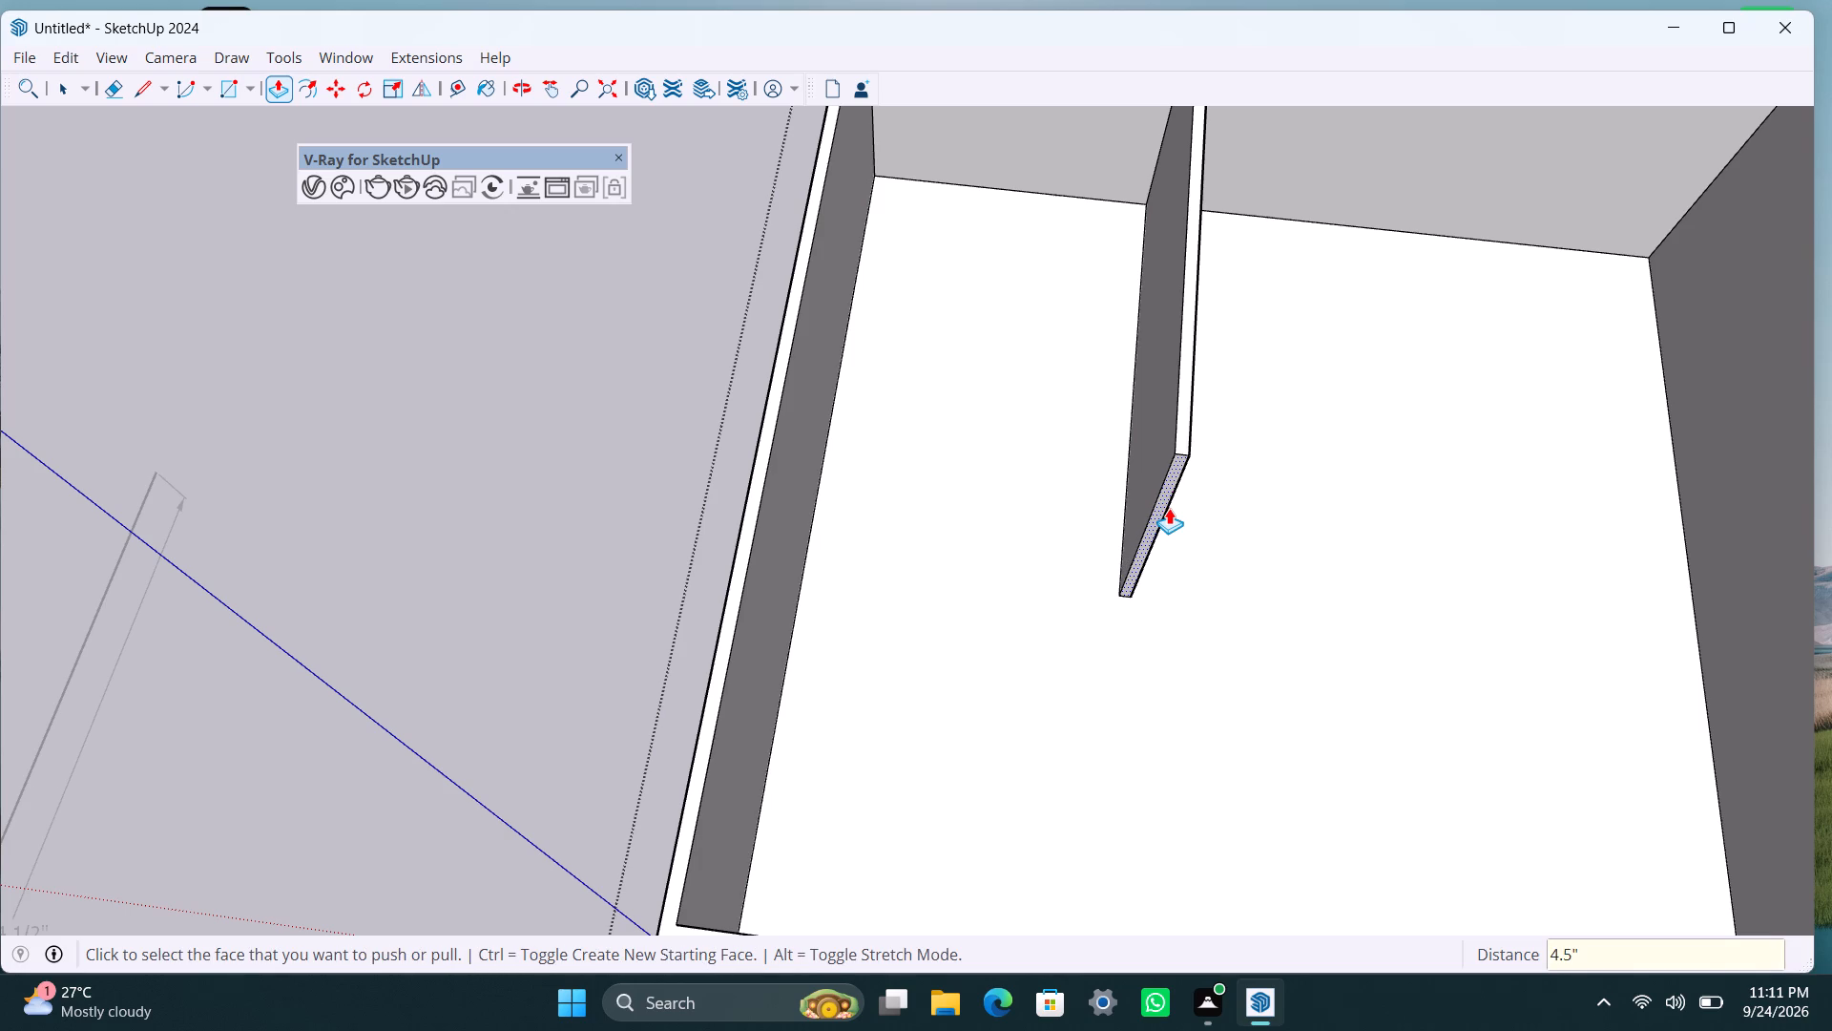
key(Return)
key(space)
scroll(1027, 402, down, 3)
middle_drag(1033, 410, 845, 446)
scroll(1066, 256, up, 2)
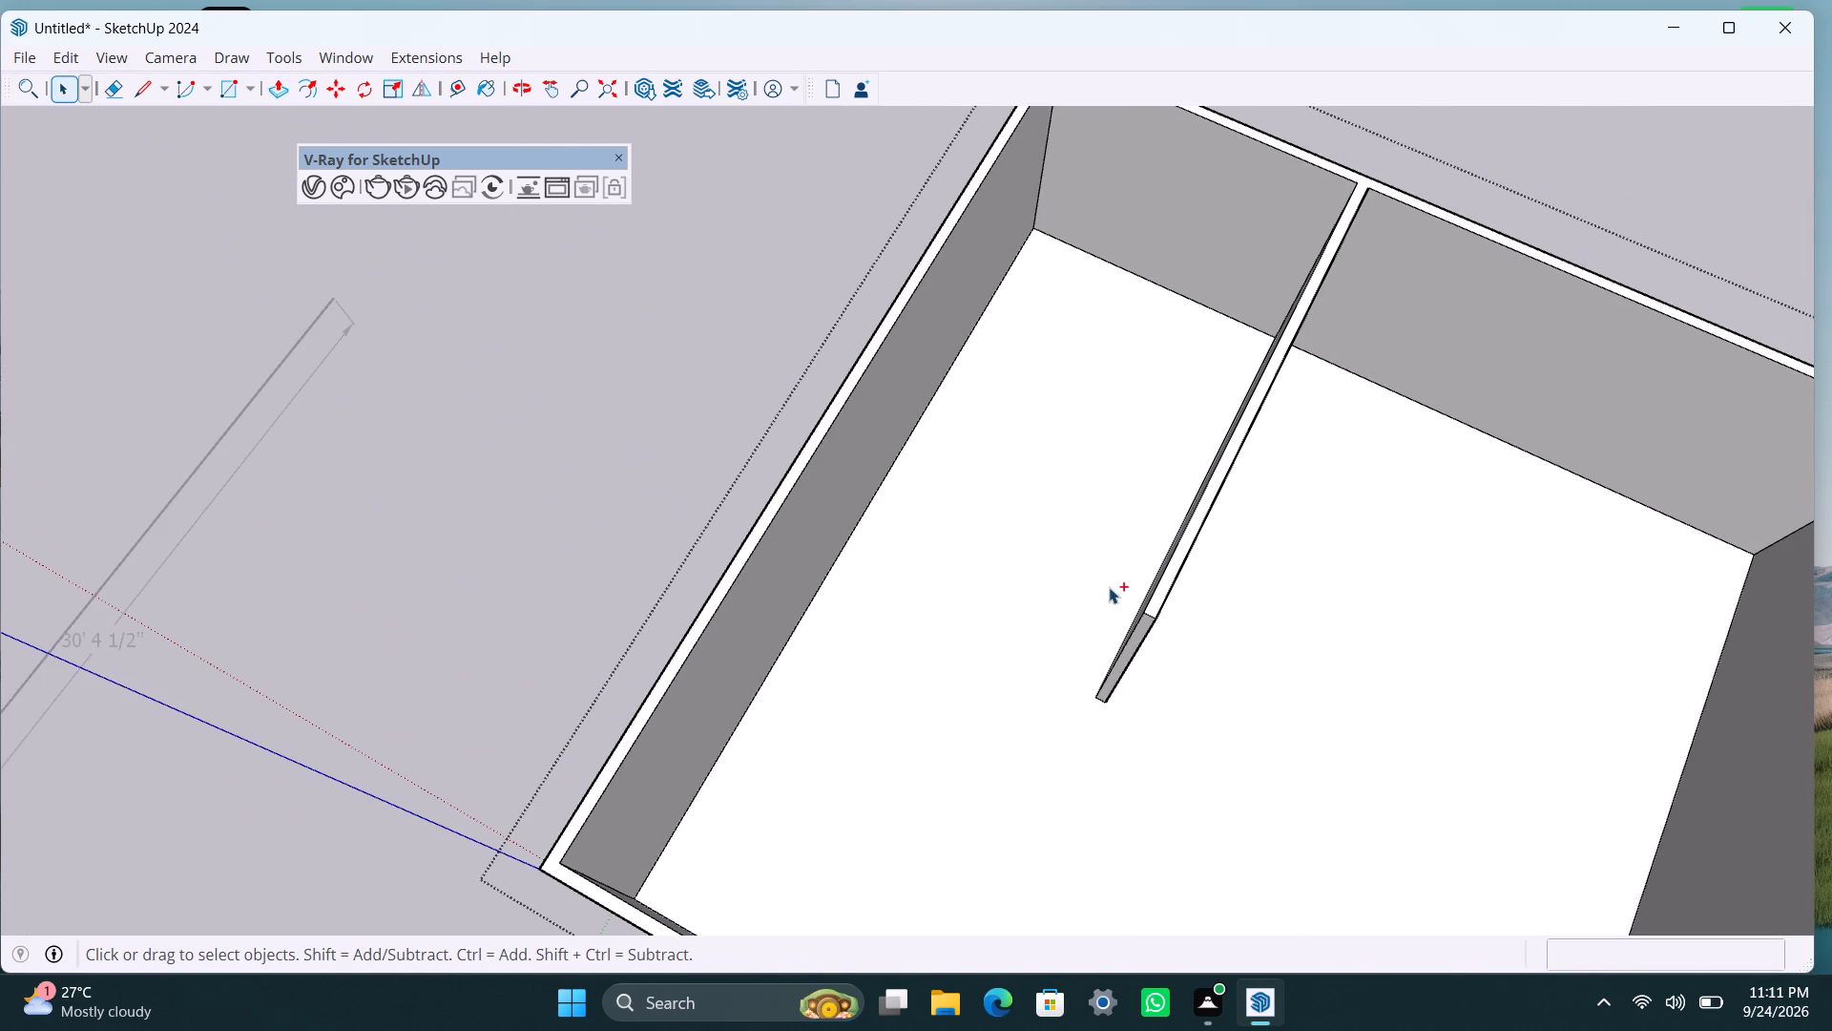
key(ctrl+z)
Shorten the partition by pushing its free end face back toward the far wall 3' and then a further 1'.
click(1133, 652)
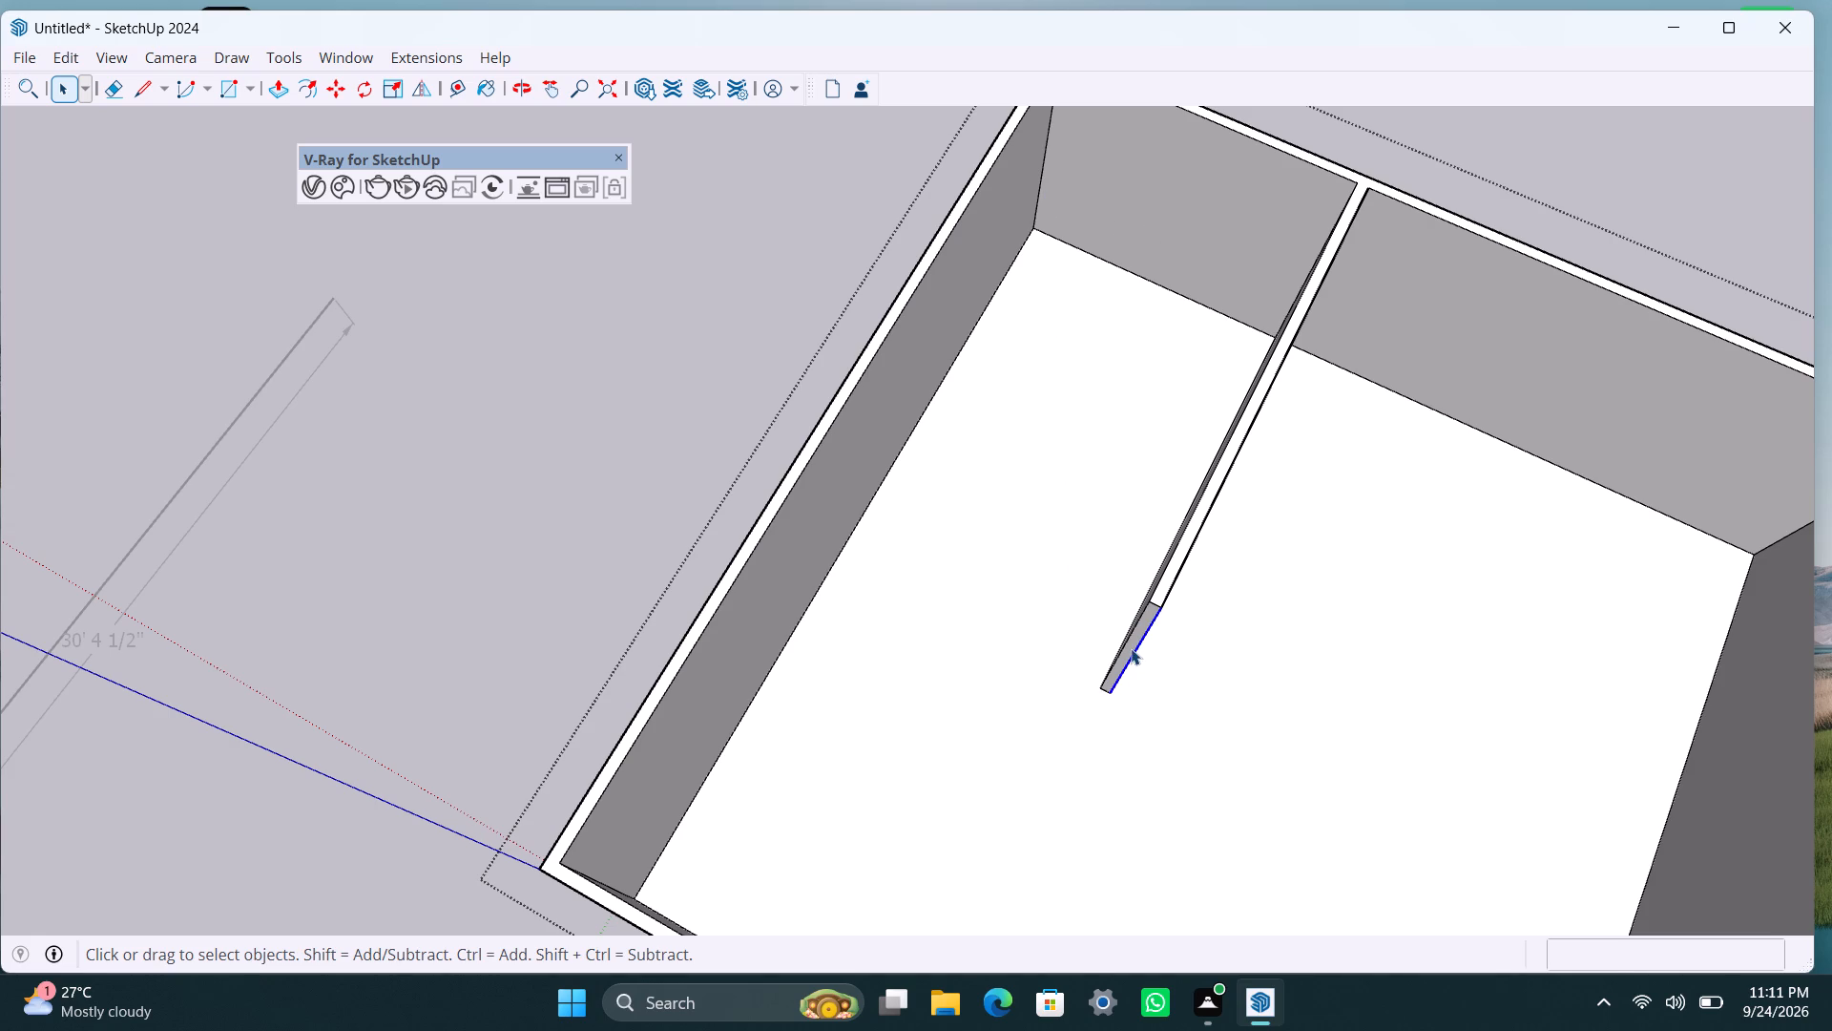
click(1131, 647)
key(p)
drag(1130, 647, 1176, 596)
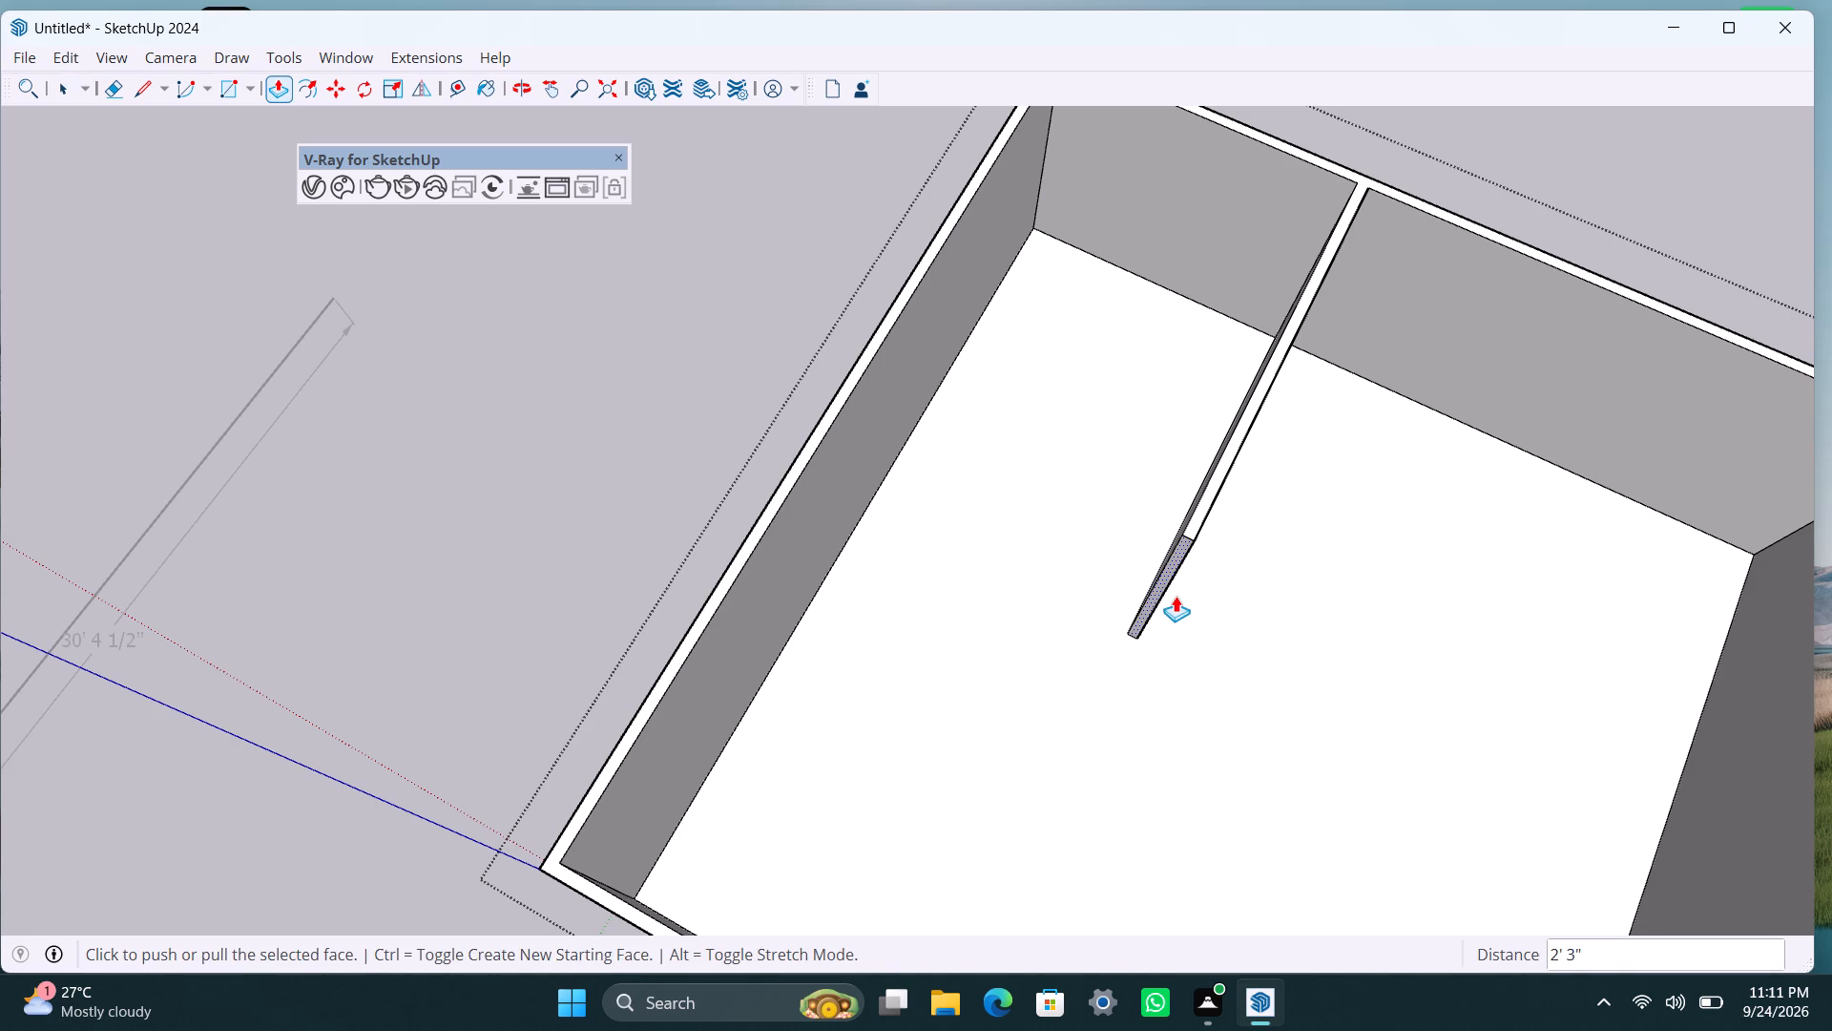
text(3')
key(Return)
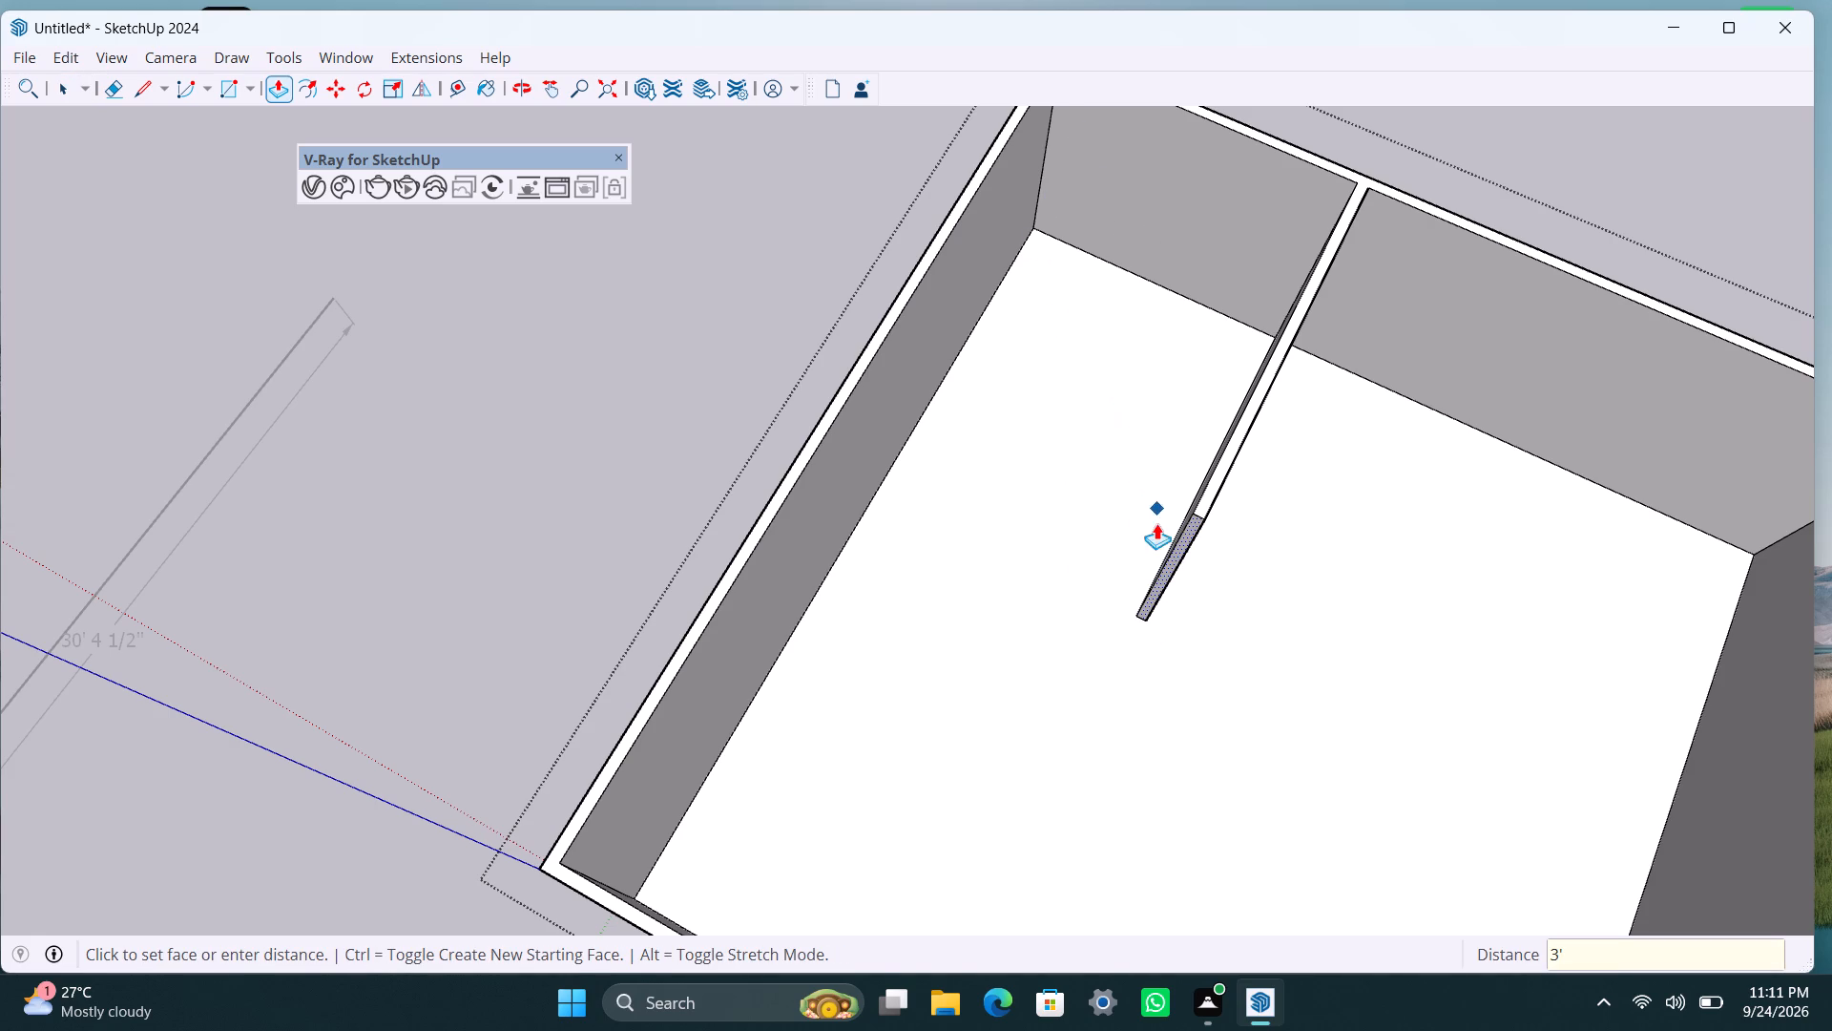
drag(1170, 553, 1190, 537)
key(1)
key(apostrophe)
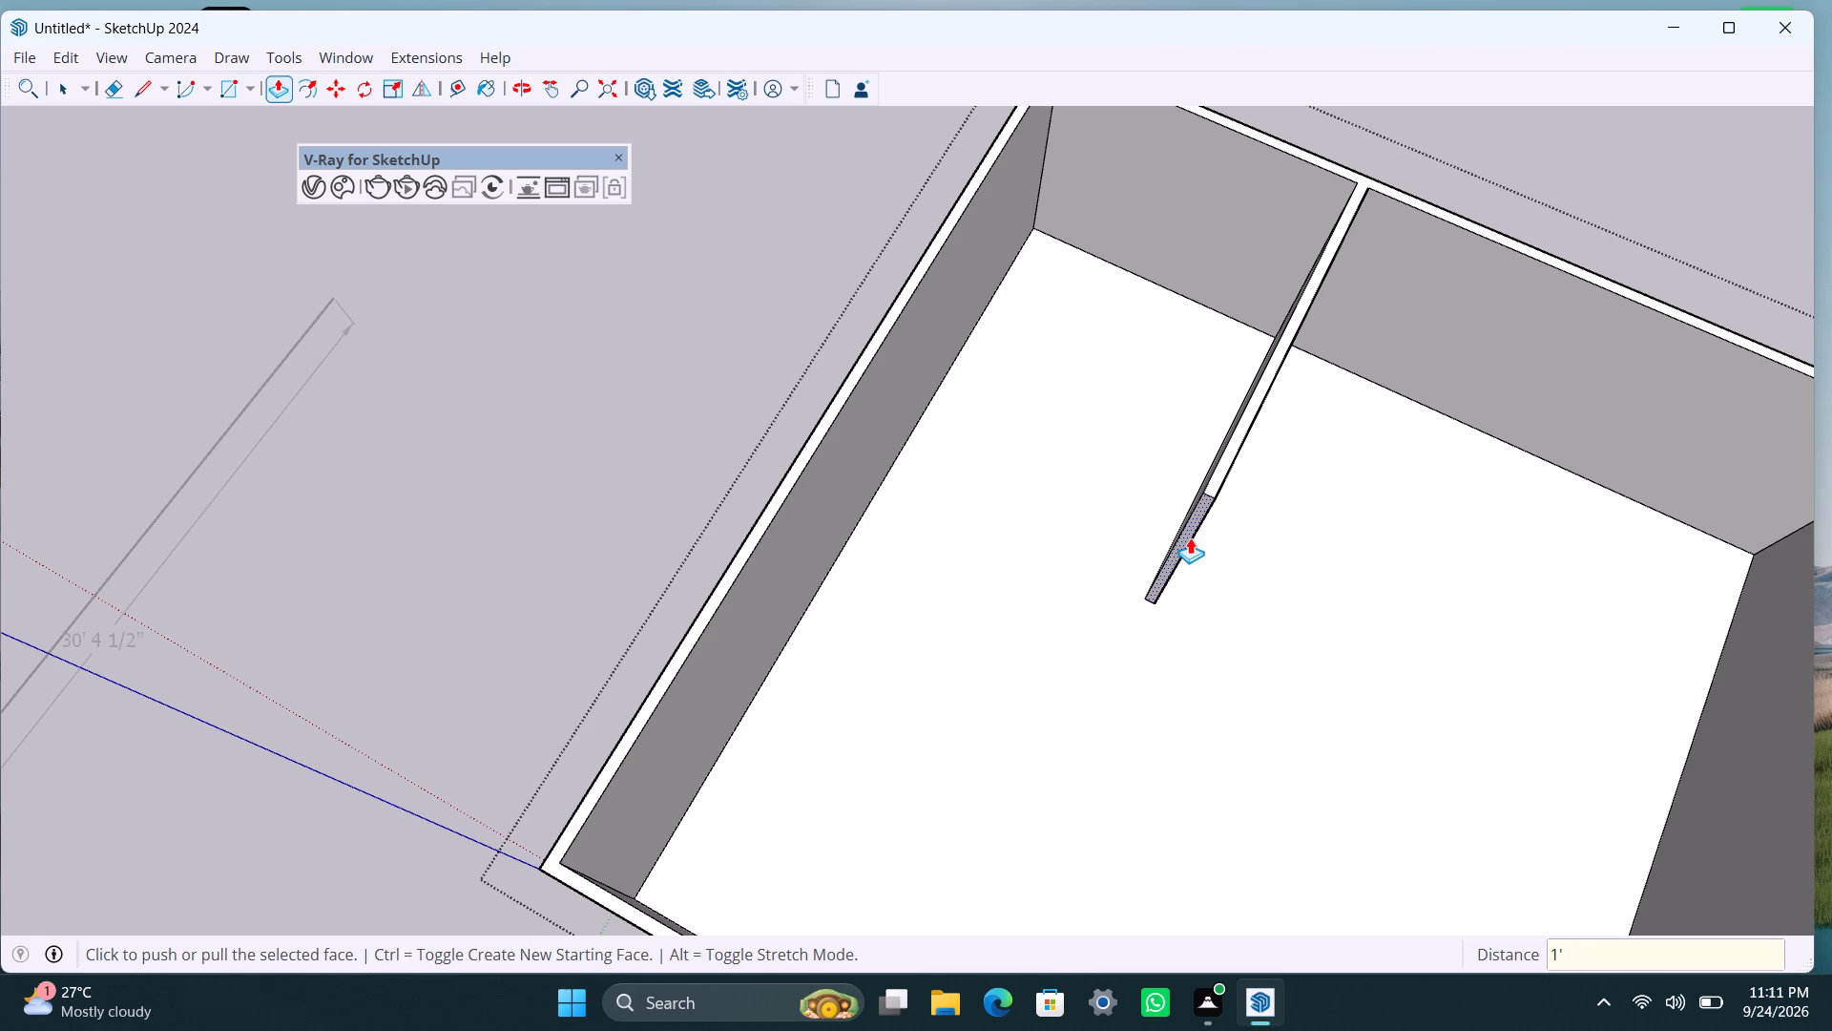
key(Return)
key(space)
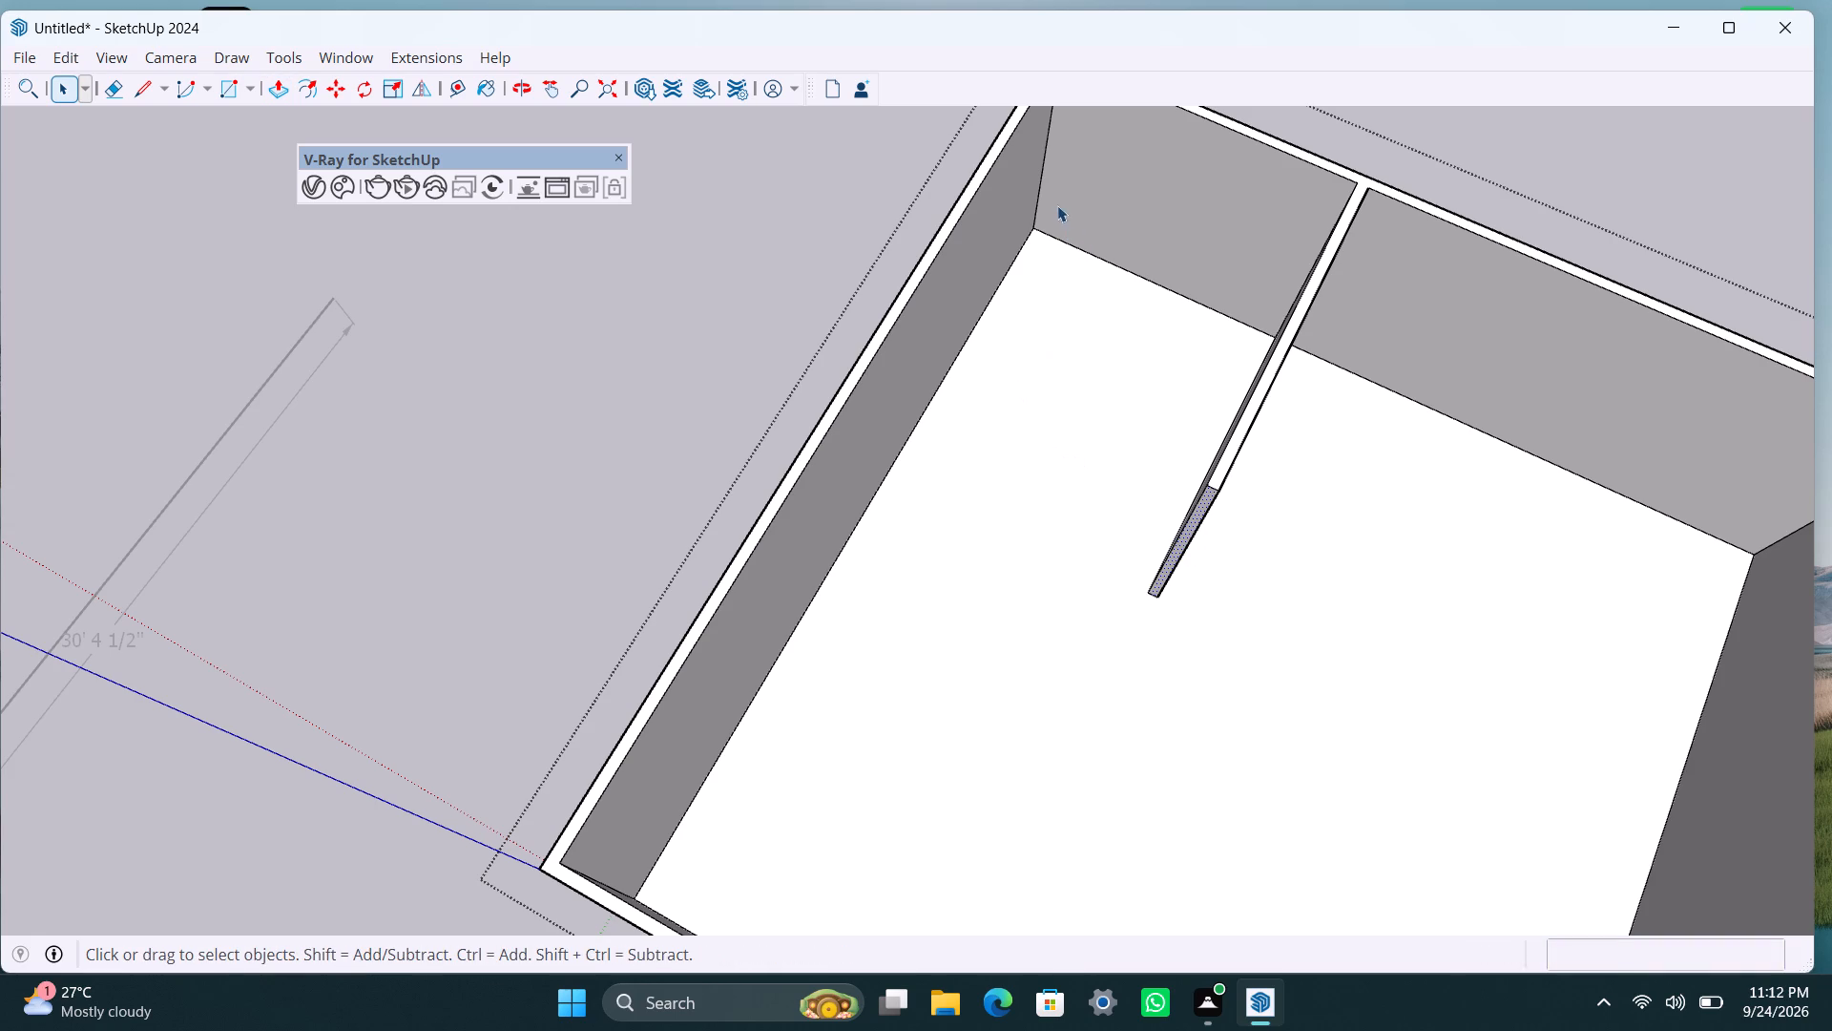
Copy the vertical inner edge at the far corner nearest the green axis 15'10" along the adjoining side wall.
click(1048, 179)
double_click(1043, 194)
key(m)
click(1043, 230)
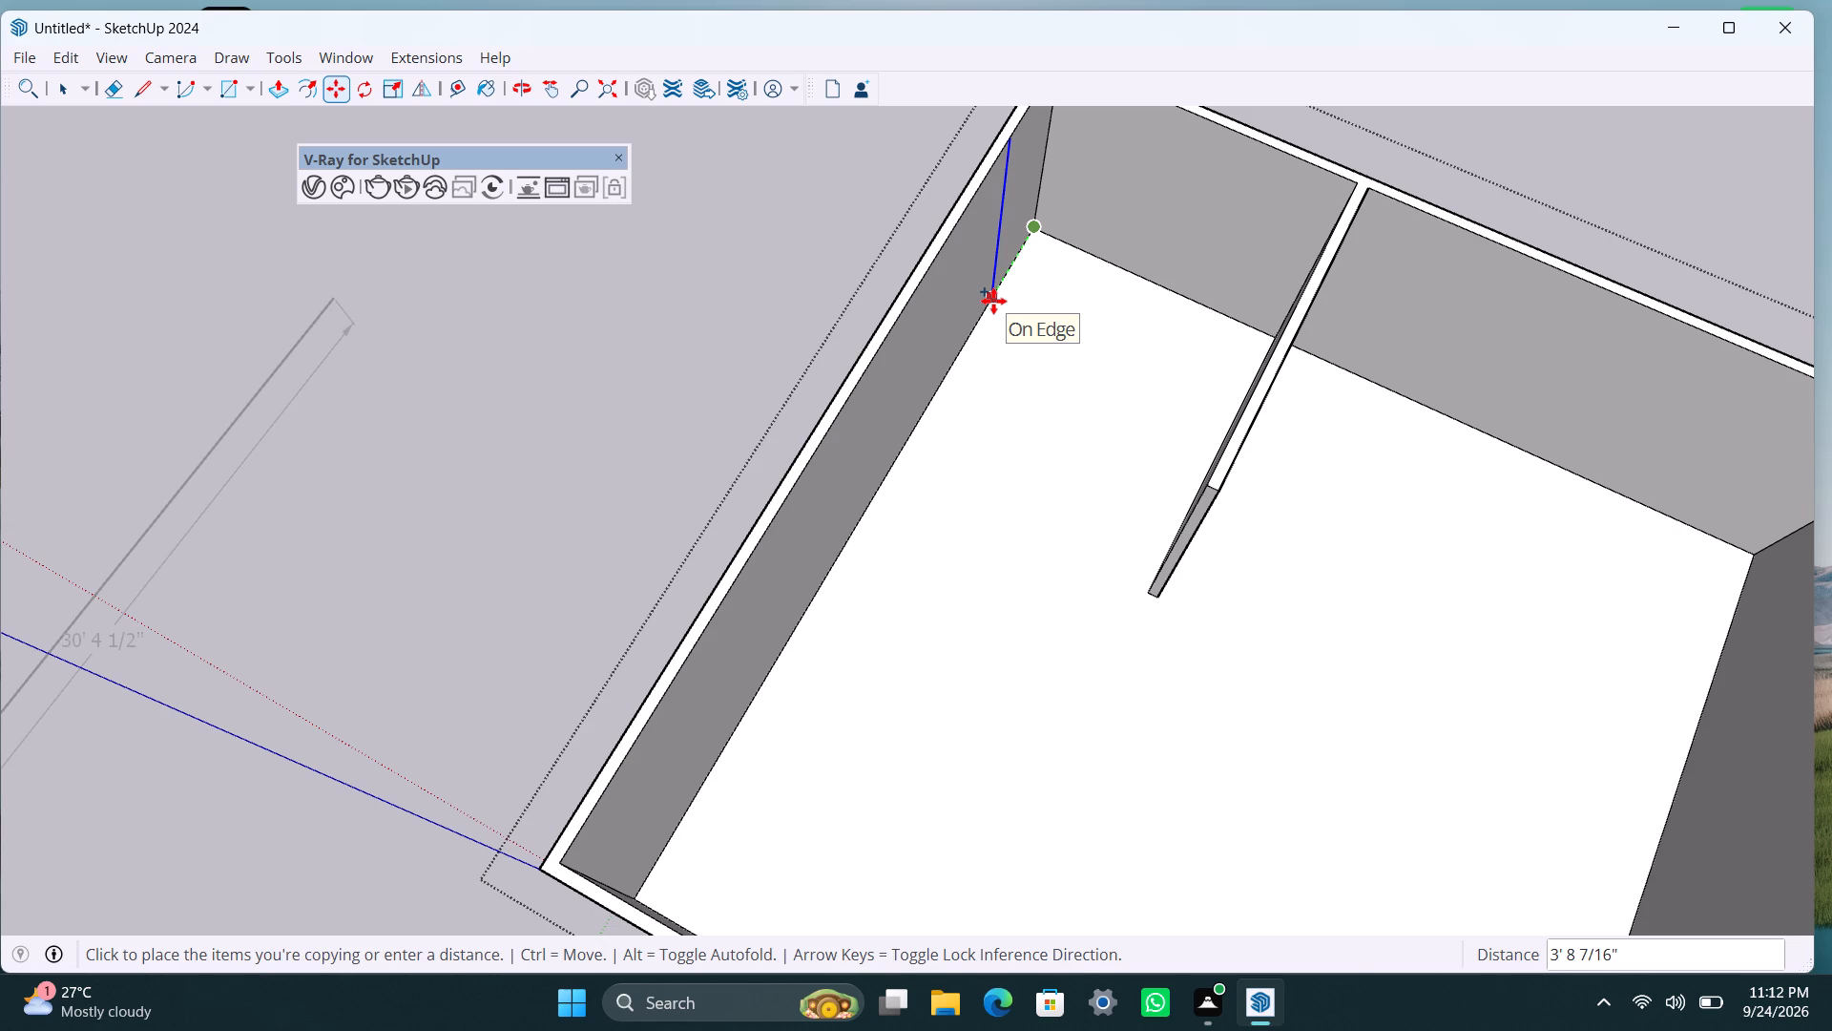
text(15')
text(10")
key(Return)
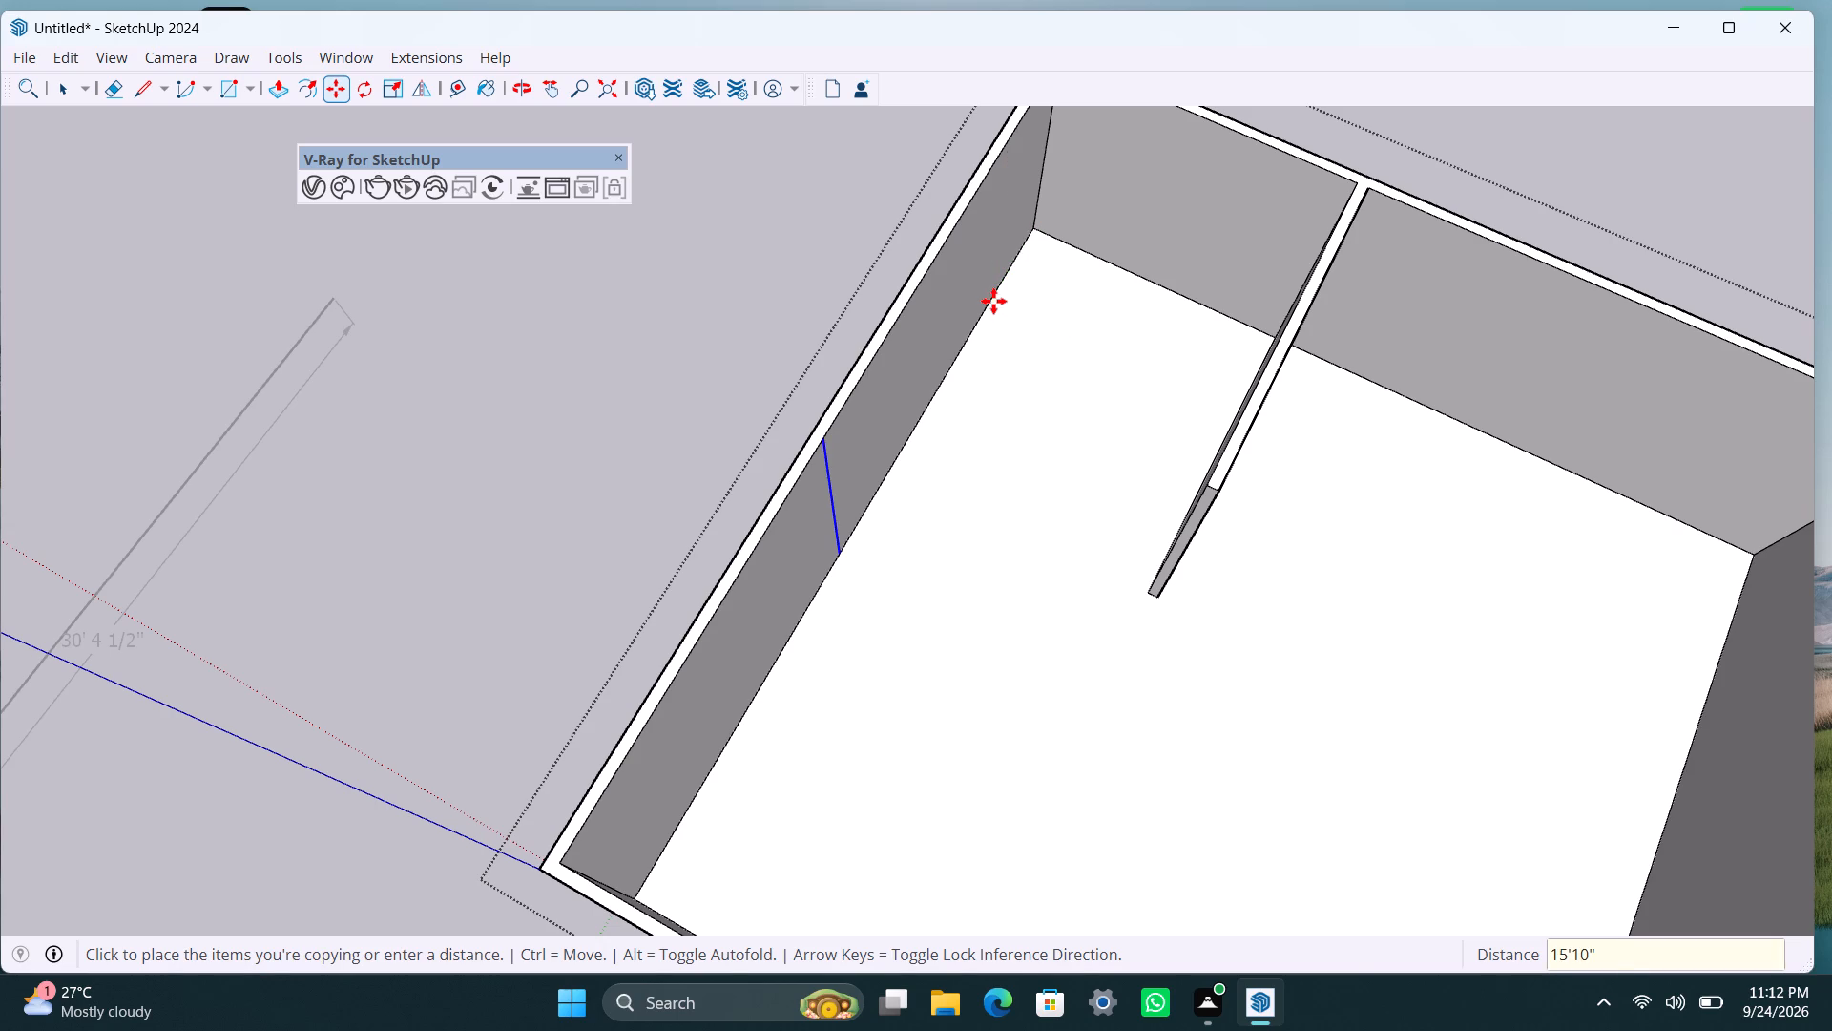
Copy the new vertical edge another 4.5" along the side wall to mark the second partition's thickness.
ctrl+click(838, 553)
text(4.5")
key(Return)
key(space)
Push/Pull the 4.5" strip on the side wall 10'10 1/2" into the room, flush with the first partition's outer face.
scroll(831, 572, up, 3)
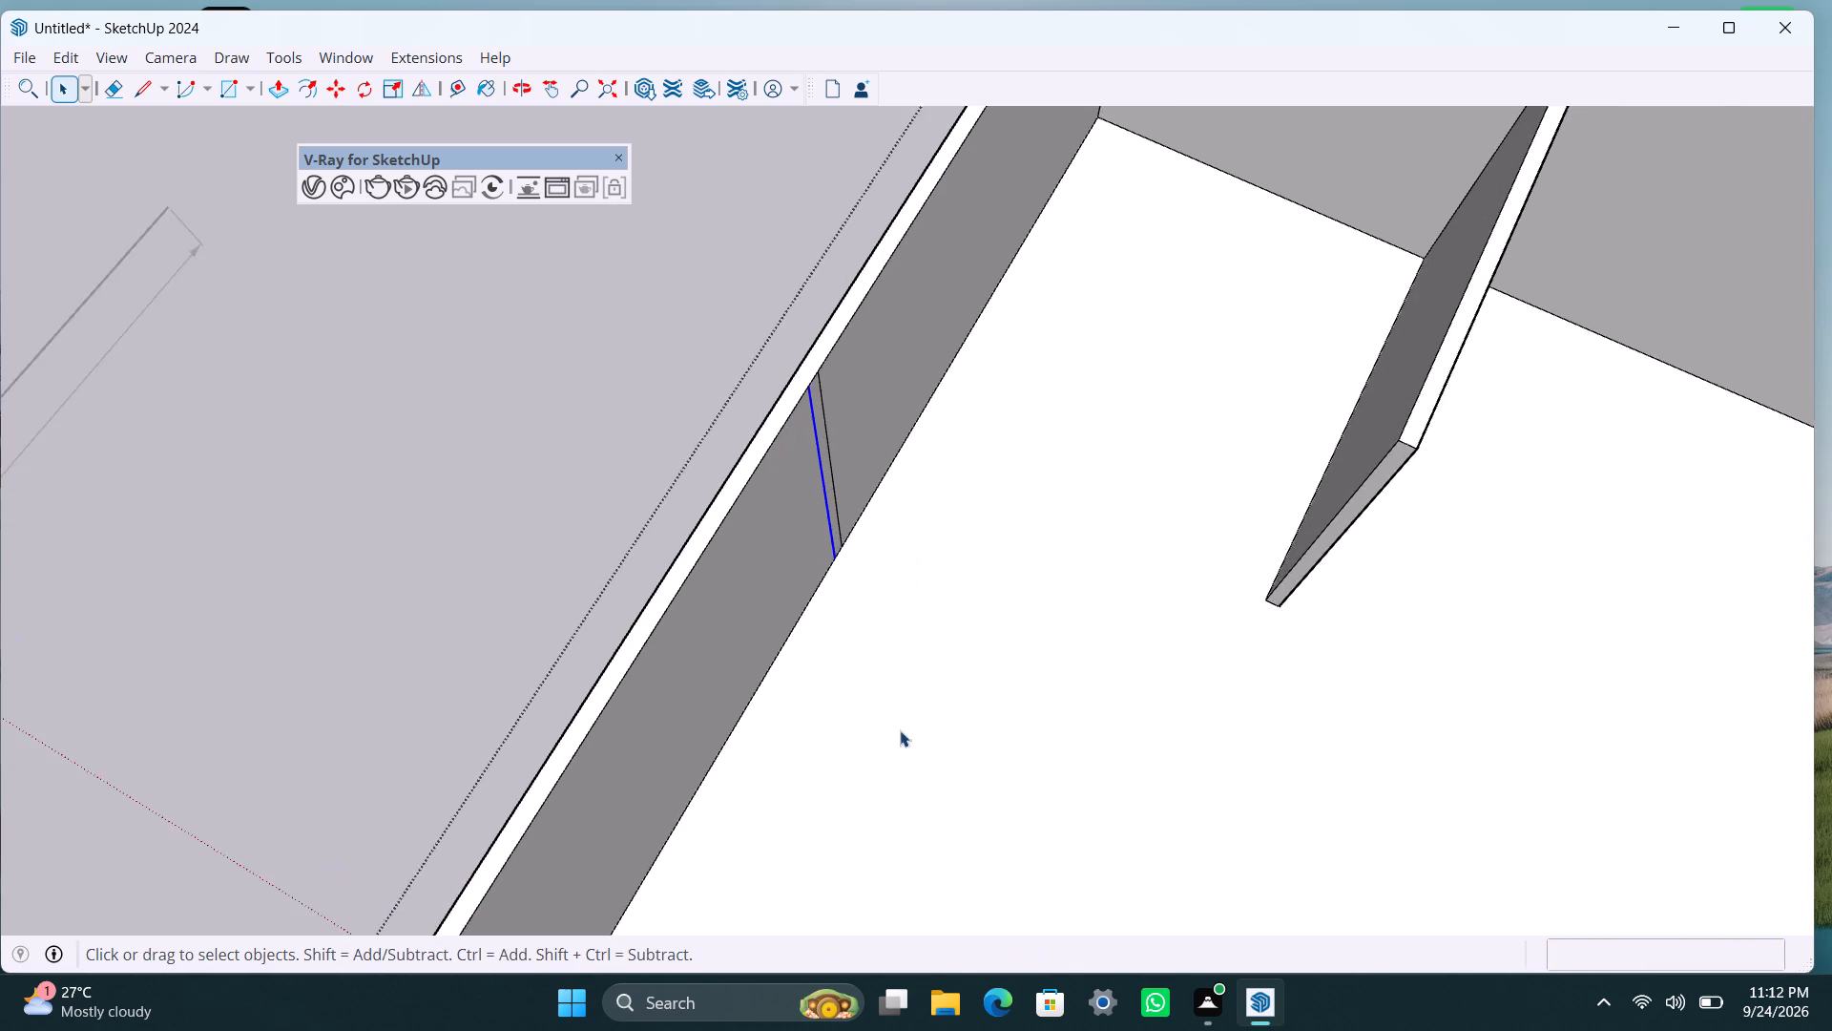
middle_drag(900, 731, 773, 651)
scroll(807, 588, up, 4)
scroll(827, 470, up, 1)
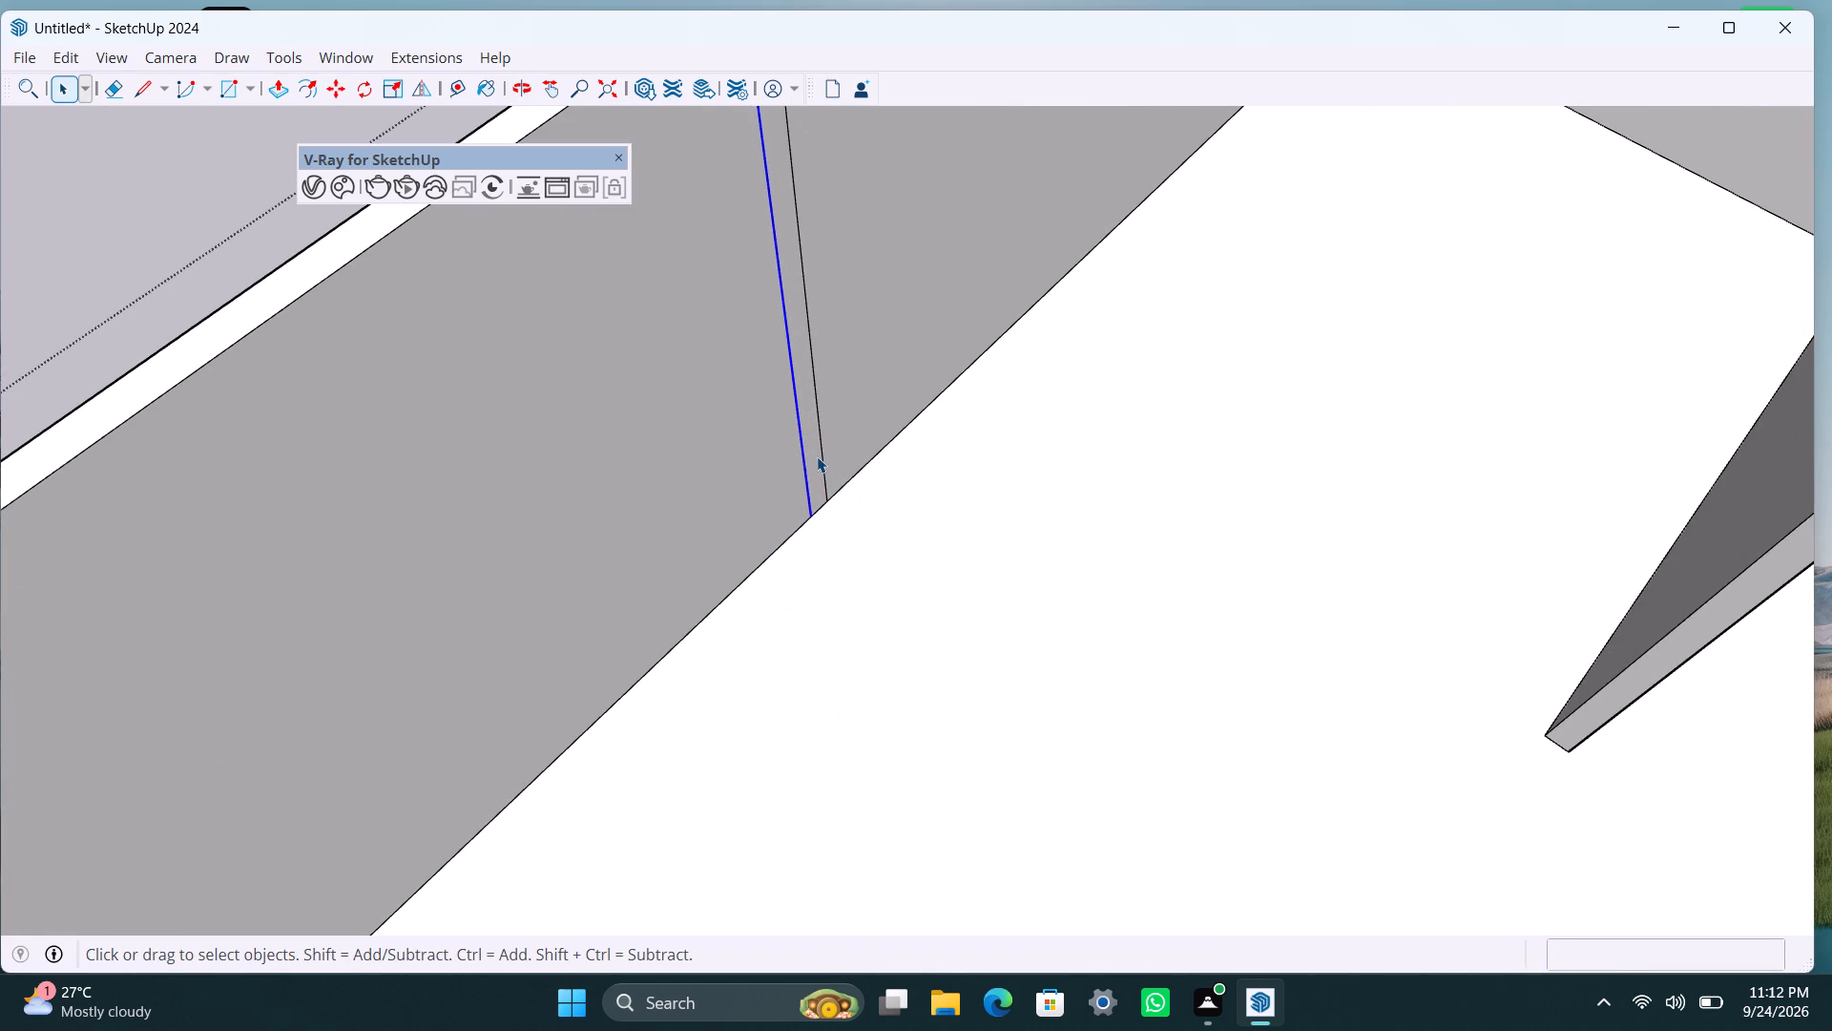
click(817, 455)
key(p)
drag(817, 455, 1478, 784)
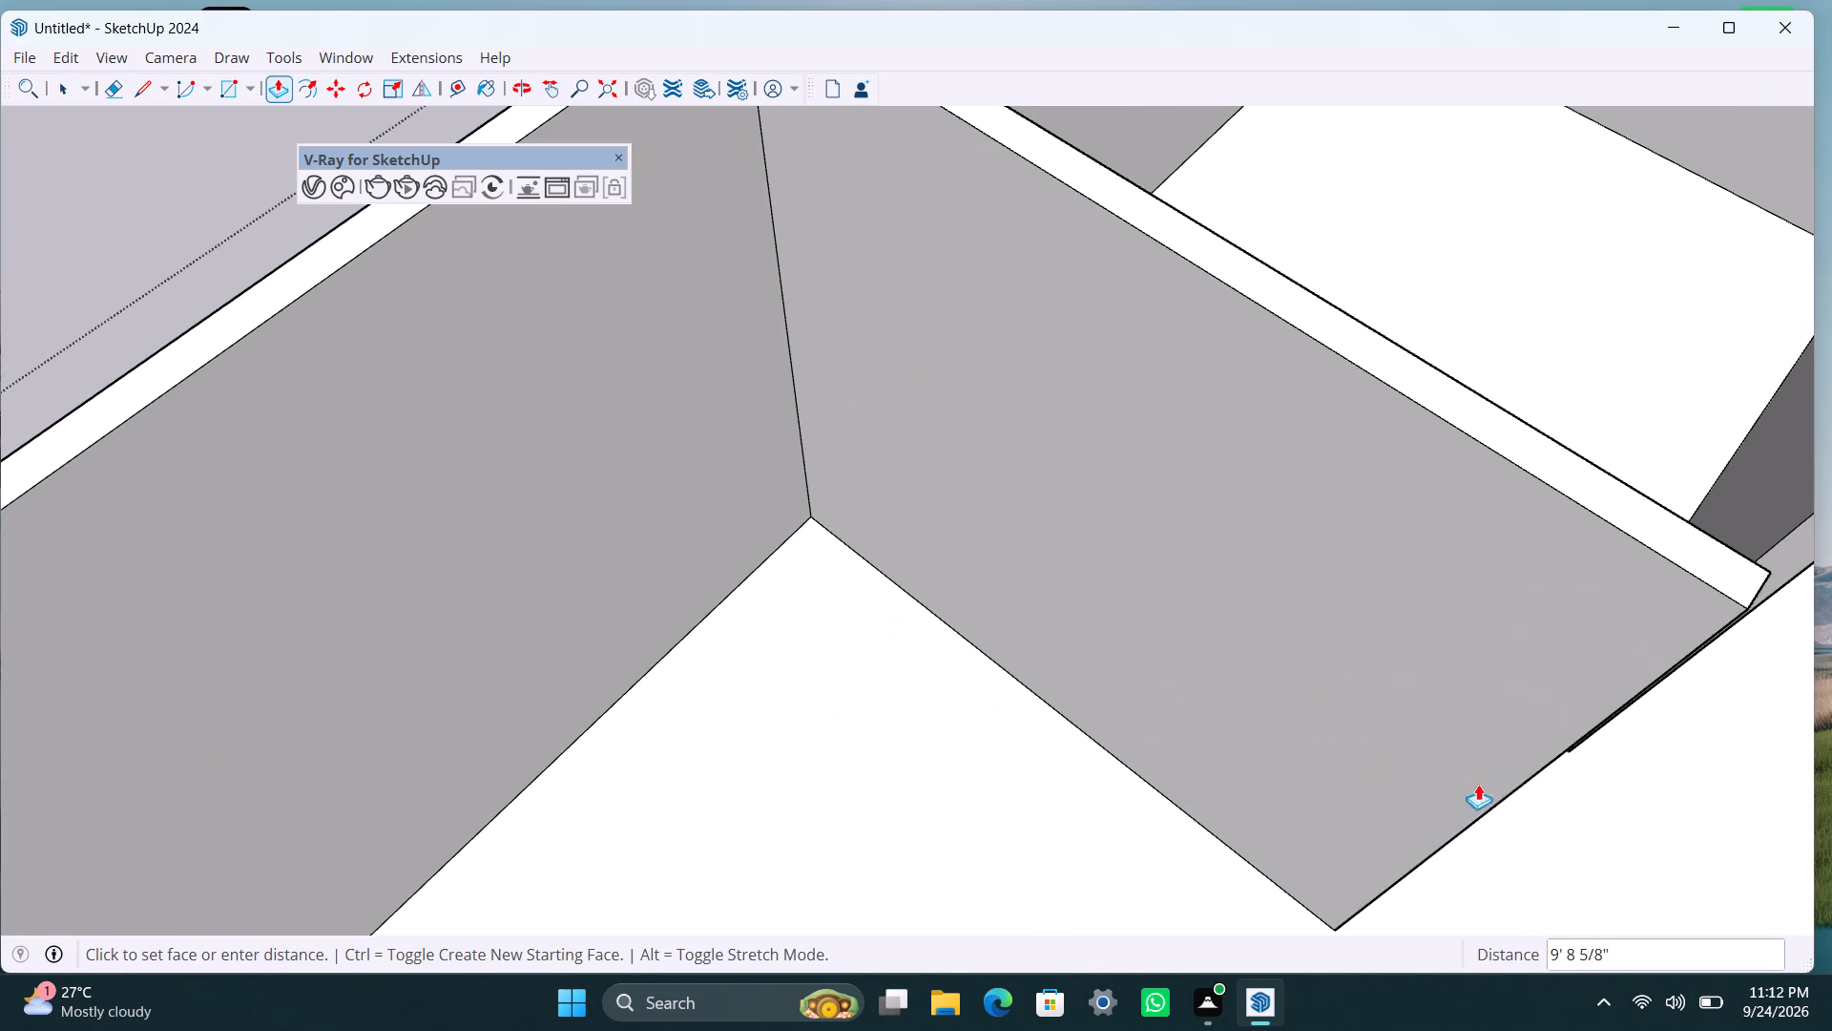
drag(1478, 784, 1743, 567)
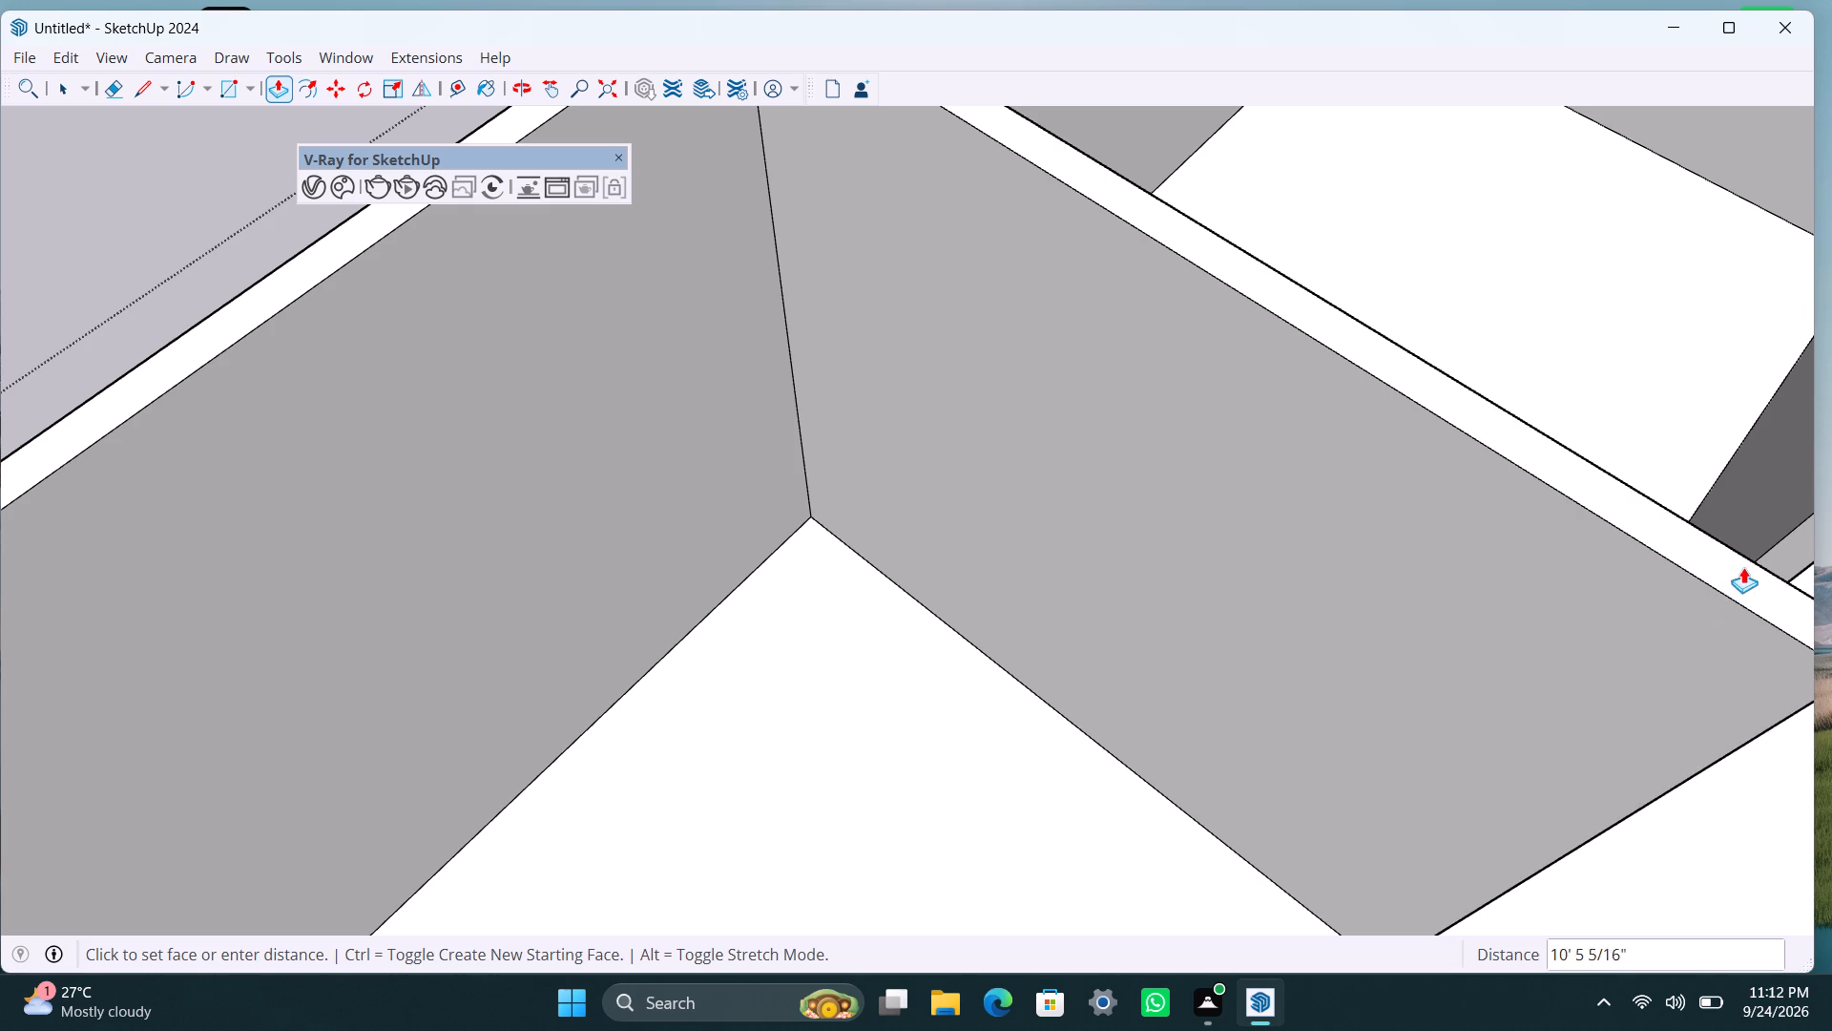
drag(1743, 567, 1807, 564)
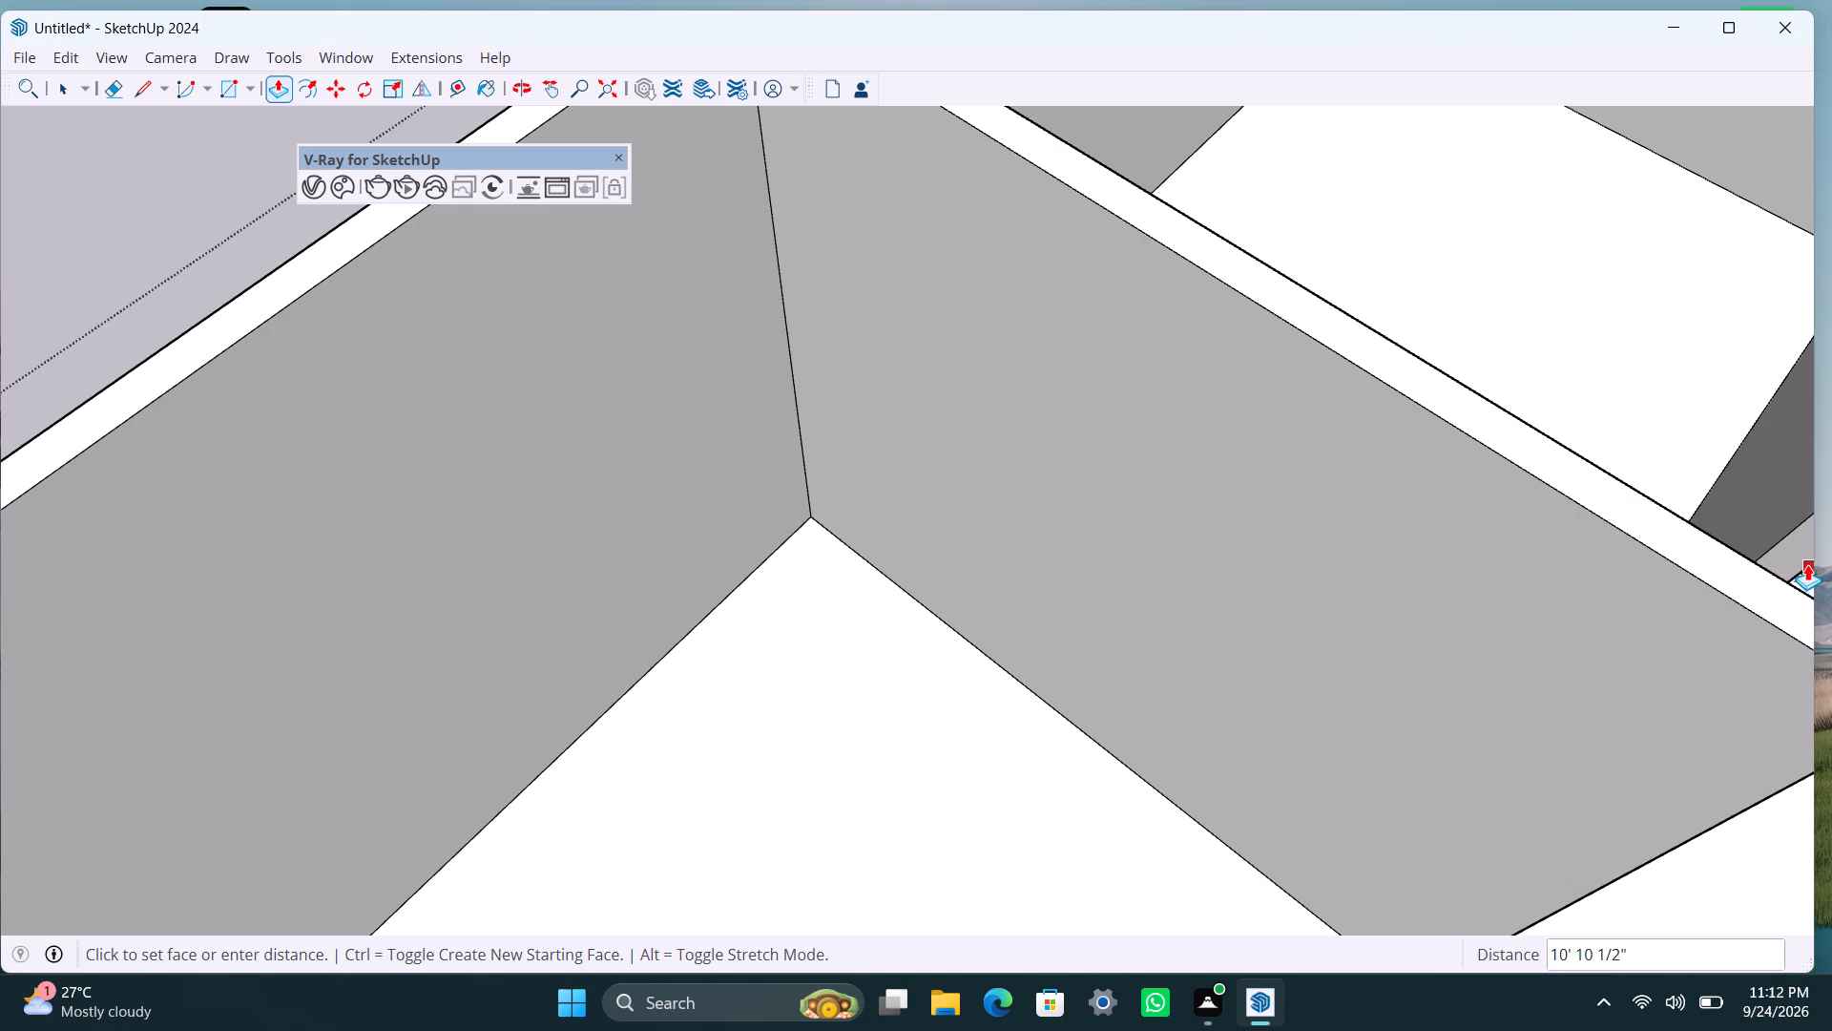
drag(1807, 564, 1807, 561)
scroll(1706, 606, down, 9)
shift+middle_drag(1640, 556, 1266, 342)
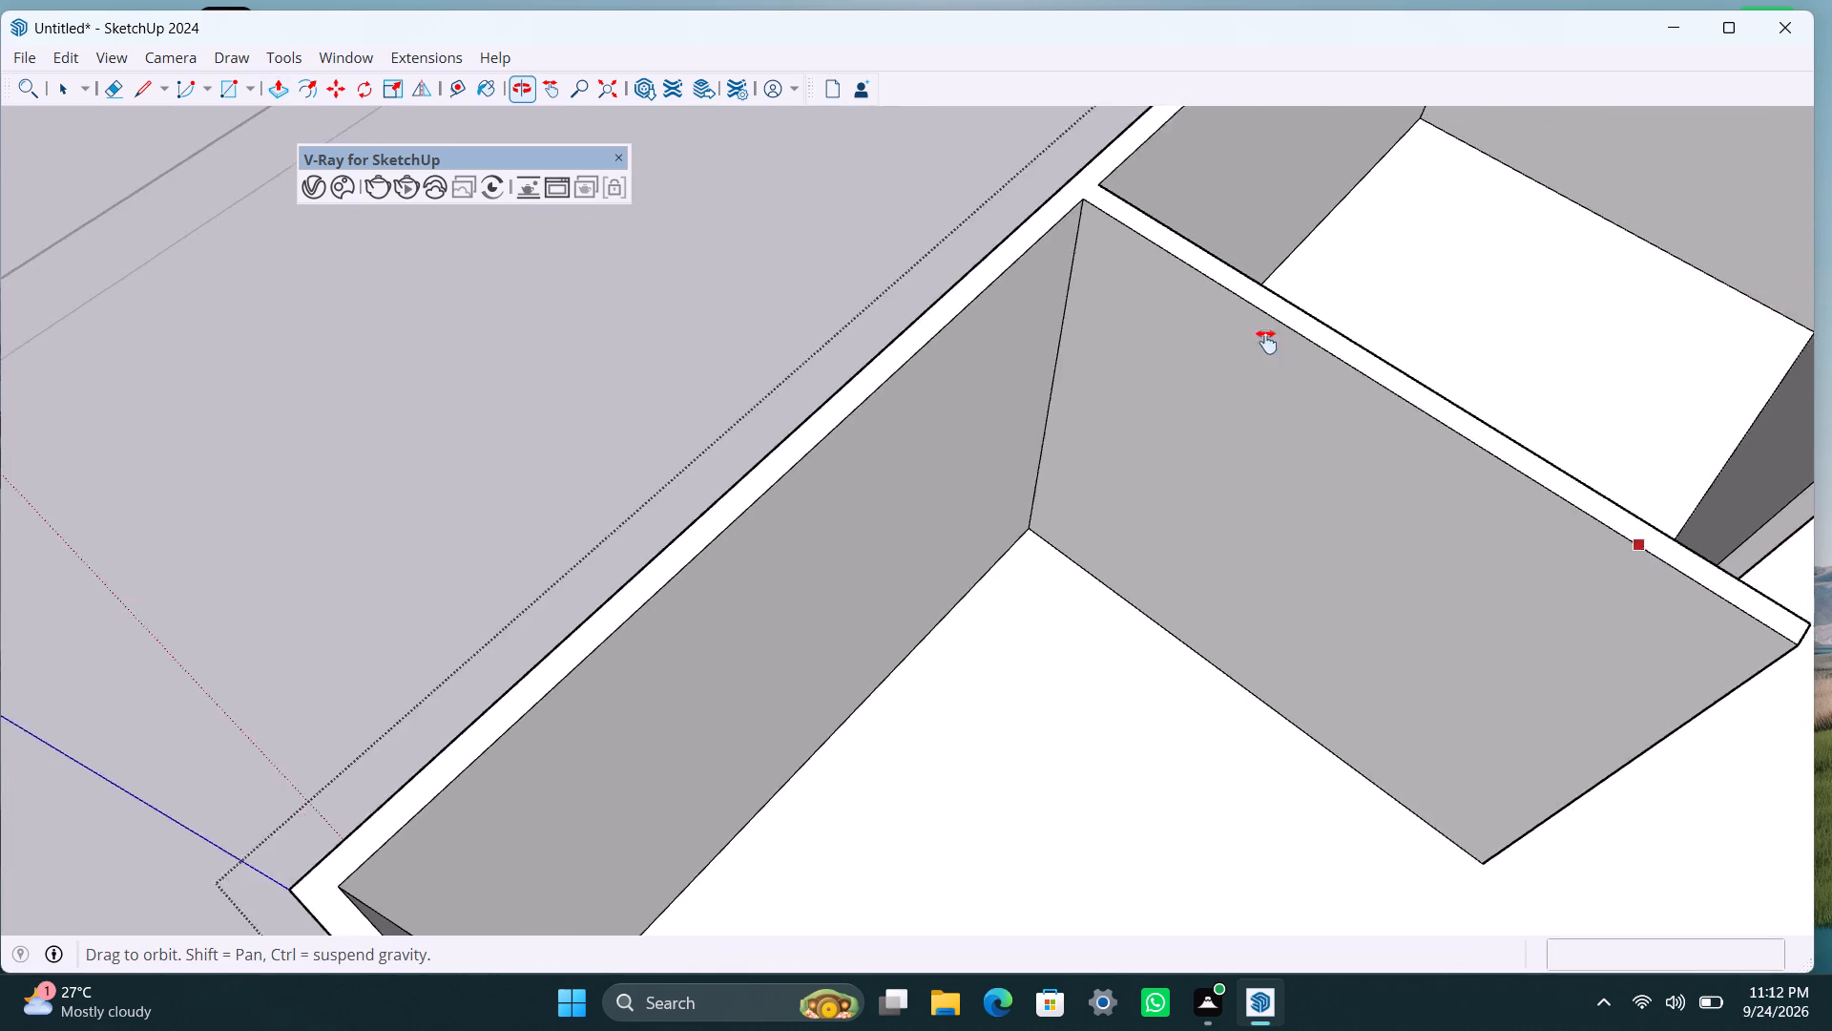
shift+middle_drag(1266, 342, 937, 279)
middle_drag(1099, 603, 718, 550)
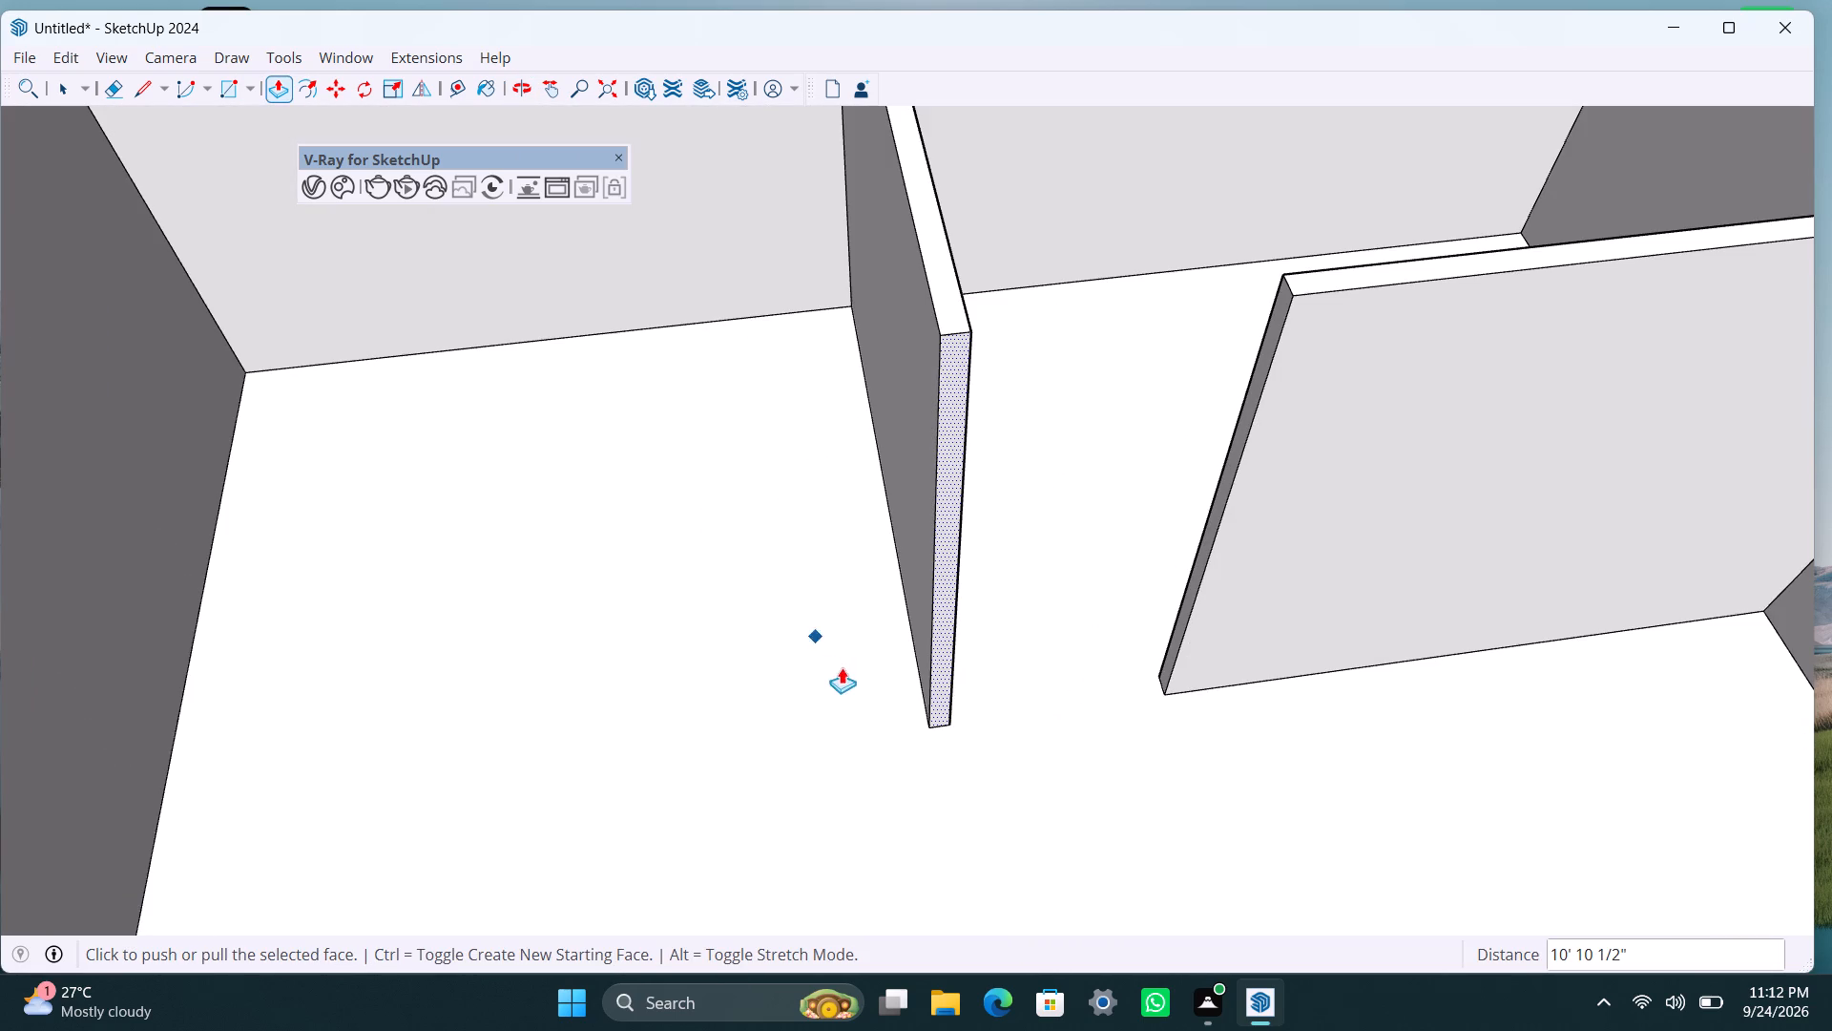
drag(946, 661, 1248, 466)
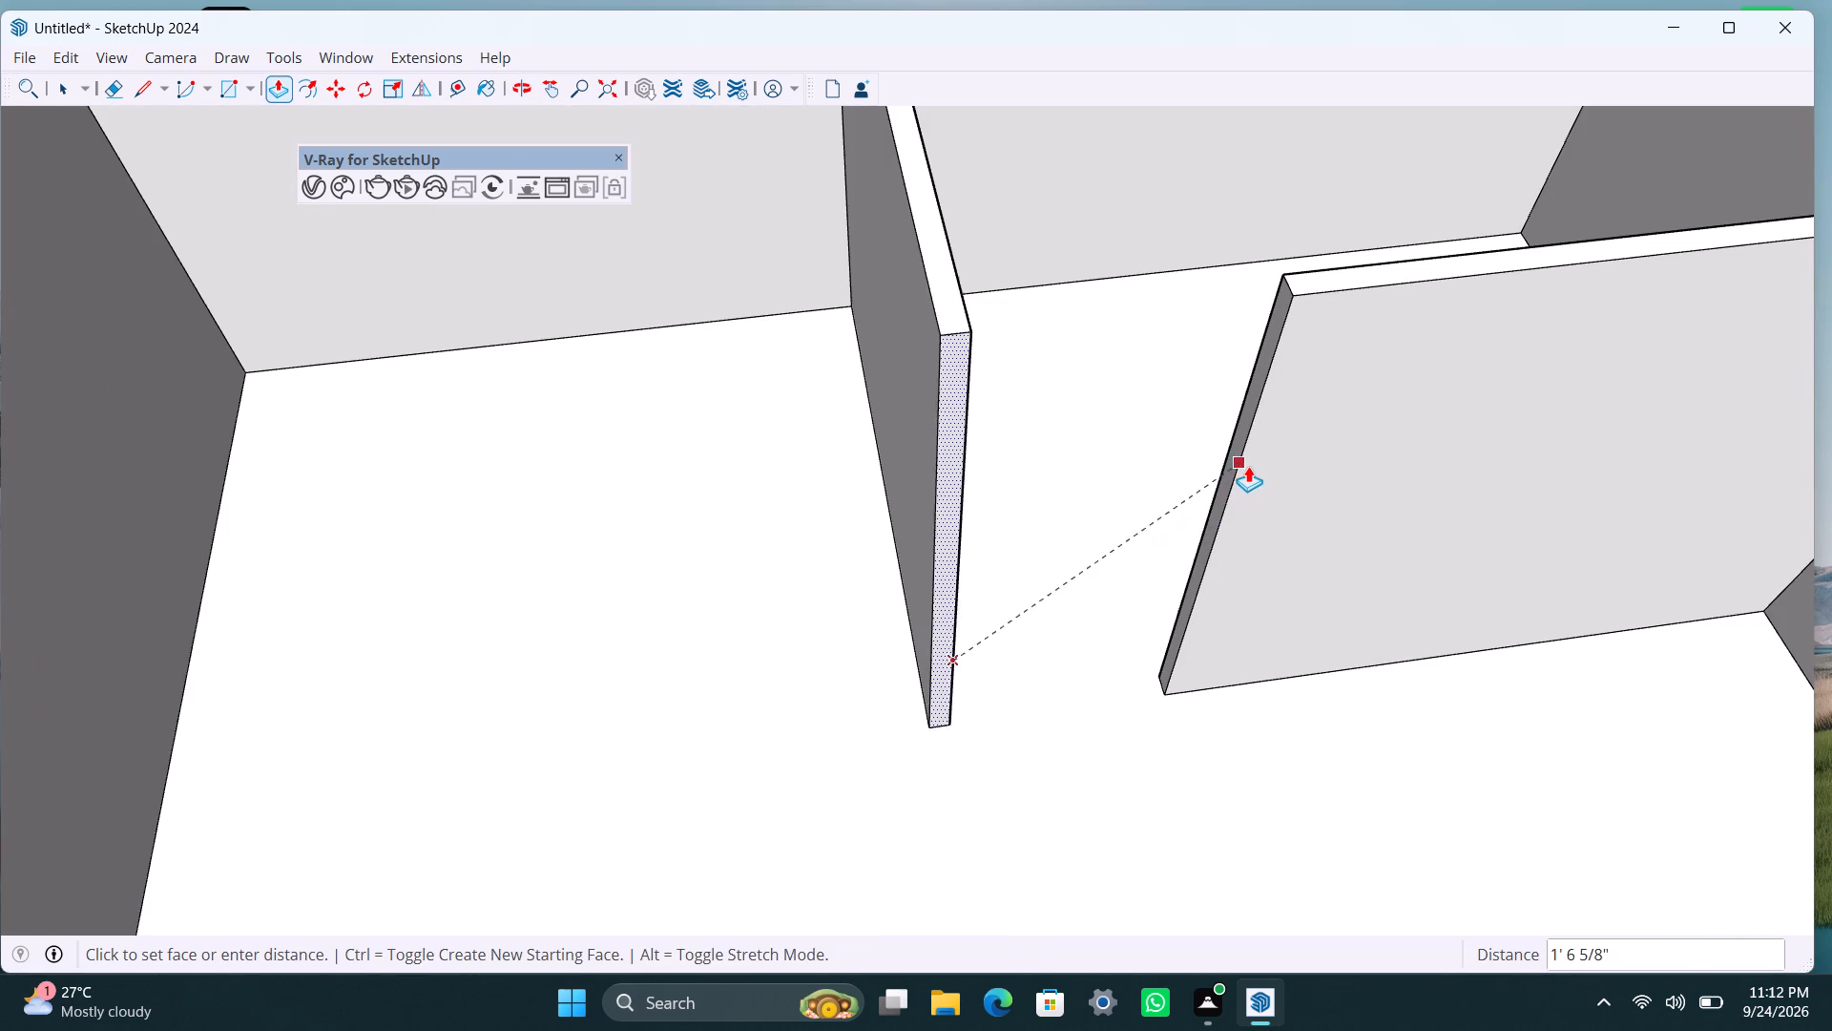
drag(1248, 466, 1250, 441)
key(space)
Copy the short top edge of the first partition's free end 3' down its end face to mark the door header.
scroll(960, 448, down, 3)
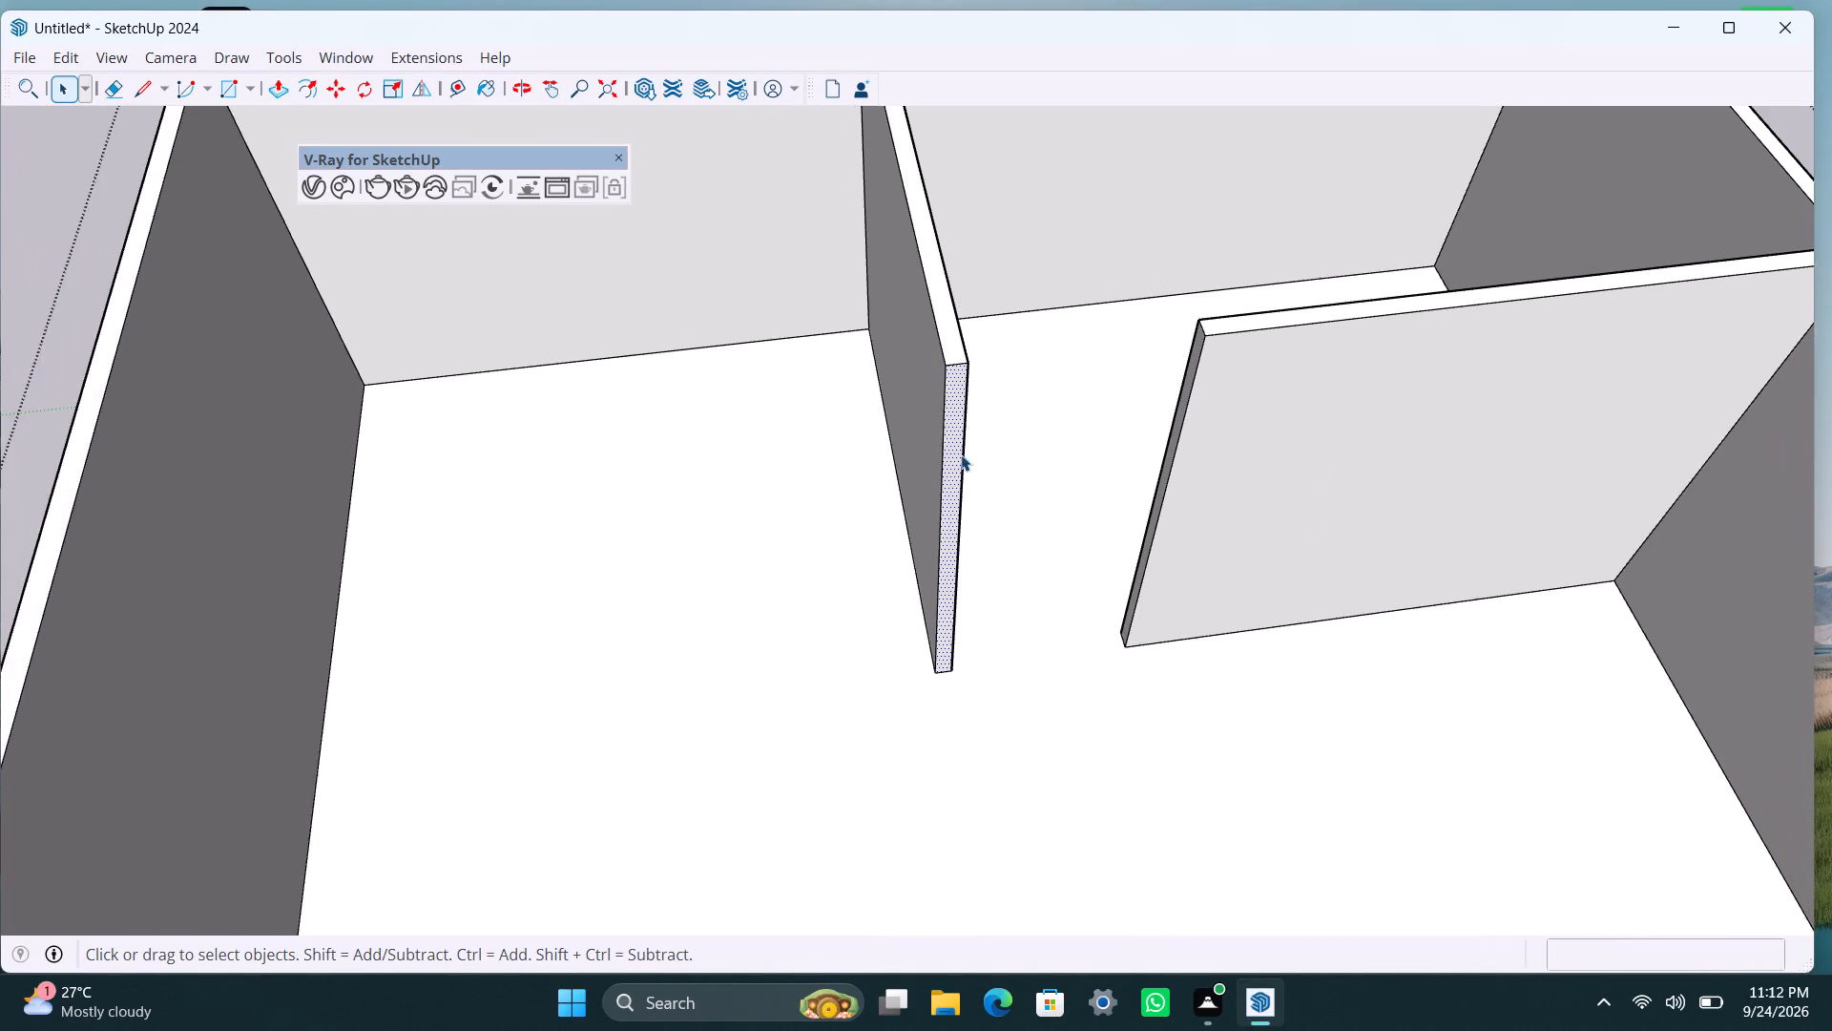
middle_drag(967, 447, 814, 477)
middle_drag(1019, 500, 1197, 510)
scroll(1025, 502, up, 1)
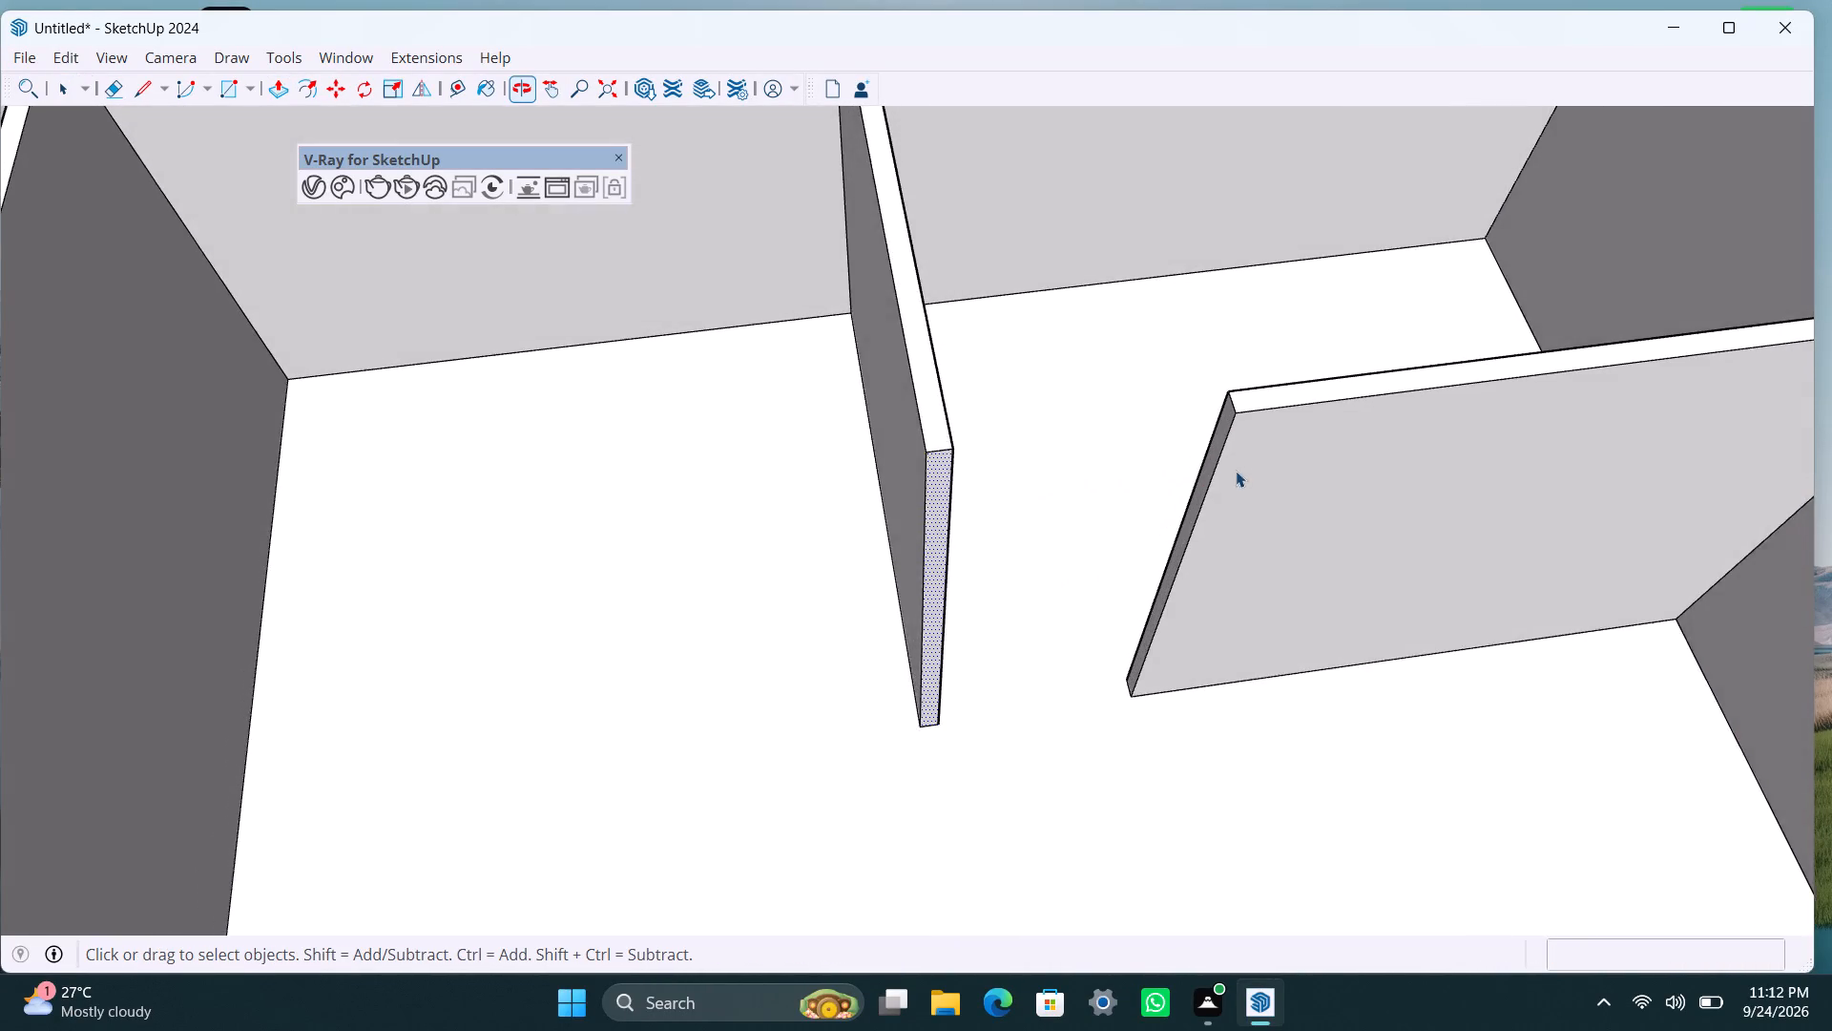
scroll(1236, 462, up, 5)
click(1234, 395)
key(m)
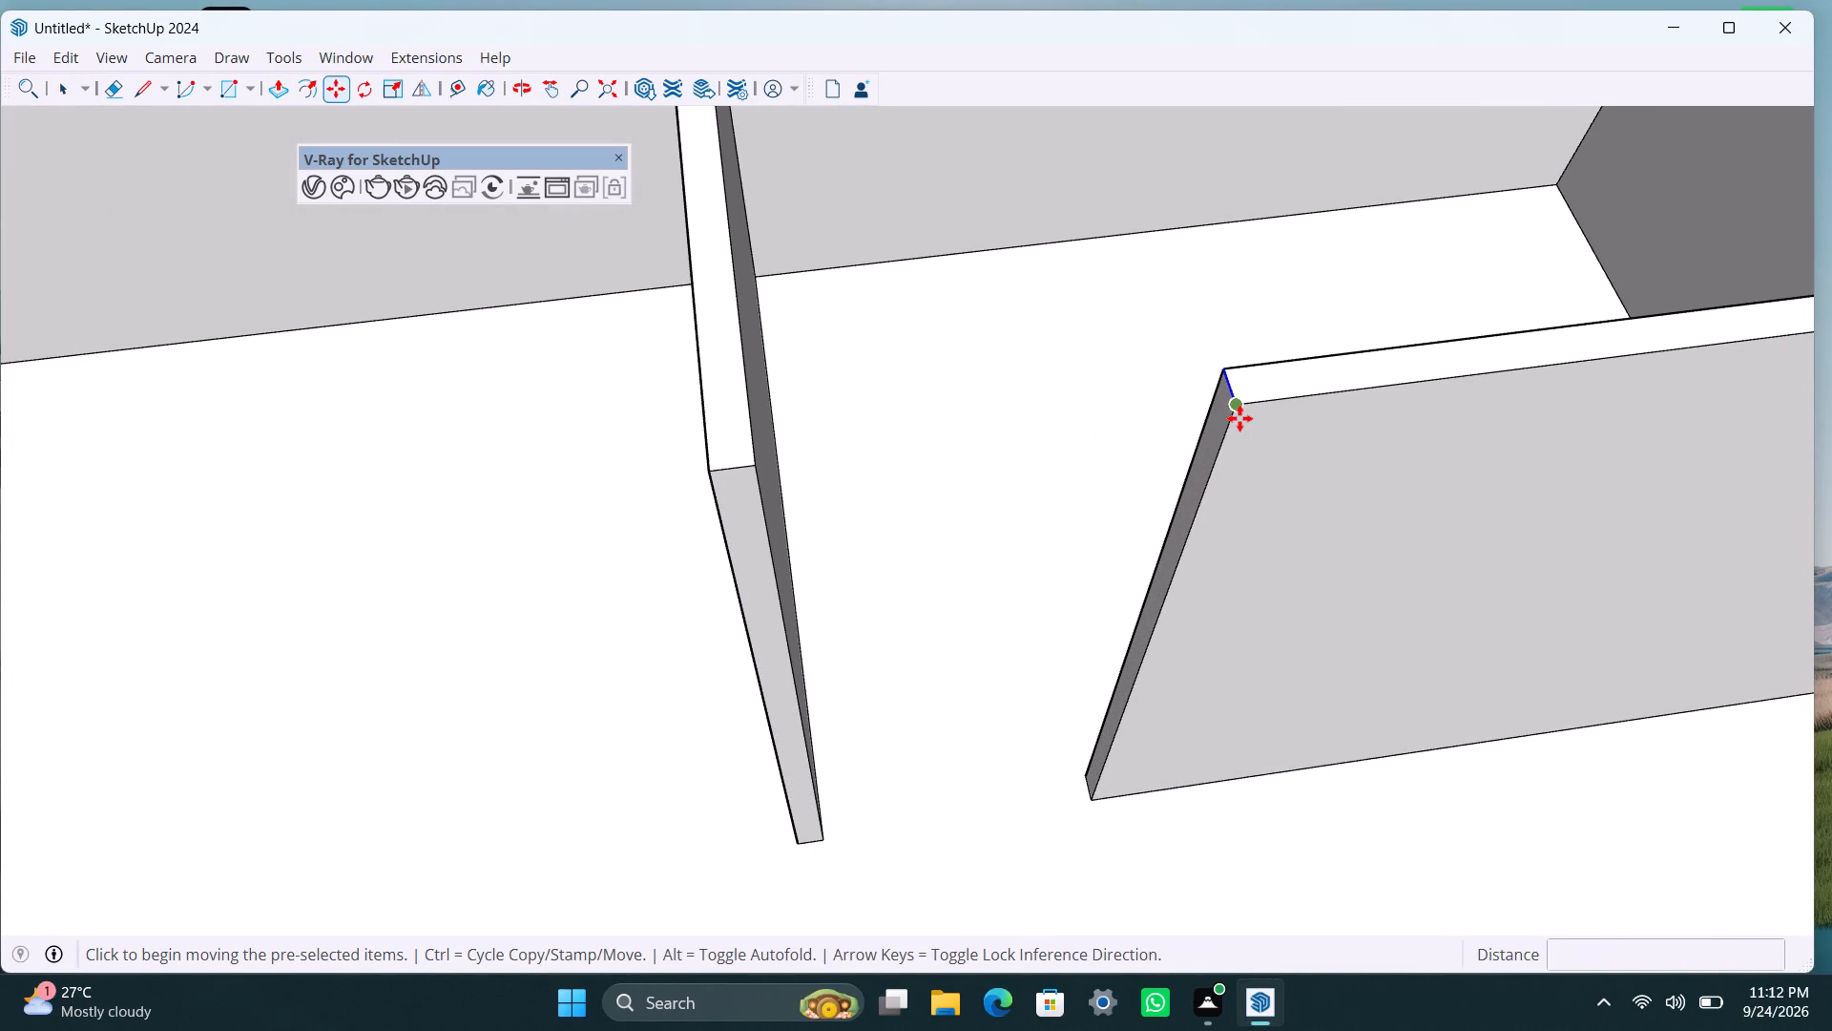
click(1239, 418)
text(3')
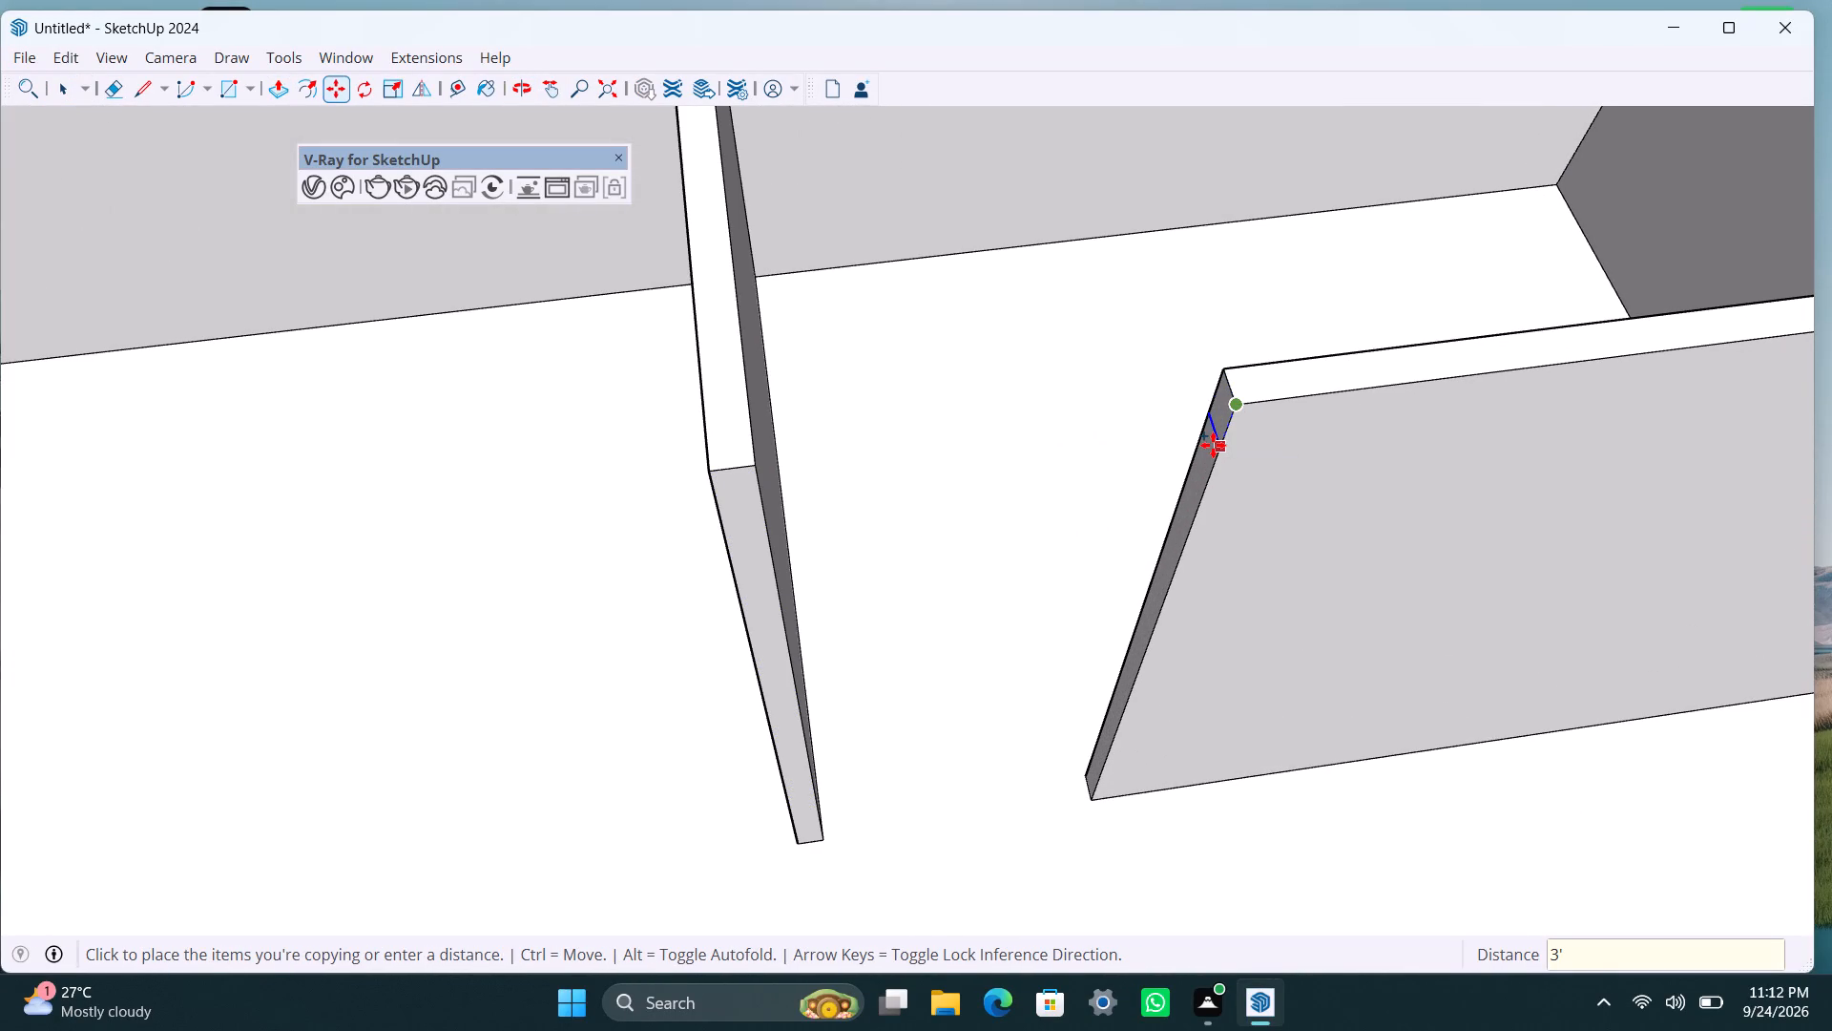
key(Return)
key(space)
Push/Pull the upper part of the first partition's end face 4' to the second partition, forming a header over the doorway.
click(1205, 459)
key(p)
drag(1205, 459, 900, 522)
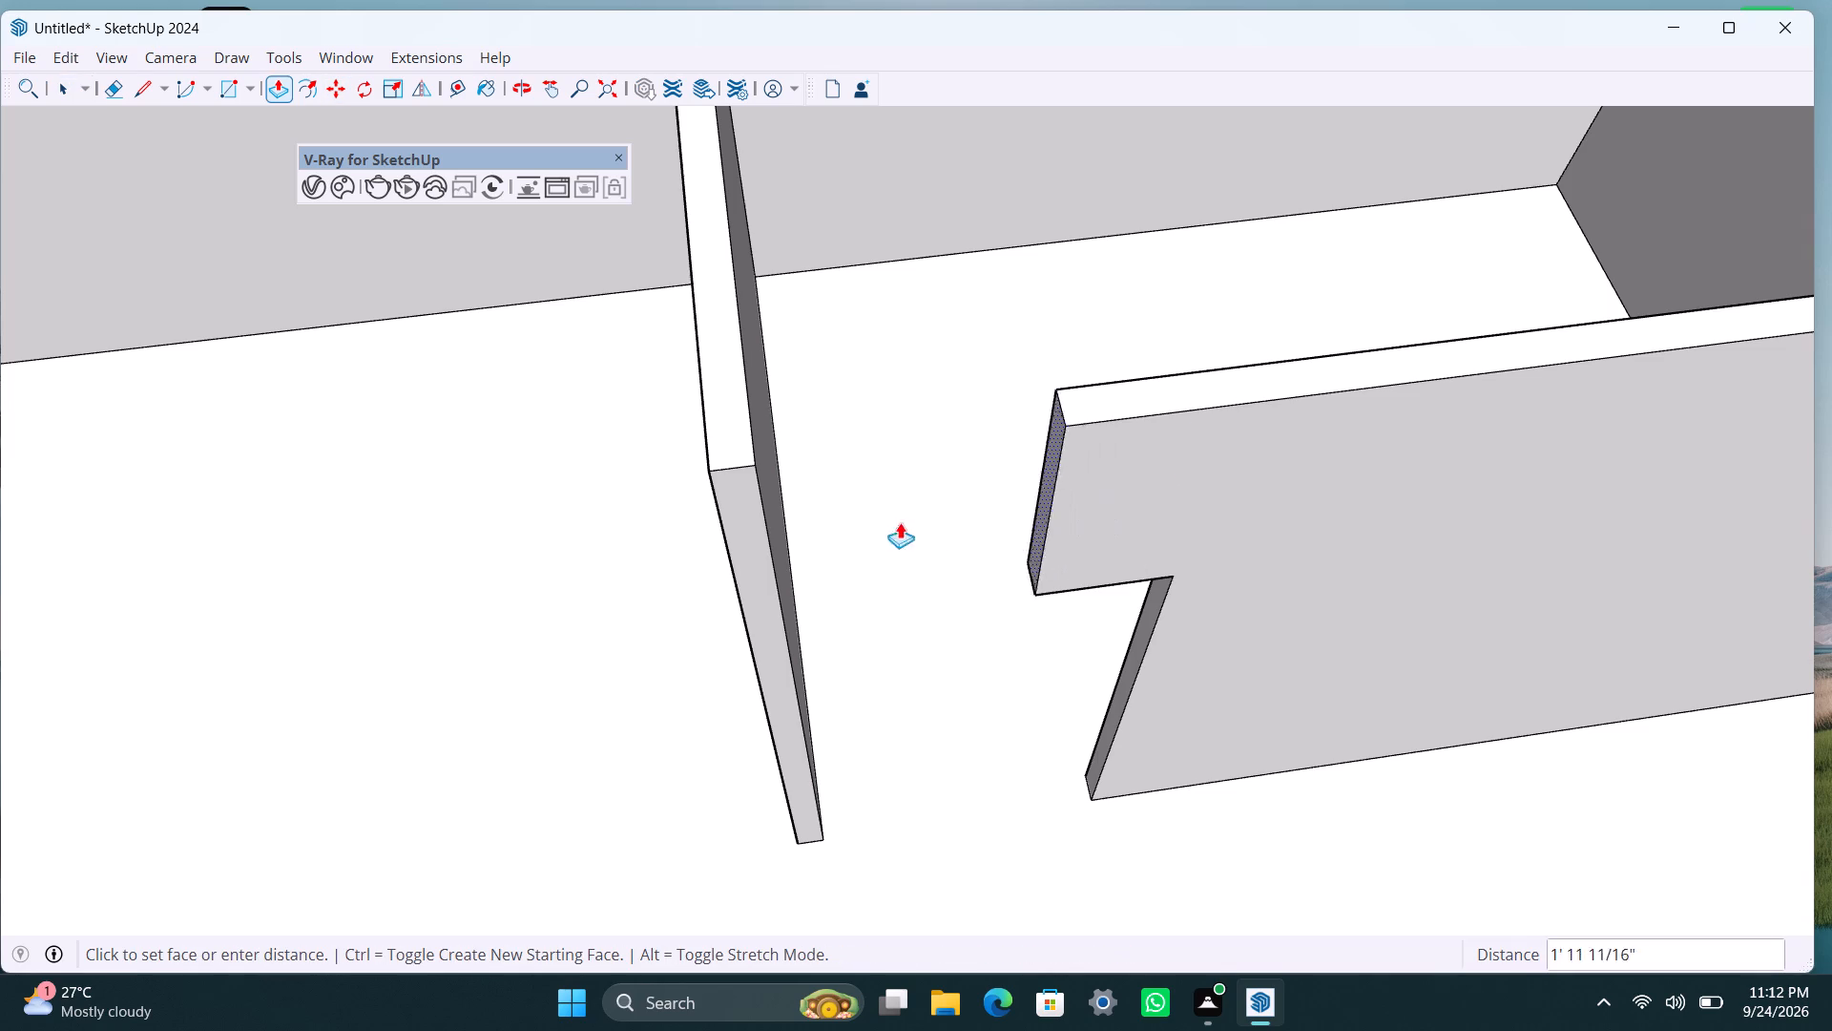
drag(900, 522, 745, 514)
Save the model as "1292 sqft flat 2" in the sketch up folder inside Documents > internship.
key(ctrl+s)
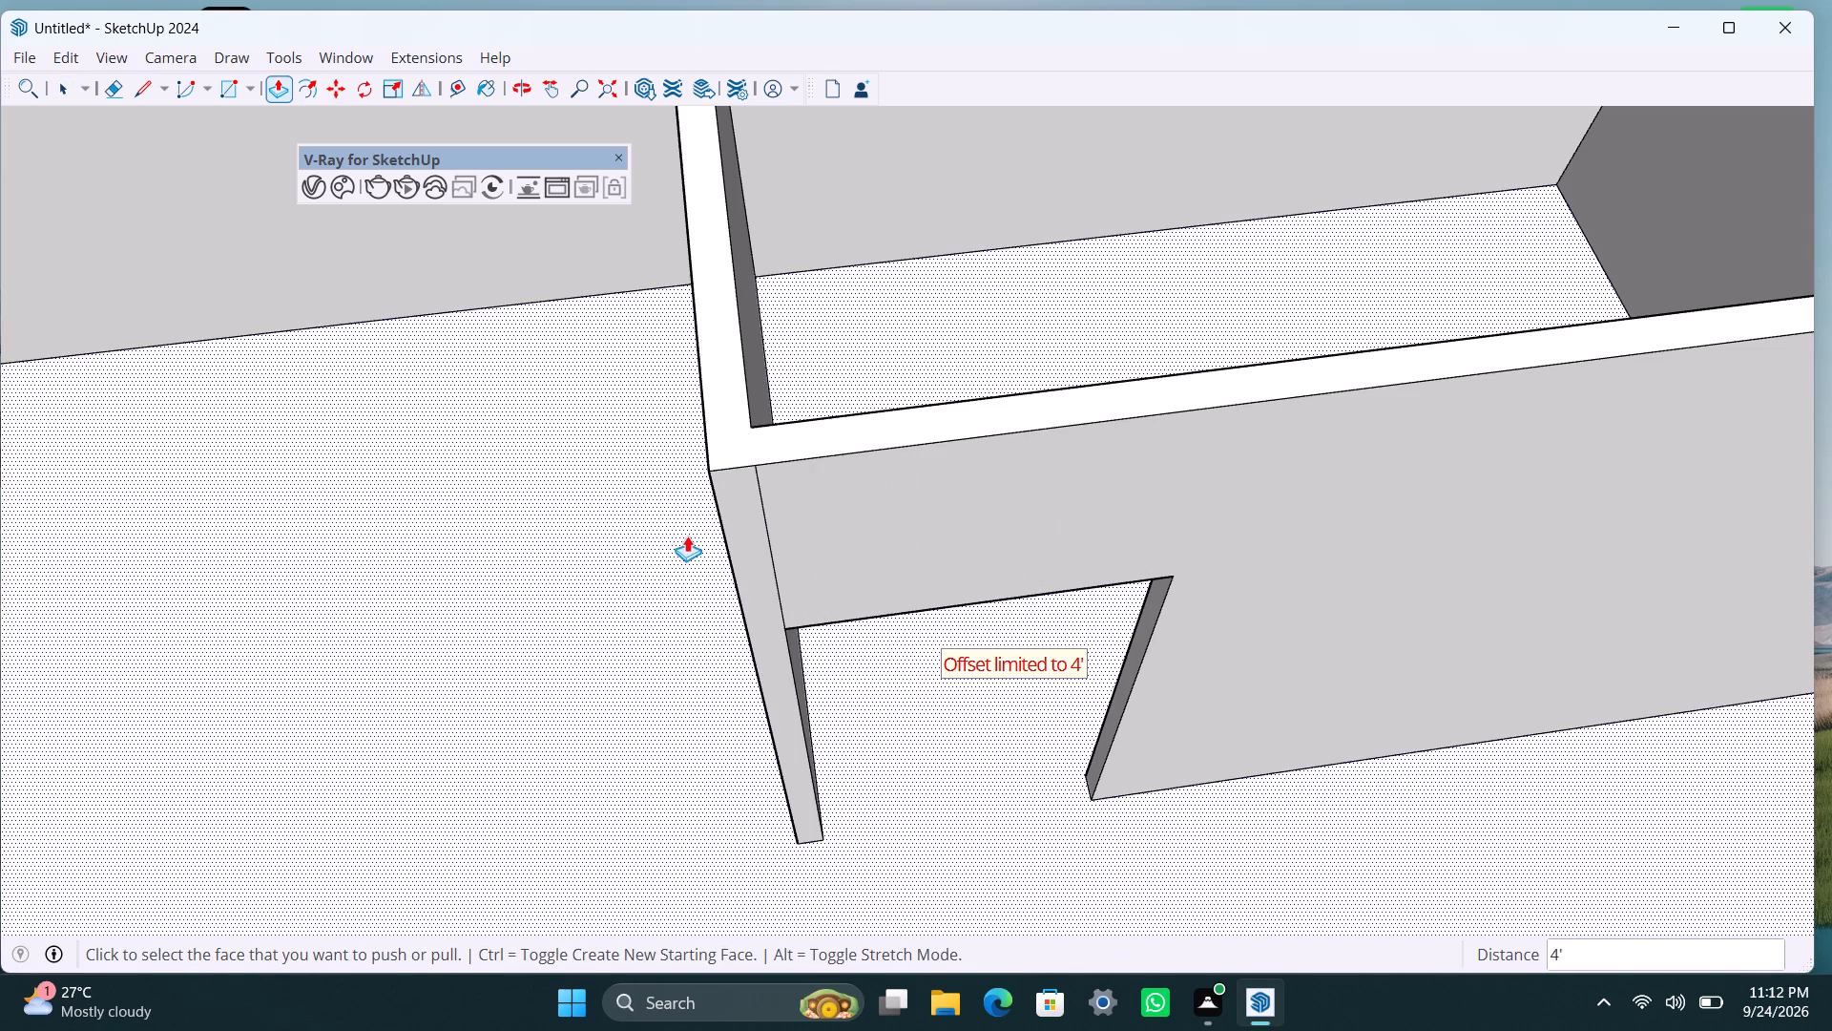
scroll(677, 531, down, 5)
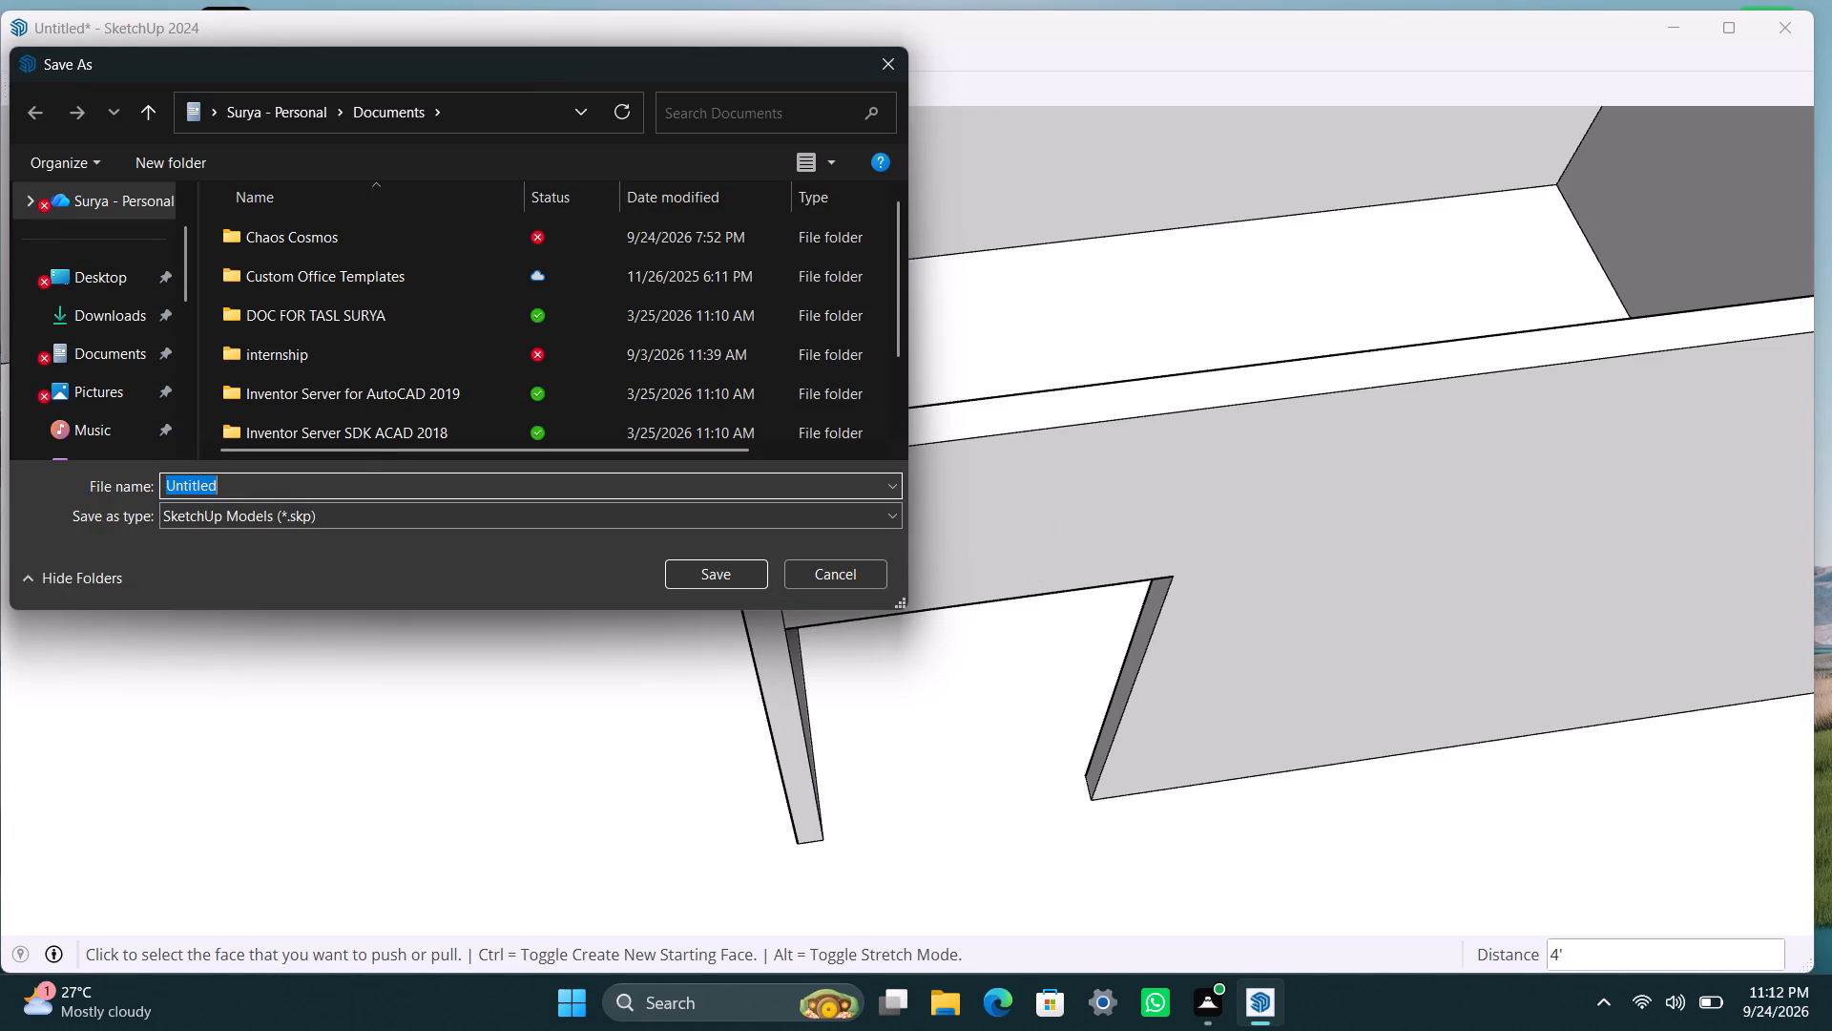
double_click(320, 363)
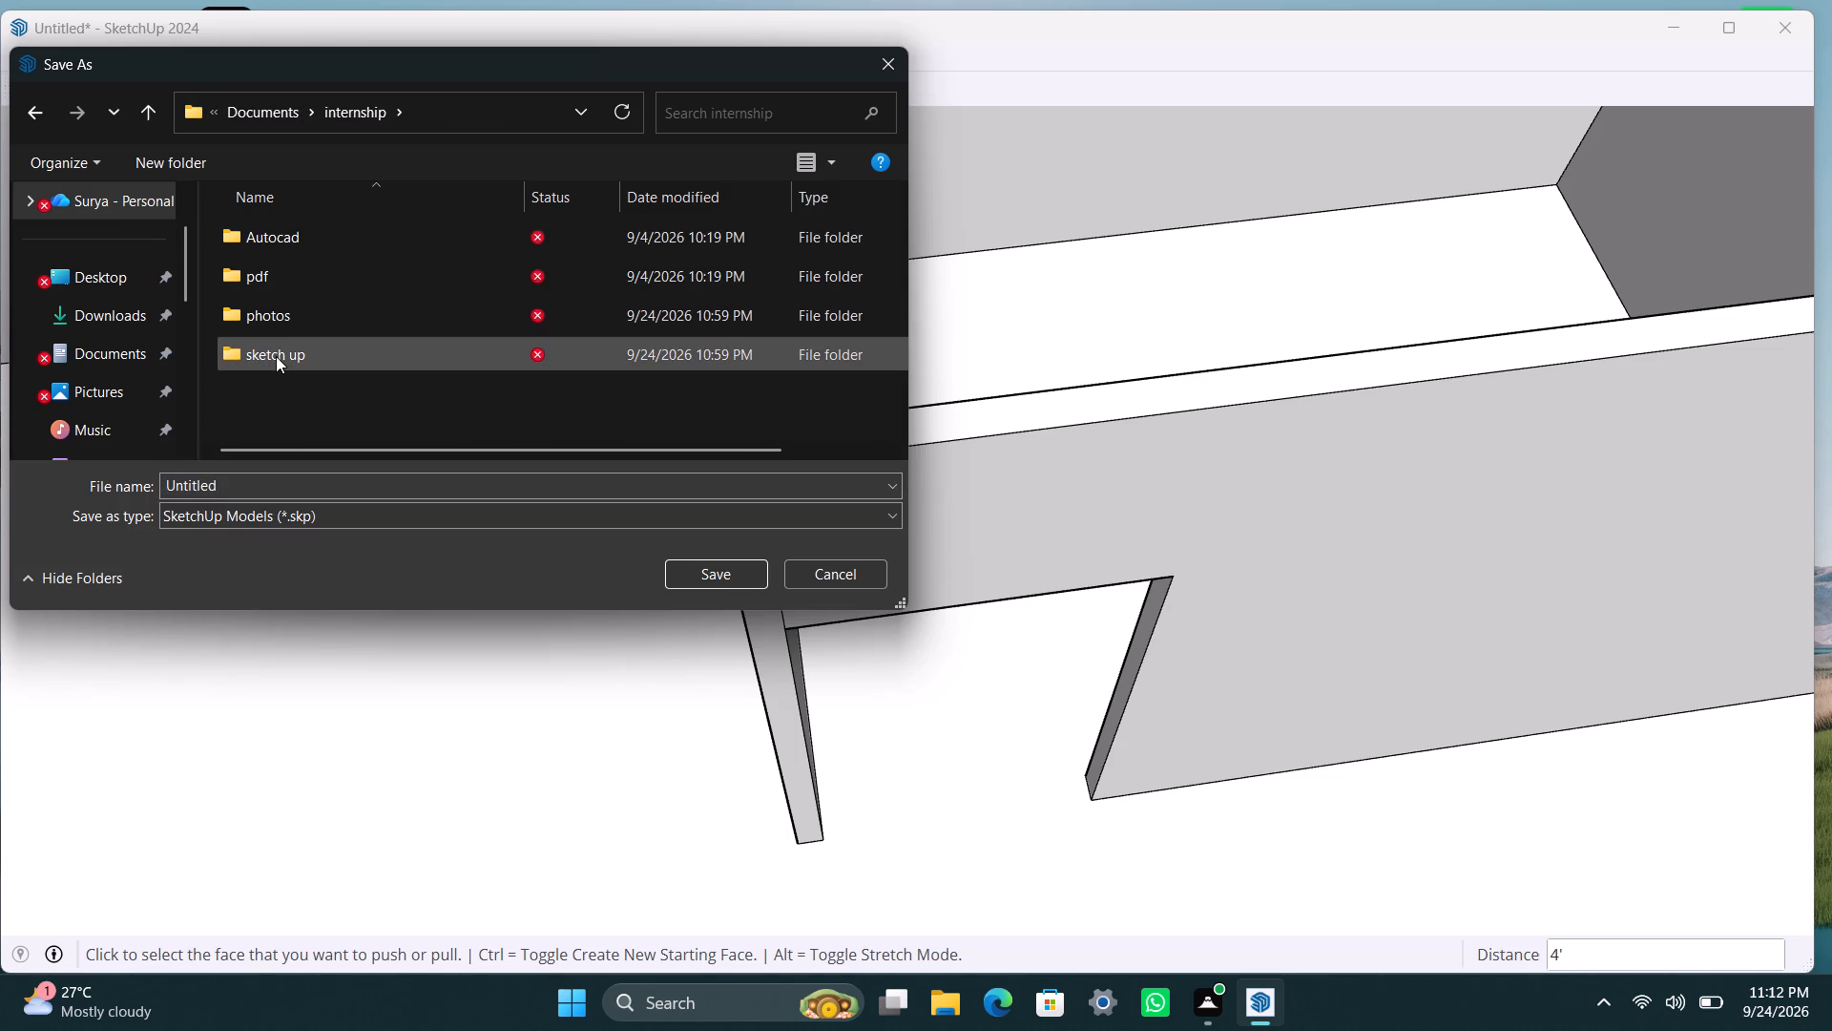
double_click(276, 356)
drag(332, 483, 97, 479)
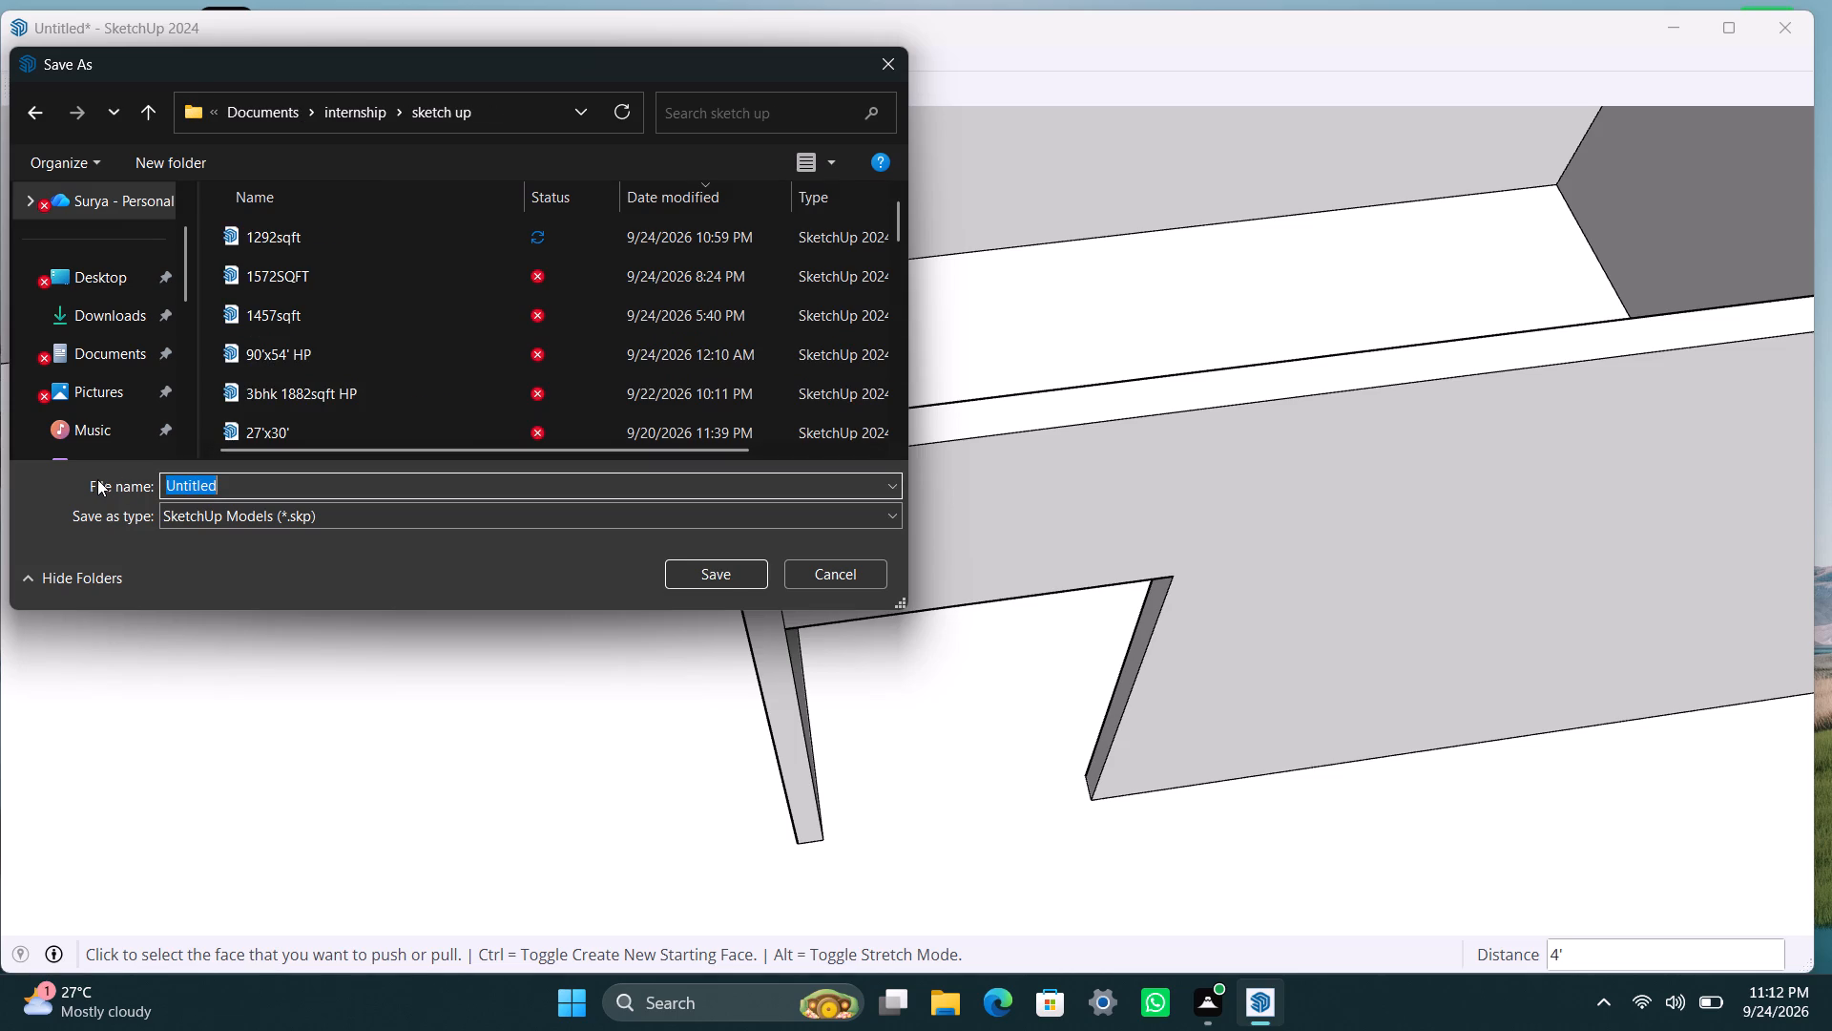
drag(97, 479, 96, 479)
text(12)
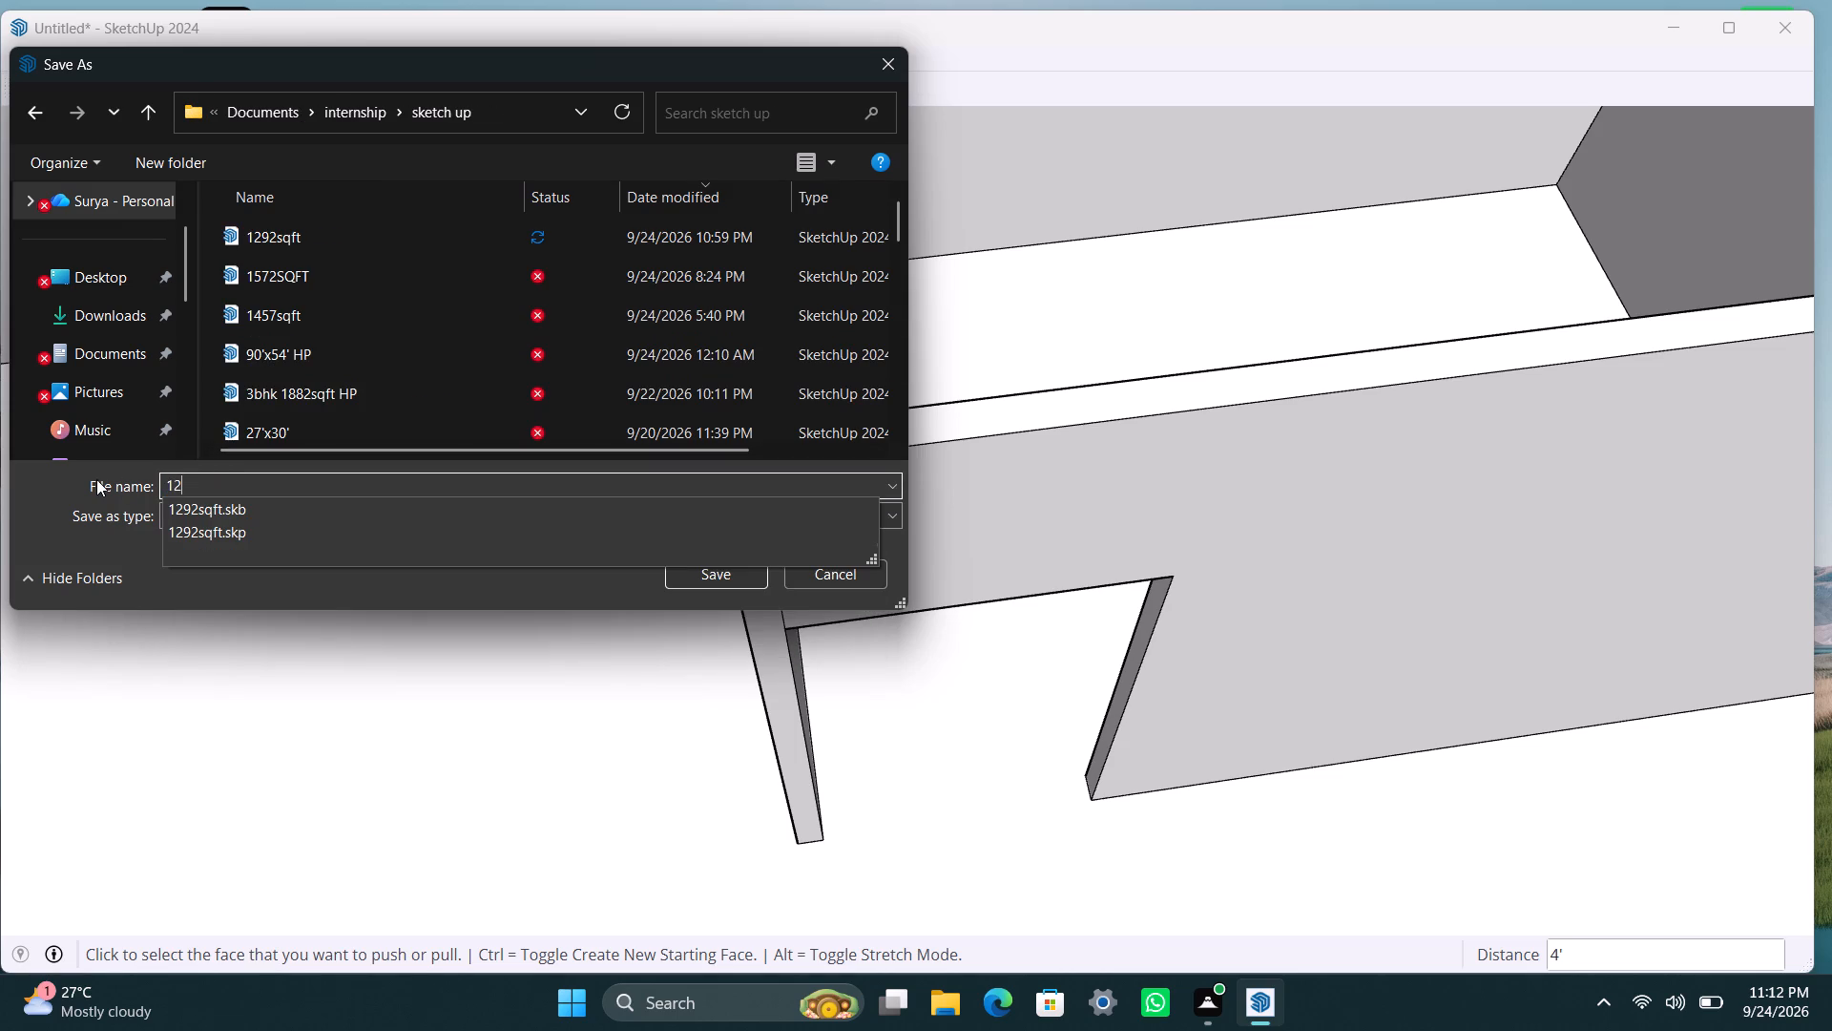
text(92 s)
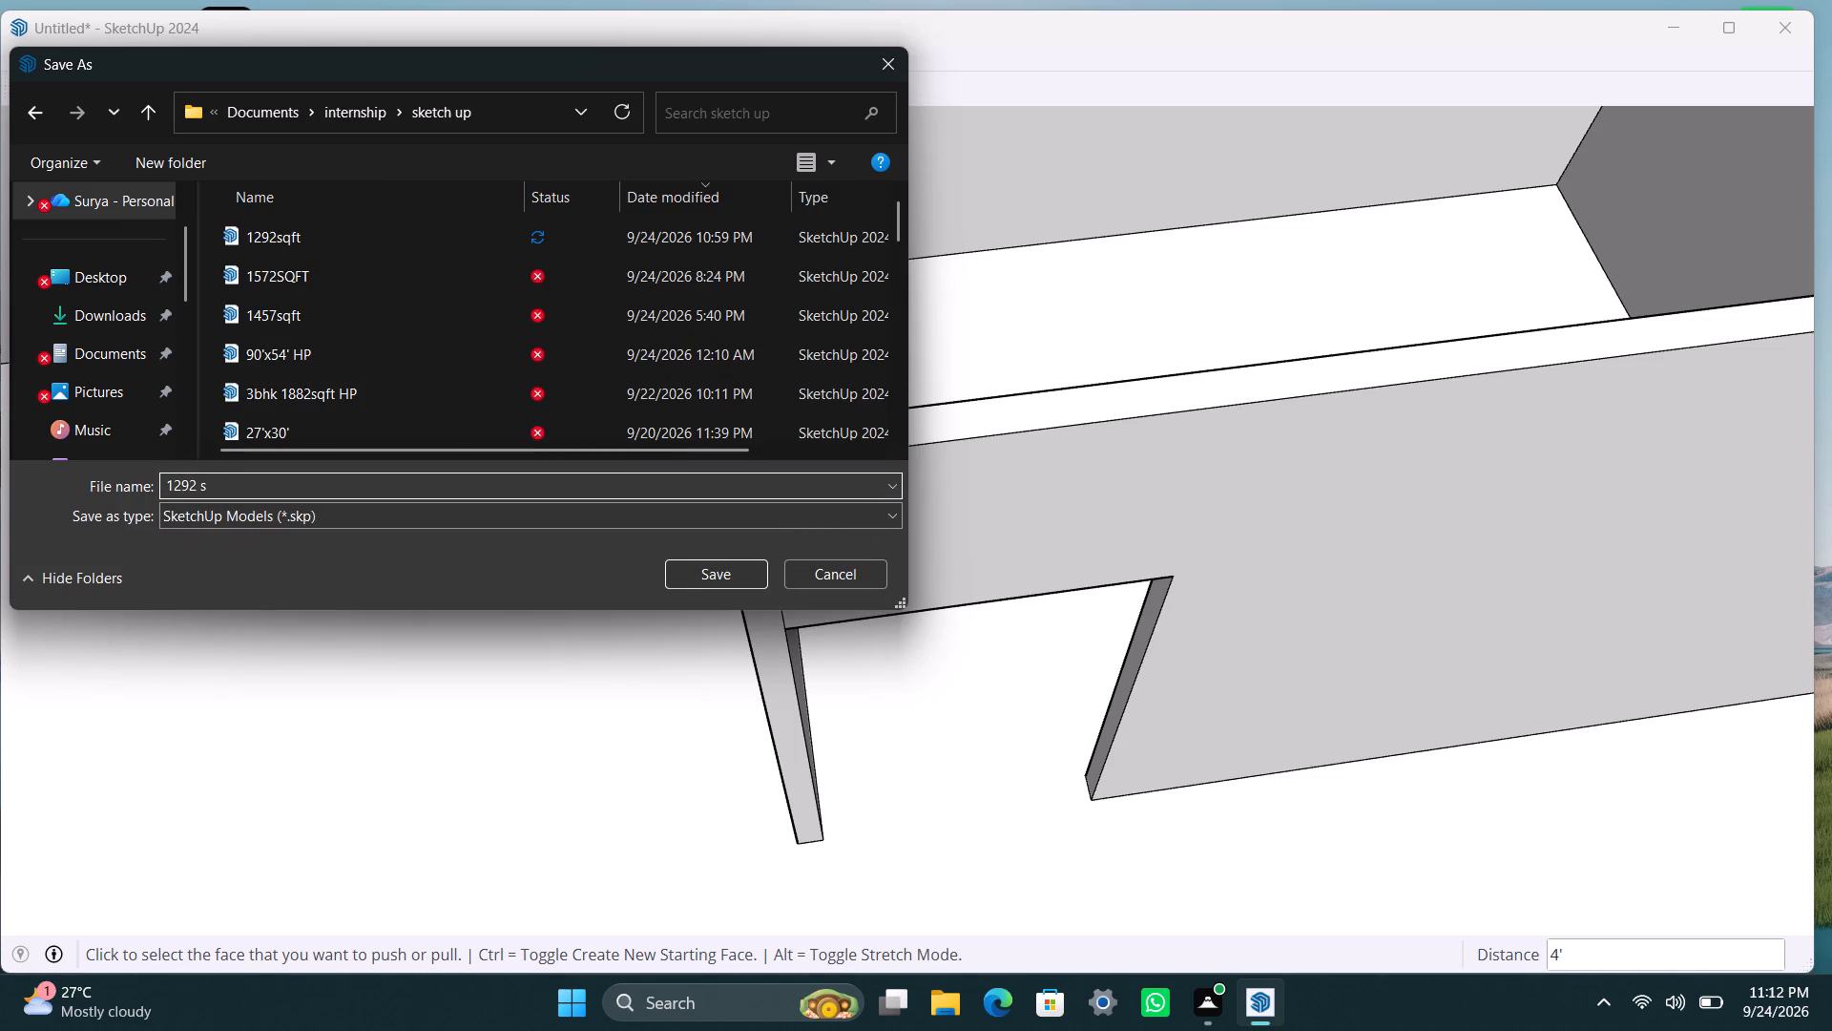
text(qft)
key(space)
key(2)
click(225, 477)
key(space)
text(flat)
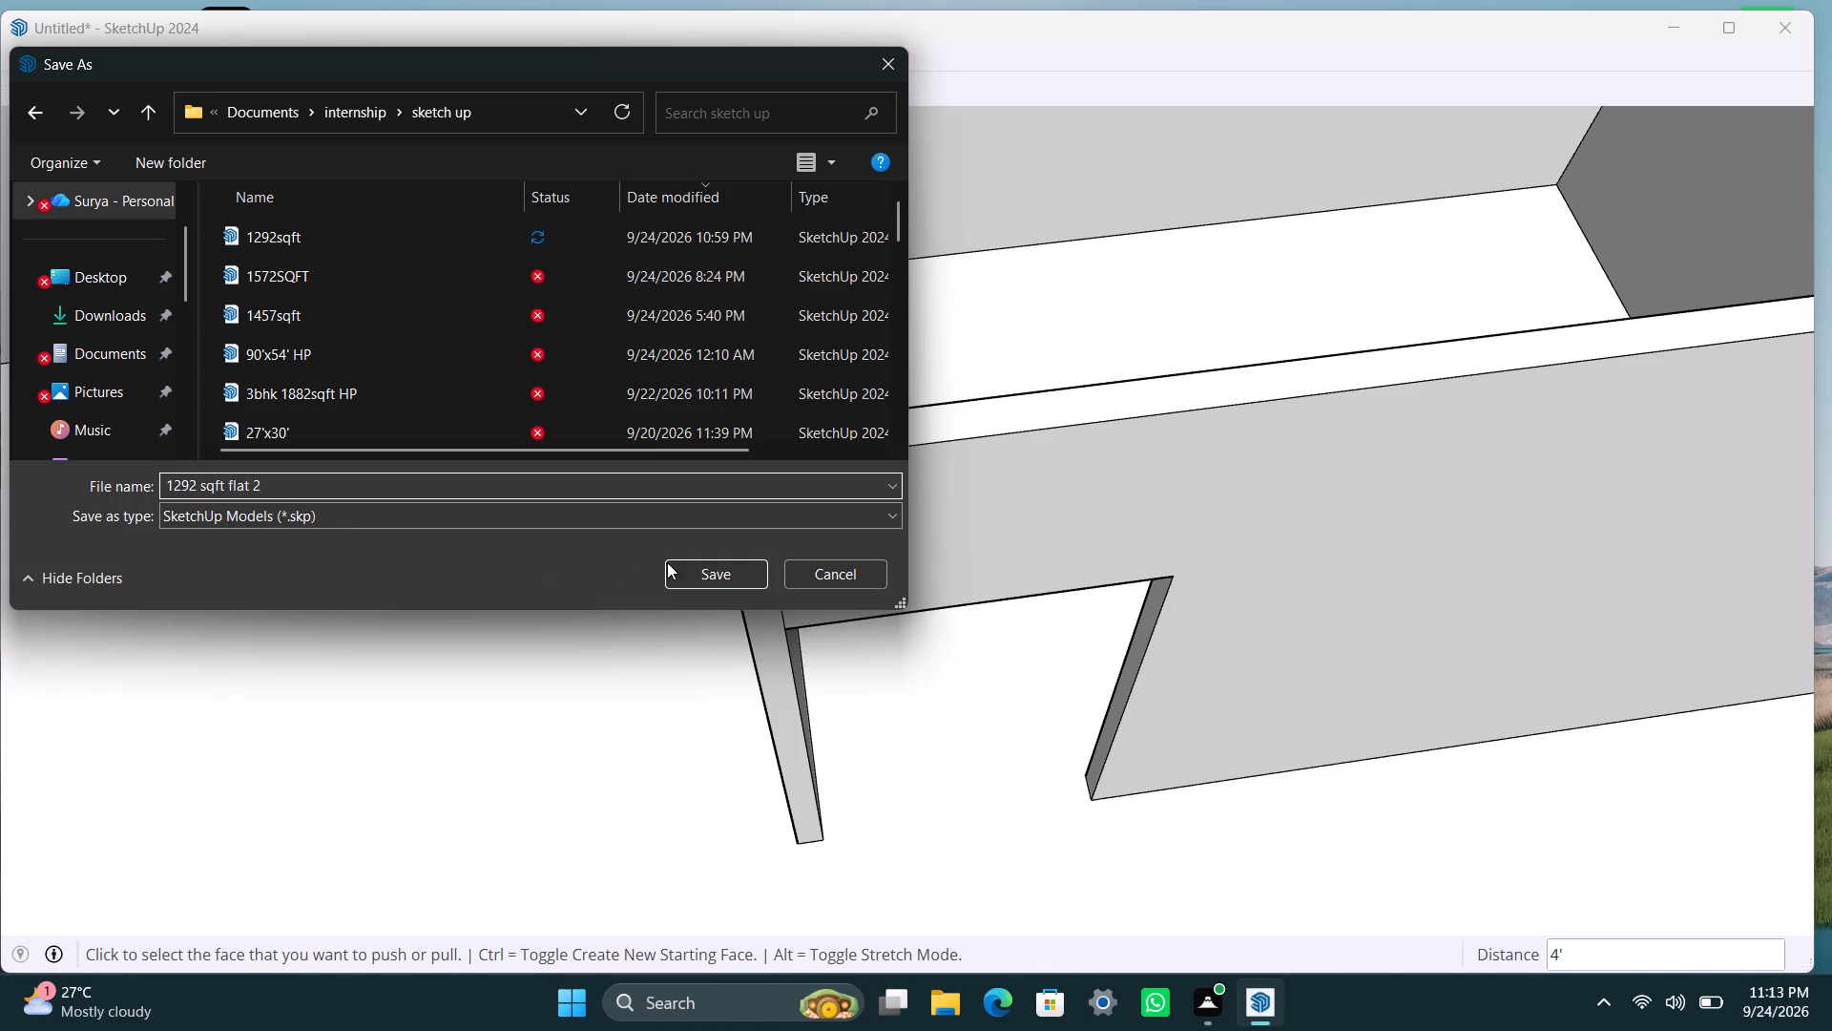
click(692, 570)
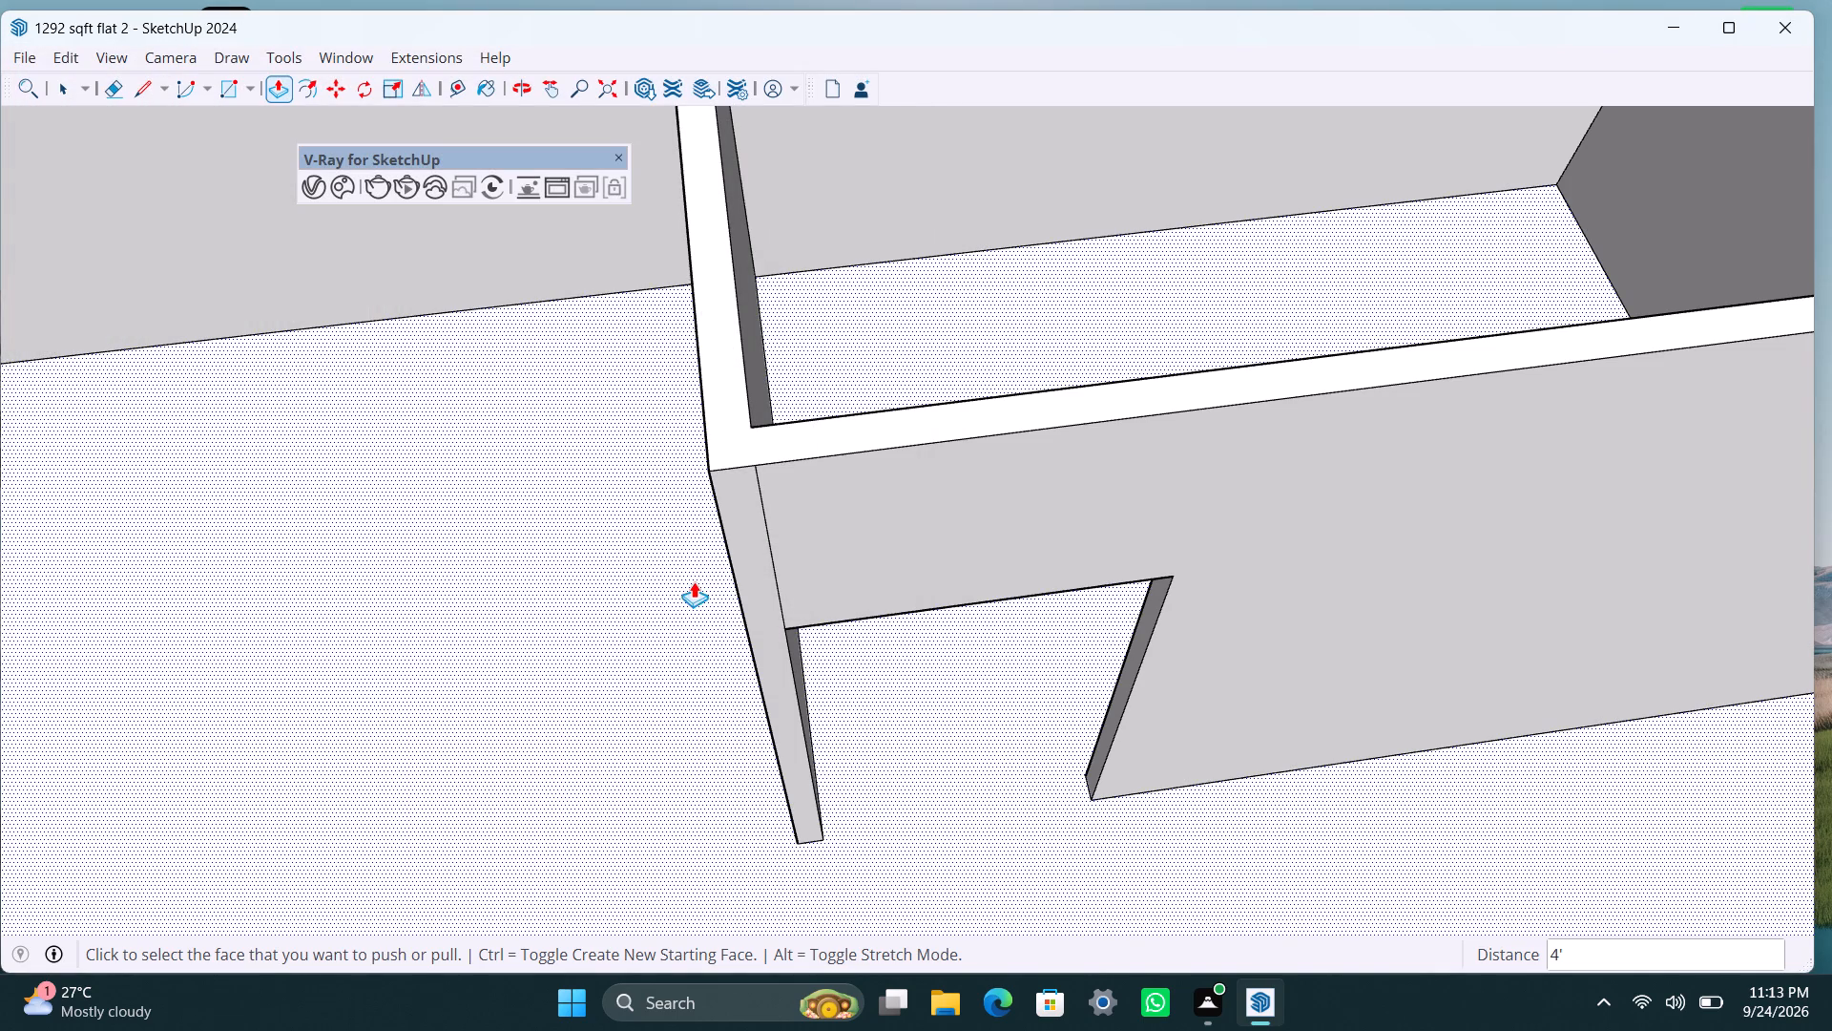
Copy the vertical corner edge where the first partition meets the end wall 6' along the end wall, away from the partition.
scroll(885, 642, down, 3)
middle_drag(705, 627, 1244, 748)
key(space)
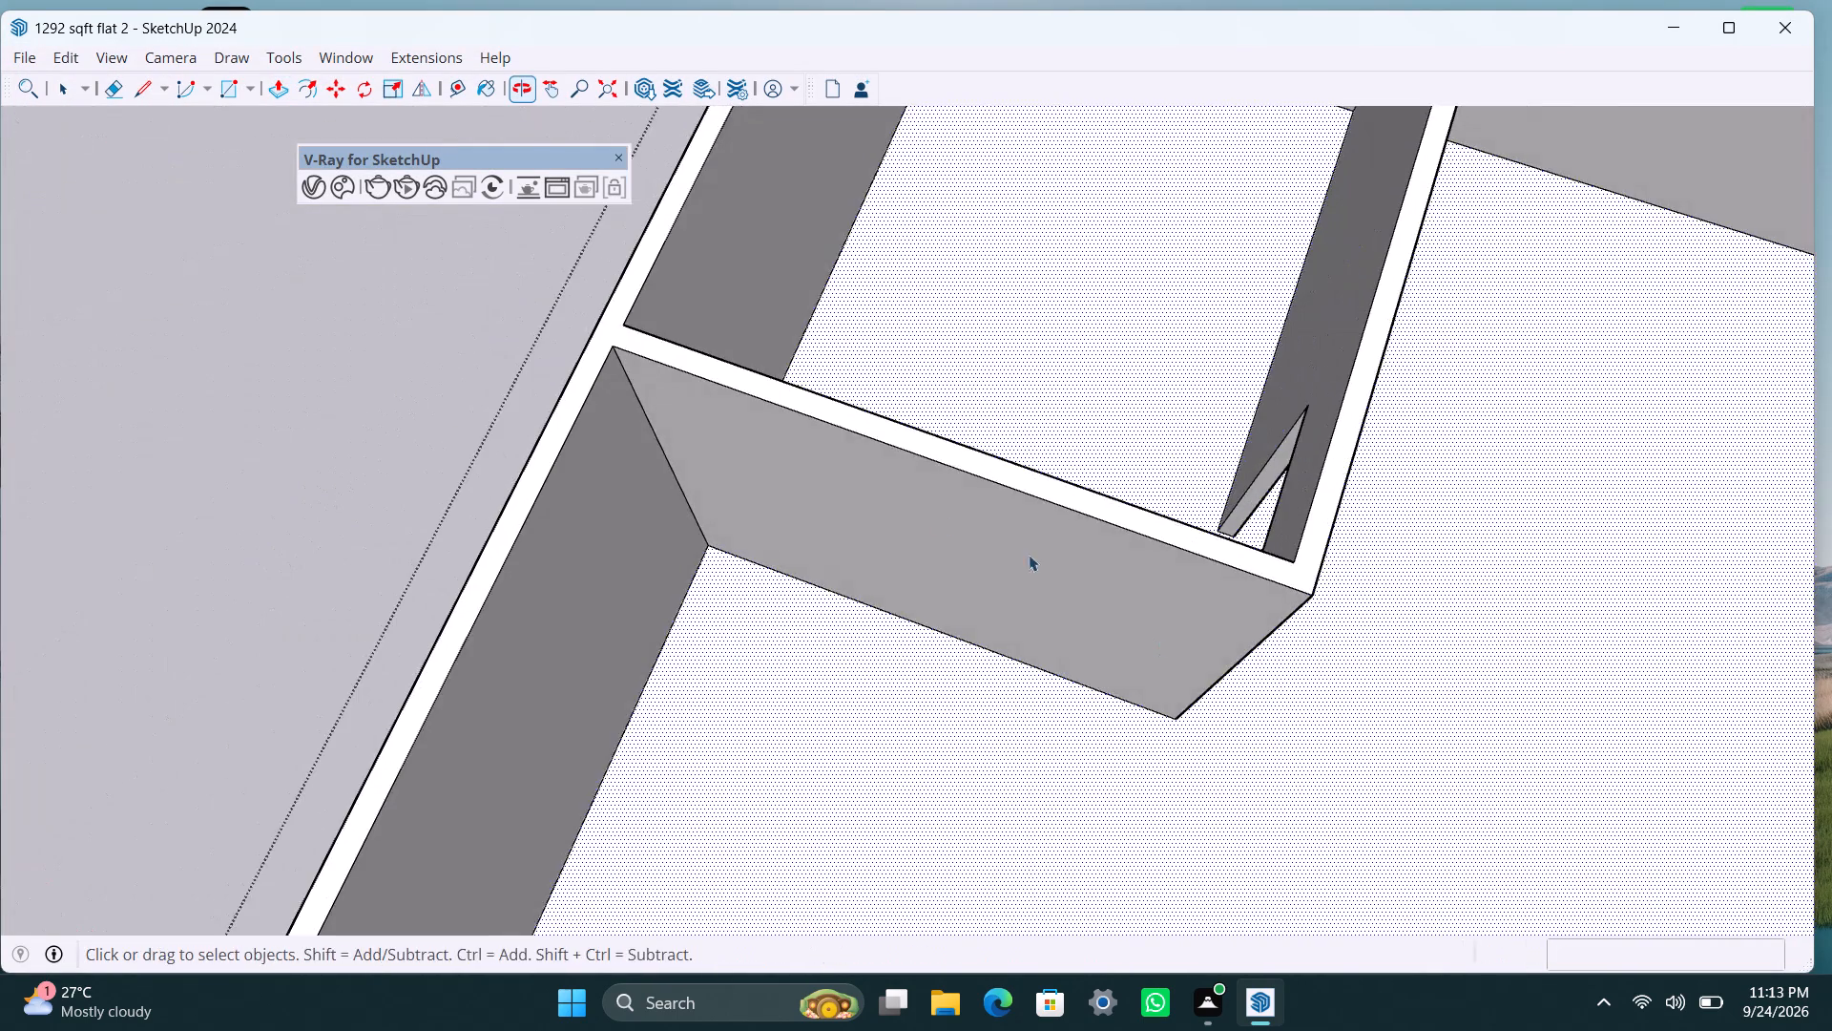
scroll(930, 515, down, 4)
middle_drag(781, 444, 548, 549)
scroll(1063, 763, up, 3)
middle_drag(1040, 732, 1288, 732)
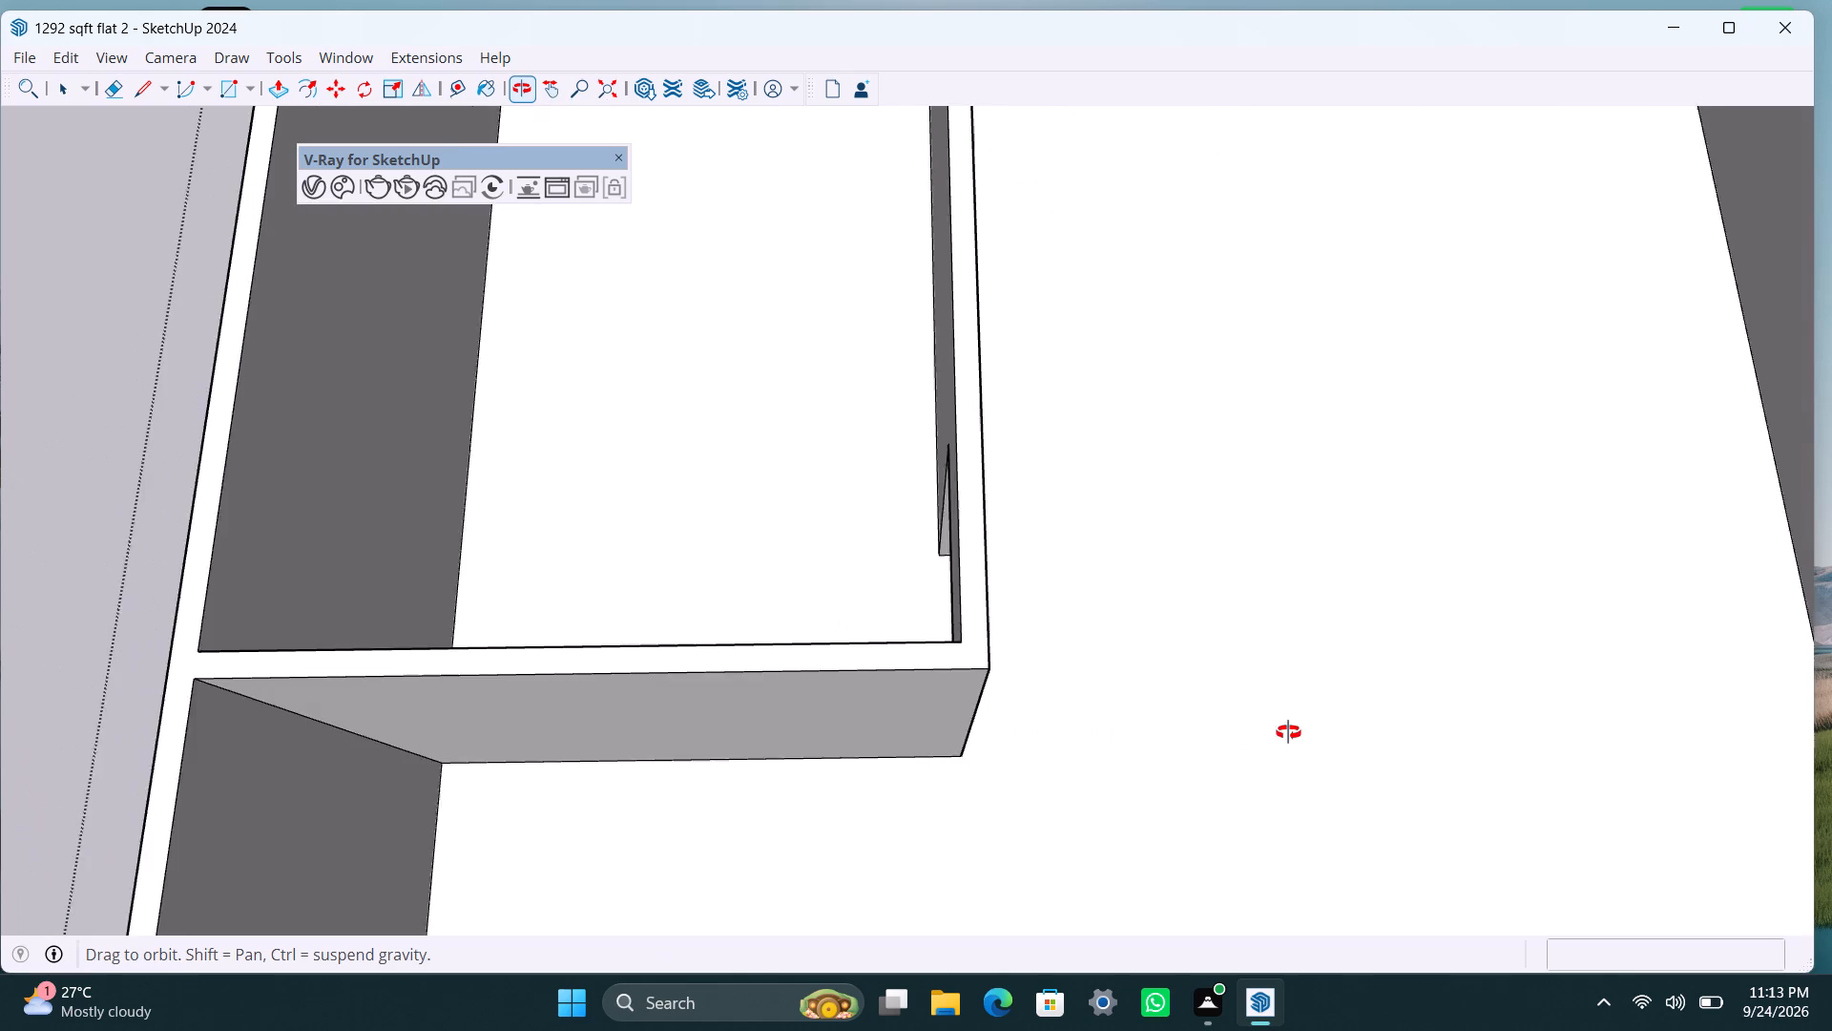
middle_drag(1288, 732, 1299, 717)
scroll(1230, 450, down, 2)
shift+middle_drag(1189, 438, 927, 455)
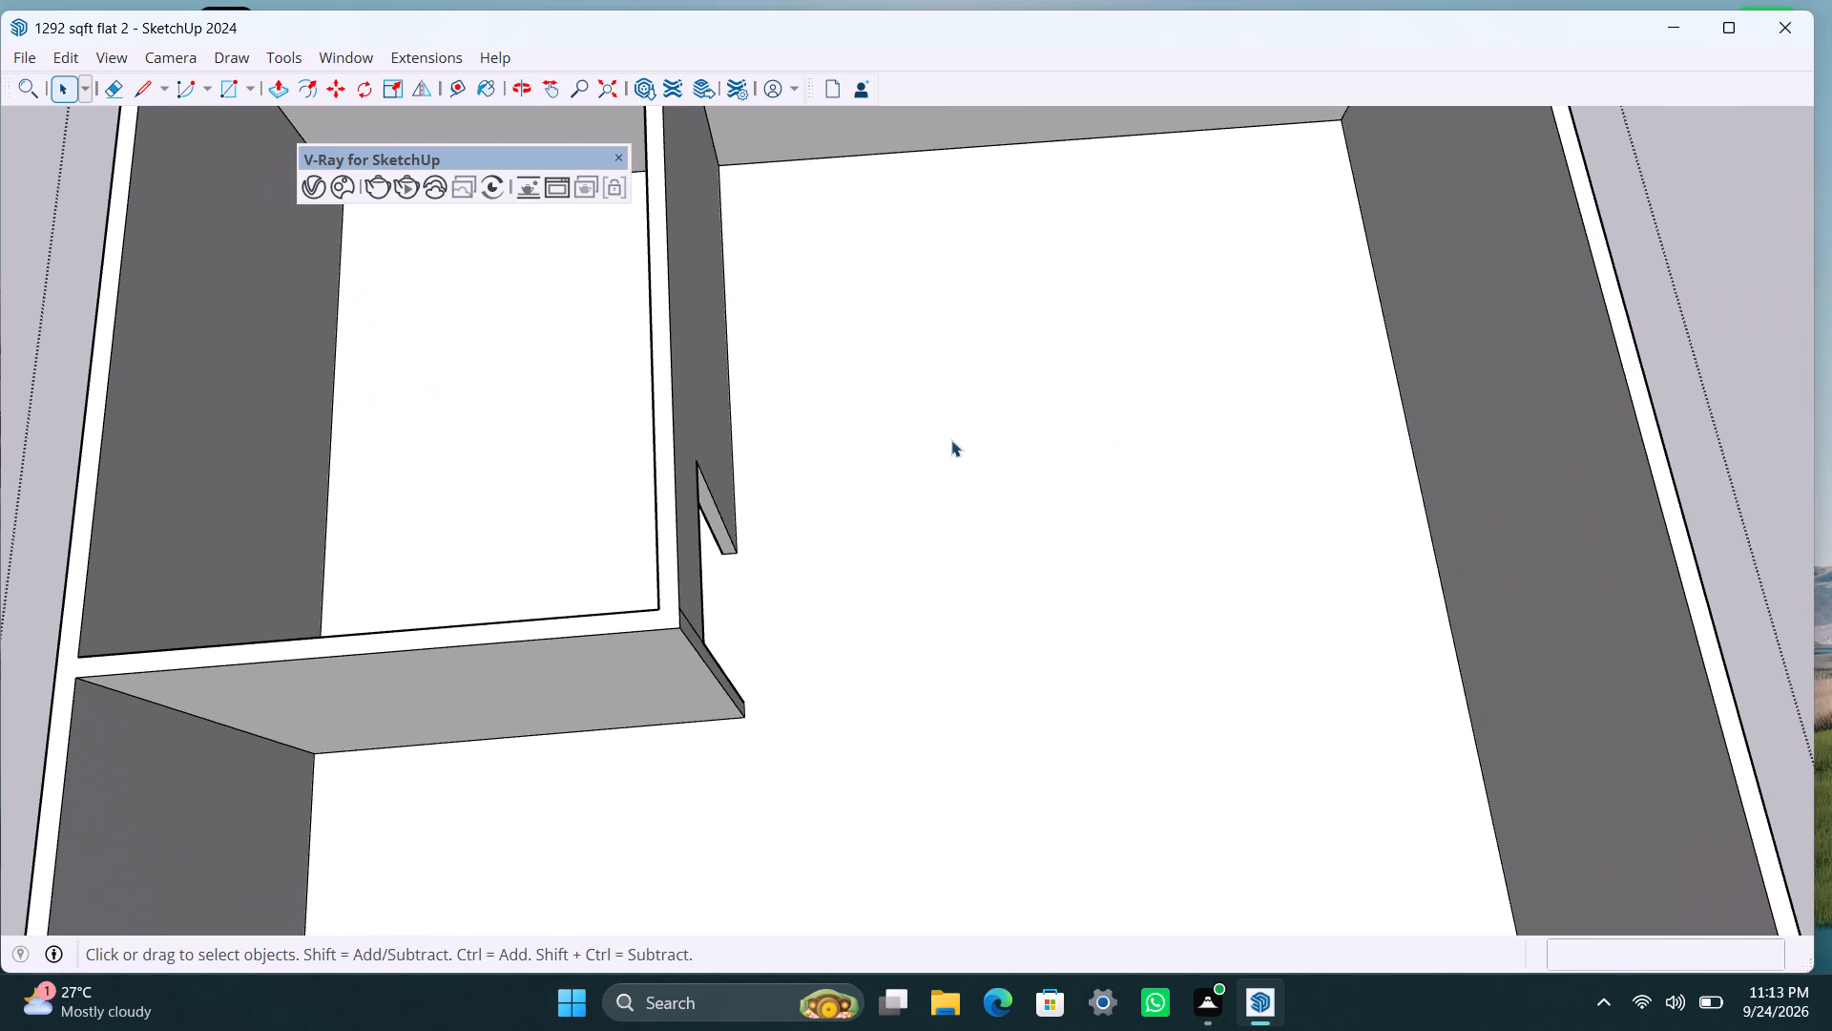
scroll(863, 370, down, 3)
shift+middle_drag(860, 373, 729, 564)
scroll(611, 373, up, 2)
click(611, 360)
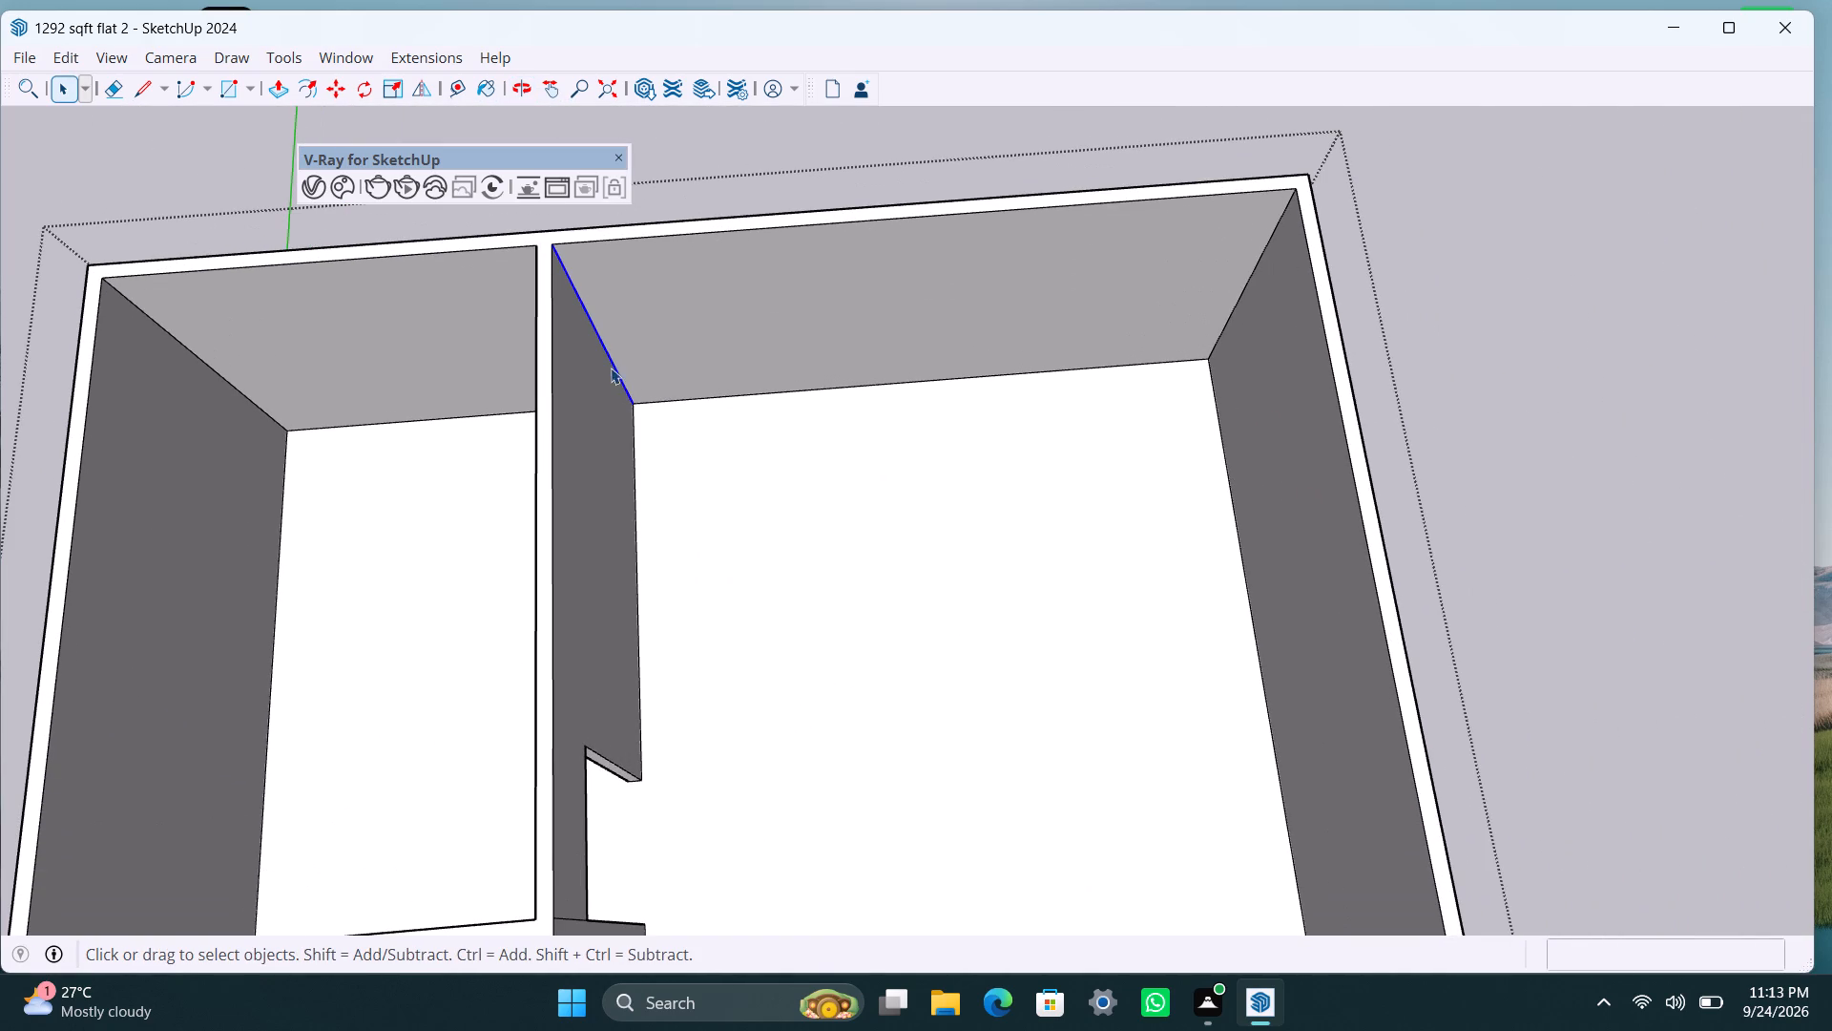
key(m)
click(642, 399)
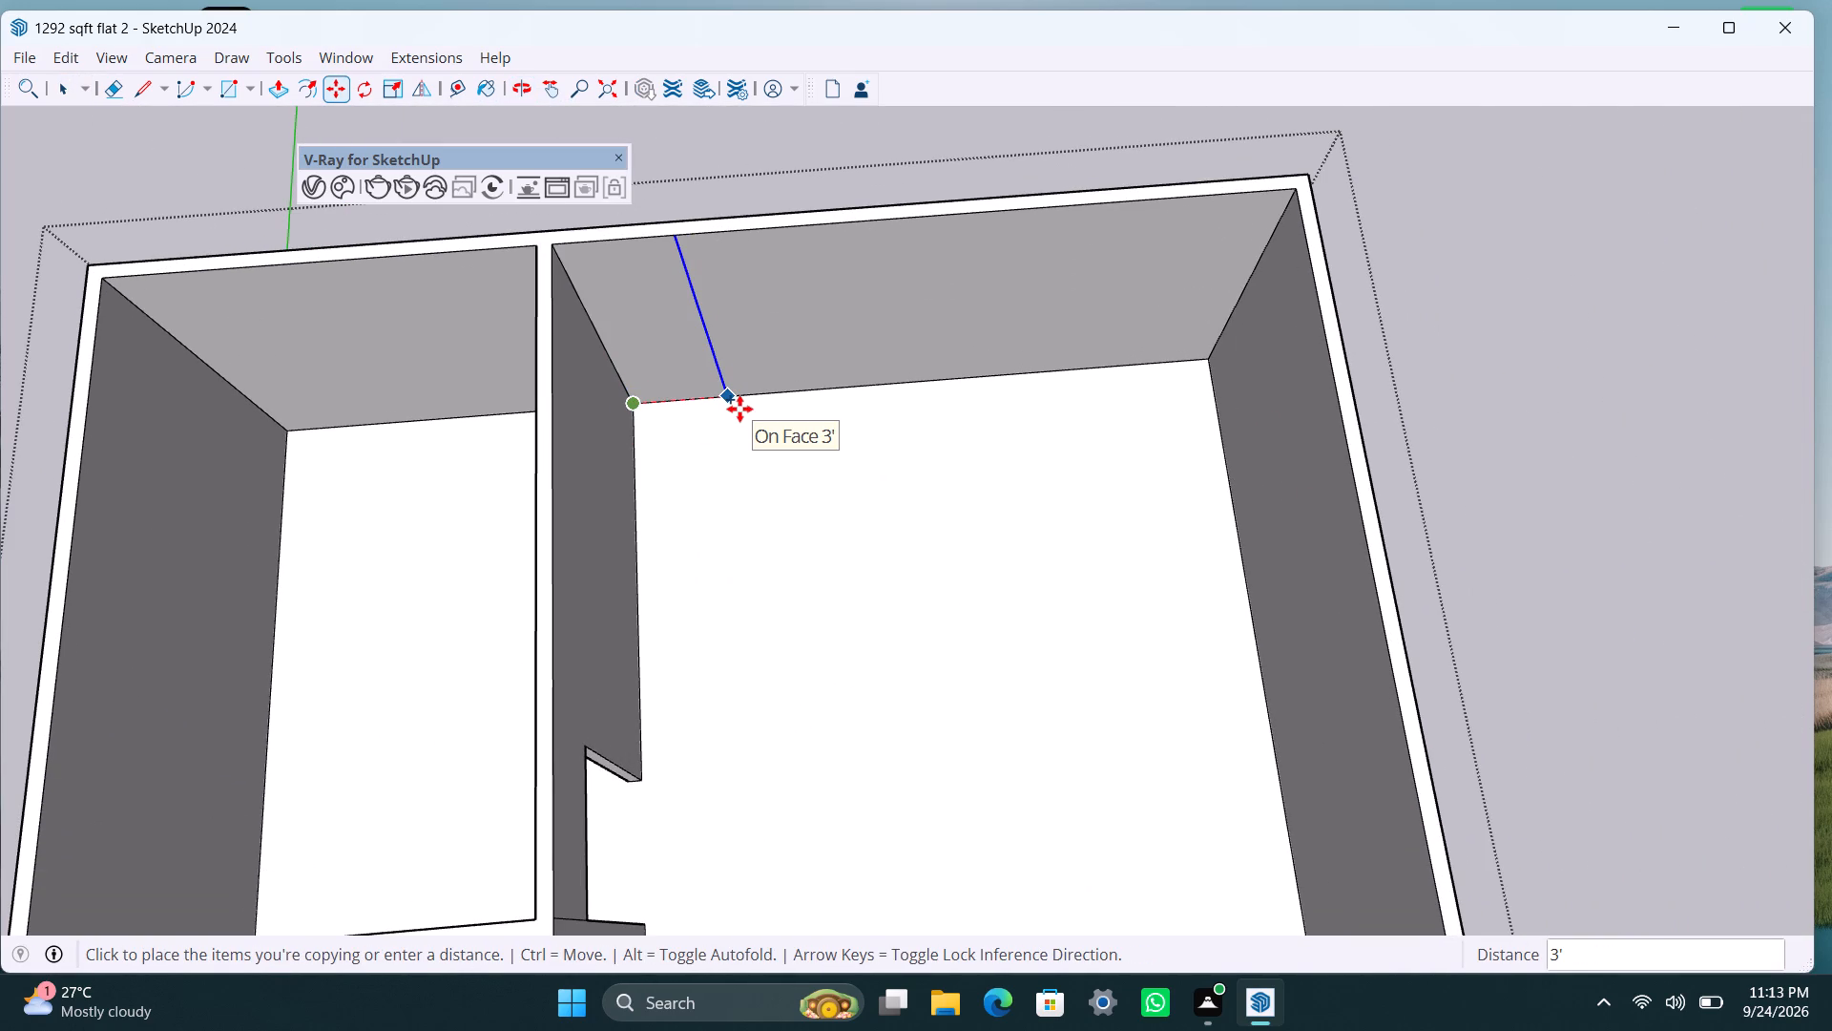
text(6')
key(Return)
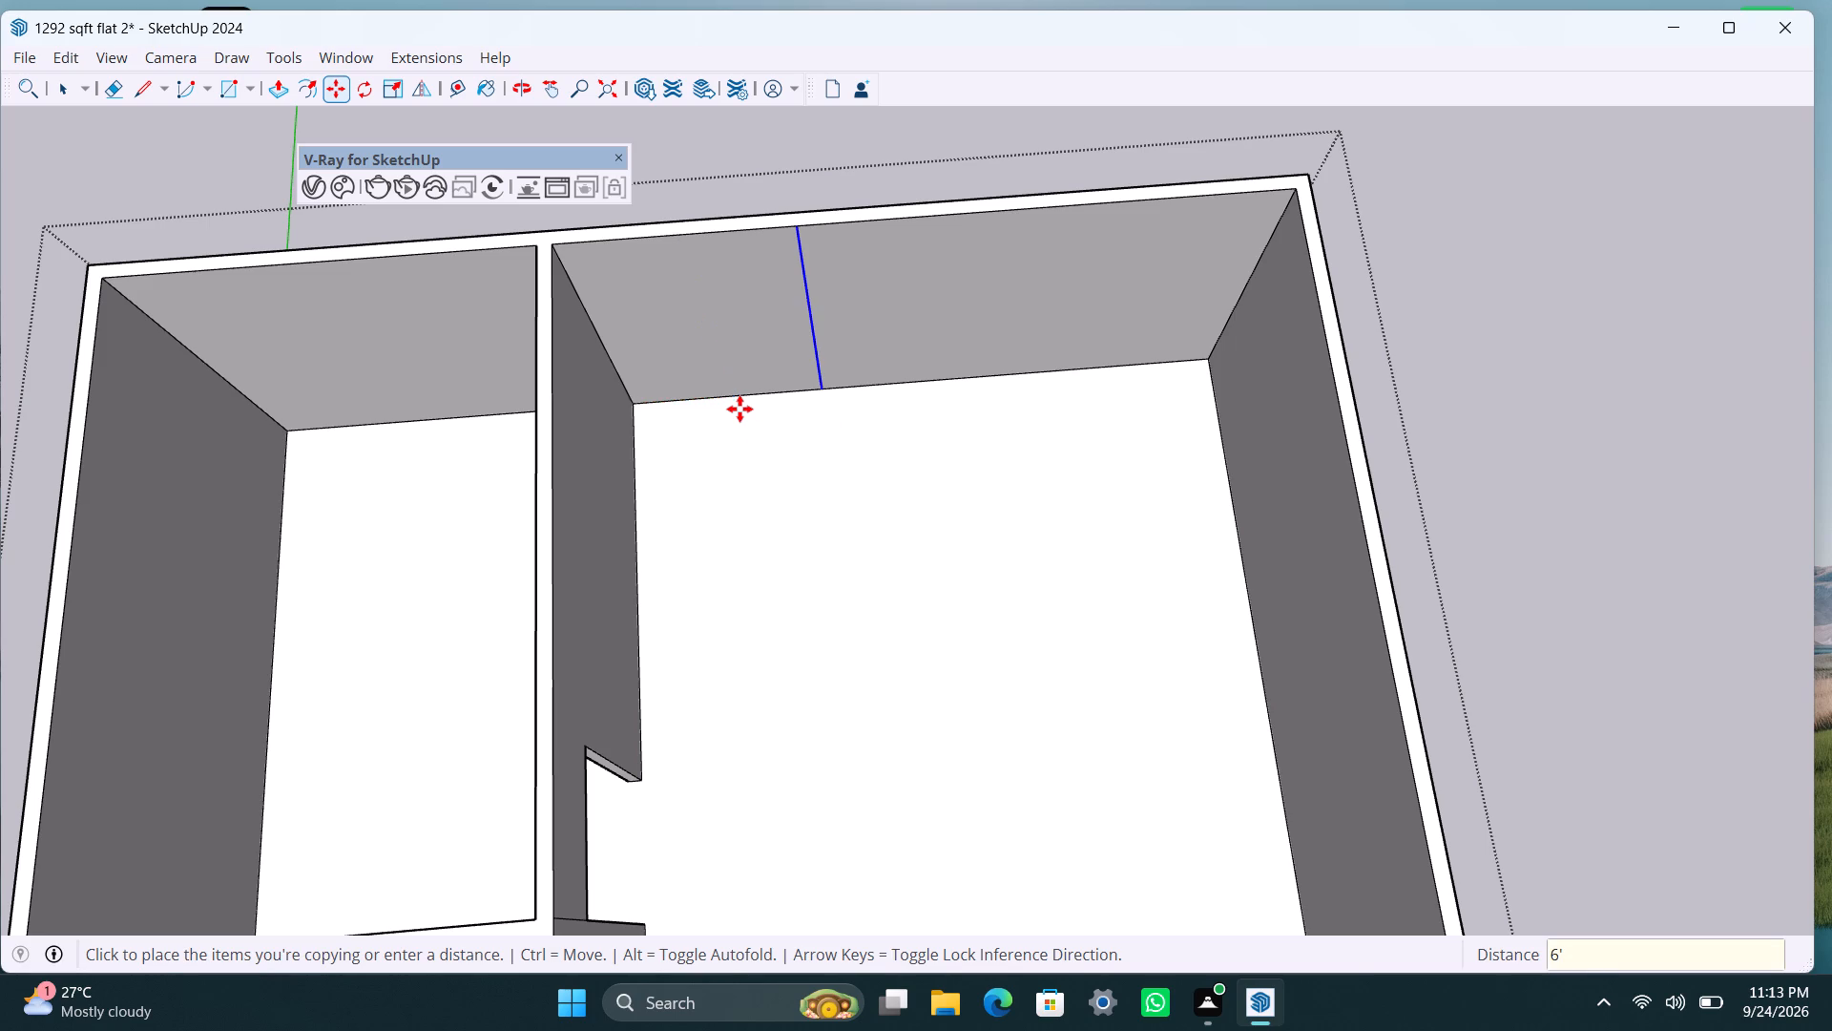
Copy the new vertical edge another 4.5" along the end wall to mark the third partition's thickness.
ctrl+click(824, 380)
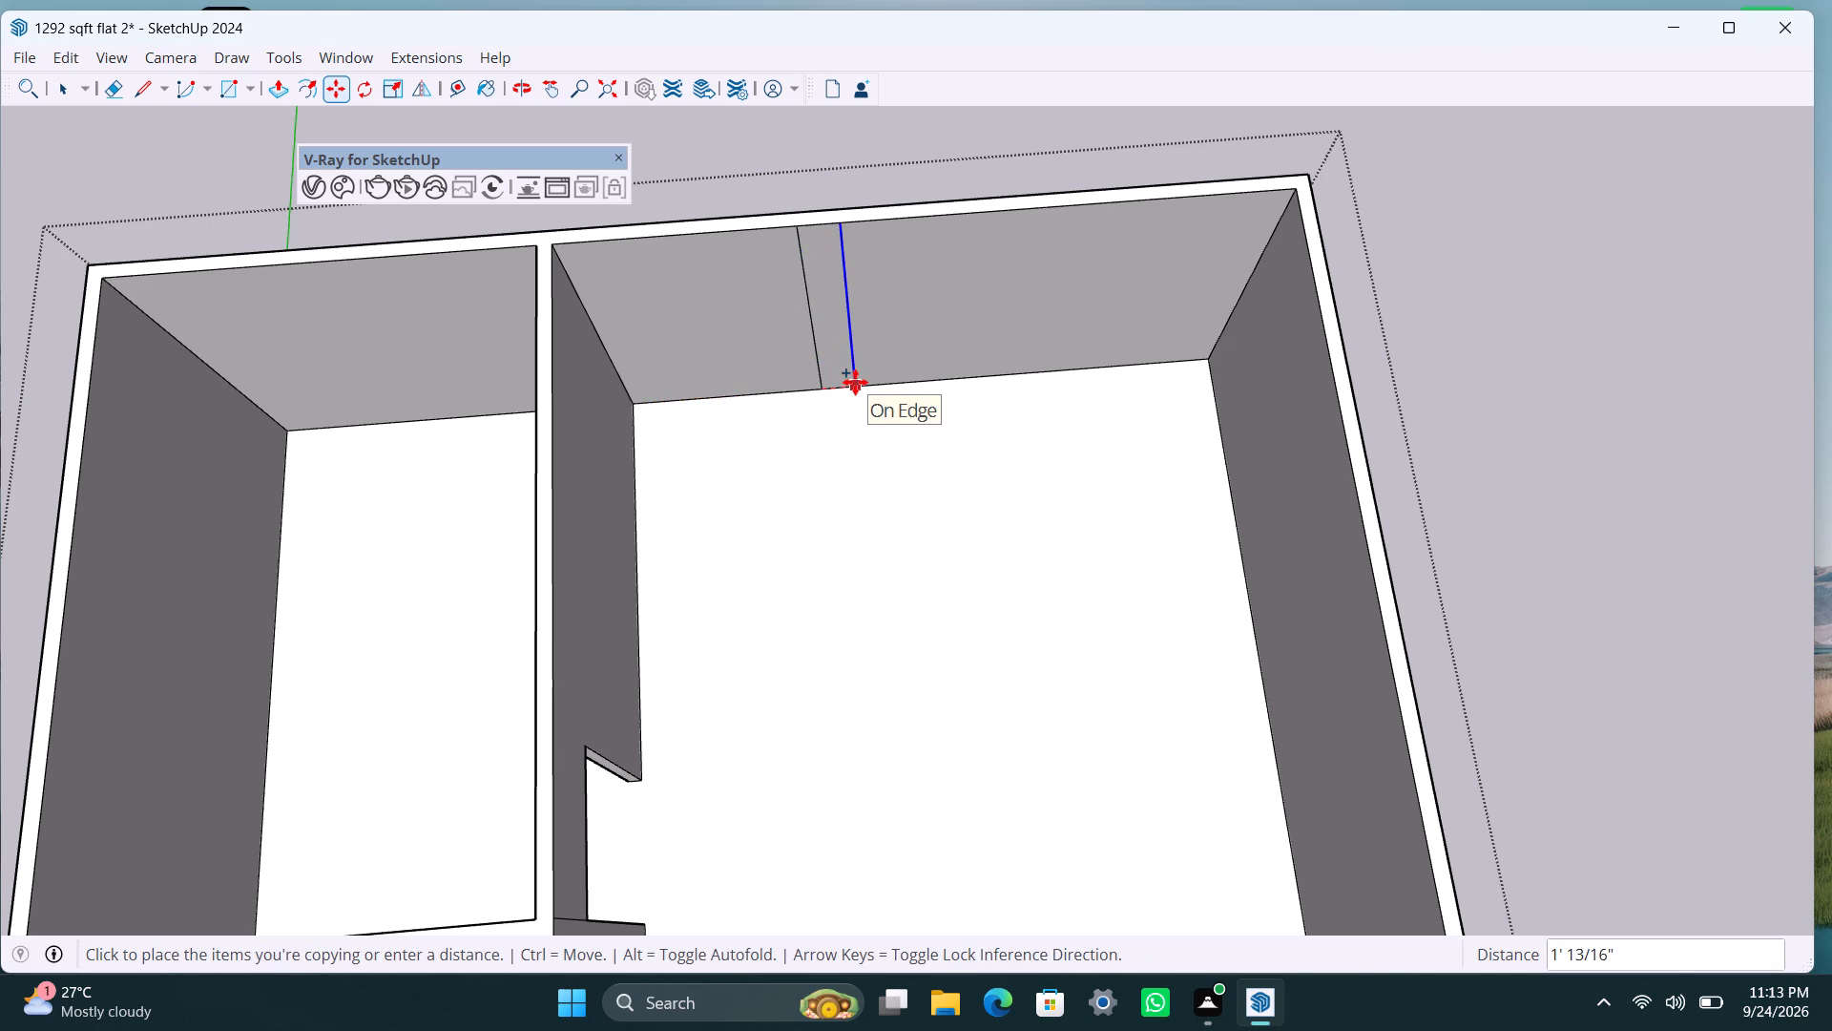
text(4,)
key(BackSpace)
key(period)
key(5)
key(shift+quotedbl)
key(Return)
key(space)
Push/Pull the 4.5" strip on the end wall 8' into the room to form the third partition.
scroll(826, 383, up, 2)
click(824, 371)
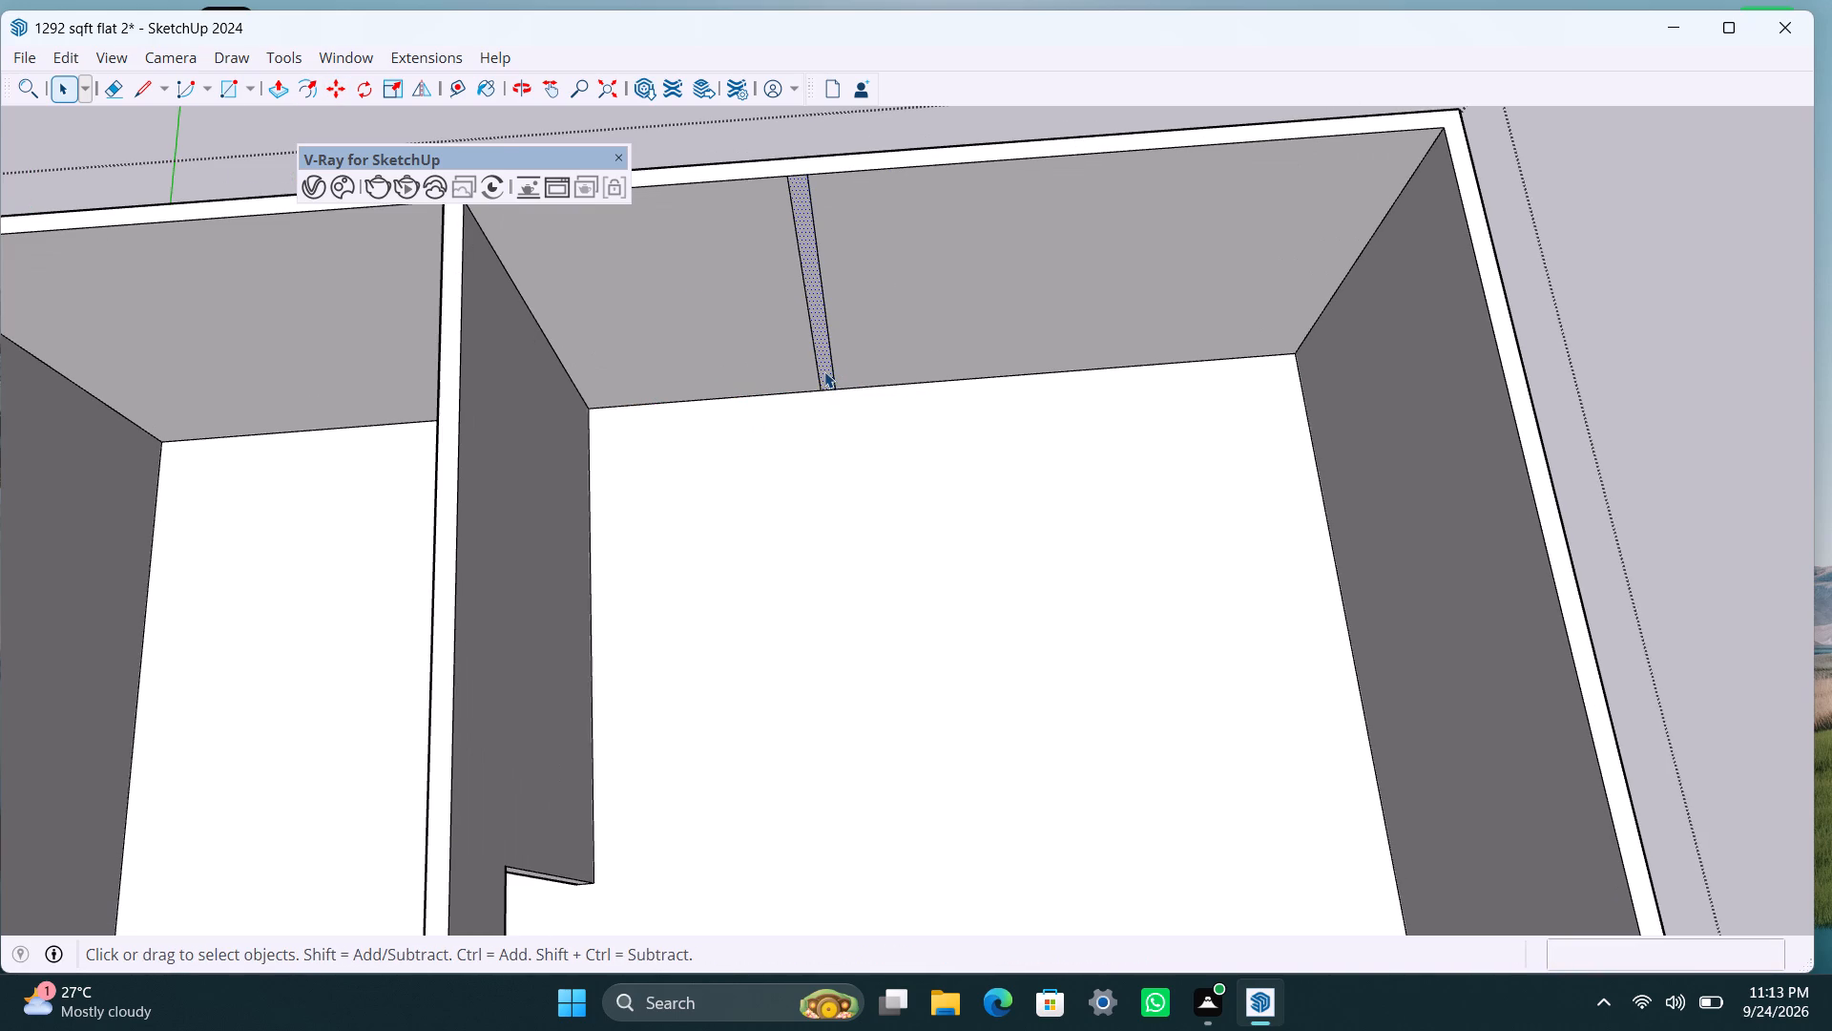
key(p)
drag(824, 371, 832, 512)
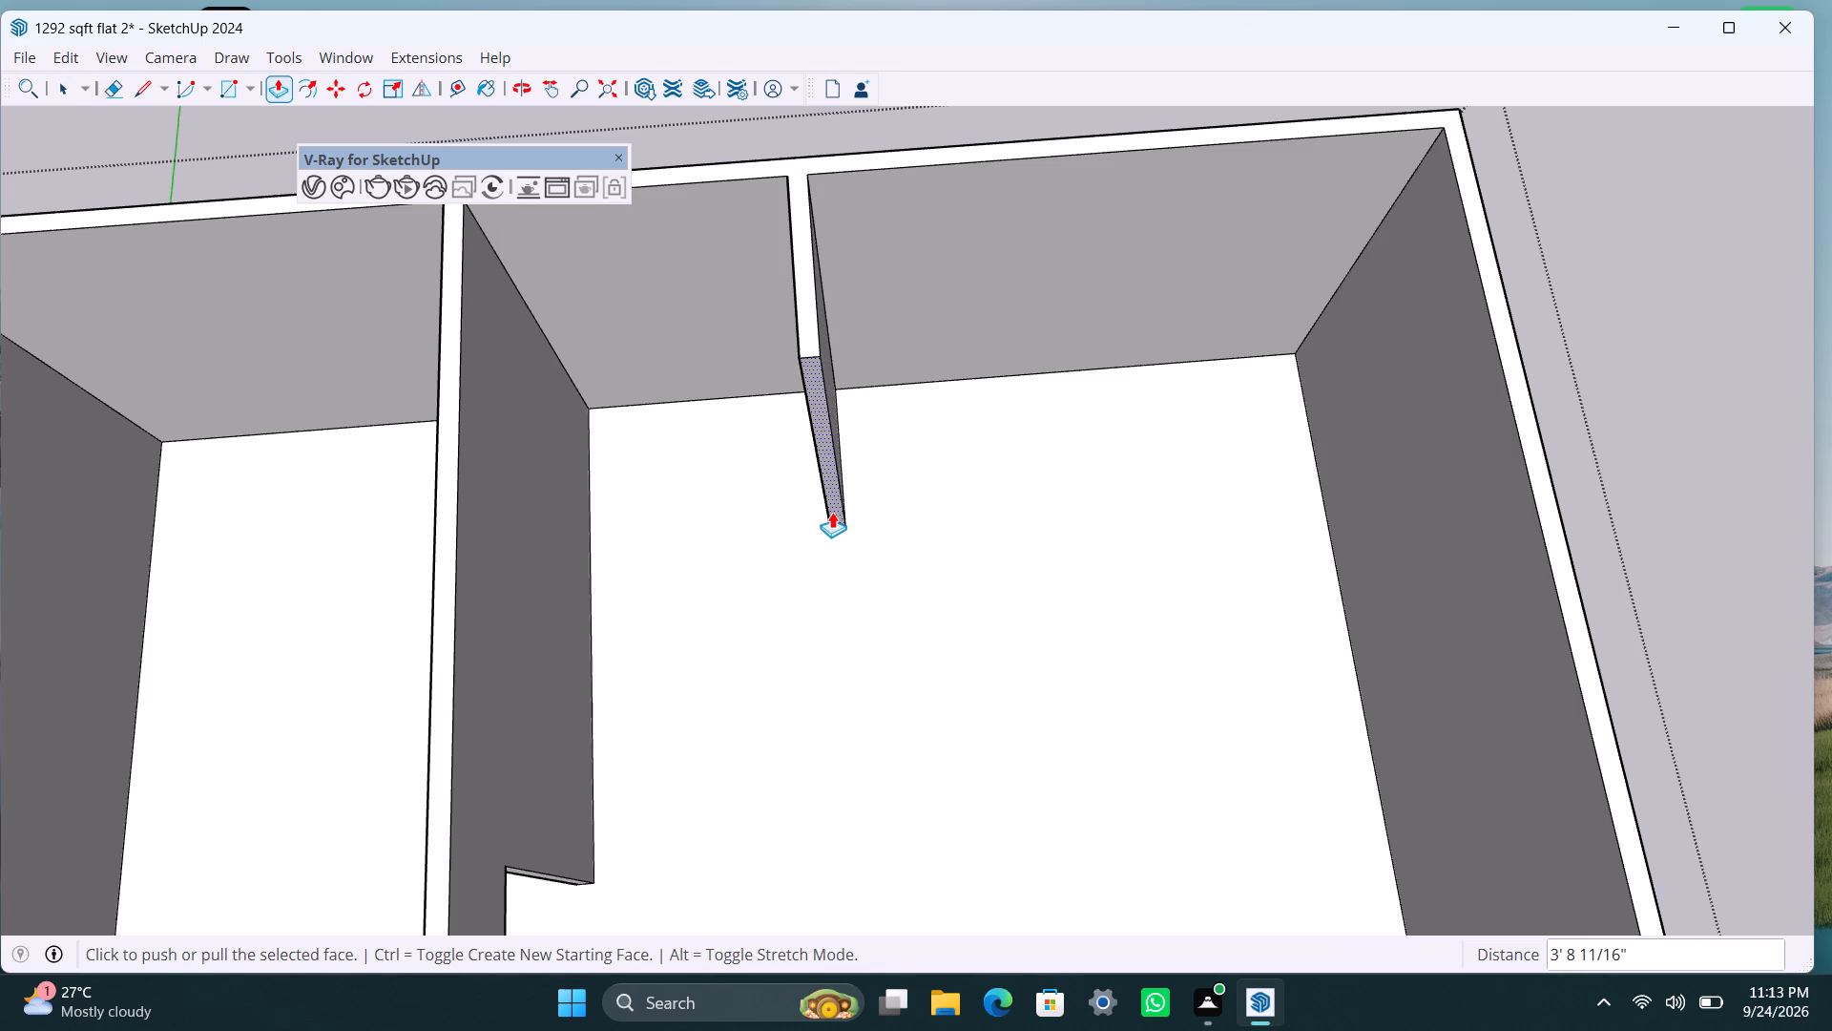
text(8')
key(Return)
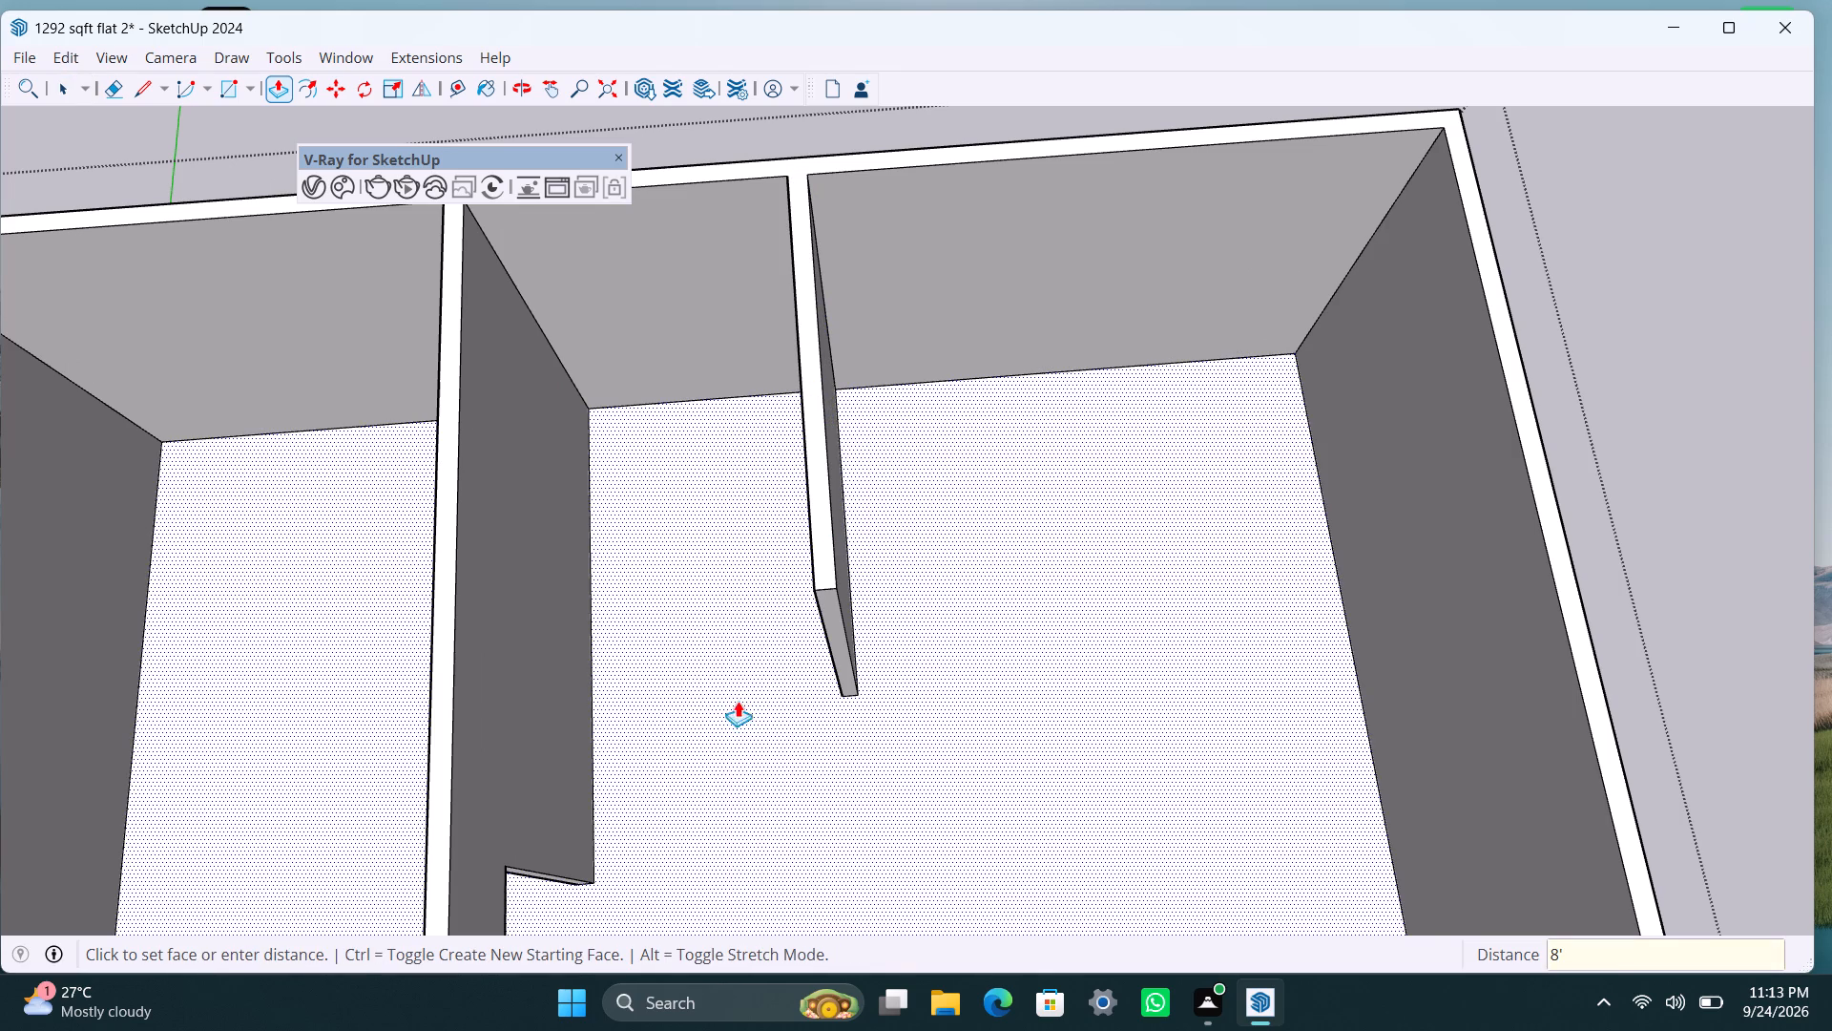
Push/Pull the third partition's free end face a further 4.5".
click(830, 620)
text(4.5")
key(Return)
key(space)
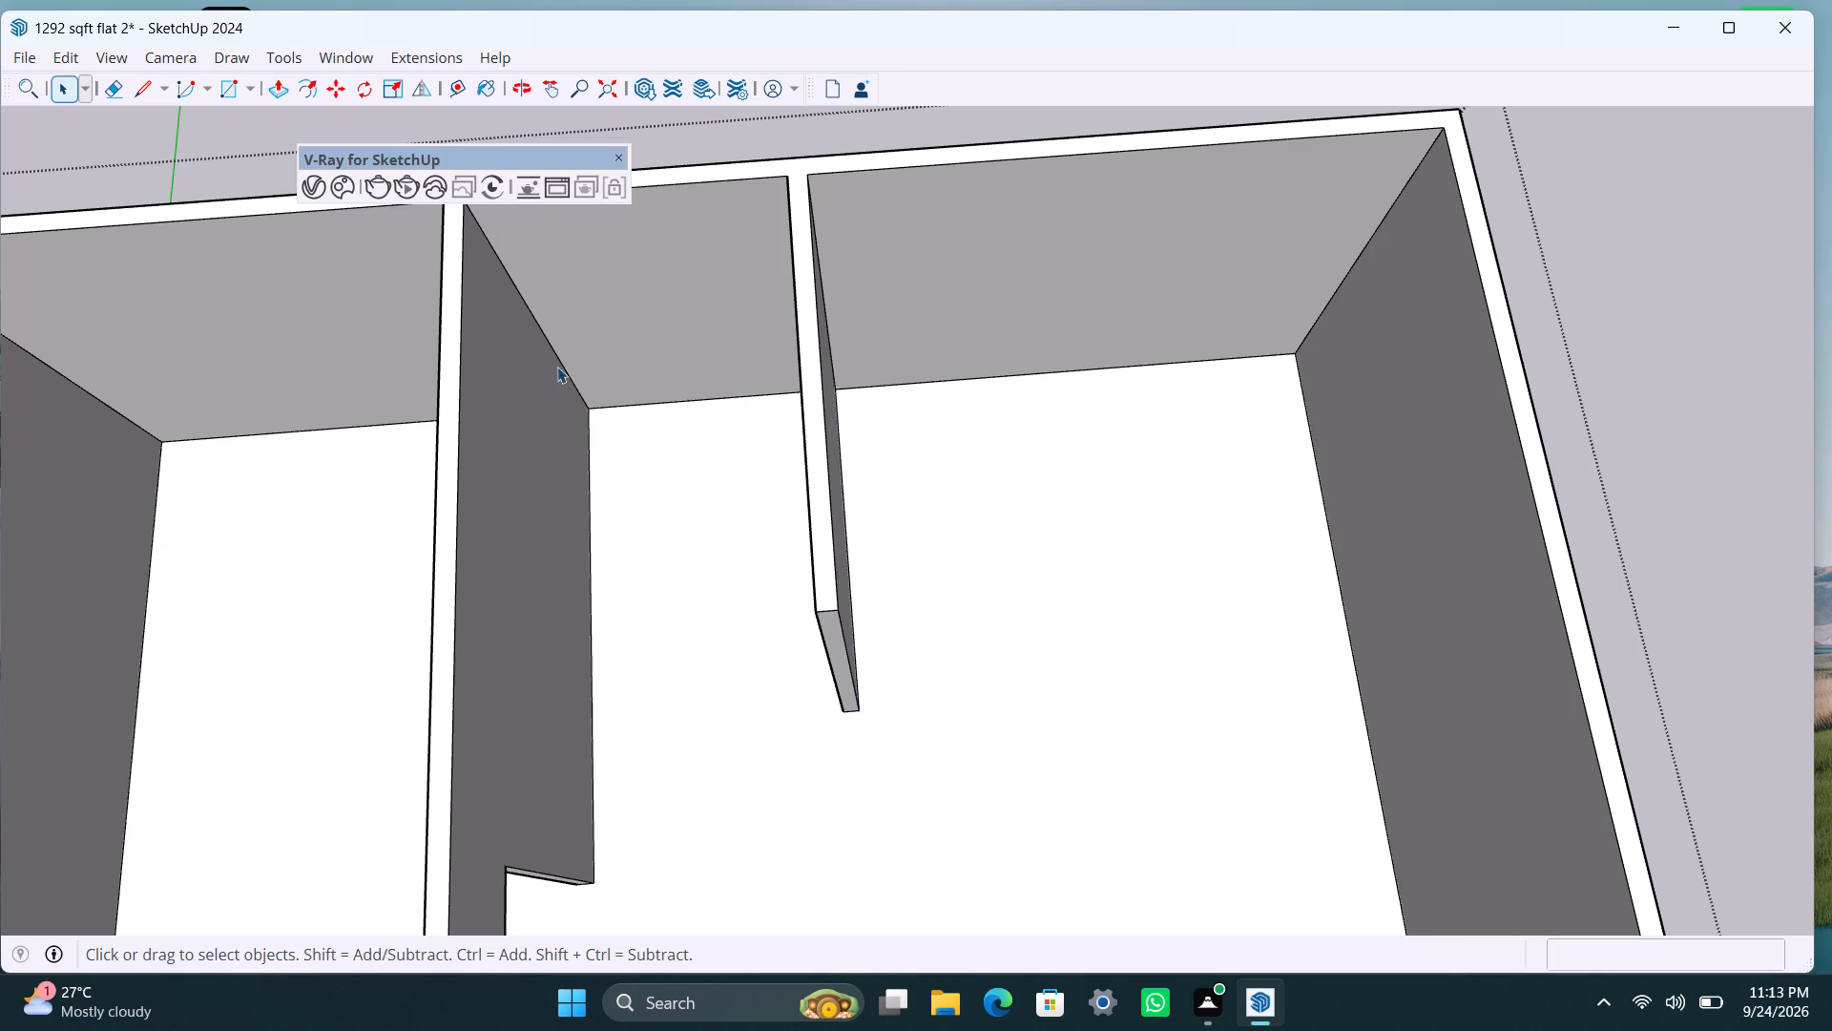
Copy the vertical corner edge between the first partition and the end wall 8' along the first partition toward its doorway.
scroll(945, 557, down, 3)
middle_drag(996, 598, 486, 678)
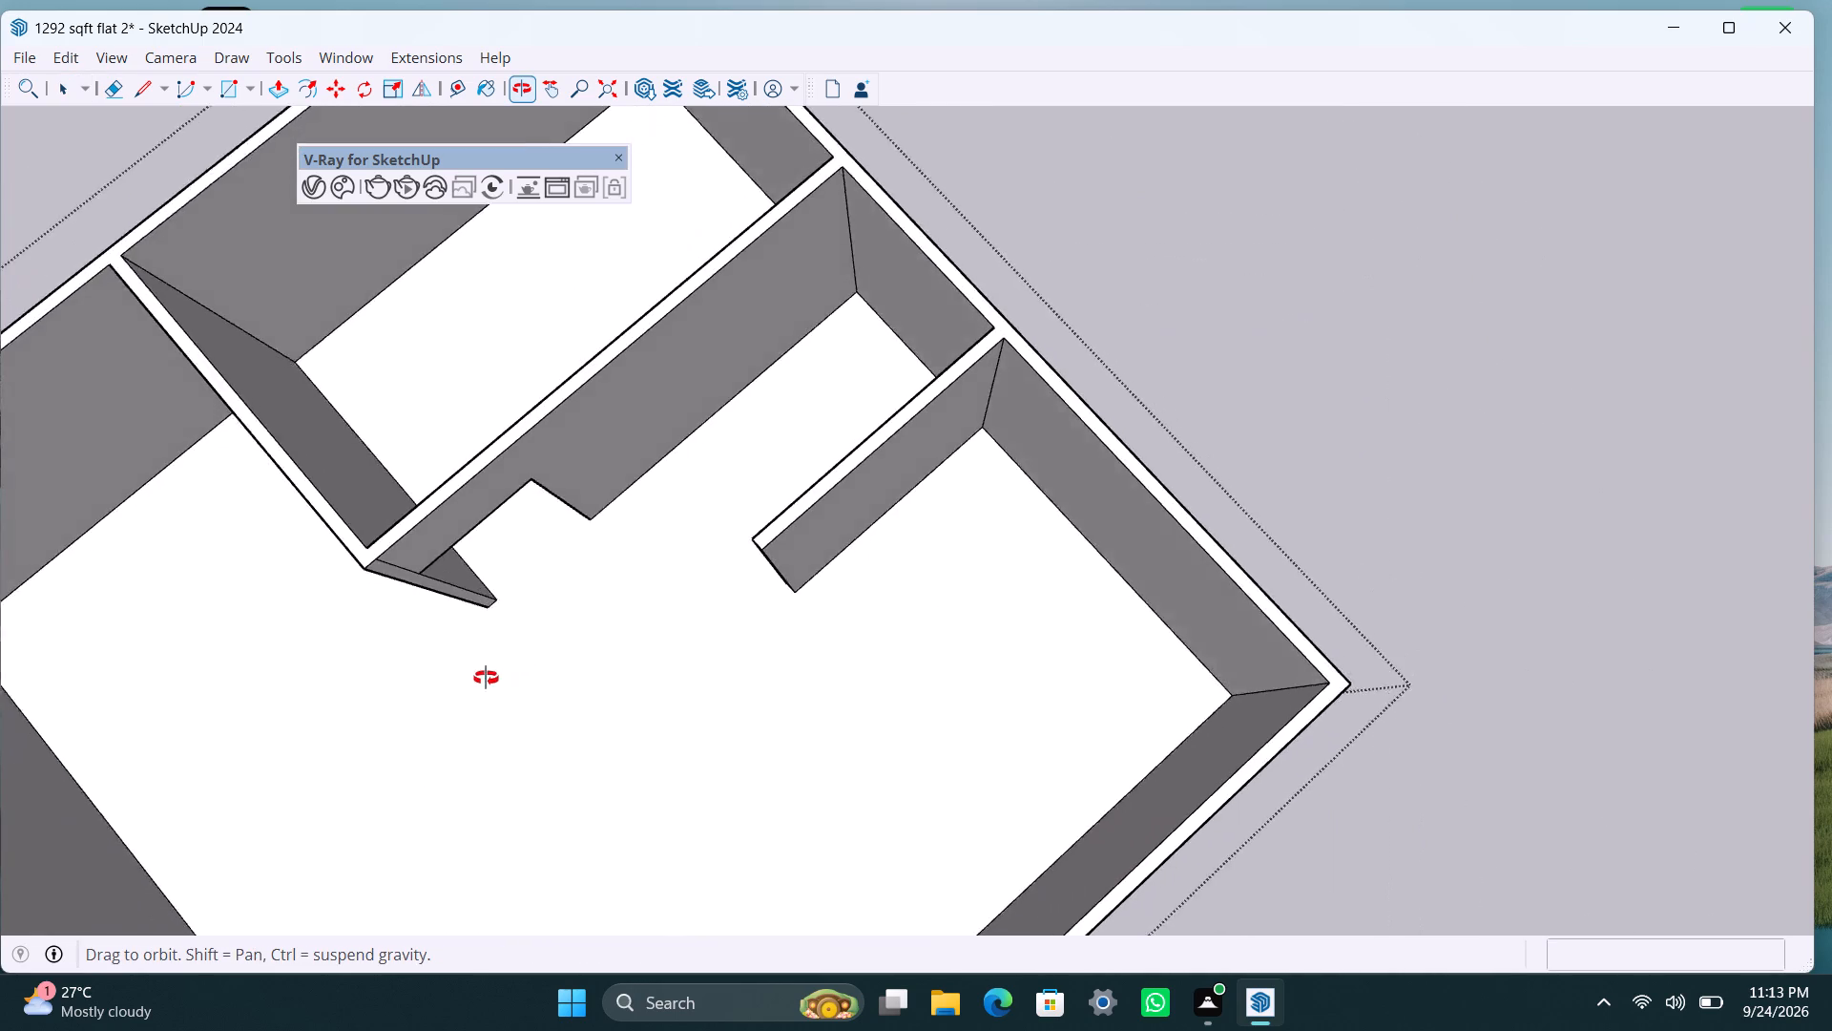
middle_drag(486, 678, 485, 678)
scroll(759, 446, down, 3)
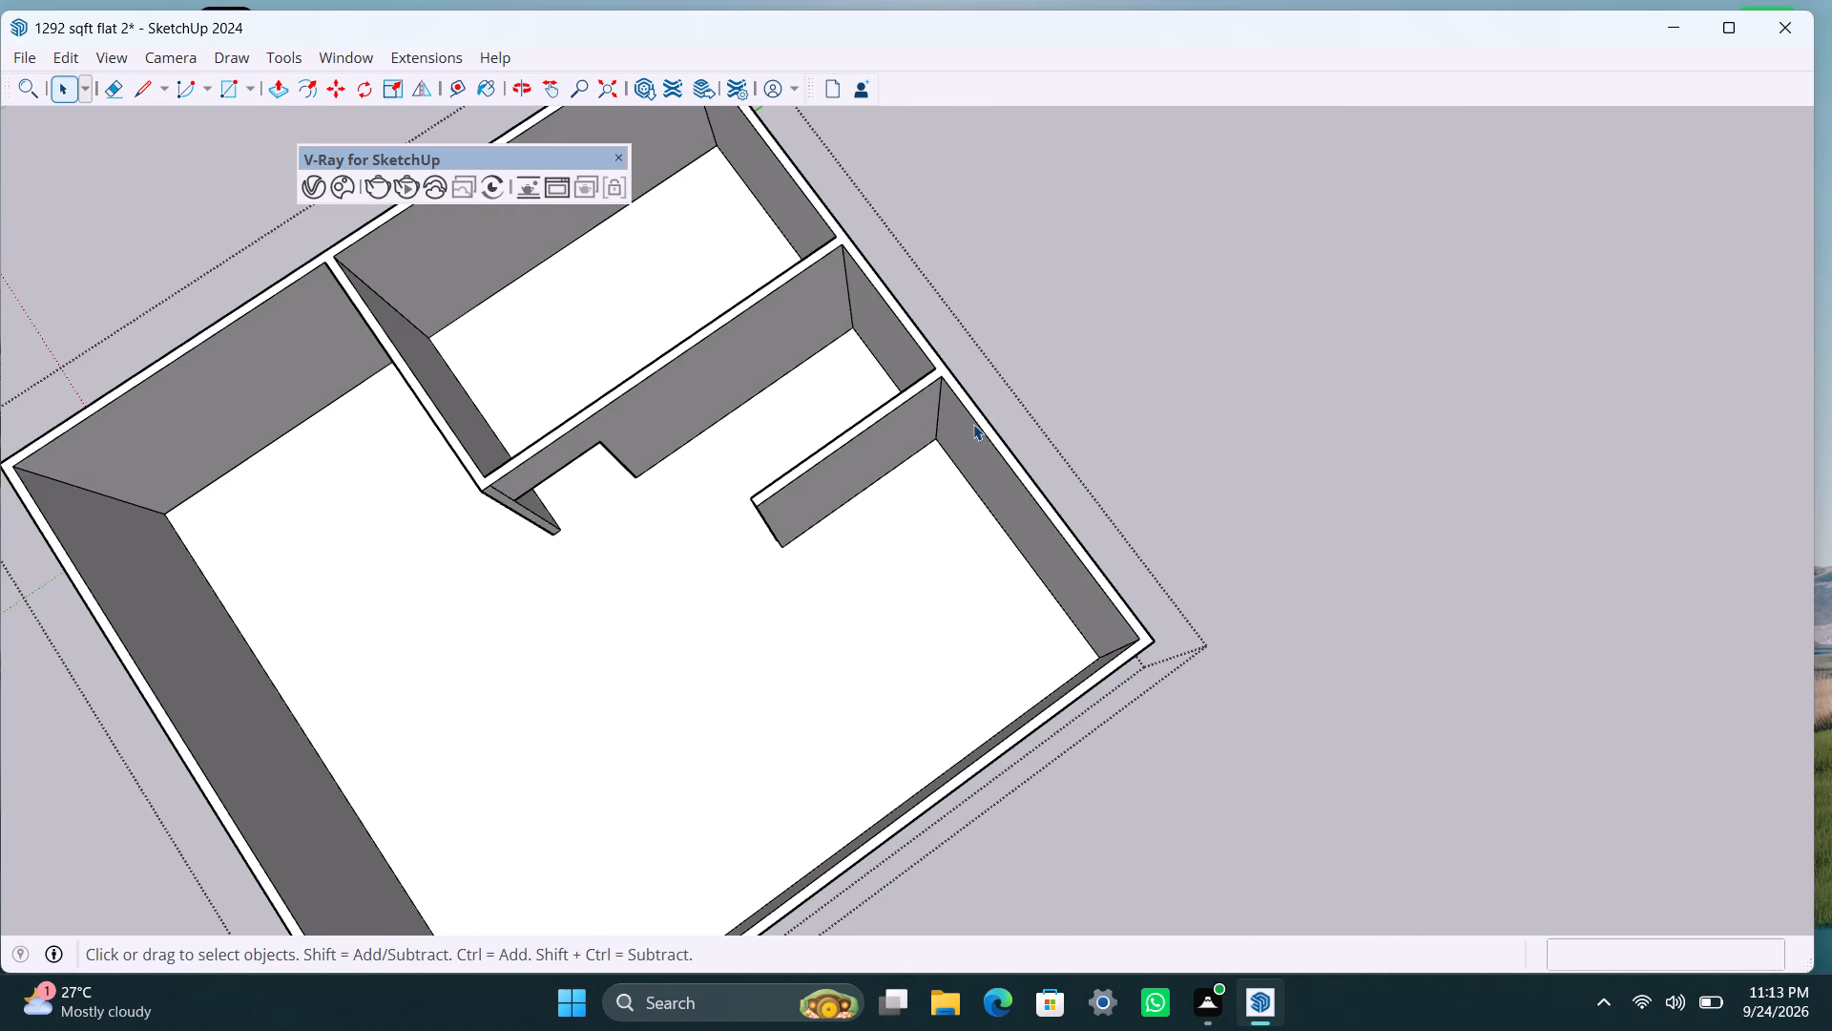
shift+middle_drag(808, 325, 1072, 284)
scroll(1050, 323, up, 3)
middle_drag(1016, 424, 712, 349)
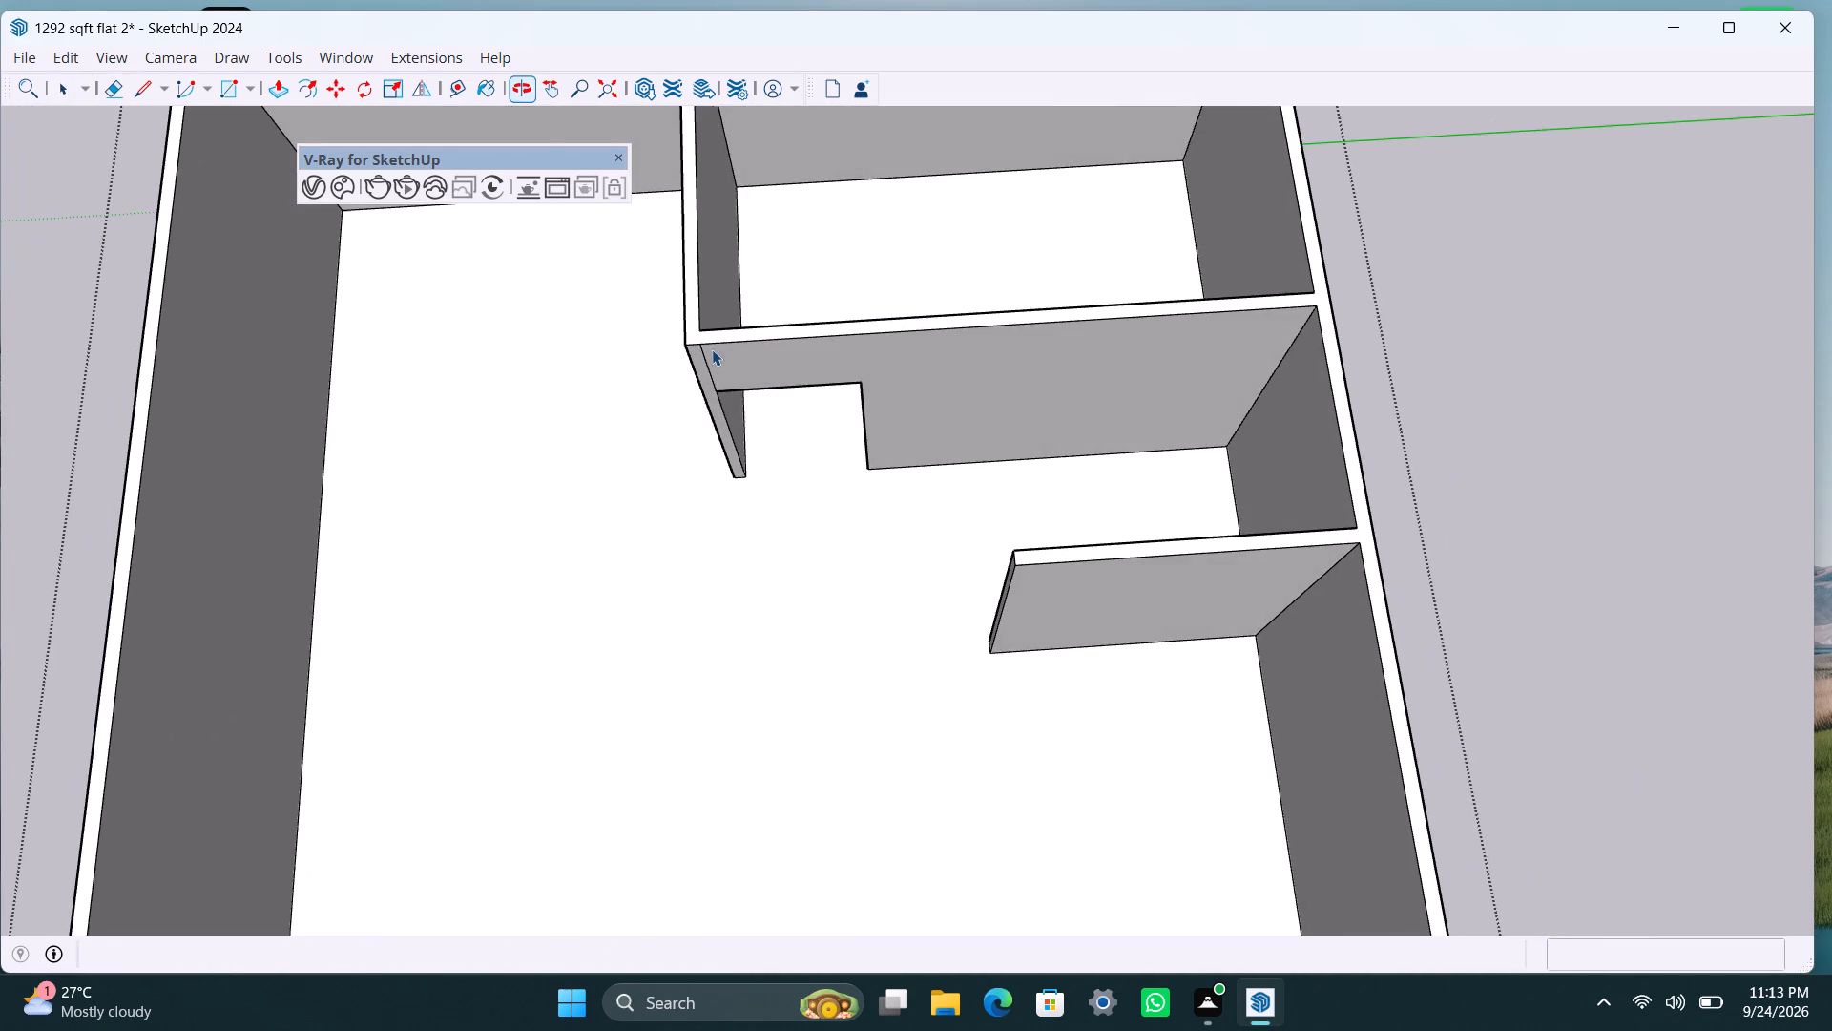
scroll(1153, 473, up, 4)
click(1255, 431)
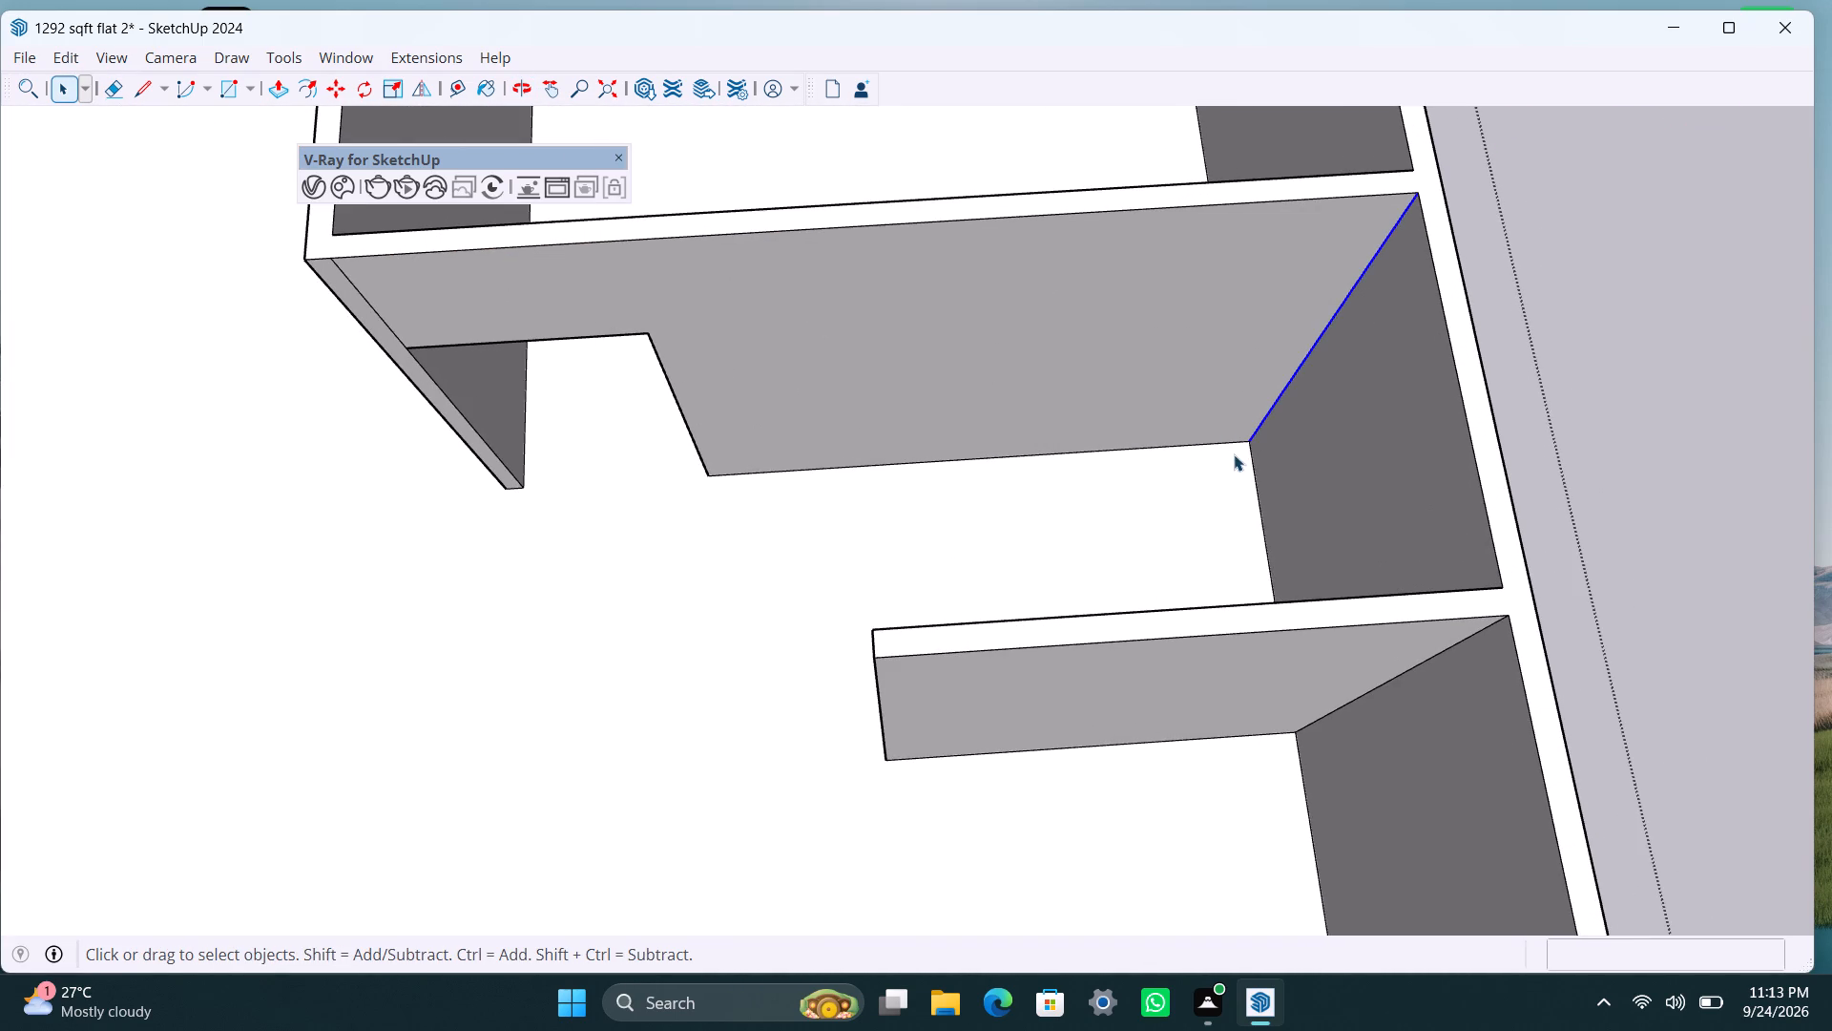
key(m)
drag(1244, 441, 1232, 443)
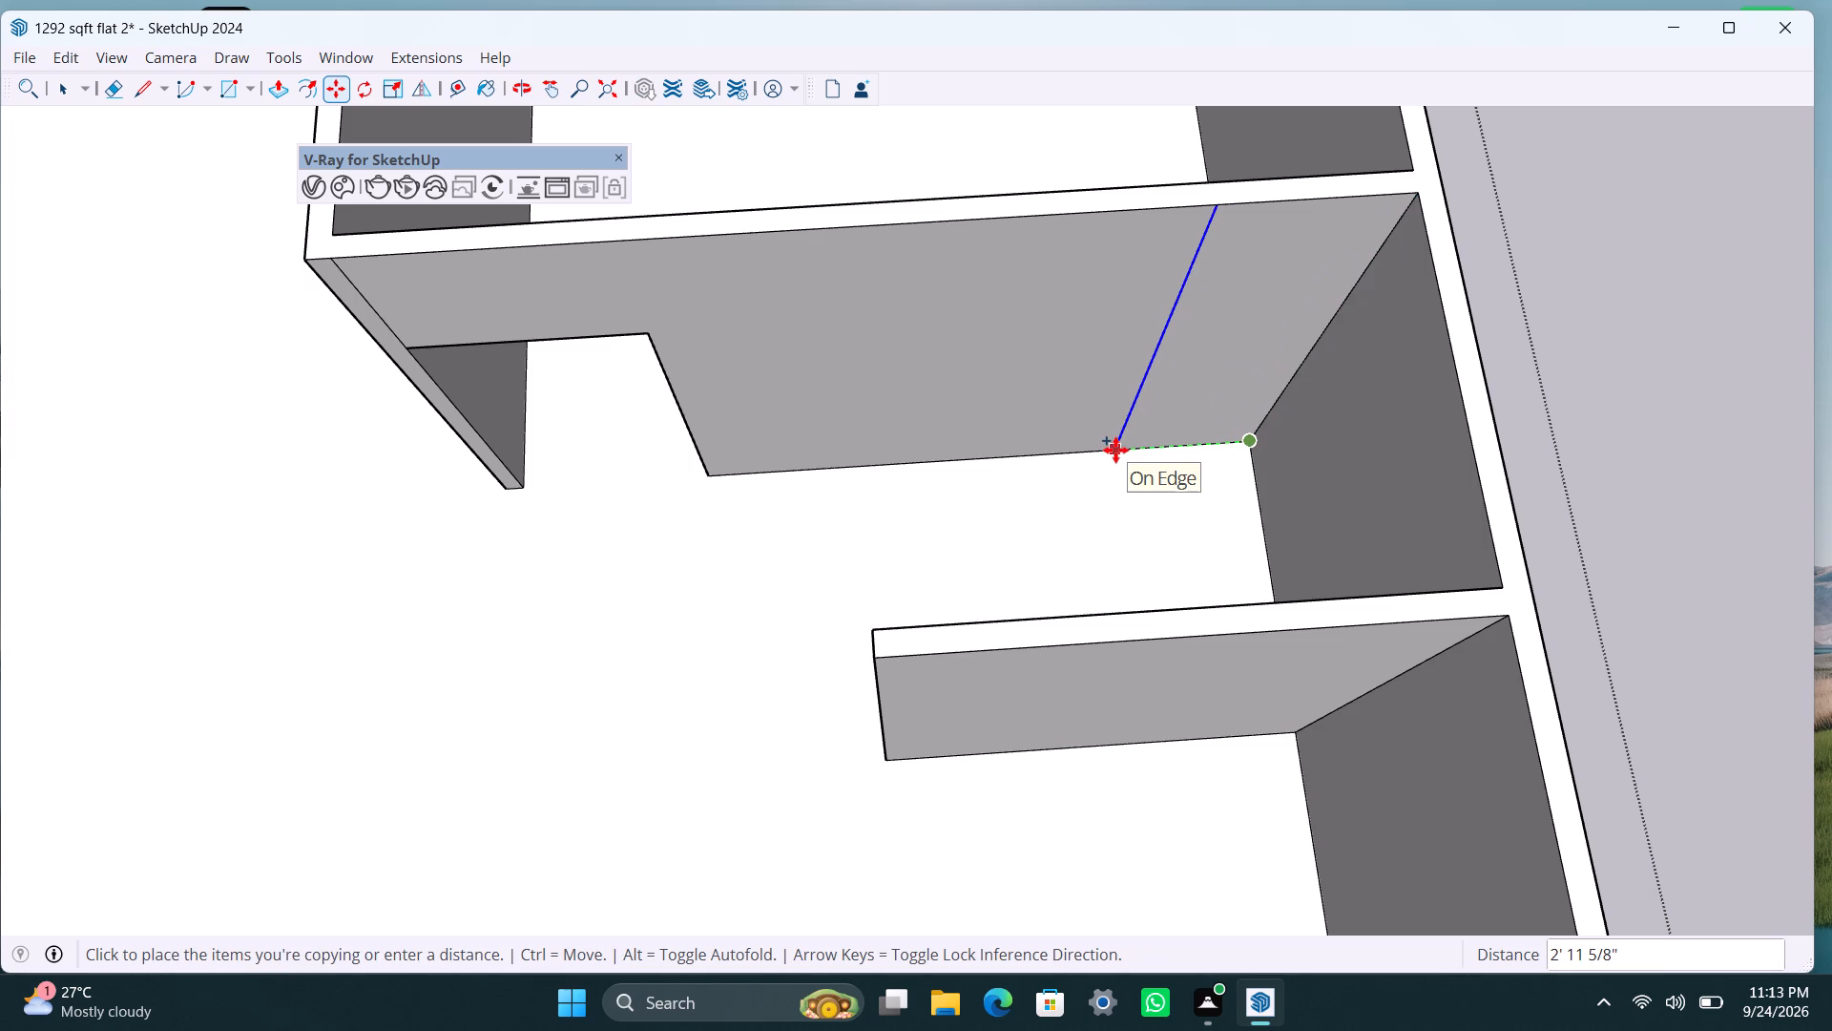
key(8)
key(apostrophe)
key(Return)
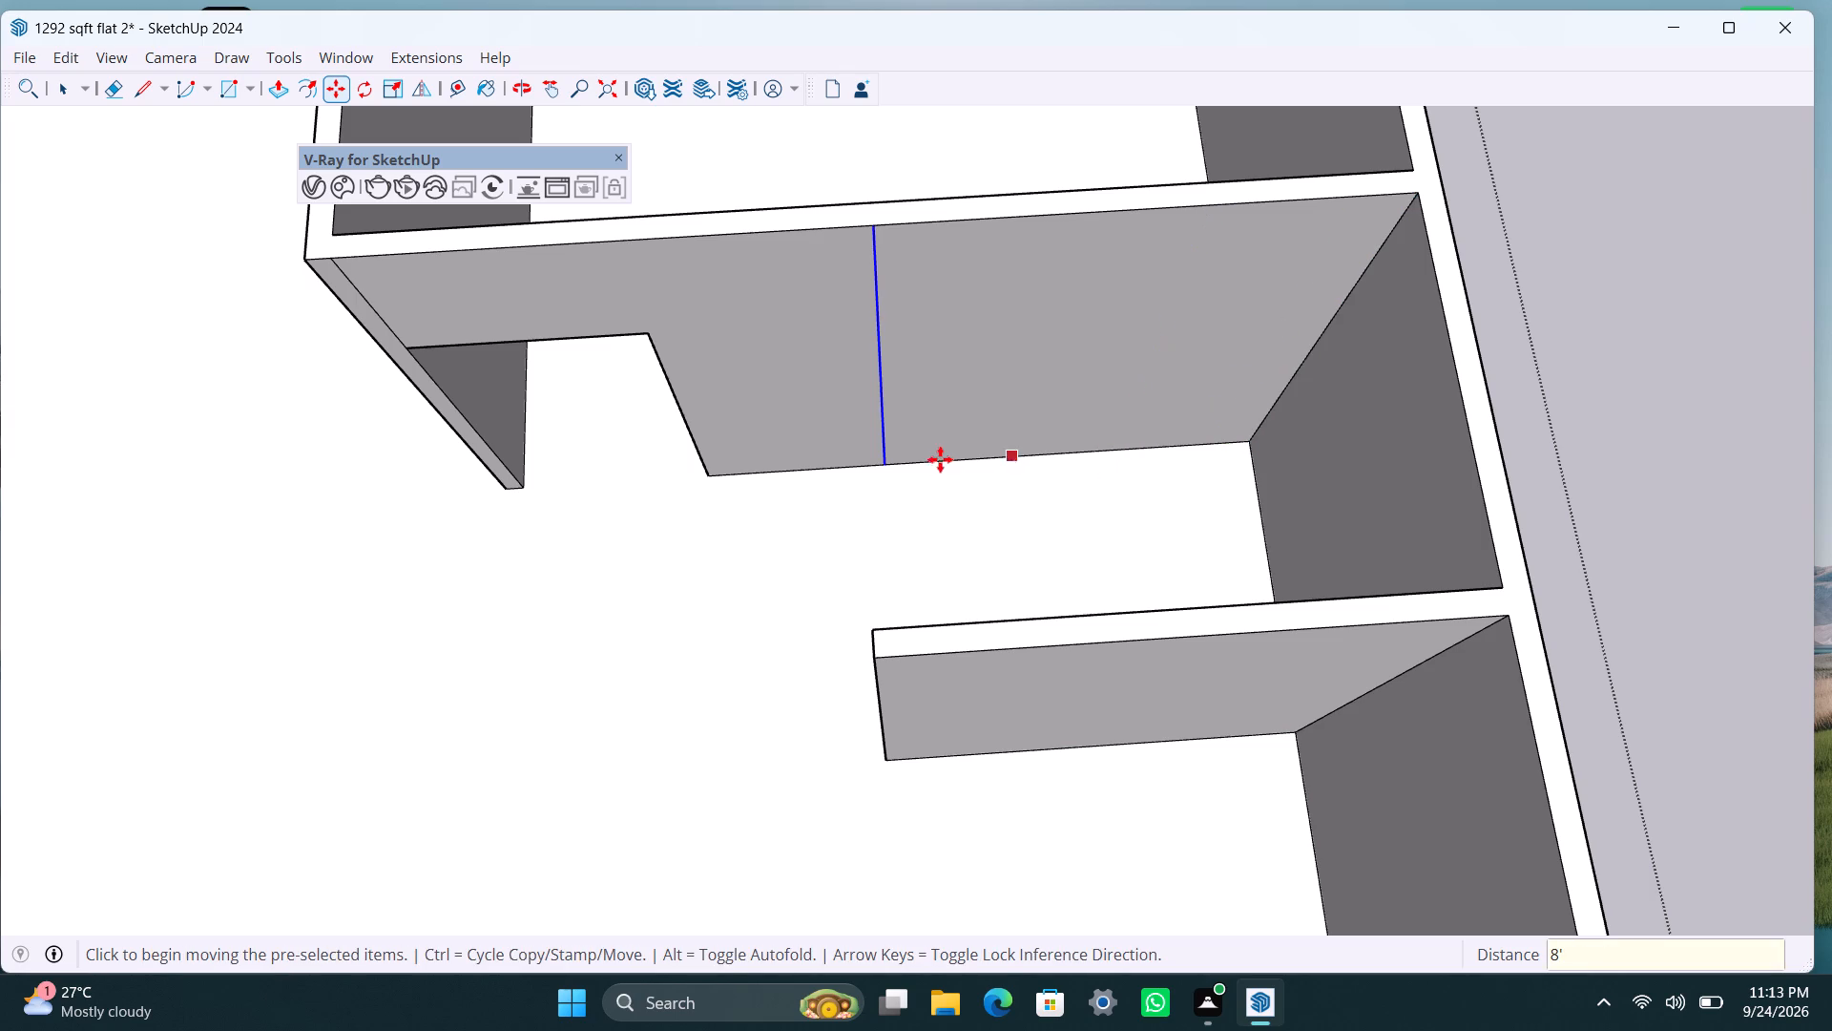
Copy the new vertical edge another 4.5" along the first partition to mark the cross wall's thickness.
click(882, 459)
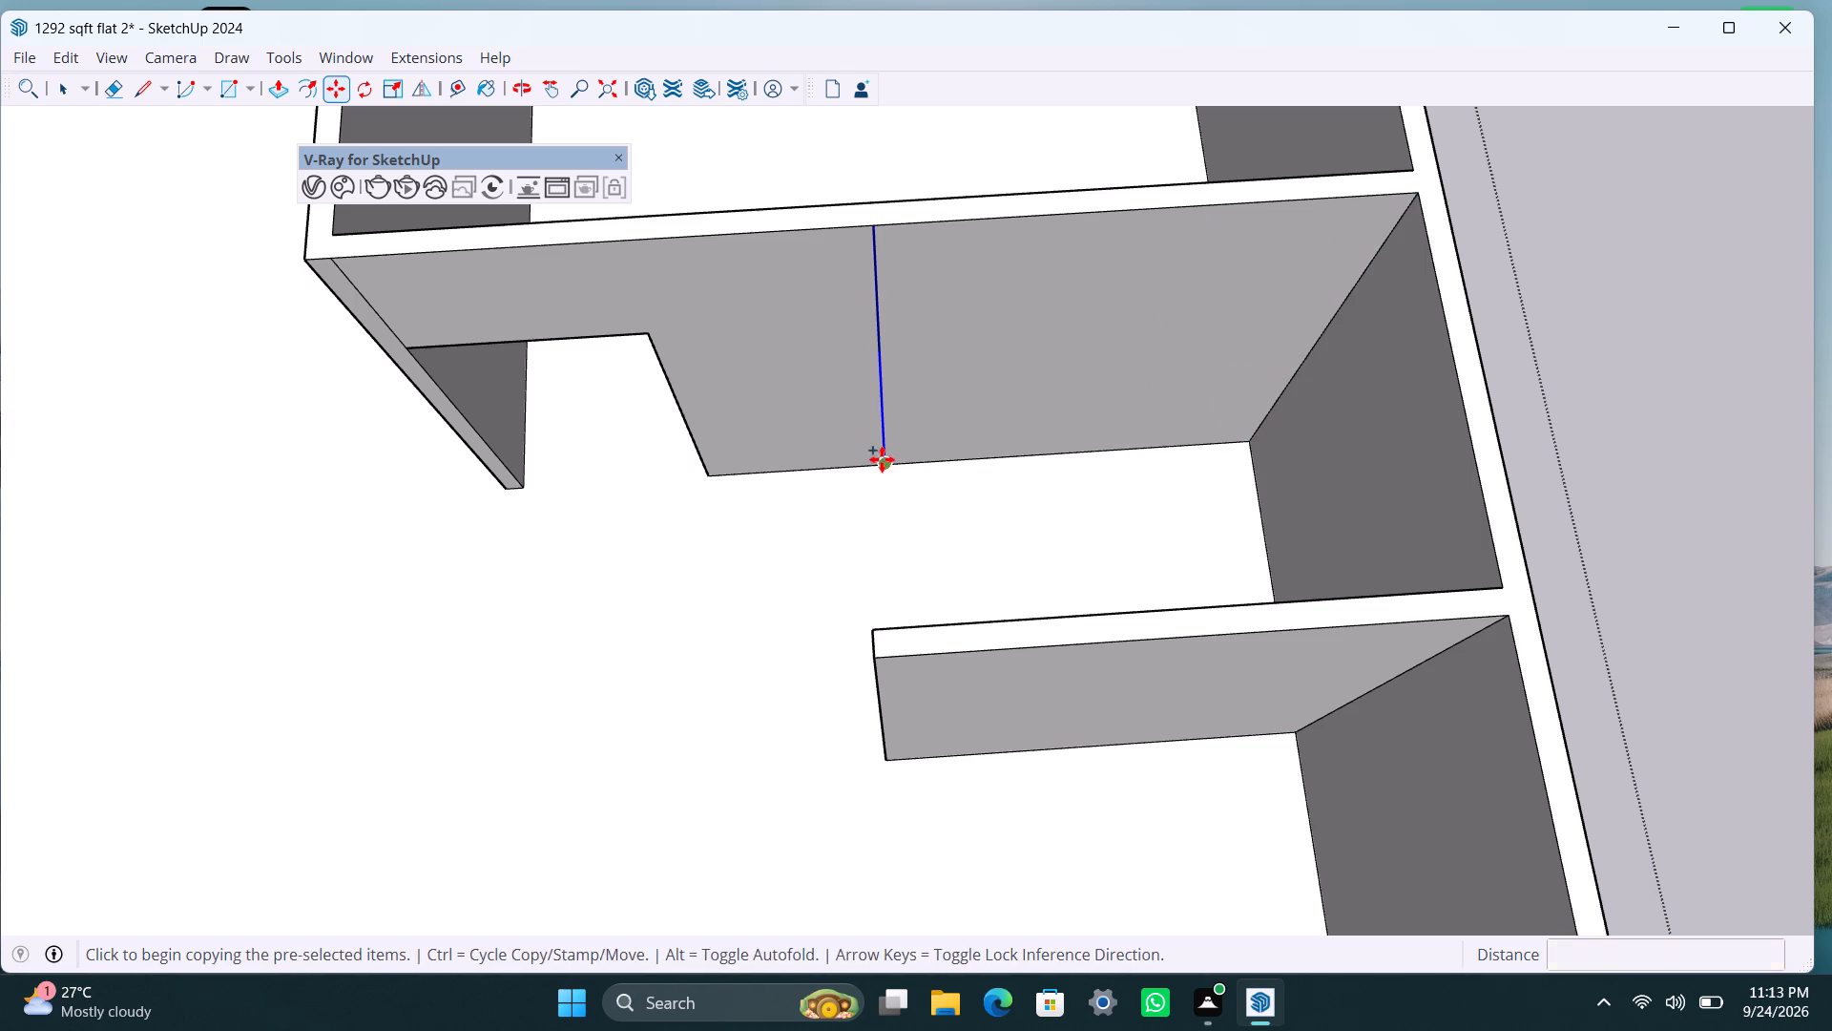
text(4.5")
key(Return)
key(space)
Push/Pull the 4.5" strip on the first partition 6' to the third partition, enclosing the small room.
click(874, 407)
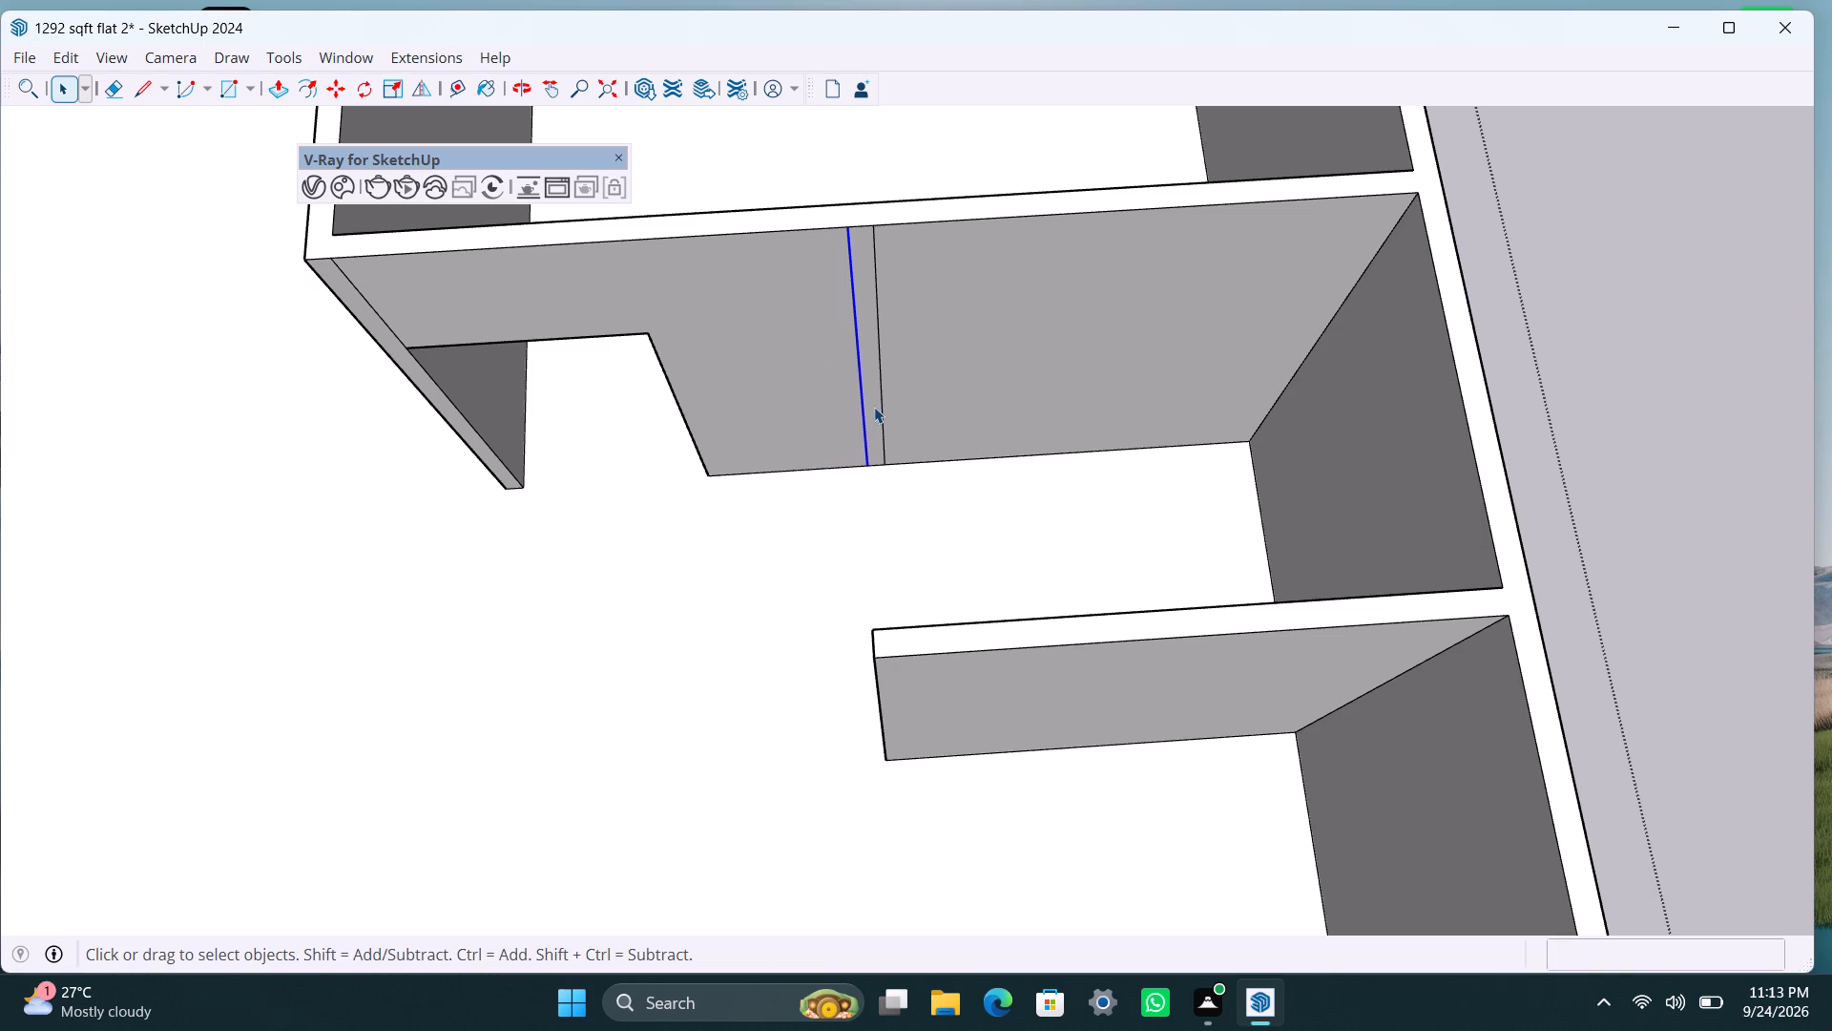
key(p)
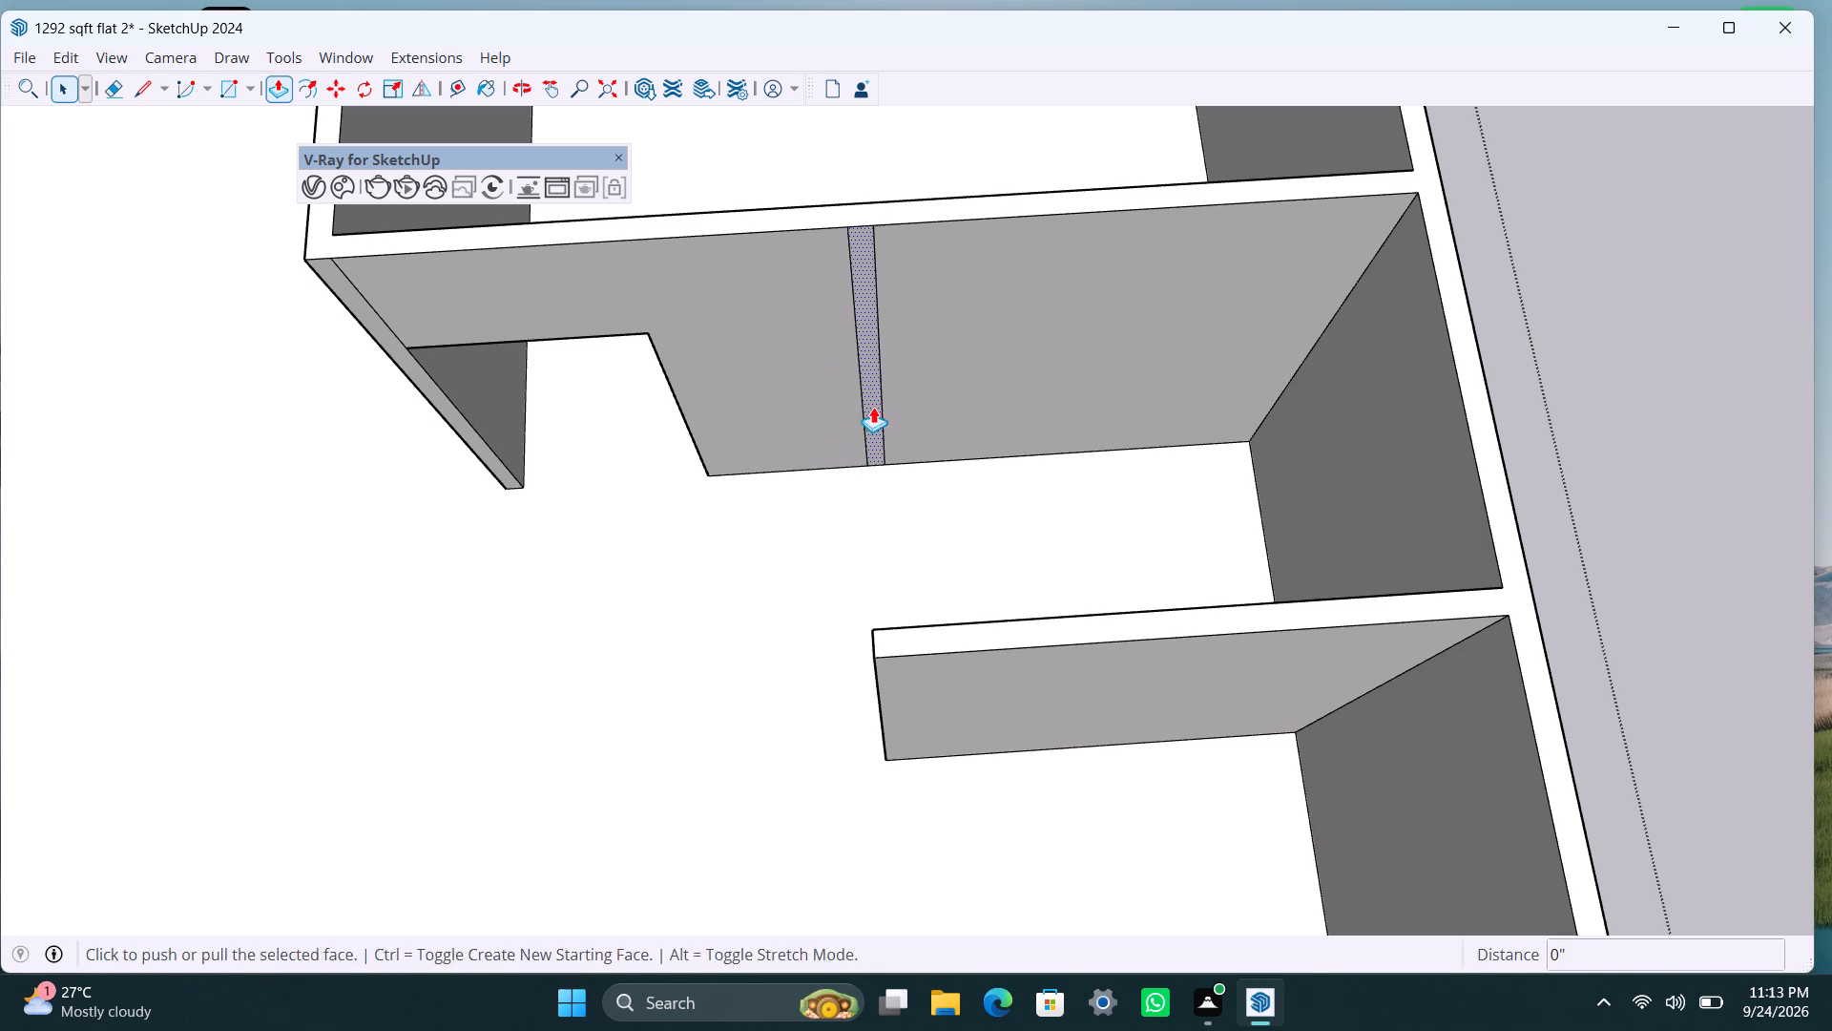
drag(884, 412, 924, 621)
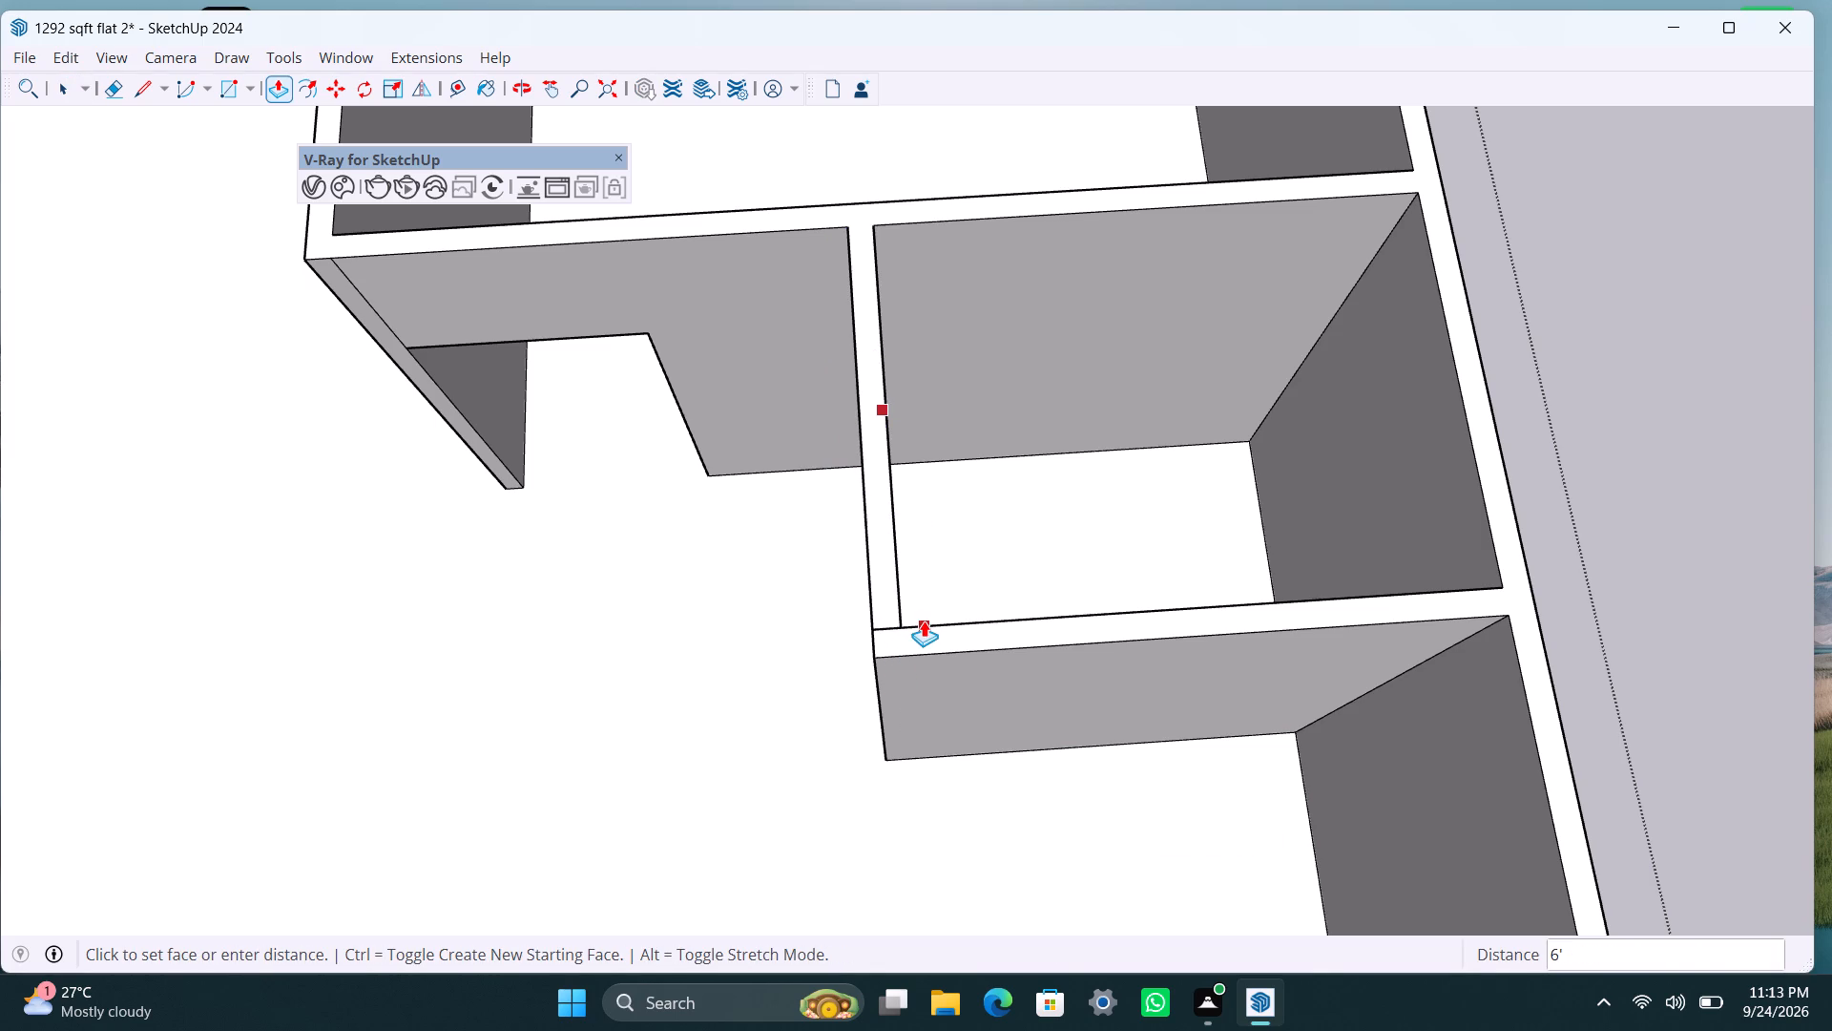
drag(924, 621, 926, 621)
key(space)
Save the model with the newly enclosed room.
scroll(897, 620, down, 4)
shift+middle_drag(912, 686, 901, 602)
key(ctrl+s)
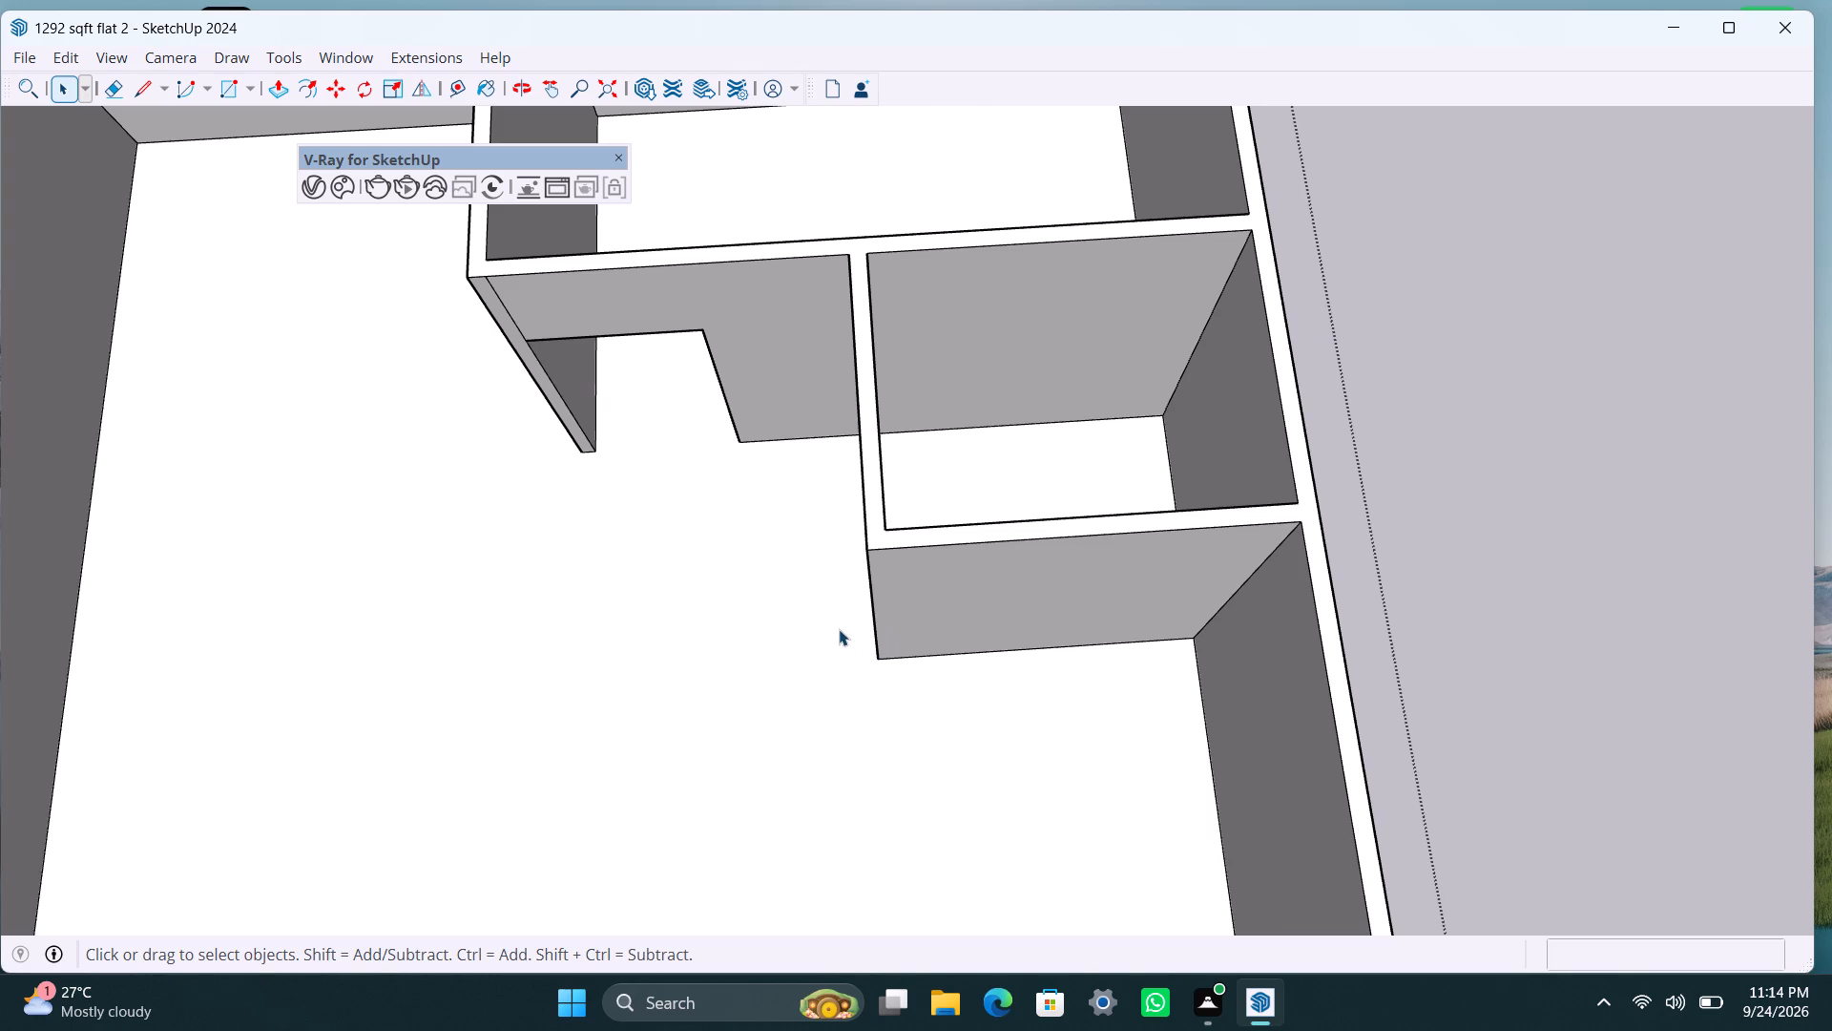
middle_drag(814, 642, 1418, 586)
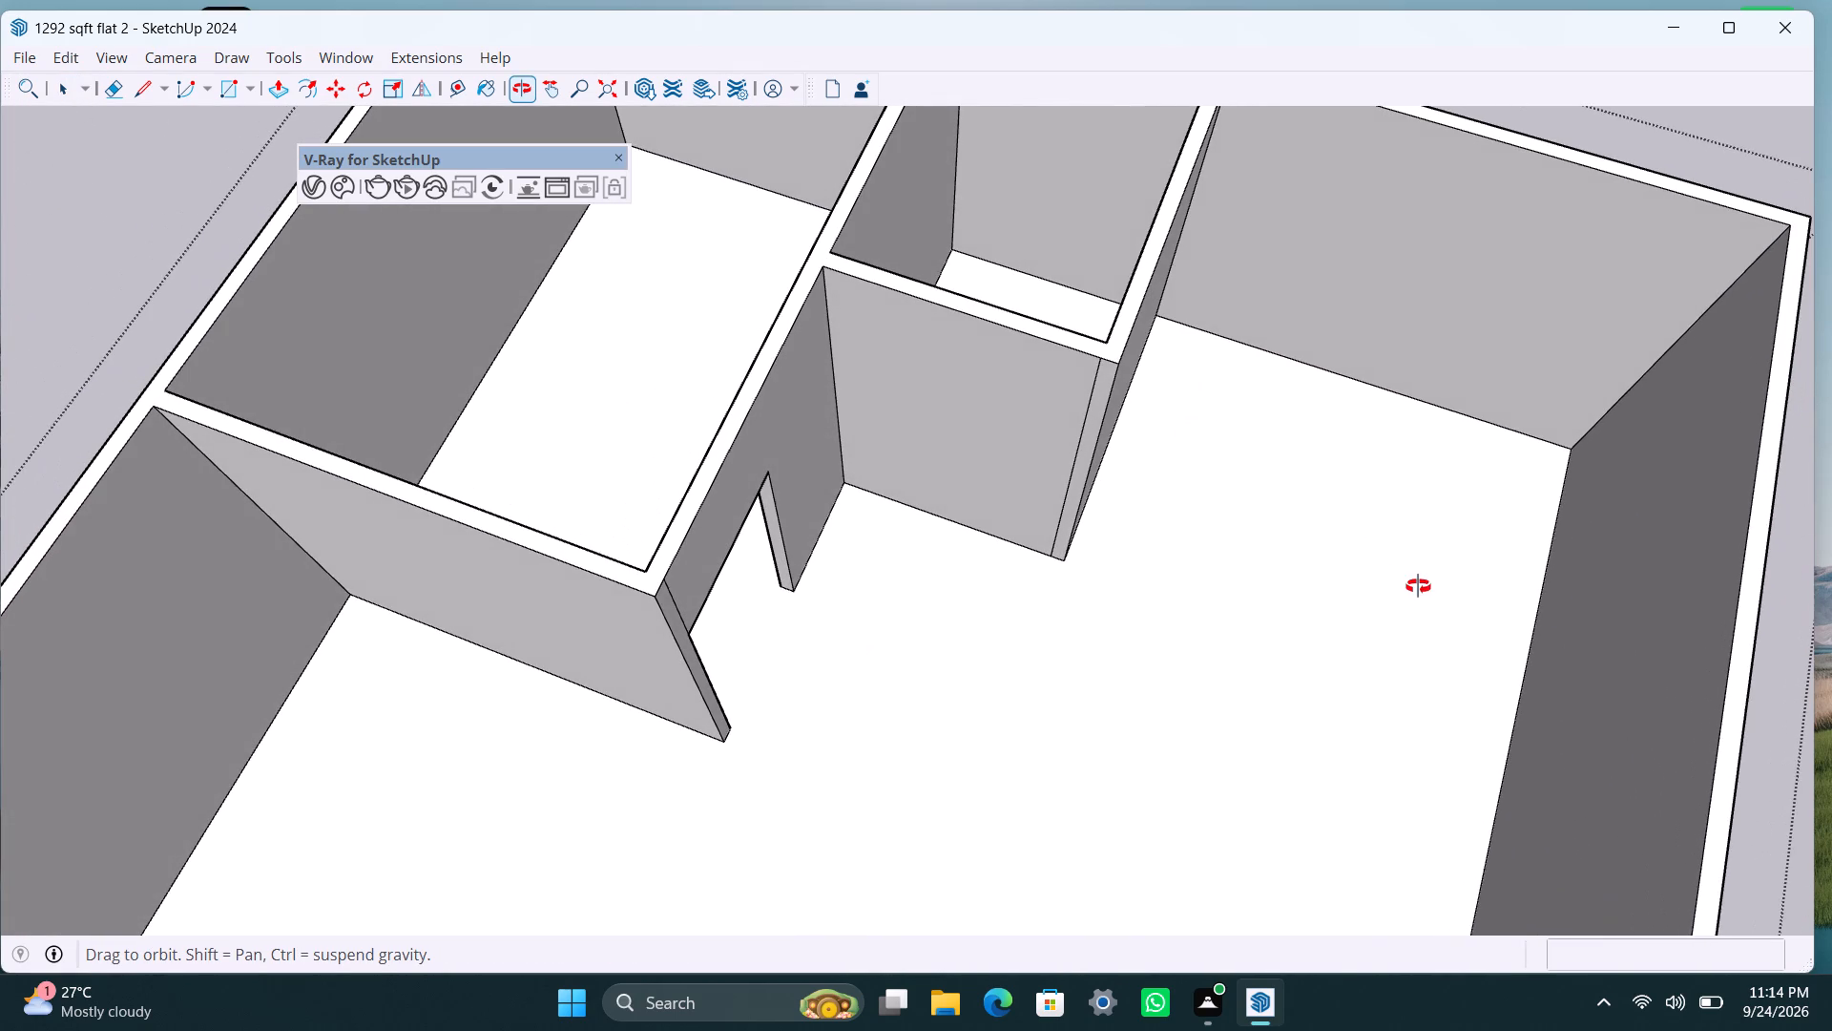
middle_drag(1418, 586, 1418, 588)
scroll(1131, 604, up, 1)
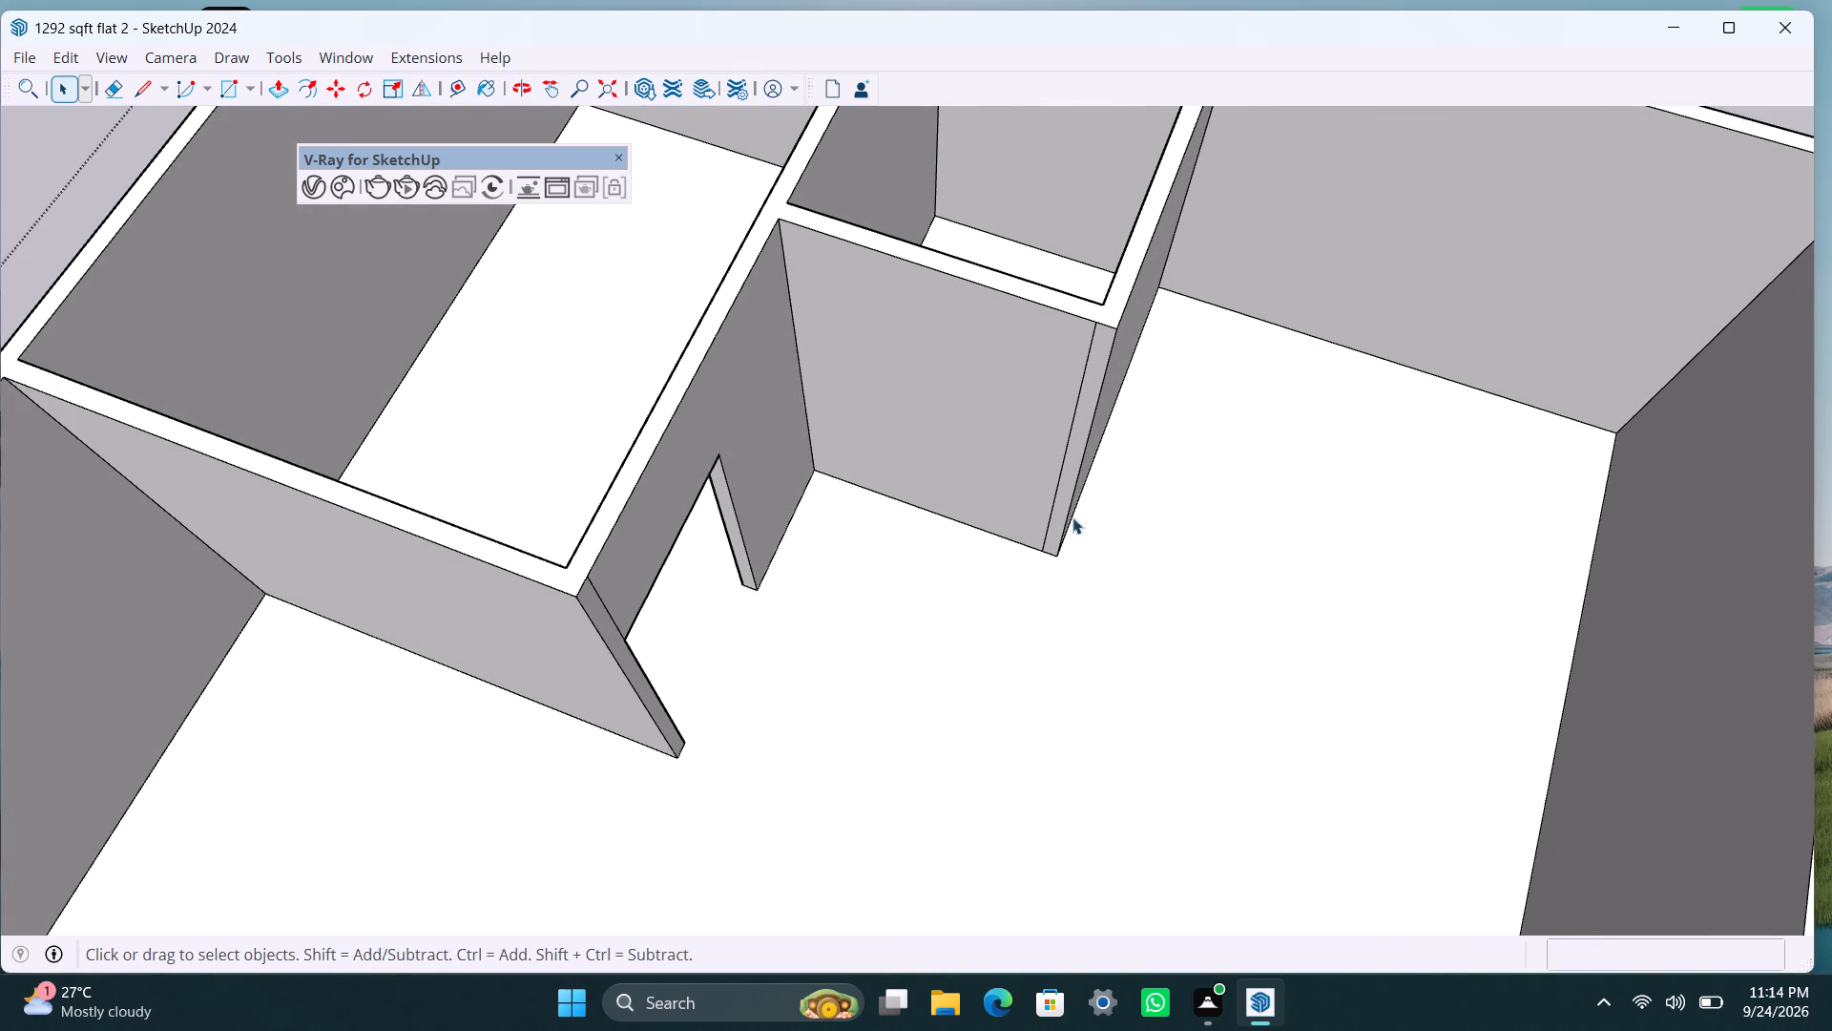
Push/Pull the third partition's 4.5" end strip 2', extending that wall past the new cross wall.
scroll(1069, 507, up, 1)
click(1066, 492)
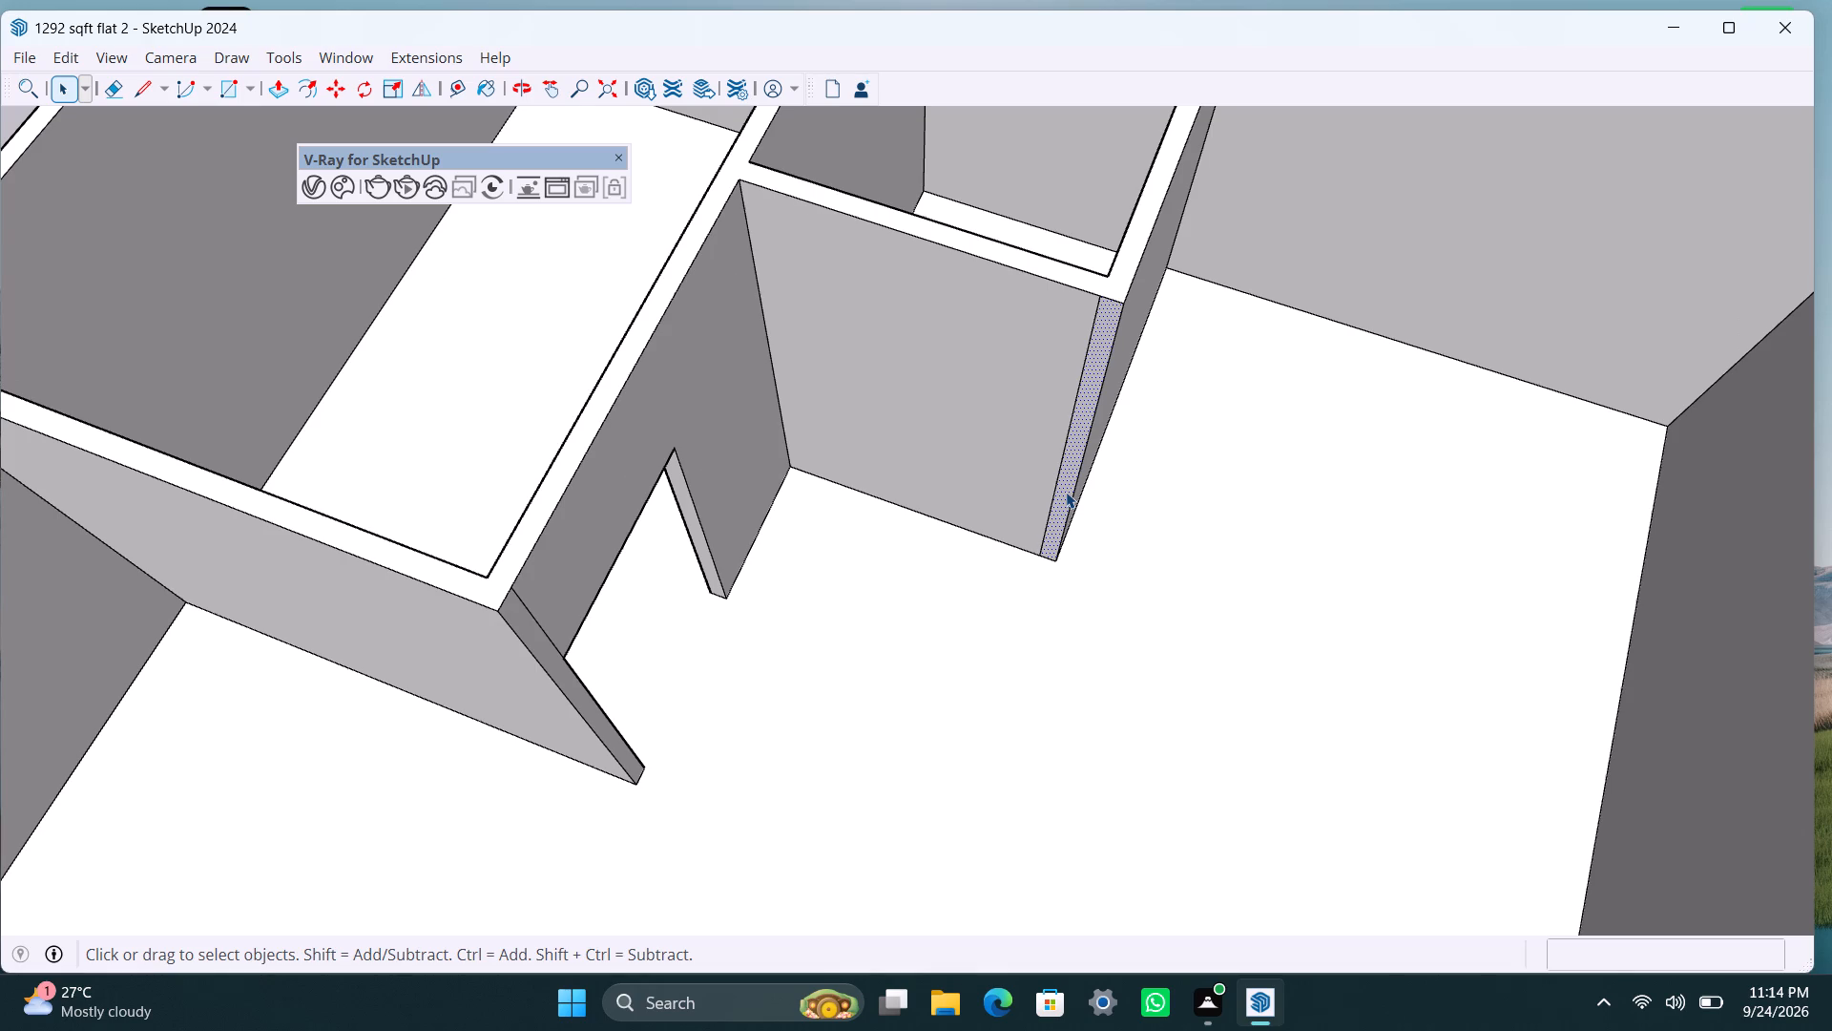
key(p)
drag(1062, 496, 1042, 561)
text(2')
key(Return)
key(space)
scroll(883, 626, down, 3)
shift+middle_drag(873, 647, 789, 687)
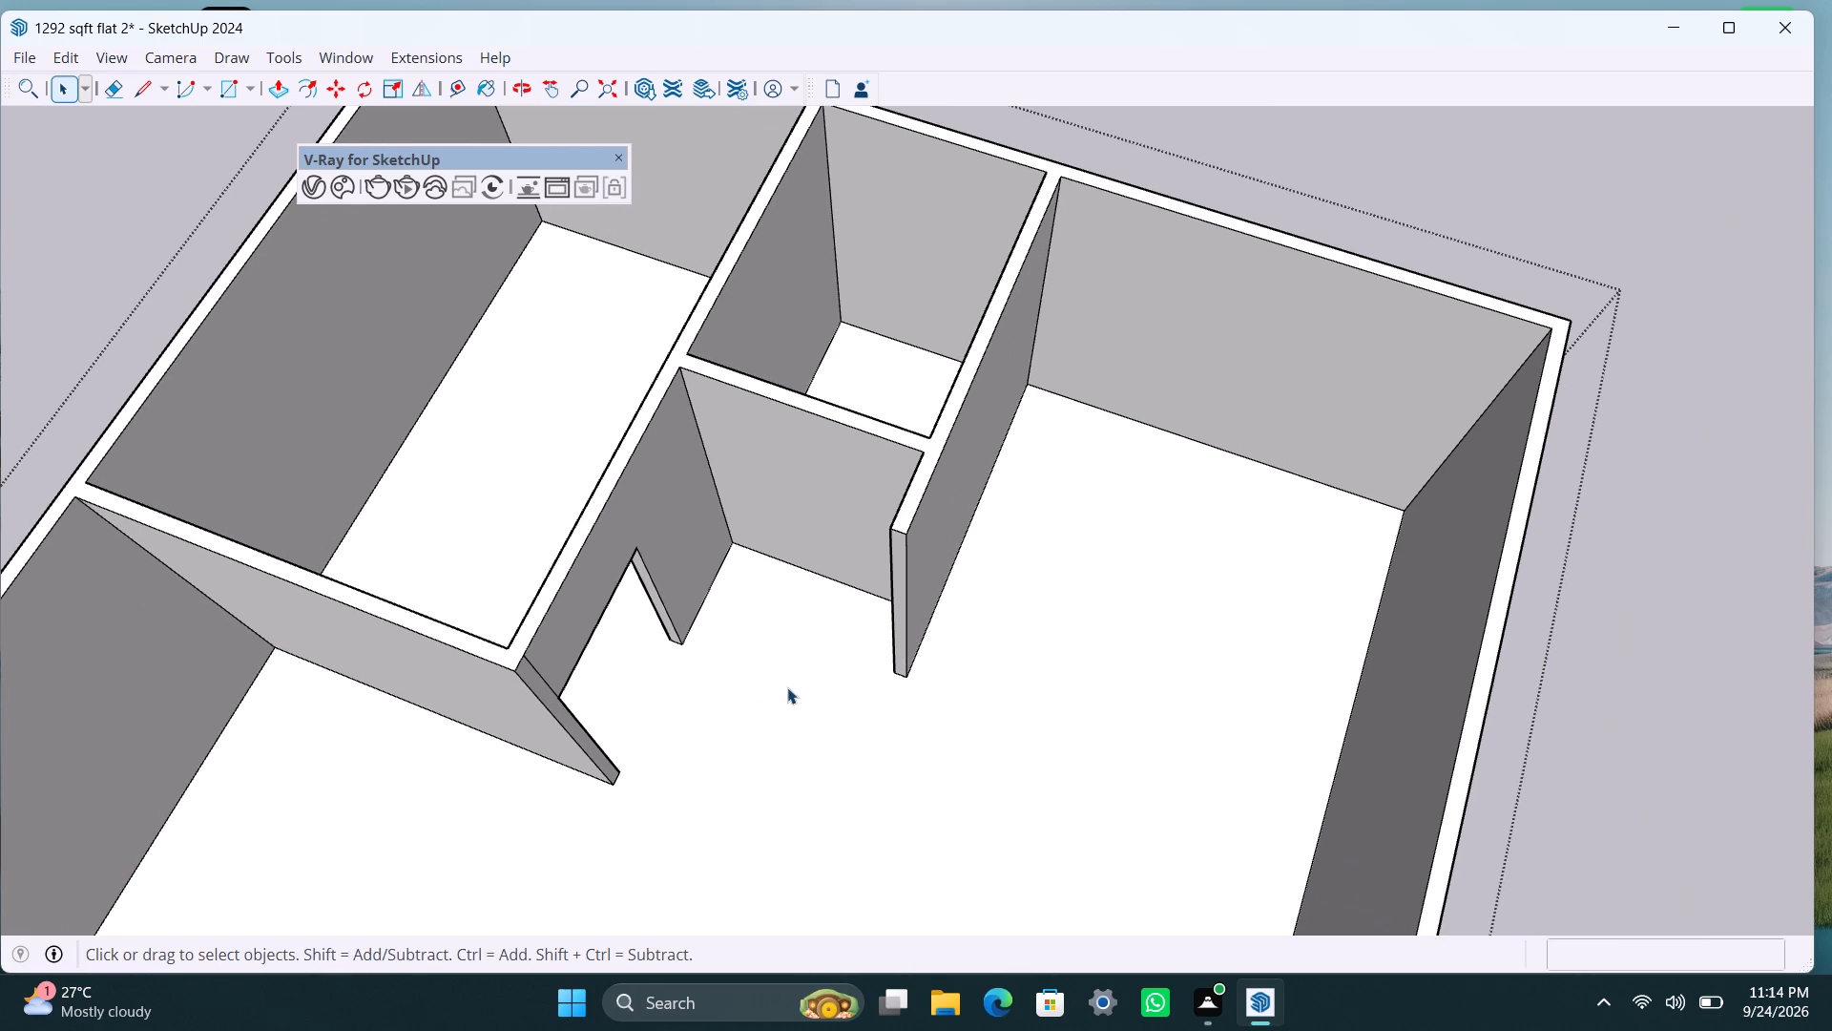
Push/Pull the first partition's door jamb toward the cross wall, flush with the end of the extended third partition, and save the model.
scroll(643, 612, up, 5)
click(664, 591)
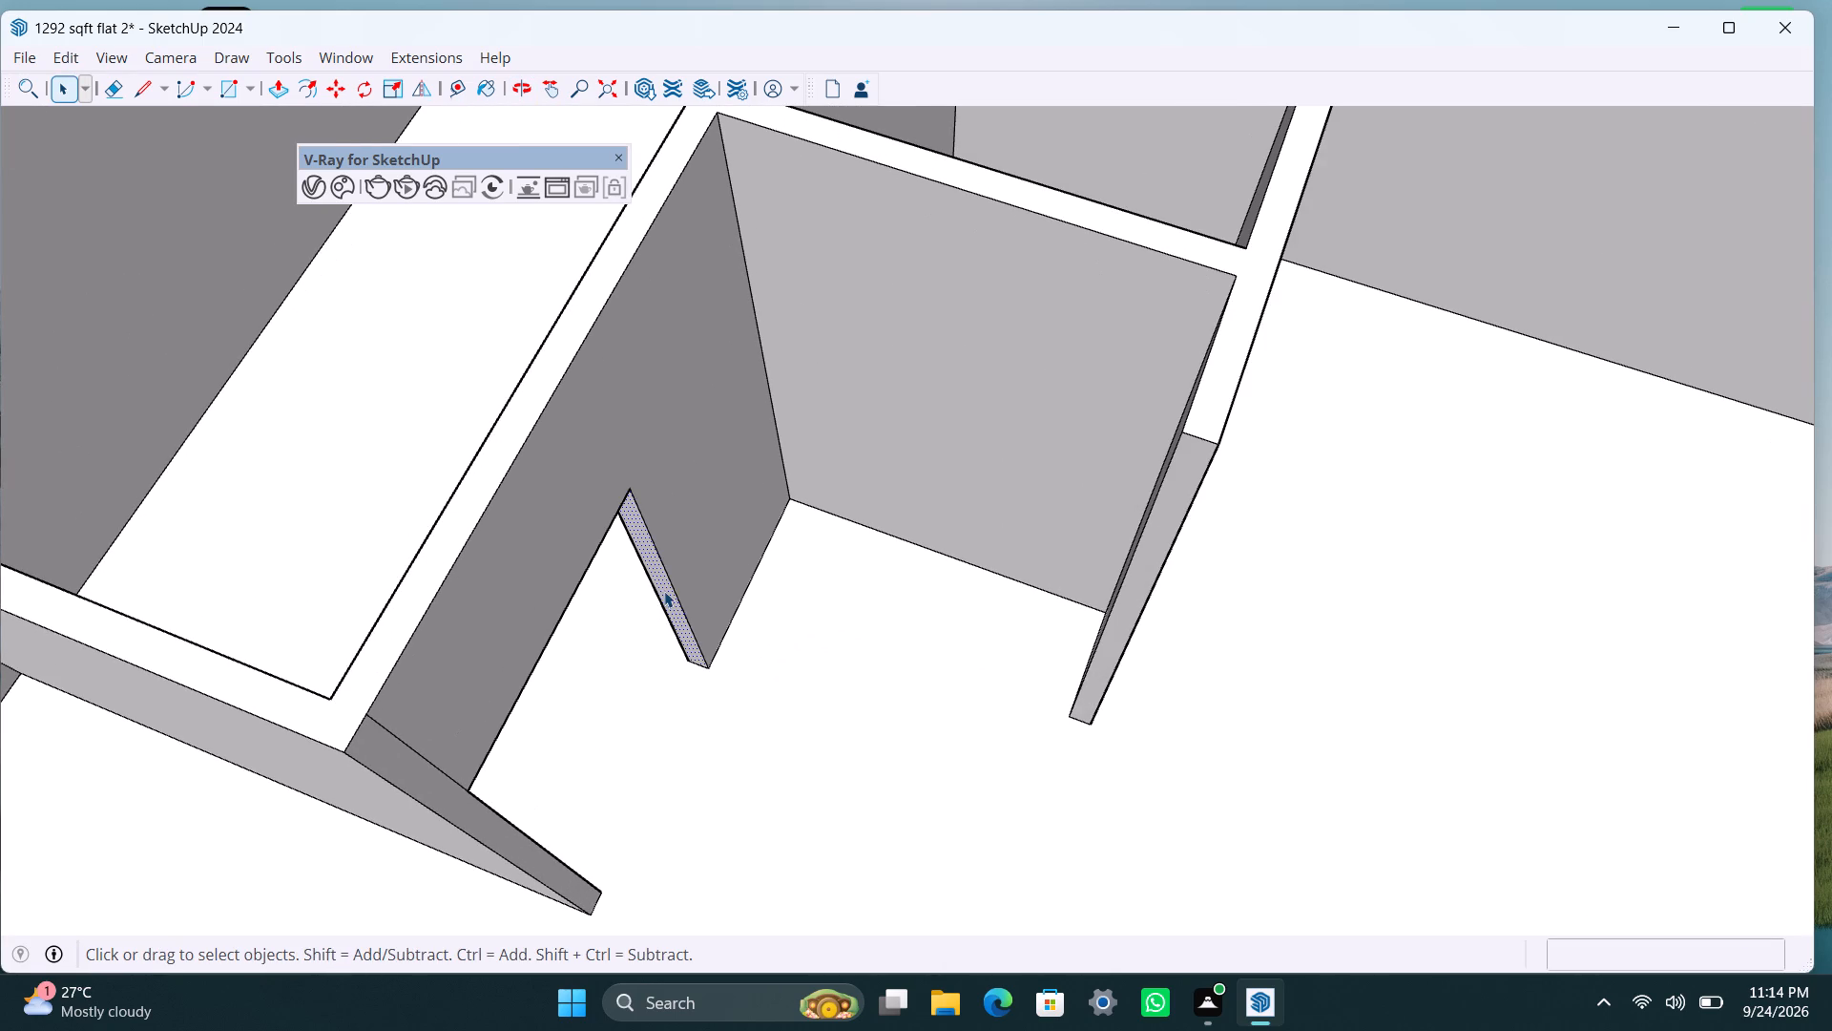
key(p)
drag(664, 591, 1110, 583)
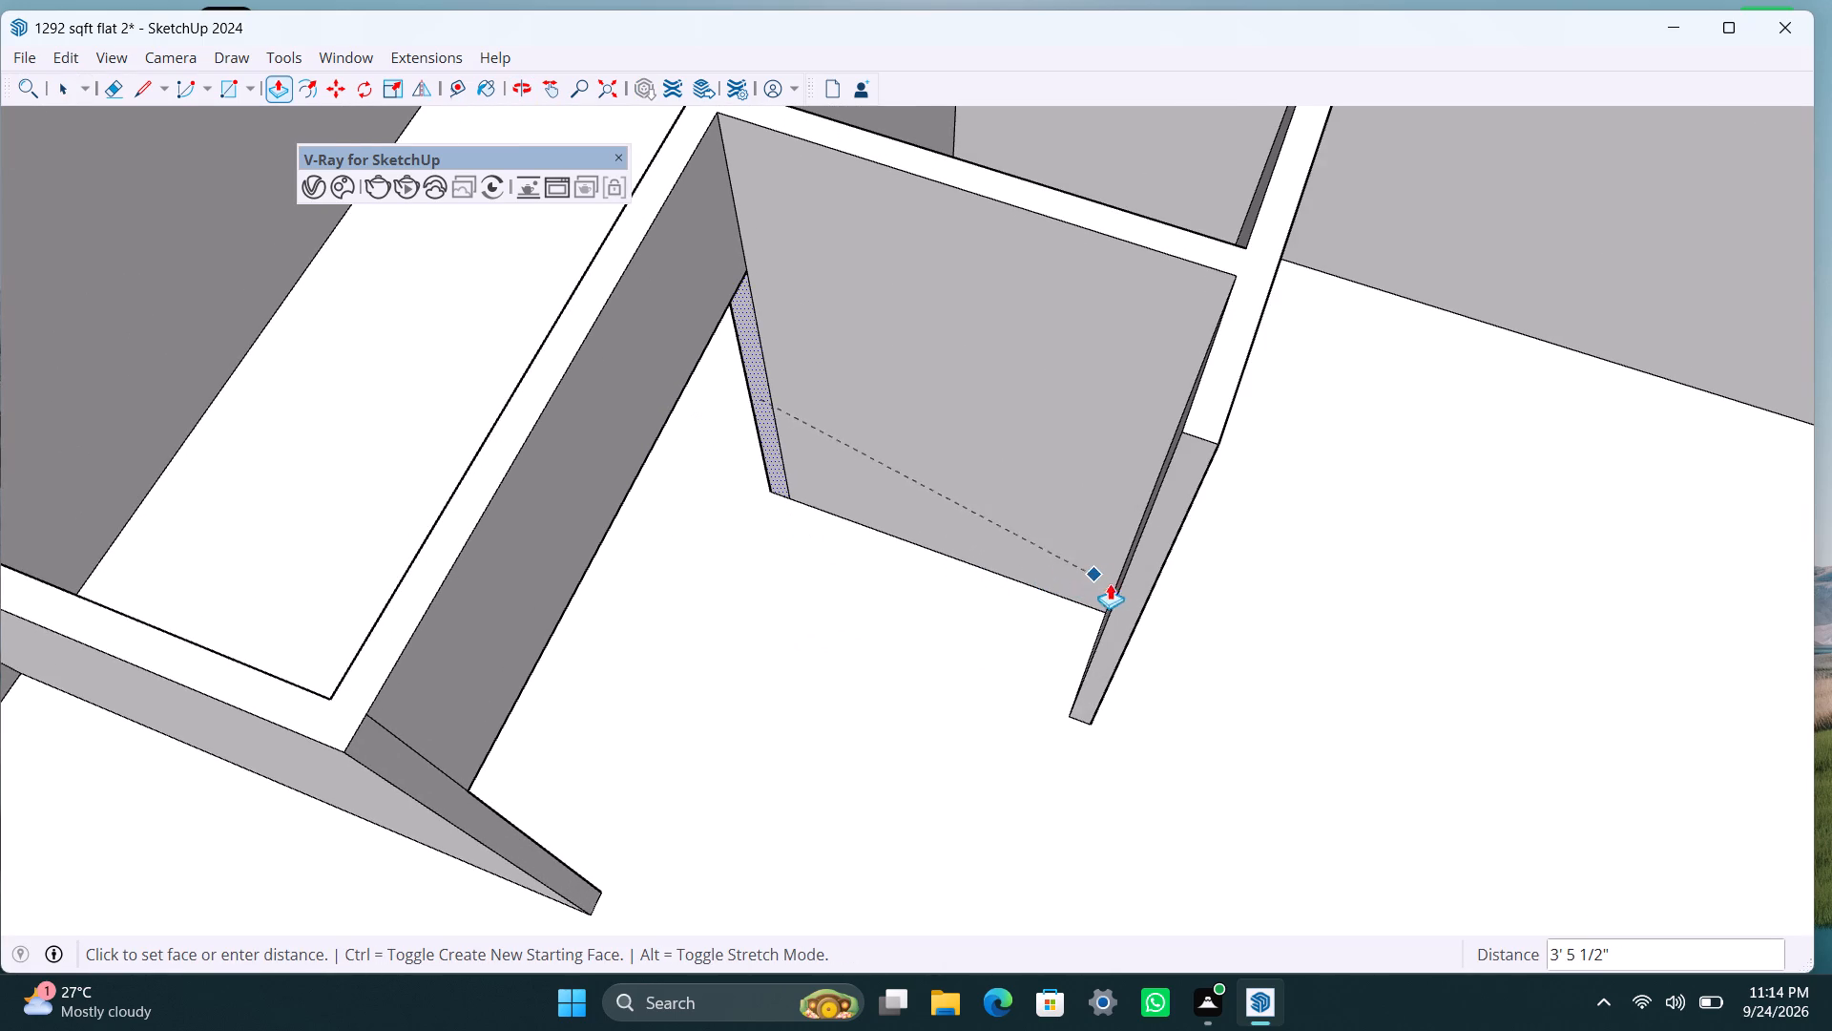
drag(1110, 583, 1130, 591)
key(space)
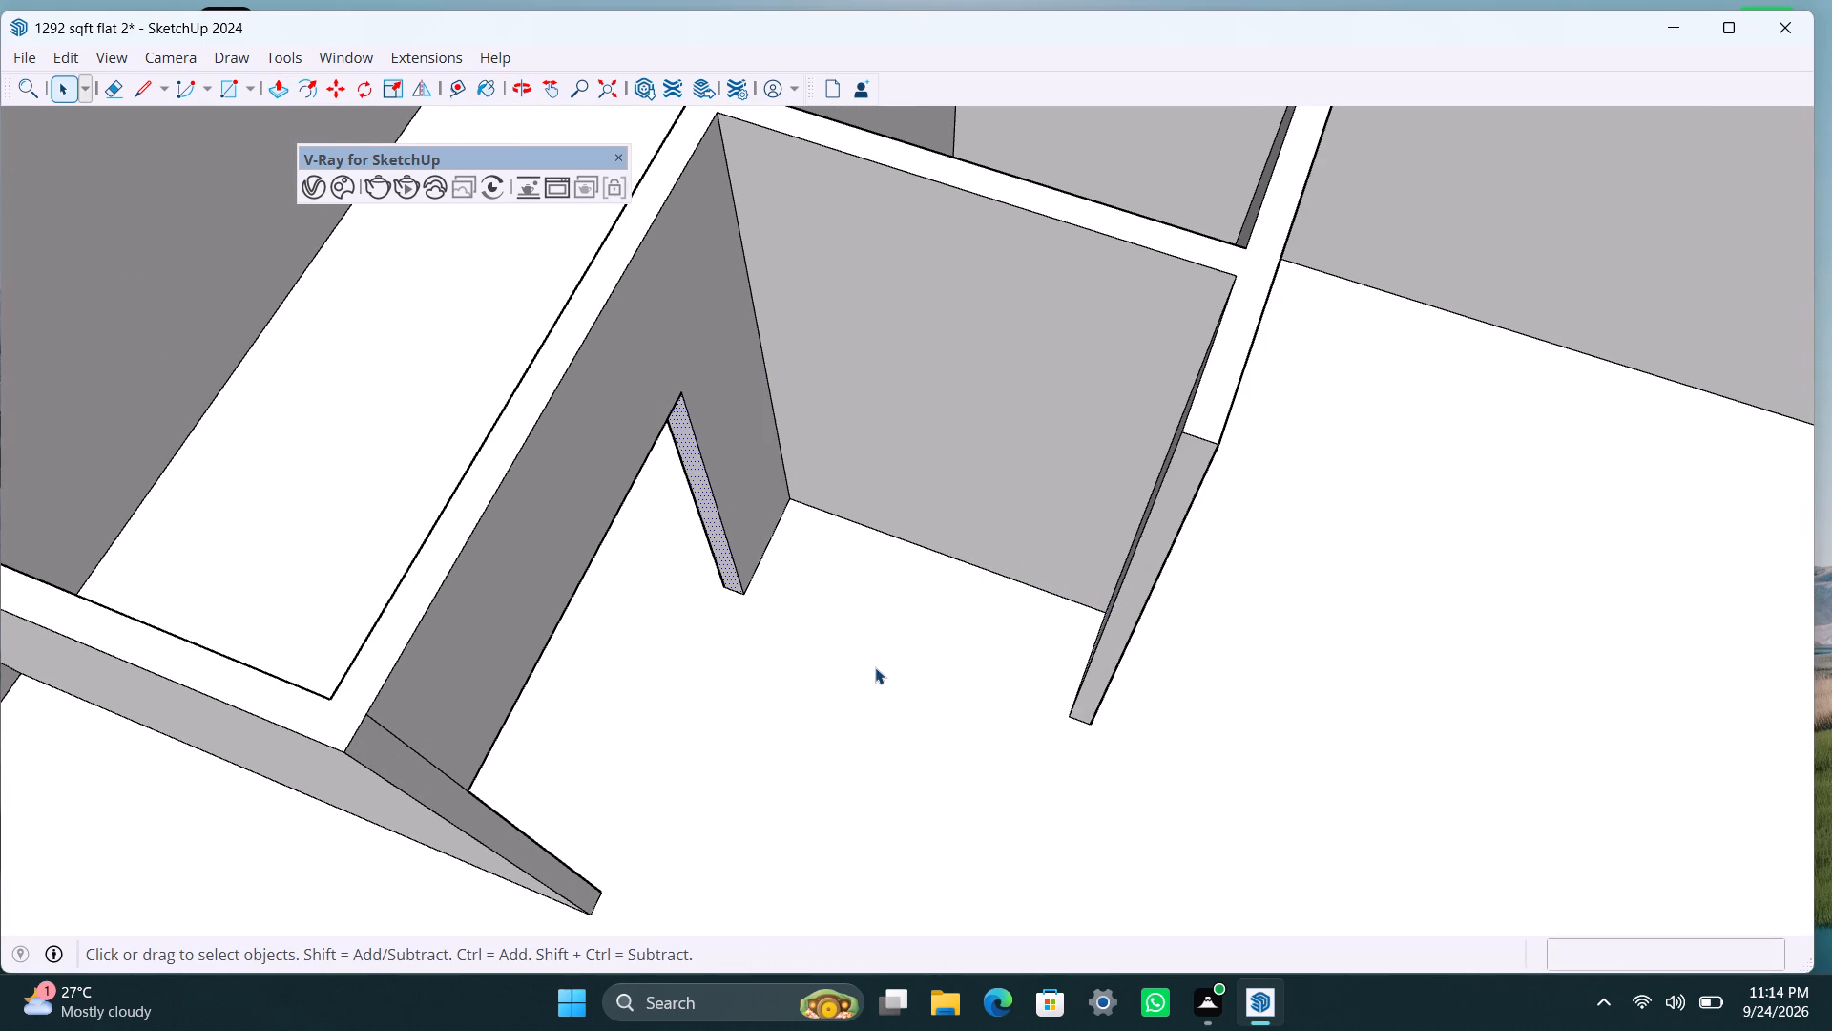
key(ctrl+s)
Copy the vertical corner edge between the end wall and the side wall beyond the third partition 10' along that side wall.
scroll(872, 665, down, 6)
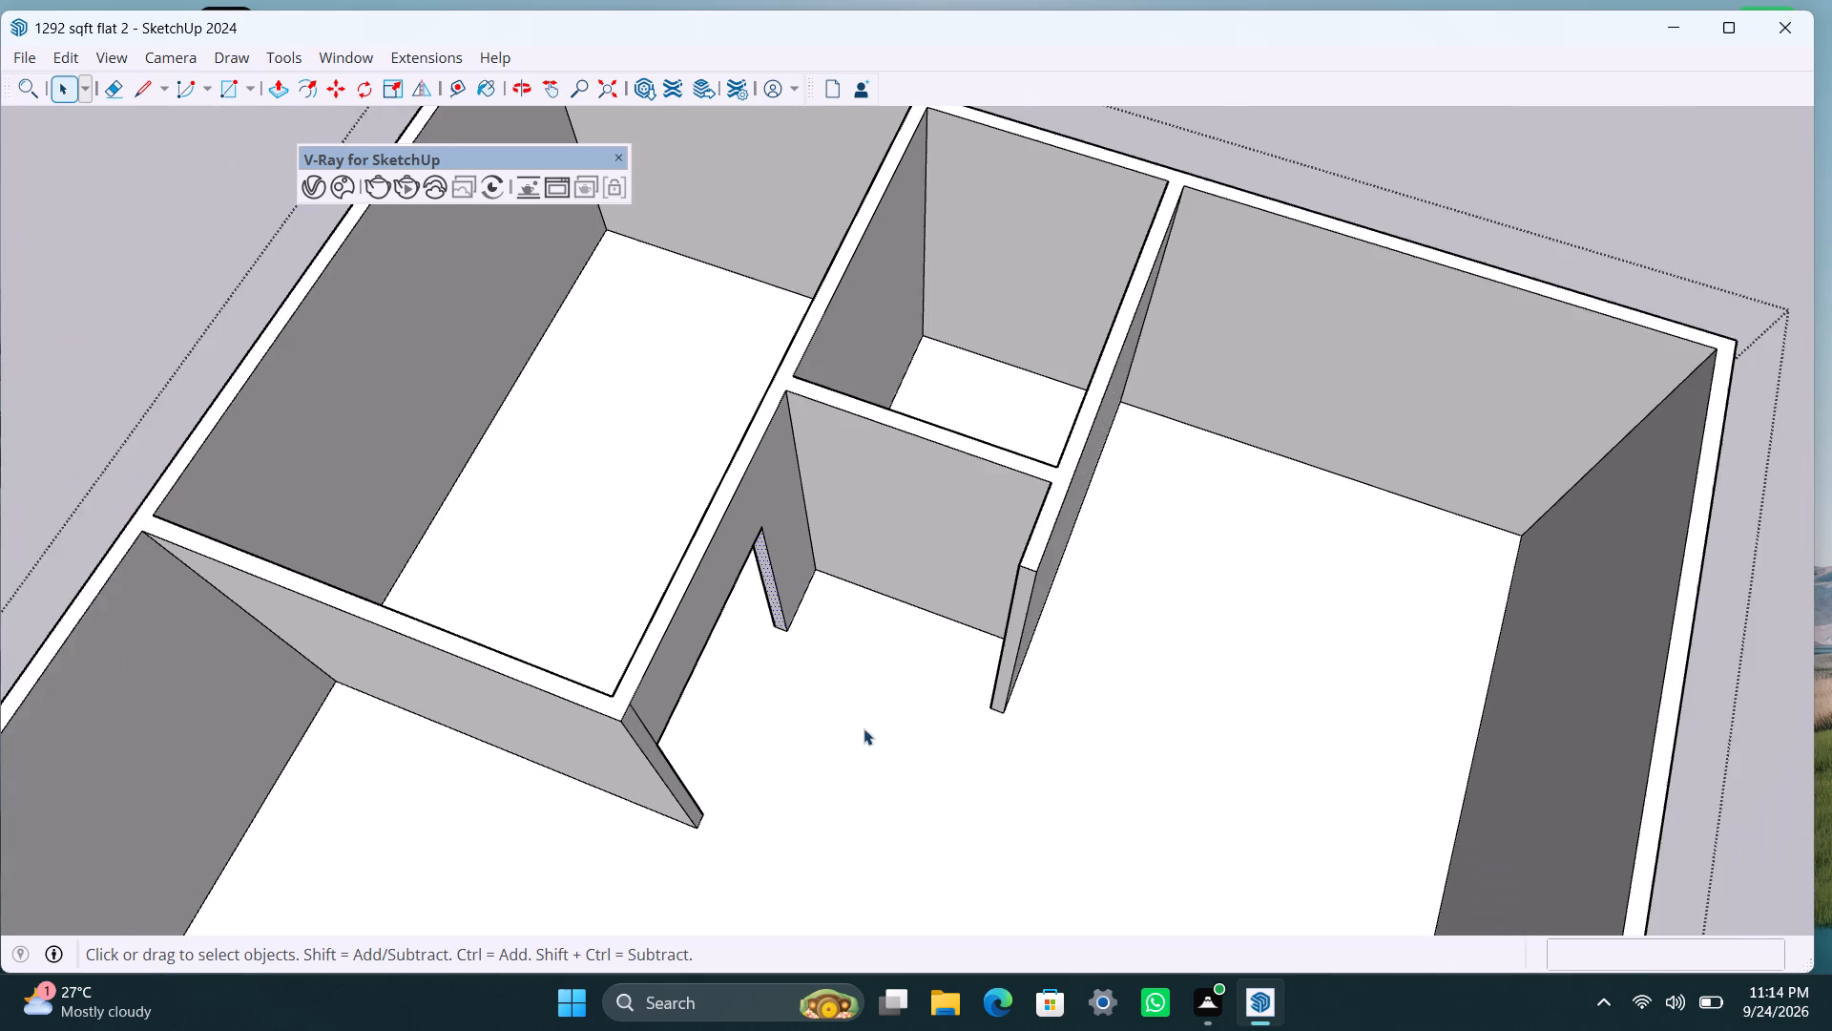
scroll(875, 701, up, 2)
middle_drag(913, 751, 1111, 776)
scroll(1028, 686, up, 2)
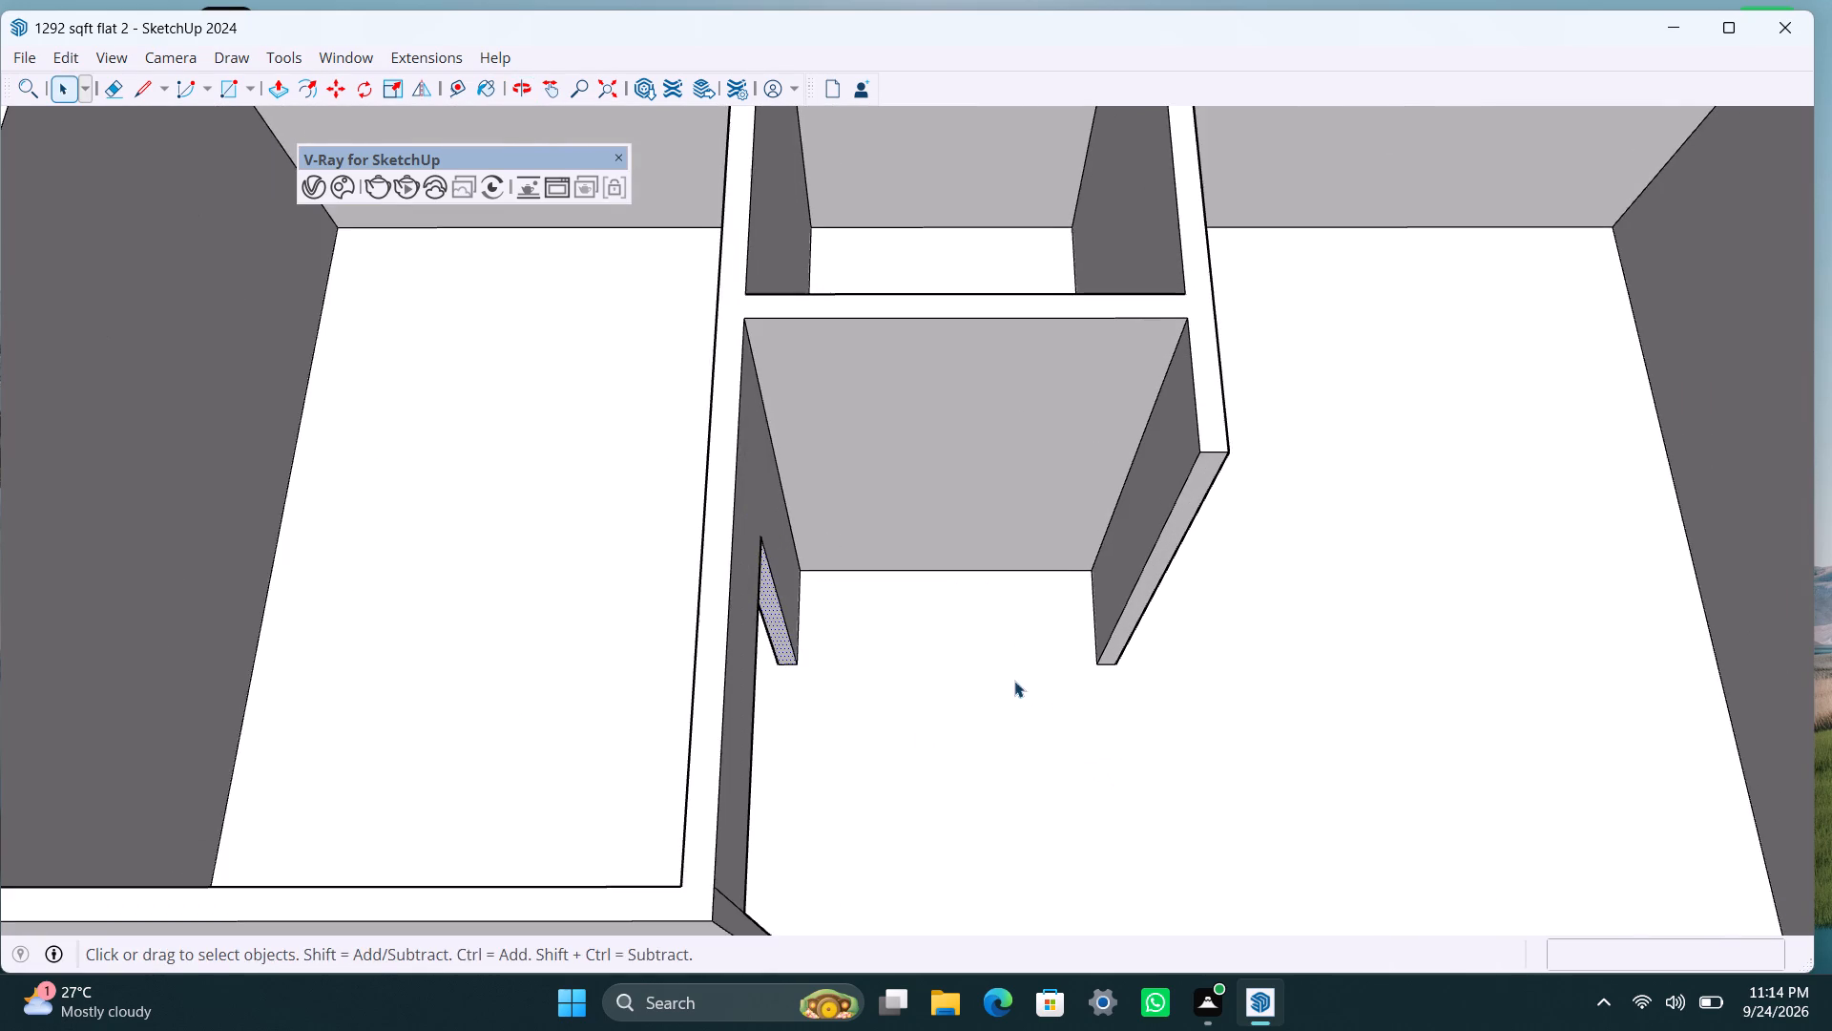
middle_drag(1014, 681, 910, 669)
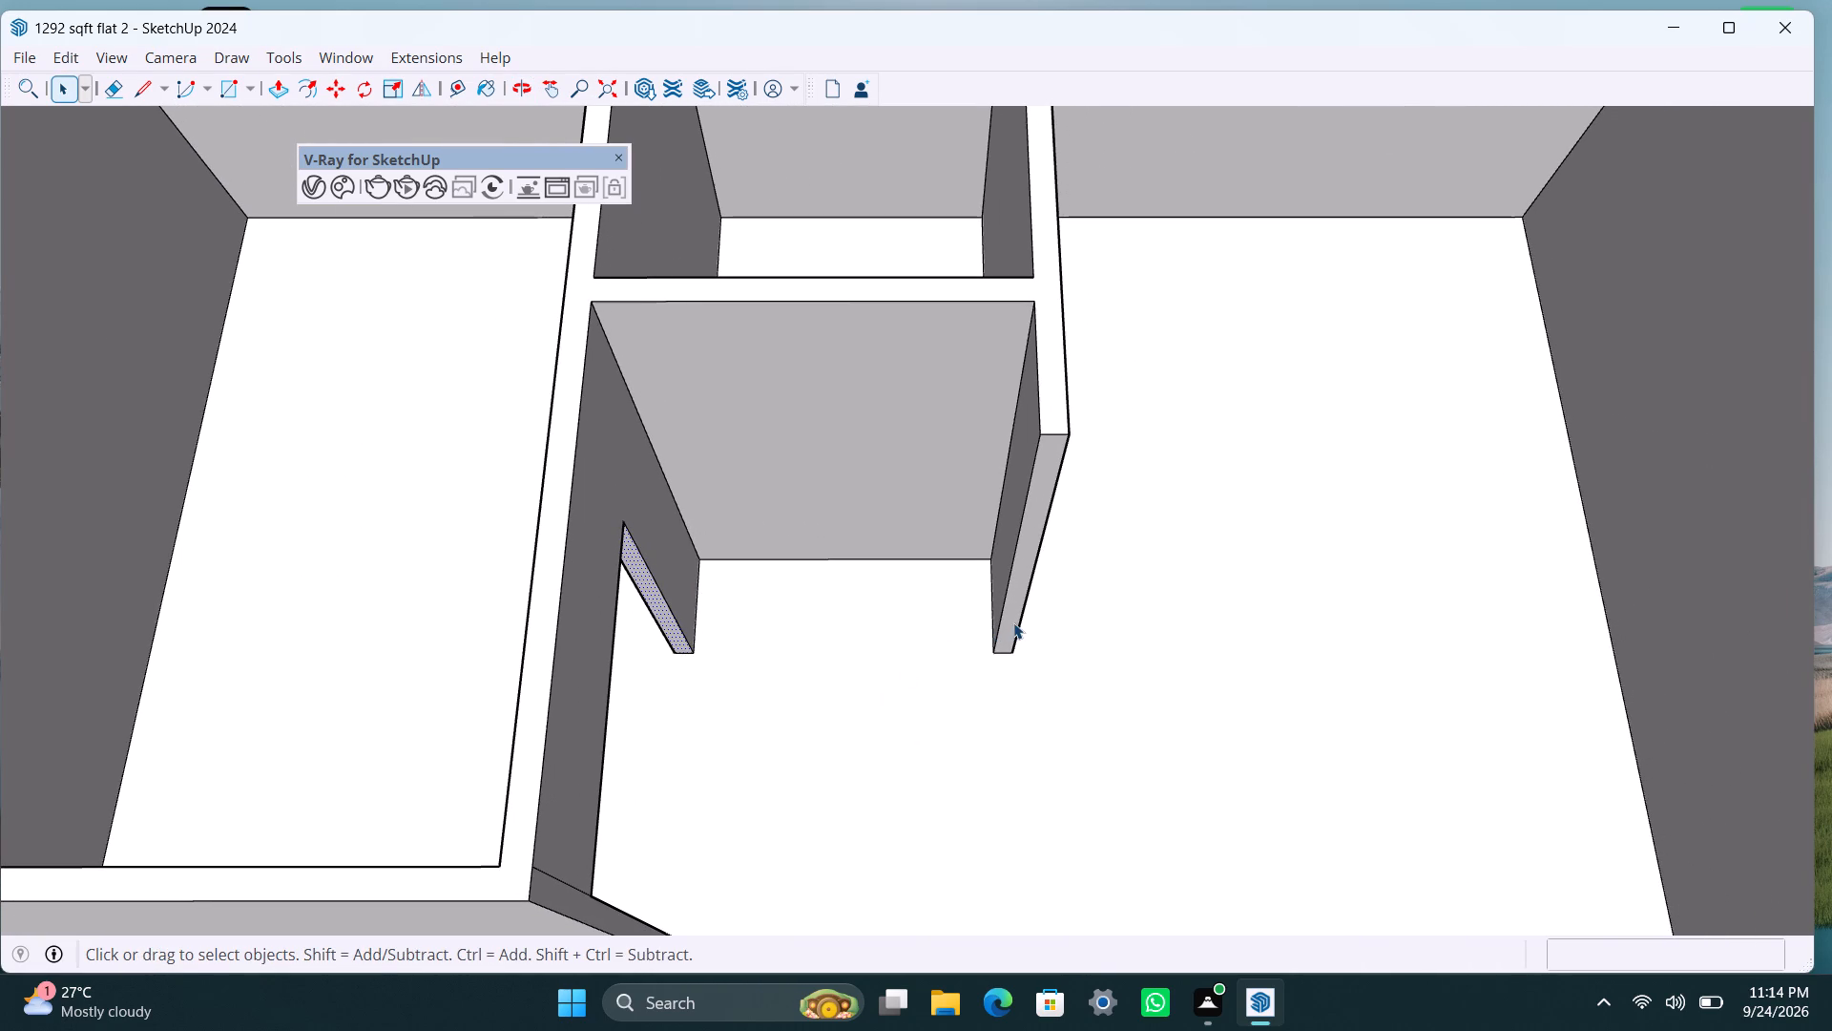
scroll(1014, 608, down, 2)
shift+middle_drag(1017, 608, 760, 651)
scroll(780, 583, down, 4)
middle_drag(780, 656, 1492, 700)
scroll(892, 525, up, 2)
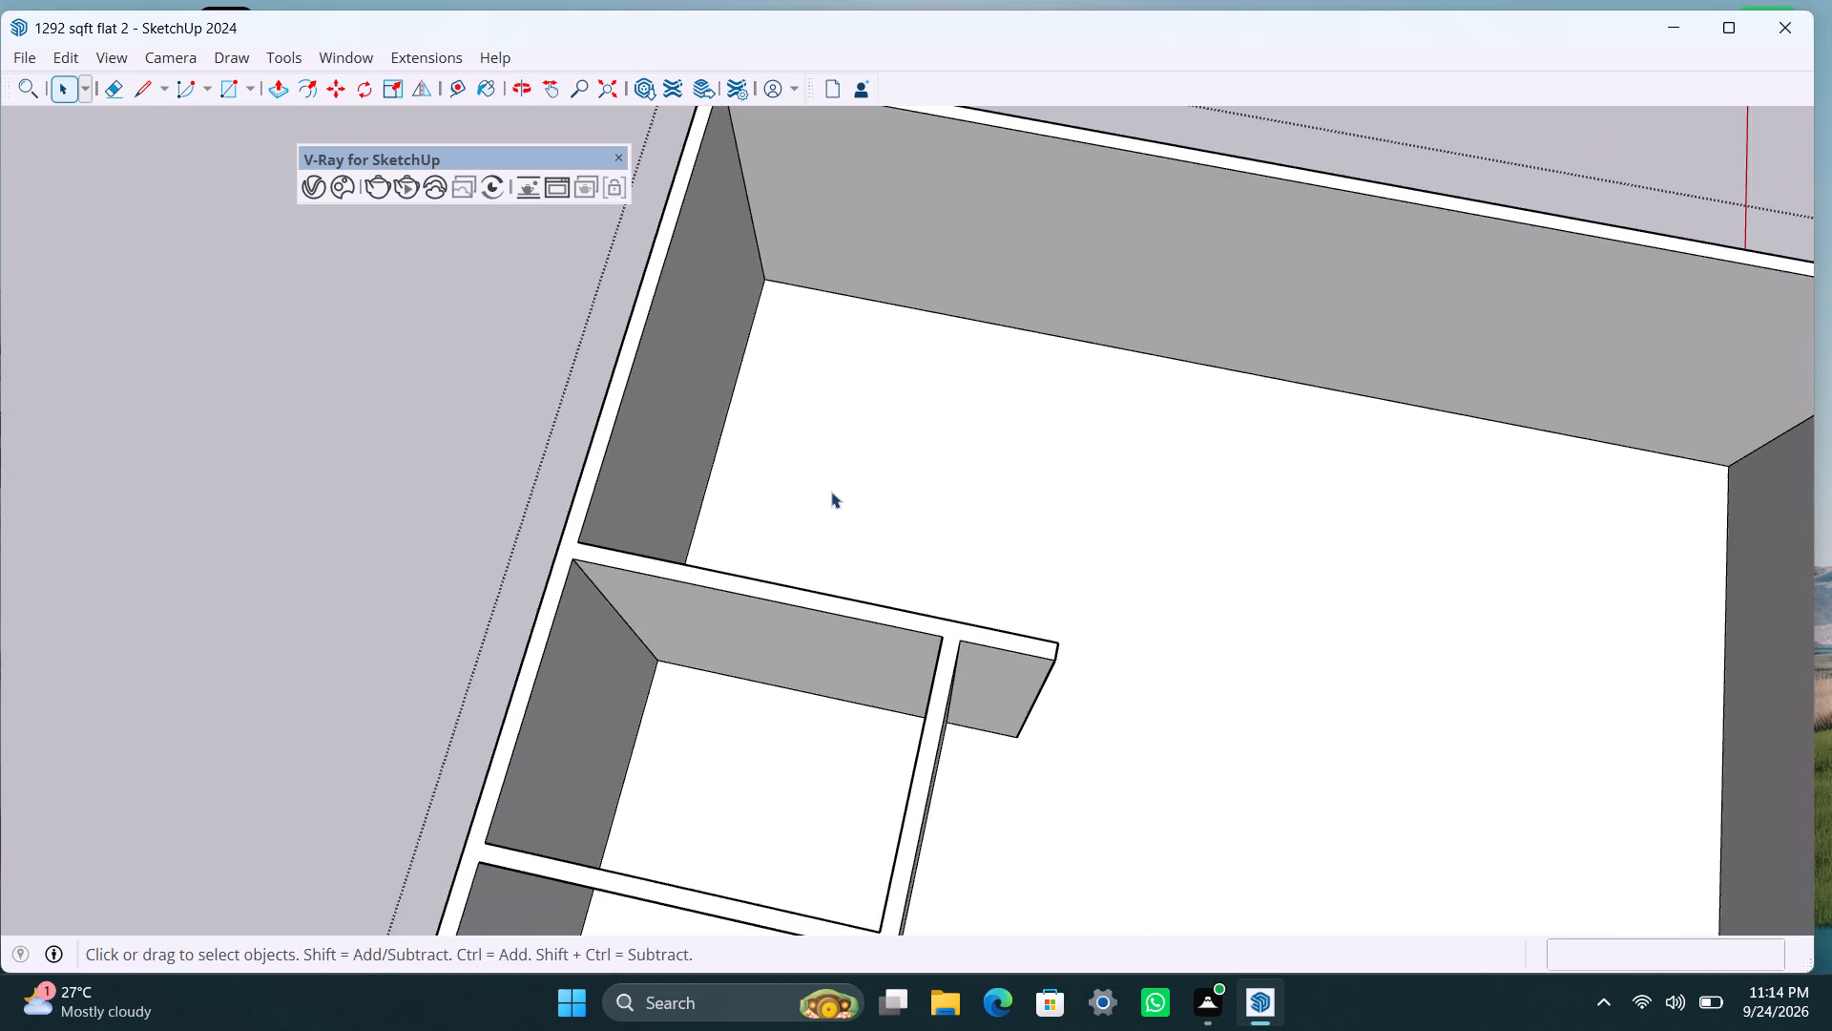
shift+middle_drag(822, 488, 584, 656)
scroll(463, 409, up, 1)
click(500, 350)
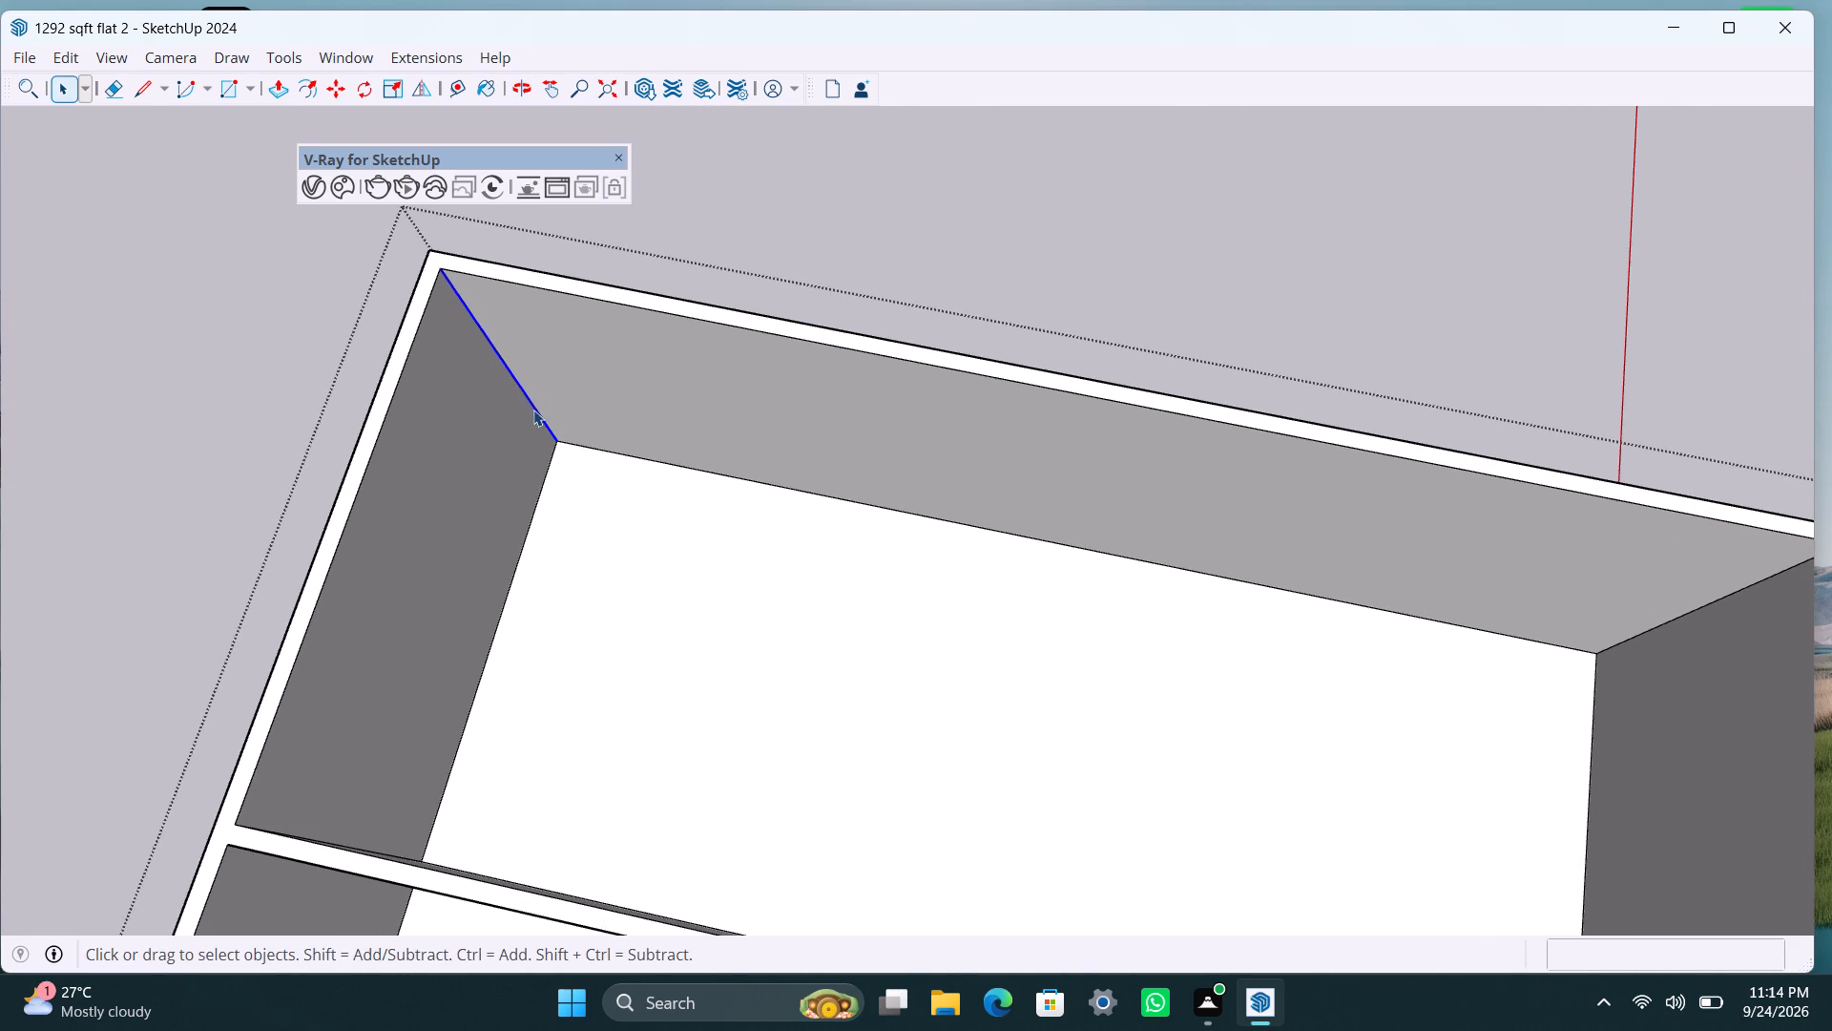
key(m)
click(559, 439)
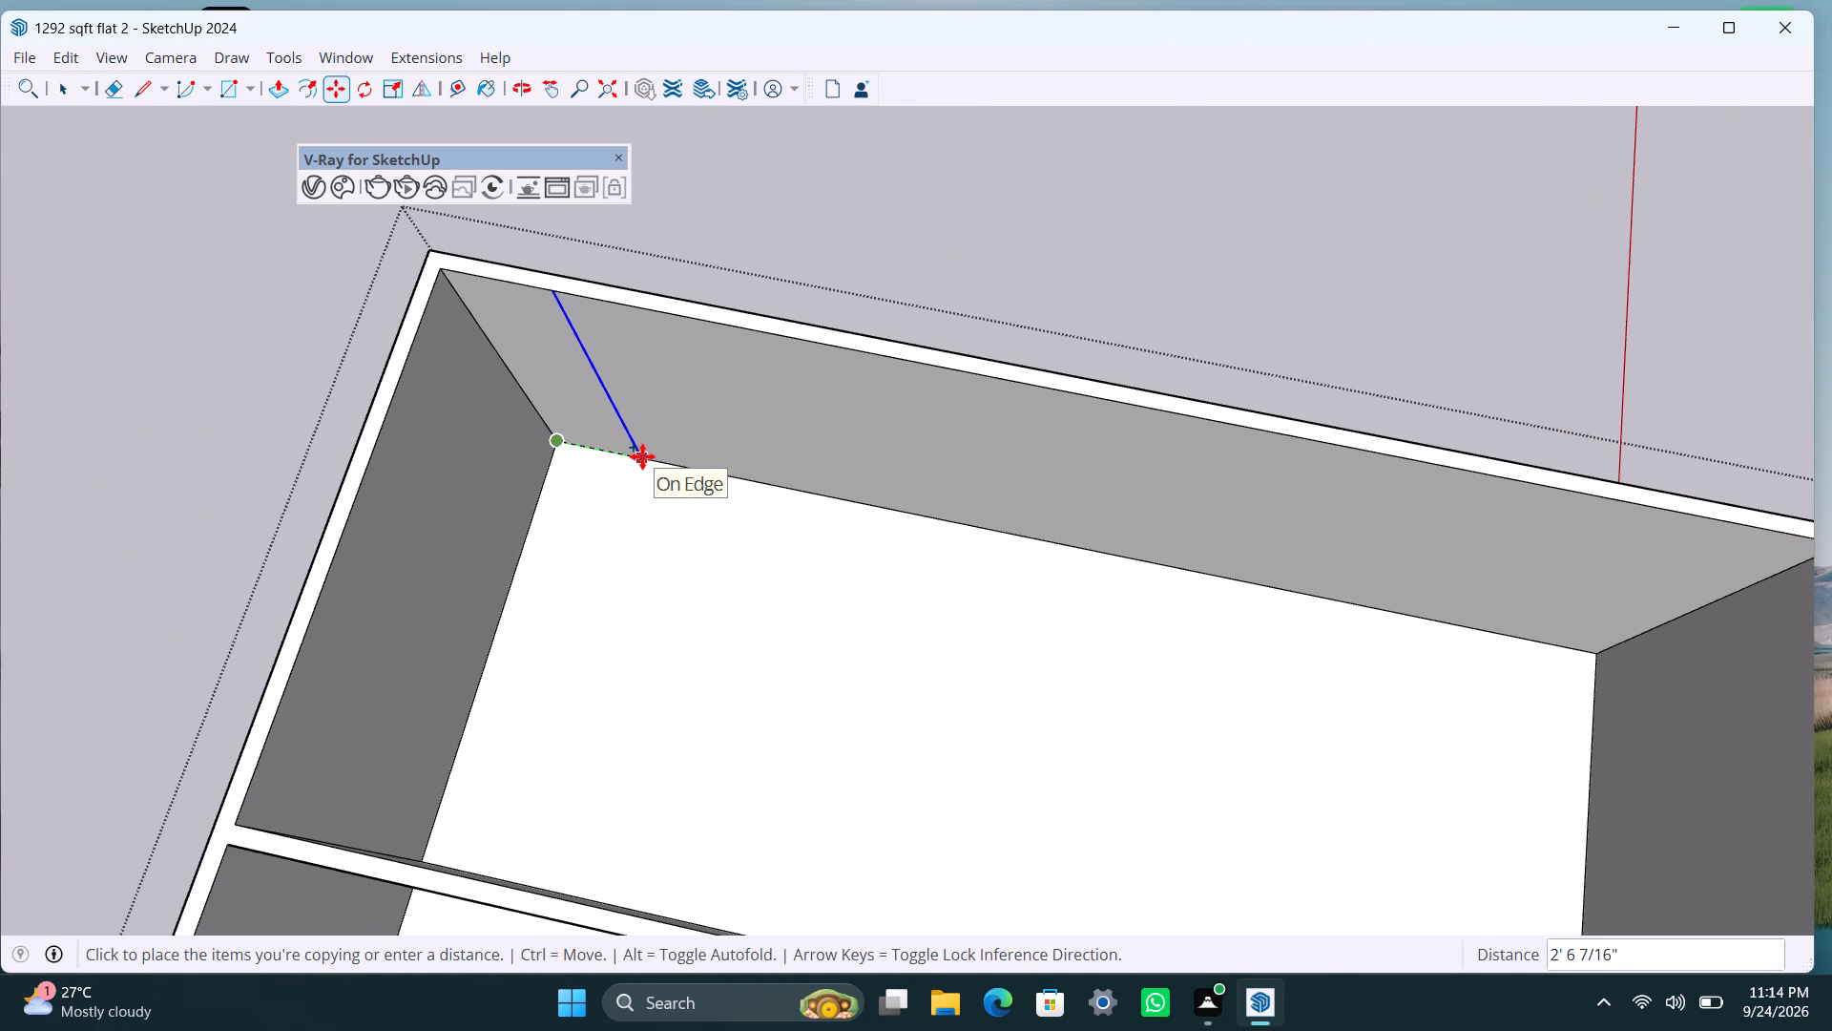
text(10')
key(Return)
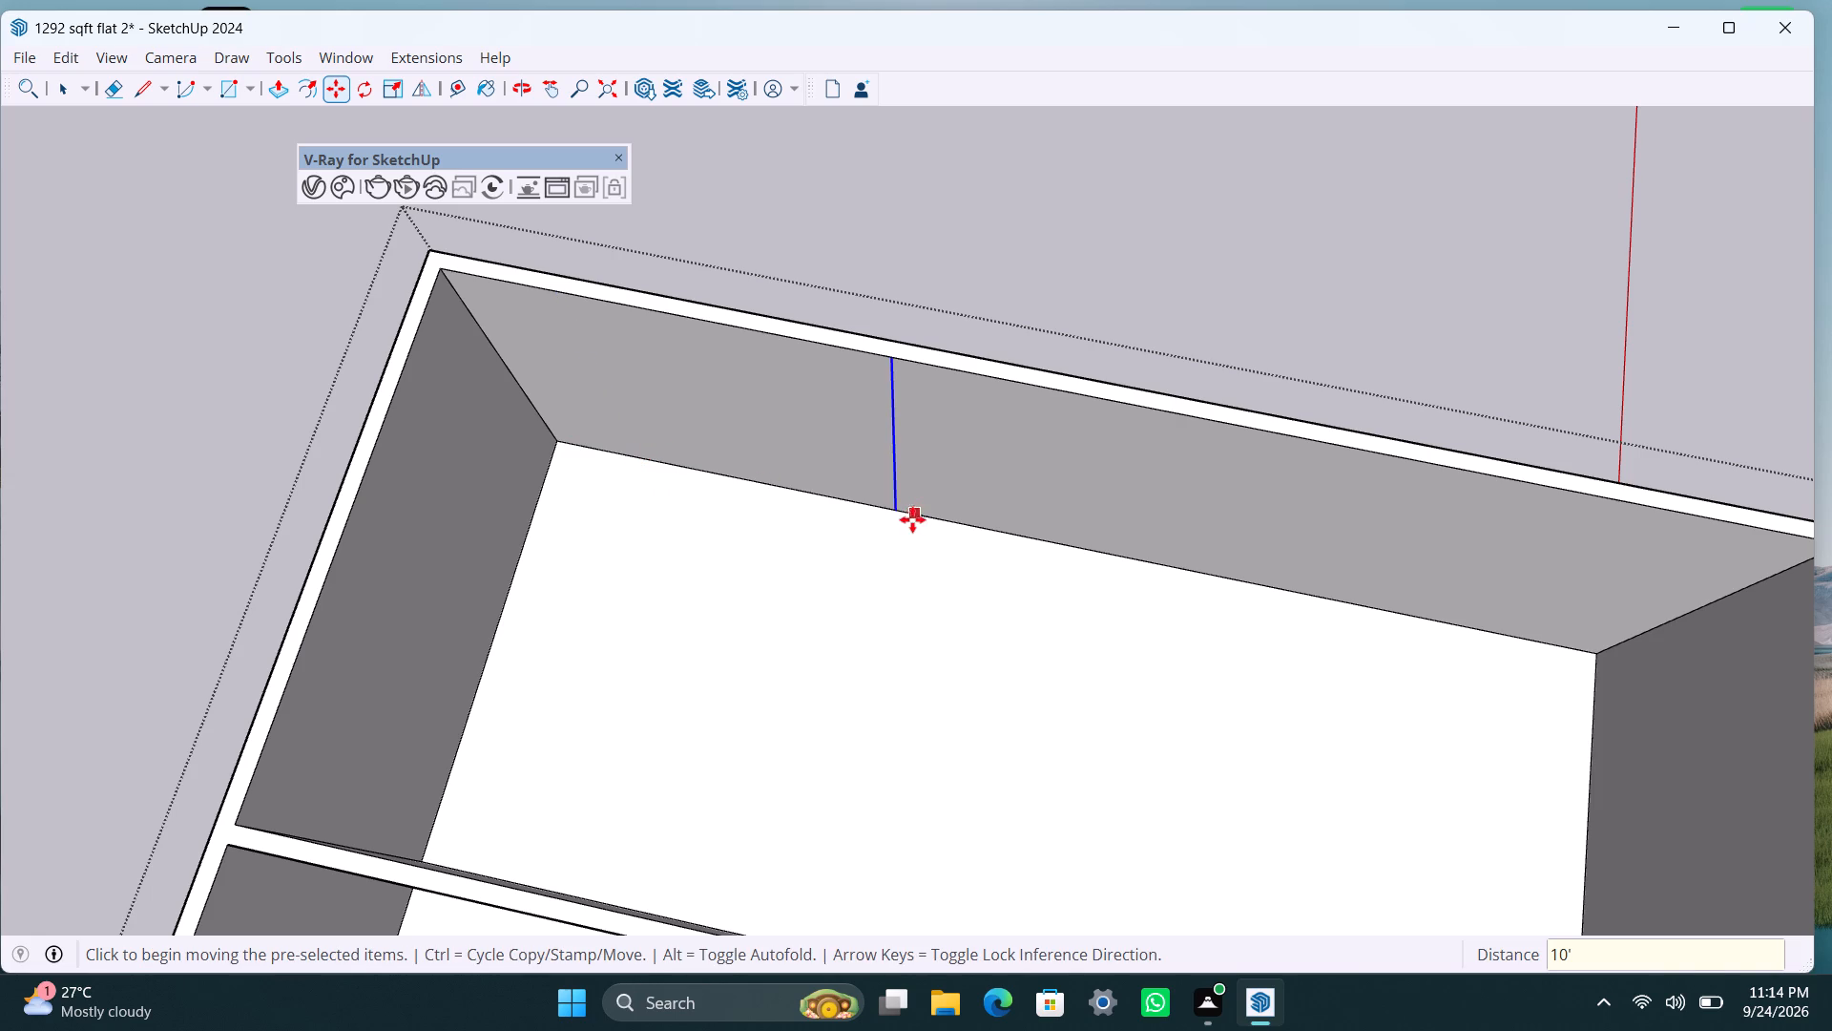
Copy the new vertical edge another 4.5" along the side wall to mark a partition's thickness.
click(901, 515)
text(4.5")
key(Return)
key(space)
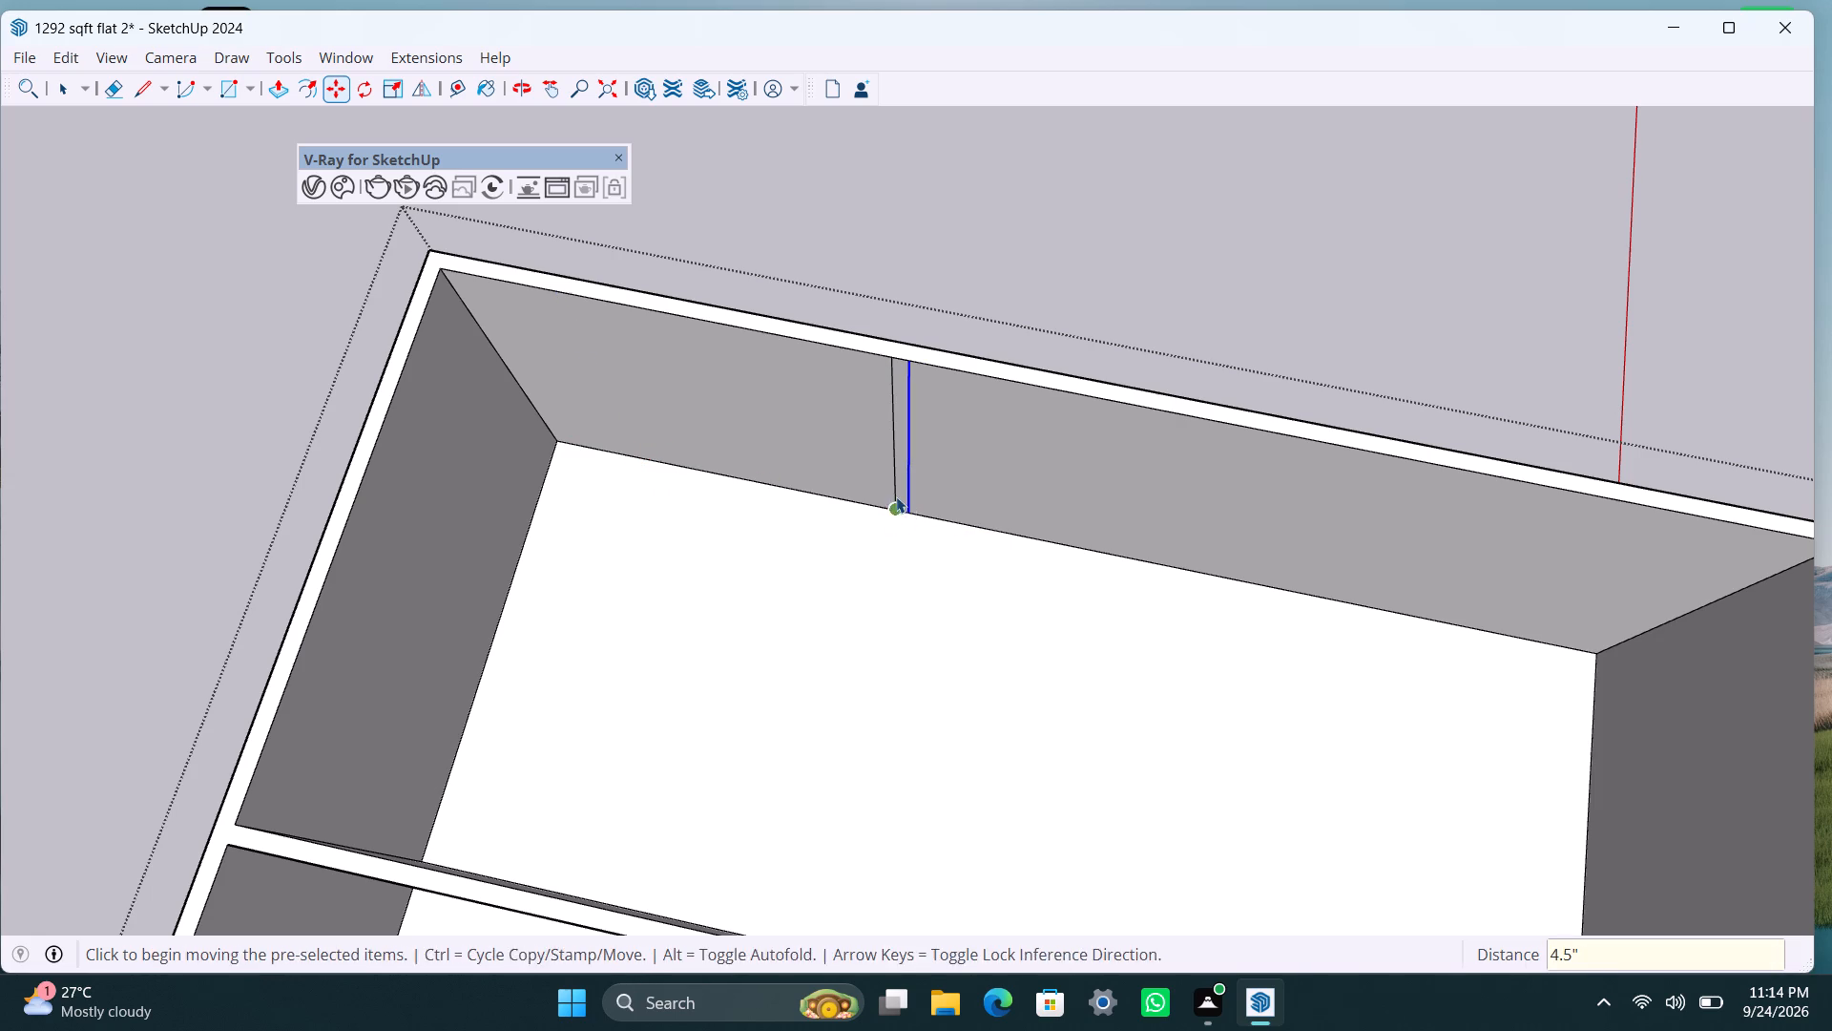
Push/Pull the 4.5" strip on the side wall out 9' toward the third partition.
click(897, 494)
click(900, 478)
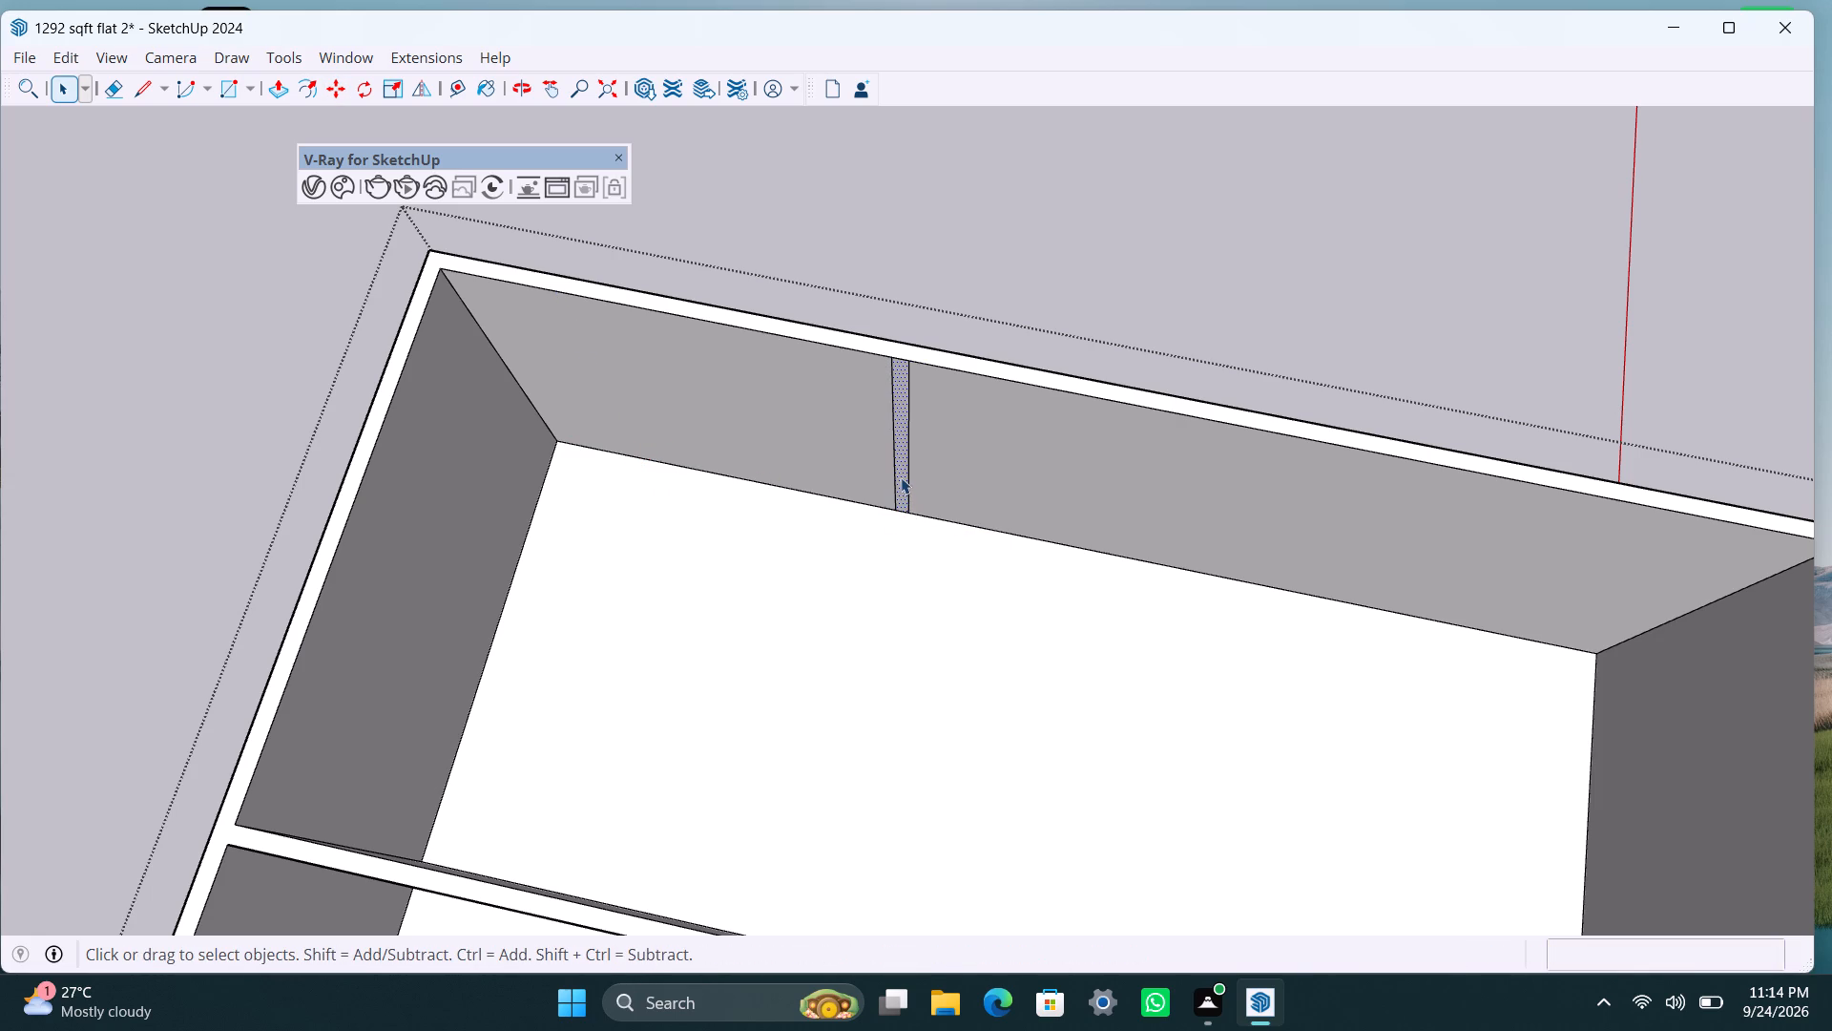
key(p)
drag(901, 477, 886, 756)
scroll(884, 756, down, 3)
shift+middle_drag(879, 758, 895, 583)
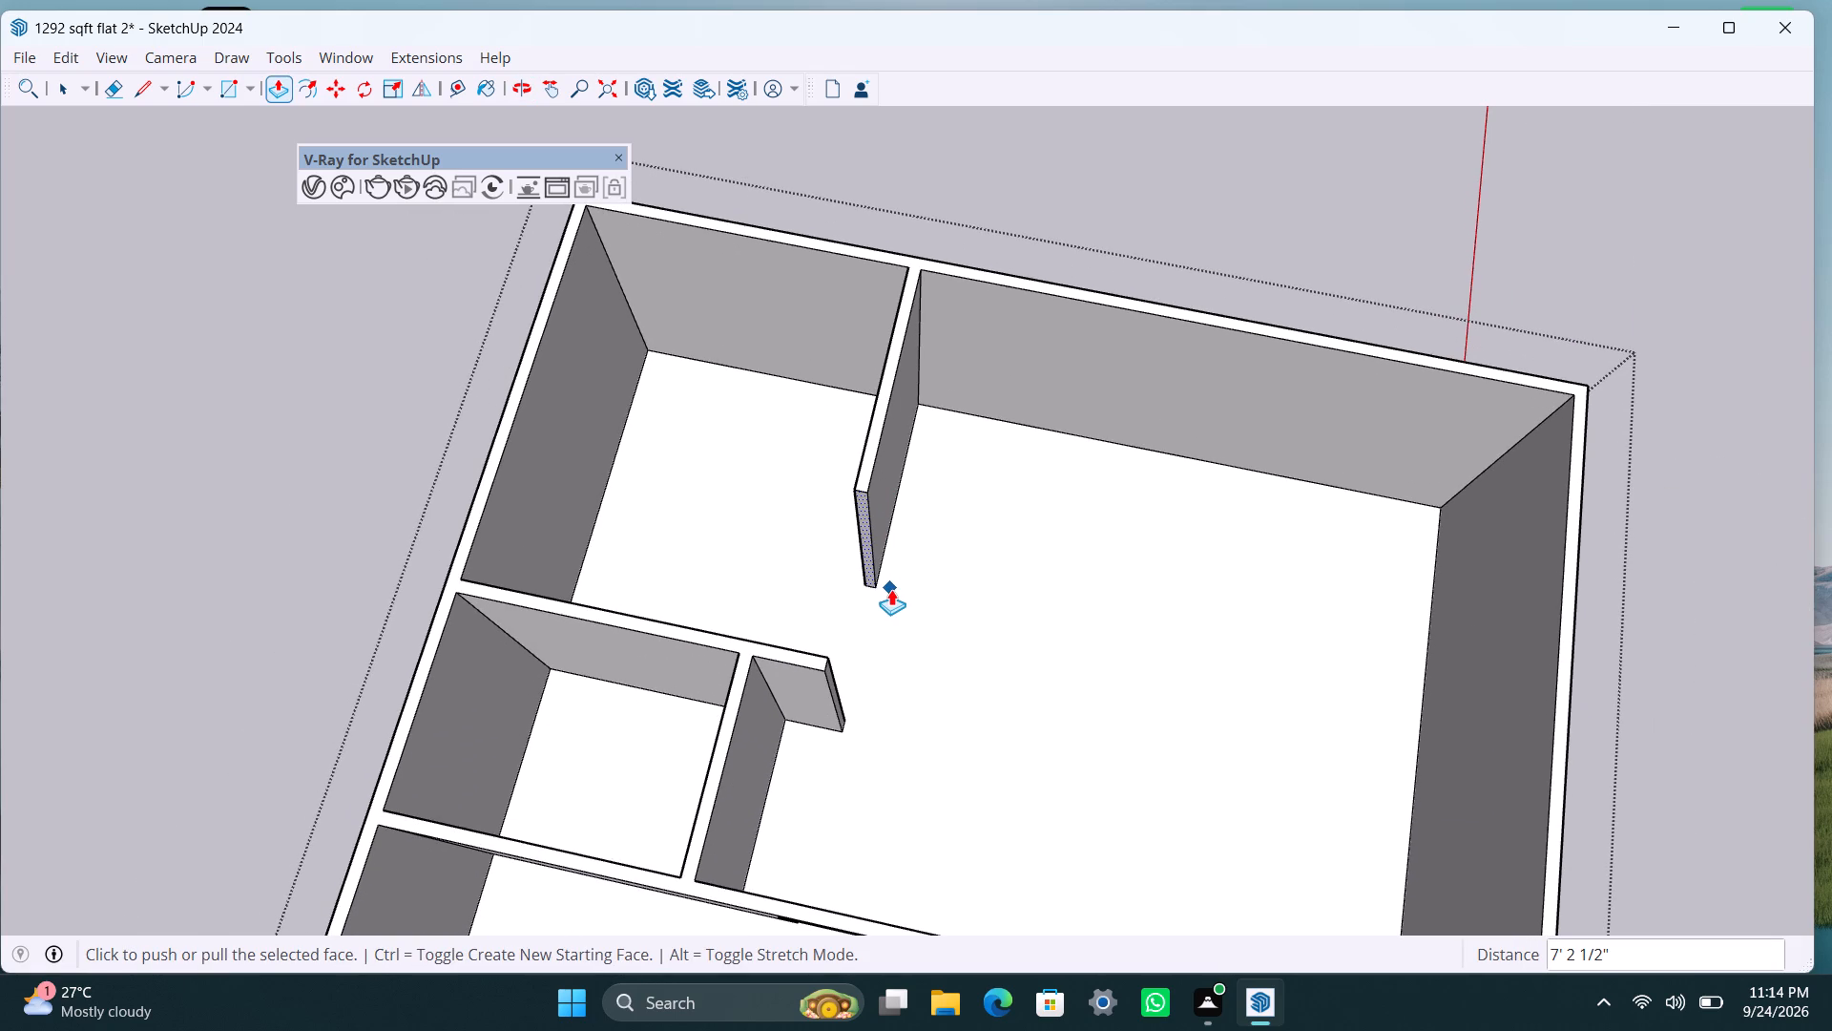
text(9')
key(Return)
key(space)
Copy the top edge of the new partition's end face 3' down to mark the door header.
scroll(870, 597, down, 3)
middle_drag(882, 607, 867, 641)
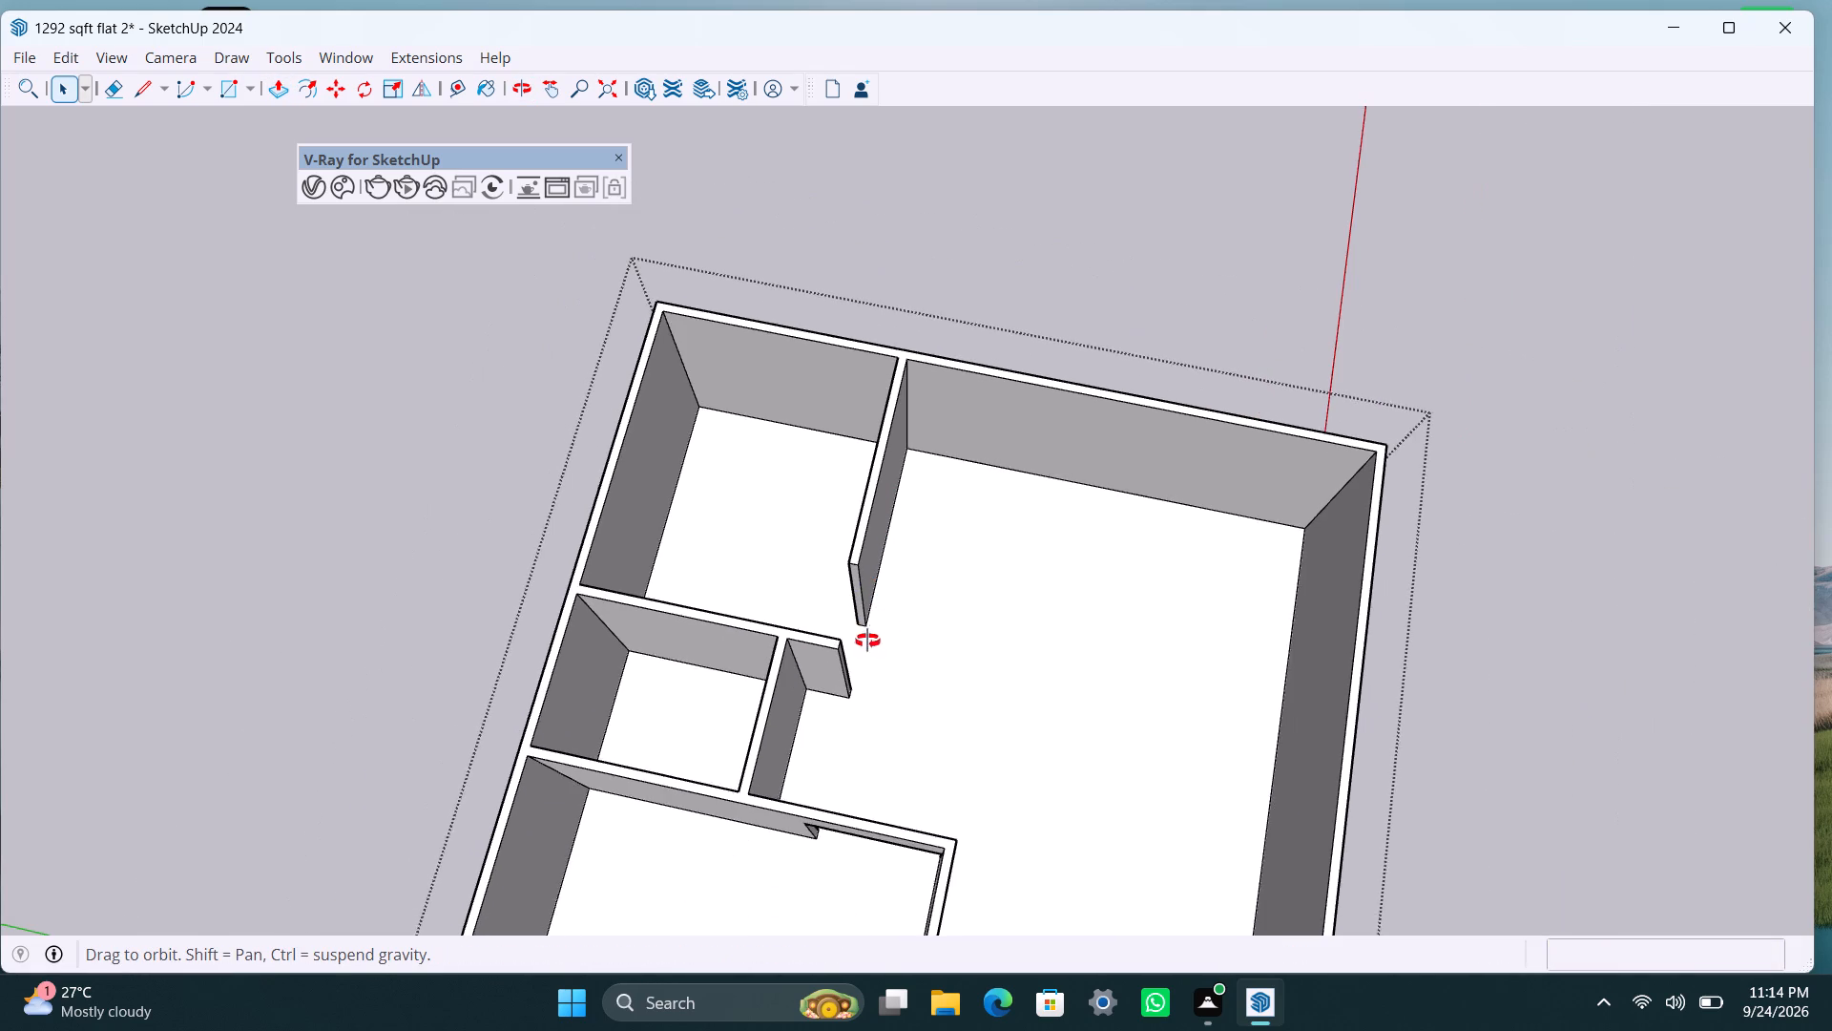
middle_drag(867, 641, 193, 684)
scroll(738, 518, up, 2)
middle_drag(758, 534, 1218, 552)
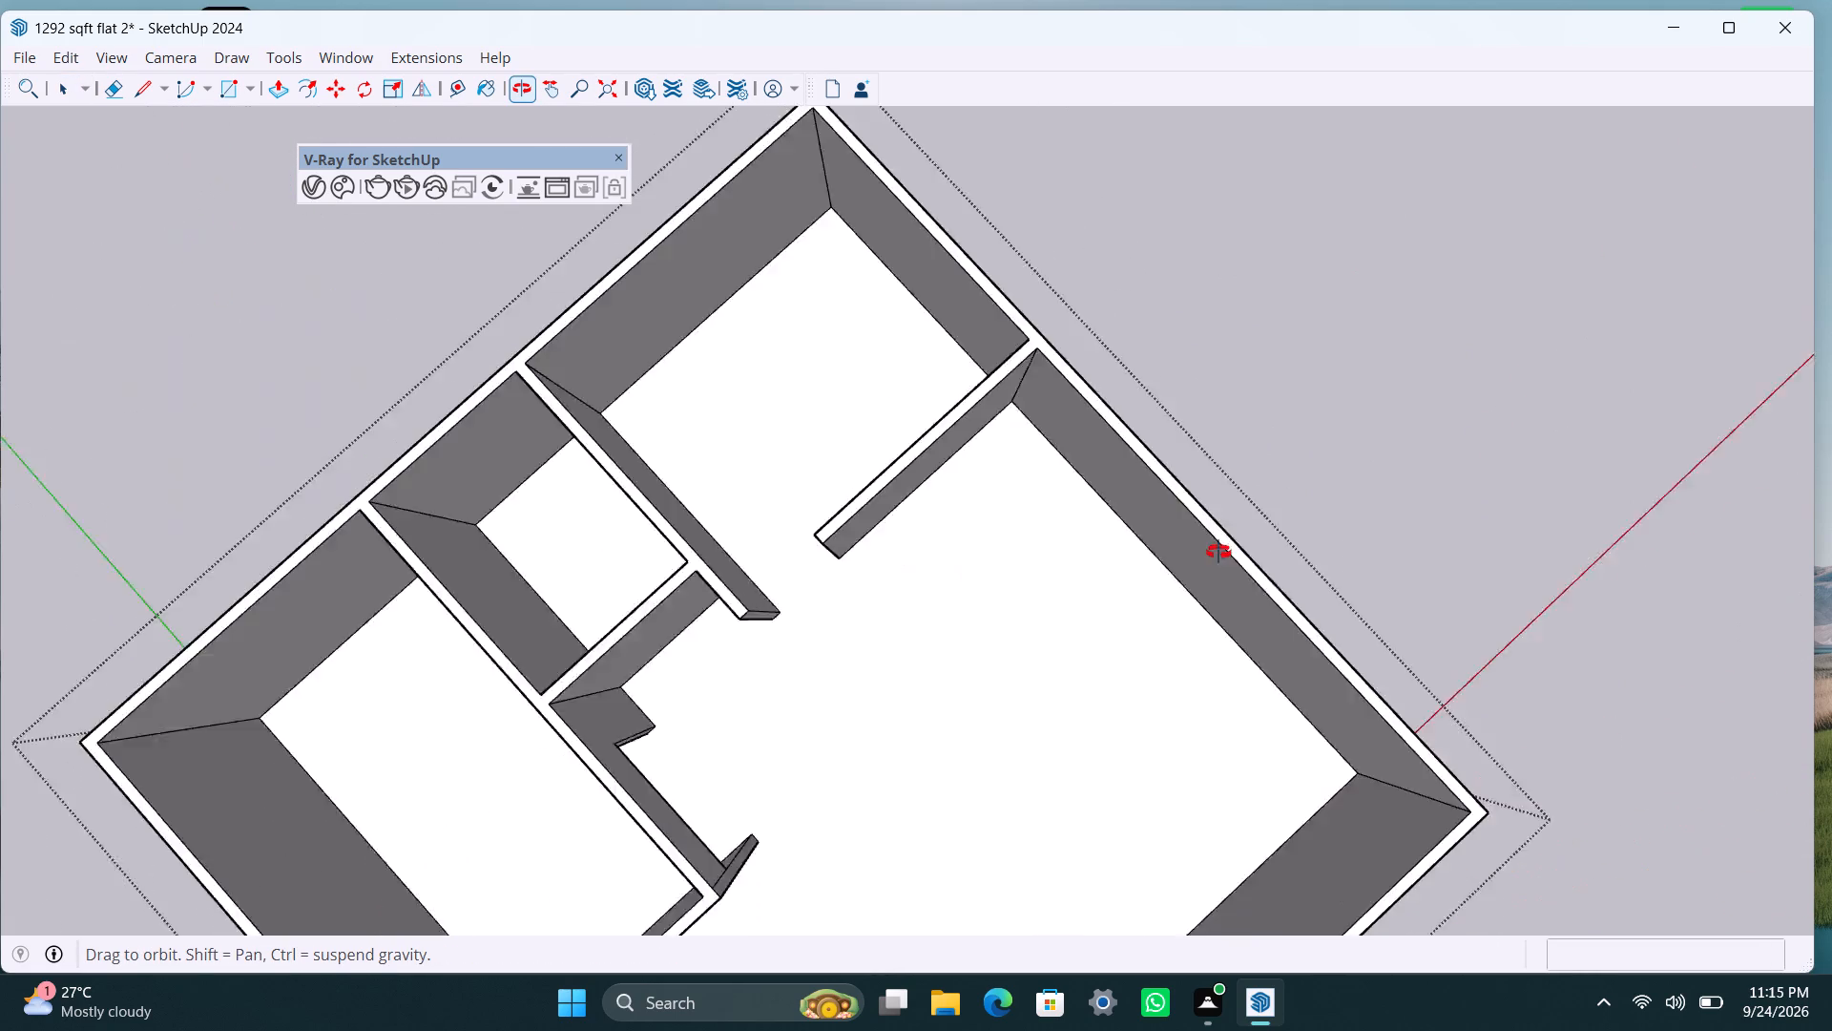
middle_drag(1218, 552, 1306, 428)
scroll(799, 511, up, 6)
click(858, 488)
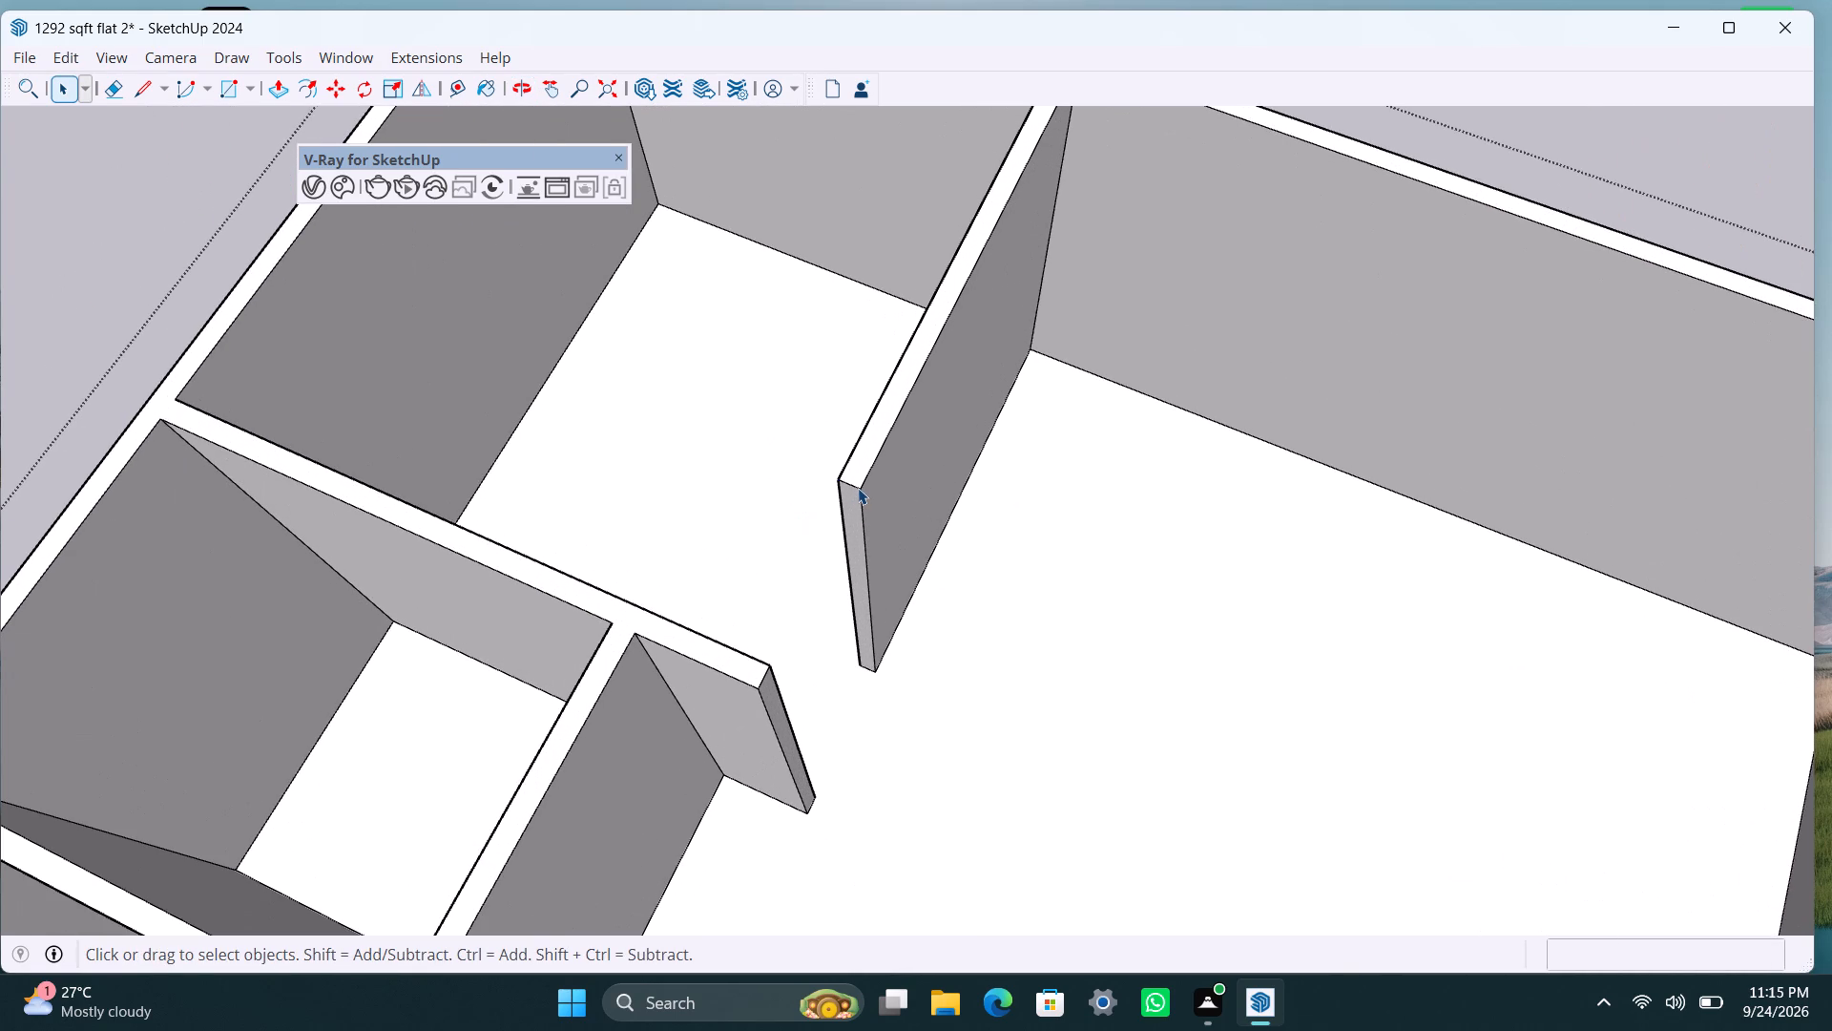
key(m)
click(866, 491)
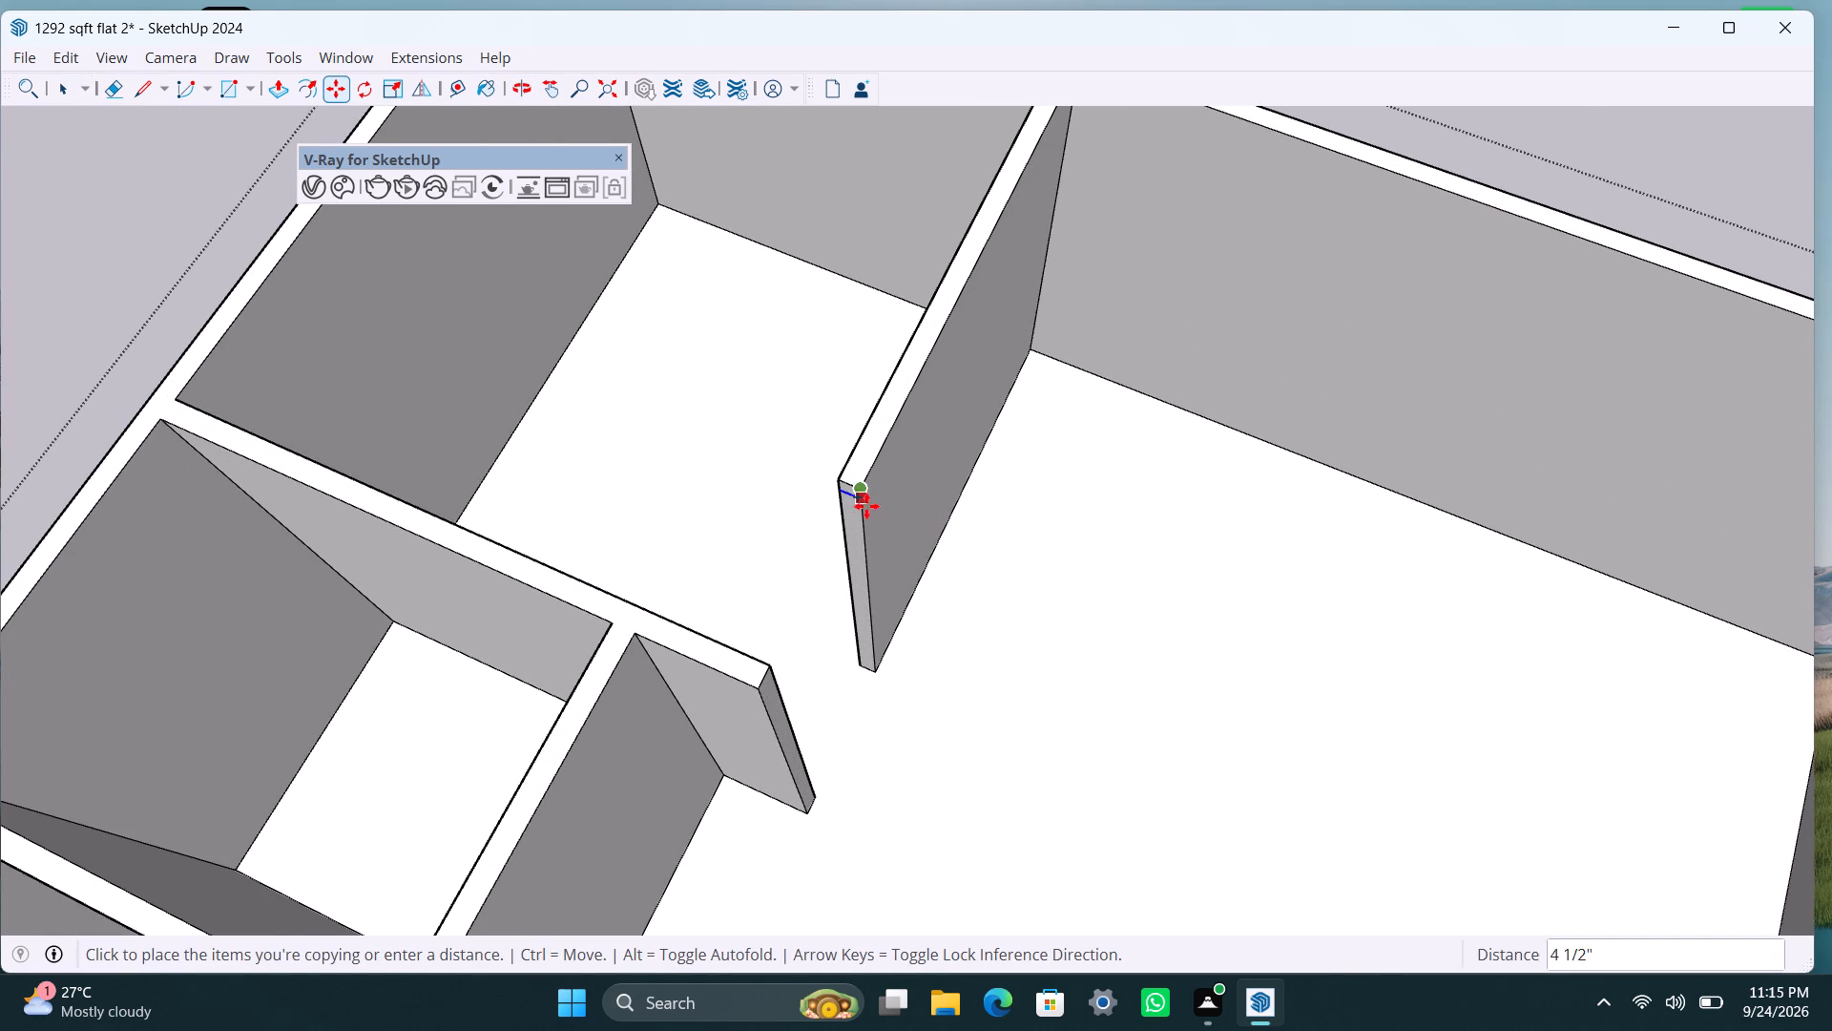
text(3')
key(Return)
key(space)
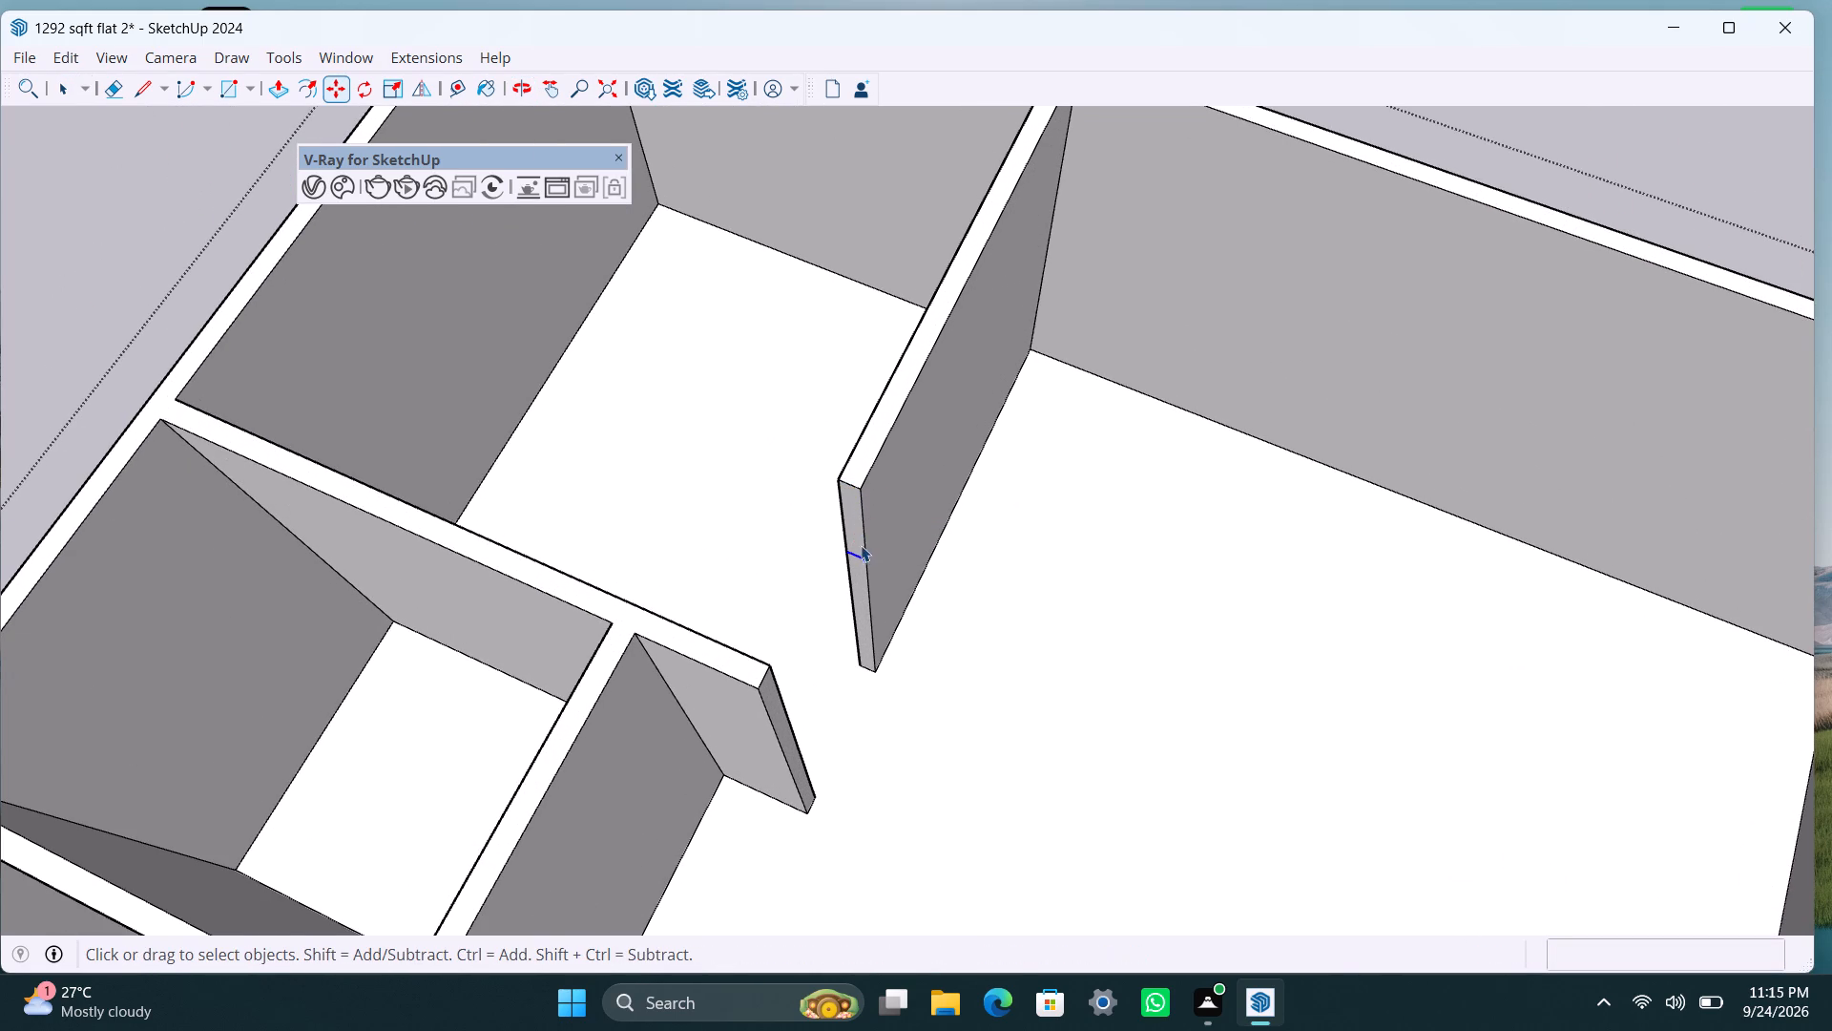
Push/Pull the 3' header face across to the third partition, forming a door opening below it, and save the model.
click(857, 534)
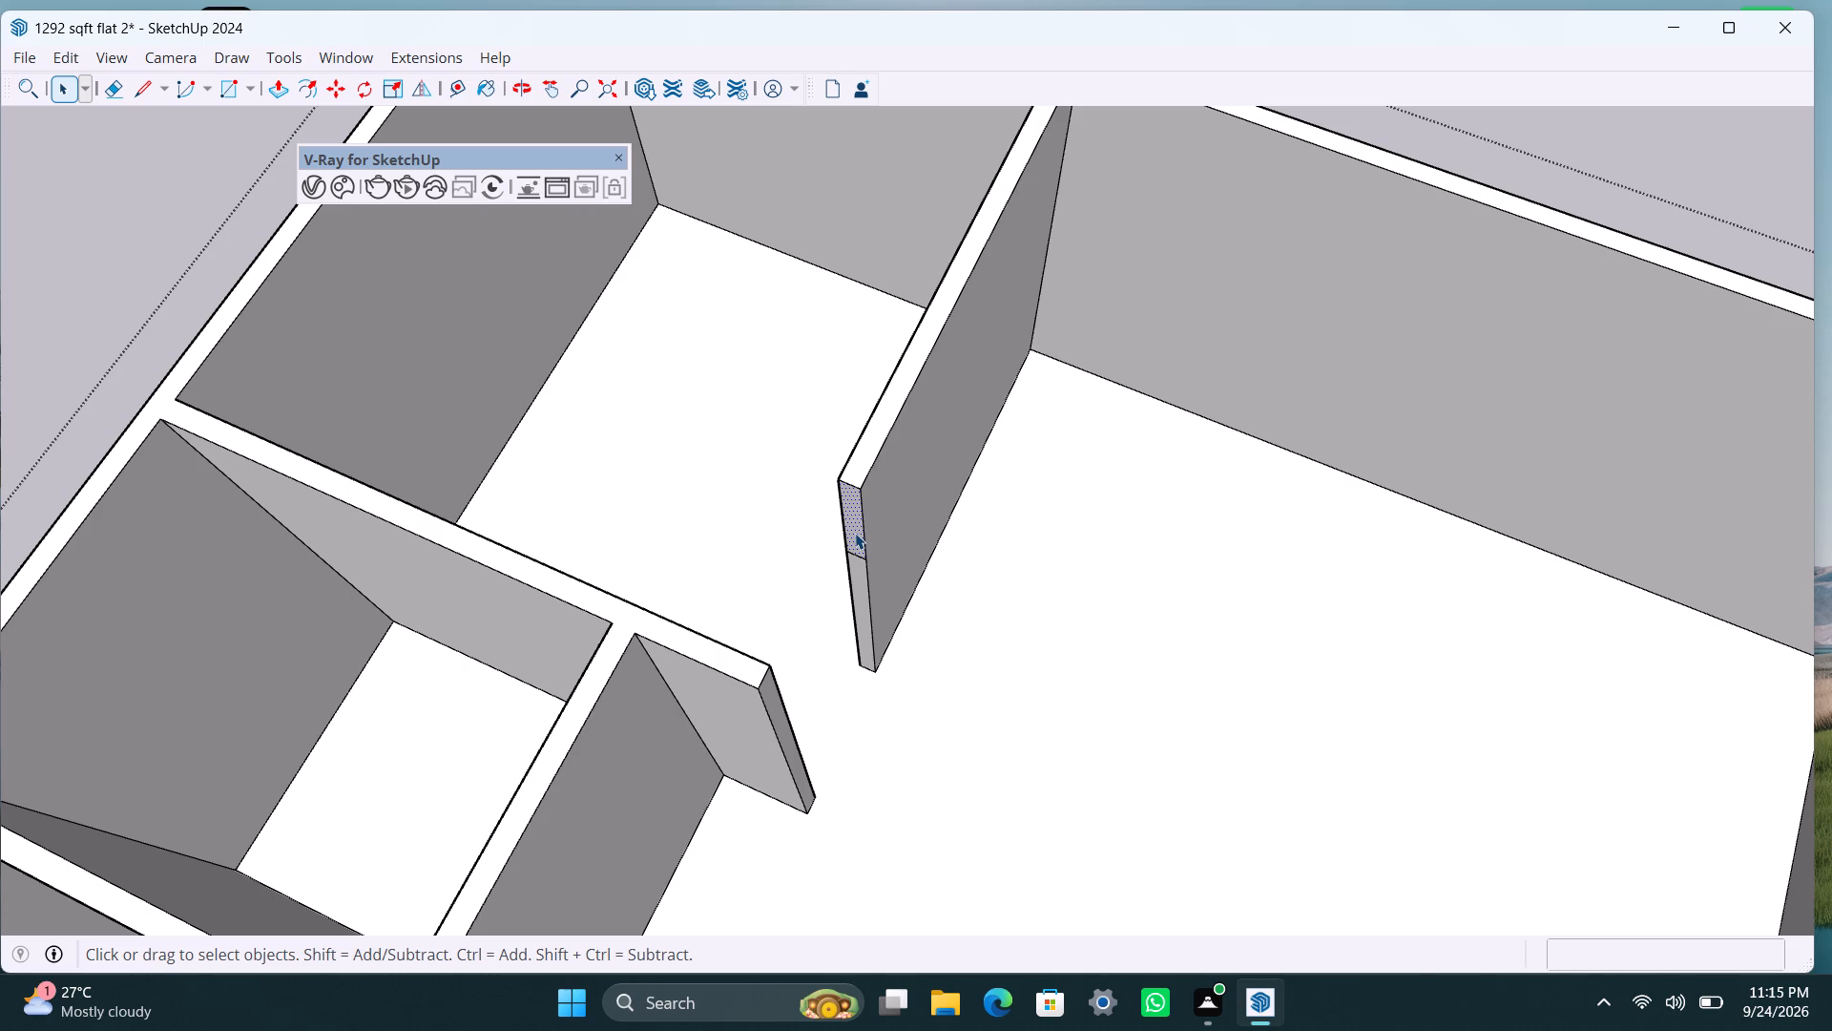
key(p)
drag(855, 534, 845, 600)
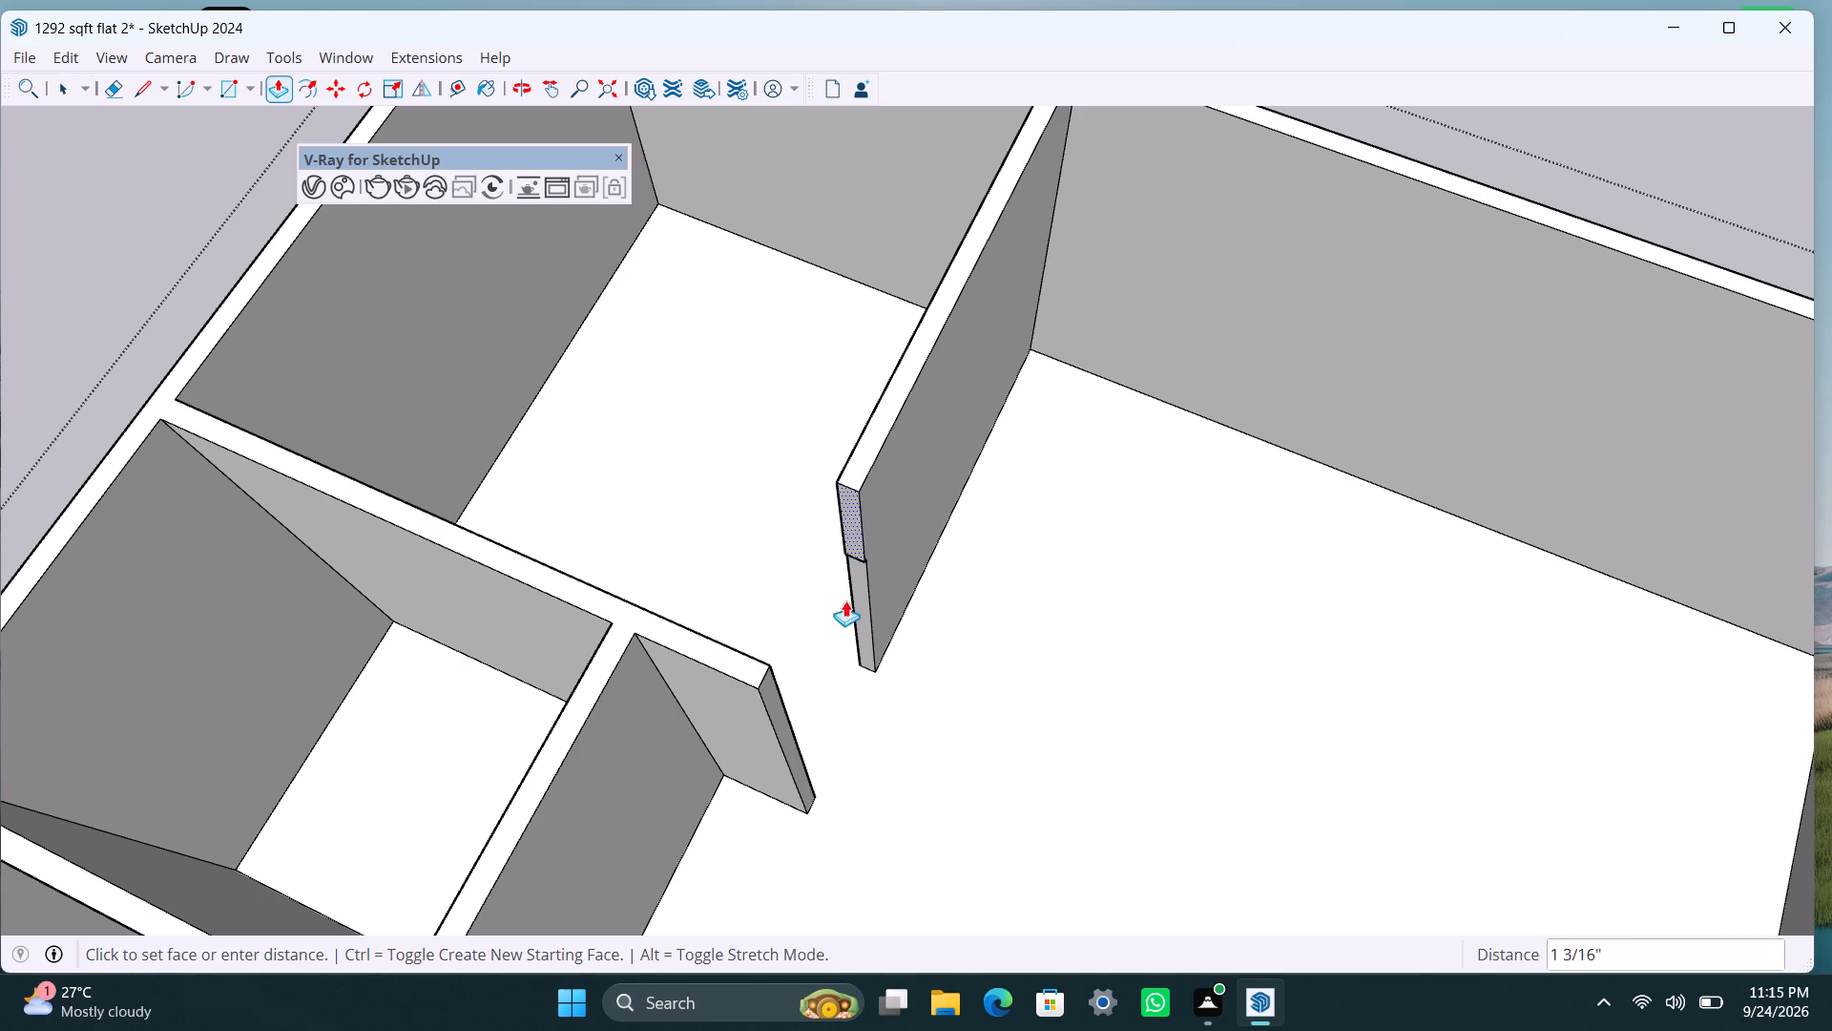
drag(845, 600, 741, 750)
key(ctrl+s)
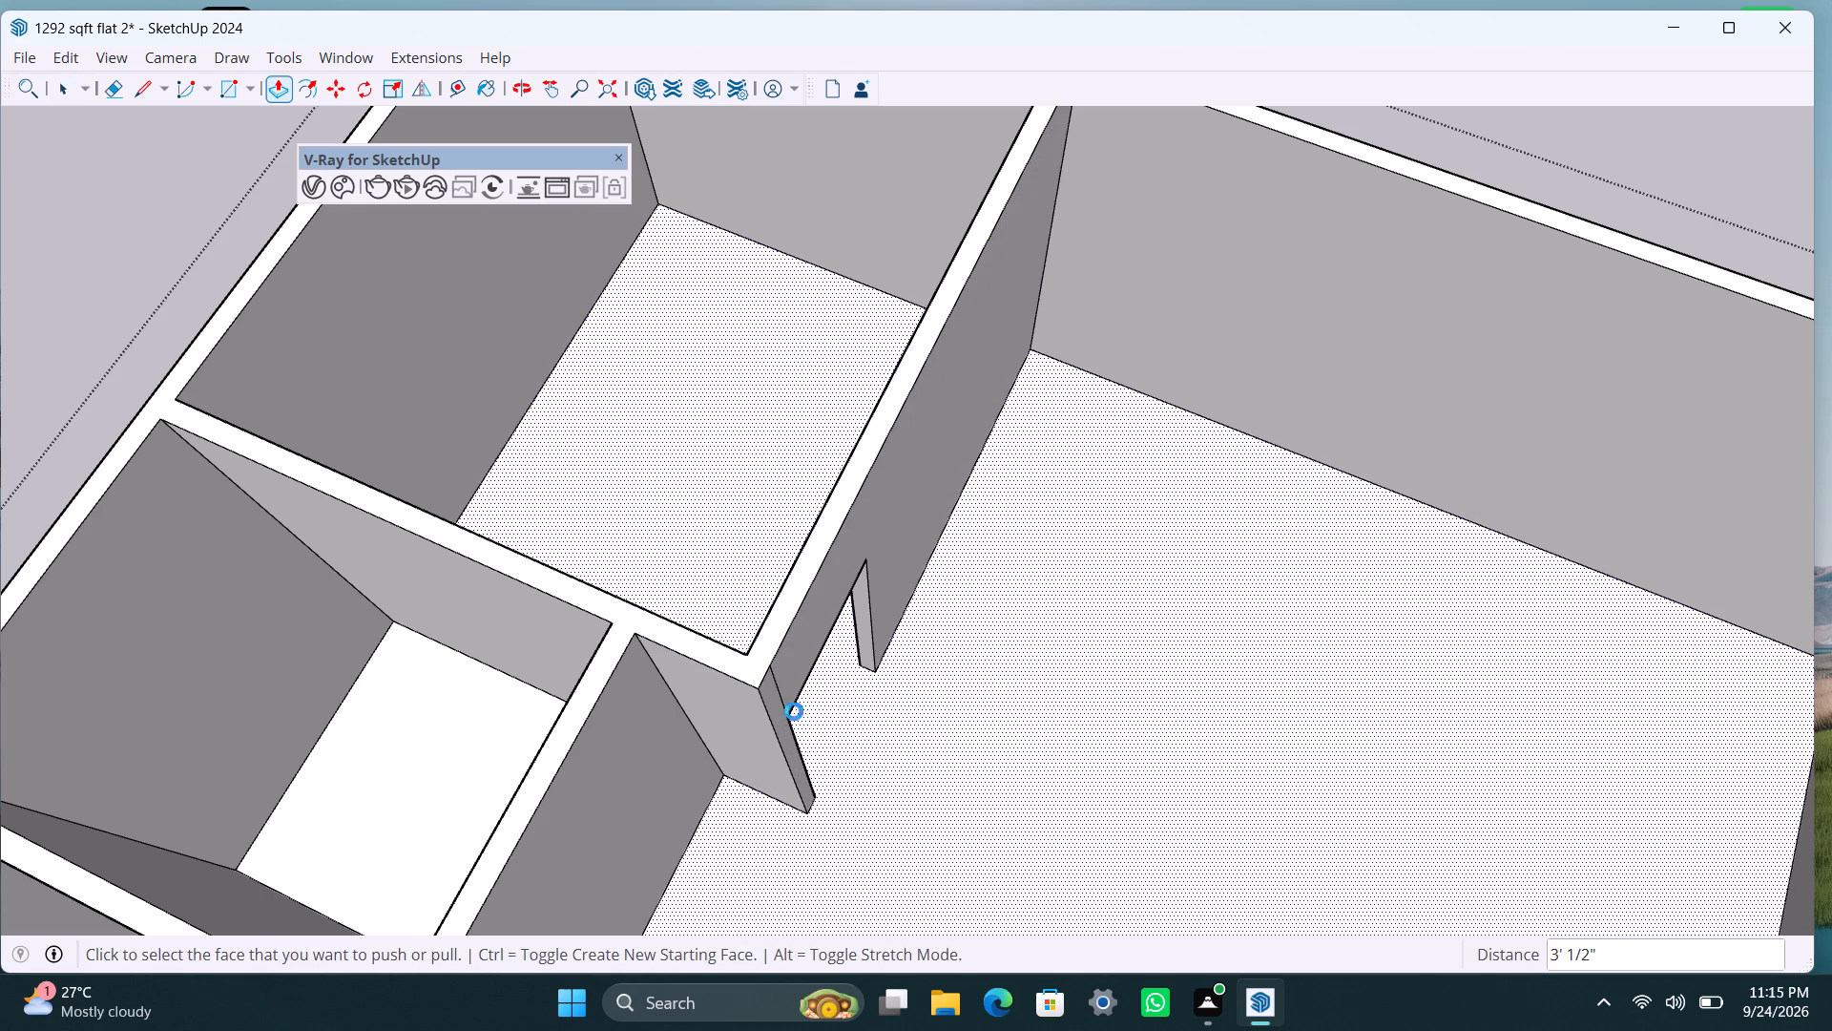
scroll(791, 702, down, 10)
key(space)
Copy the vertical corner edge between the new 9' partition and the side wall 10' along the side wall.
shift+middle_drag(787, 665, 713, 610)
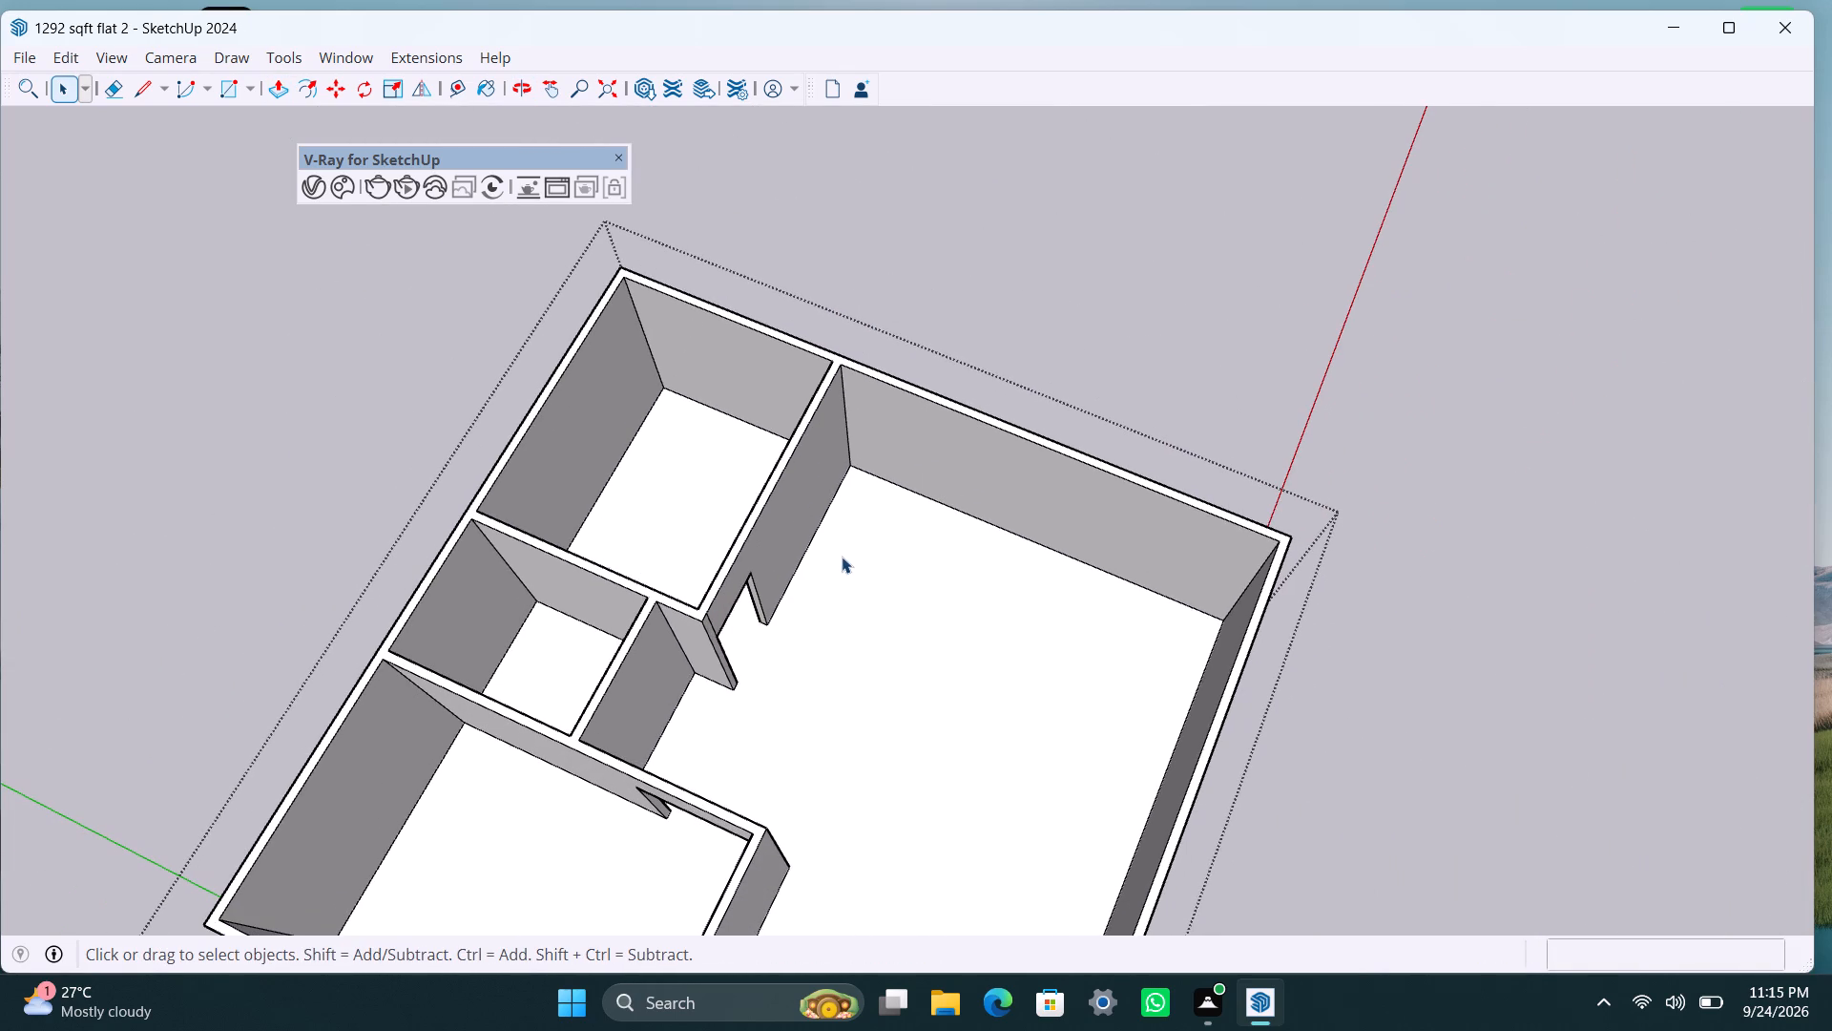
scroll(844, 569, down, 2)
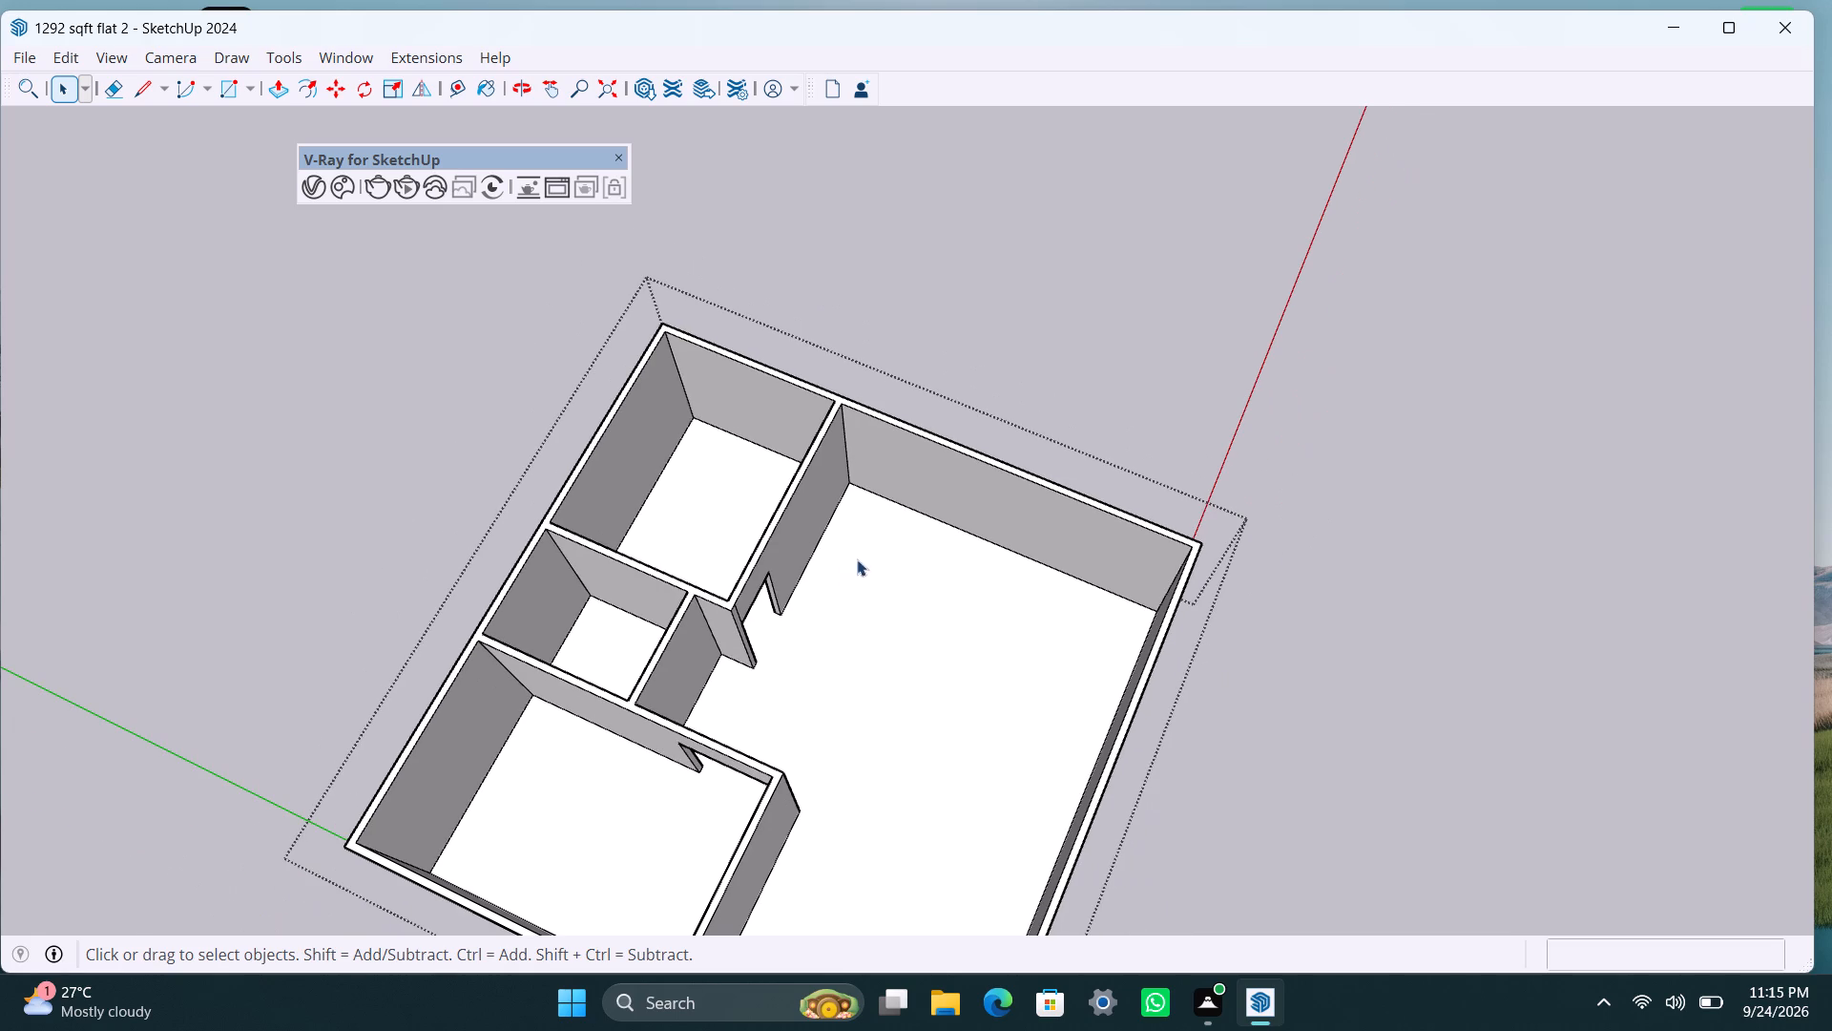
scroll(856, 495, up, 1)
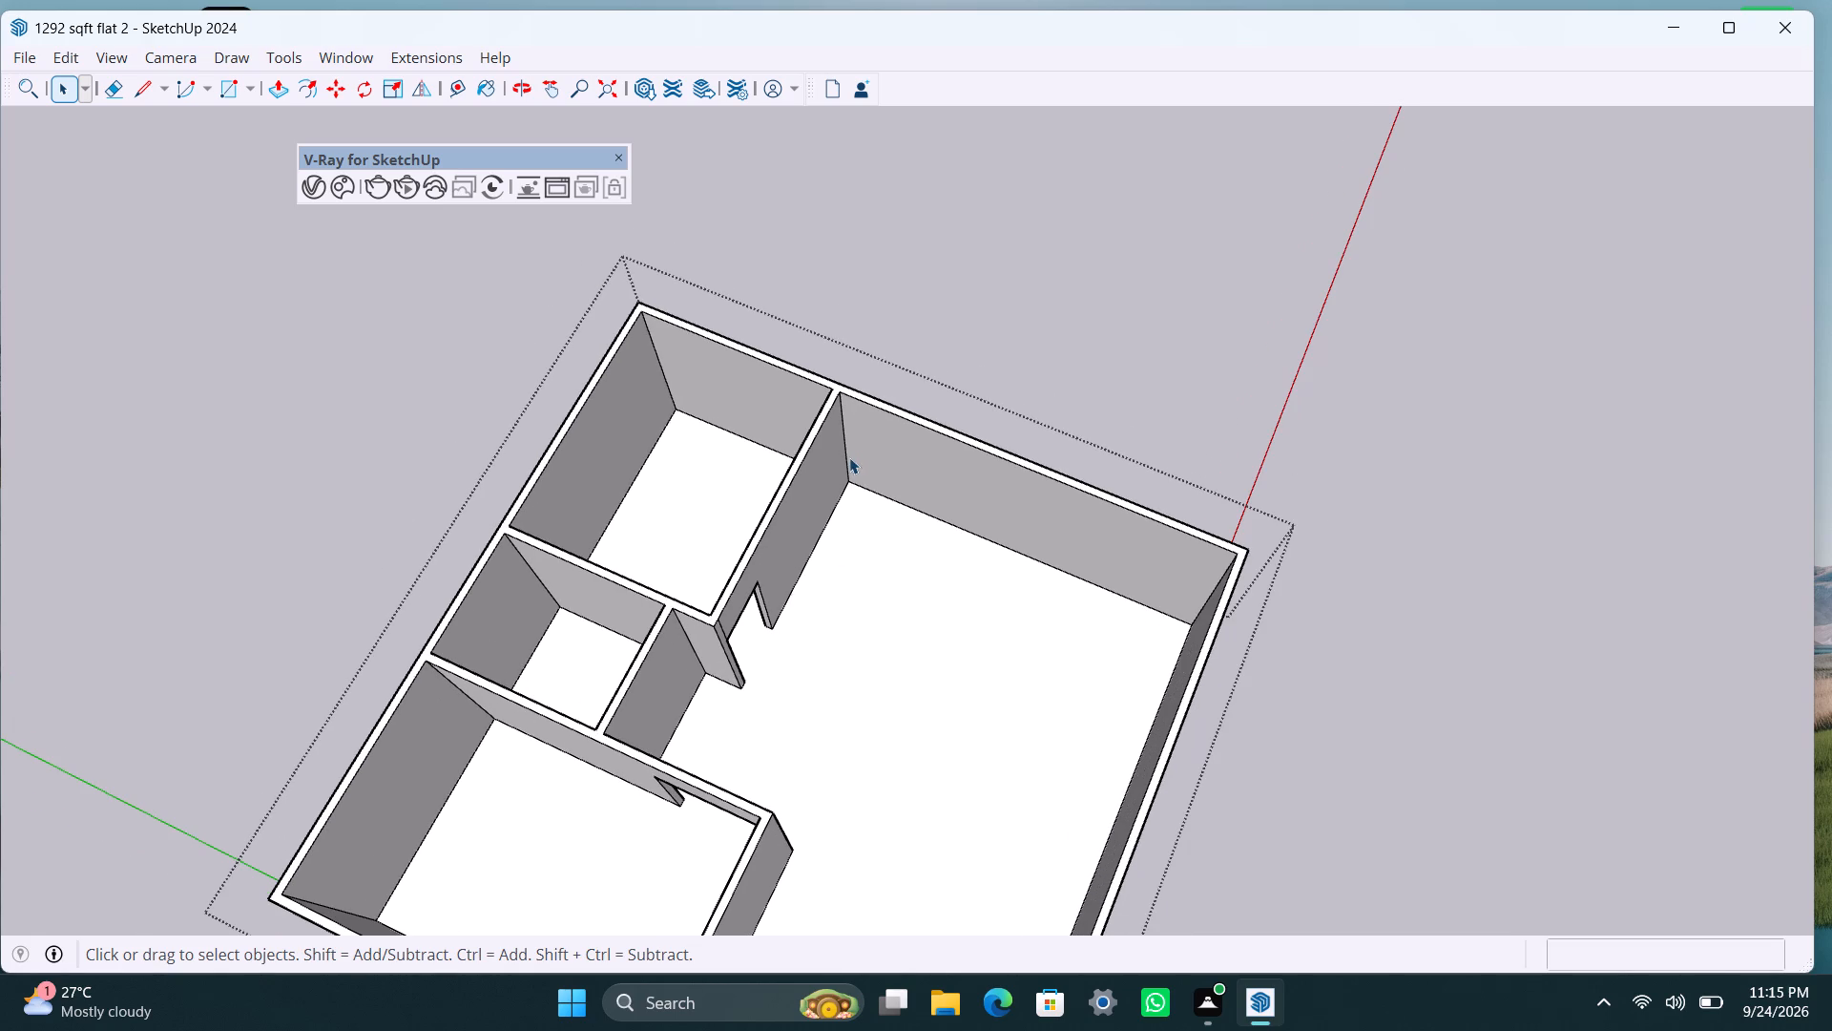
click(849, 459)
key(m)
drag(849, 478, 870, 494)
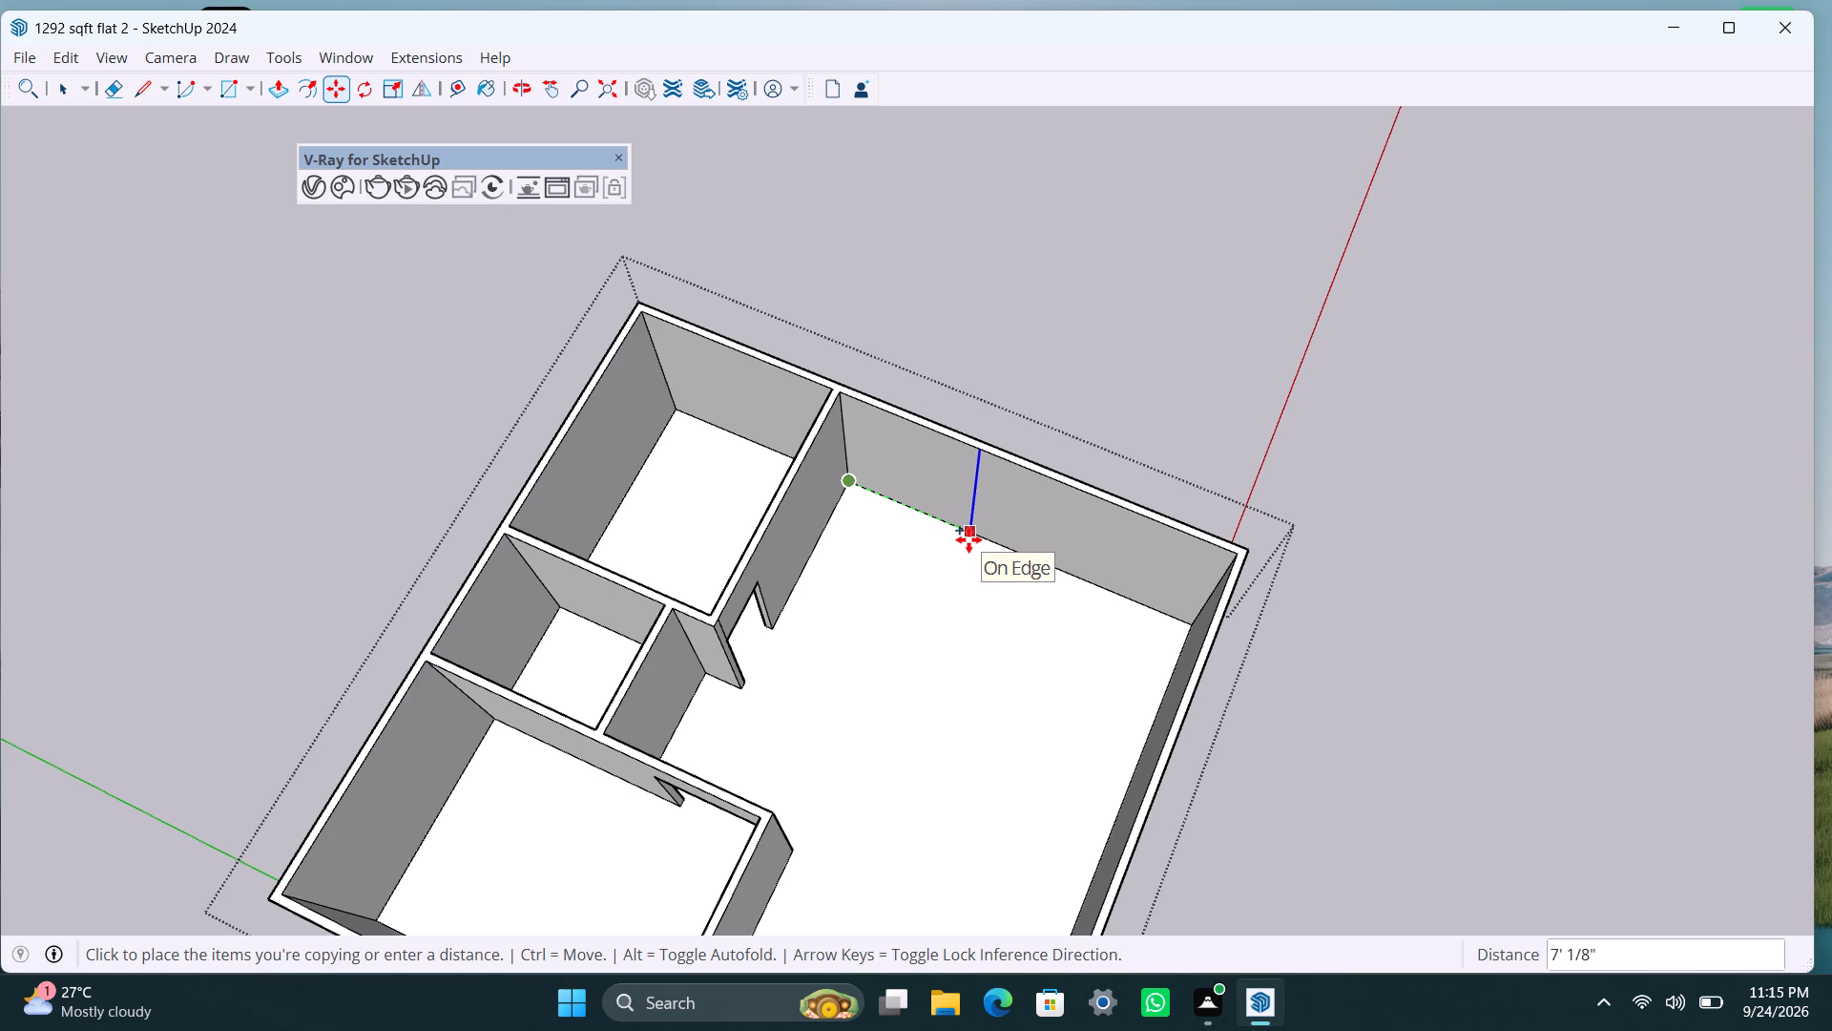
text(10)
key(apostrophe)
key(Return)
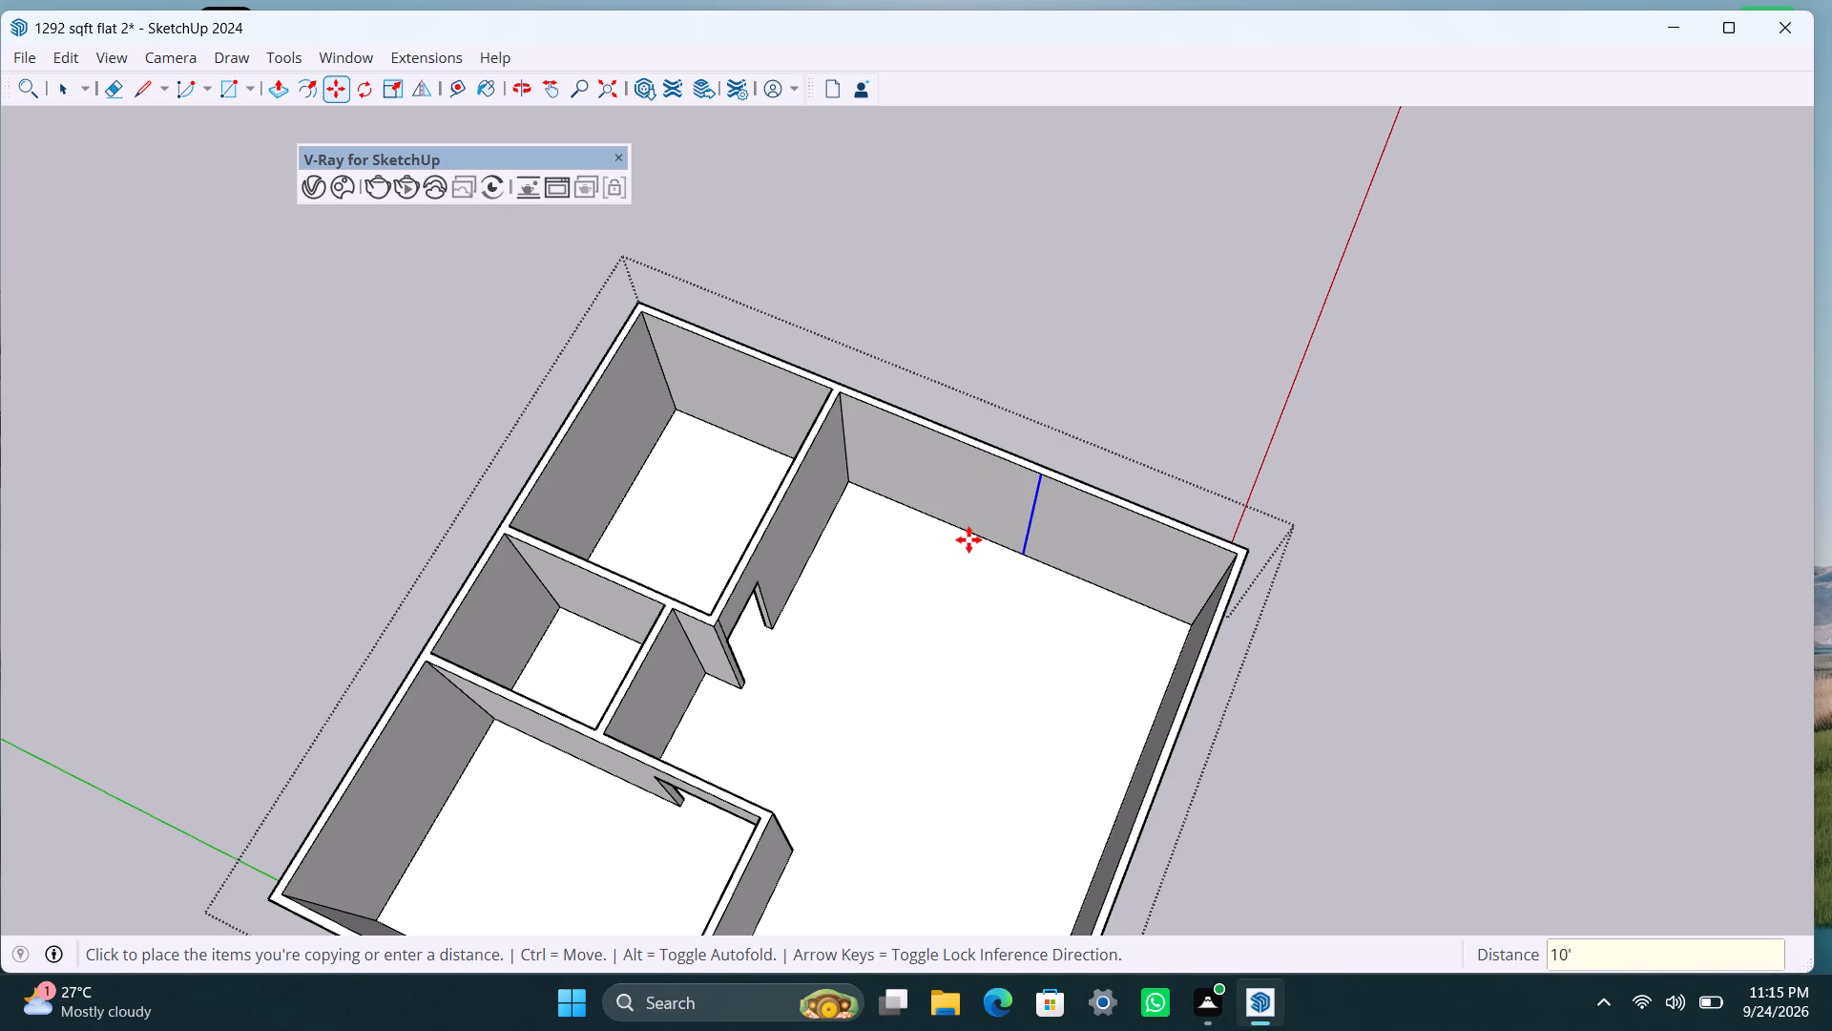
Copy the new vertical edge another 4.5" along the side wall to mark the next partition's thickness.
click(1019, 544)
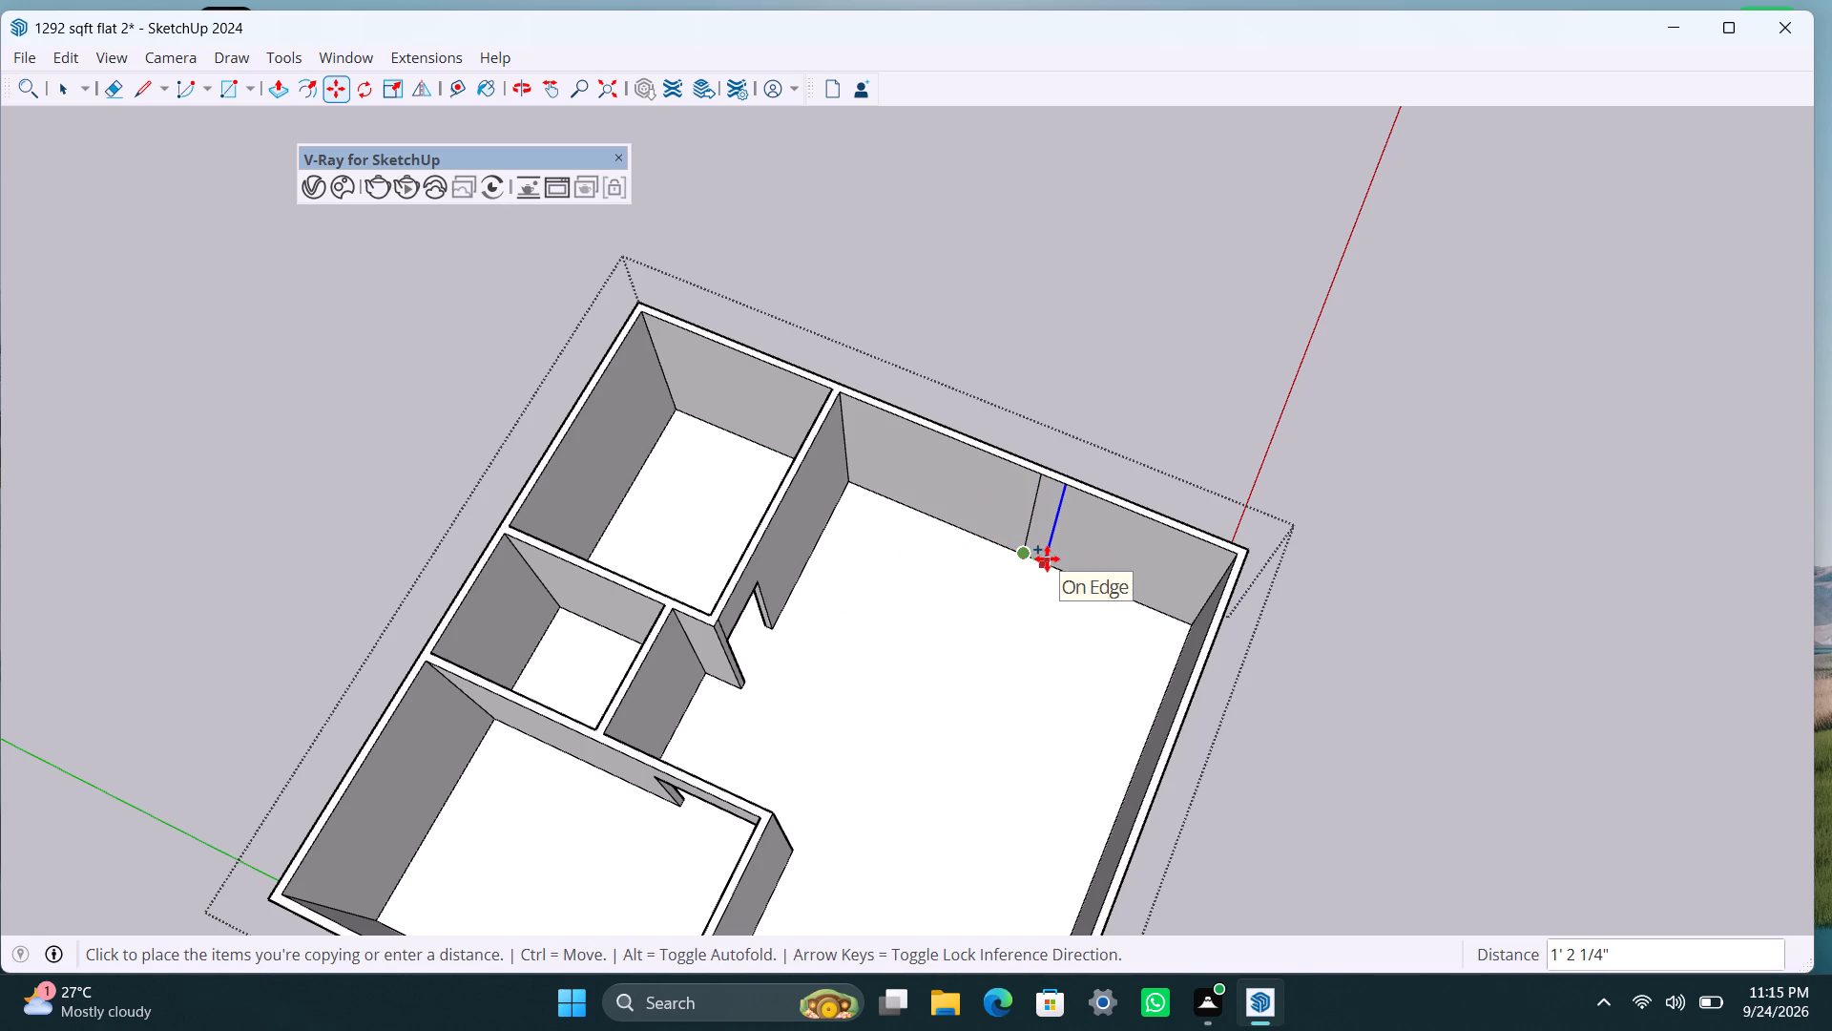
text(4.5")
key(Return)
key(space)
Push/Pull the new 4.5" strip on the side wall out 2' into the large open area.
scroll(1022, 562, up, 7)
middle_drag(1027, 571, 1047, 563)
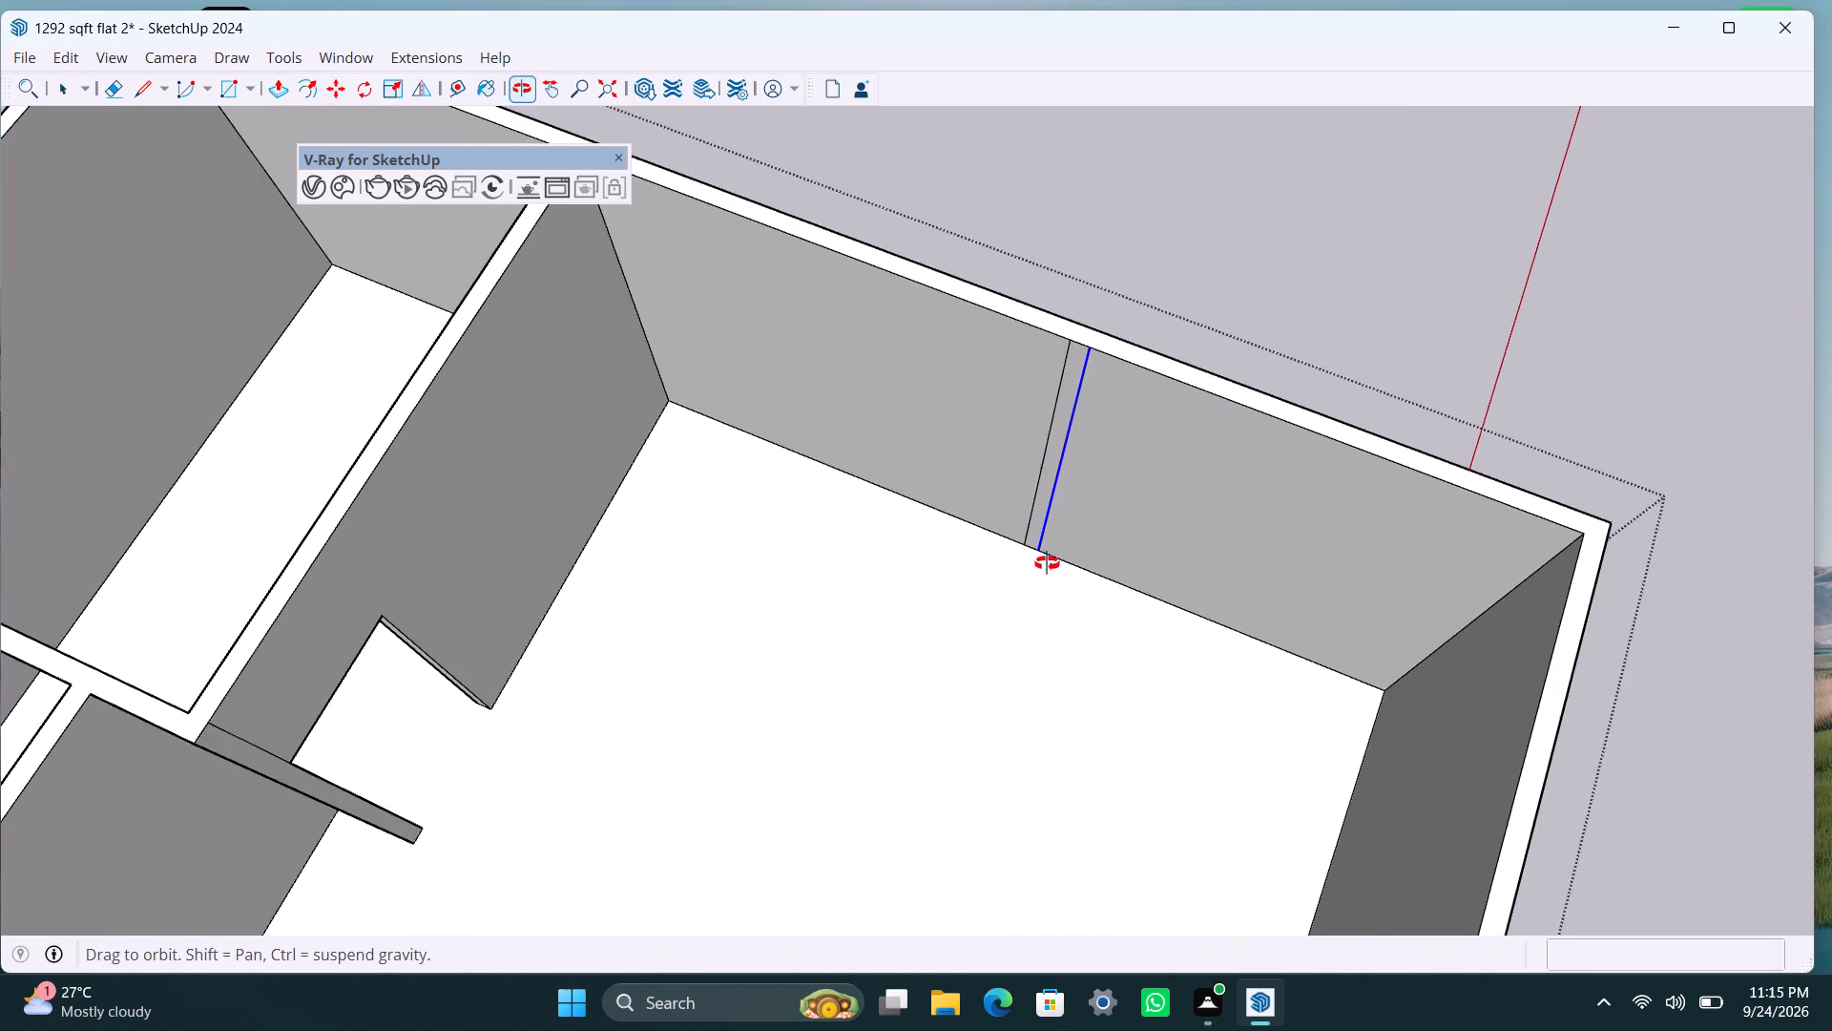
middle_drag(1047, 563, 1102, 517)
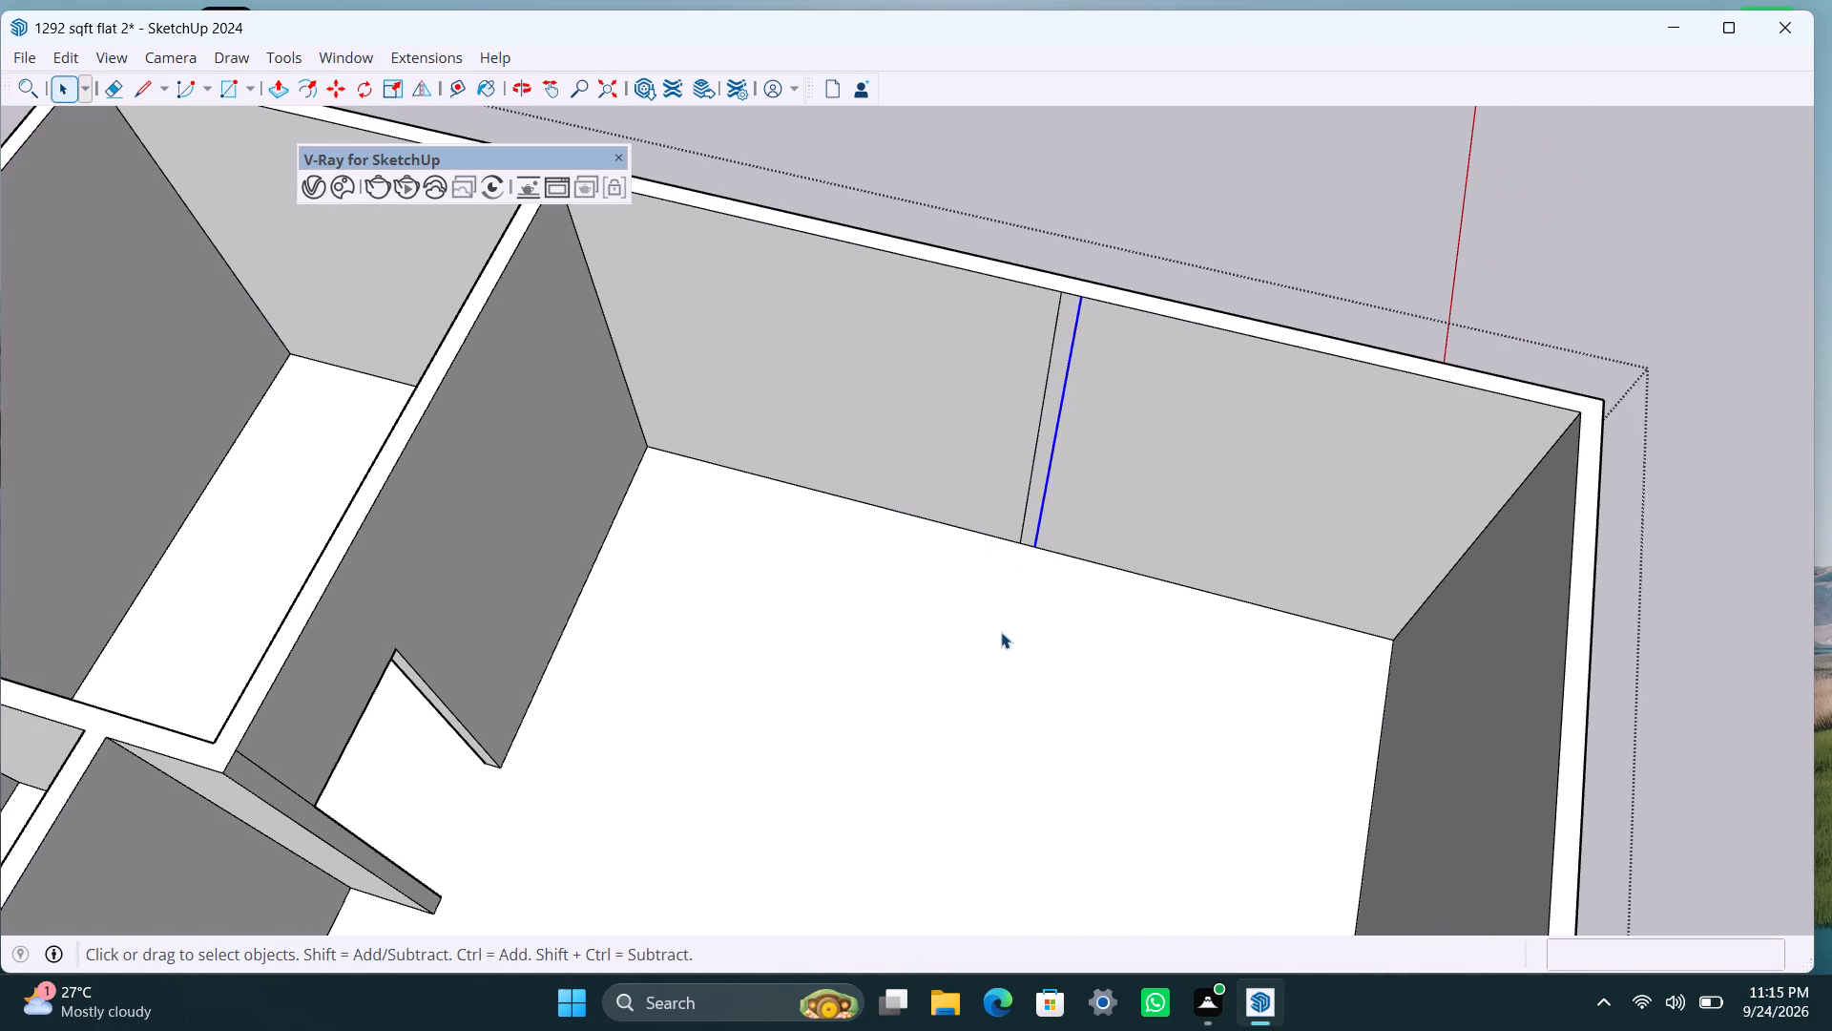
scroll(1010, 600, up, 2)
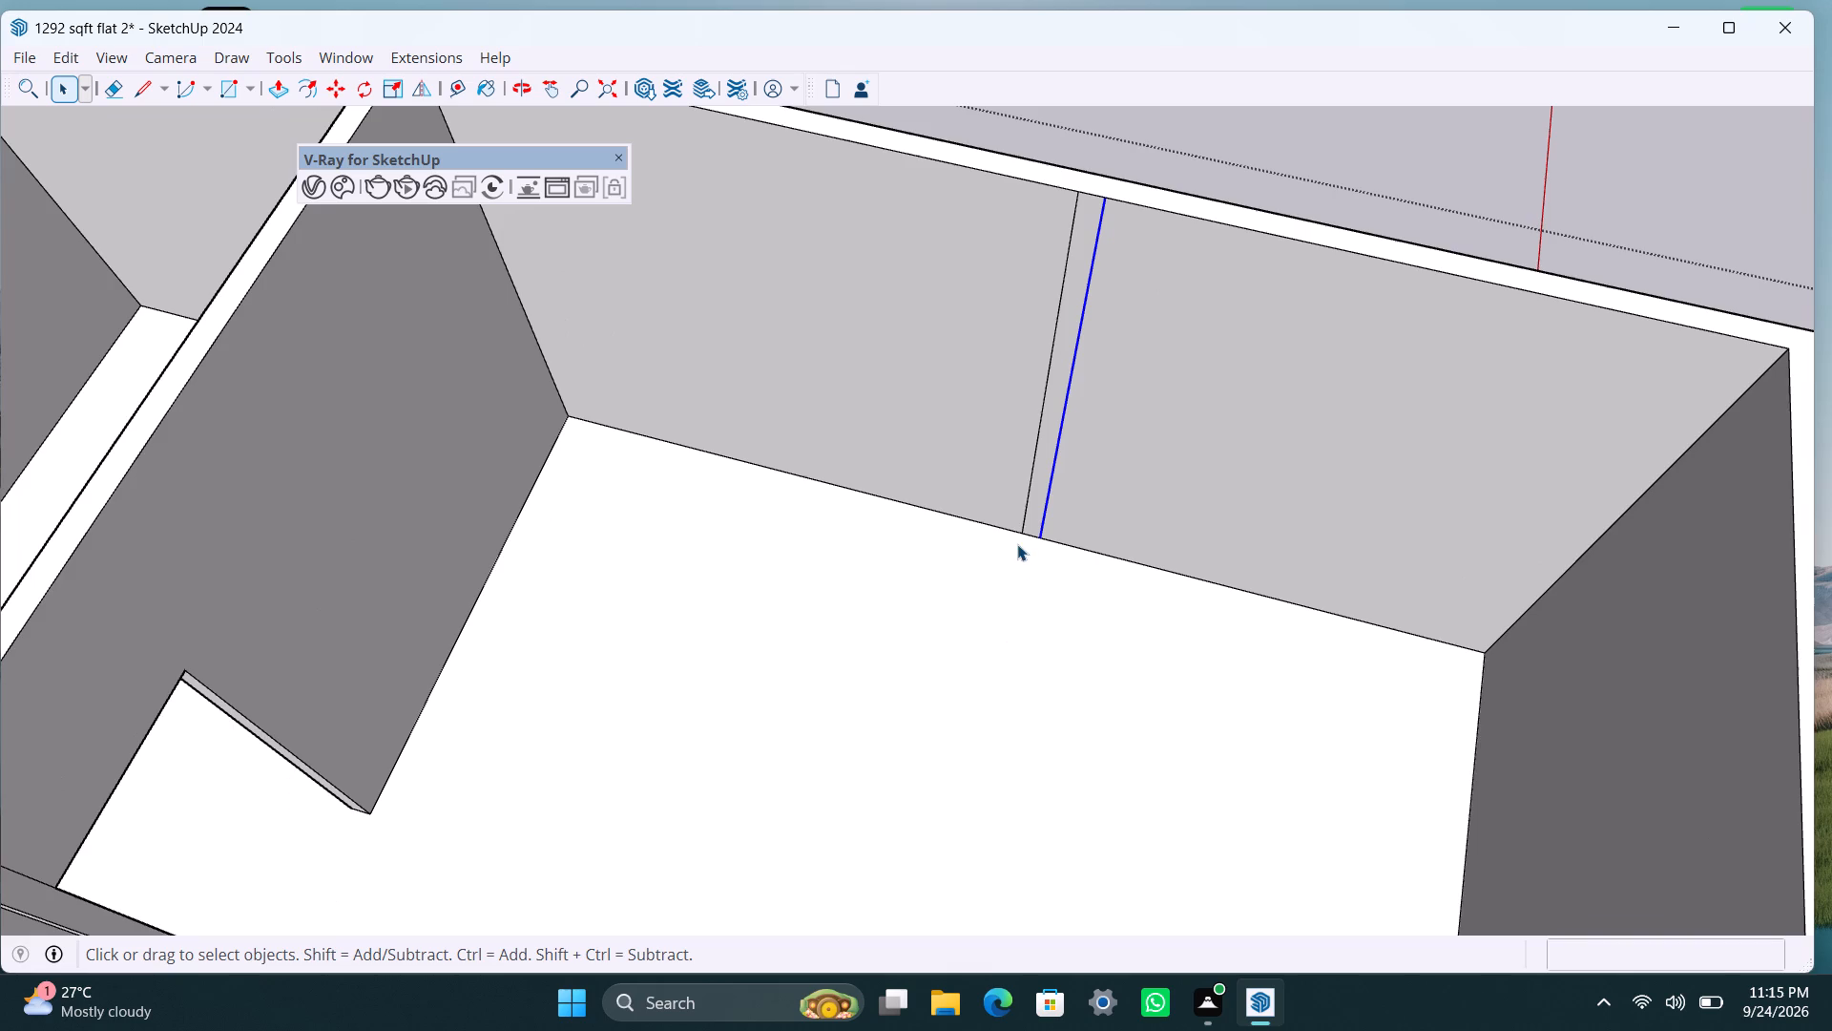
scroll(1023, 497, up, 1)
click(1040, 473)
key(p)
drag(1040, 473, 1036, 584)
text(2')
key(Return)
key(space)
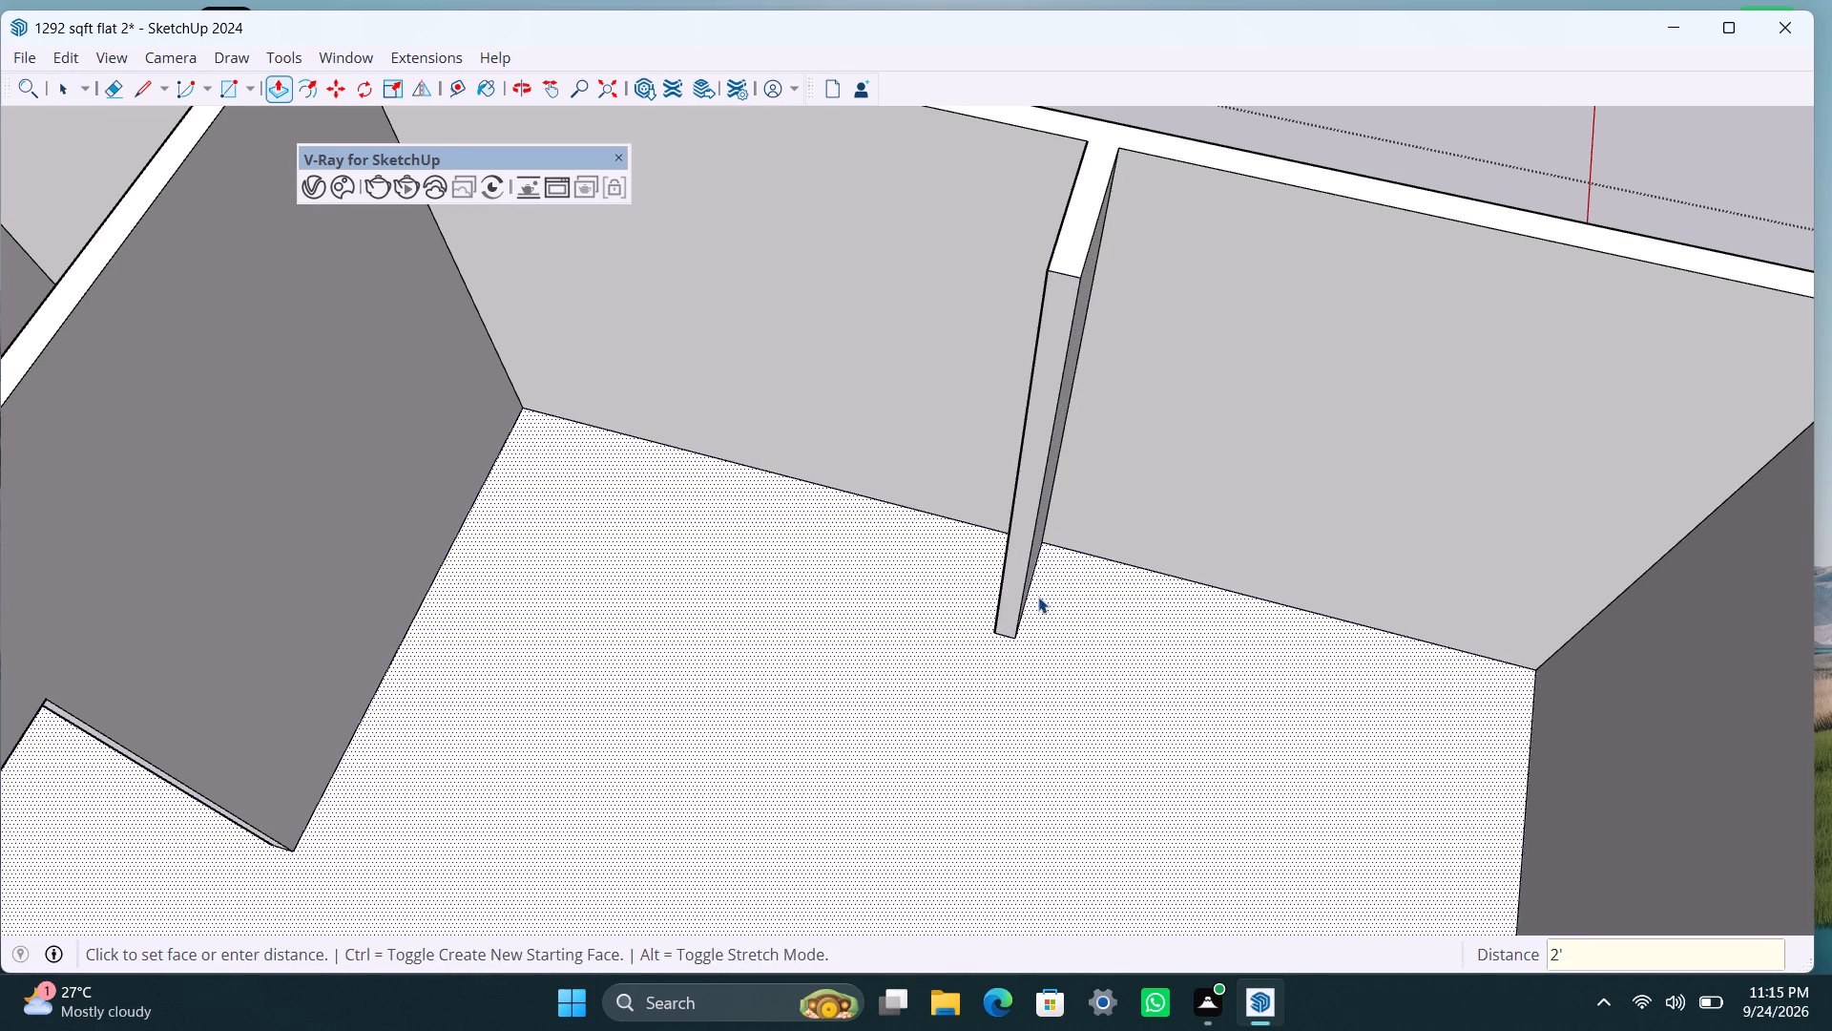
Push/Pull the end face of the short 2' partition out a further 4.5".
scroll(996, 611, down, 4)
shift+middle_drag(943, 657, 741, 637)
scroll(782, 605, up, 2)
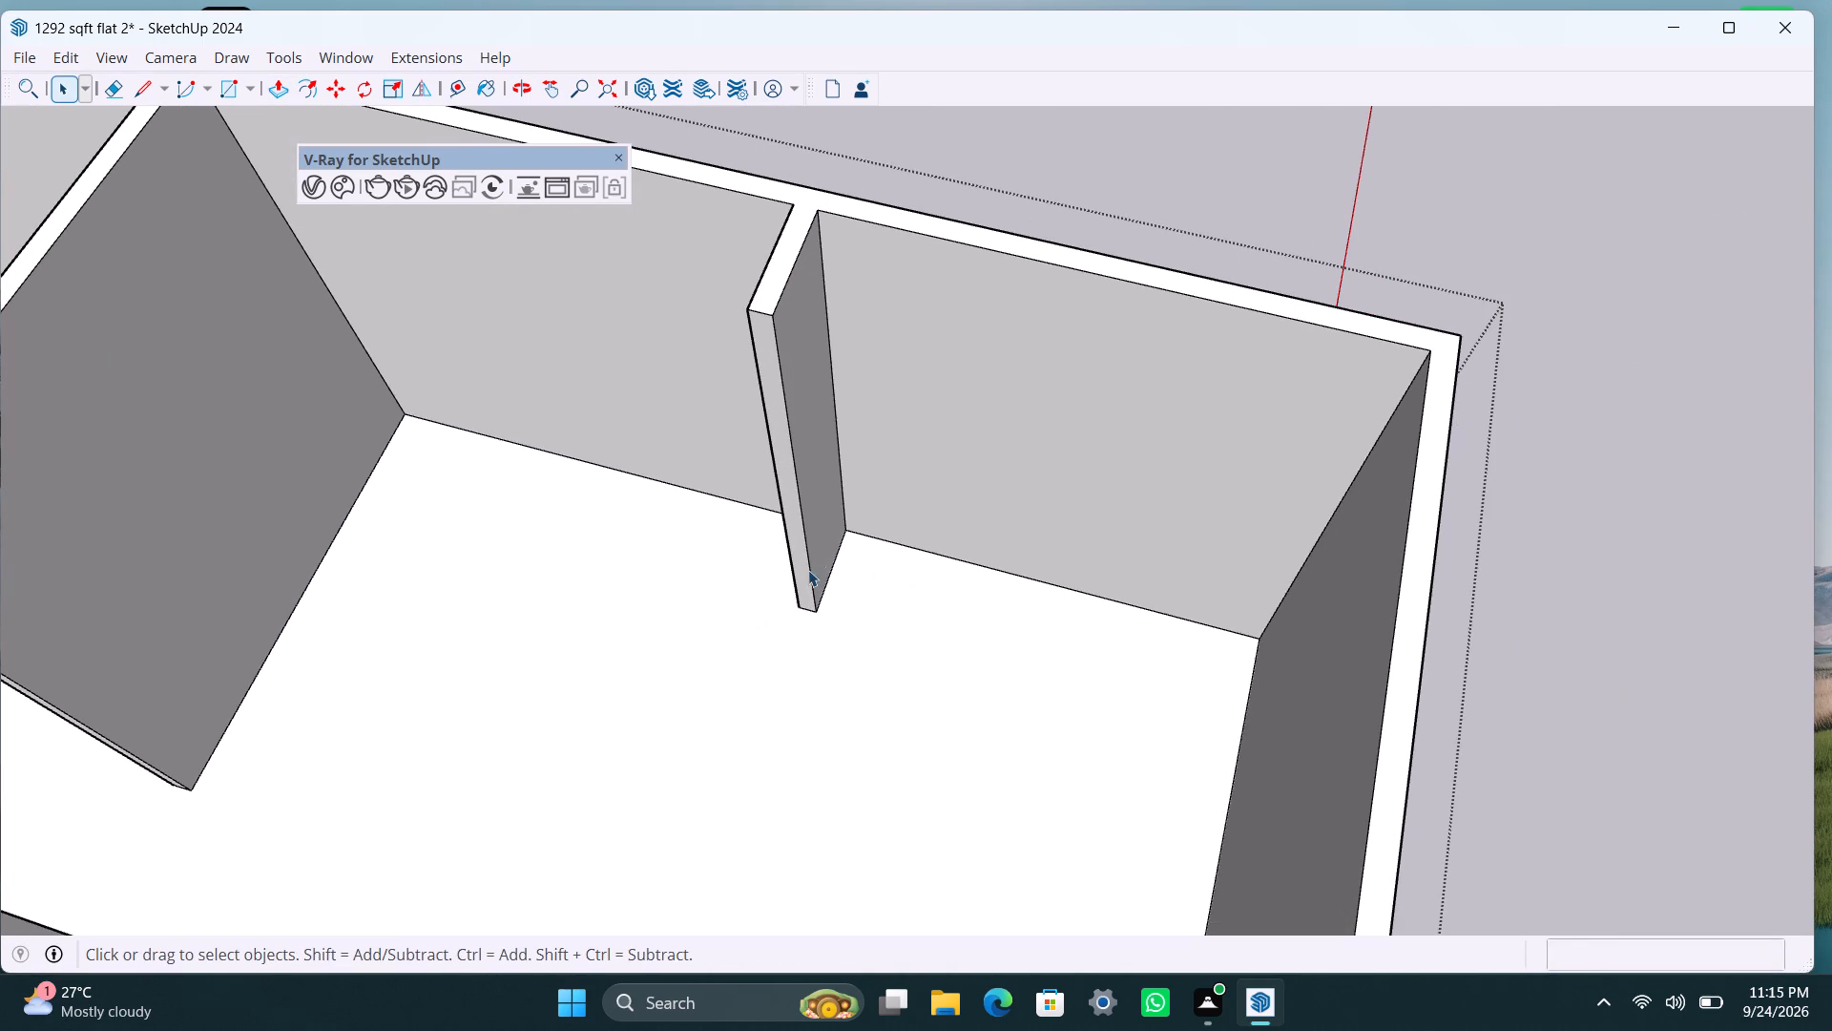
click(790, 552)
click(799, 532)
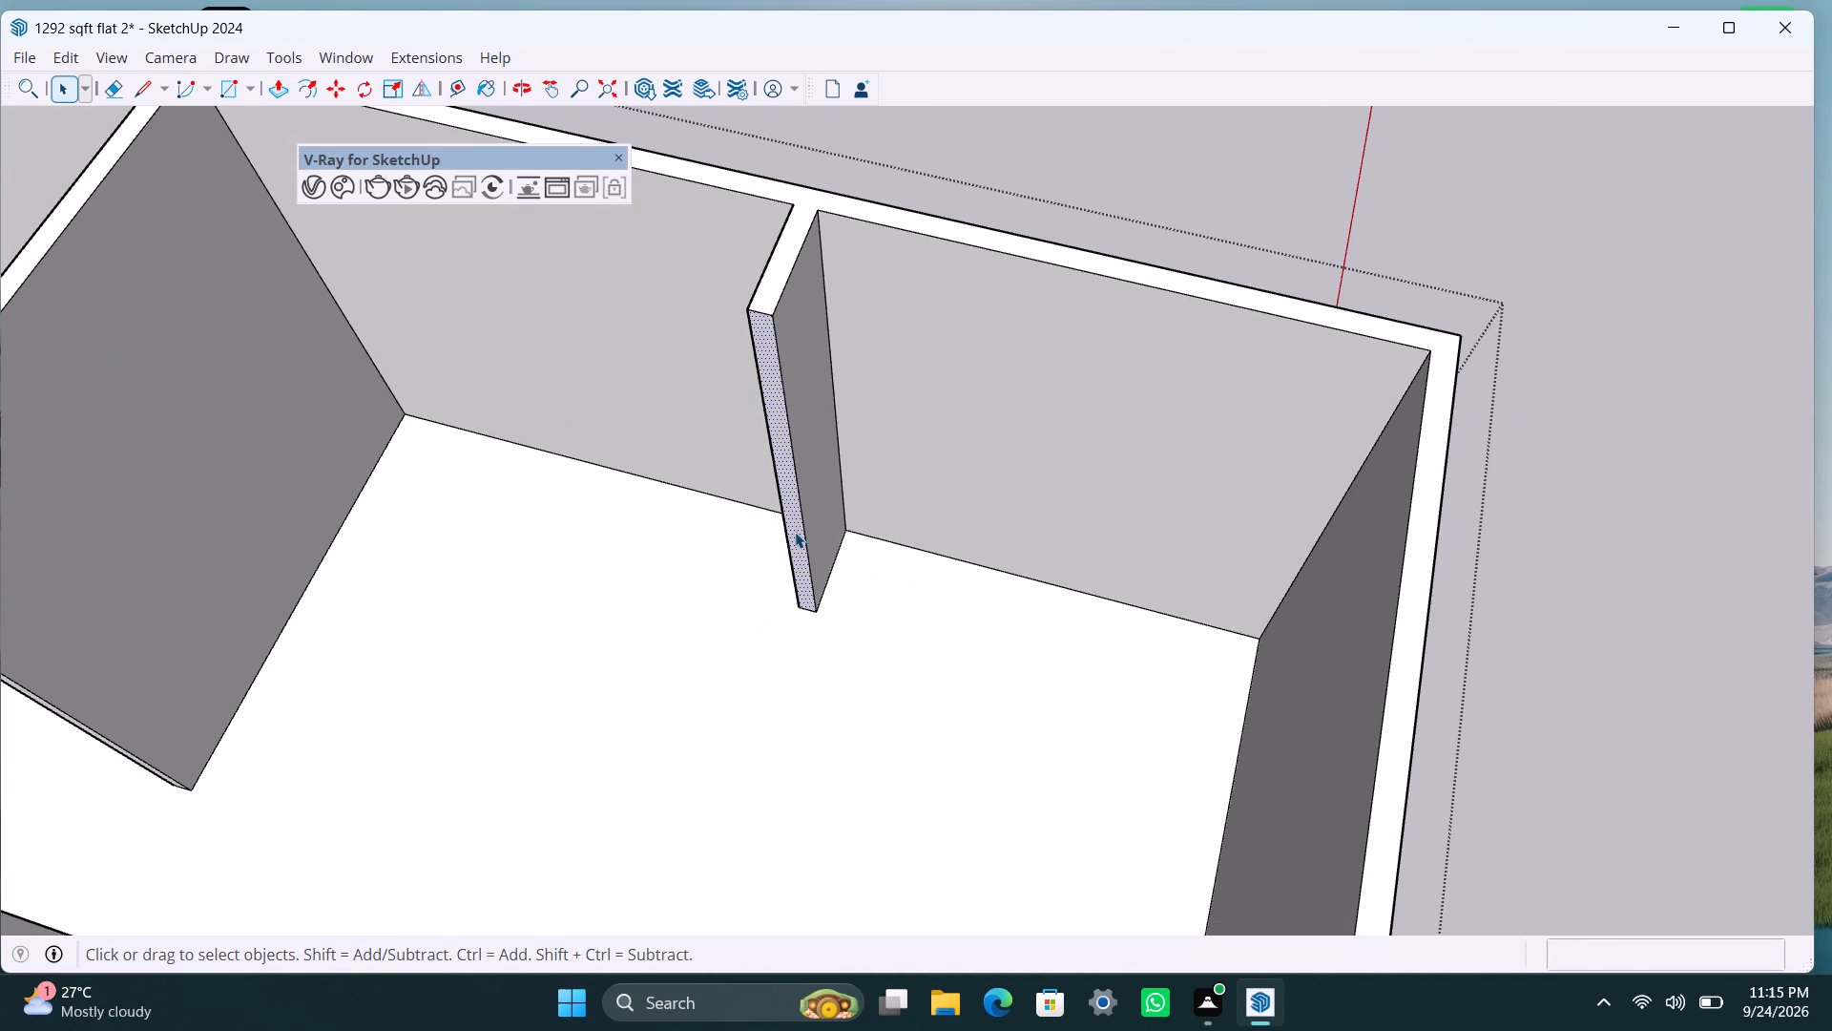
key(p)
drag(795, 532, 795, 544)
text(4.5")
key(Return)
key(space)
Copy the vertical corner edge where the side wall meets the adjoining outer wall 9' along that outer wall.
scroll(1019, 692, down, 3)
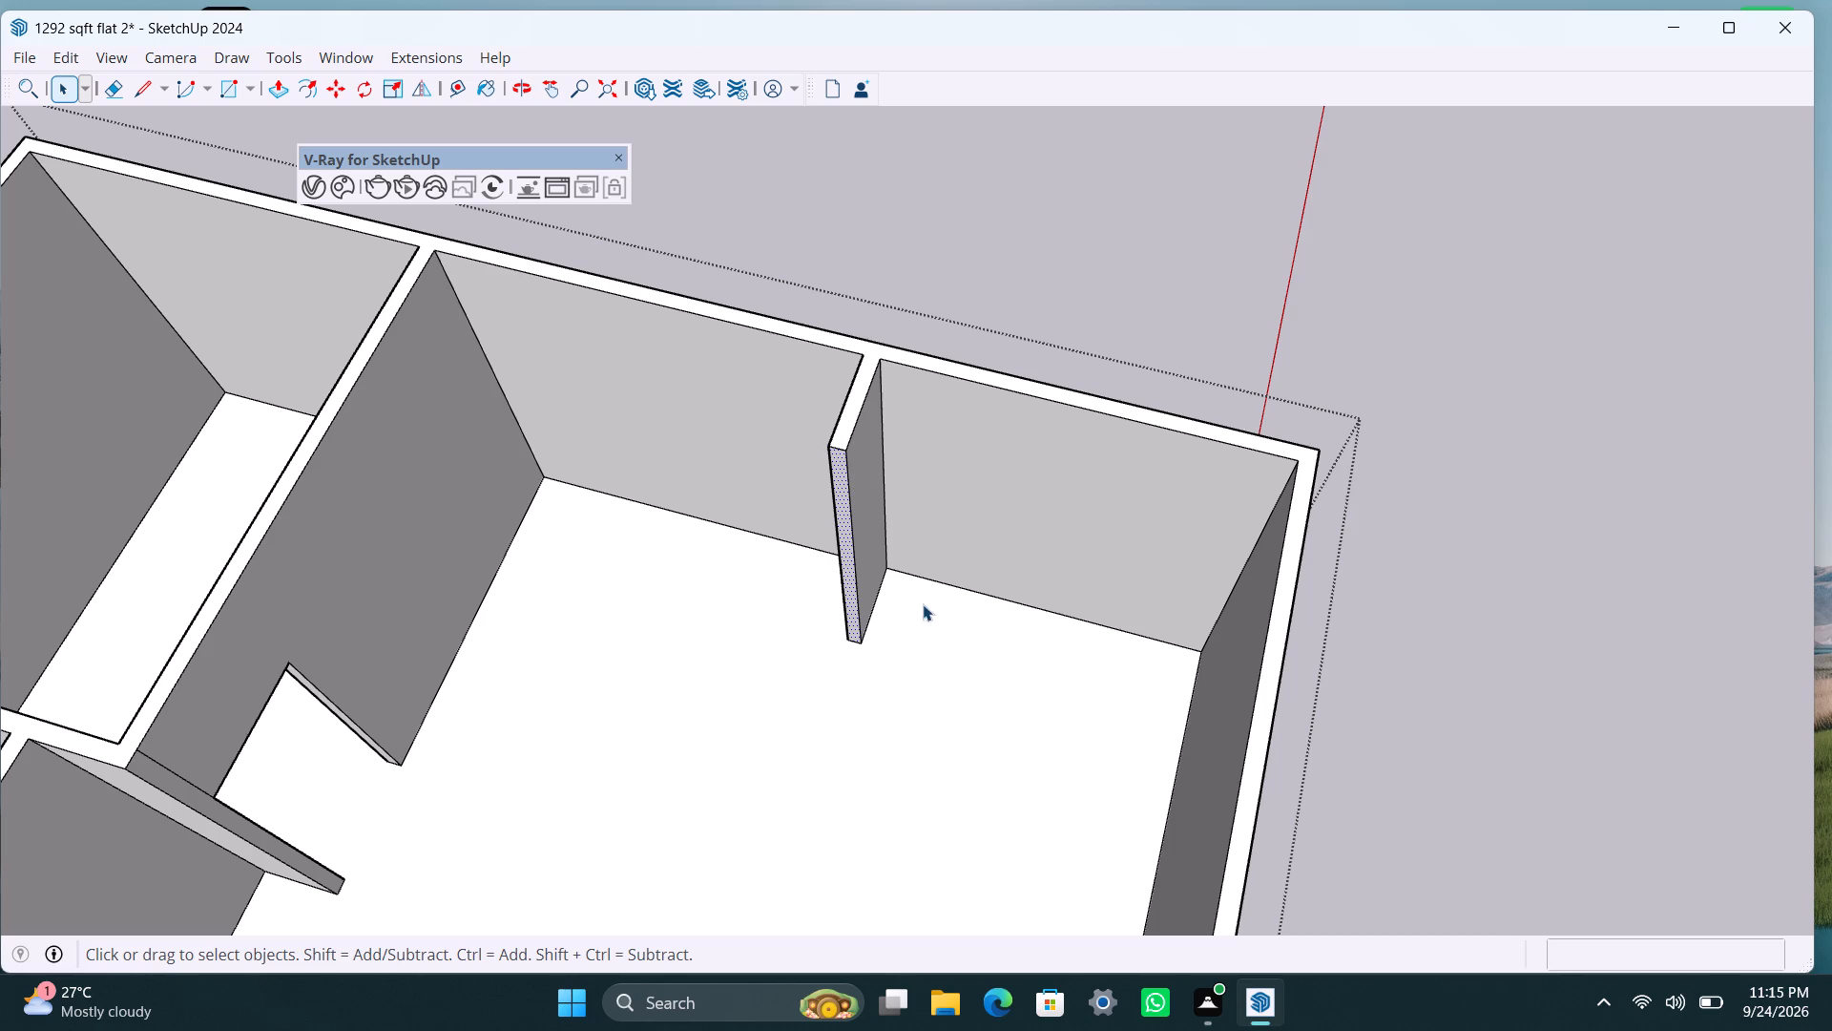
click(1201, 647)
middle_drag(1071, 741, 1242, 808)
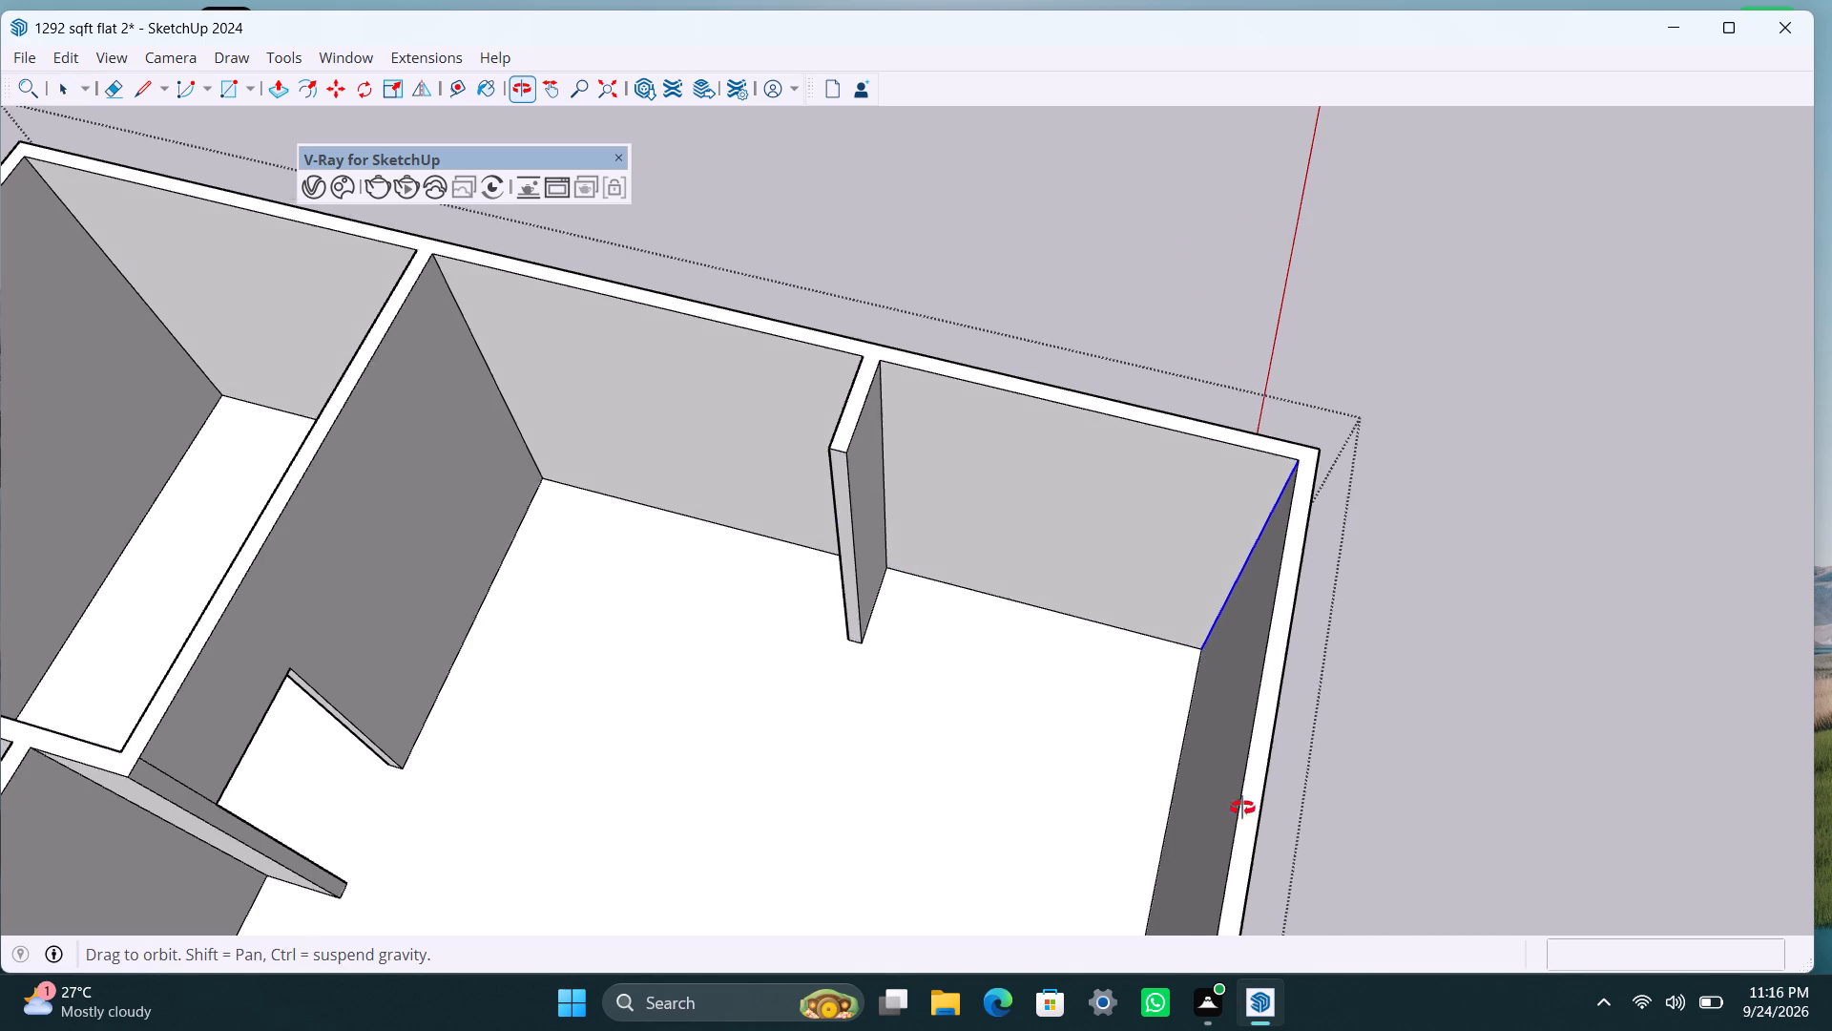
middle_drag(1242, 808, 1798, 839)
scroll(1097, 492, up, 1)
shift+middle_drag(1032, 485, 882, 687)
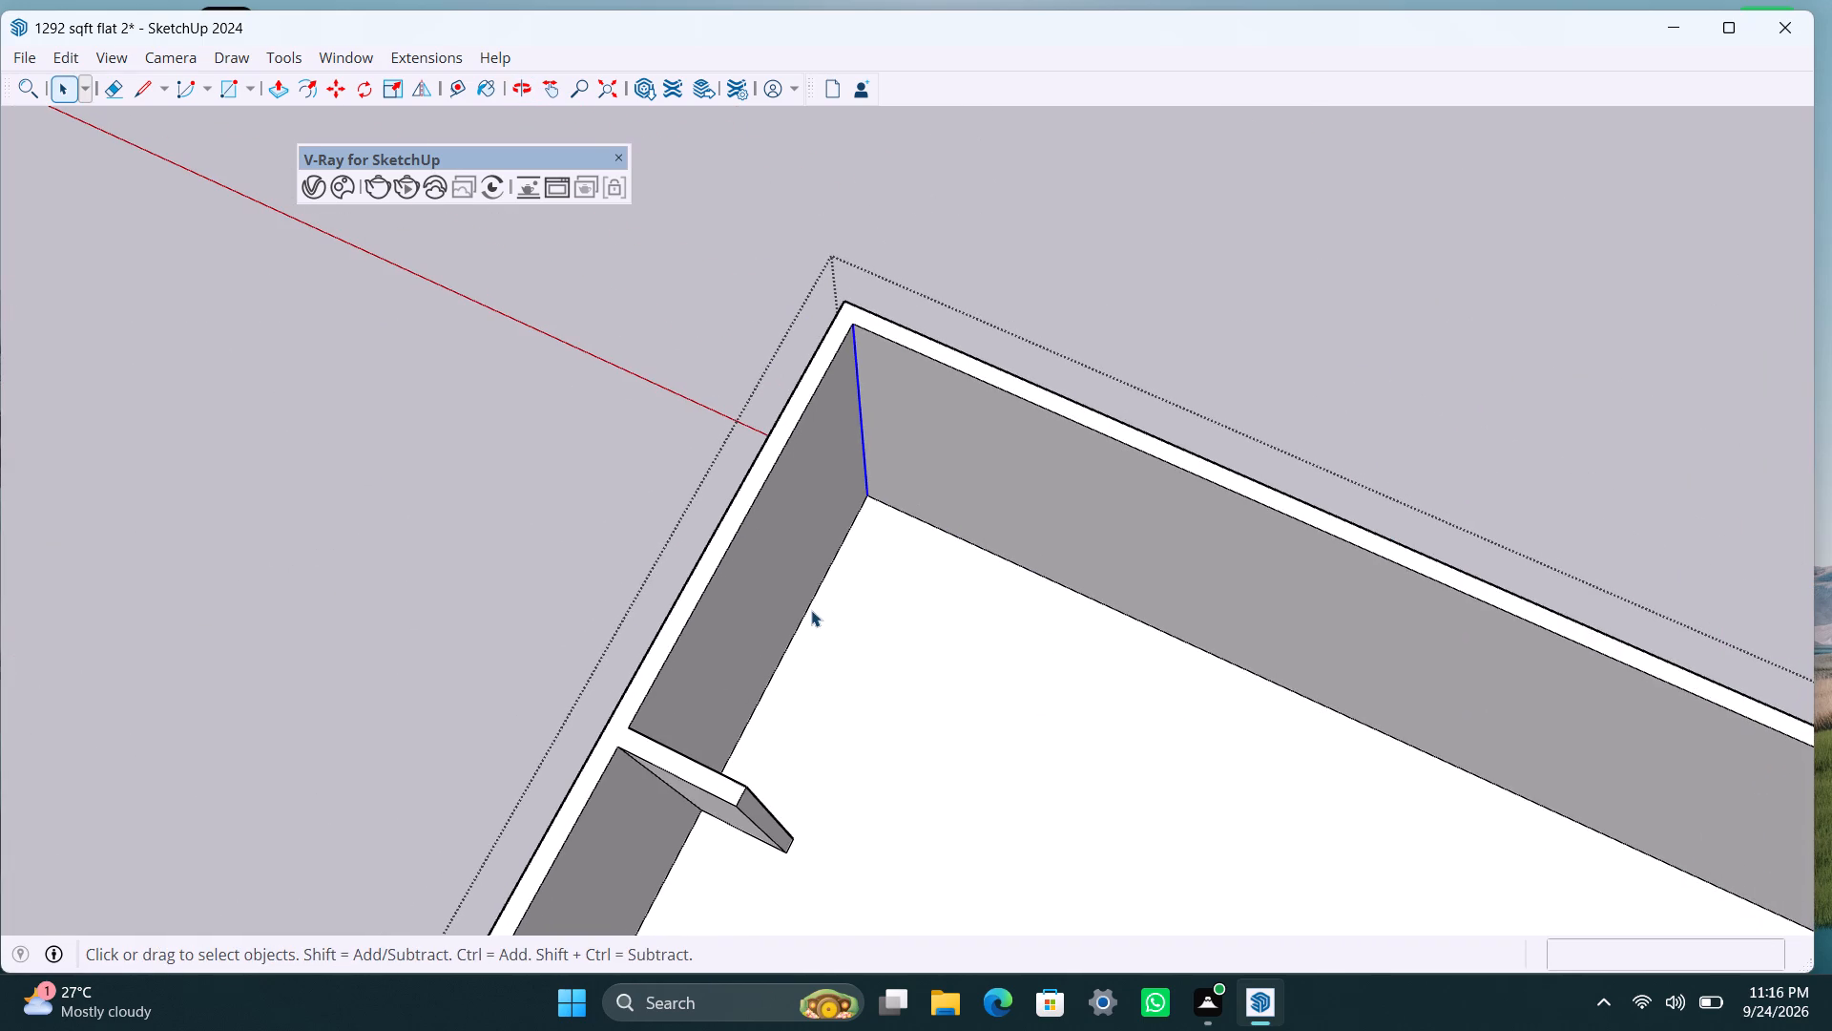
key(m)
ctrl+click(863, 495)
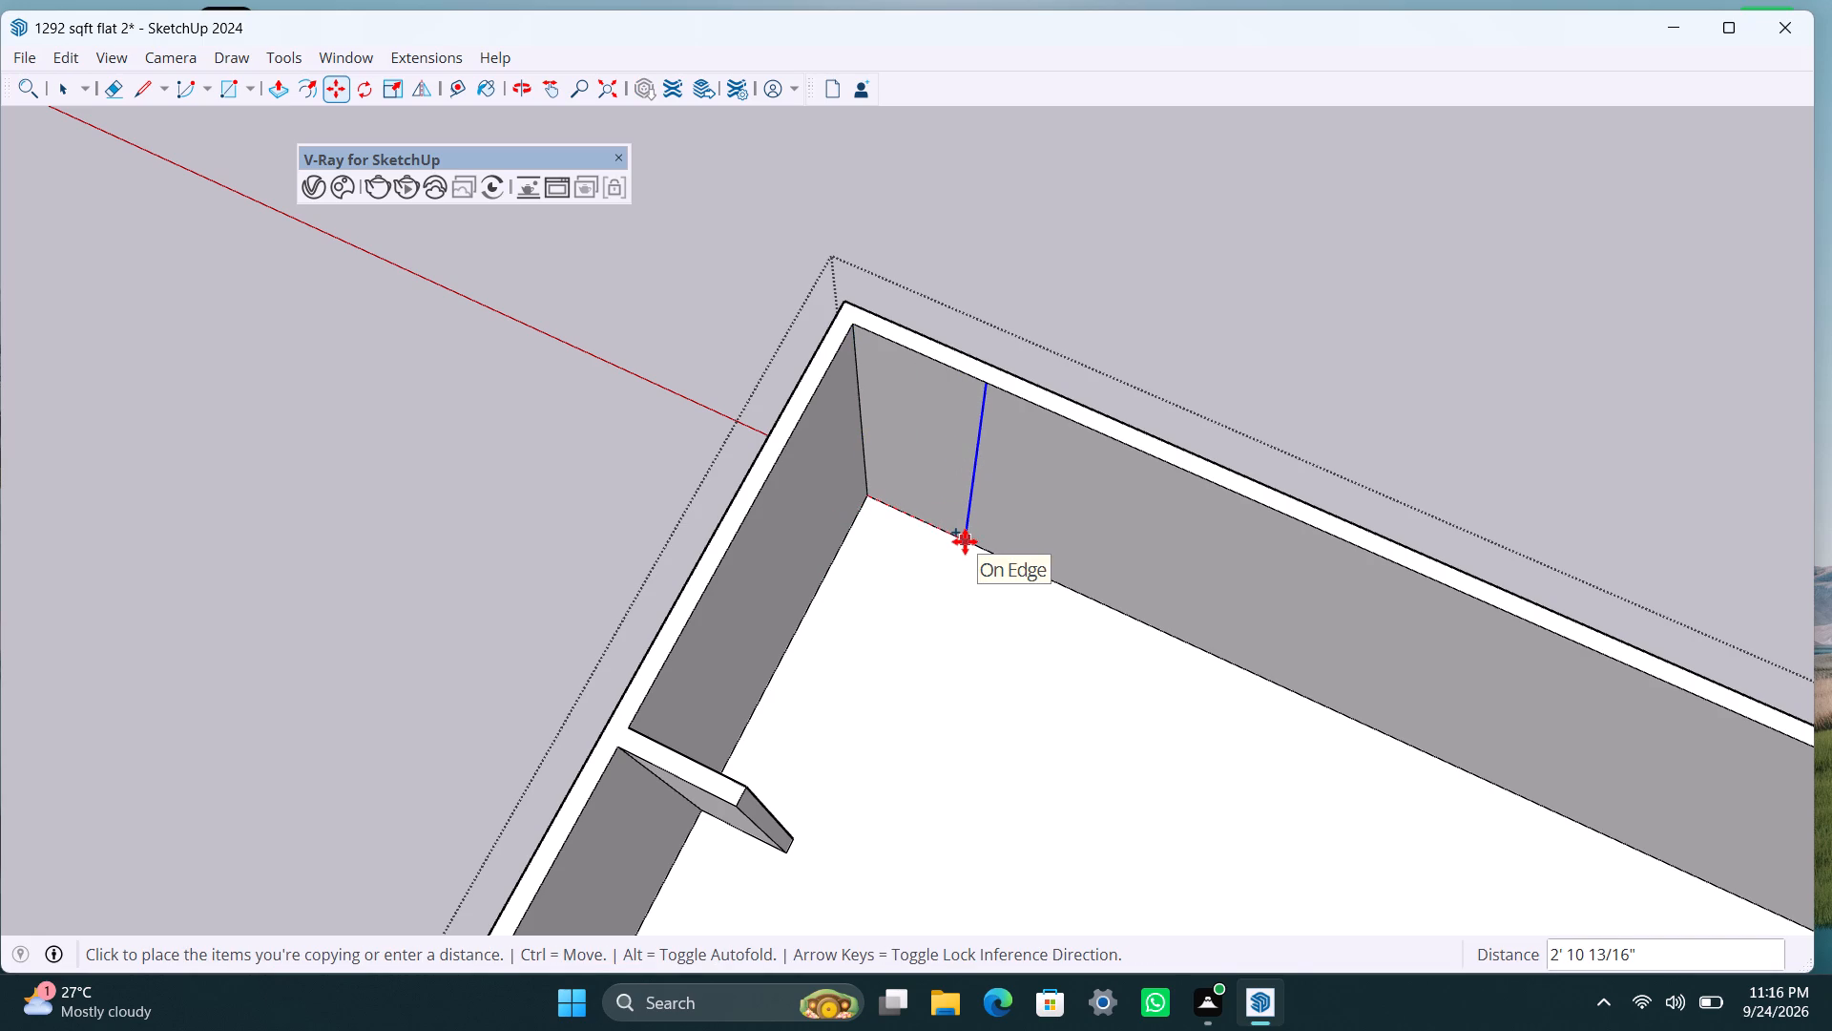
text(9')
key(Return)
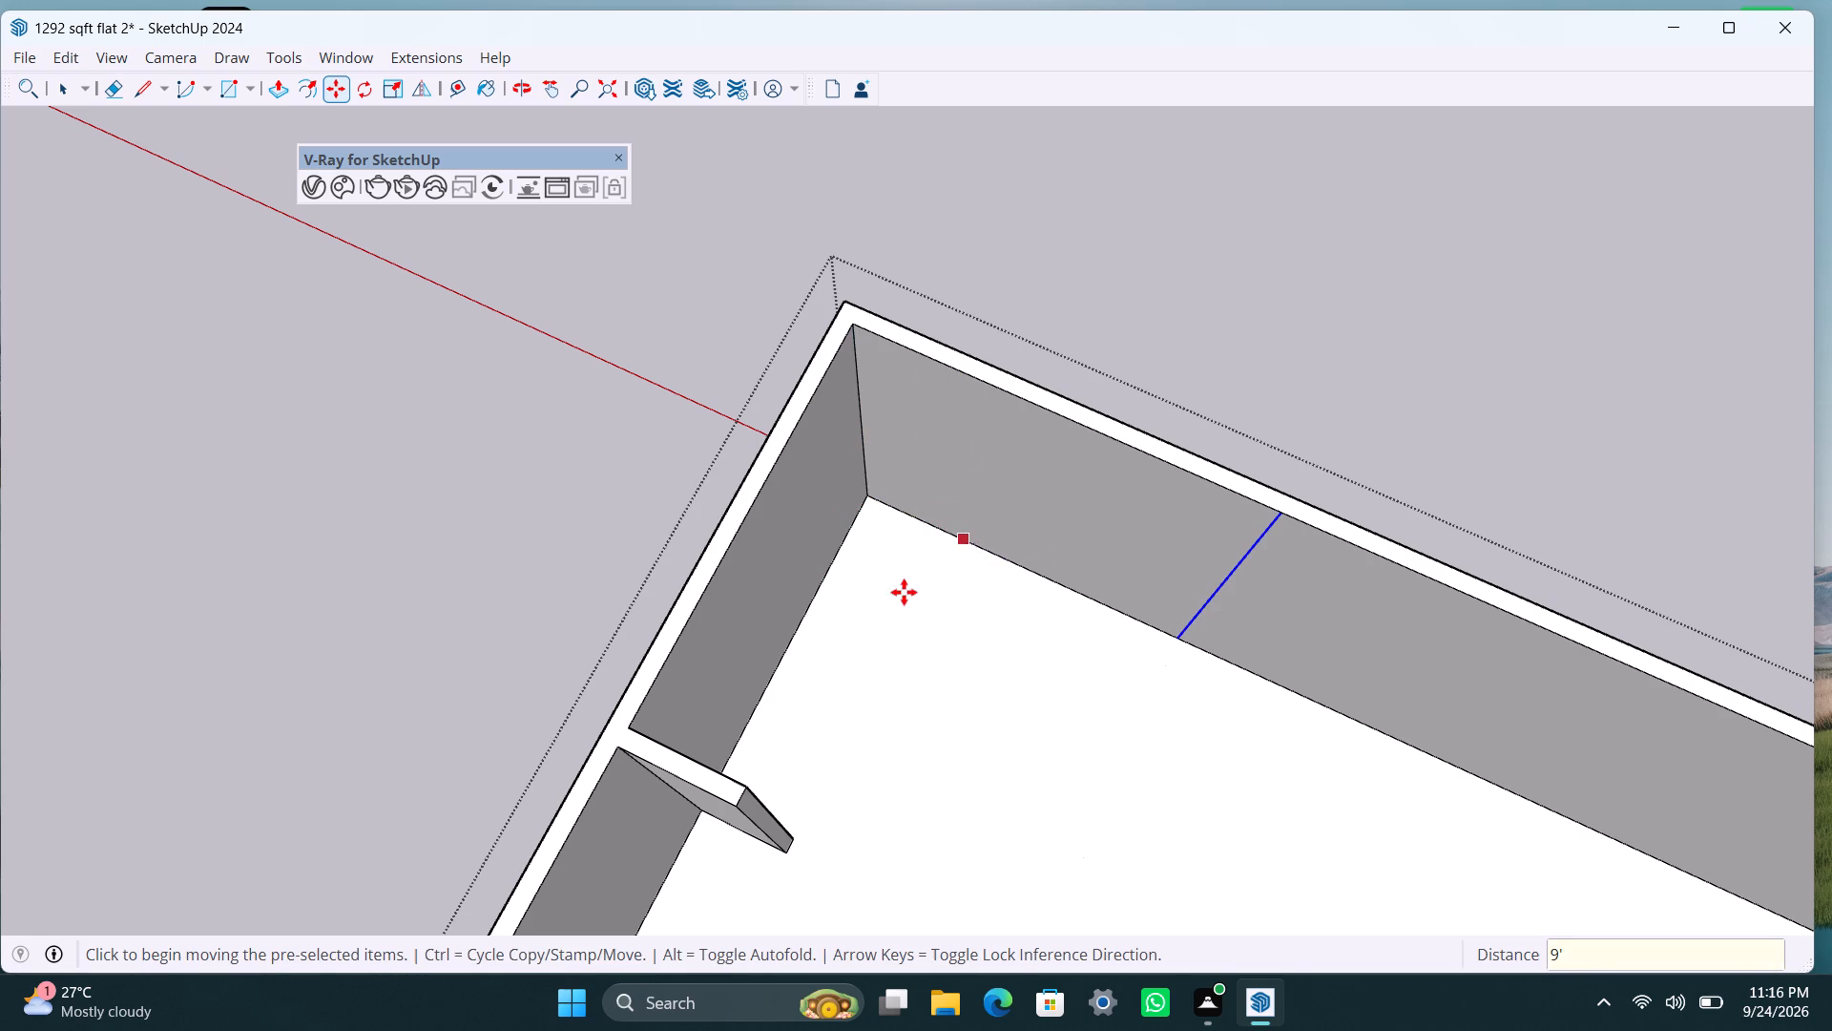
Copy the new vertical edge another 4.5" along the outer wall to mark the partition's thickness.
ctrl+click(1179, 628)
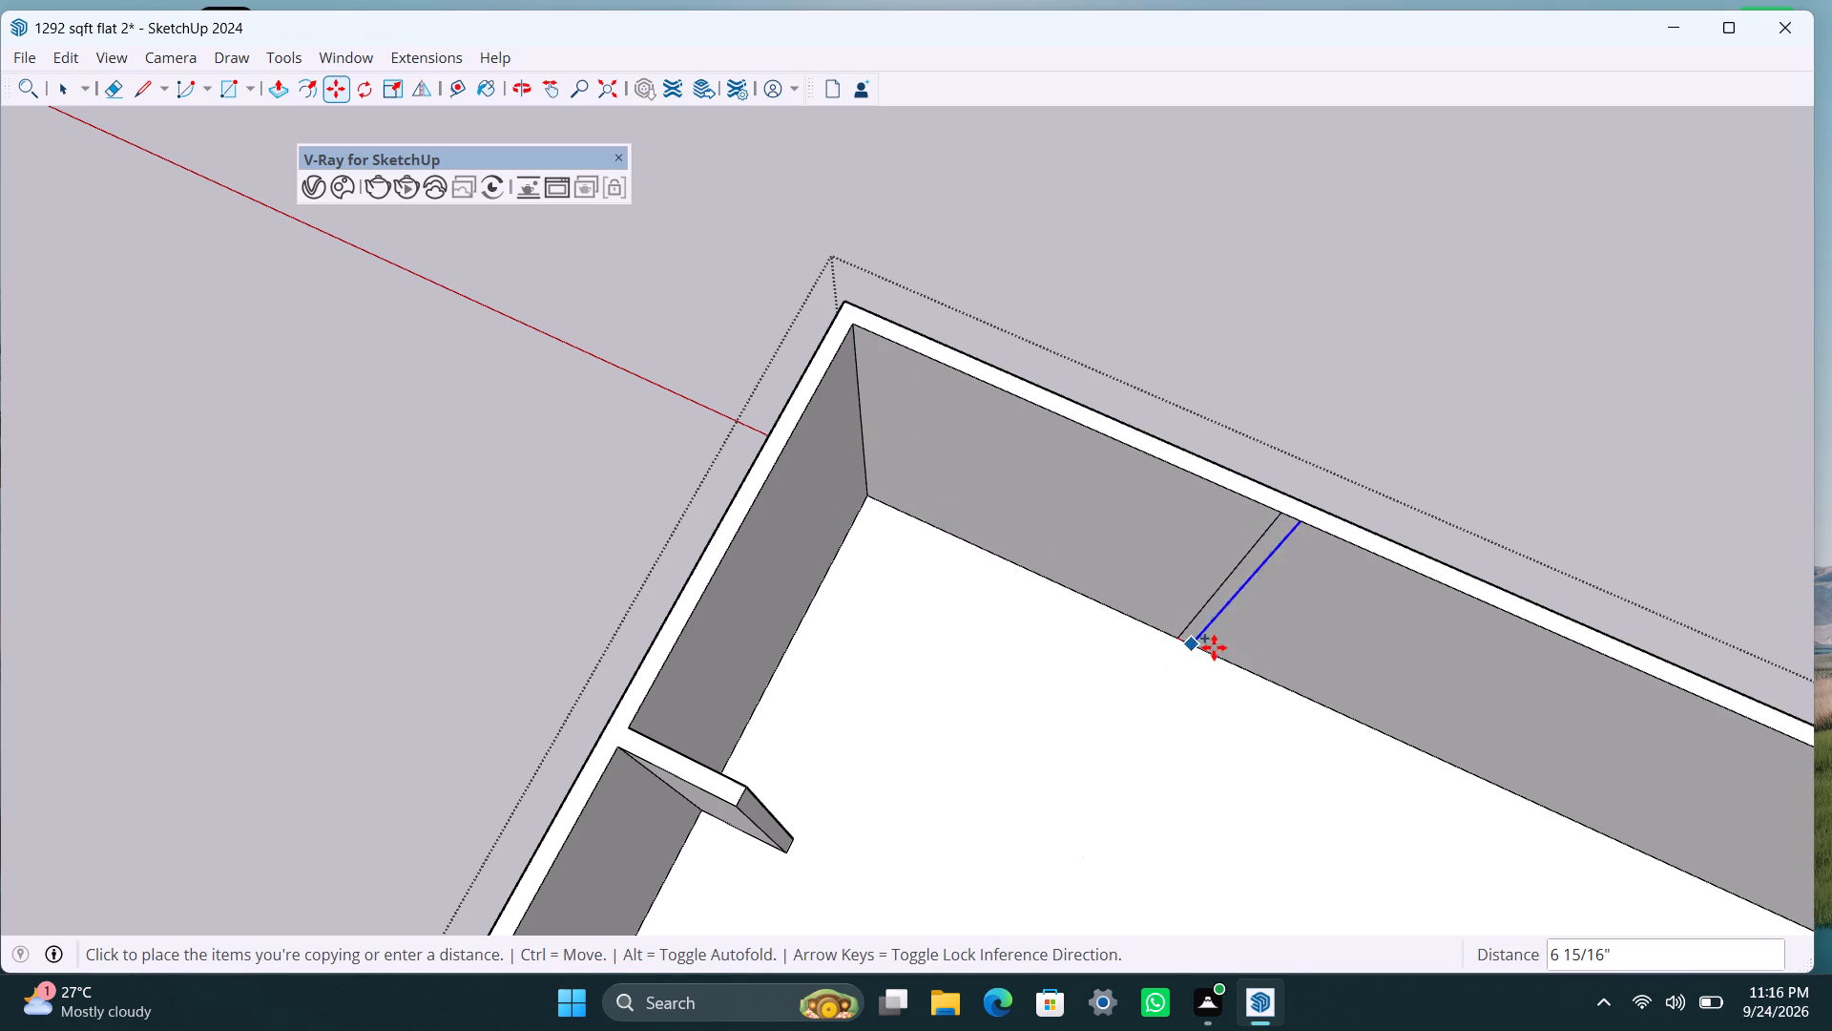
text(4.5")
key(Return)
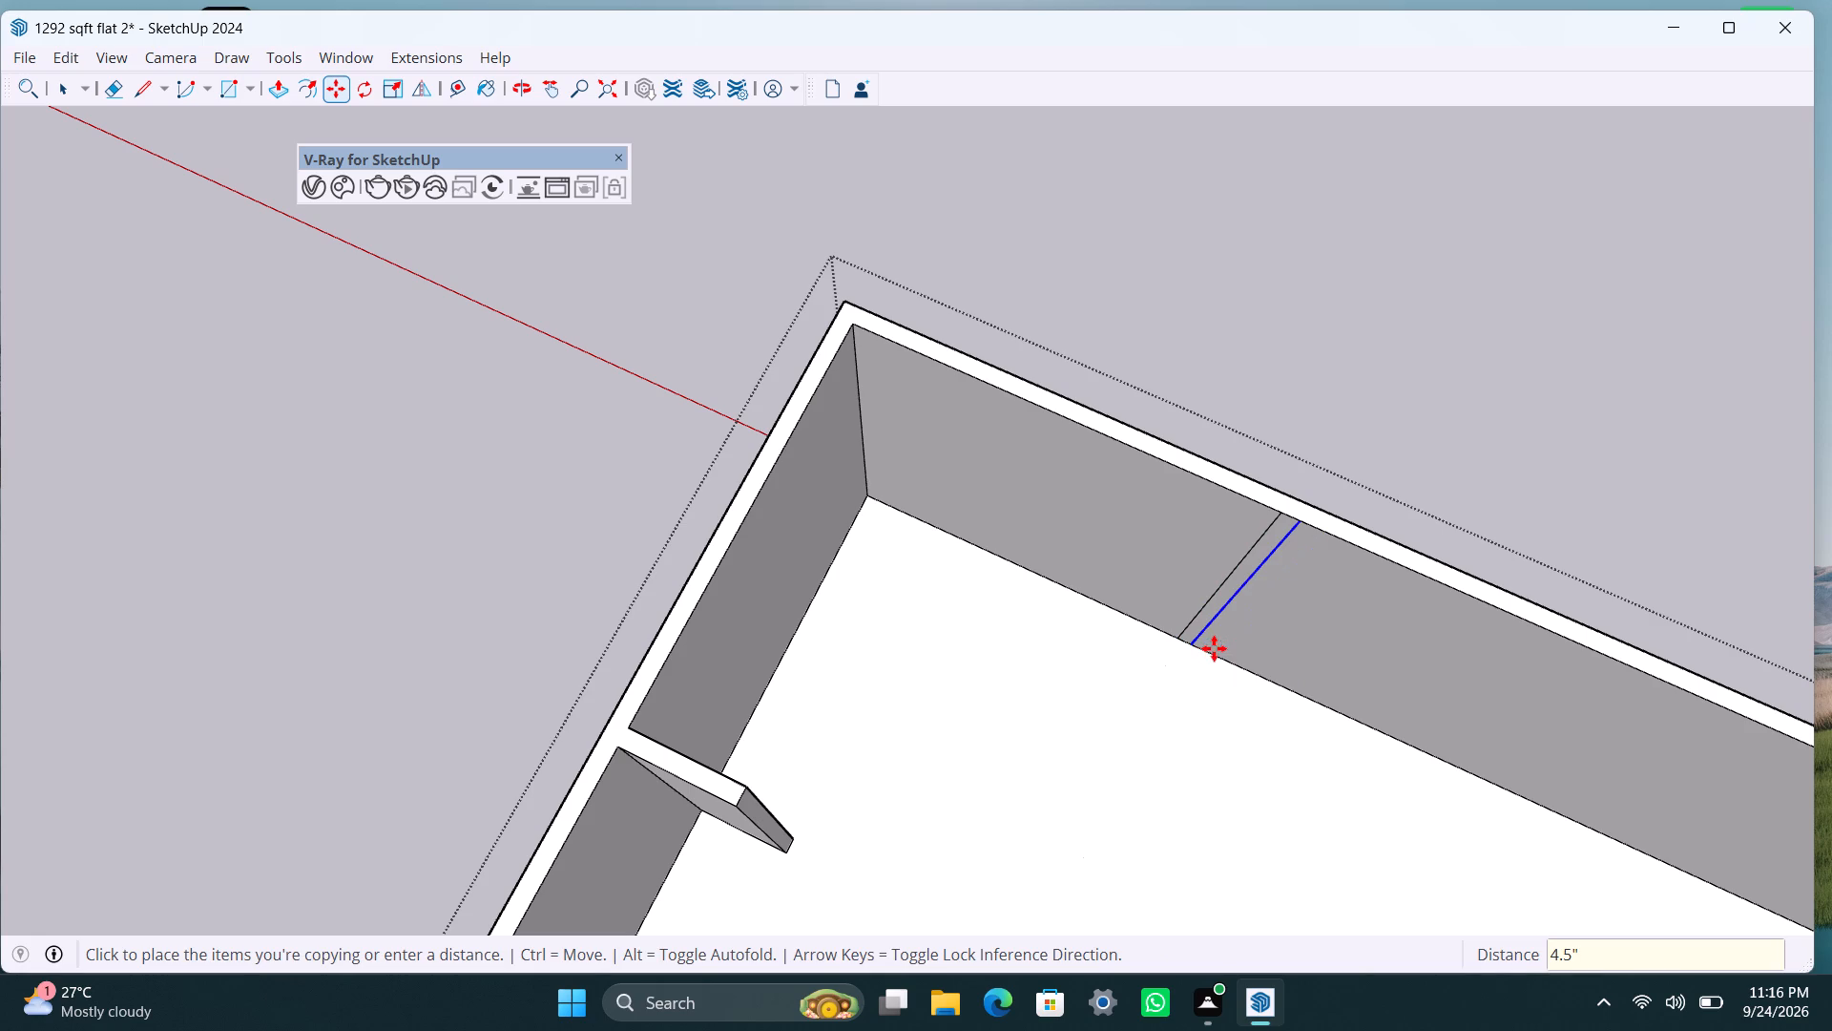
key(space)
Push/Pull the 4.5" strip on the outer wall into the room until it lines up with the short side-wall partition.
click(1206, 613)
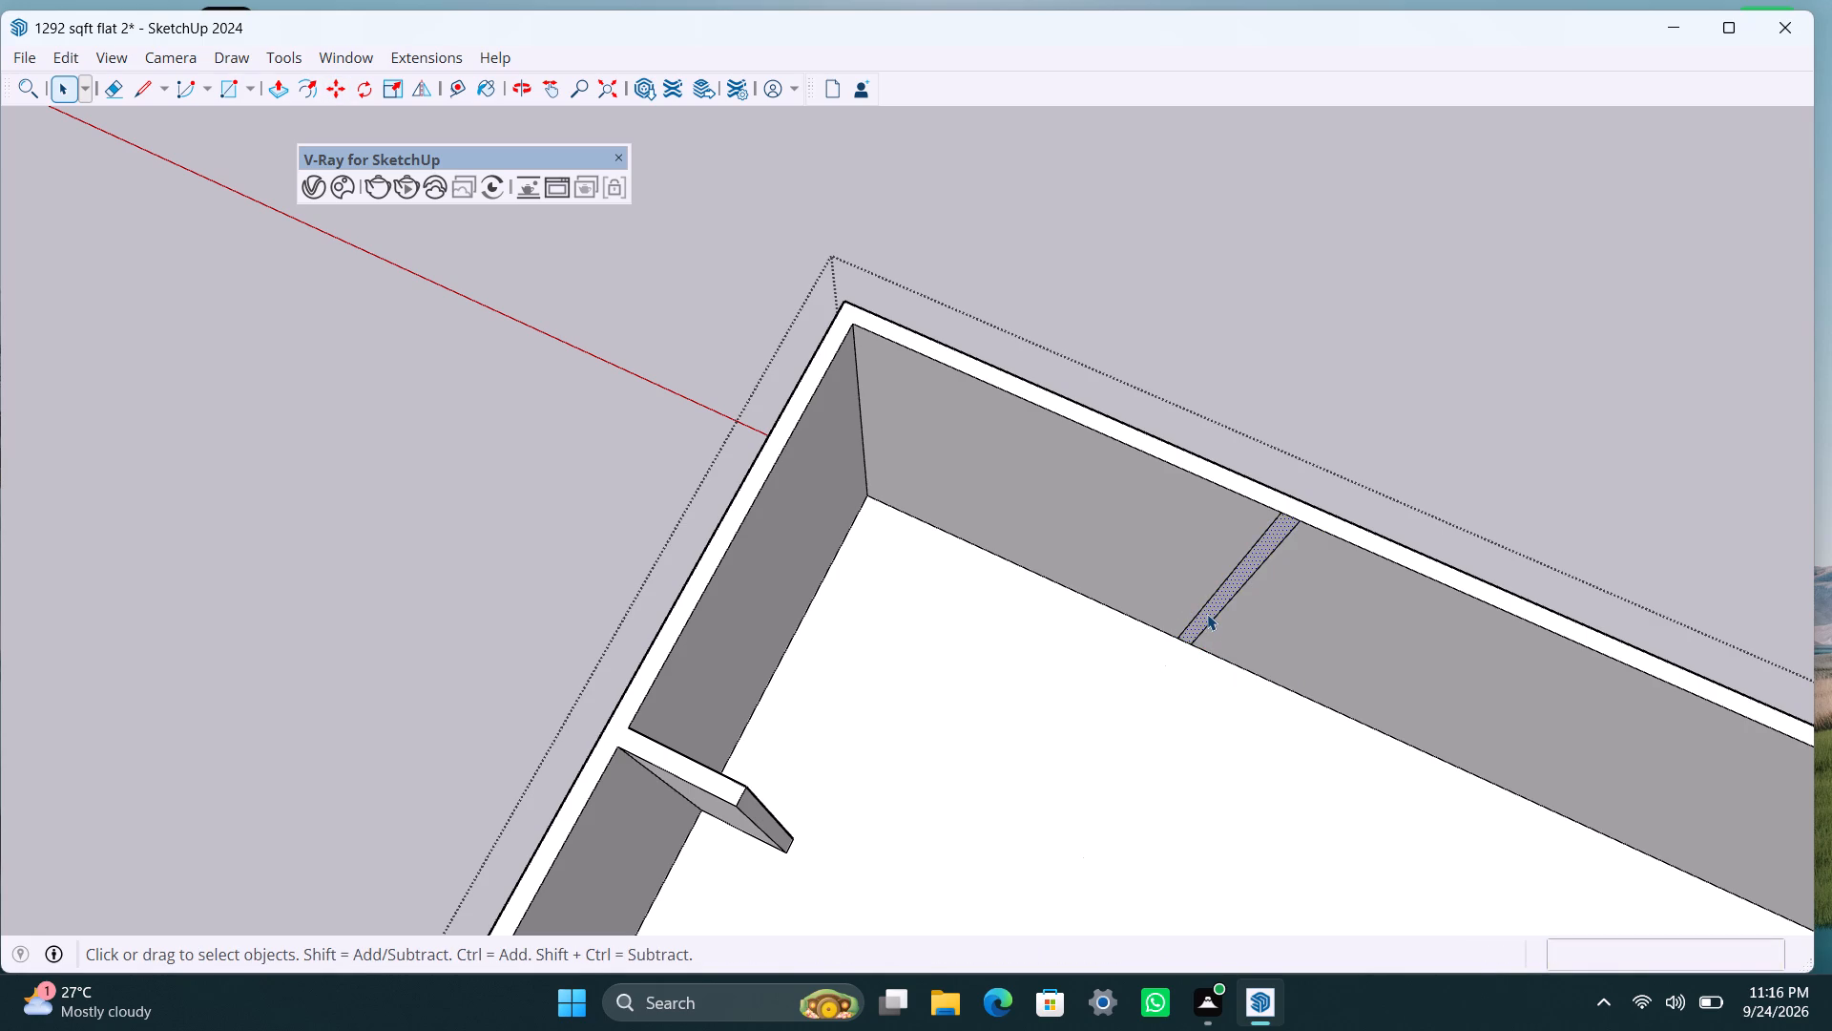
key(p)
drag(1207, 614, 752, 818)
key(space)
Copy the vertical edge where the new partition meets the outer wall 5' along that wall, away from the 9' room.
scroll(737, 736, down, 7)
shift+middle_drag(809, 743, 864, 601)
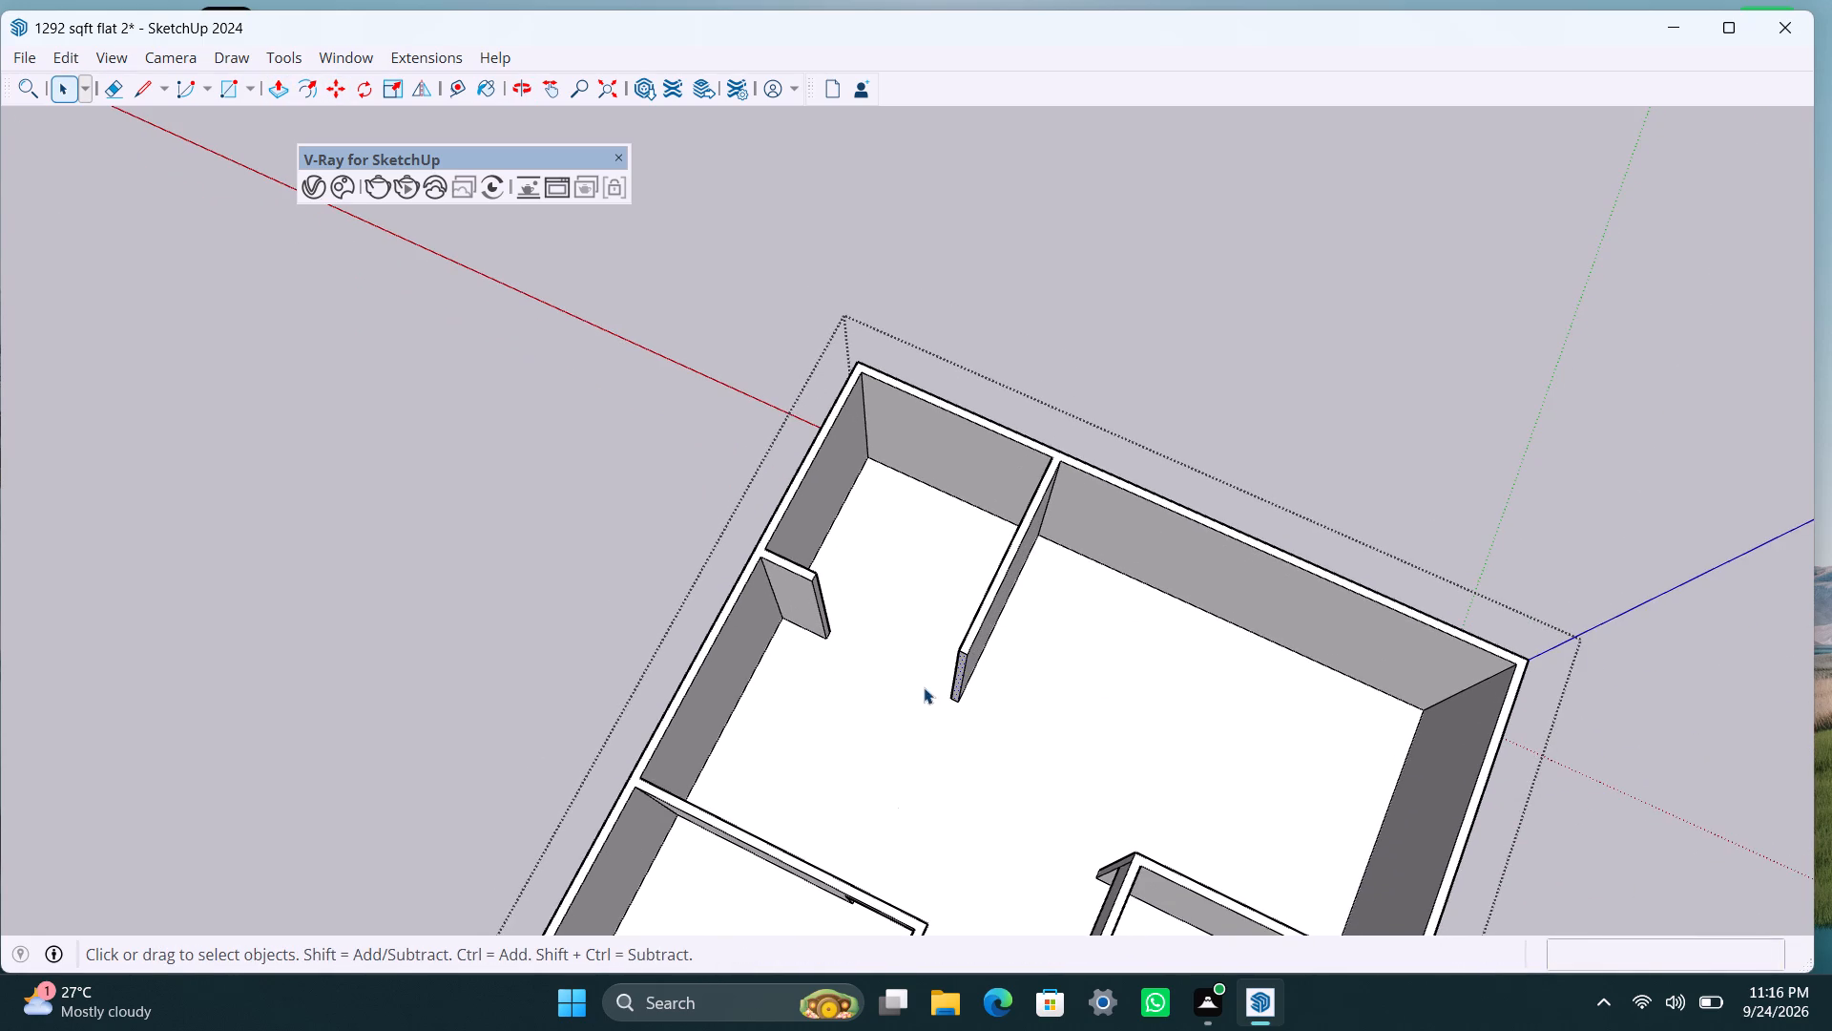
scroll(954, 701, up, 1)
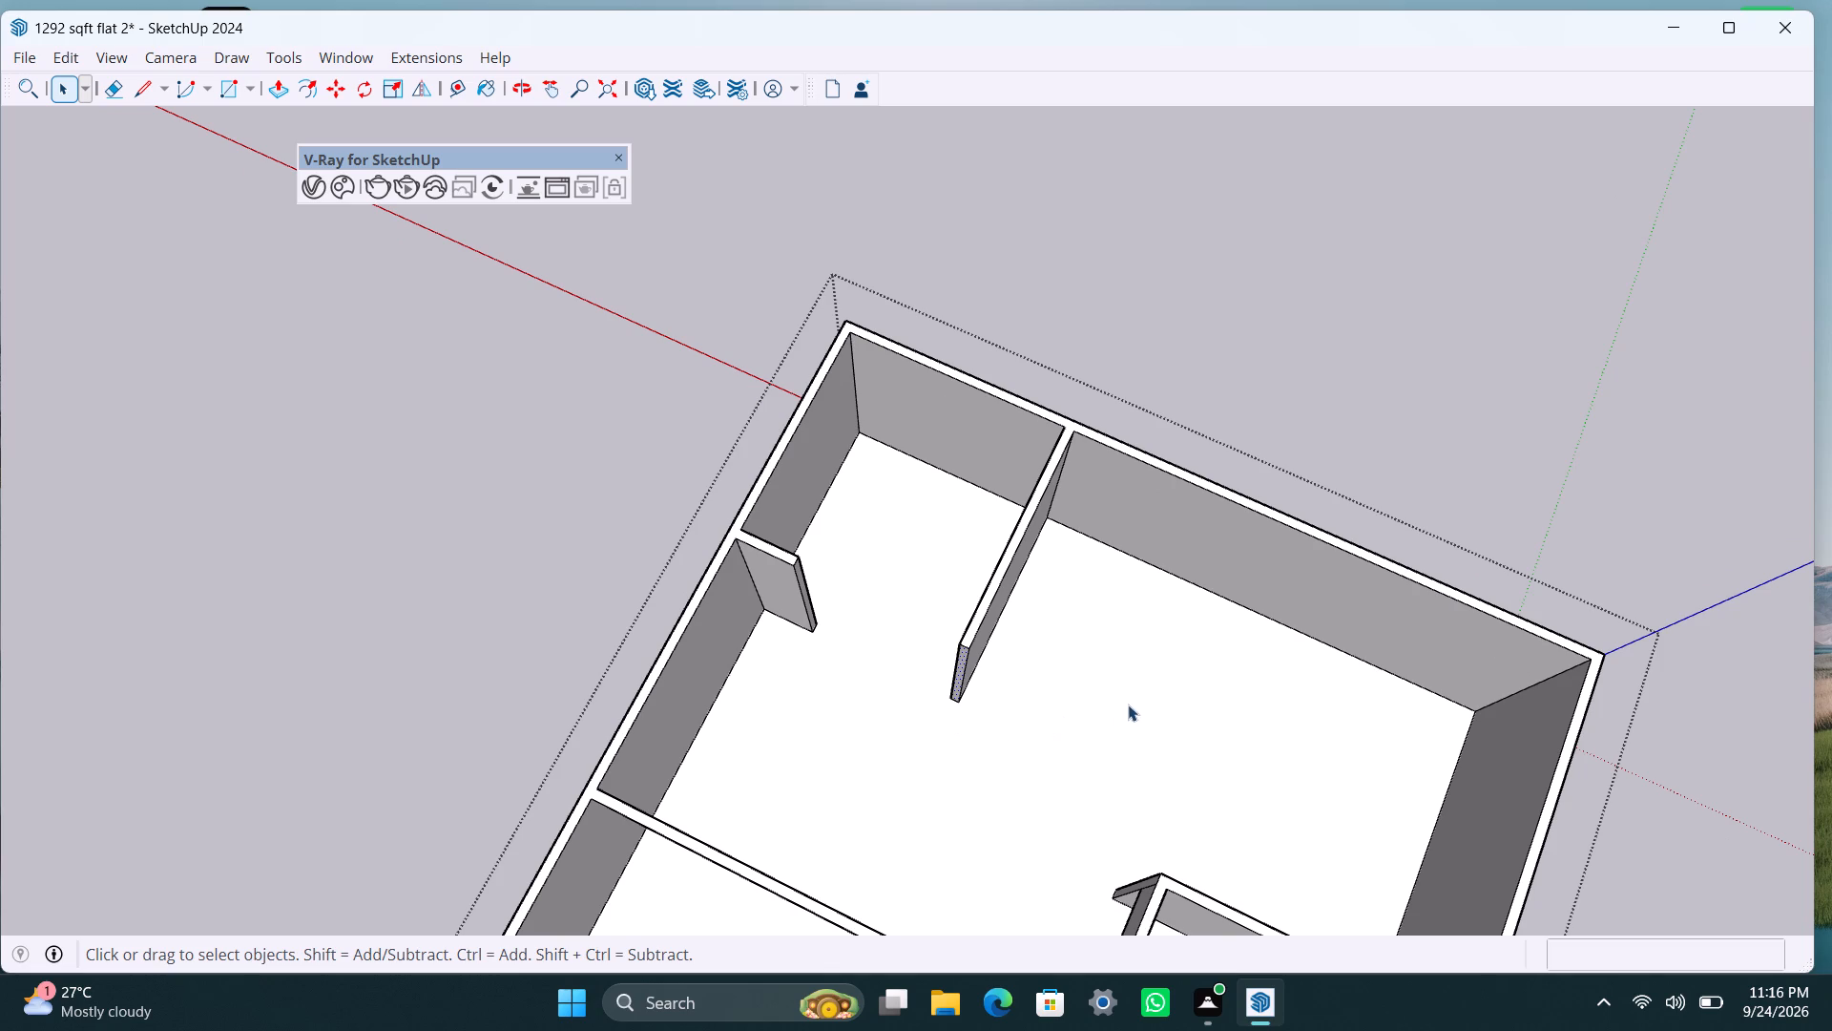
click(1056, 507)
click(1054, 507)
key(m)
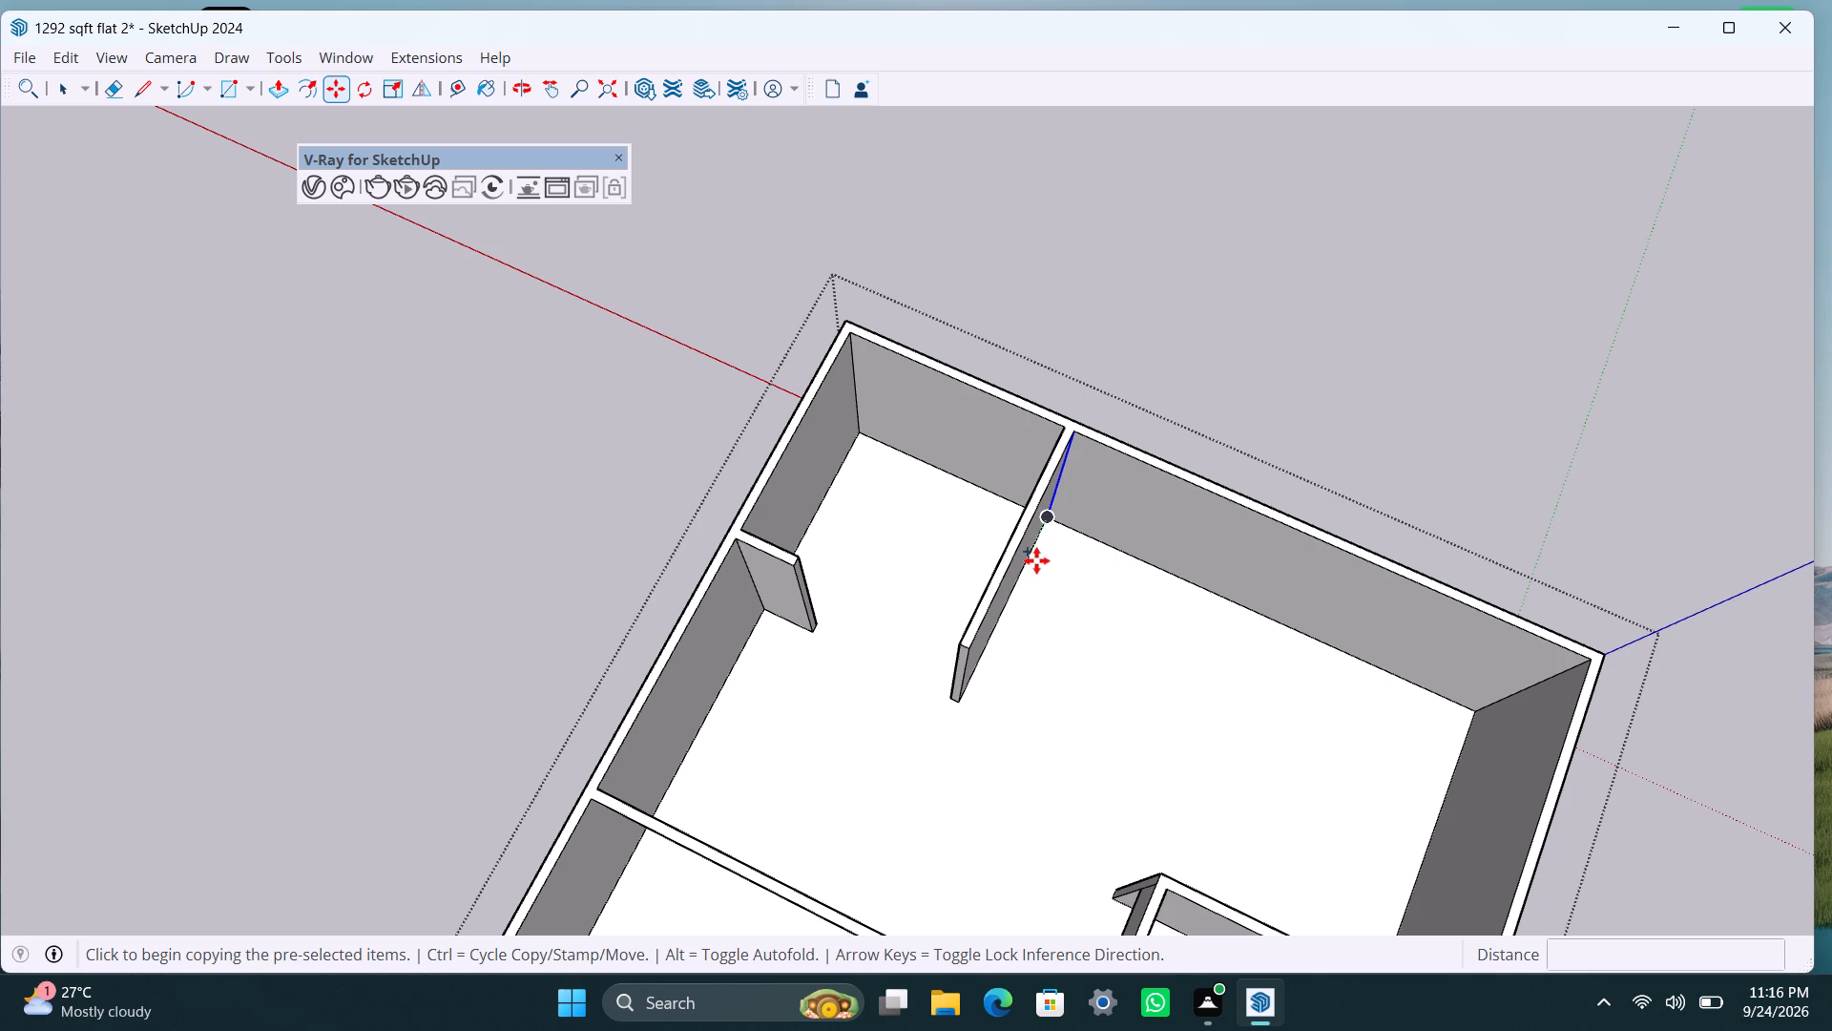
click(1047, 517)
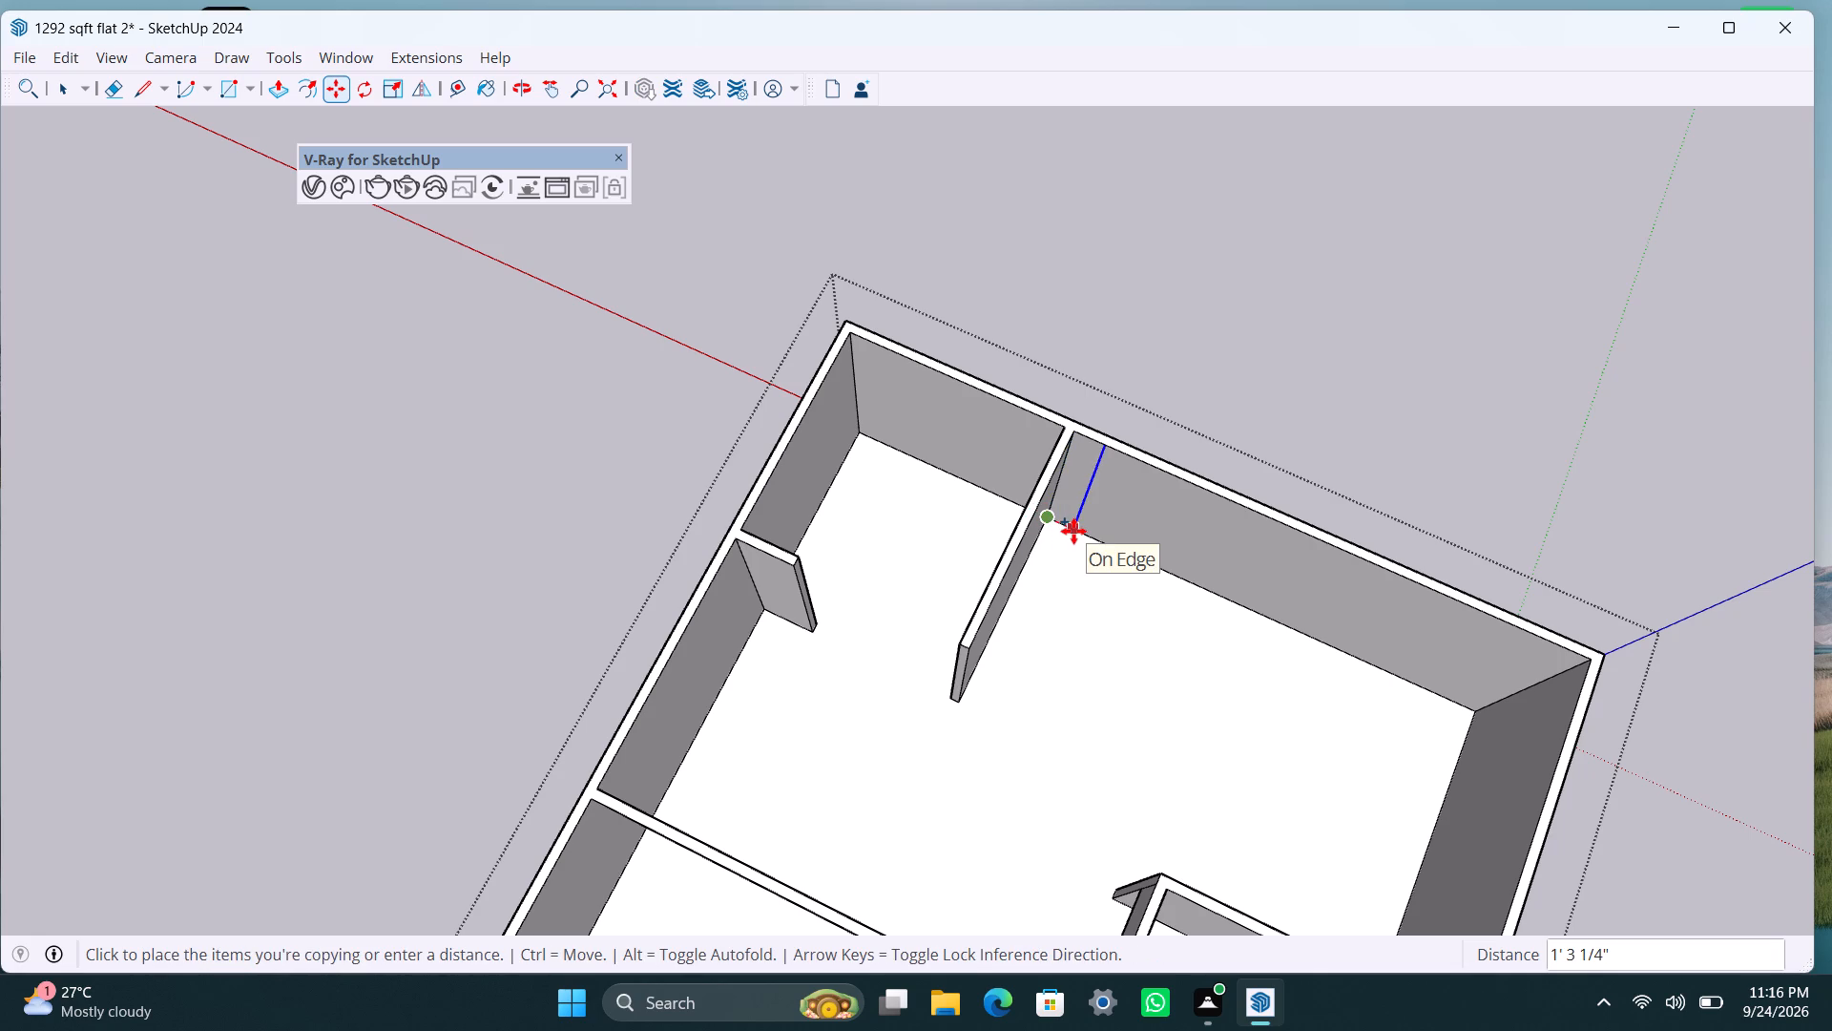
text(5')
key(Return)
Copy the new vertical edge a further 4.5" along the outer wall to mark a second partition's thickness.
ctrl+click(1164, 562)
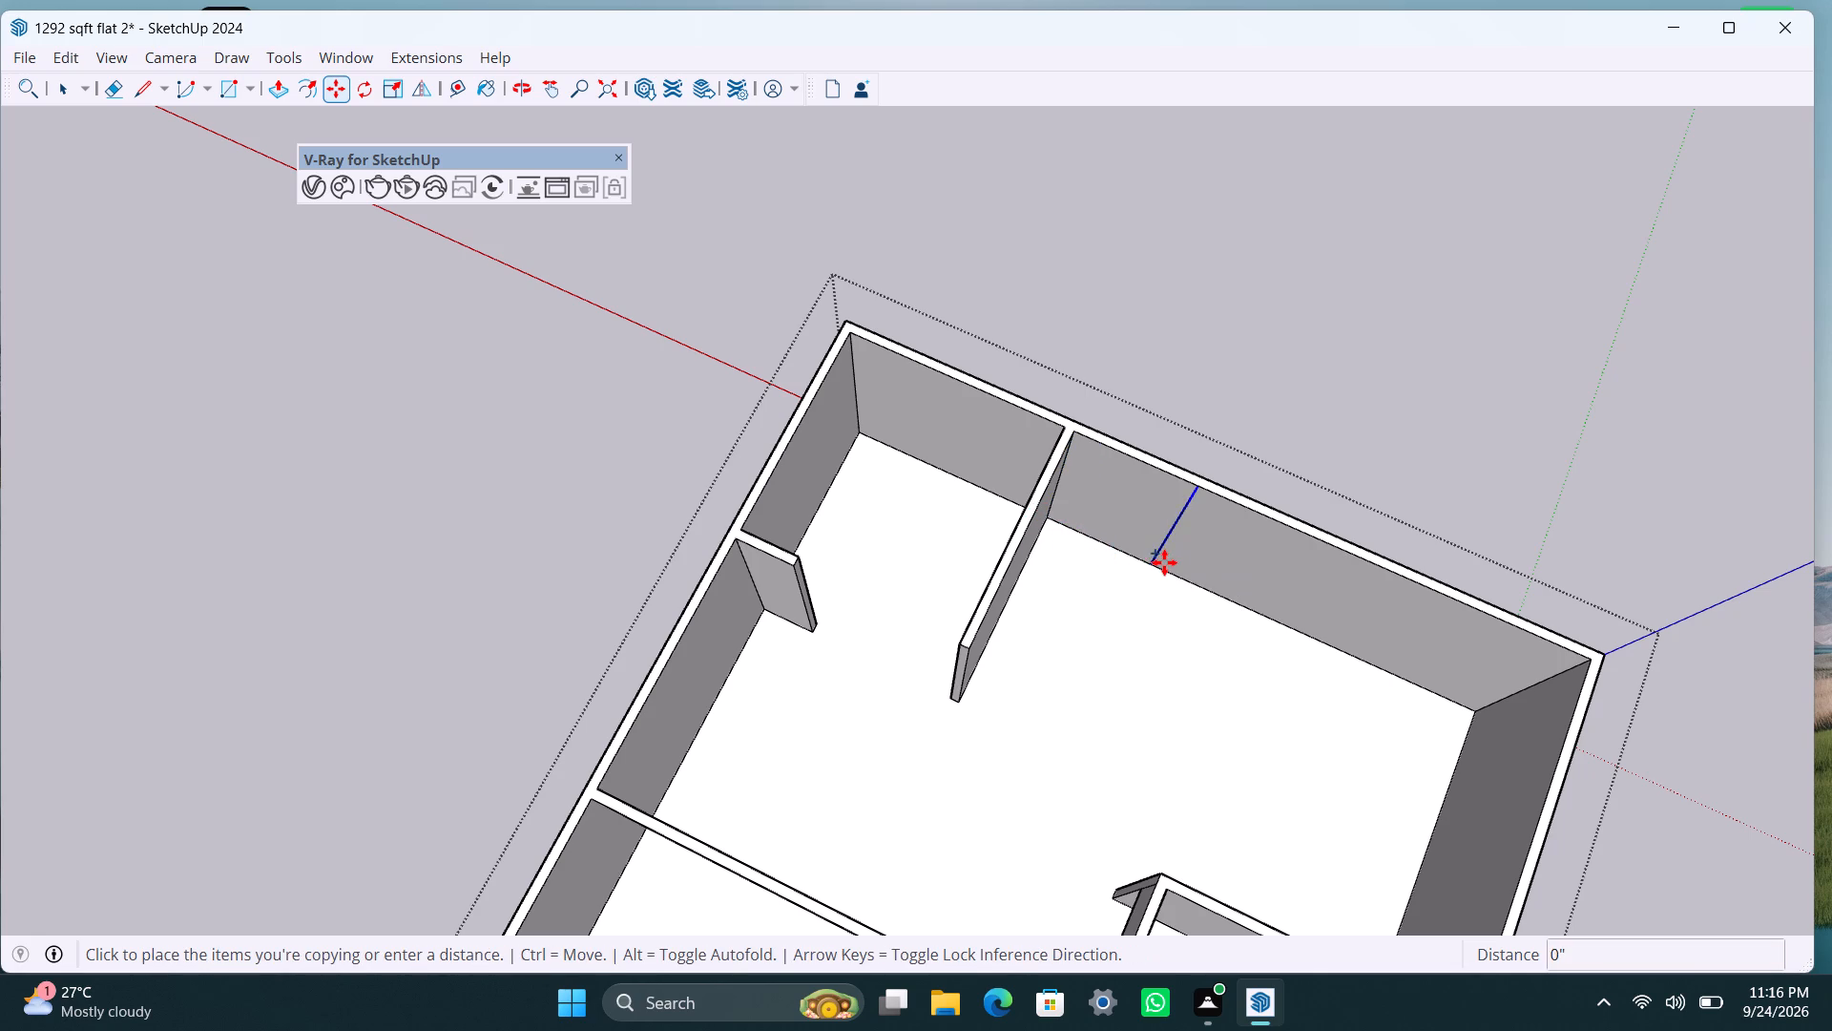
text(4.)
text(5")
key(Return)
key(space)
Push/Pull the second 4.5" strip into the room until it is level with the end of the neighbouring partition.
scroll(1171, 558, up, 4)
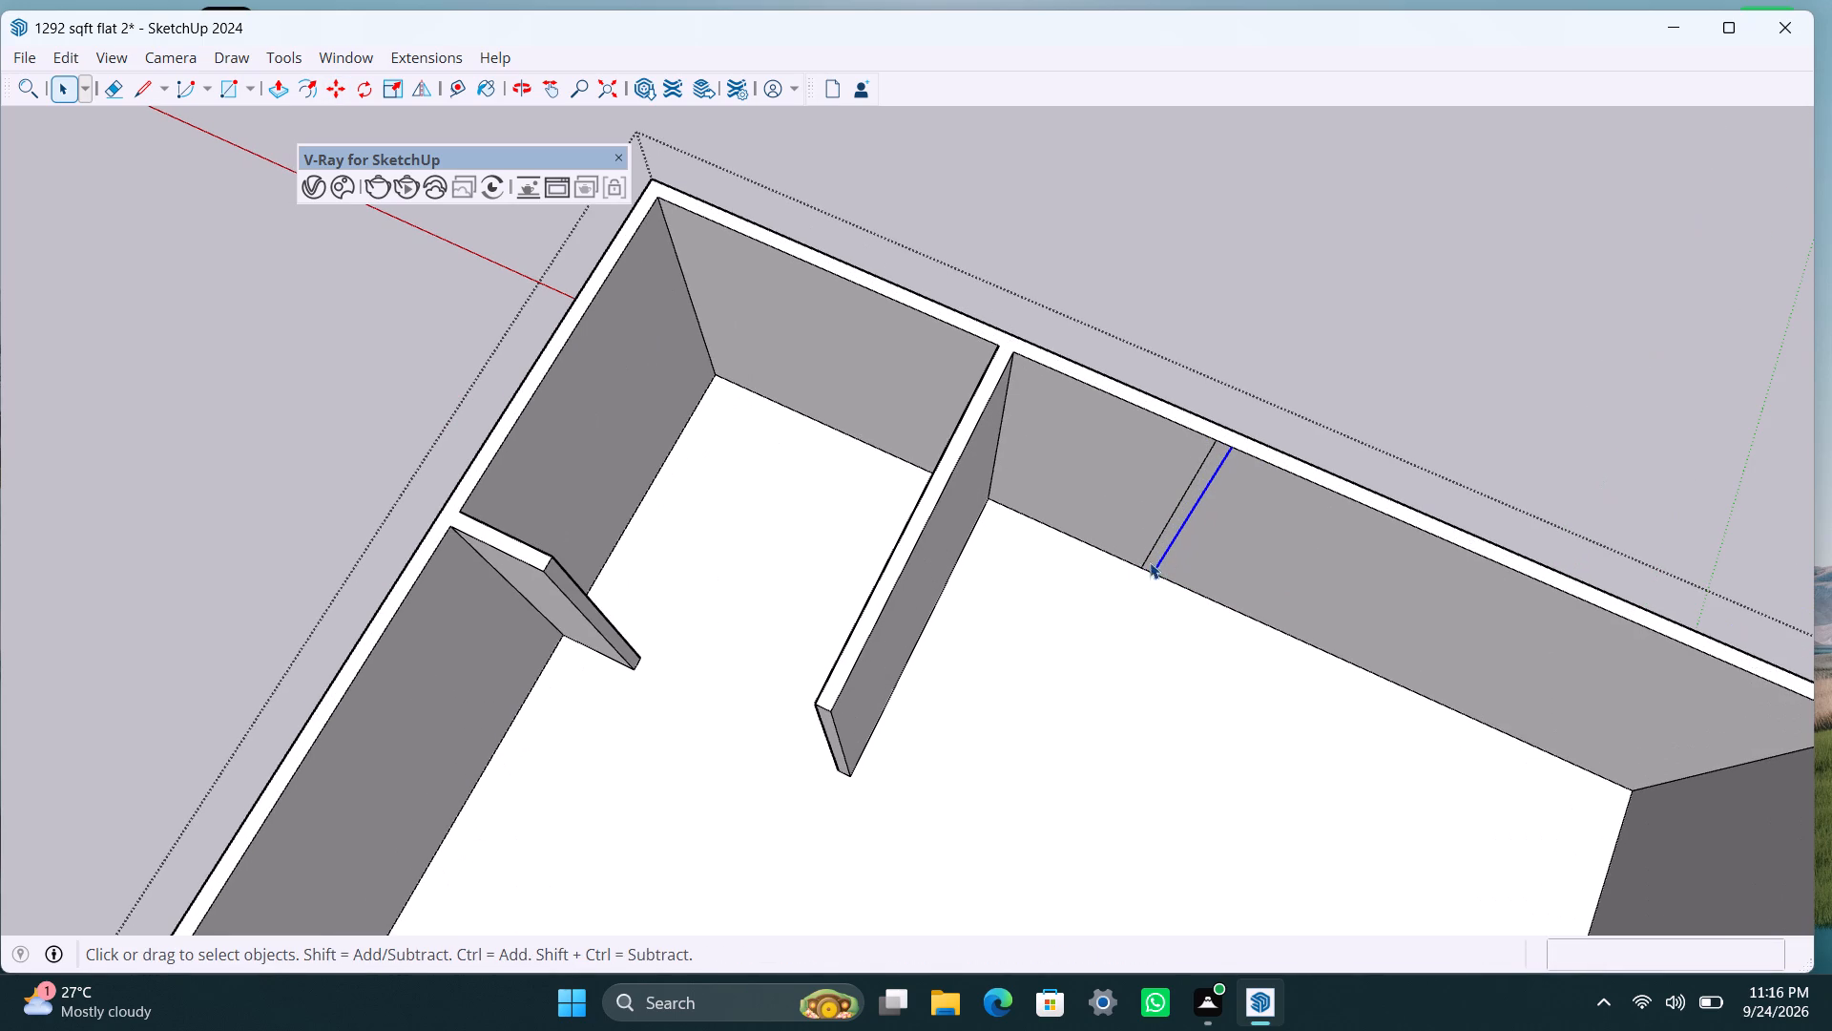
click(1169, 533)
key(p)
drag(1170, 533, 1171, 587)
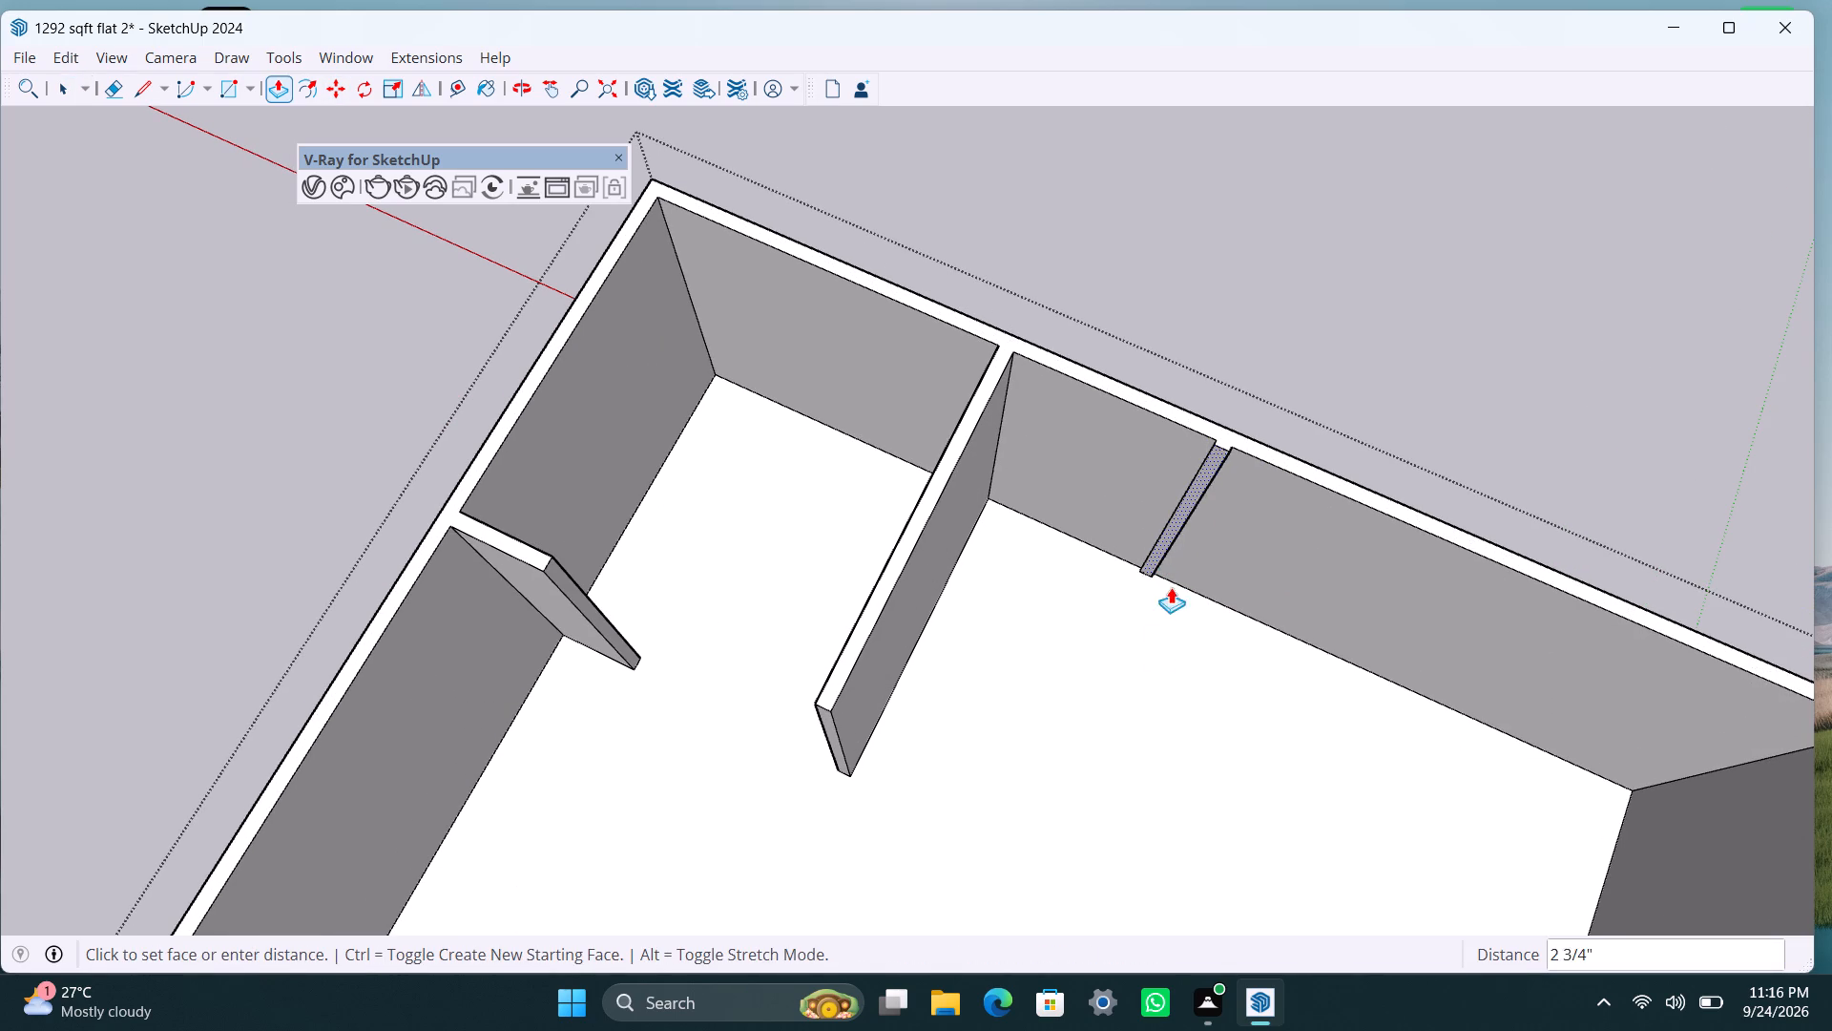
drag(1171, 587, 890, 796)
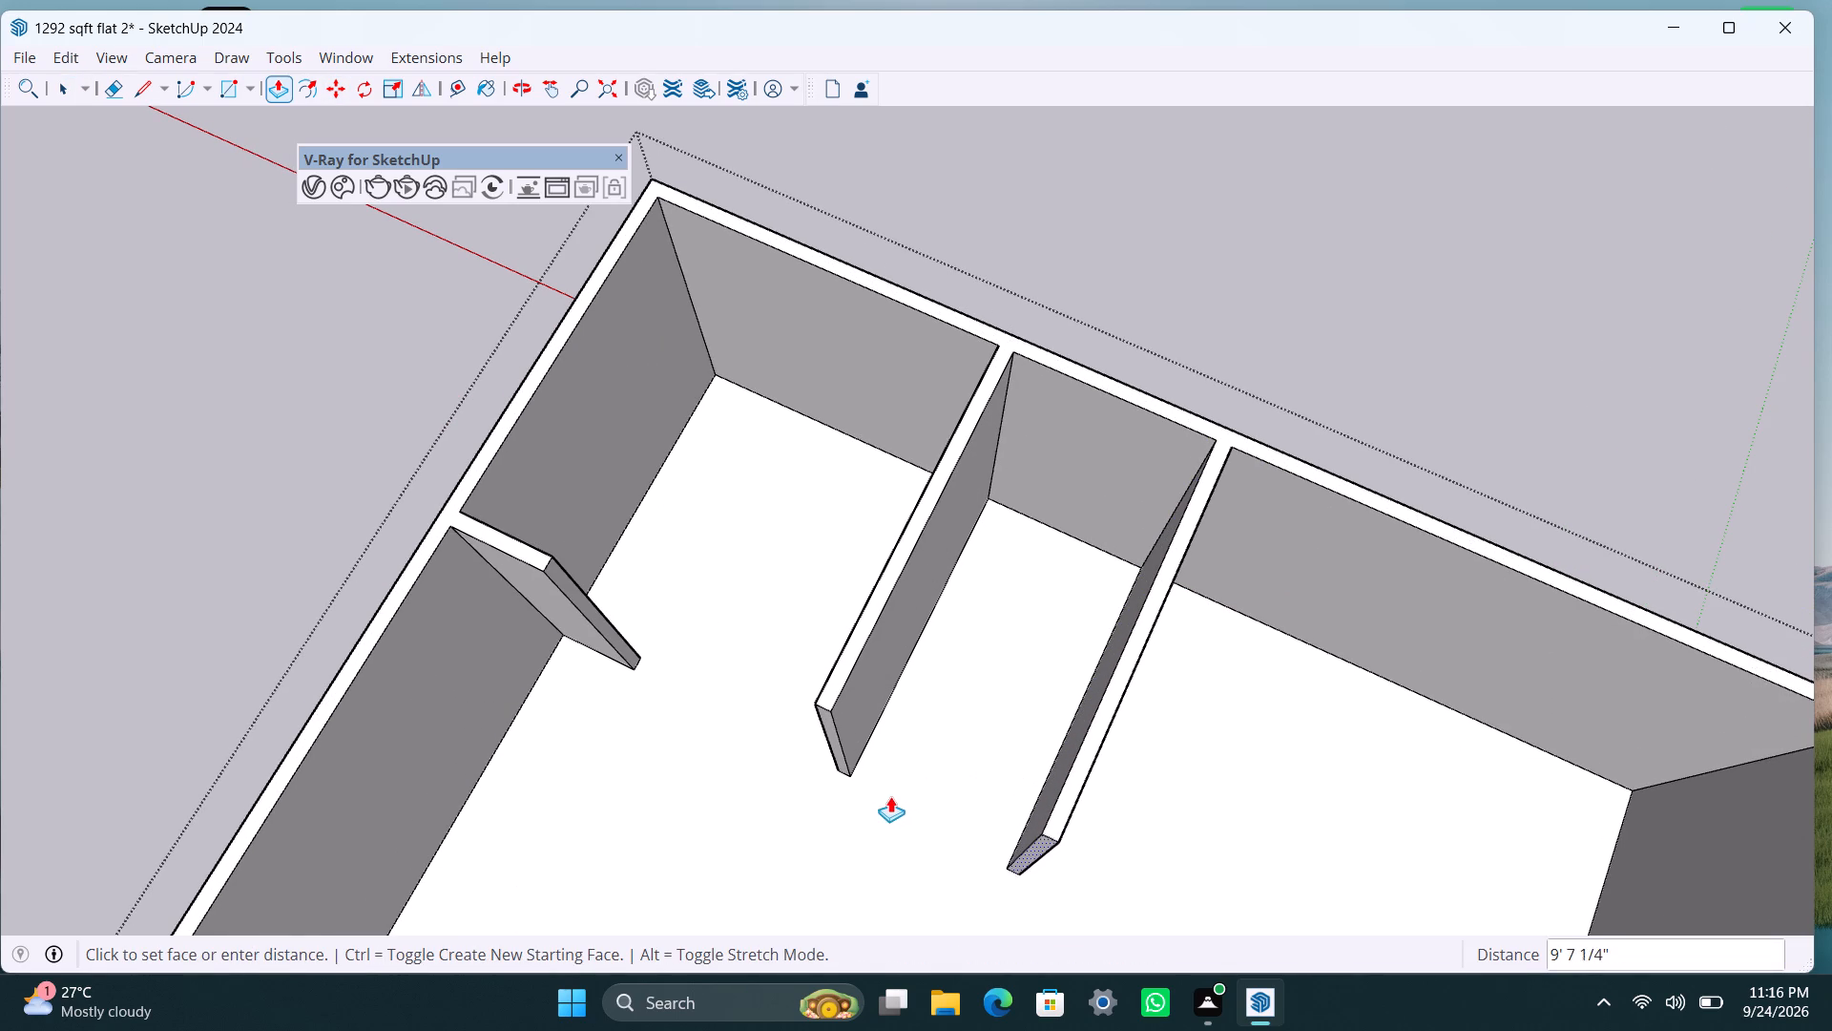
drag(890, 796, 838, 747)
key(space)
Copy the end vertical edge on the second partition's inner face 4.5" back toward the outer wall.
scroll(914, 838, down, 2)
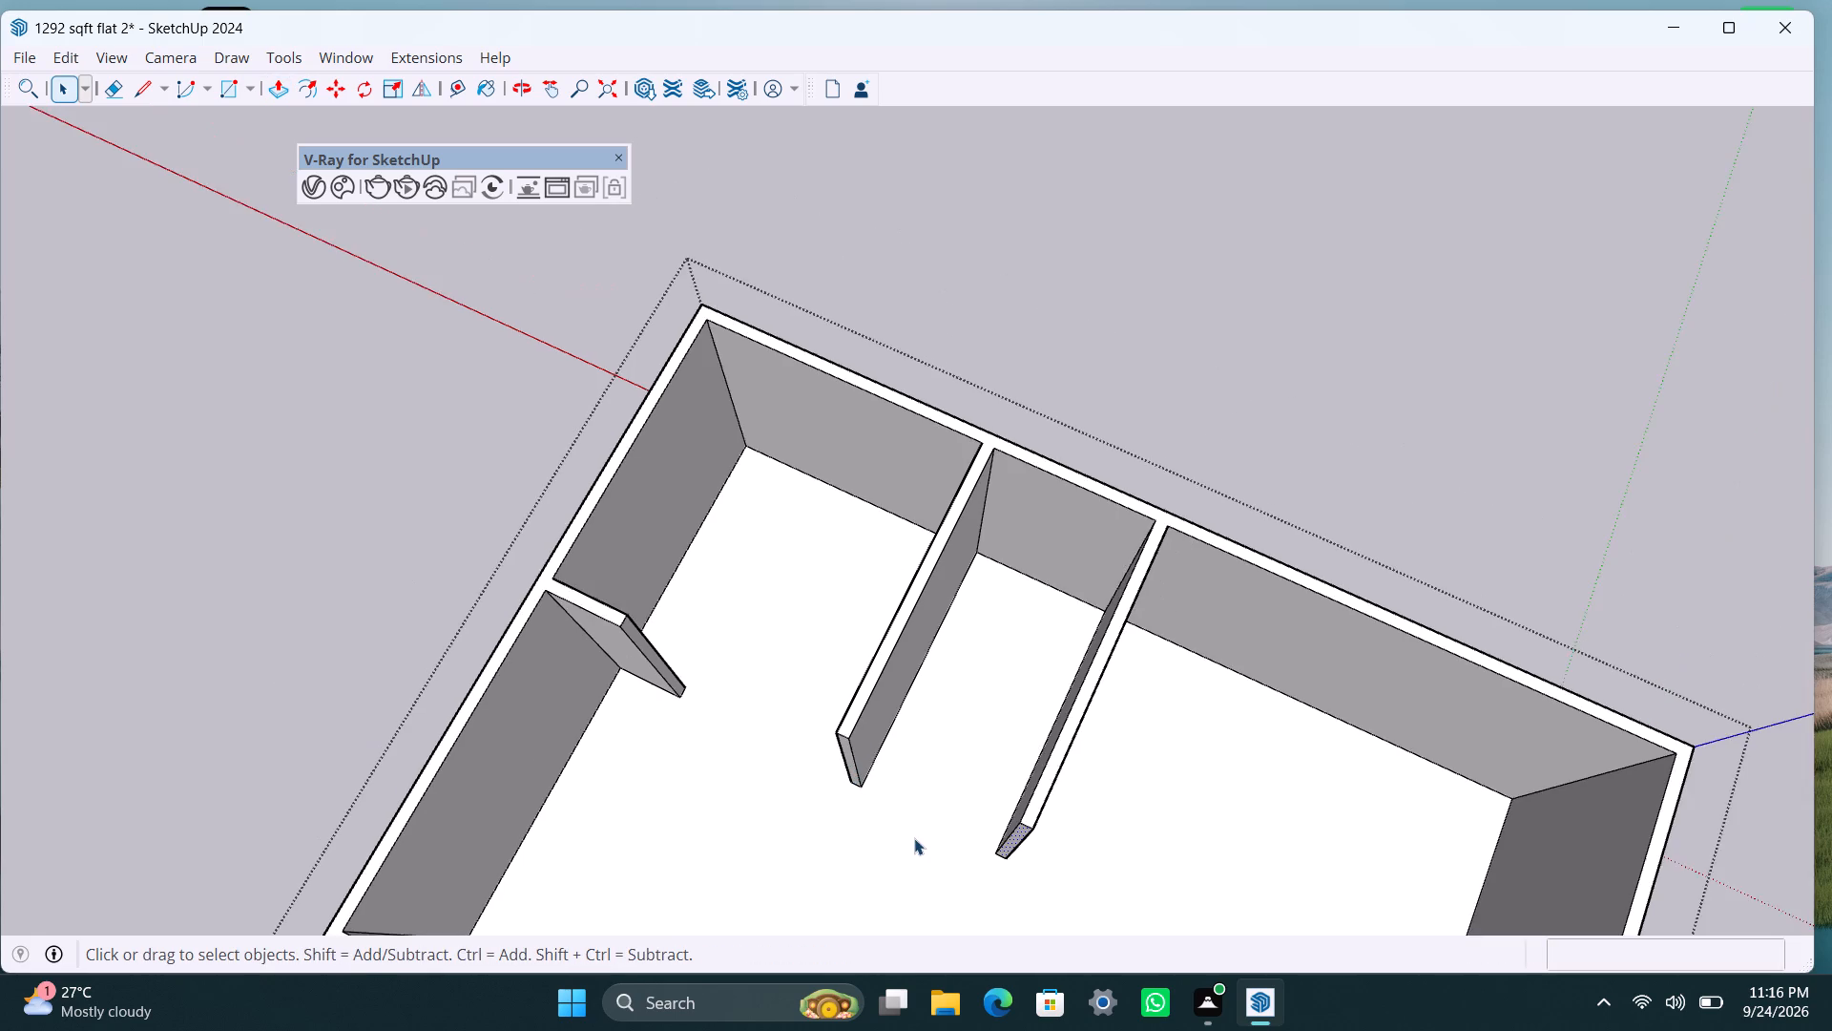
middle_drag(921, 838, 1758, 719)
scroll(1217, 541, up, 2)
shift+middle_drag(1138, 506, 1082, 721)
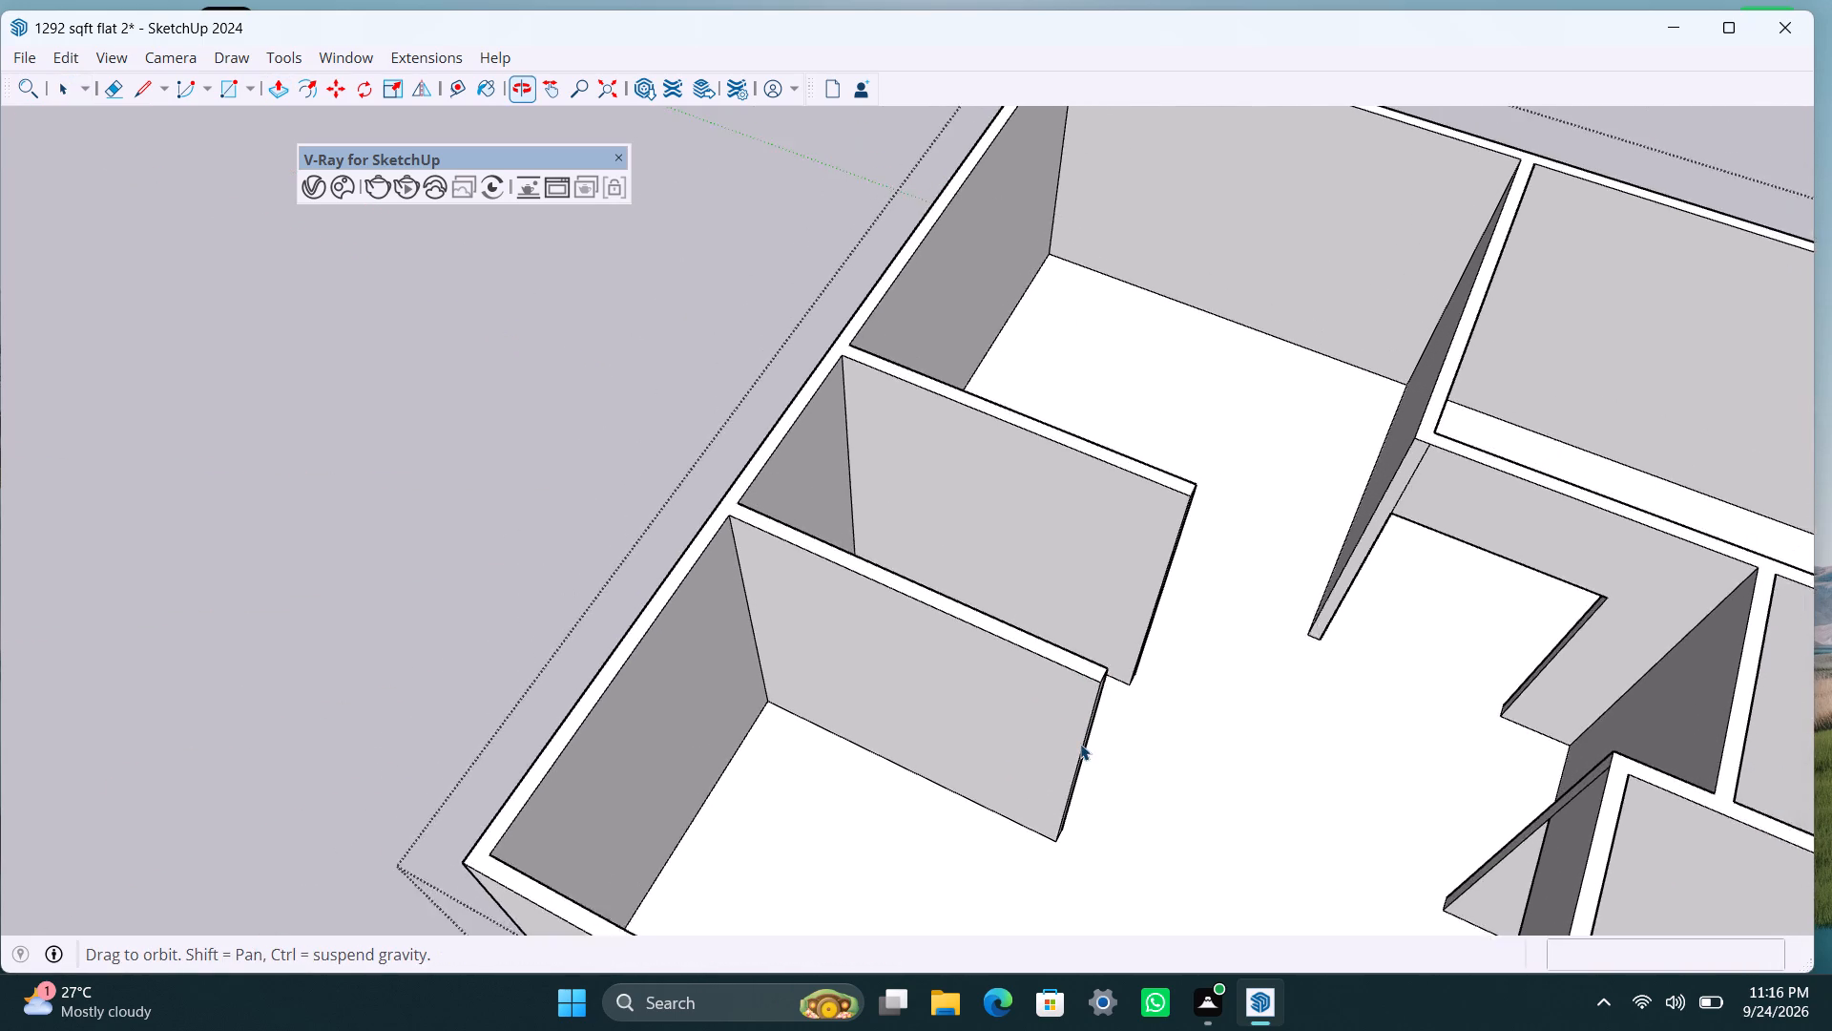
scroll(1092, 763, up, 2)
middle_drag(1099, 768, 1236, 806)
scroll(1148, 600, up, 2)
shift+middle_drag(1129, 596, 1088, 679)
scroll(1107, 690, up, 3)
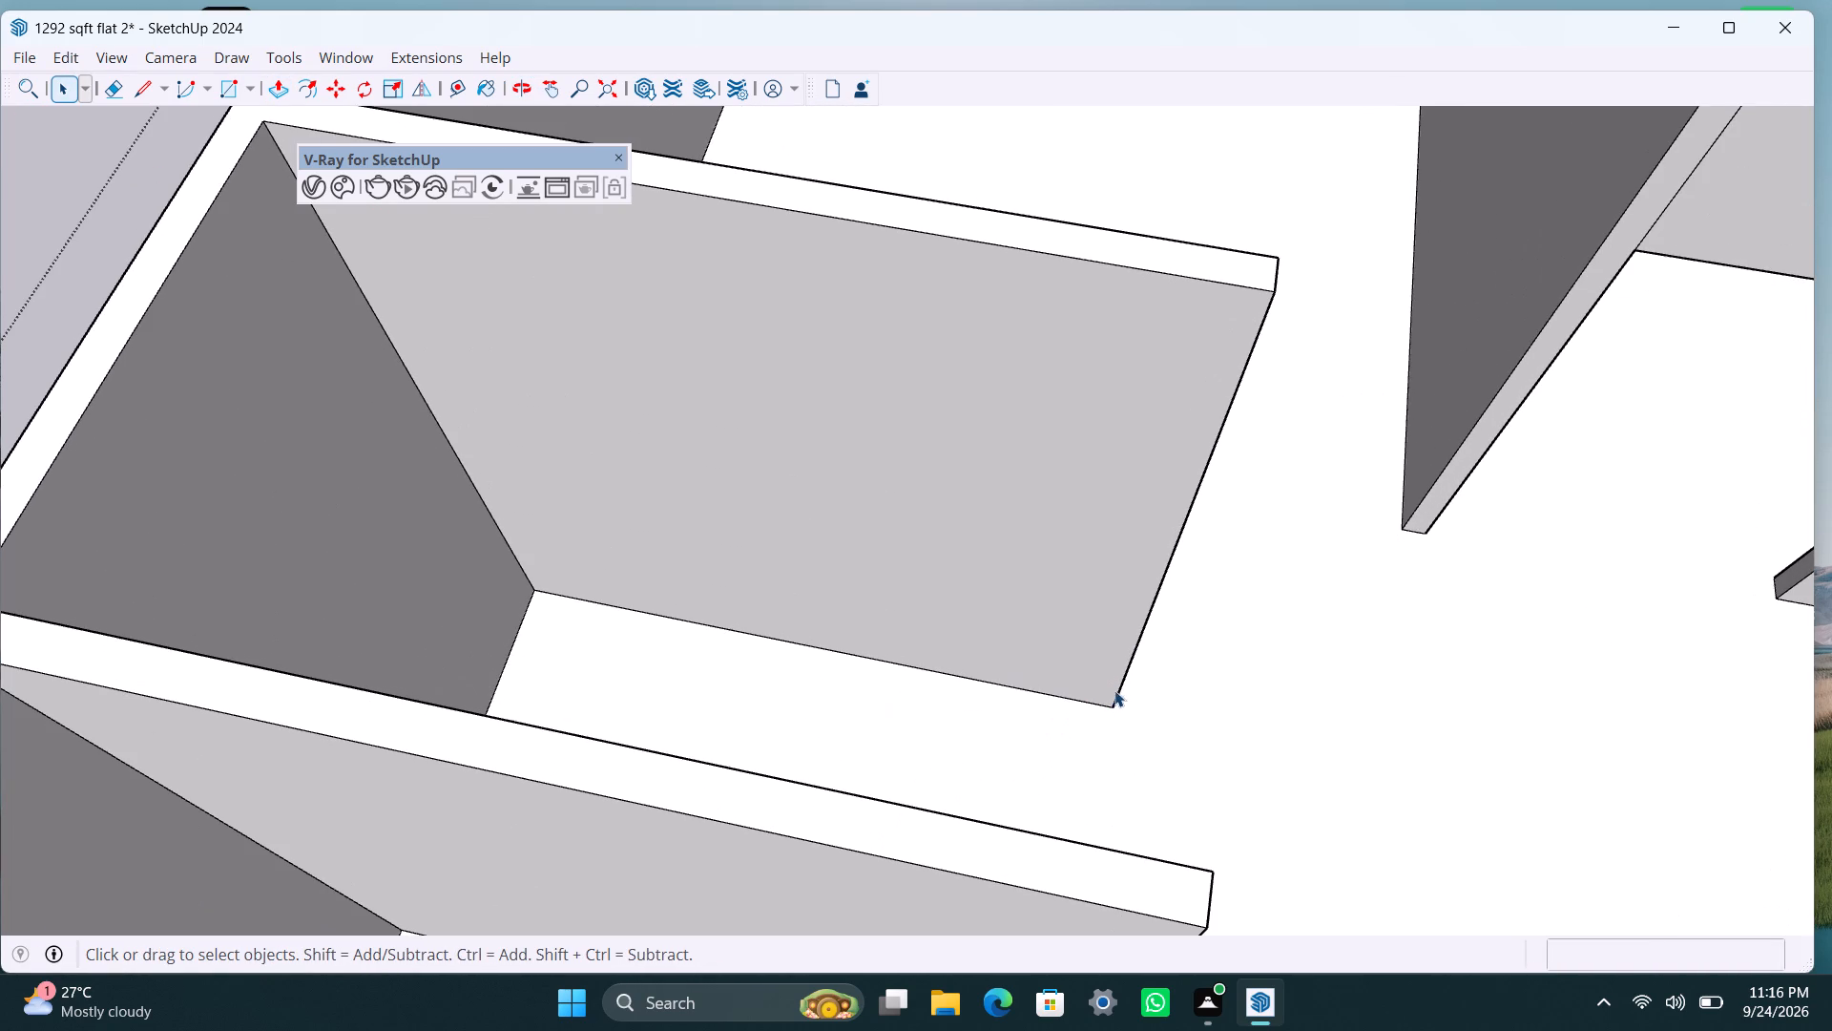
click(1121, 679)
key(m)
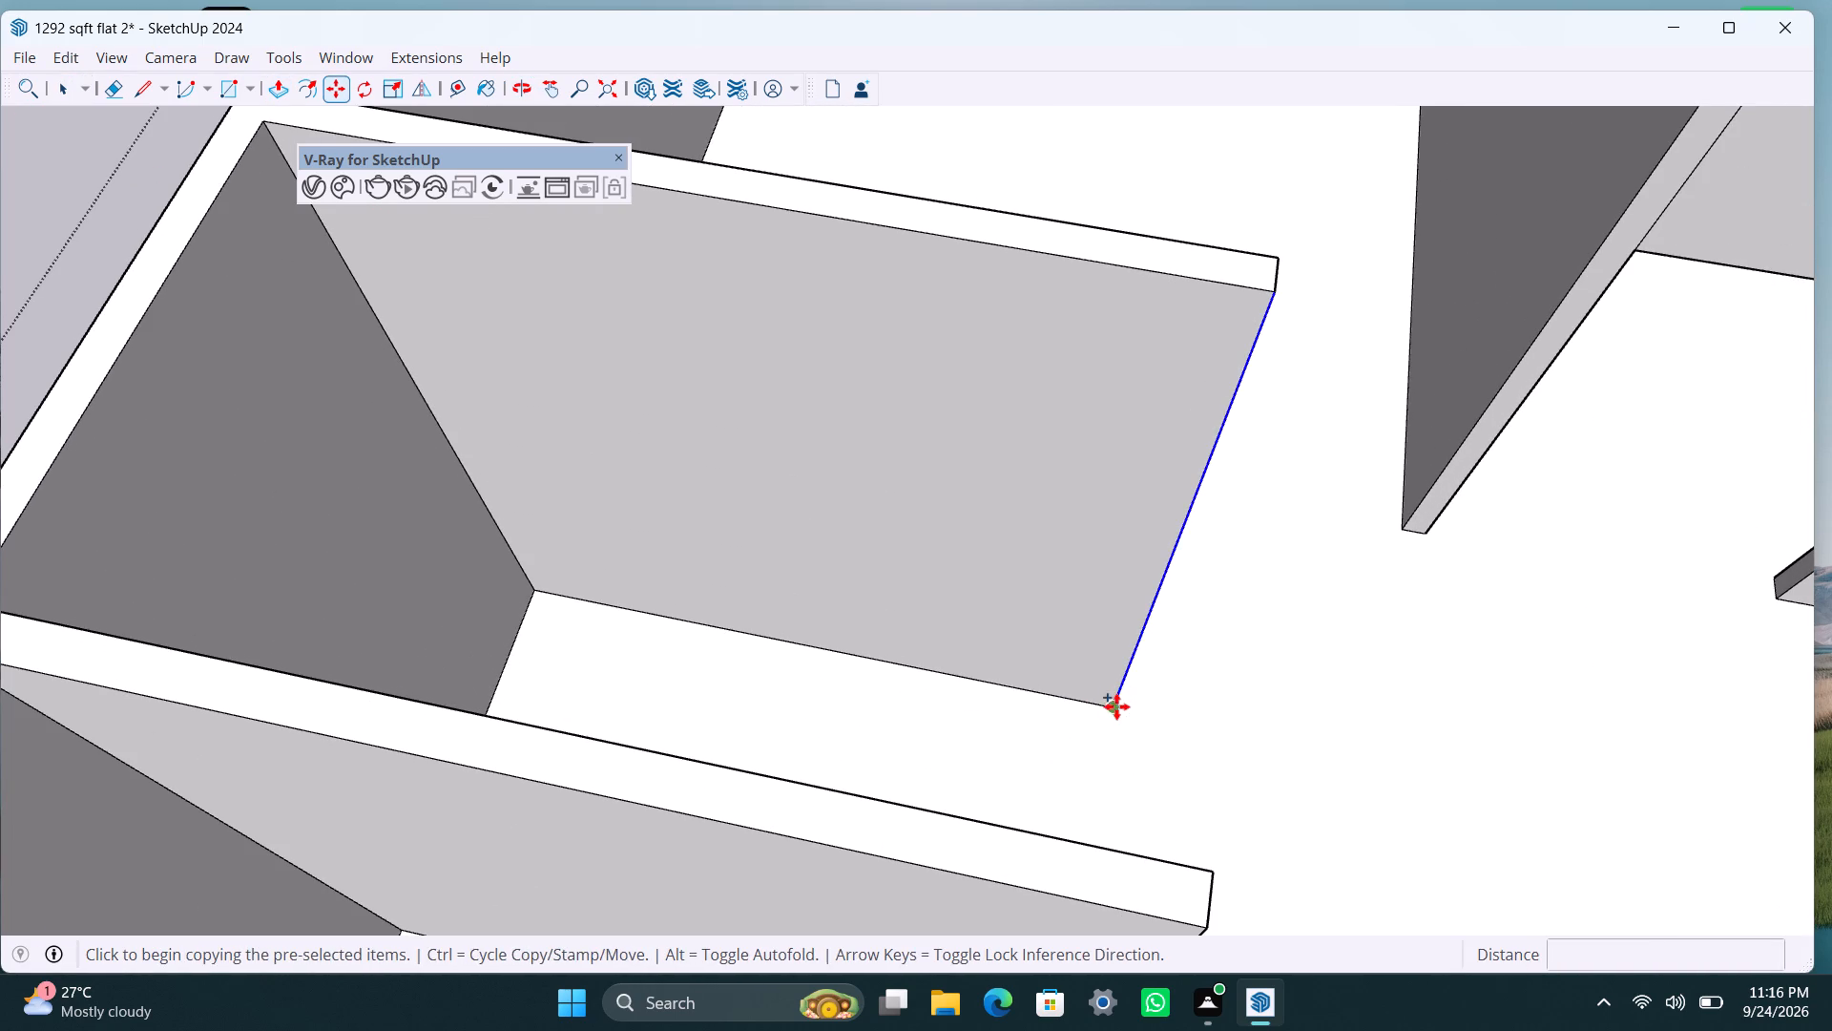
click(1116, 706)
key(4)
text(.5)
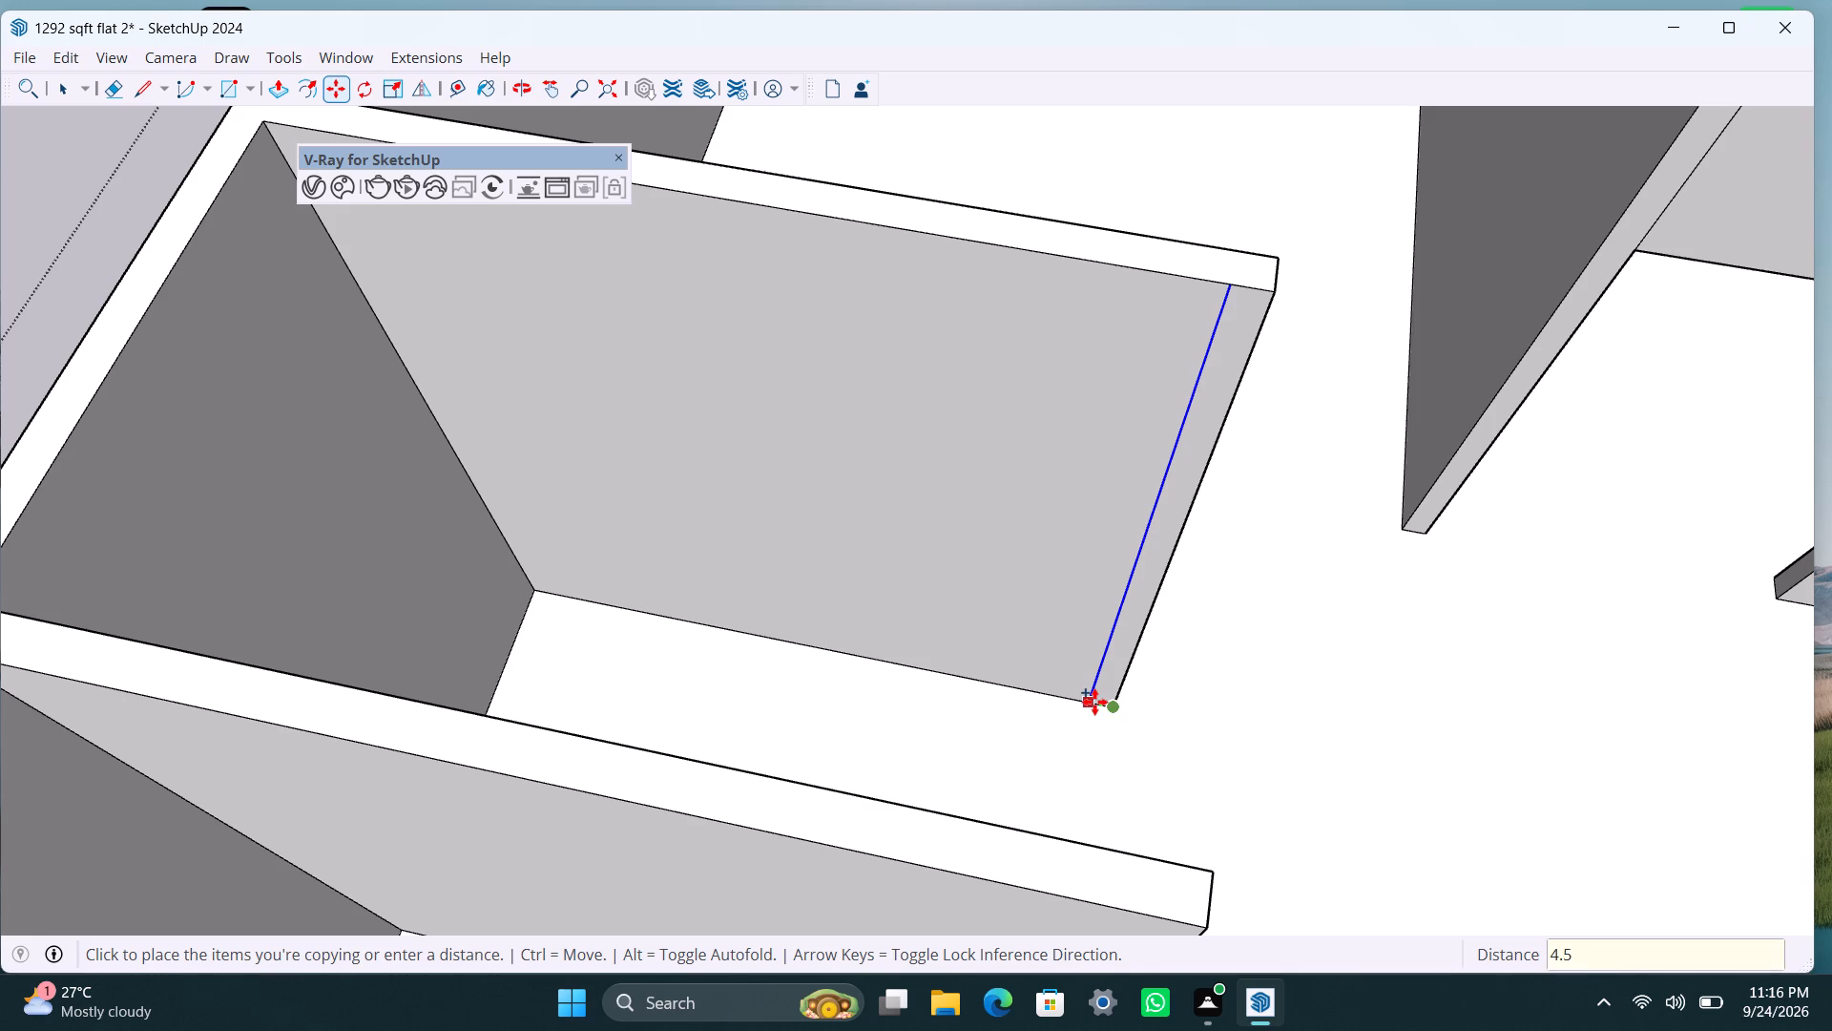
key(shift+quotedbl)
key(Return)
key(space)
Push/Pull the 4.5" end strip across the 5' gap to the first partition, closing off the small room.
click(1124, 646)
key(p)
drag(1124, 646, 1178, 502)
key(space)
Place vertical guides on the 9' room's partition face, about 3'6" from the outer-wall corner and another 3' beyond that.
scroll(1154, 485, down, 12)
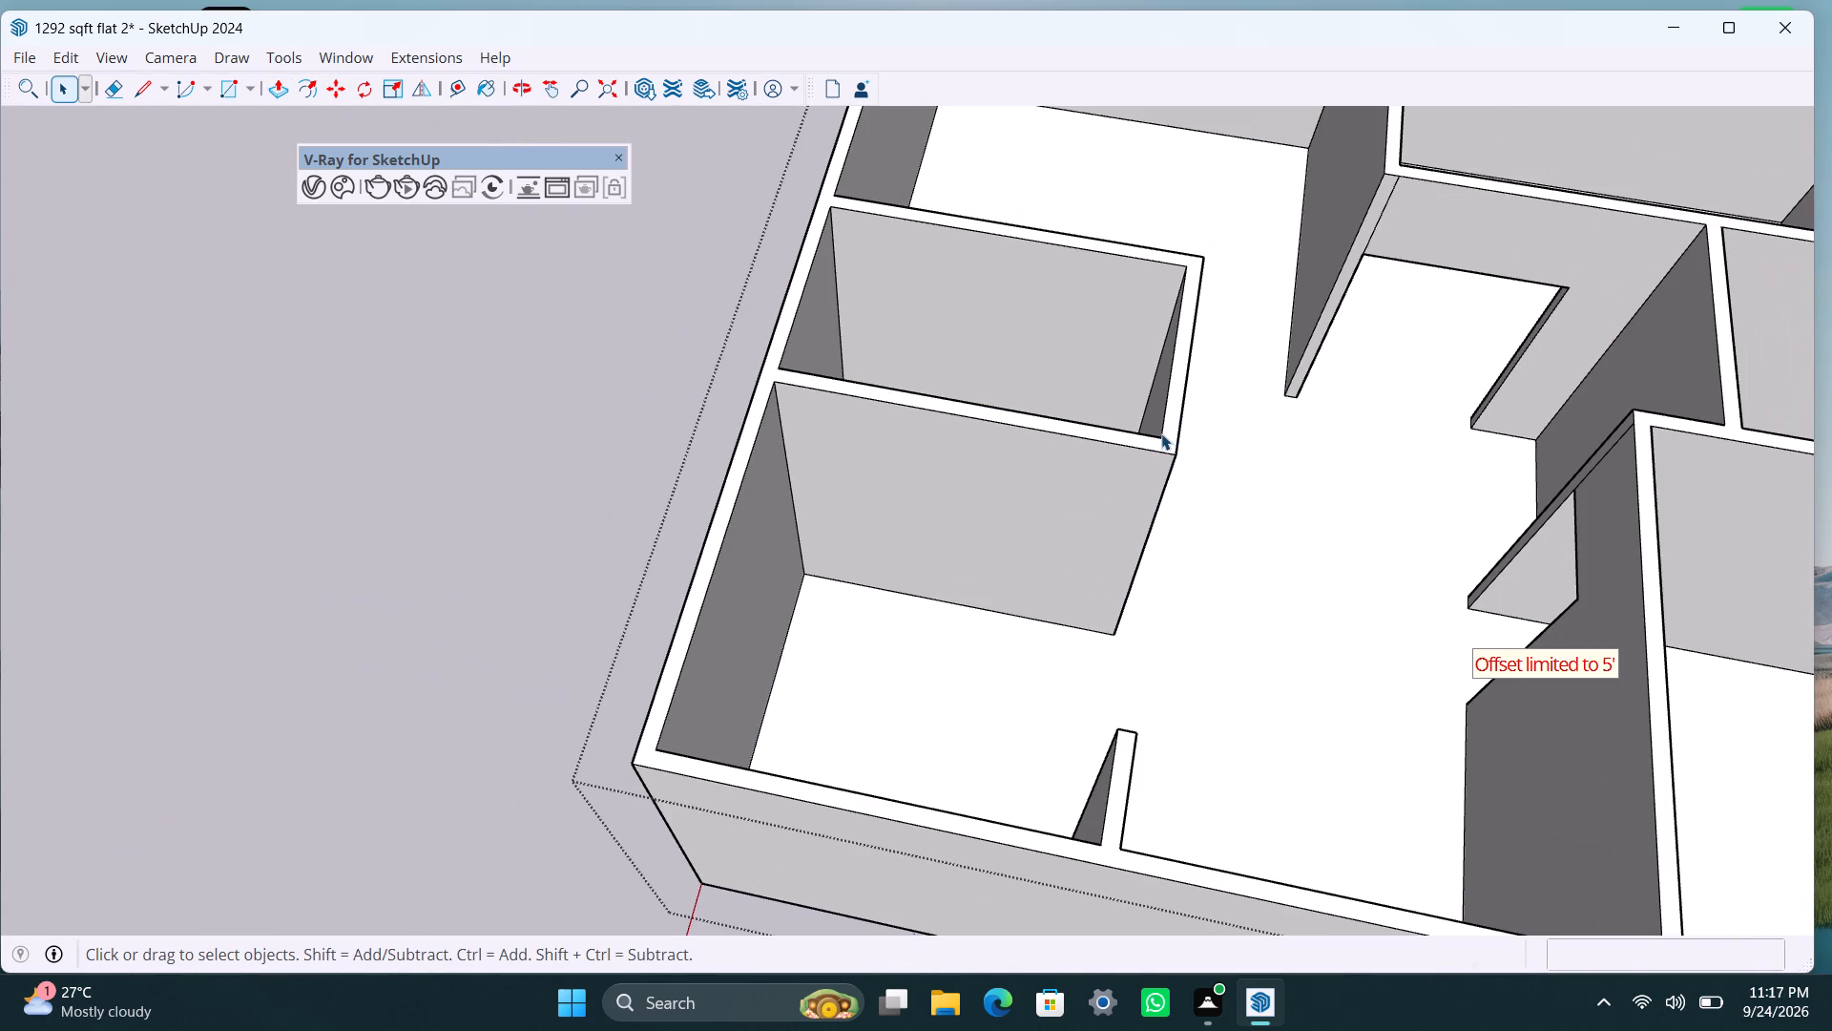
middle_drag(1179, 548, 435, 505)
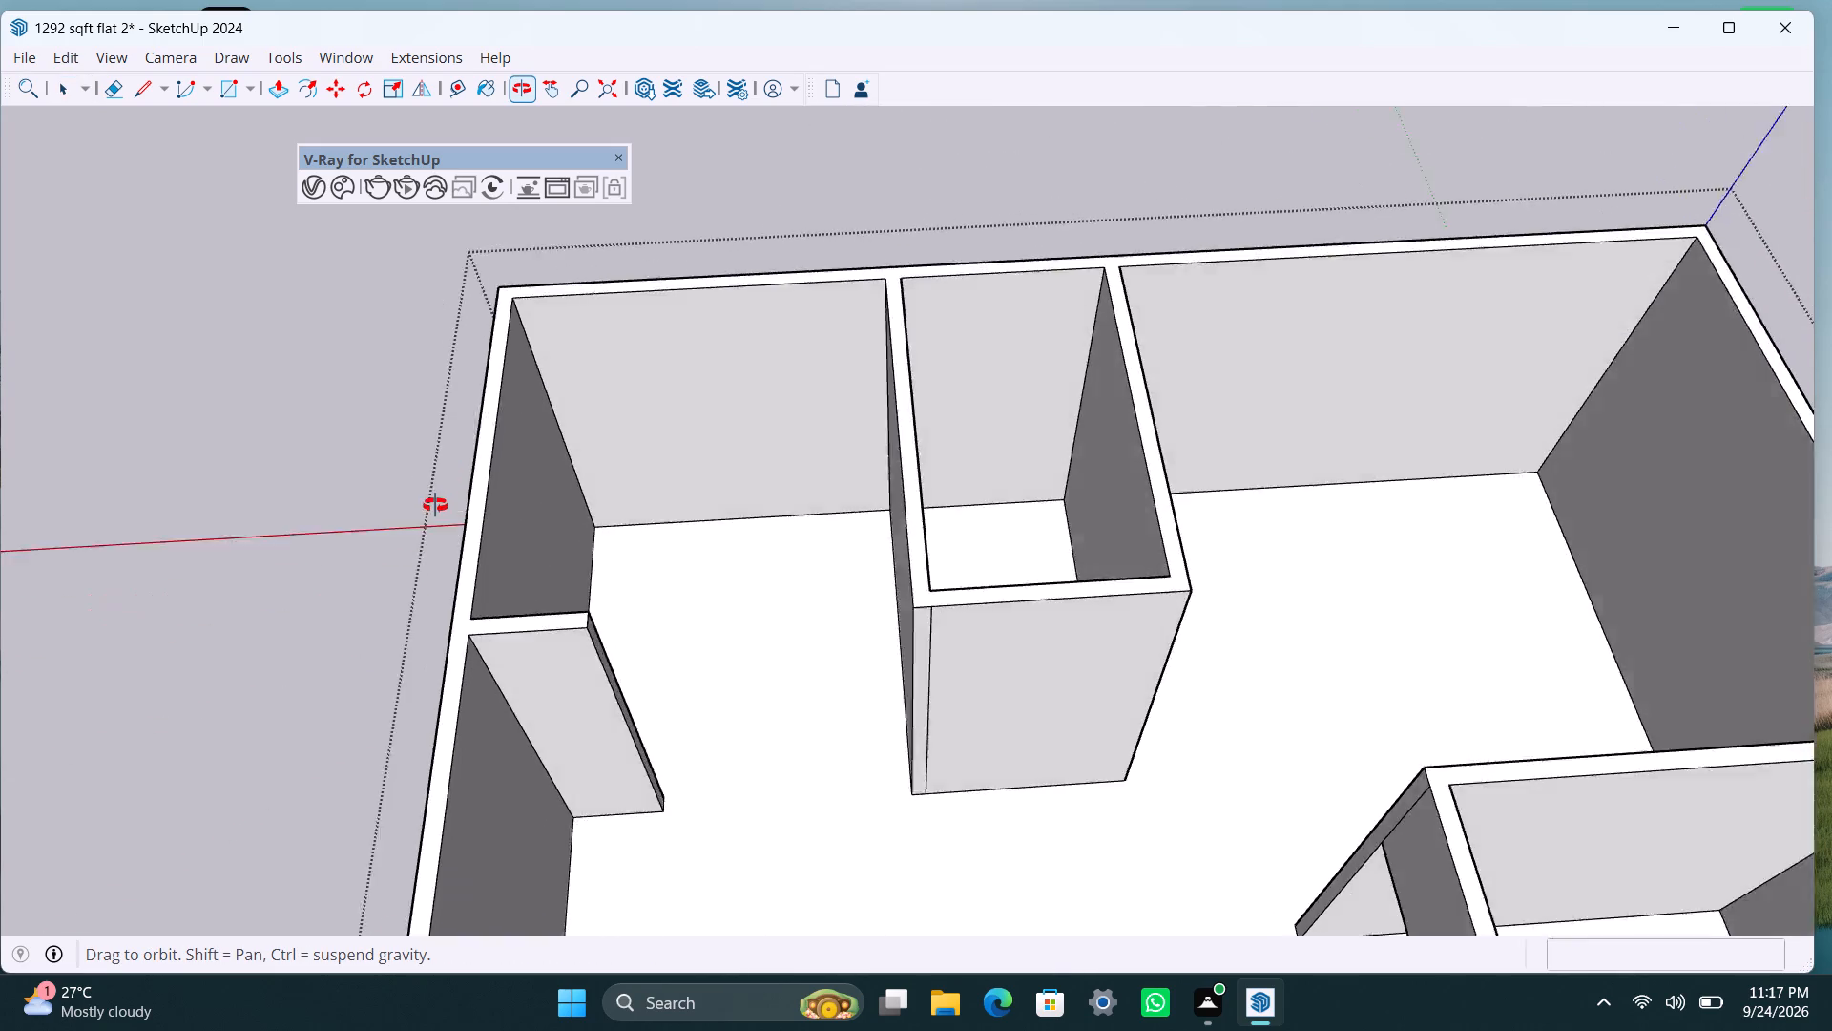
middle_drag(435, 505, 553, 544)
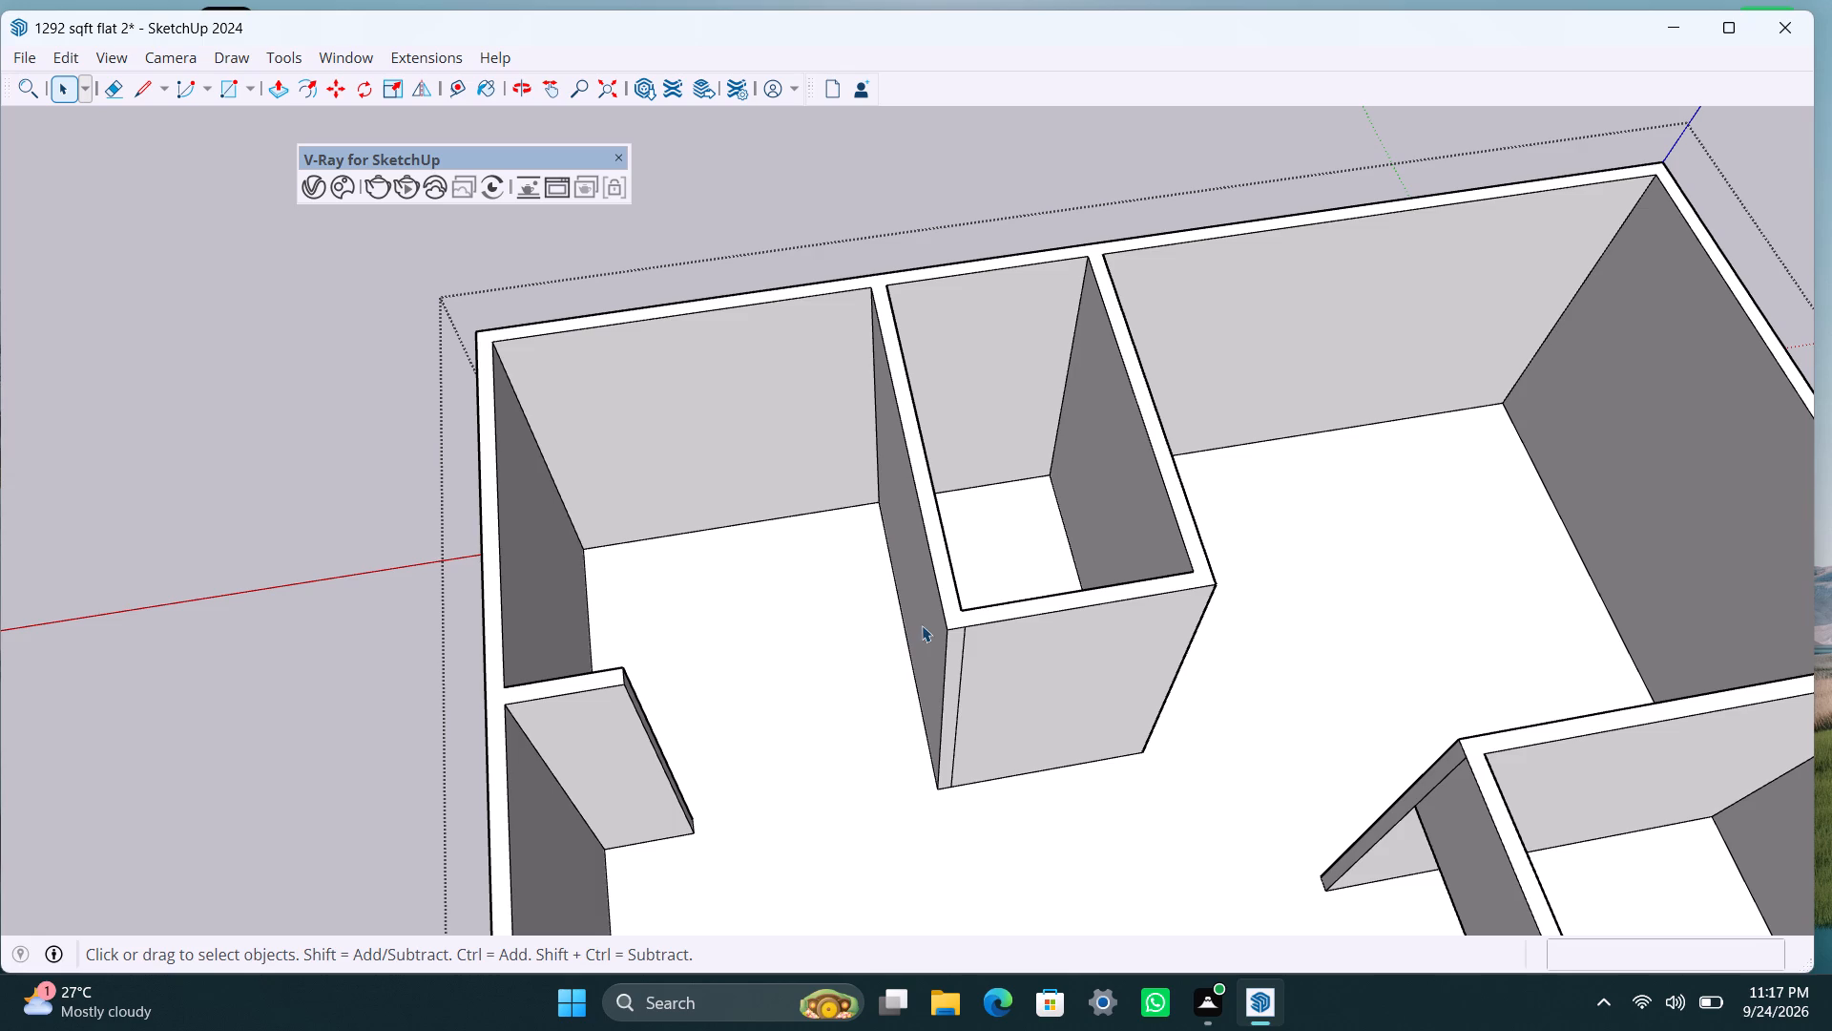
middle_drag(865, 663, 904, 671)
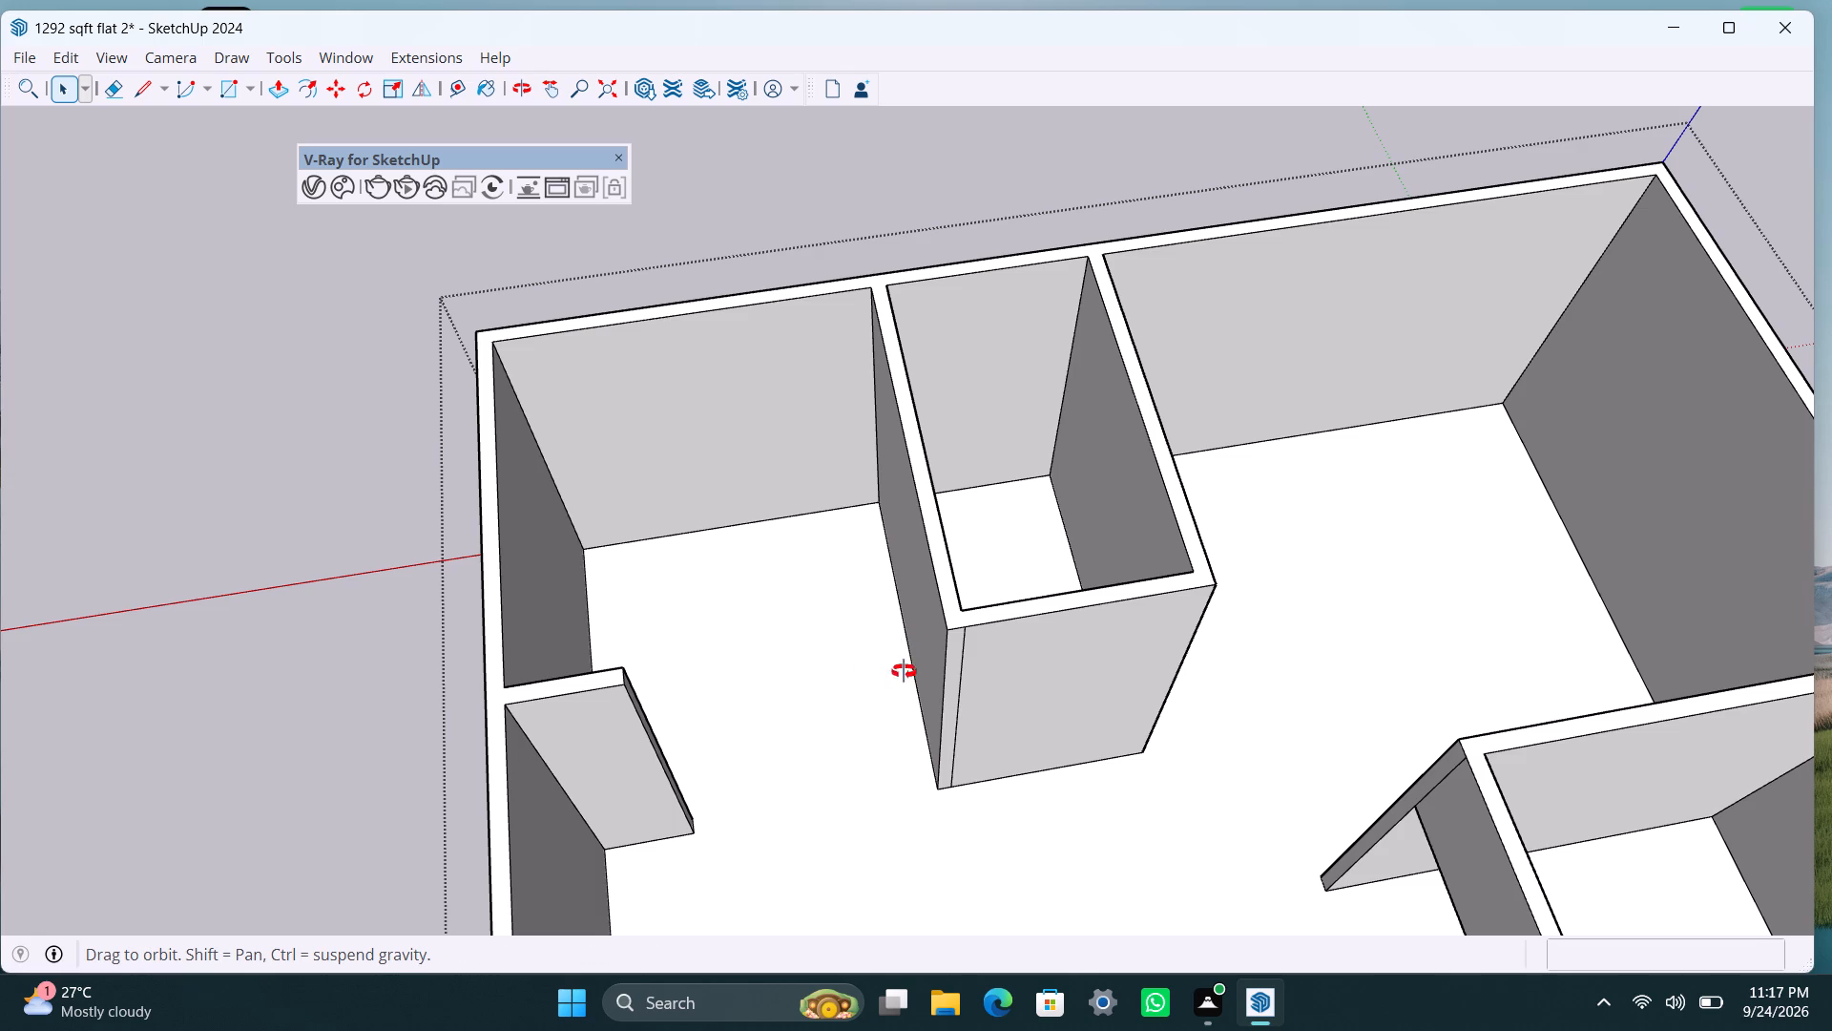
middle_drag(904, 671, 1599, 618)
scroll(1114, 521, up, 2)
shift+middle_drag(819, 542, 808, 637)
scroll(802, 642, up, 2)
key(t)
click(709, 571)
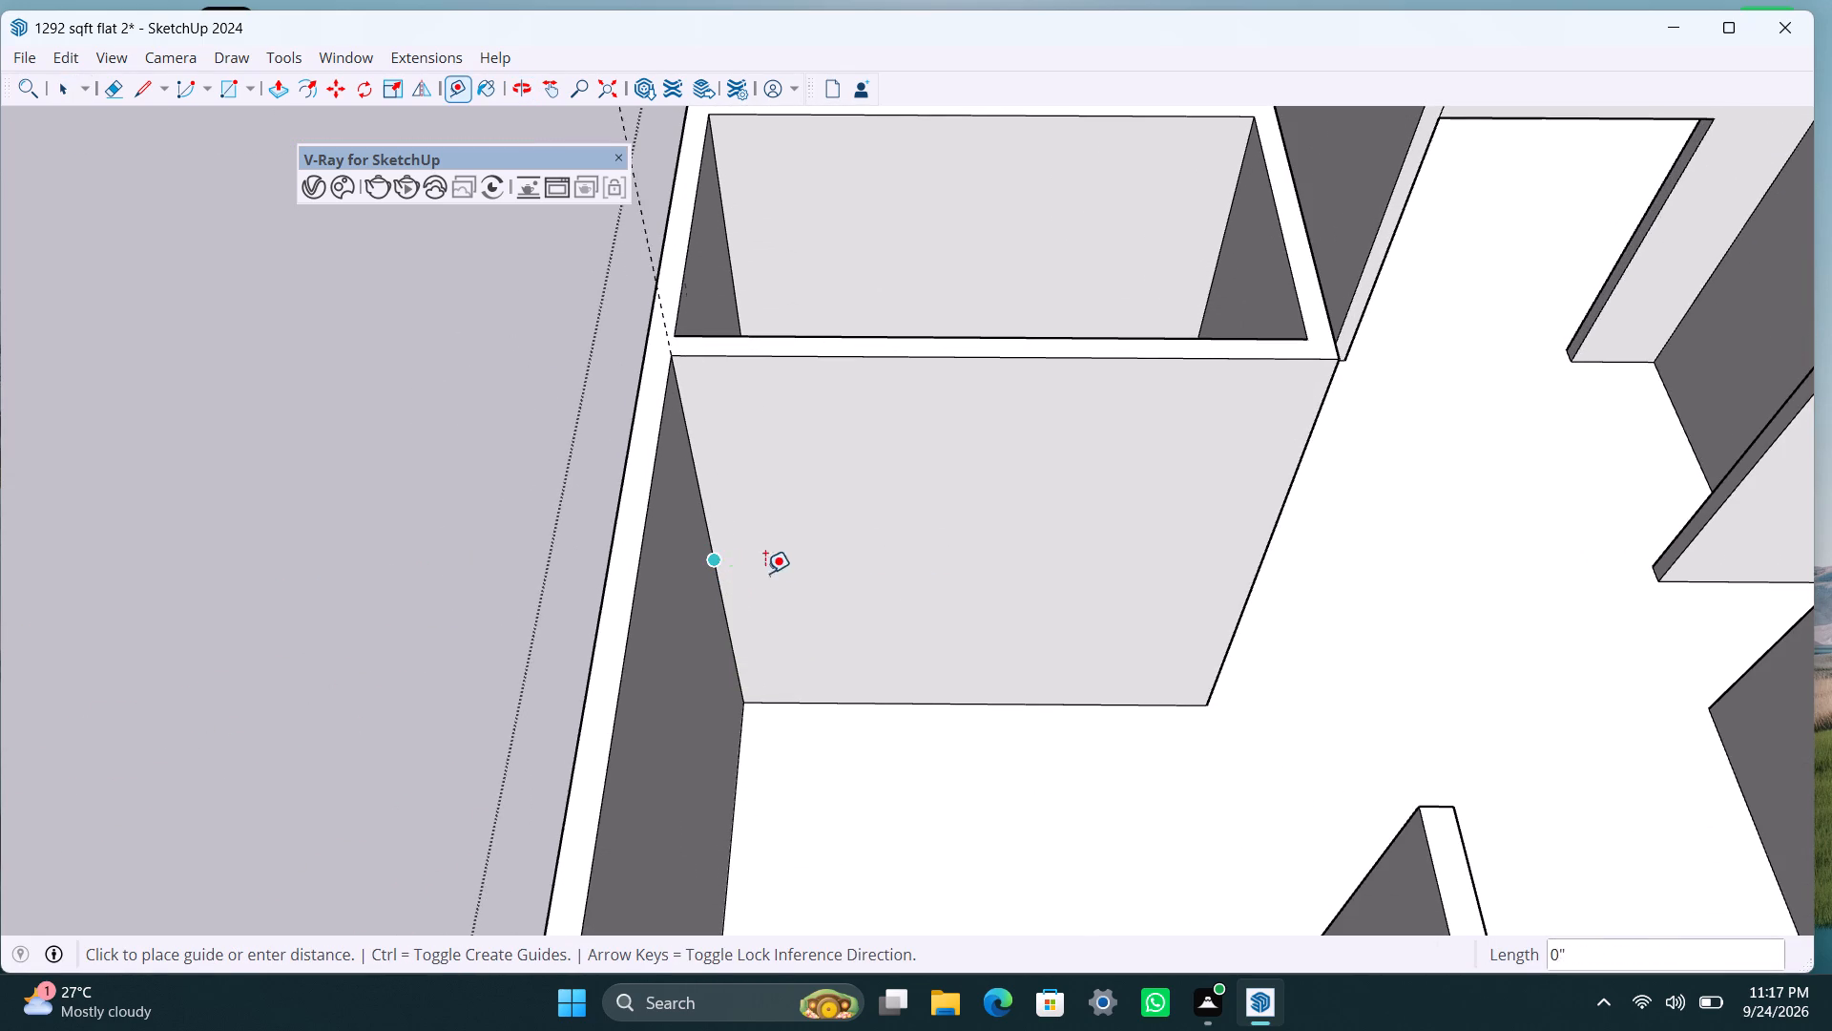
click(922, 514)
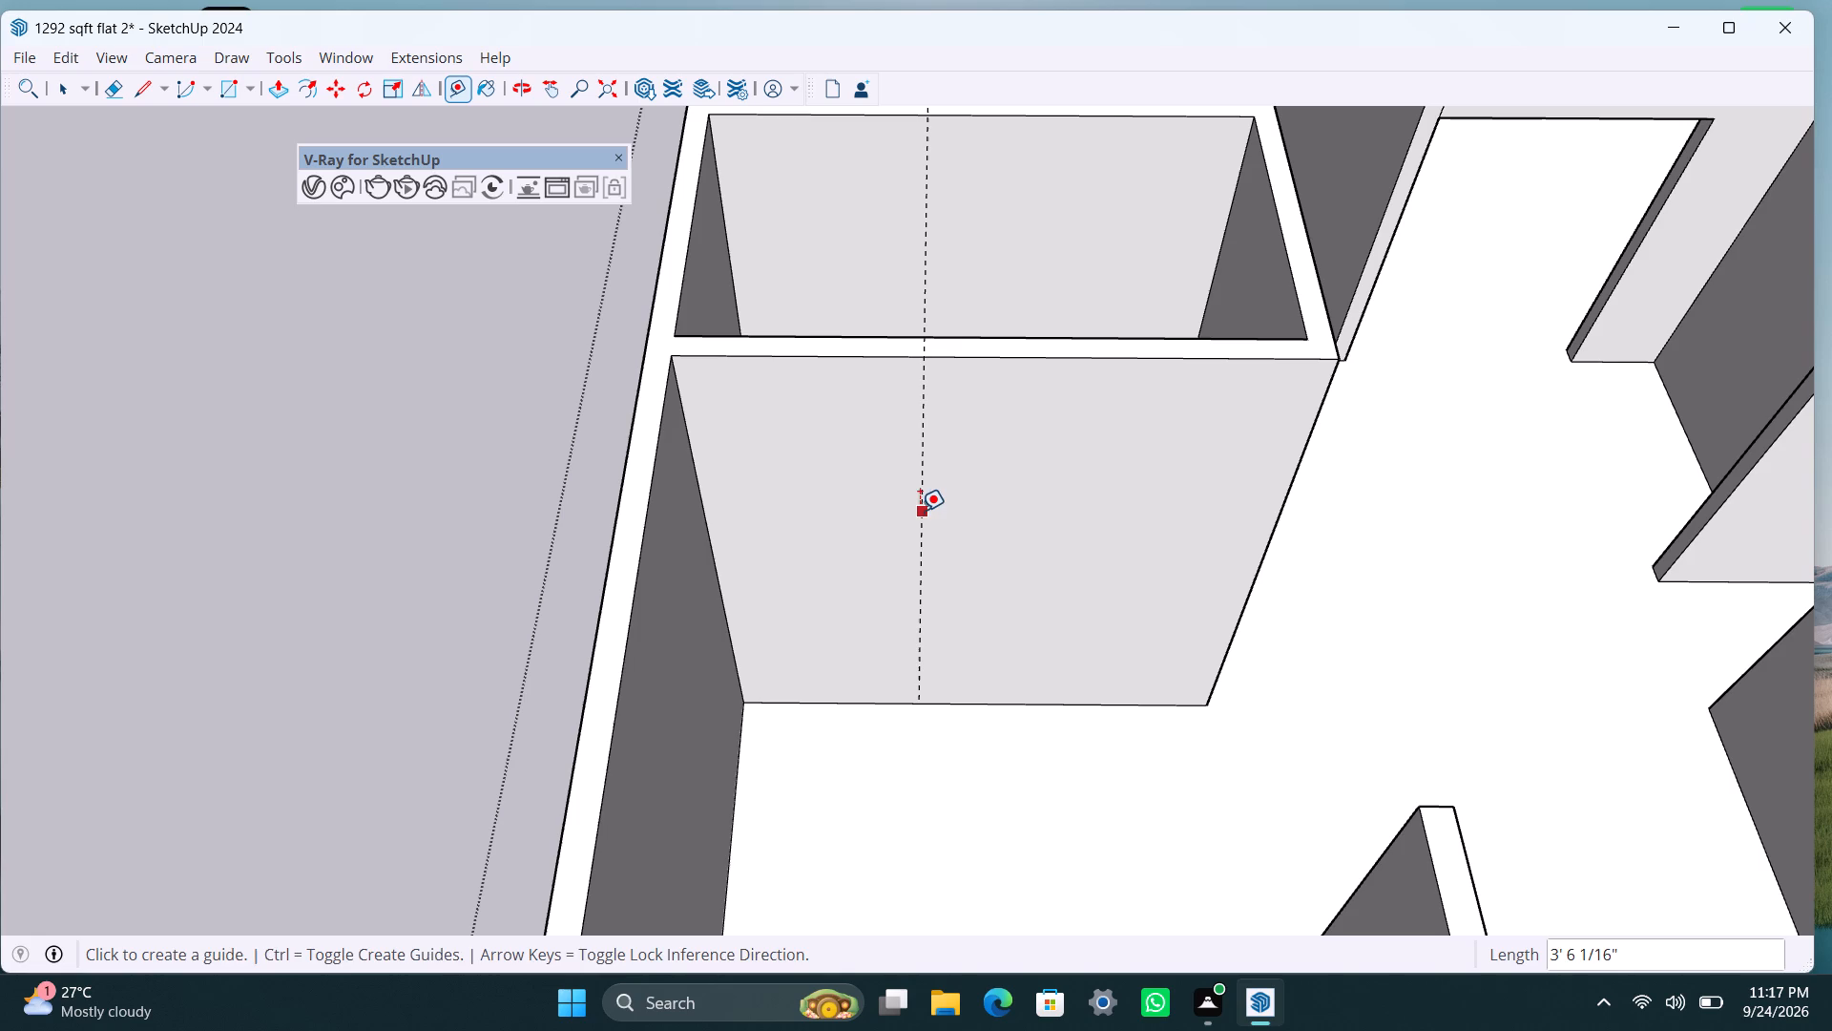
click(920, 506)
key(3)
key(apostrophe)
key(Return)
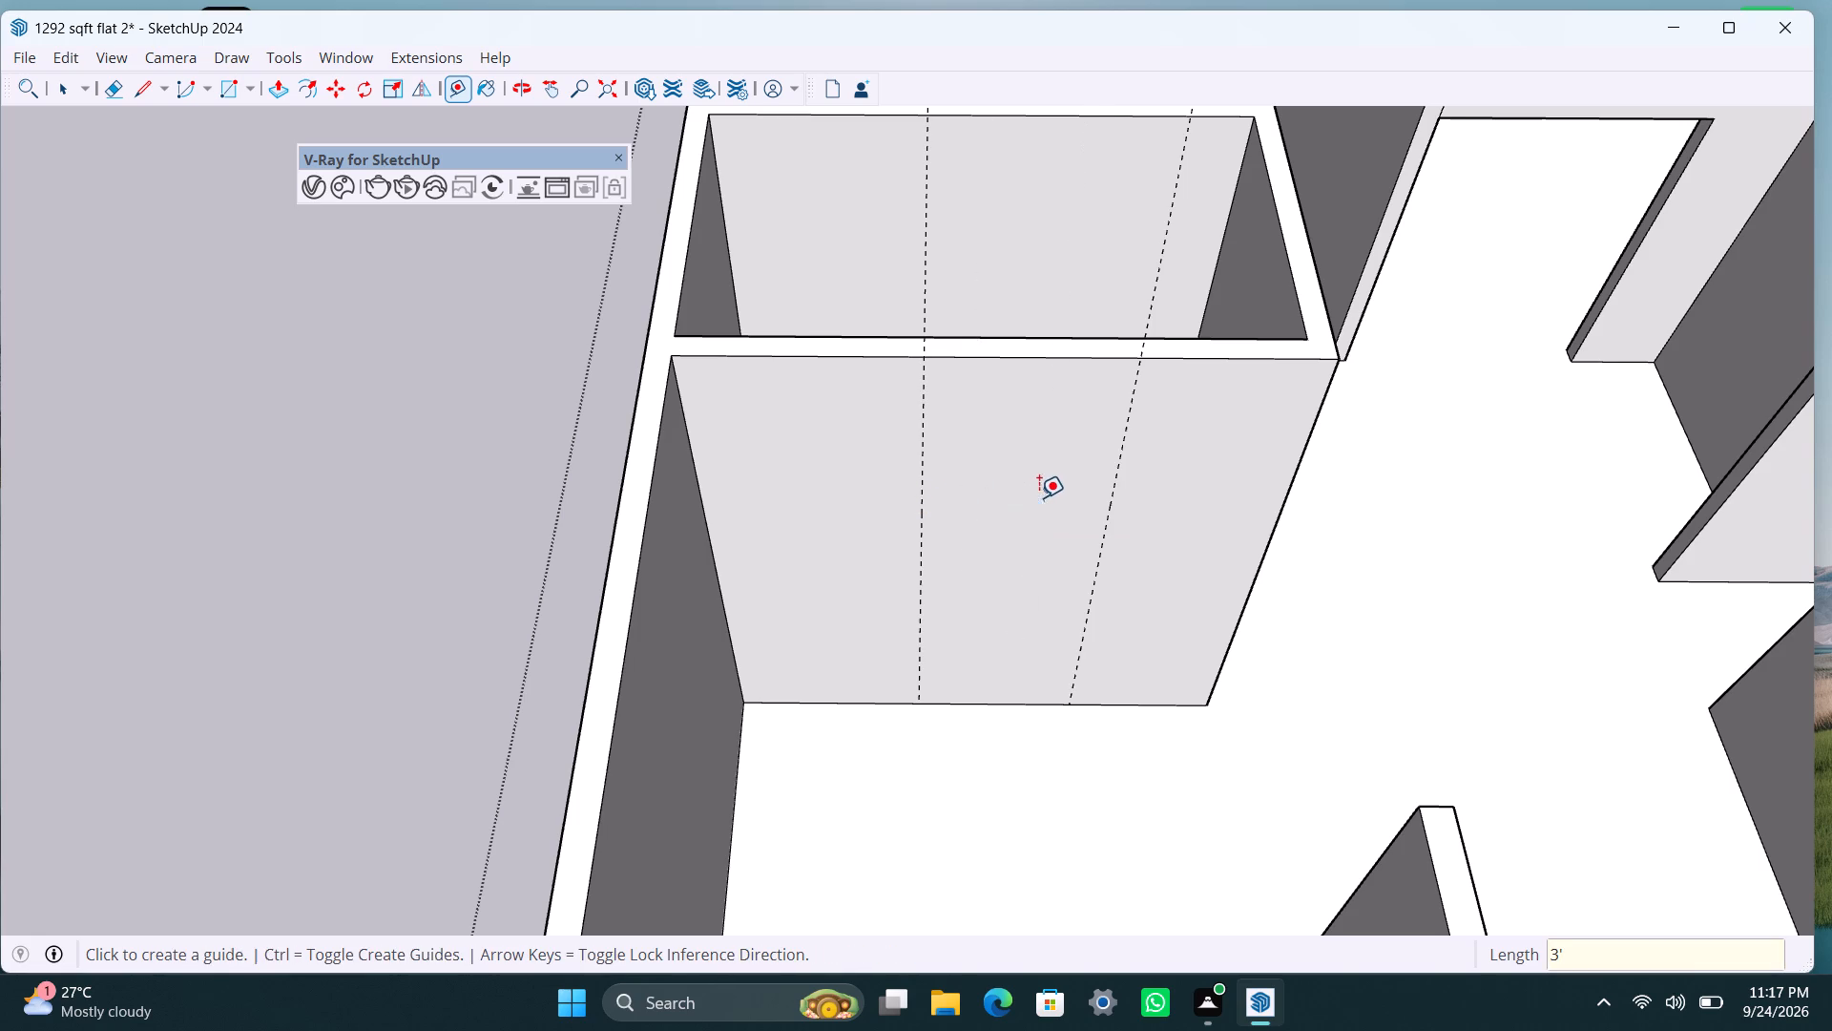
Place a horizontal guide 3' below the partition's top edge.
click(1034, 358)
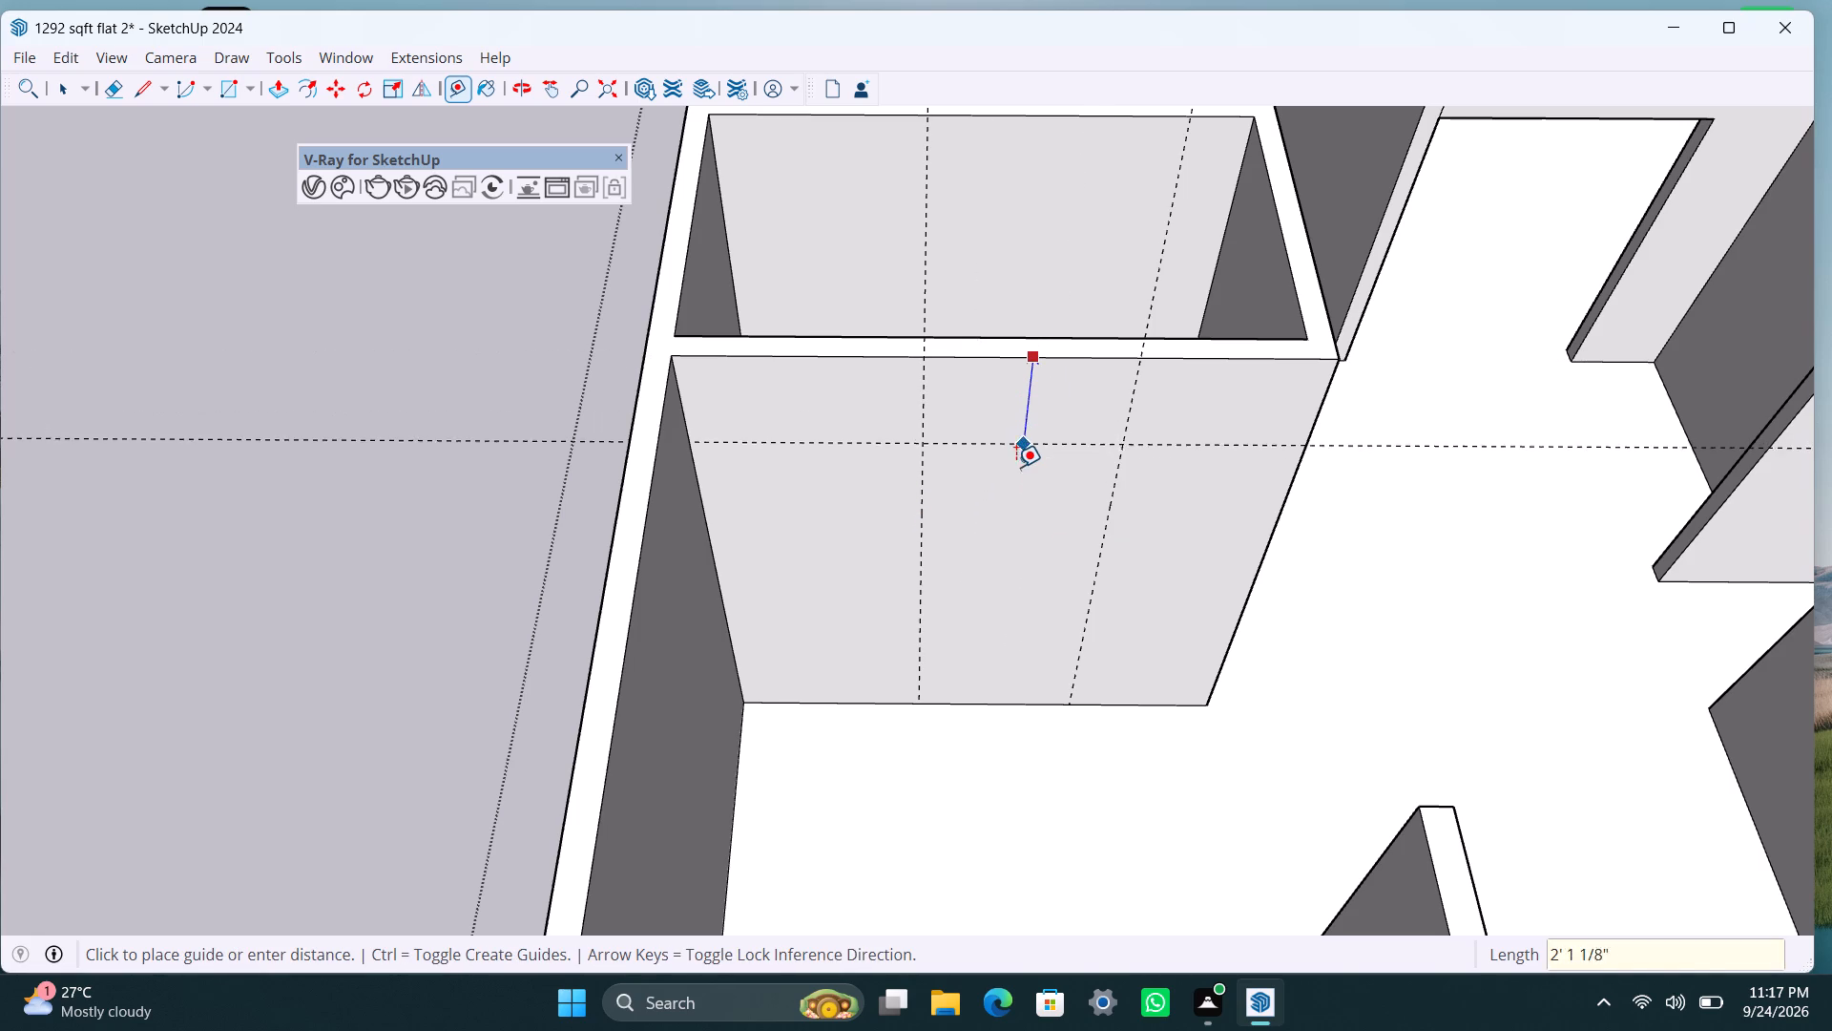
text(3')
key(Return)
key(space)
Draw a 3' wide door rectangle between the vertical guides, from the horizontal guide down to just above the floor.
key(r)
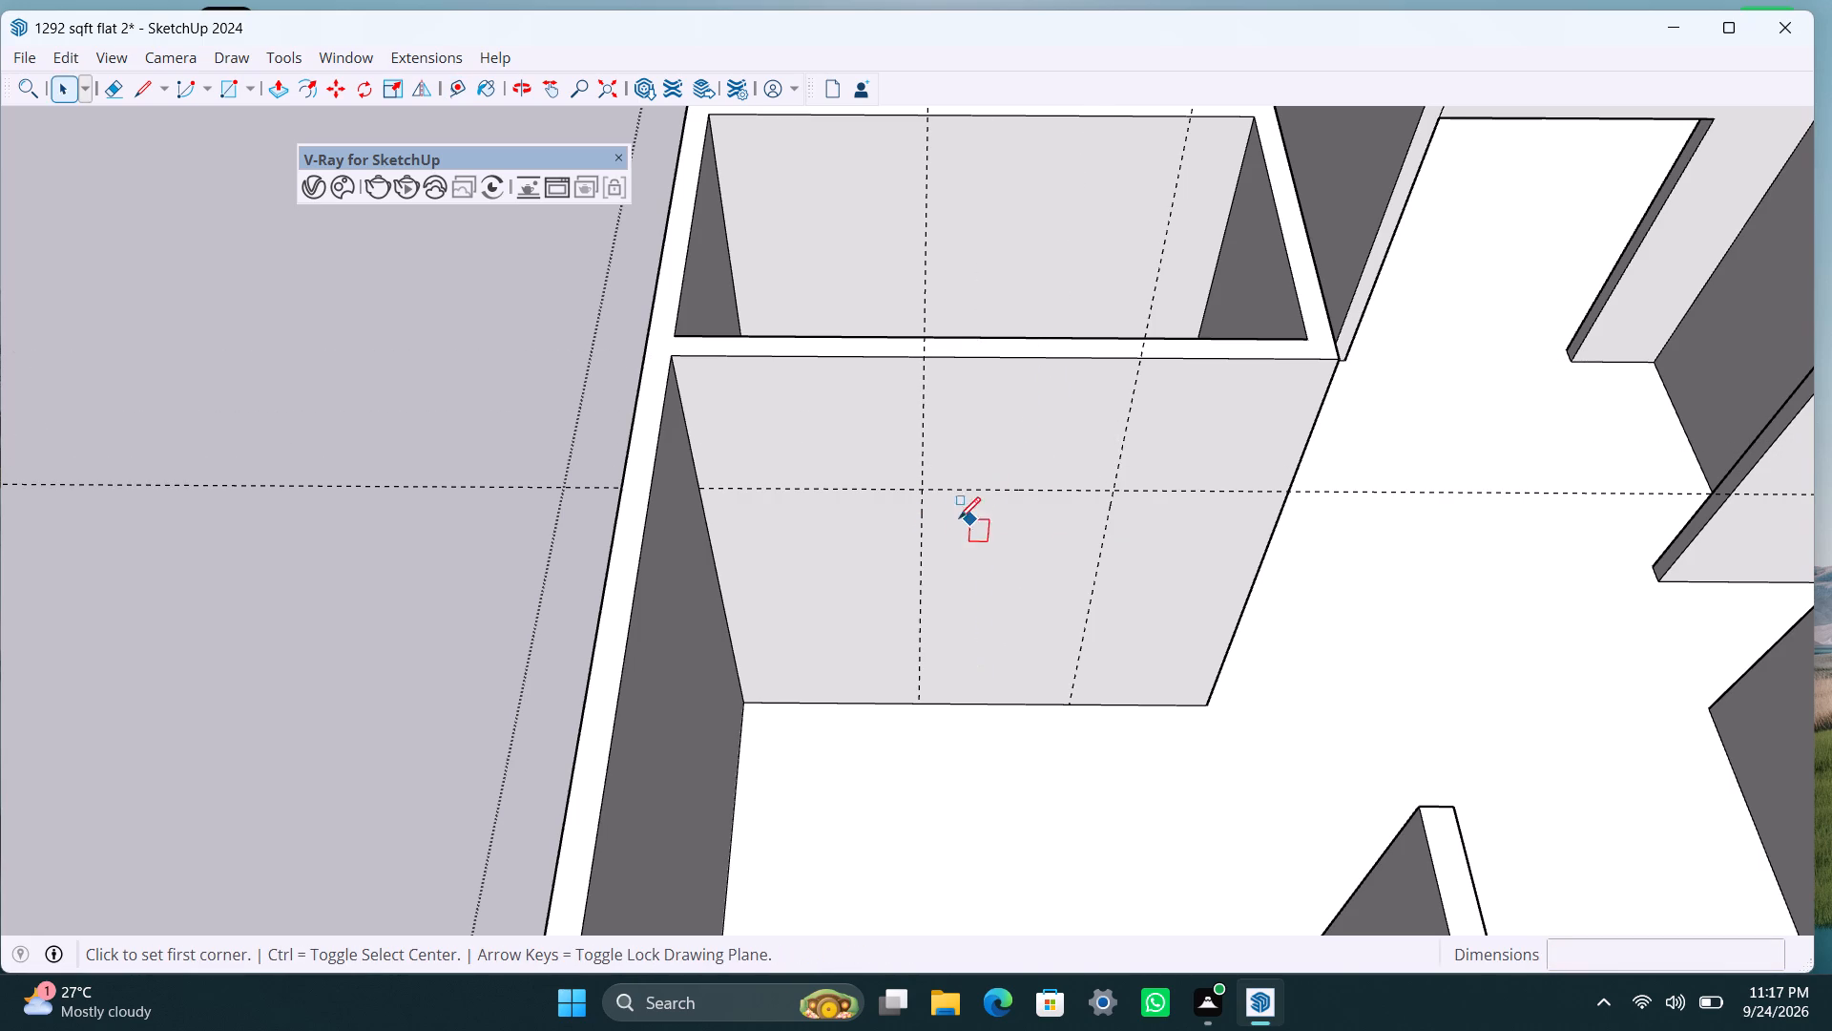
drag(925, 488, 924, 498)
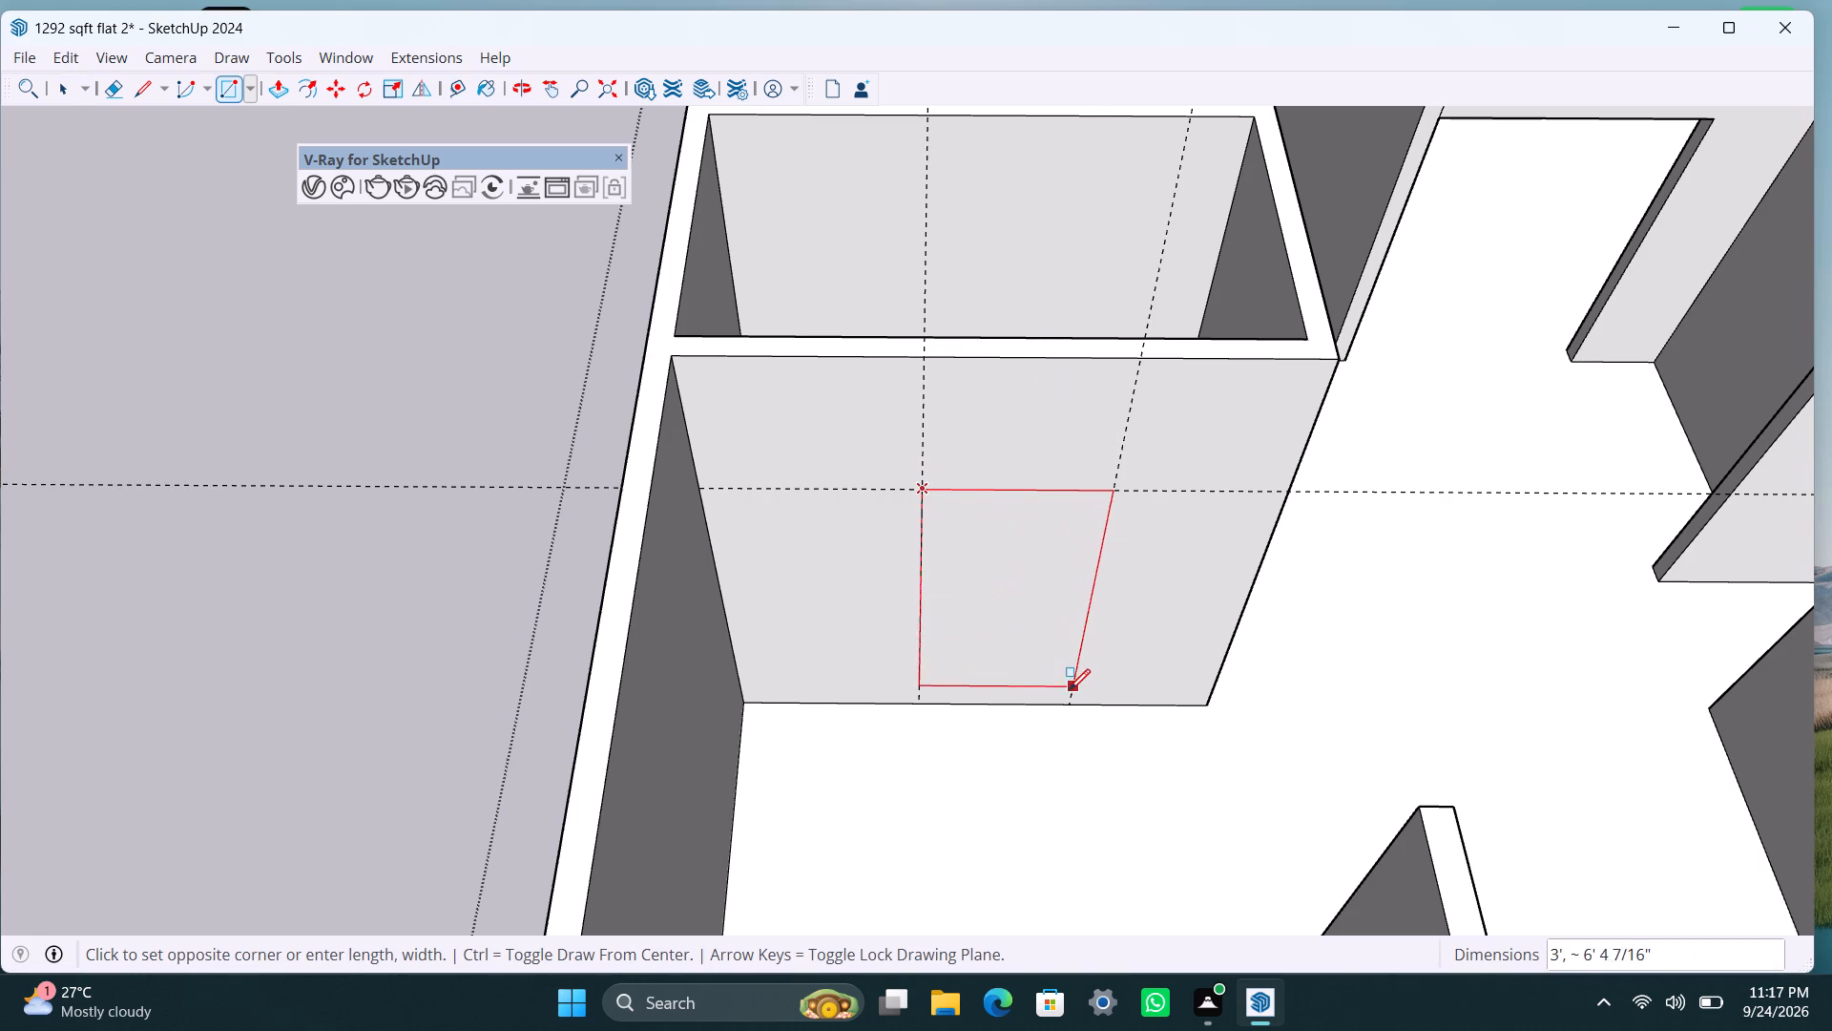
click(1069, 695)
key(space)
Push/Pull the door rectangle through the partition's thickness to cut the door opening.
click(1022, 652)
key(p)
drag(1010, 645, 1012, 611)
key(space)
Delete the leftover edge at the bottom of the new door opening in the 9' room's partition.
click(994, 686)
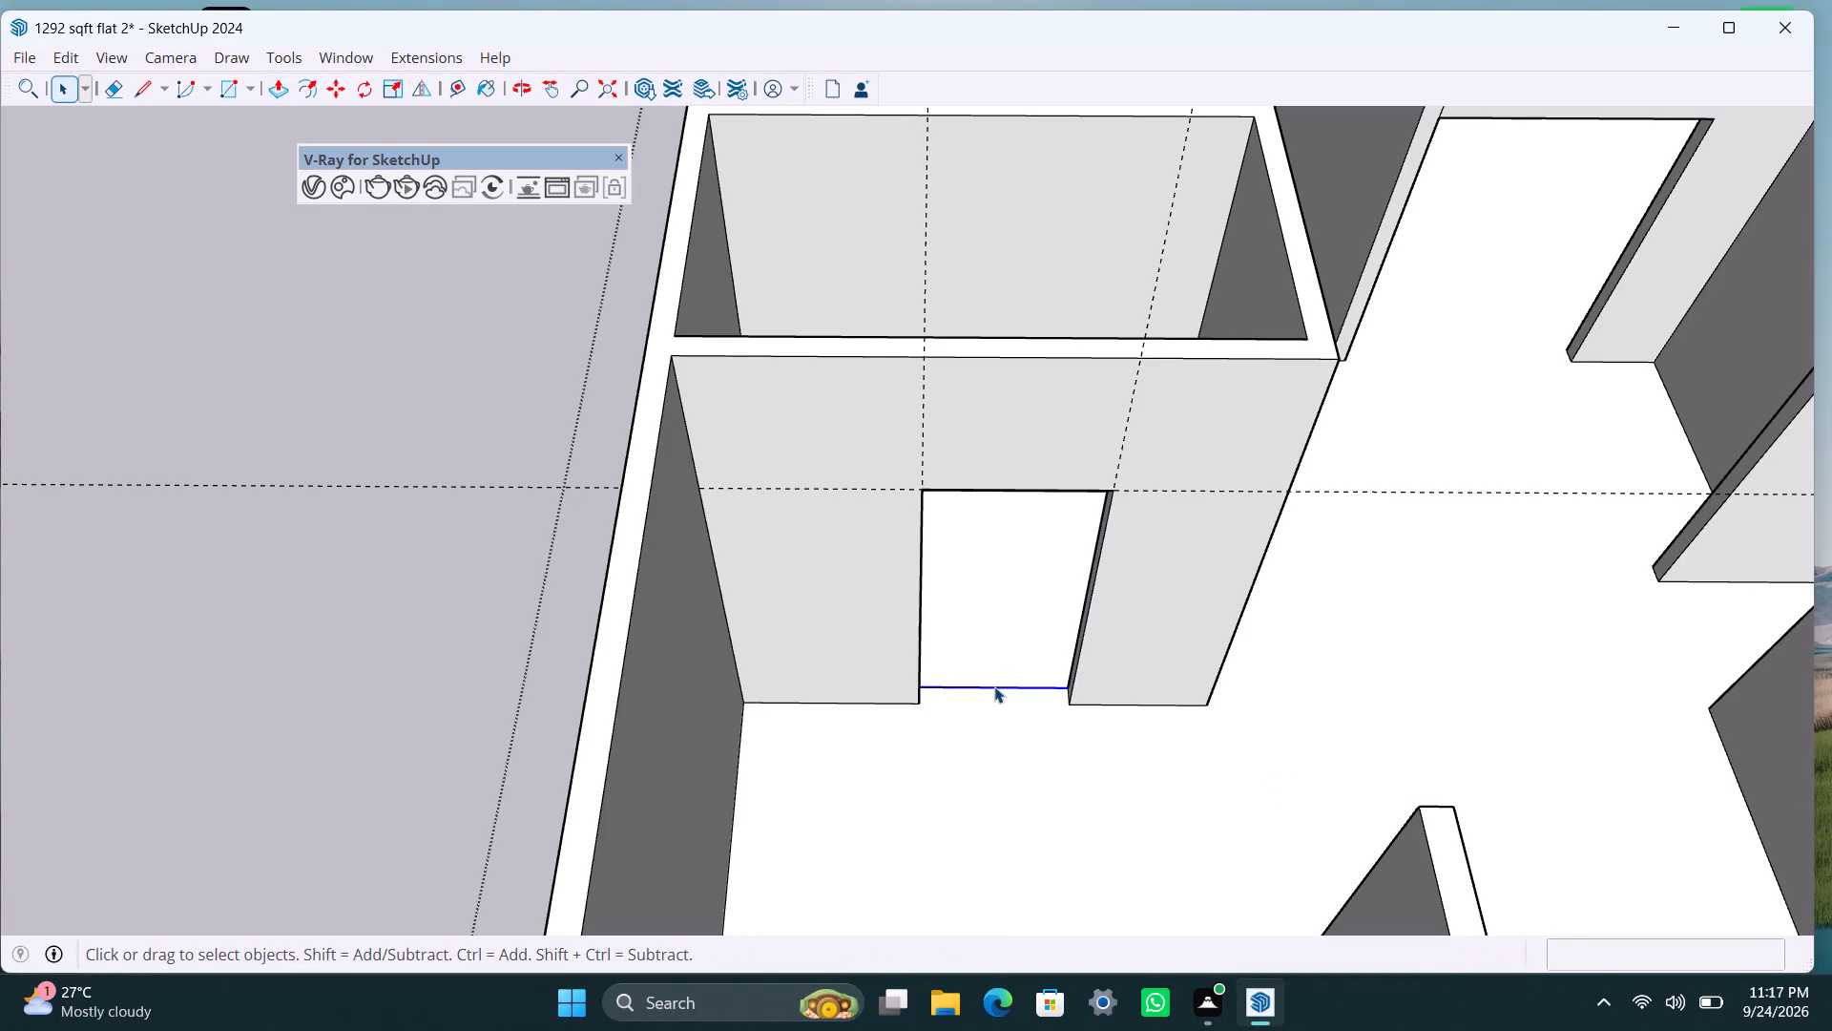
key(Delete)
Examine the overall floor plan layout, including the rooms, partitions and door openings, from several angles.
scroll(990, 676, down, 4)
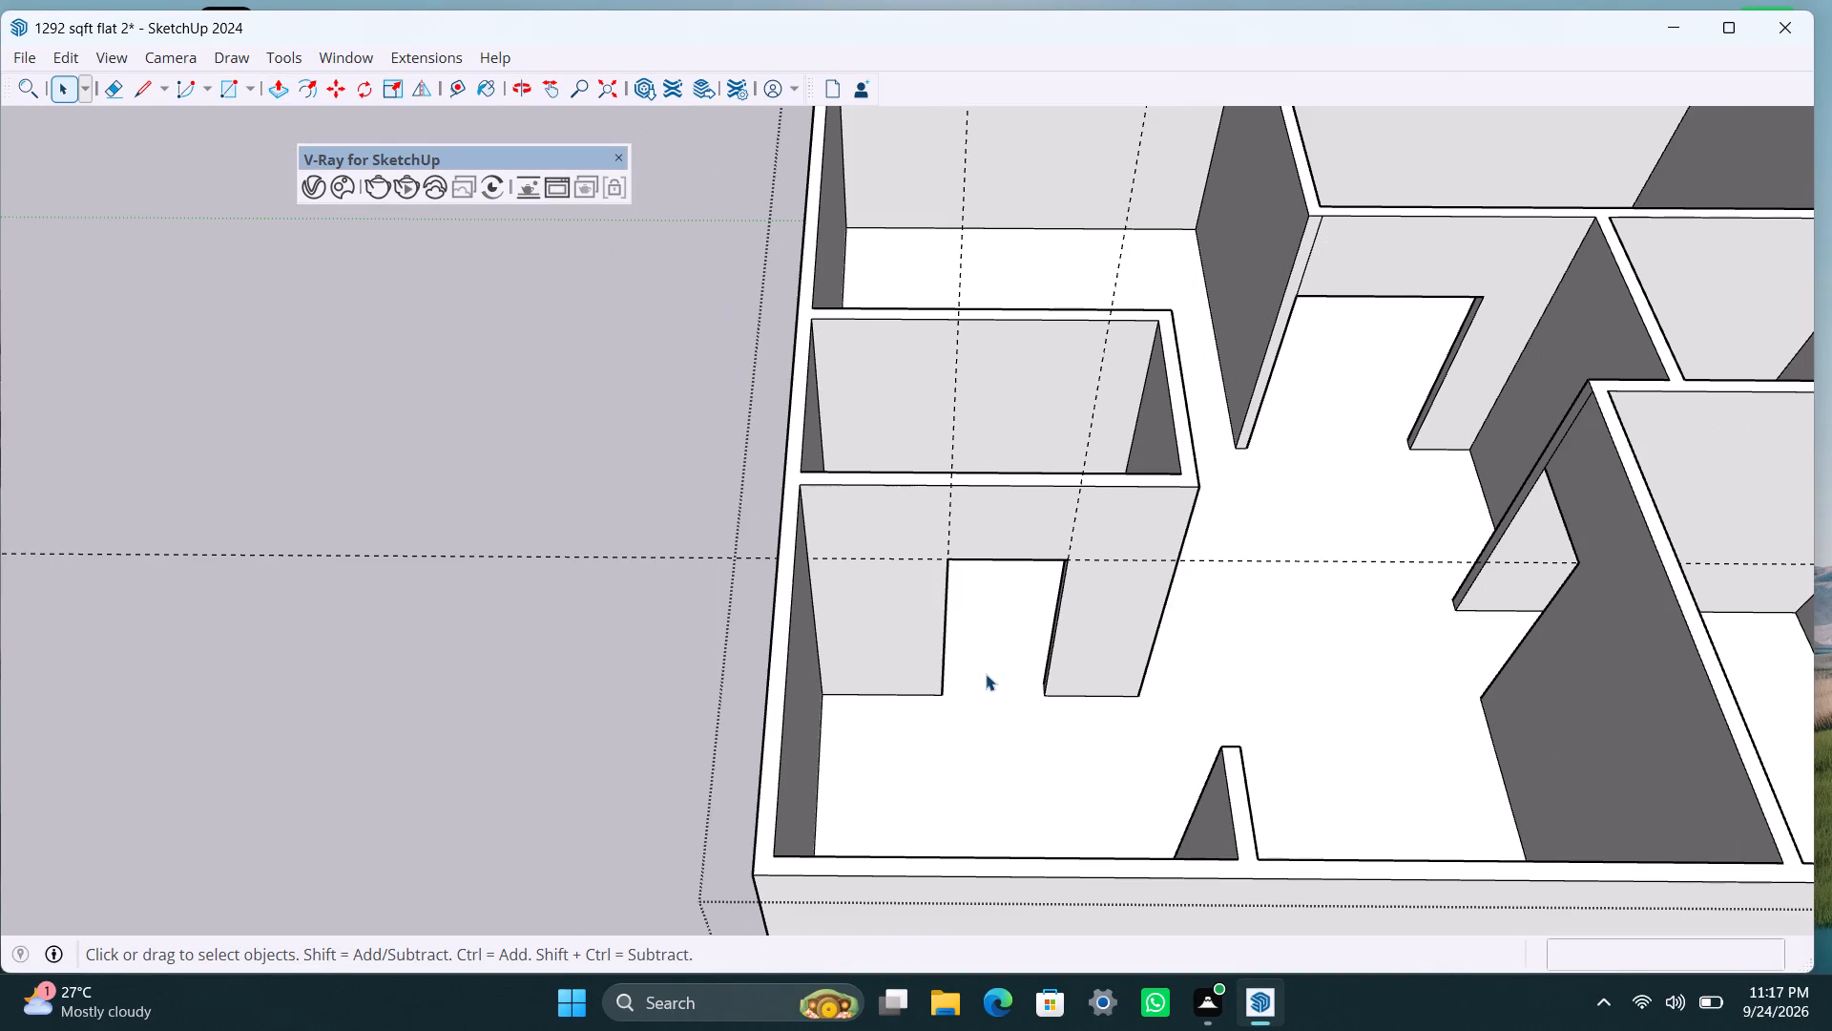
scroll(927, 684, down, 7)
shift+middle_drag(979, 658, 798, 695)
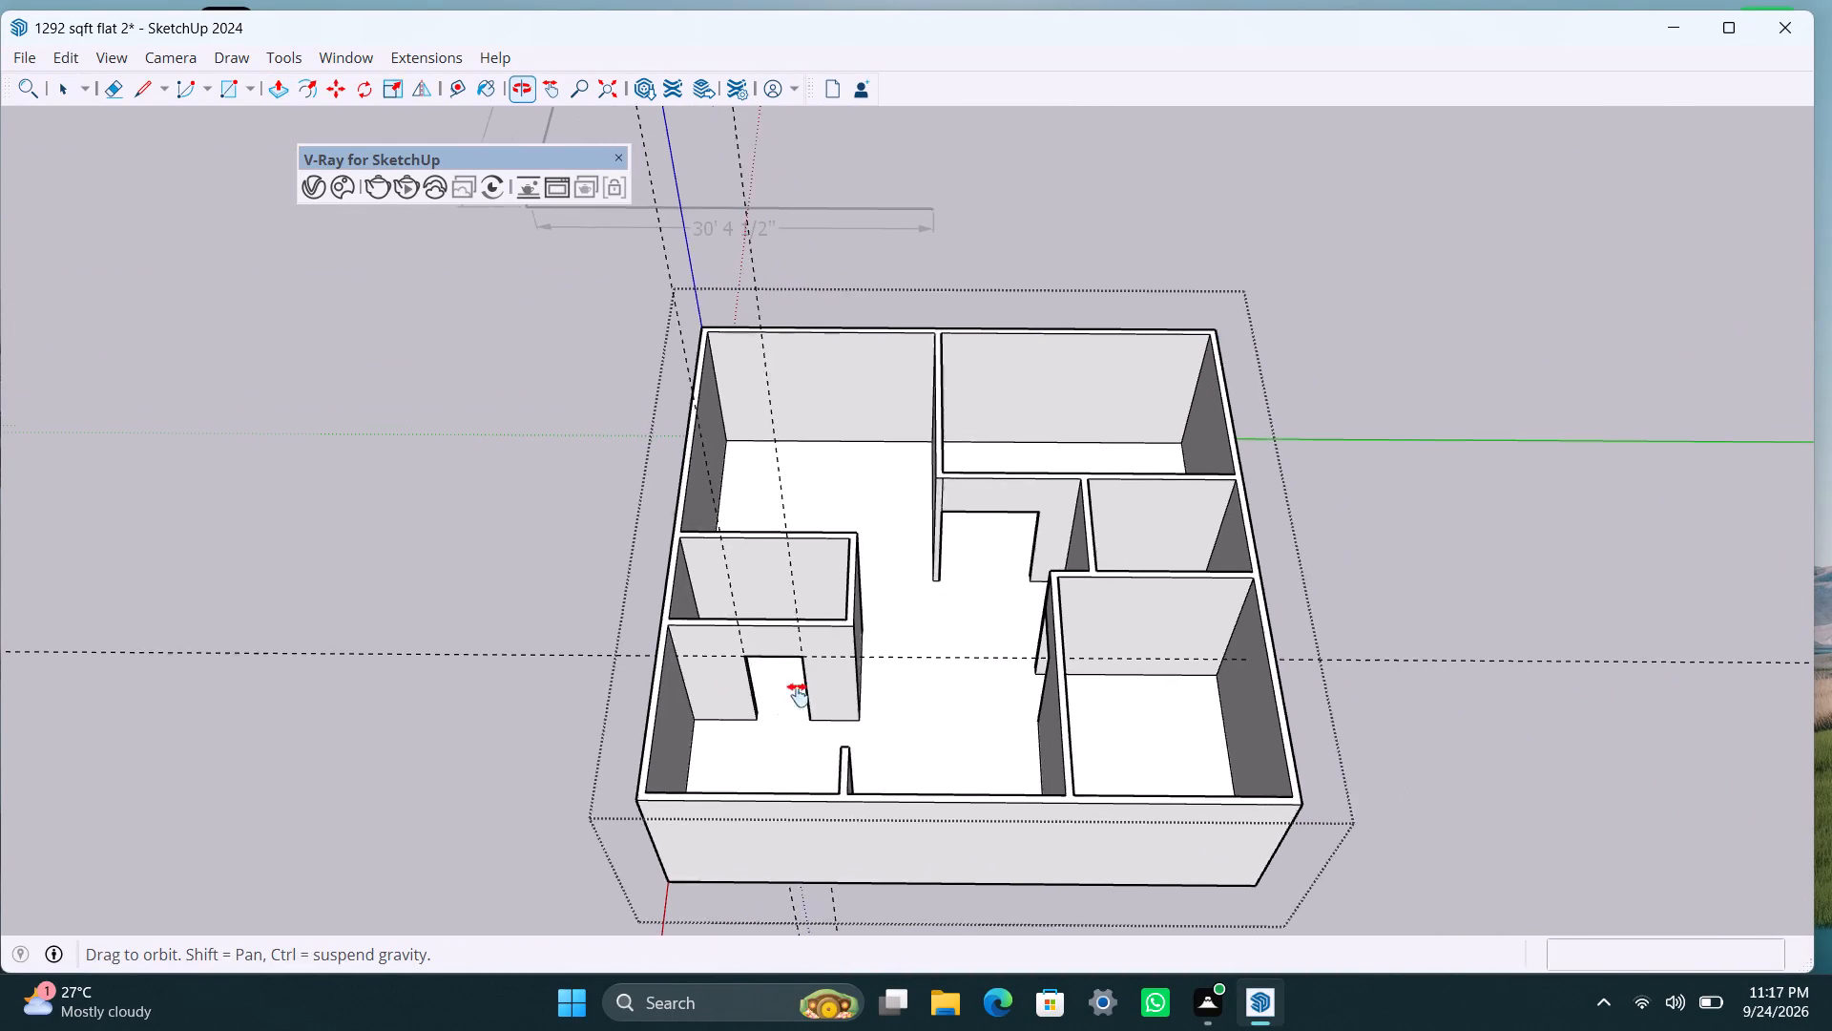
shift+middle_drag(798, 695, 797, 695)
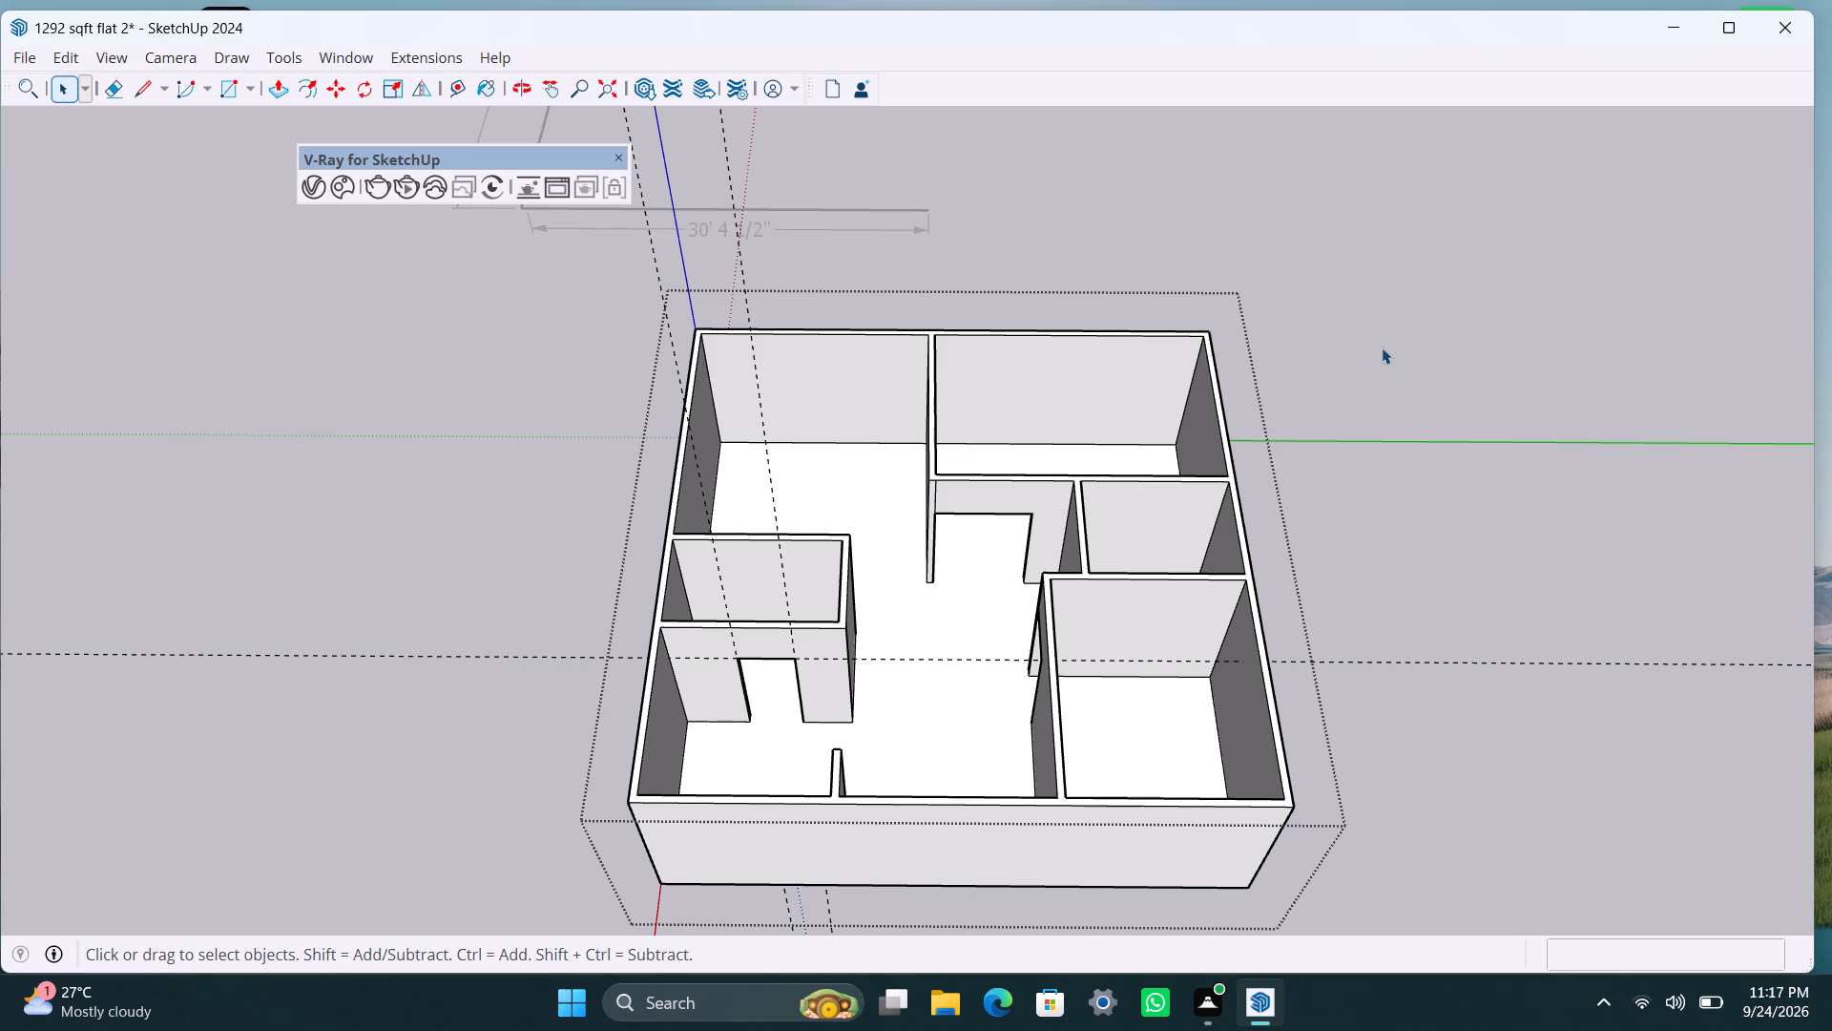
scroll(1382, 347, down, 2)
scroll(1382, 347, up, 2)
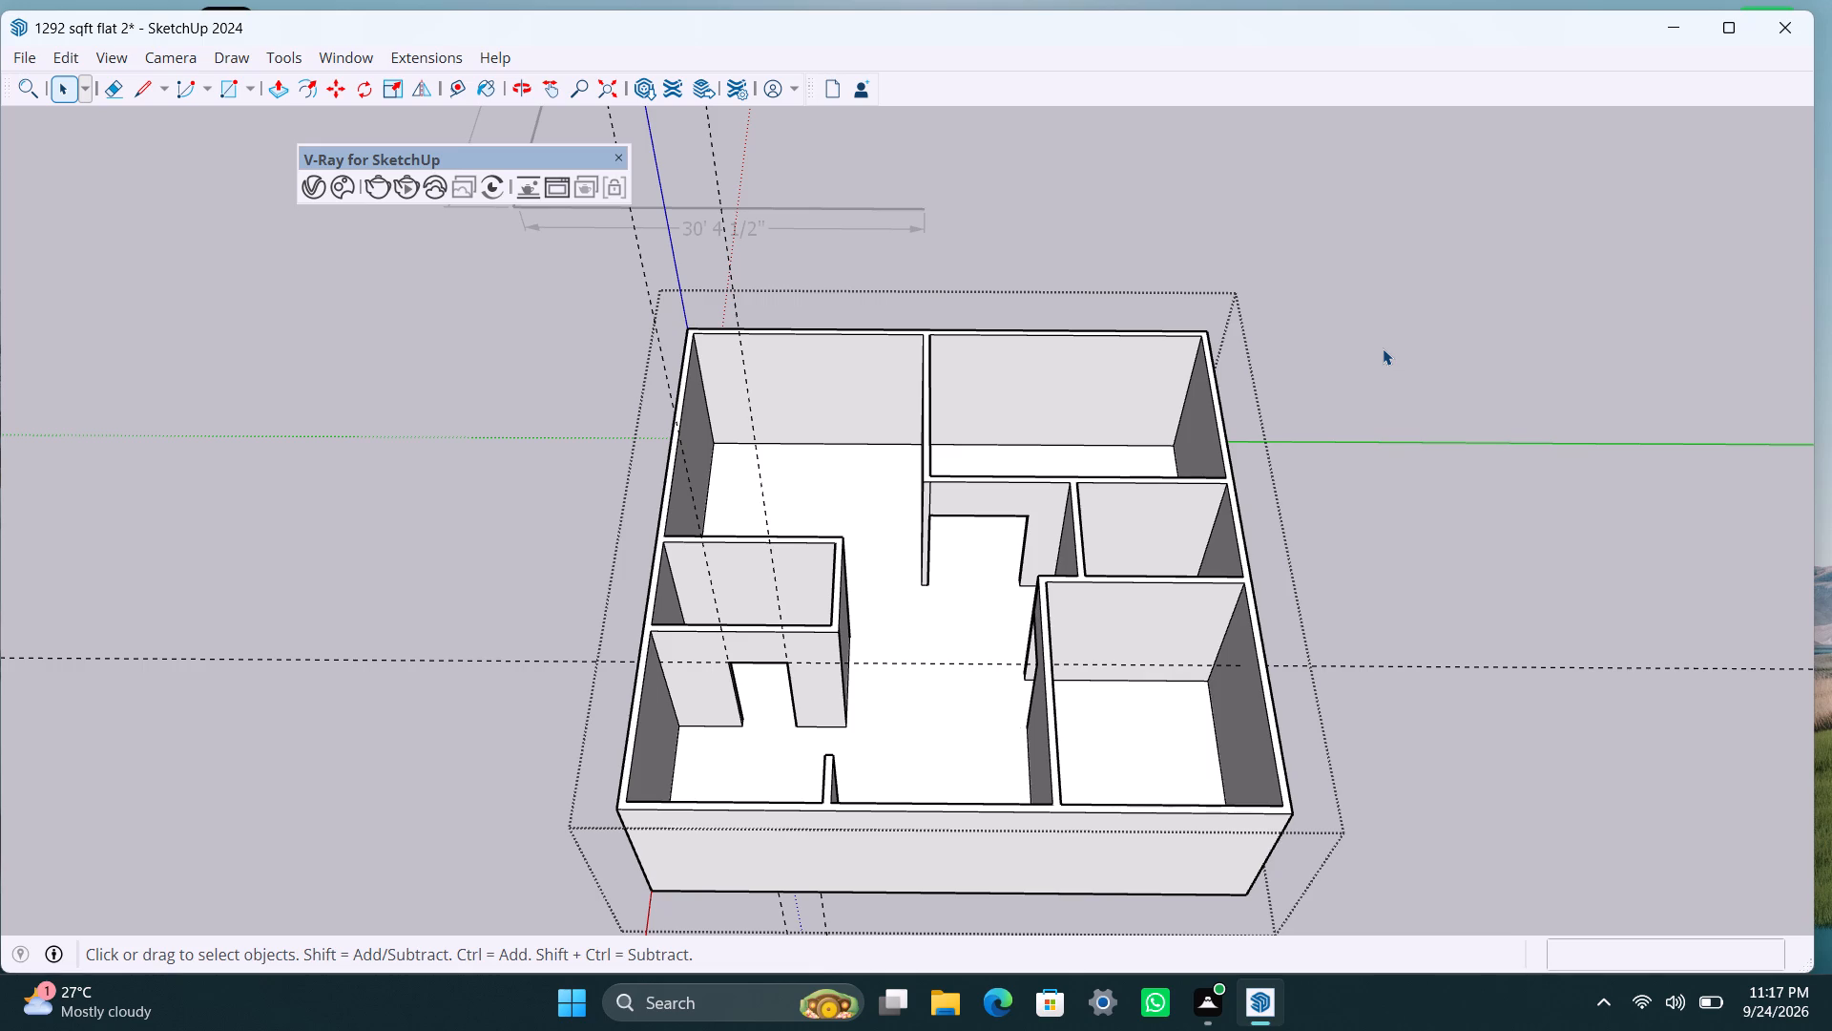
scroll(559, 586, down, 4)
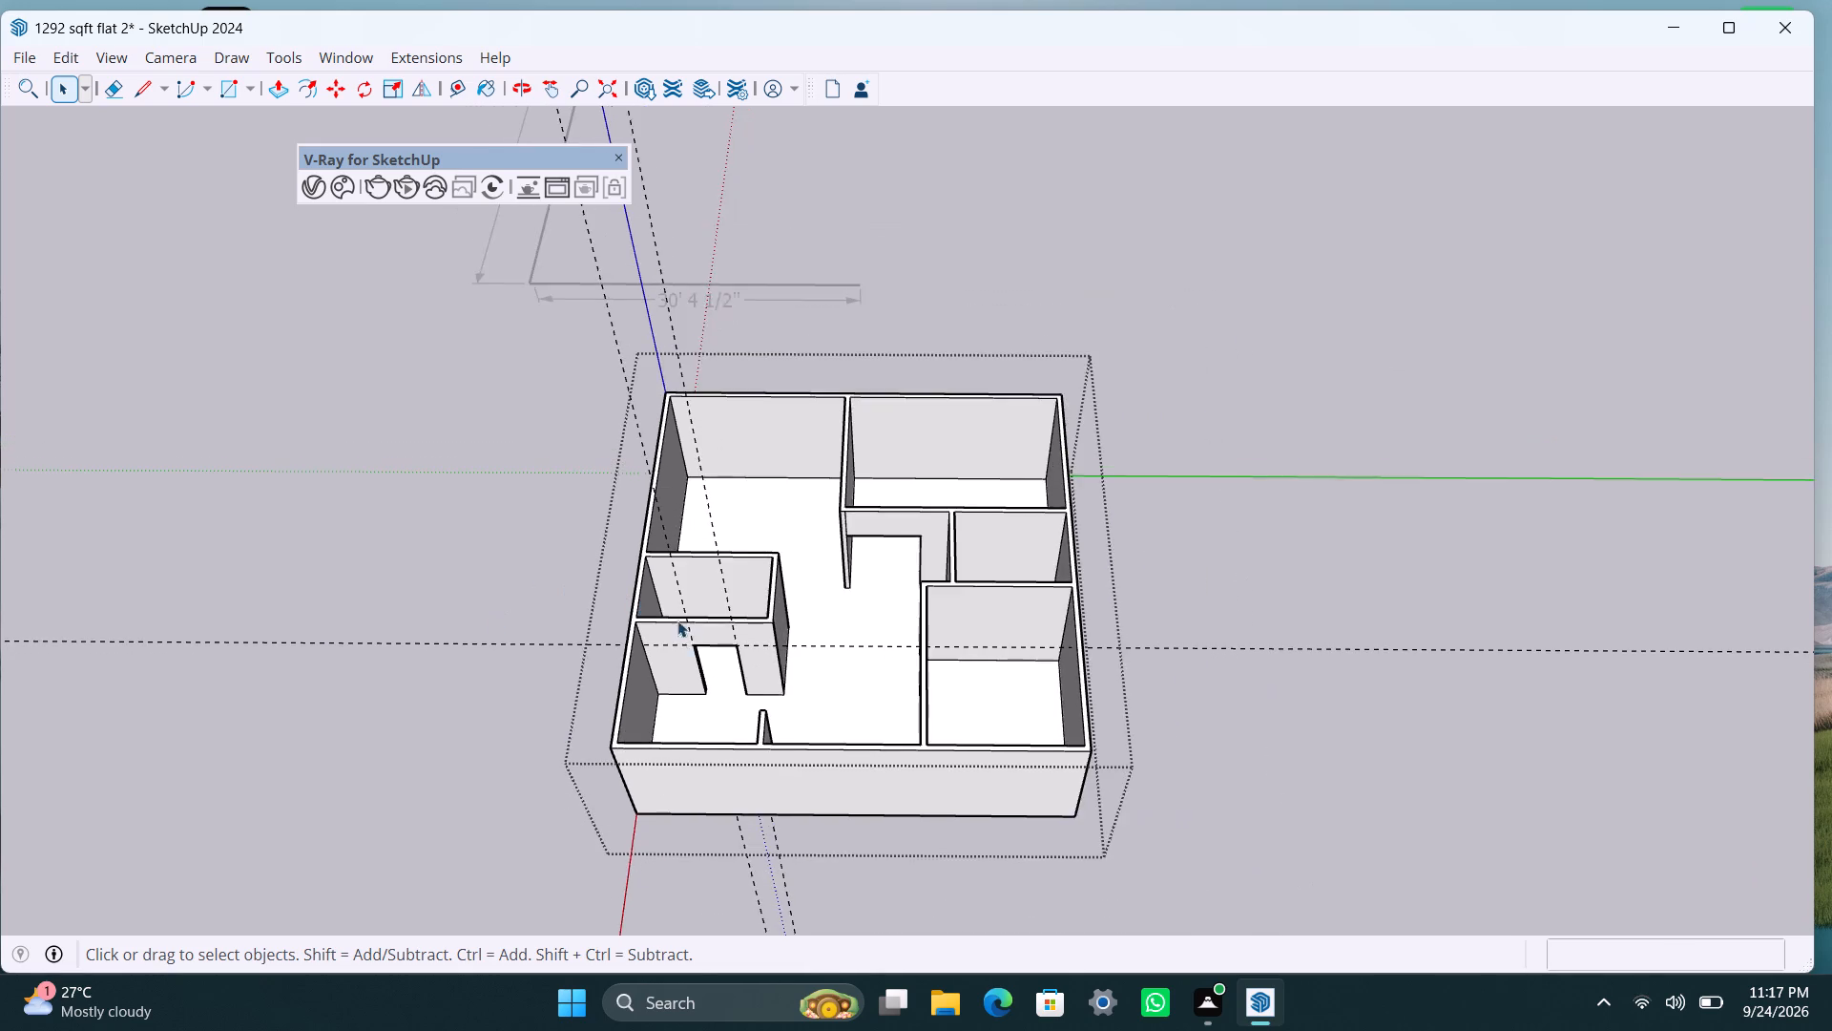
scroll(688, 636, up, 3)
scroll(762, 776, up, 2)
middle_drag(714, 691, 726, 498)
scroll(741, 494, up, 2)
middle_drag(818, 514, 611, 746)
middle_drag(881, 554, 960, 474)
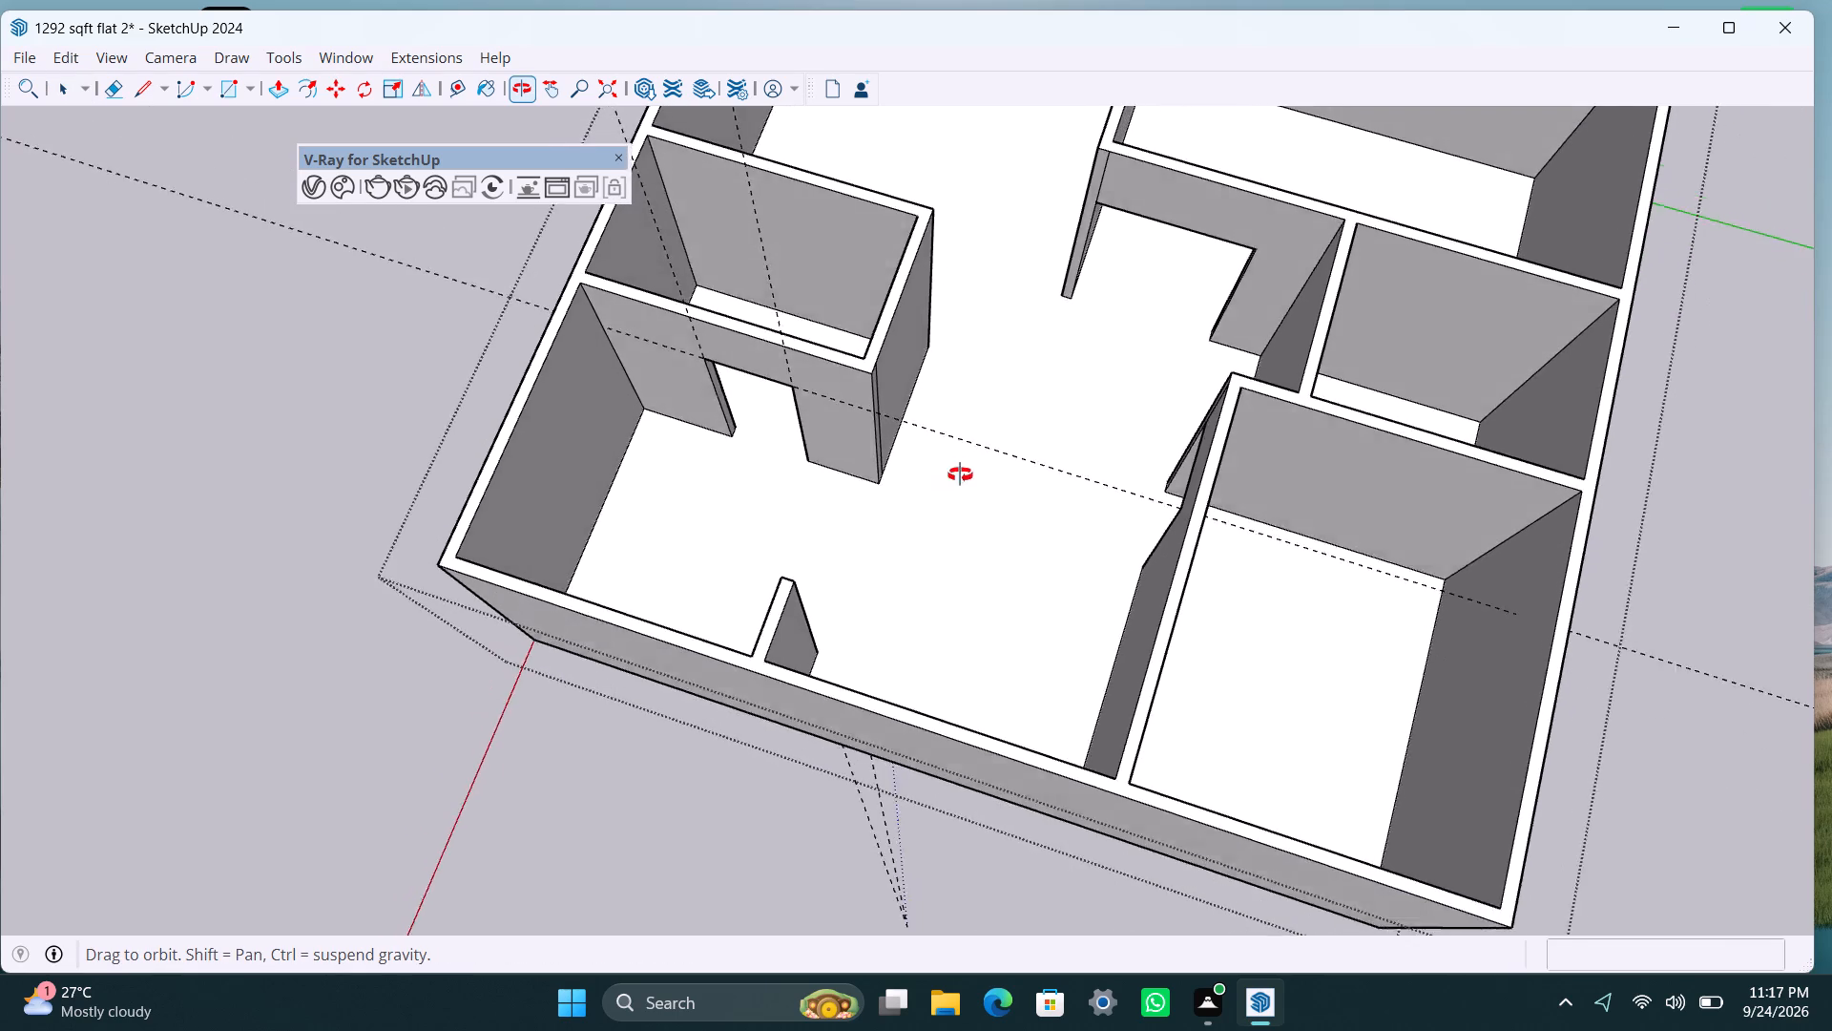
middle_drag(960, 474, 1126, 415)
scroll(991, 405, down, 4)
shift+middle_drag(914, 396, 788, 686)
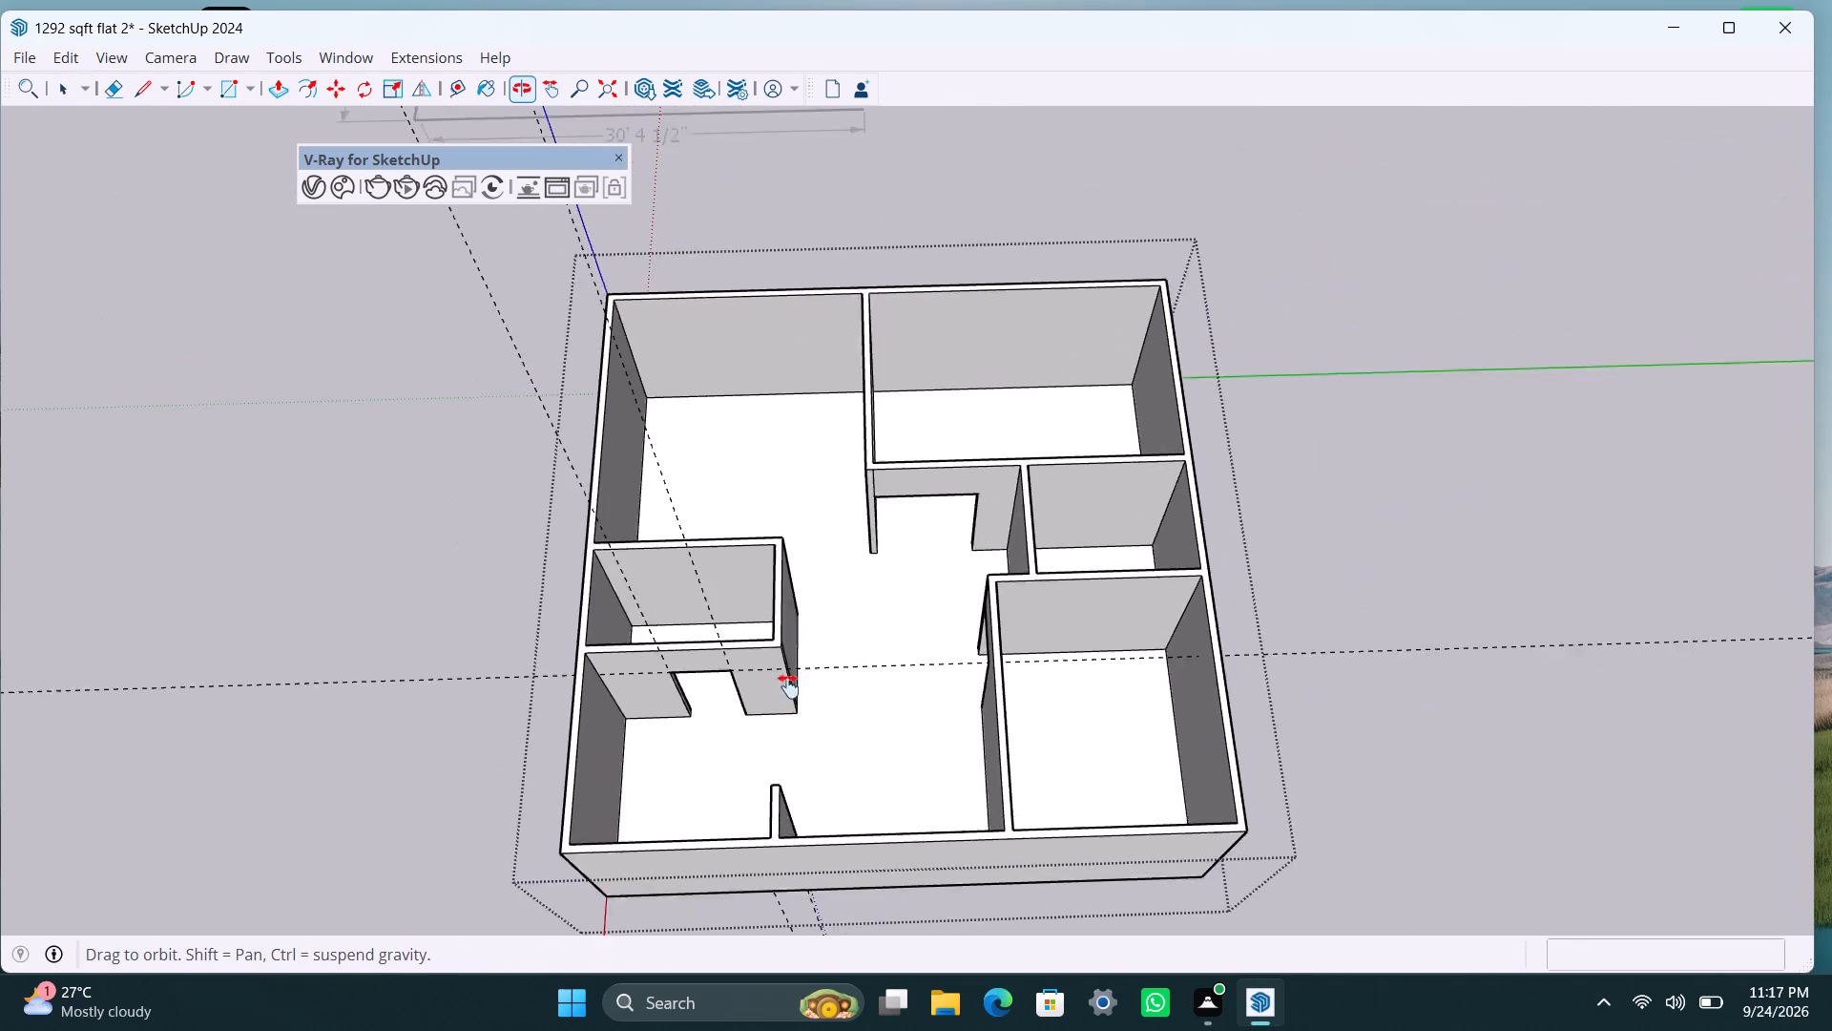
shift+middle_drag(788, 686, 787, 687)
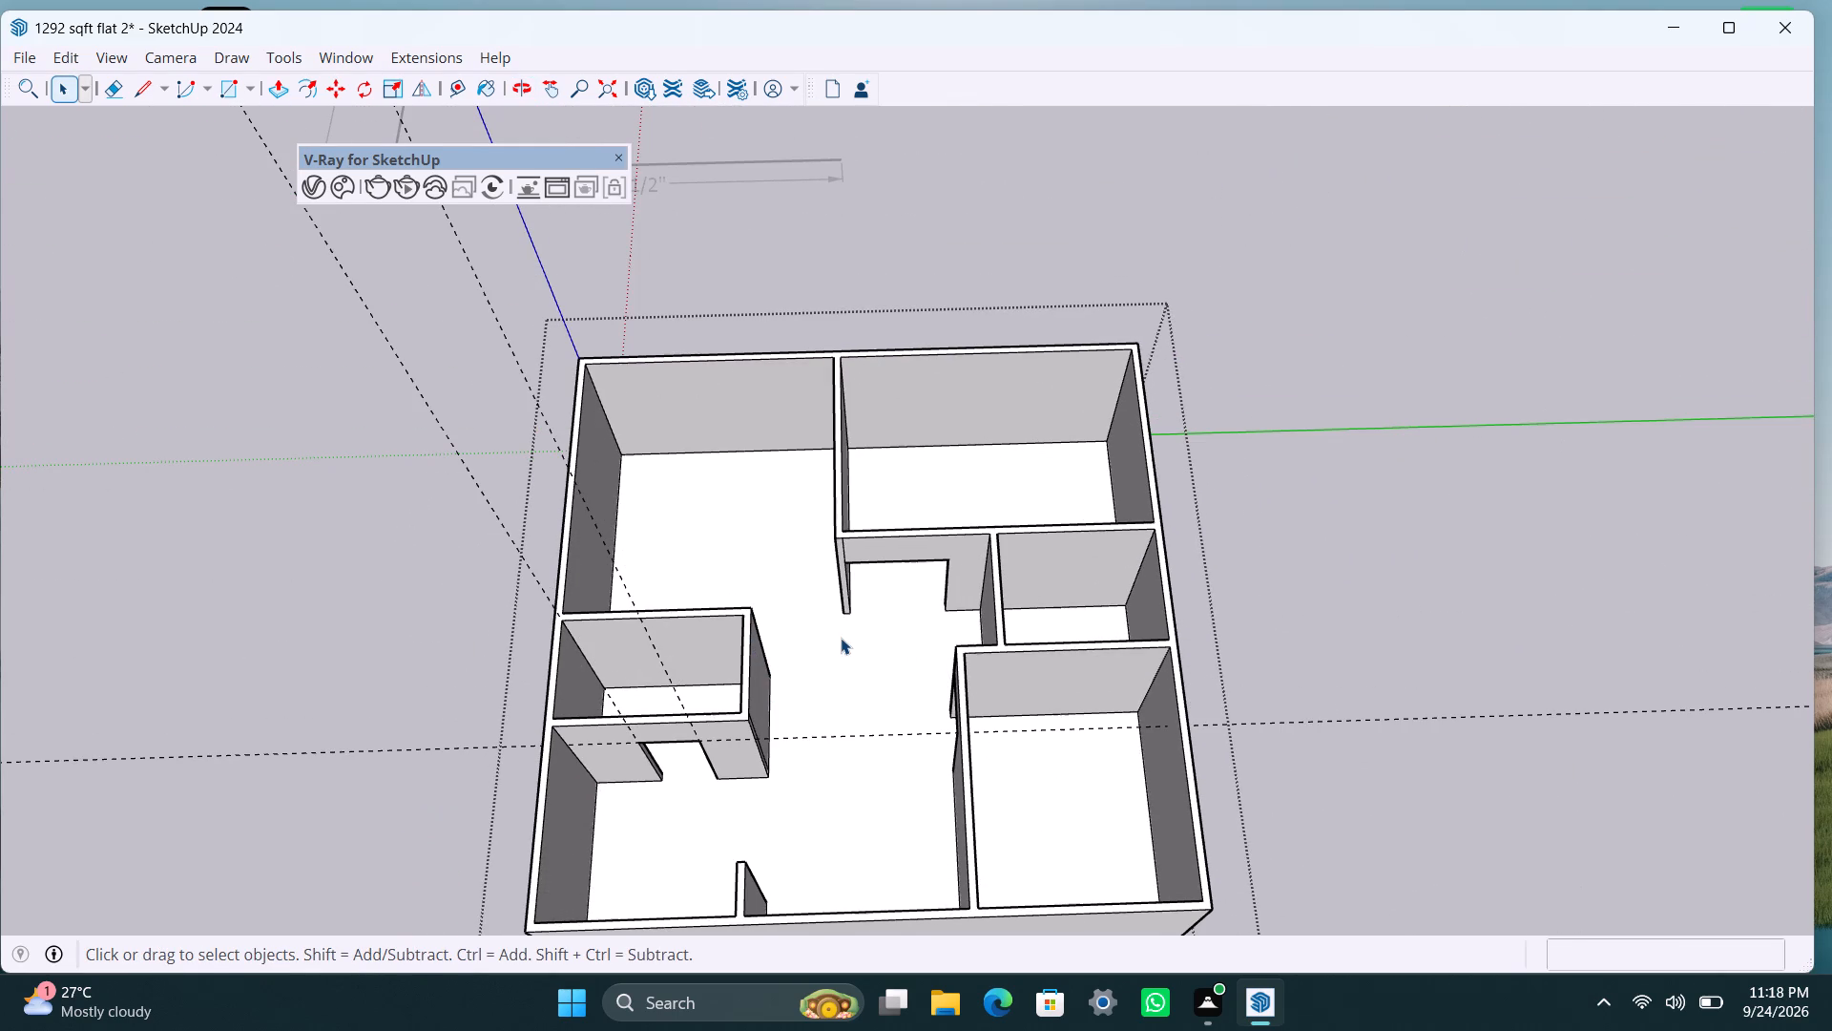
scroll(841, 638, down, 2)
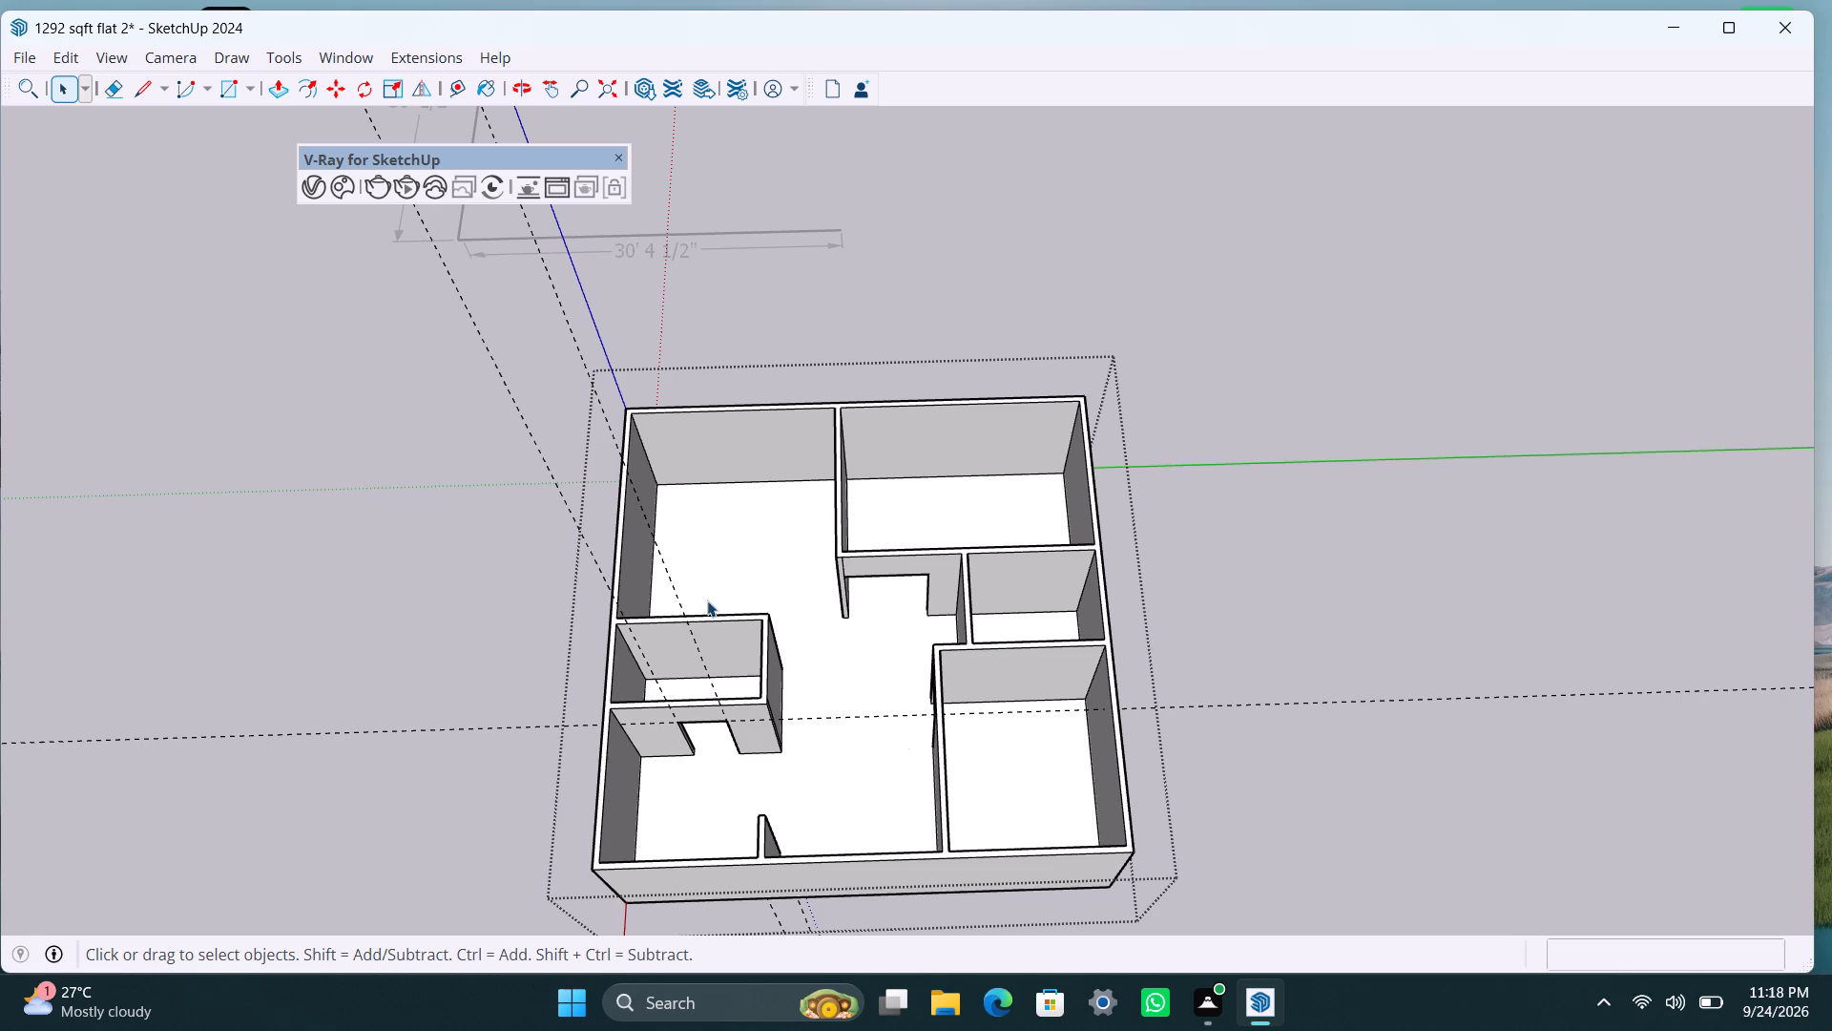
Copy the small room's outer-wall corner edge 5' along the outer wall, and copy it again 4.5" further.
scroll(795, 582, up, 2)
middle_drag(843, 656, 251, 821)
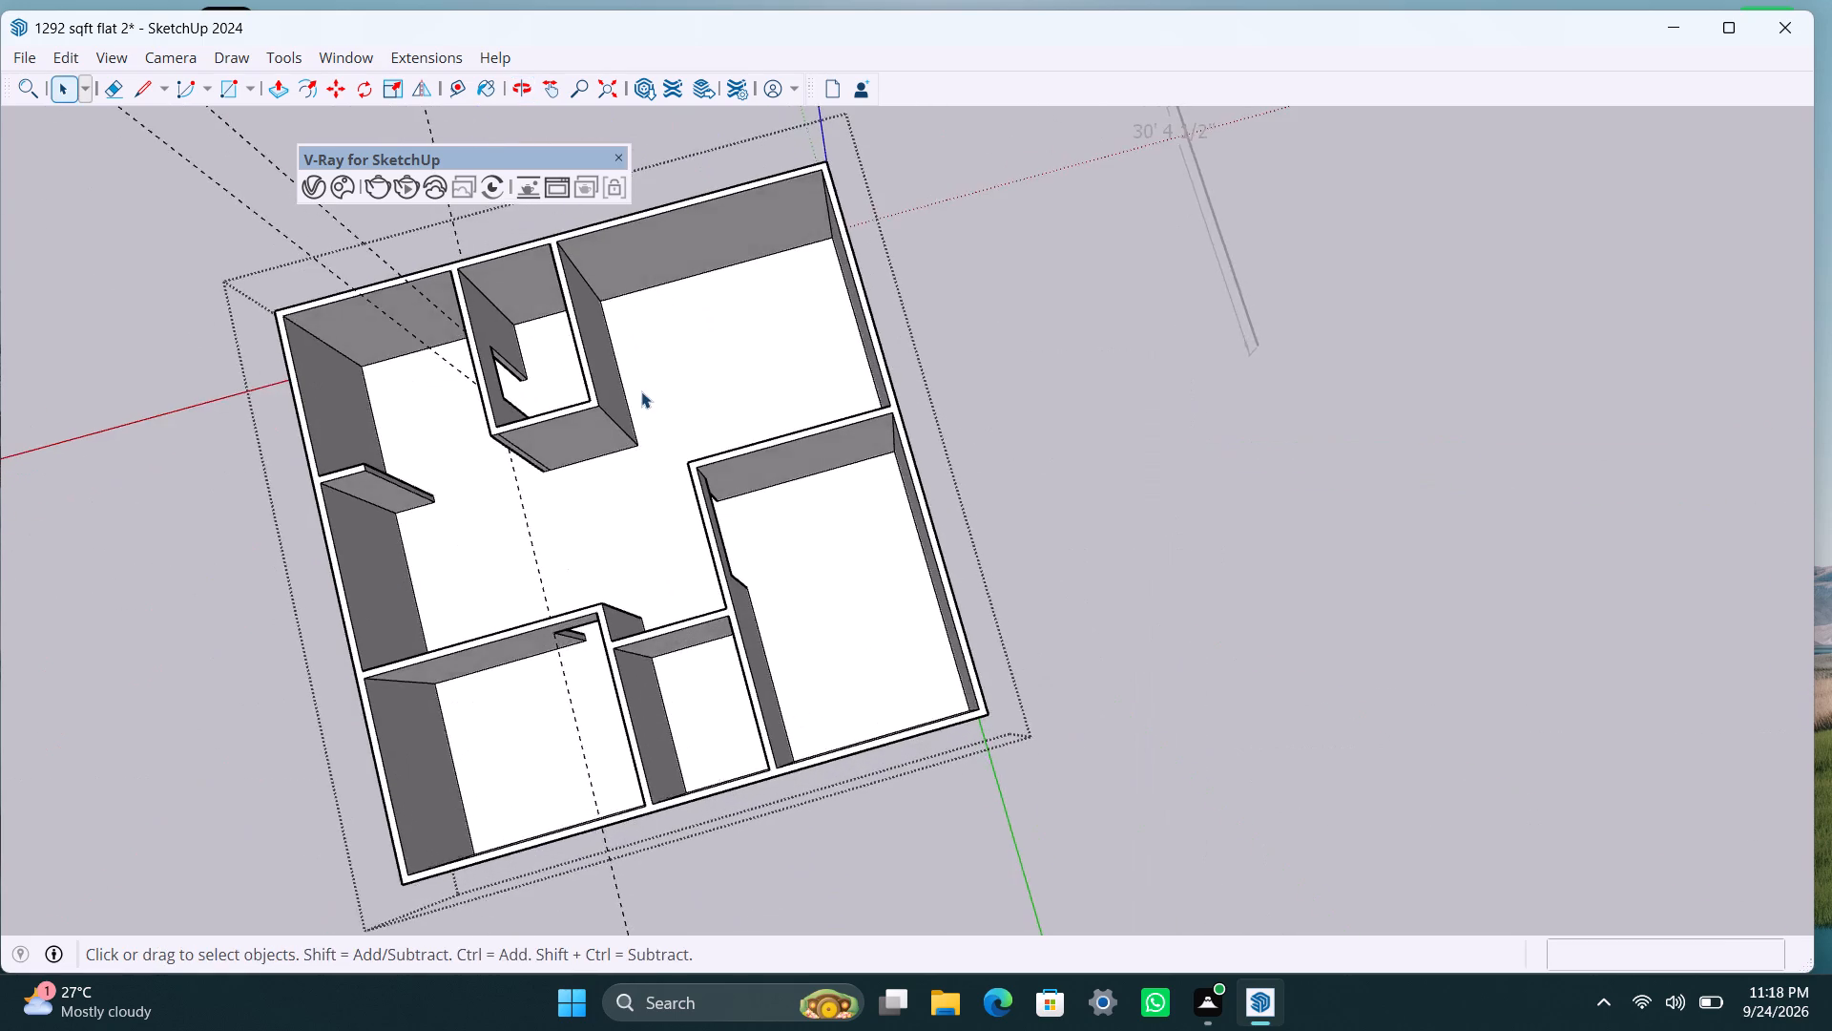
scroll(641, 391, up, 2)
shift+middle_drag(649, 399, 833, 546)
scroll(822, 532, up, 3)
middle_drag(822, 535, 659, 490)
scroll(753, 415, up, 1)
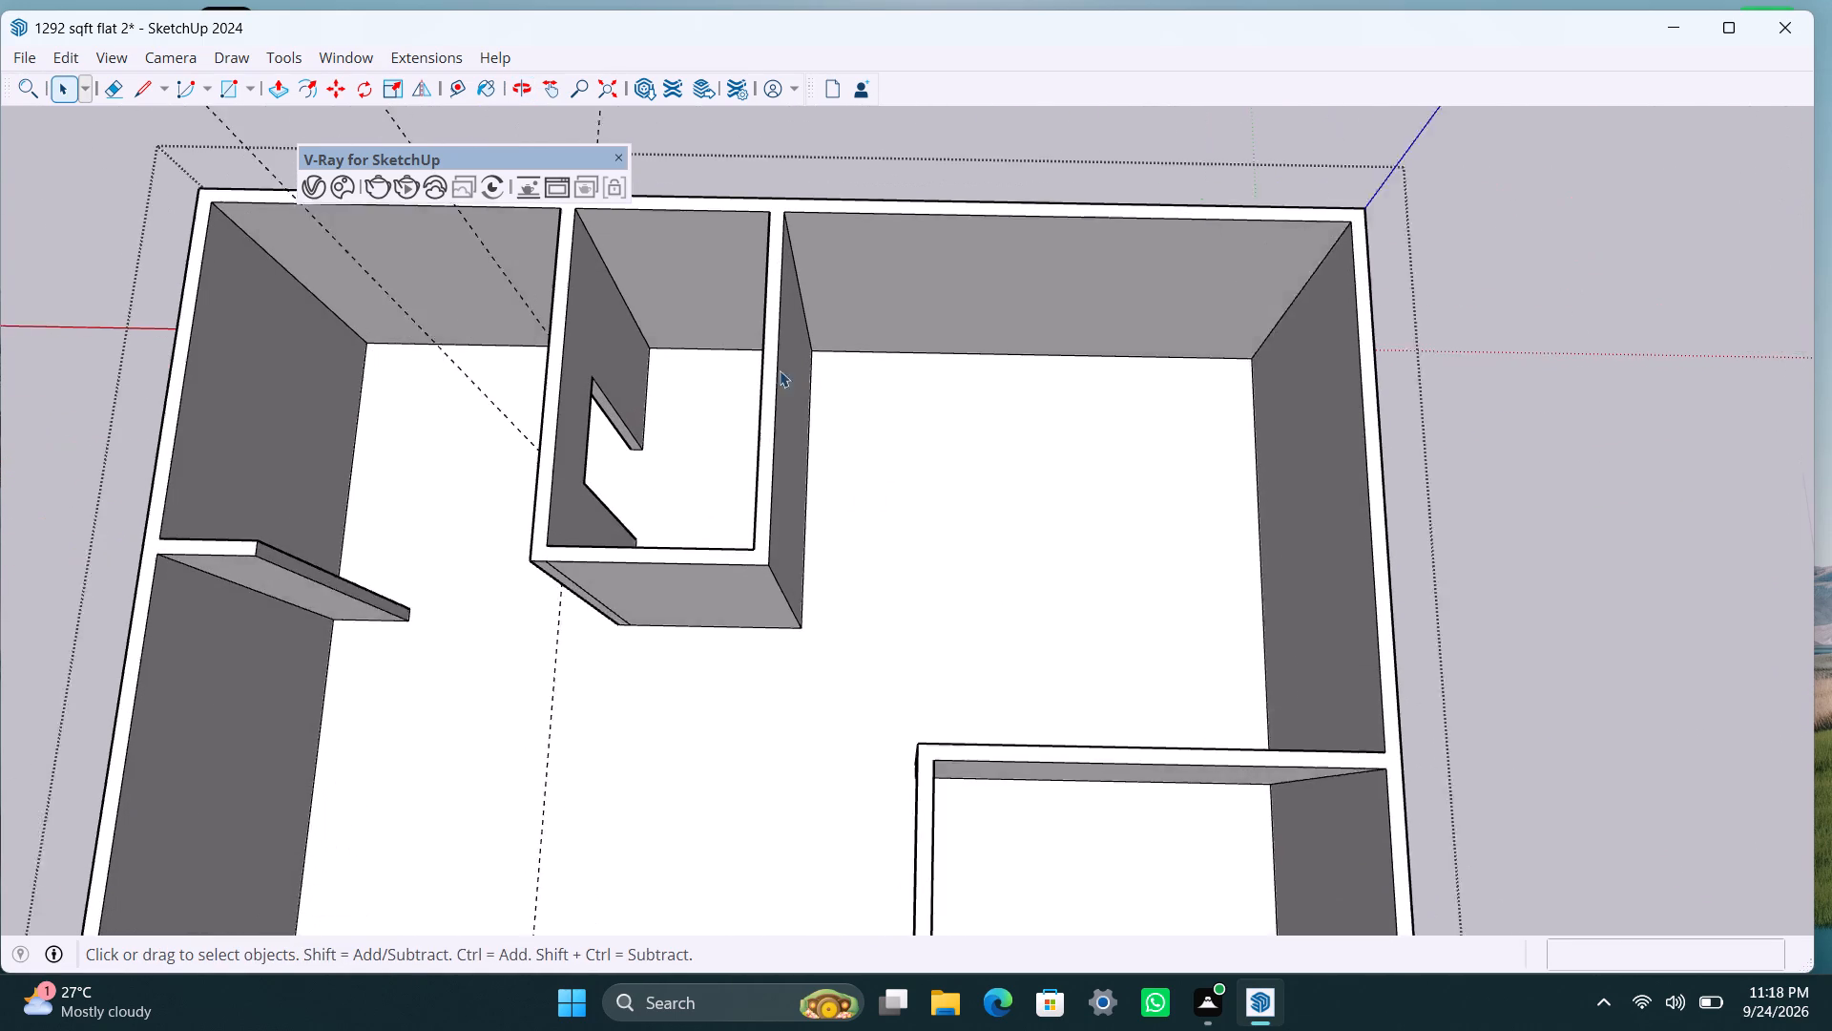
scroll(780, 370, up, 1)
click(806, 298)
key(m)
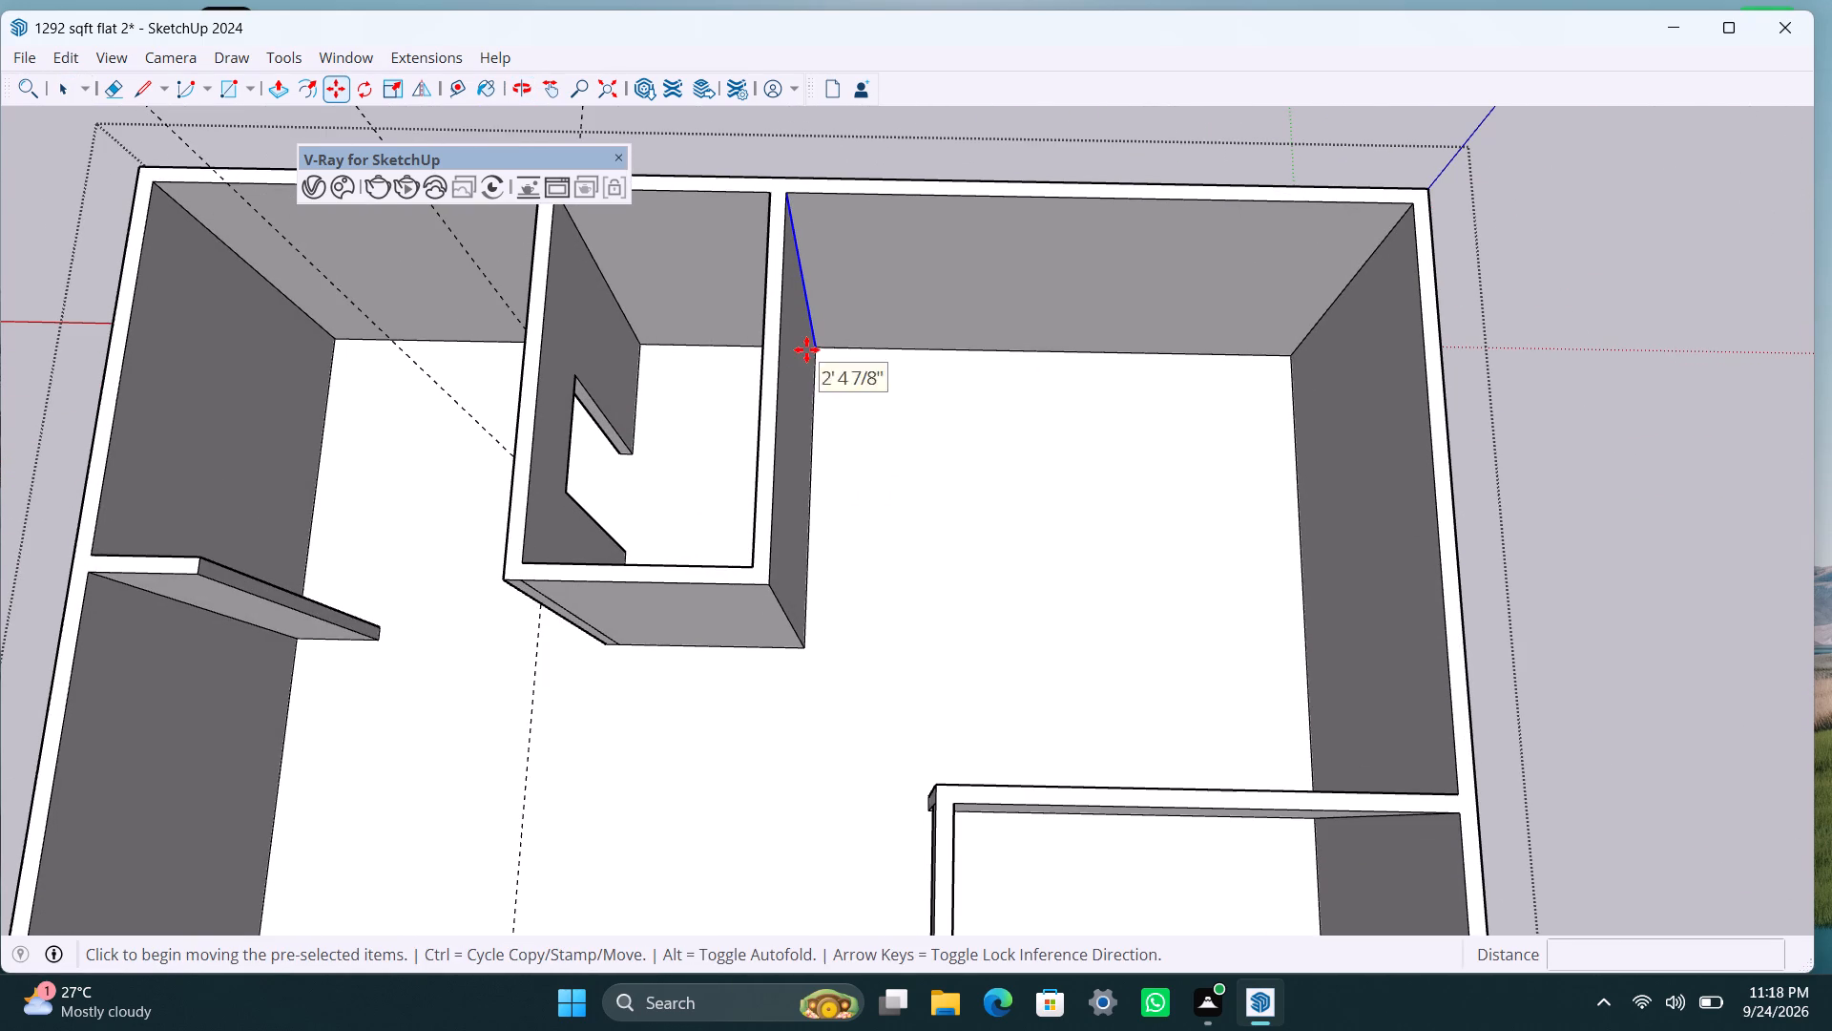
click(822, 344)
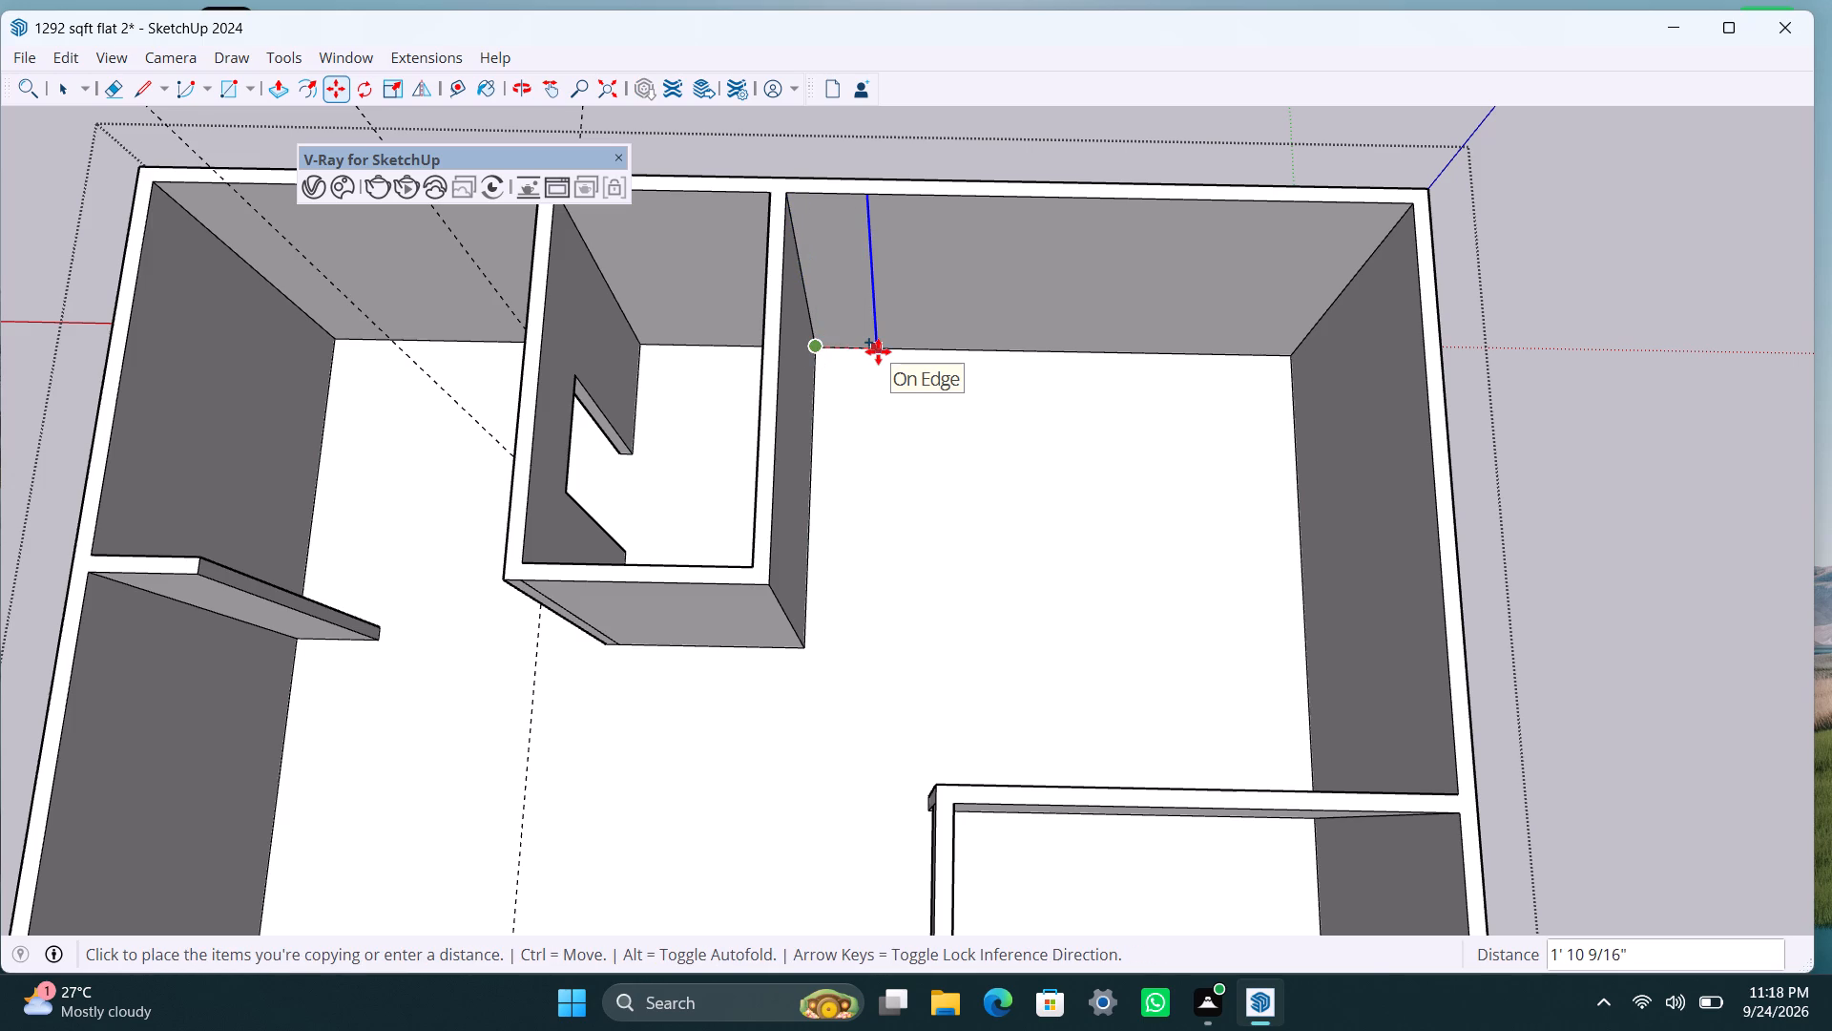
text(5')
key(Return)
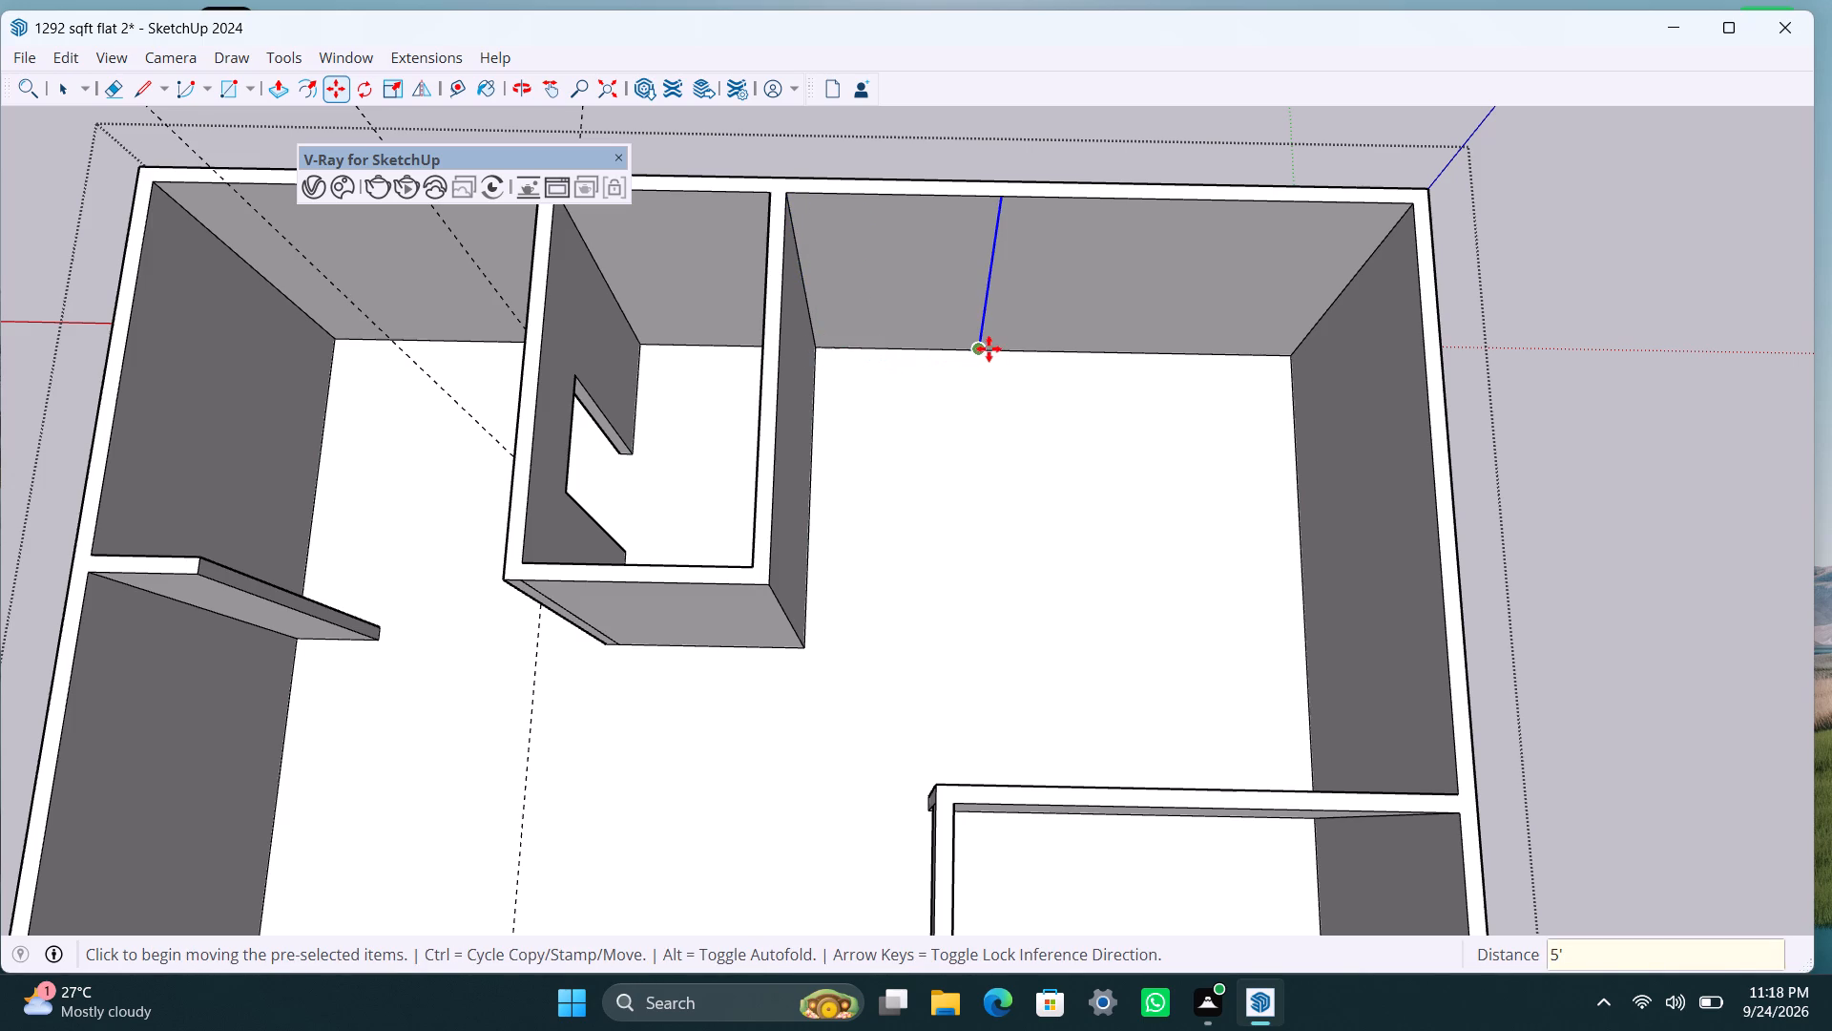
ctrl+click(989, 347)
text(4.5")
key(Return)
key(space)
Push/Pull the 4.5" strip on the outer wall 8' into the open room to form a partition.
click(988, 283)
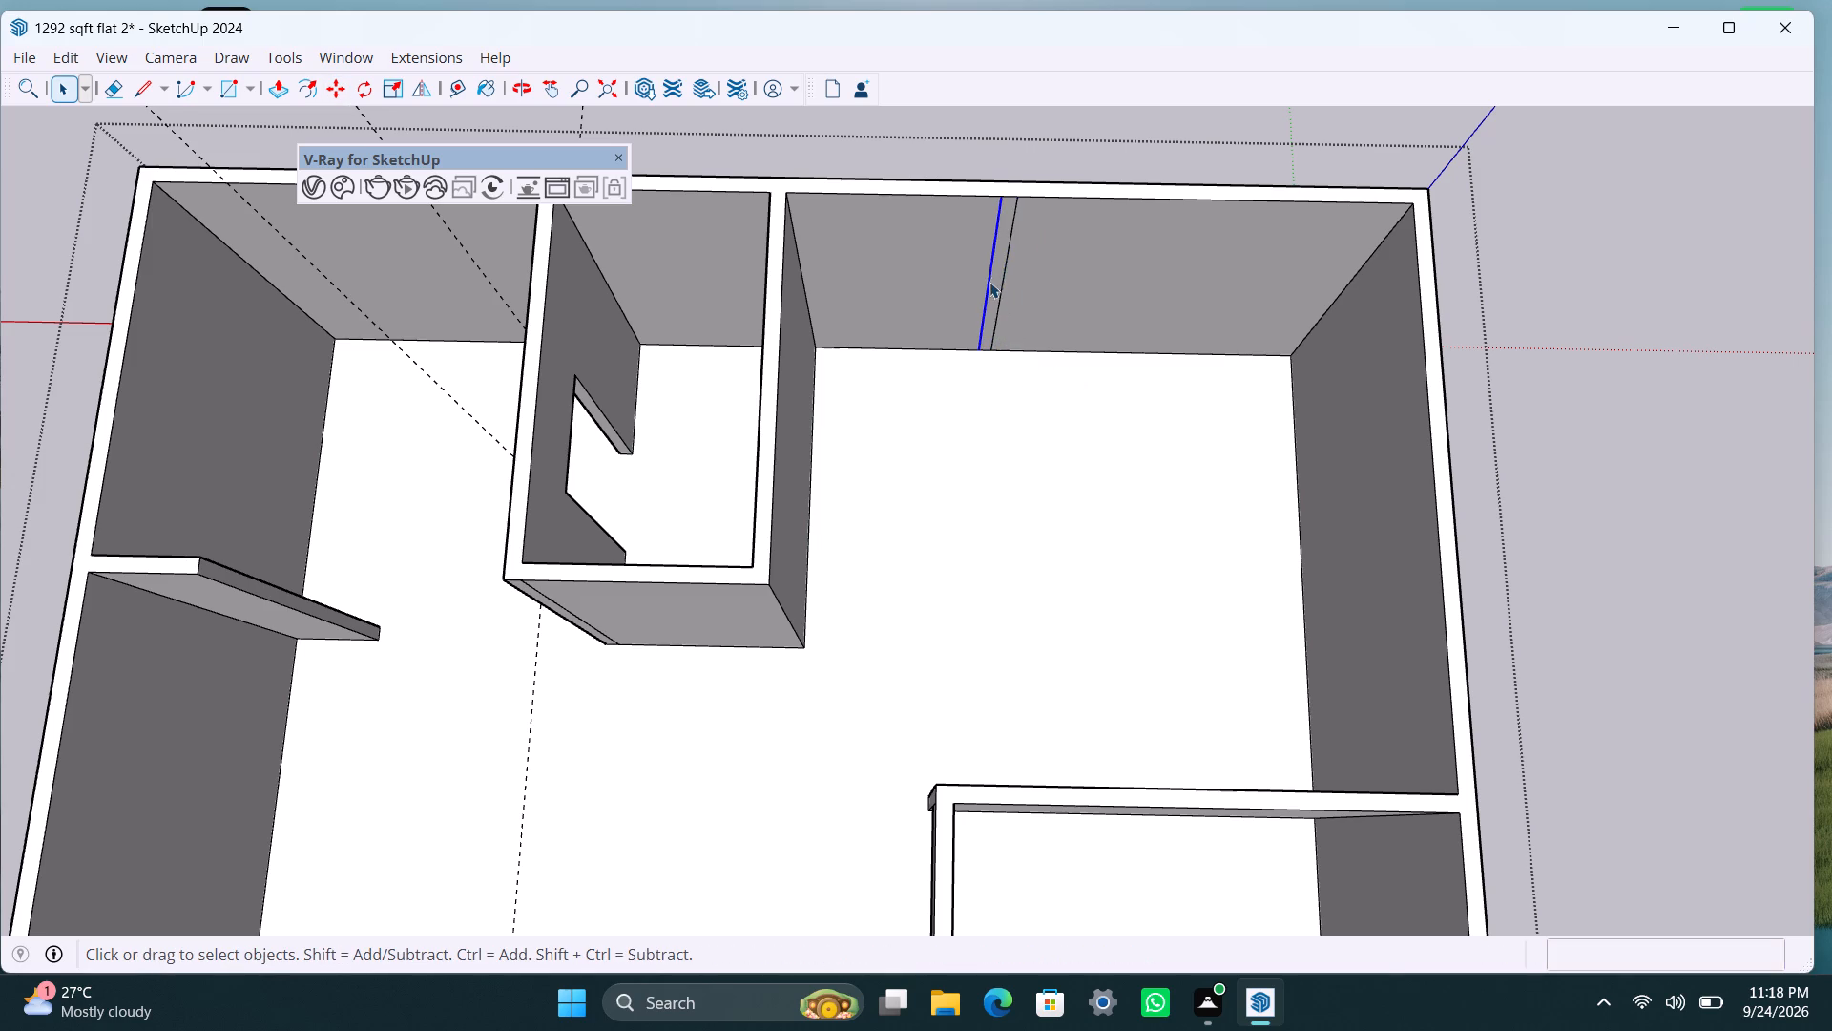
click(994, 260)
click(1004, 242)
key(p)
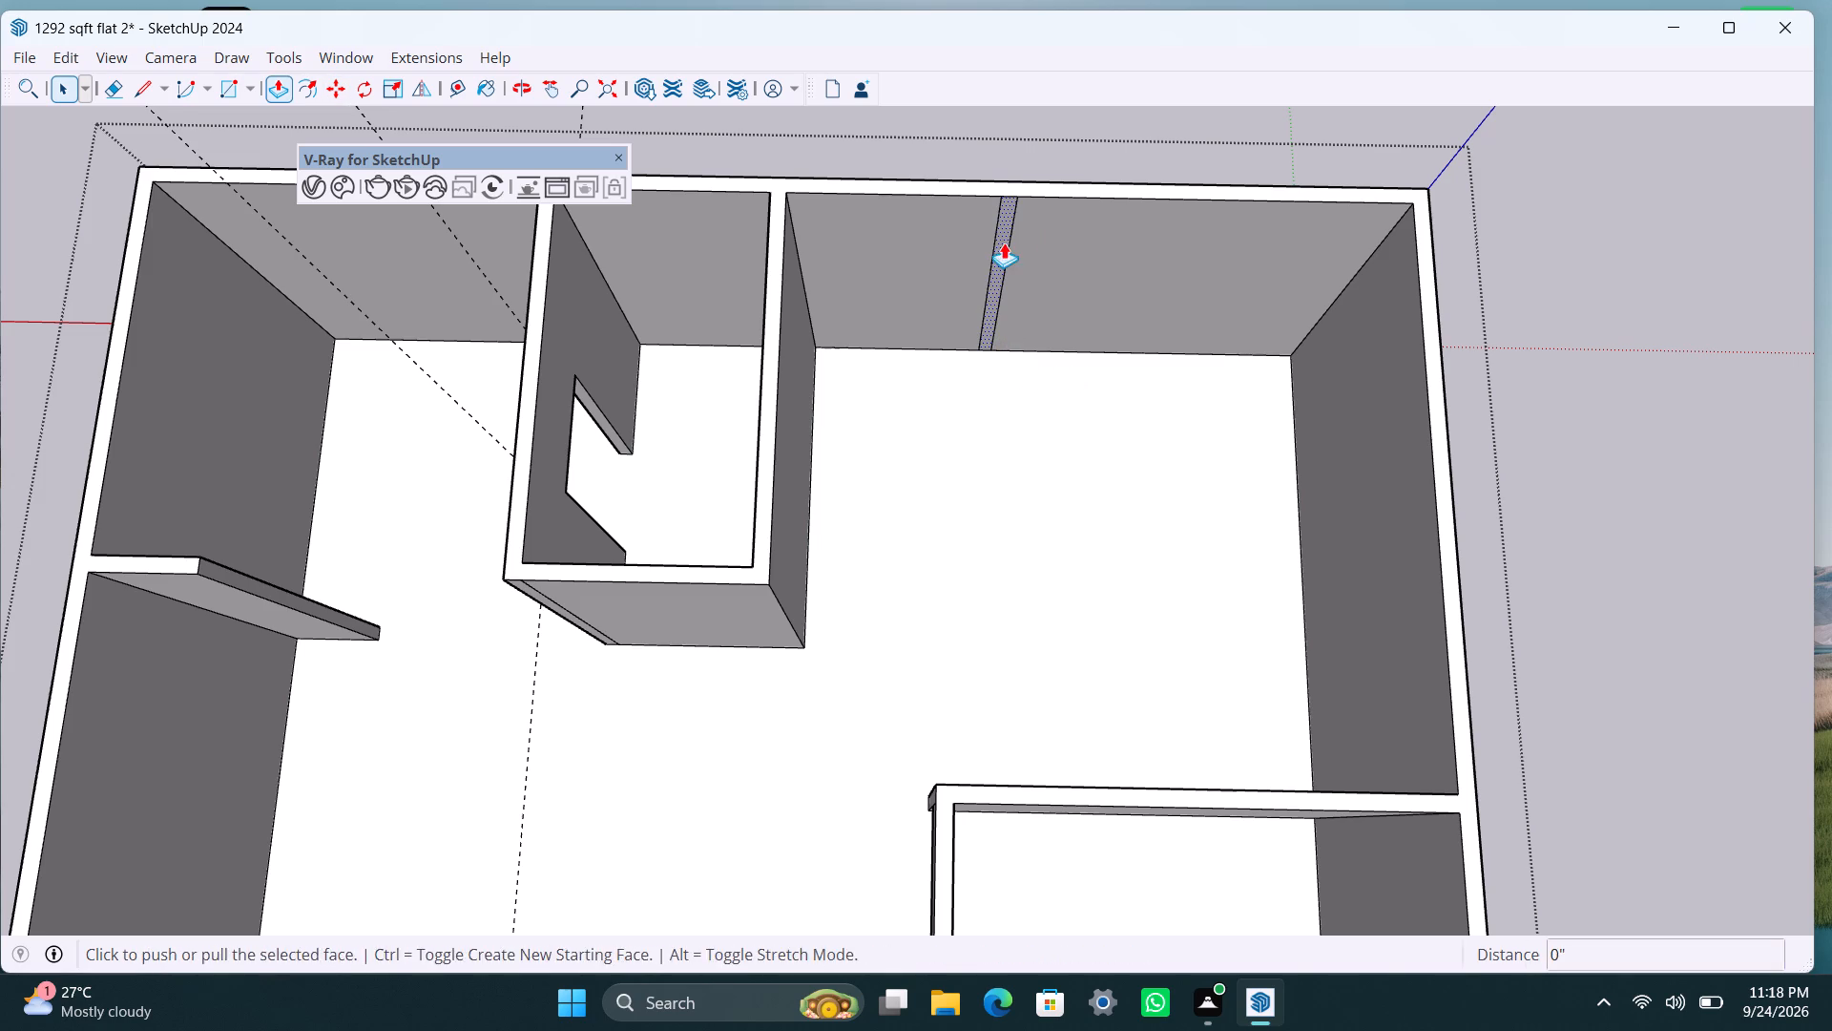
drag(1004, 242, 977, 473)
key(8)
key(apostrophe)
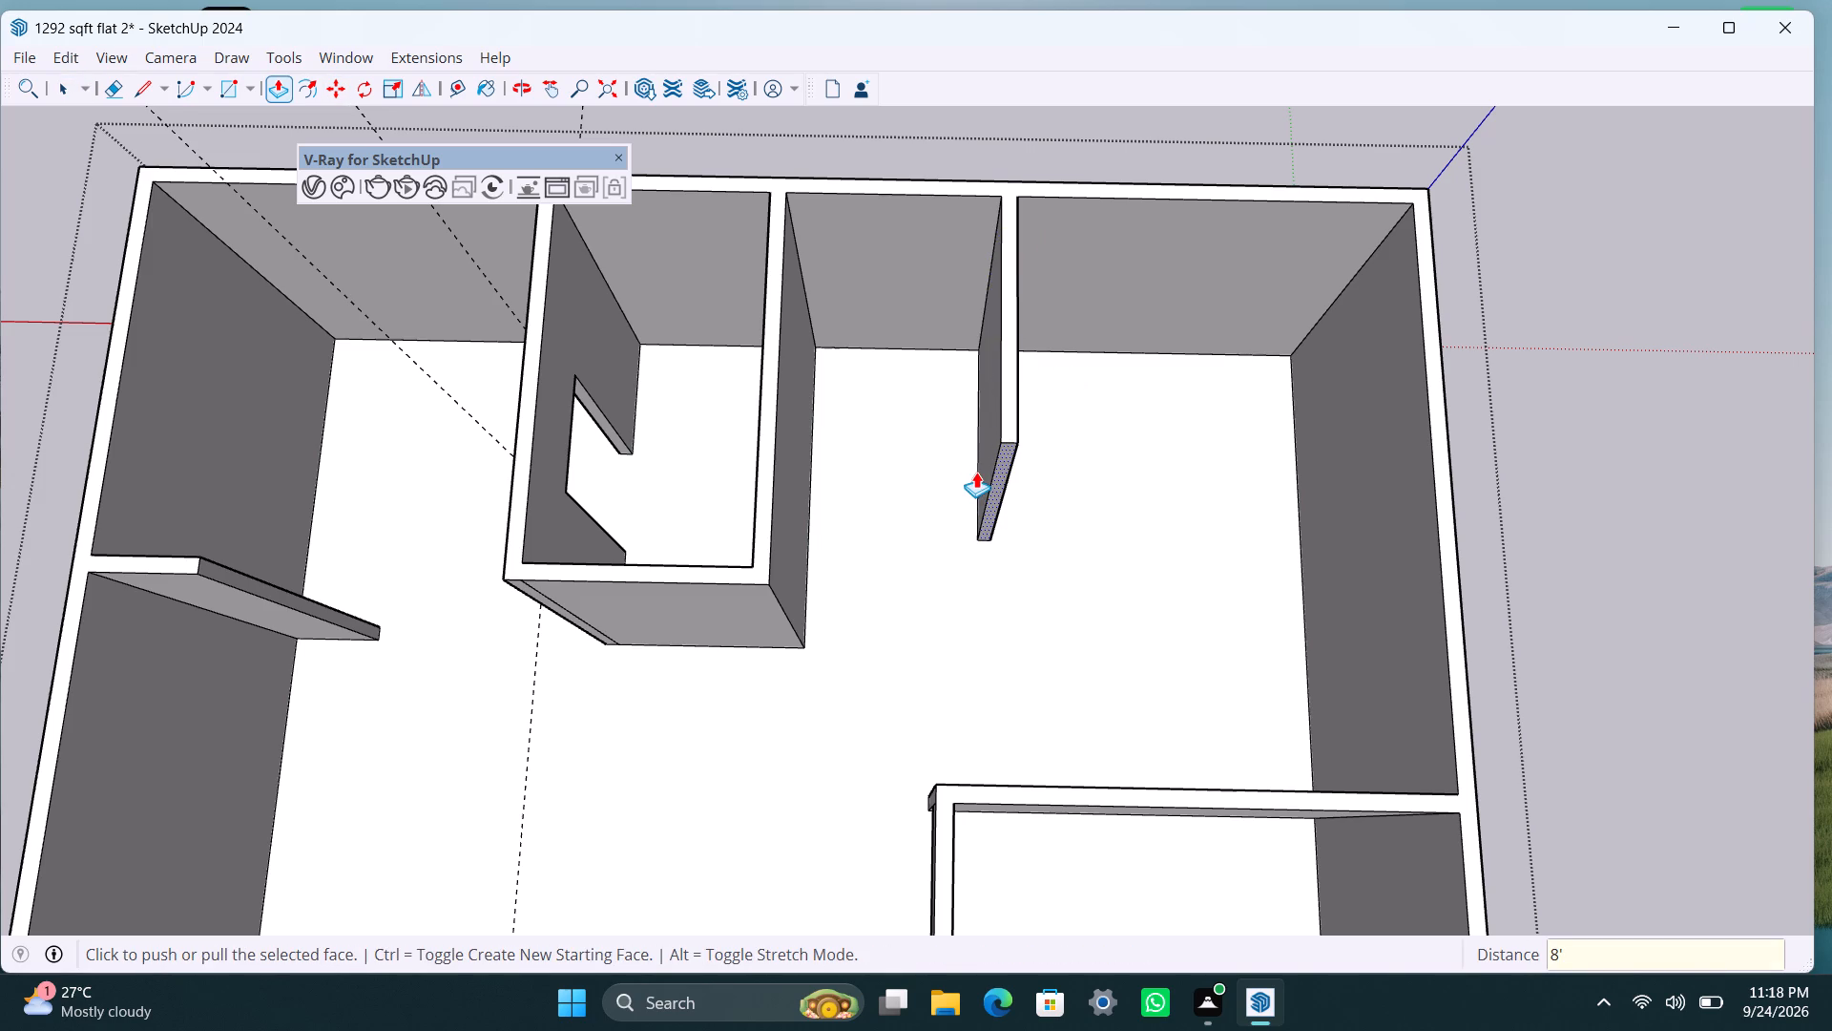
key(Return)
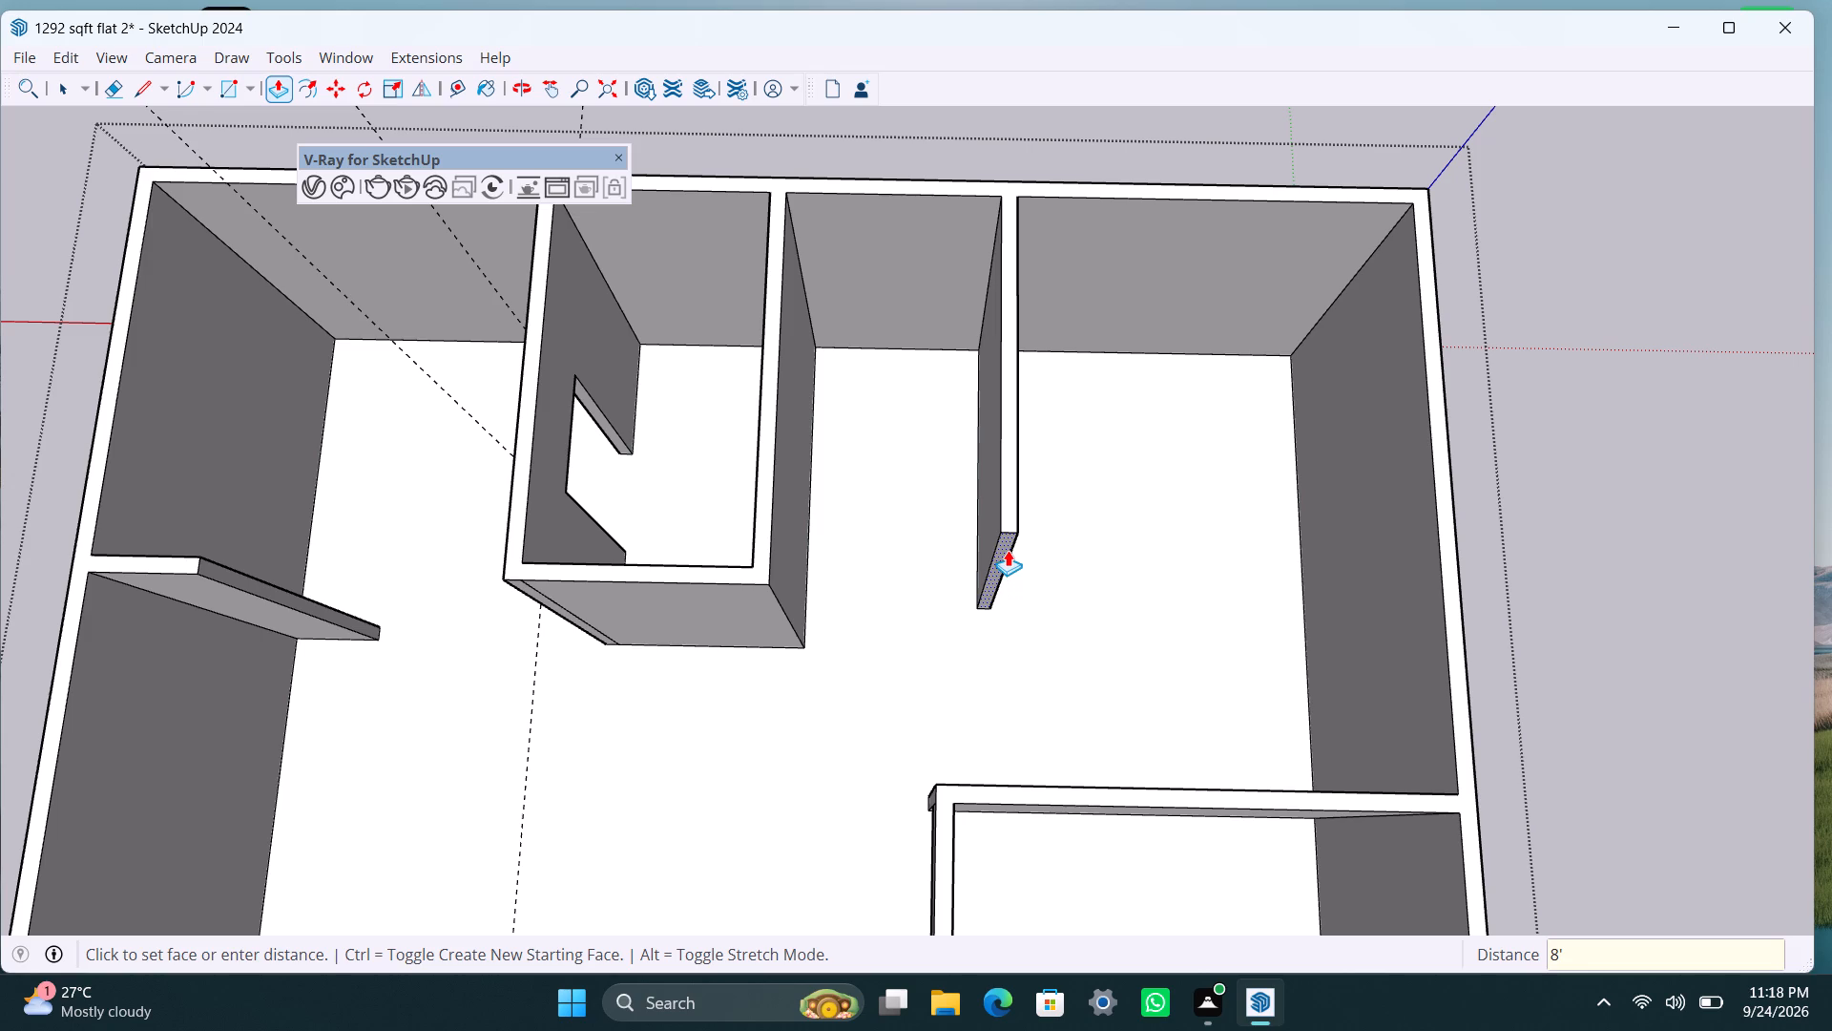
Extend the new partition's free end by another 4.5" with Push/Pull.
drag(1008, 550, 1012, 566)
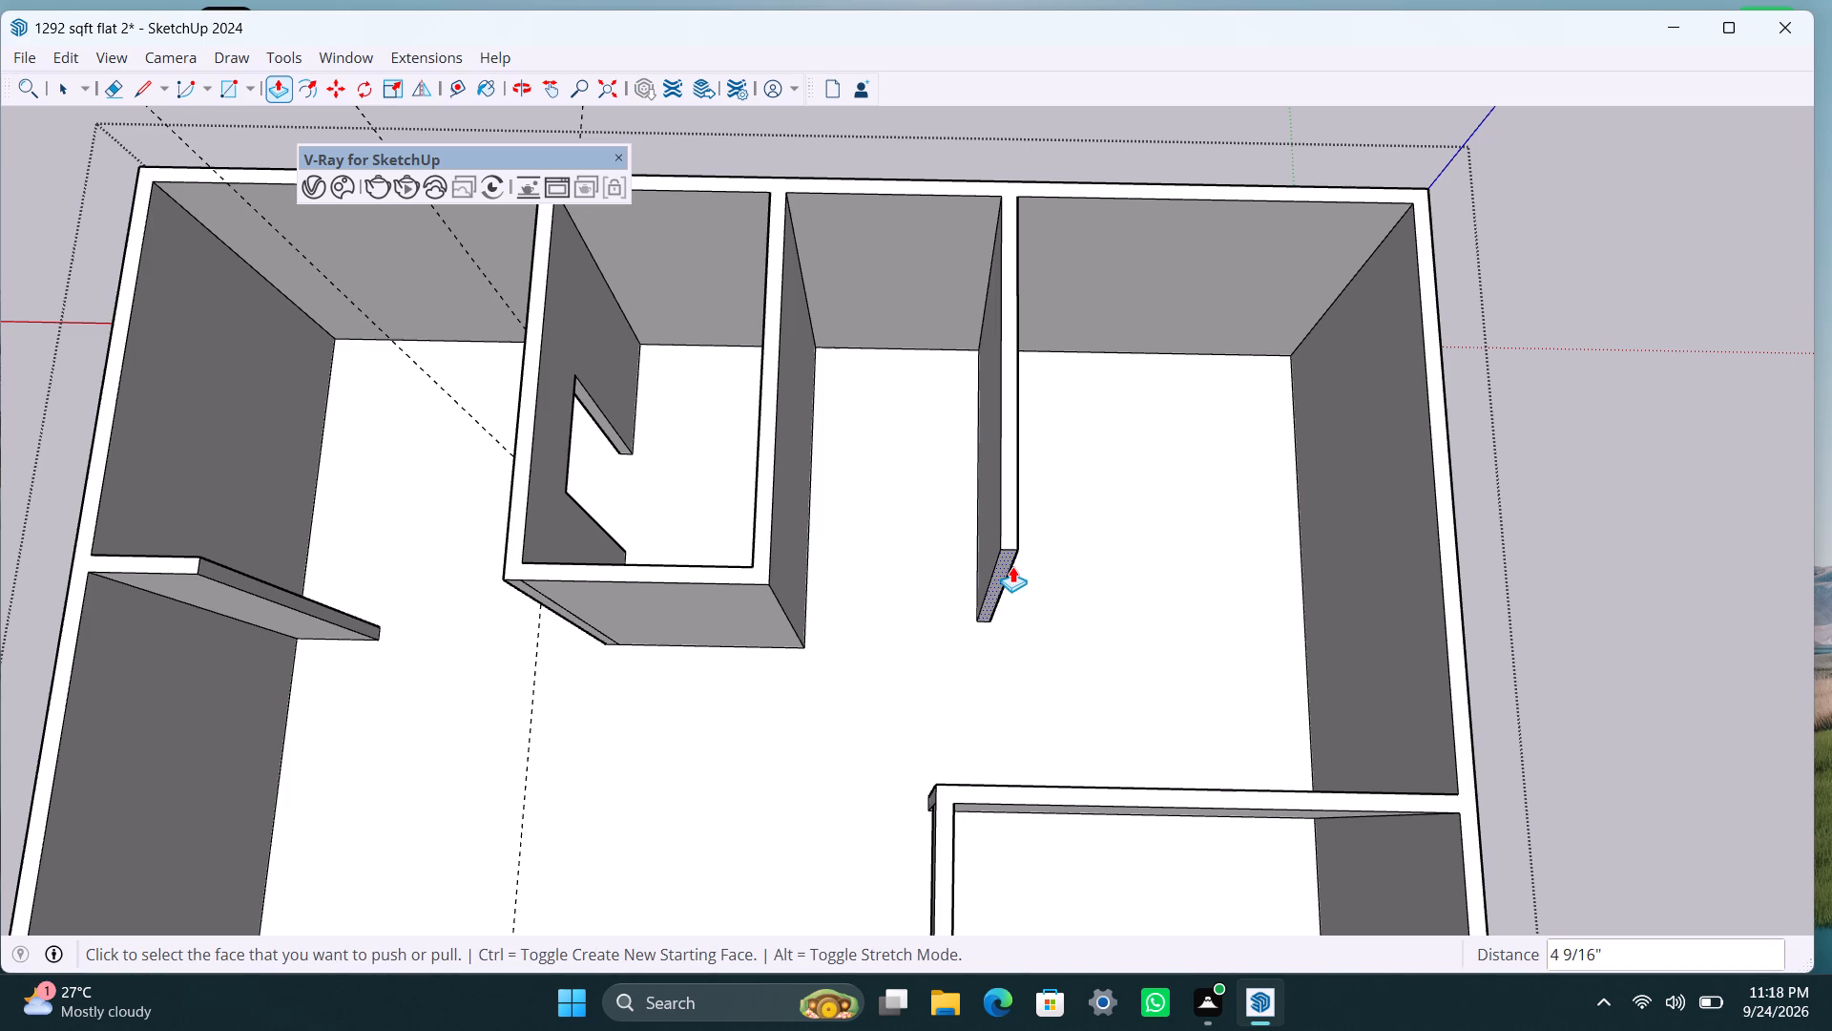
text(4.5")
key(Return)
key(space)
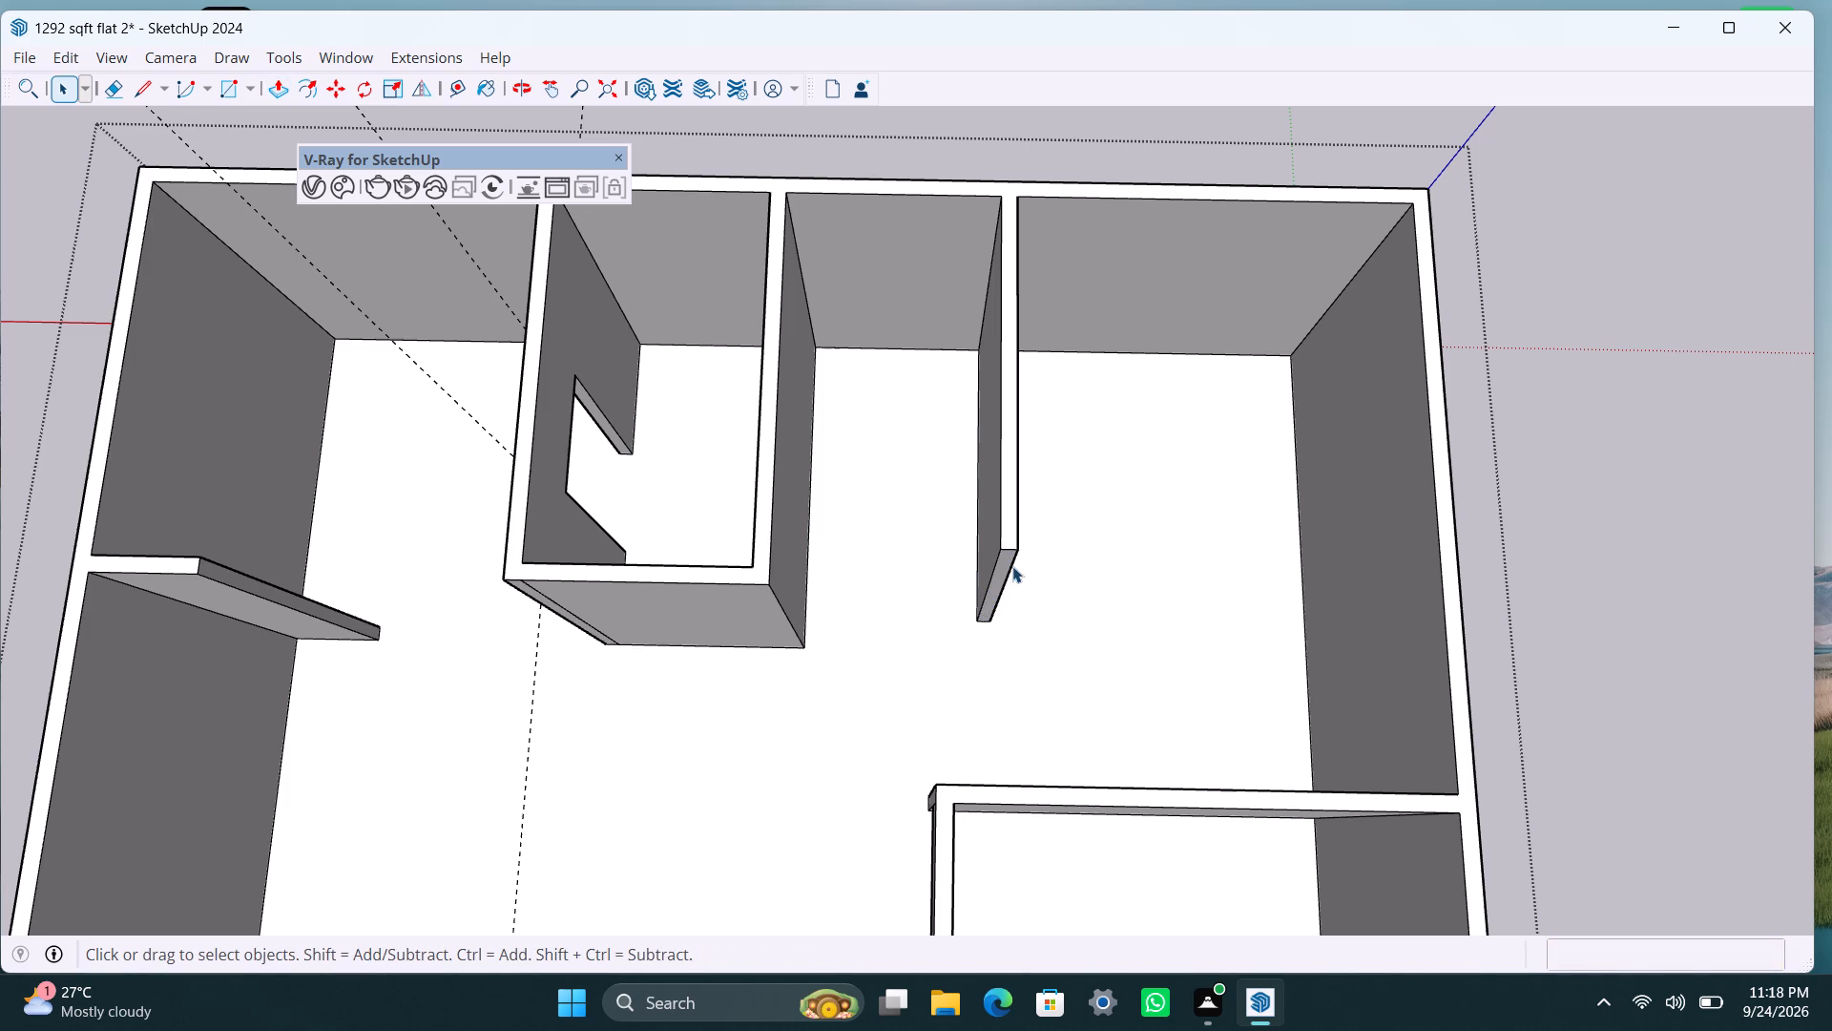
Copy the vertical edge at the new partition's free end 4.5" back along the face toward the small room.
scroll(941, 611, up, 2)
middle_drag(943, 614, 1217, 595)
scroll(1078, 576, up, 3)
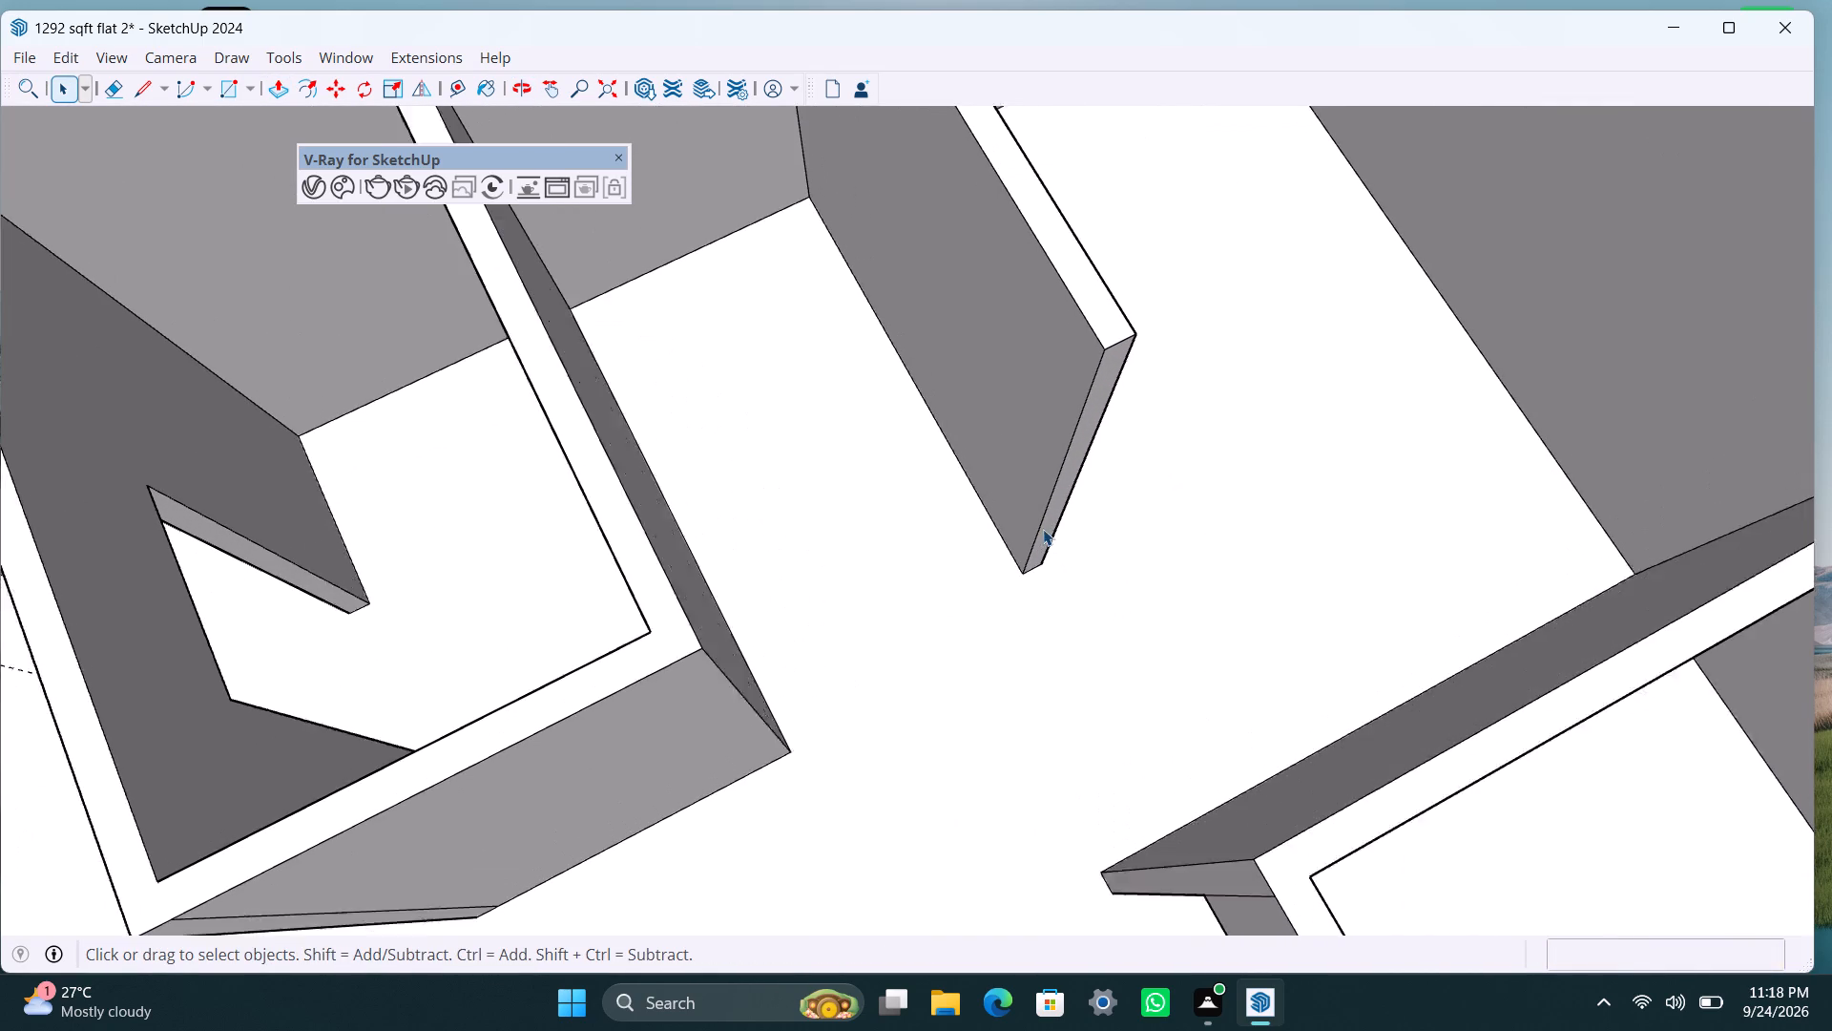
scroll(1043, 529, up, 1)
click(1043, 529)
key(m)
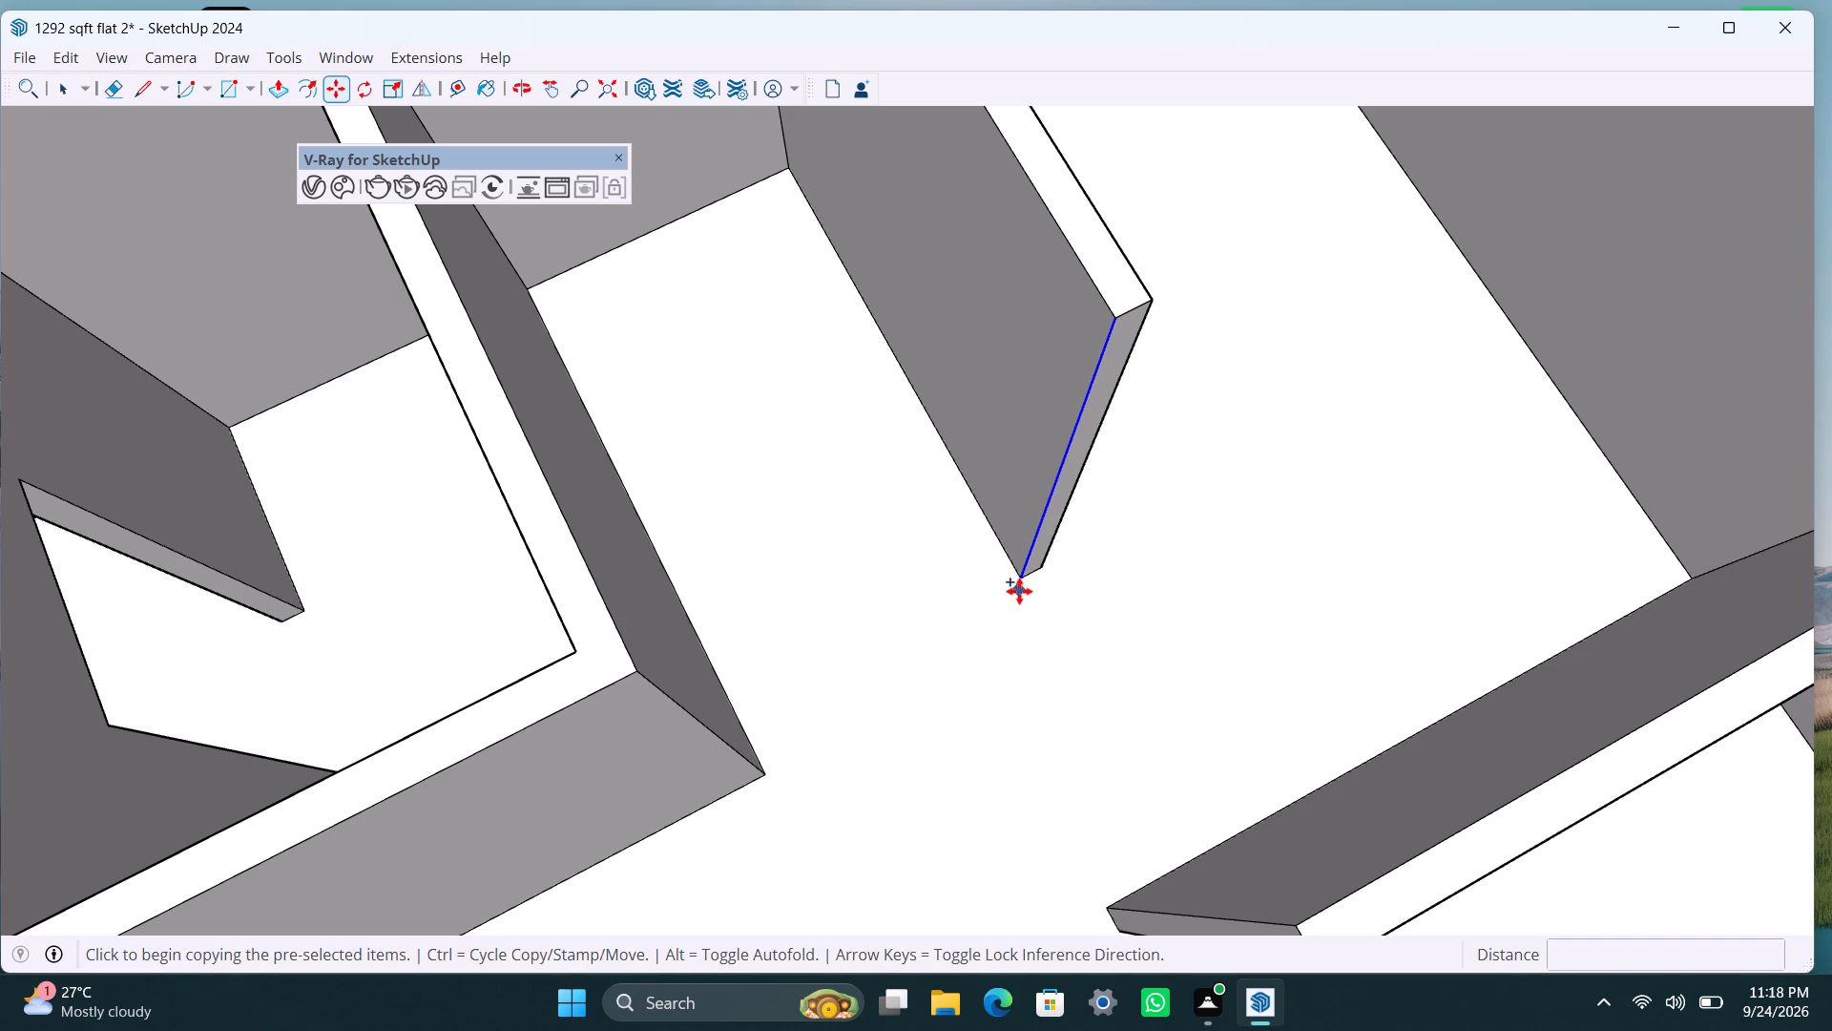
click(1017, 573)
text(4.5")
key(Return)
key(space)
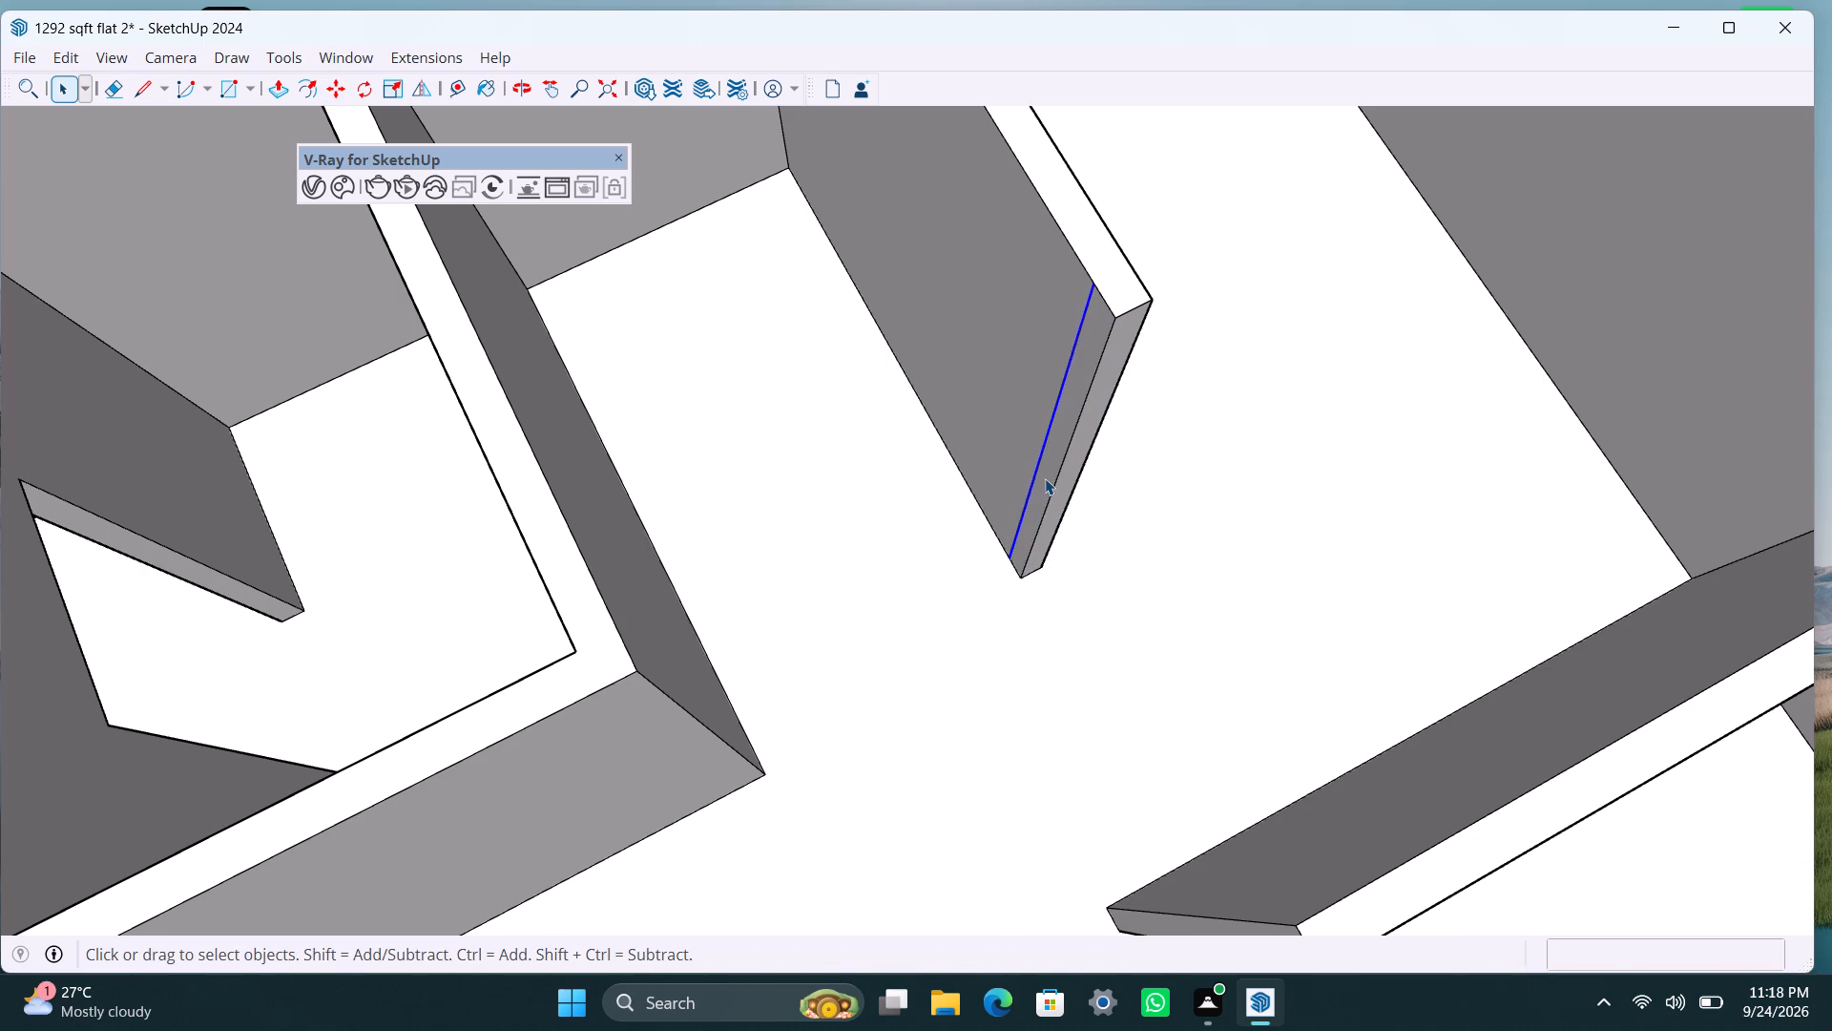
Push/Pull the 4.5" end strip 5' across to the small room's partition, enclosing the new room.
click(1045, 478)
key(p)
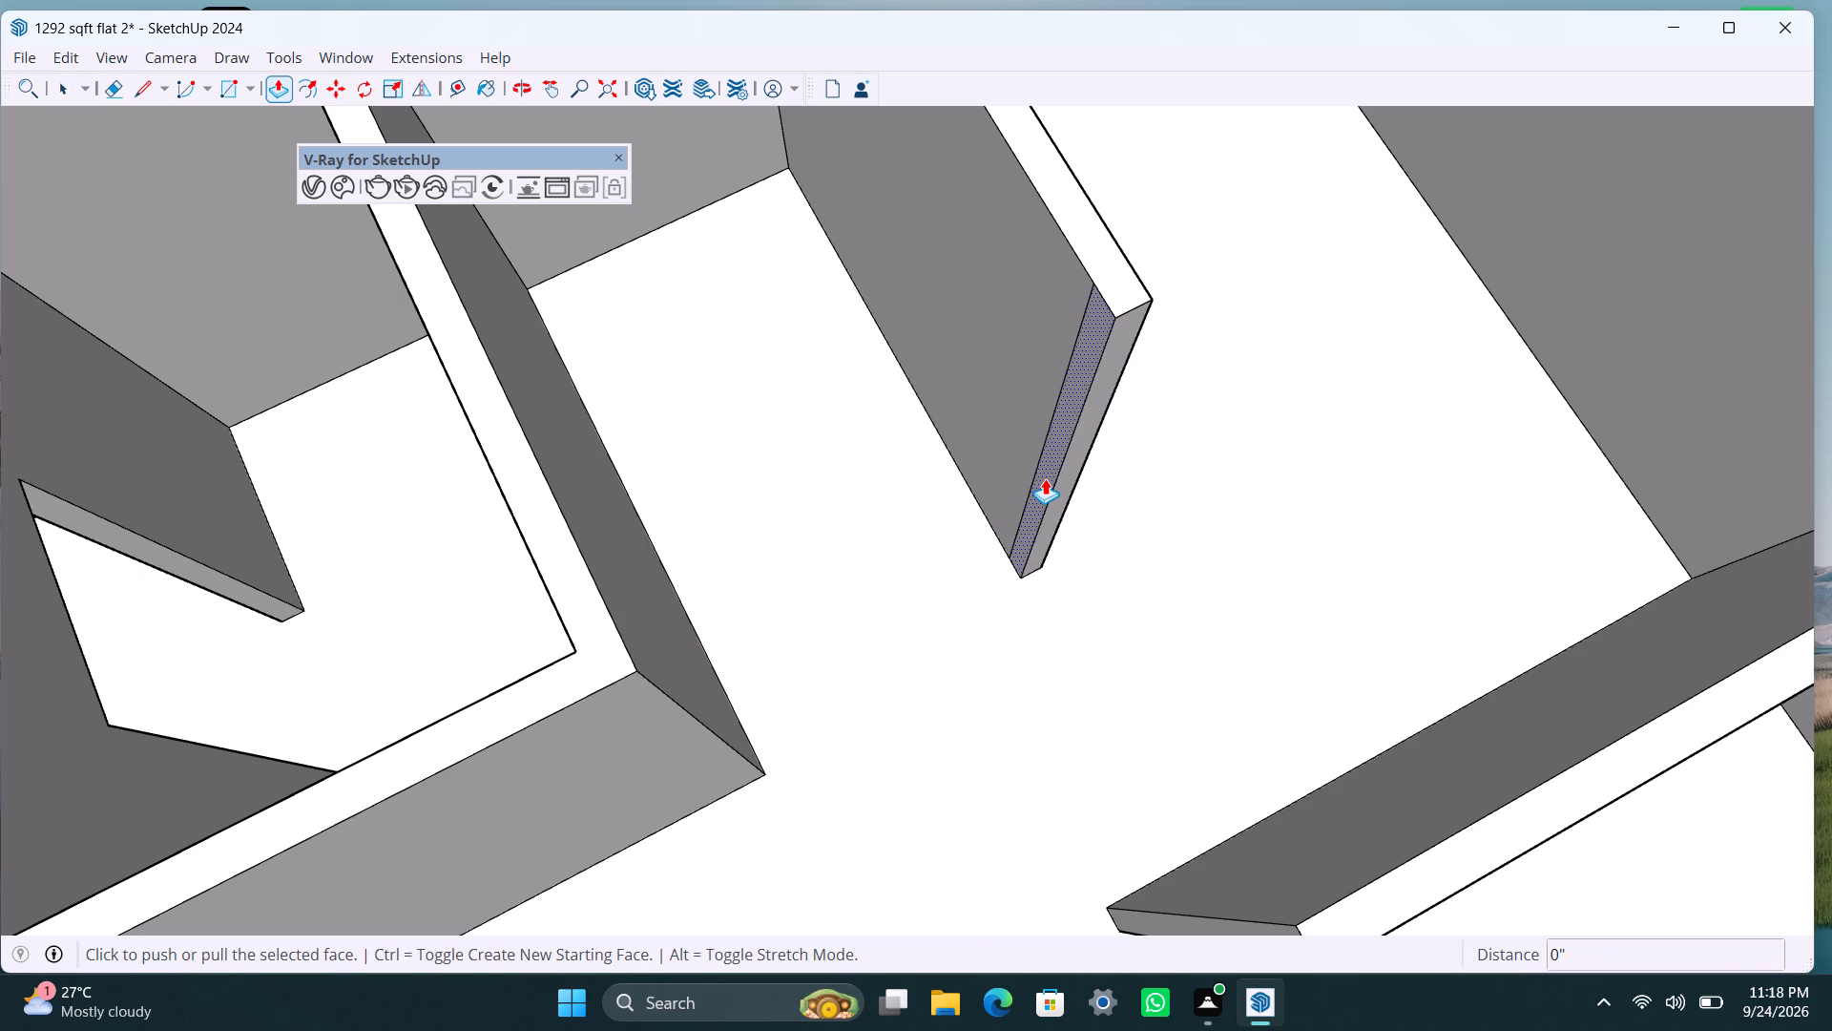
drag(1045, 478, 664, 661)
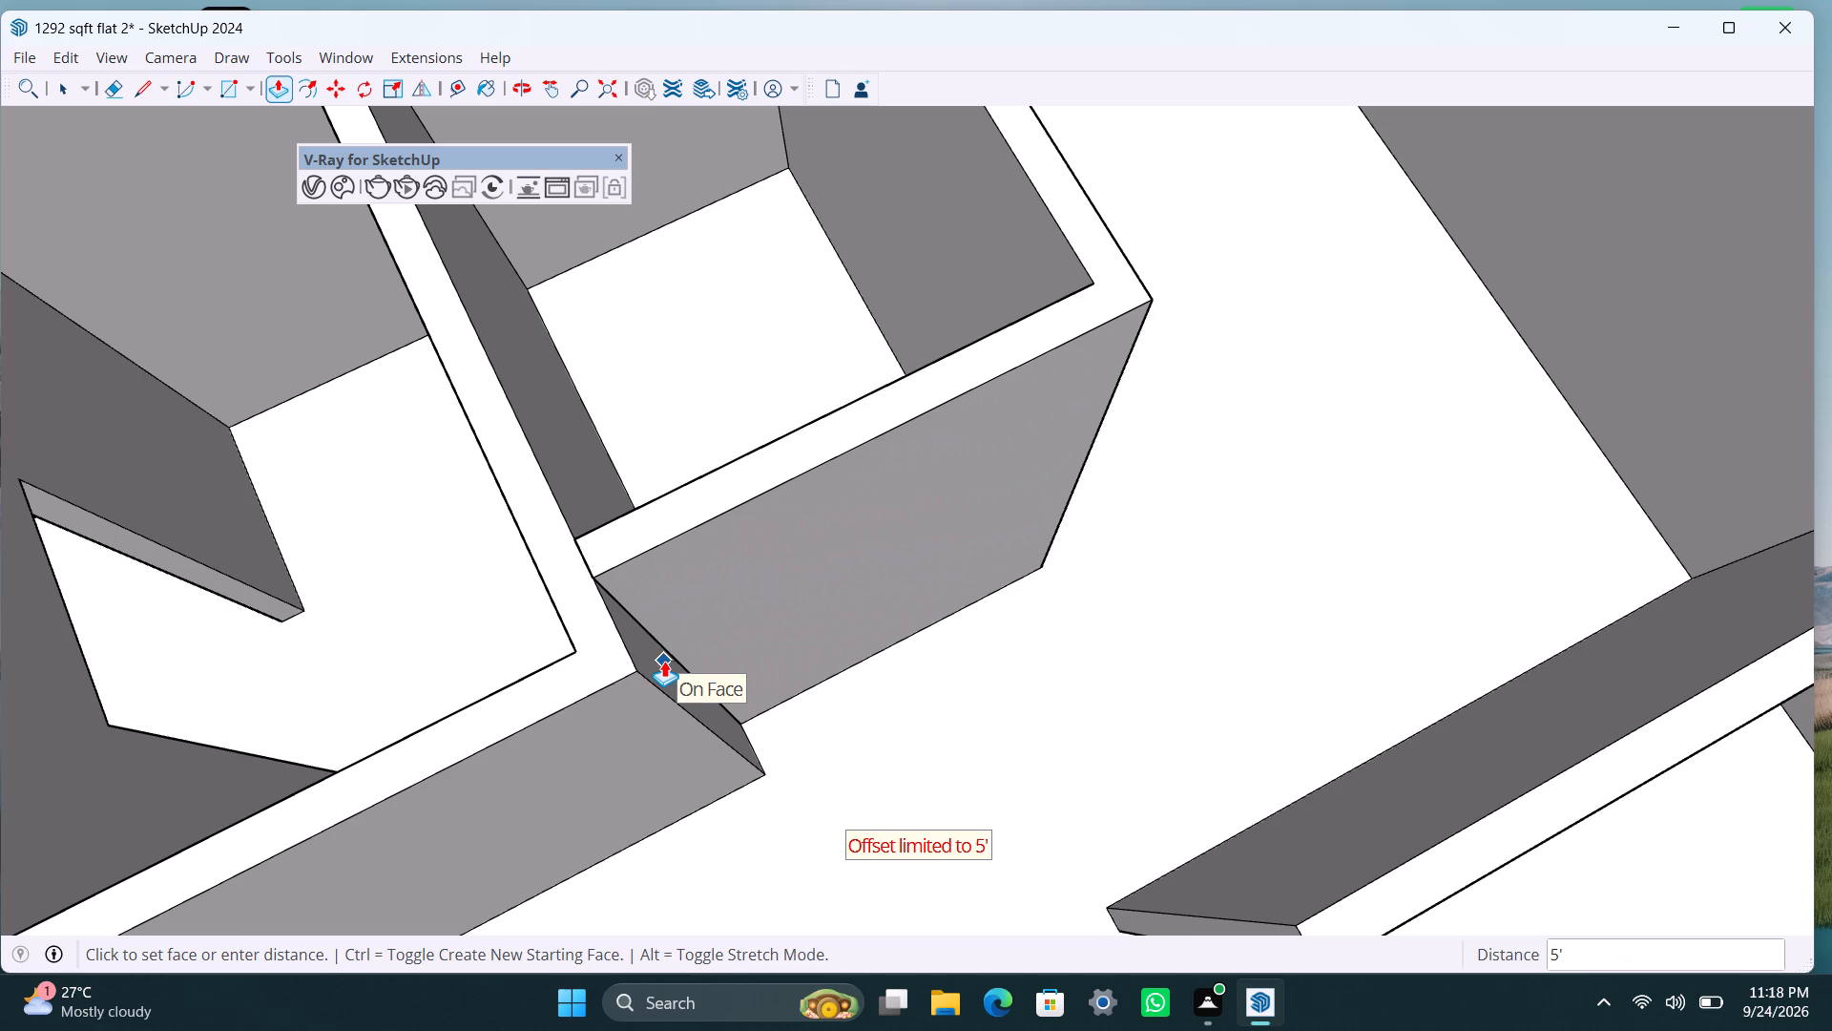
drag(664, 661, 662, 661)
key(space)
Inspect the newly enclosed 5' room and the junction of its front wall with the adjoining partition.
scroll(831, 626, up, 2)
middle_drag(834, 651, 400, 590)
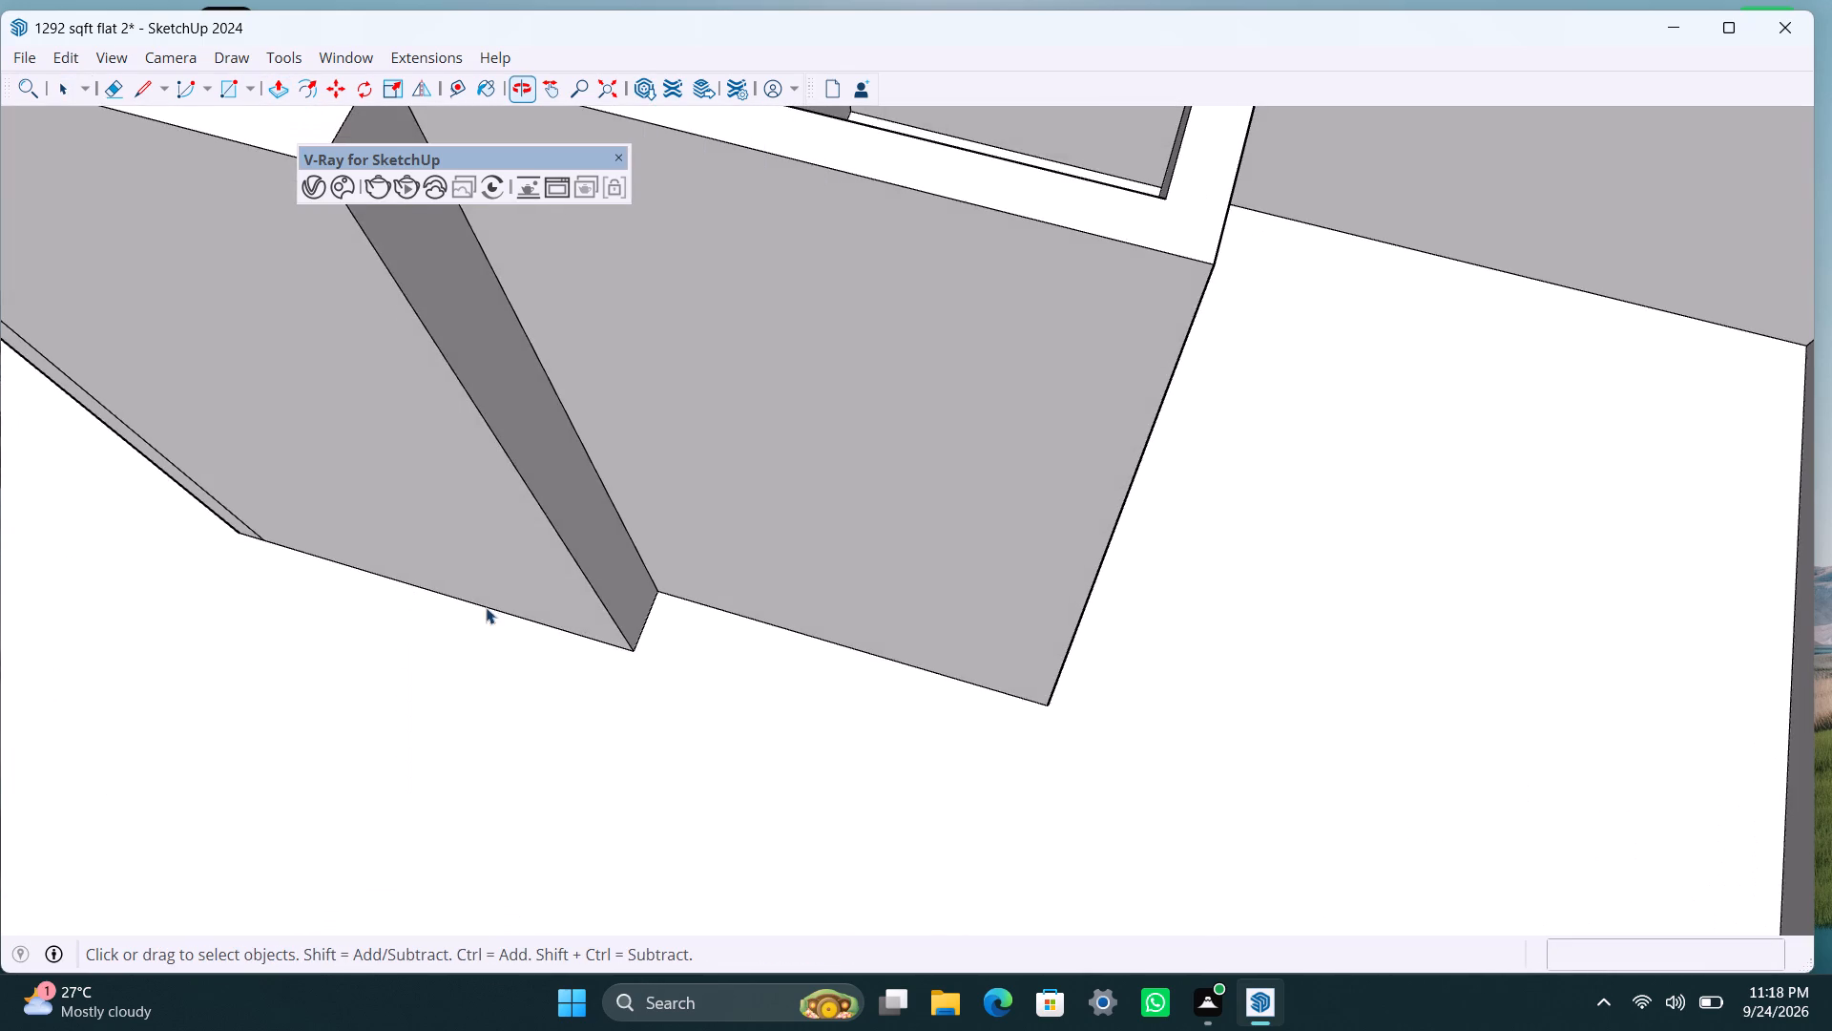
scroll(653, 693, down, 8)
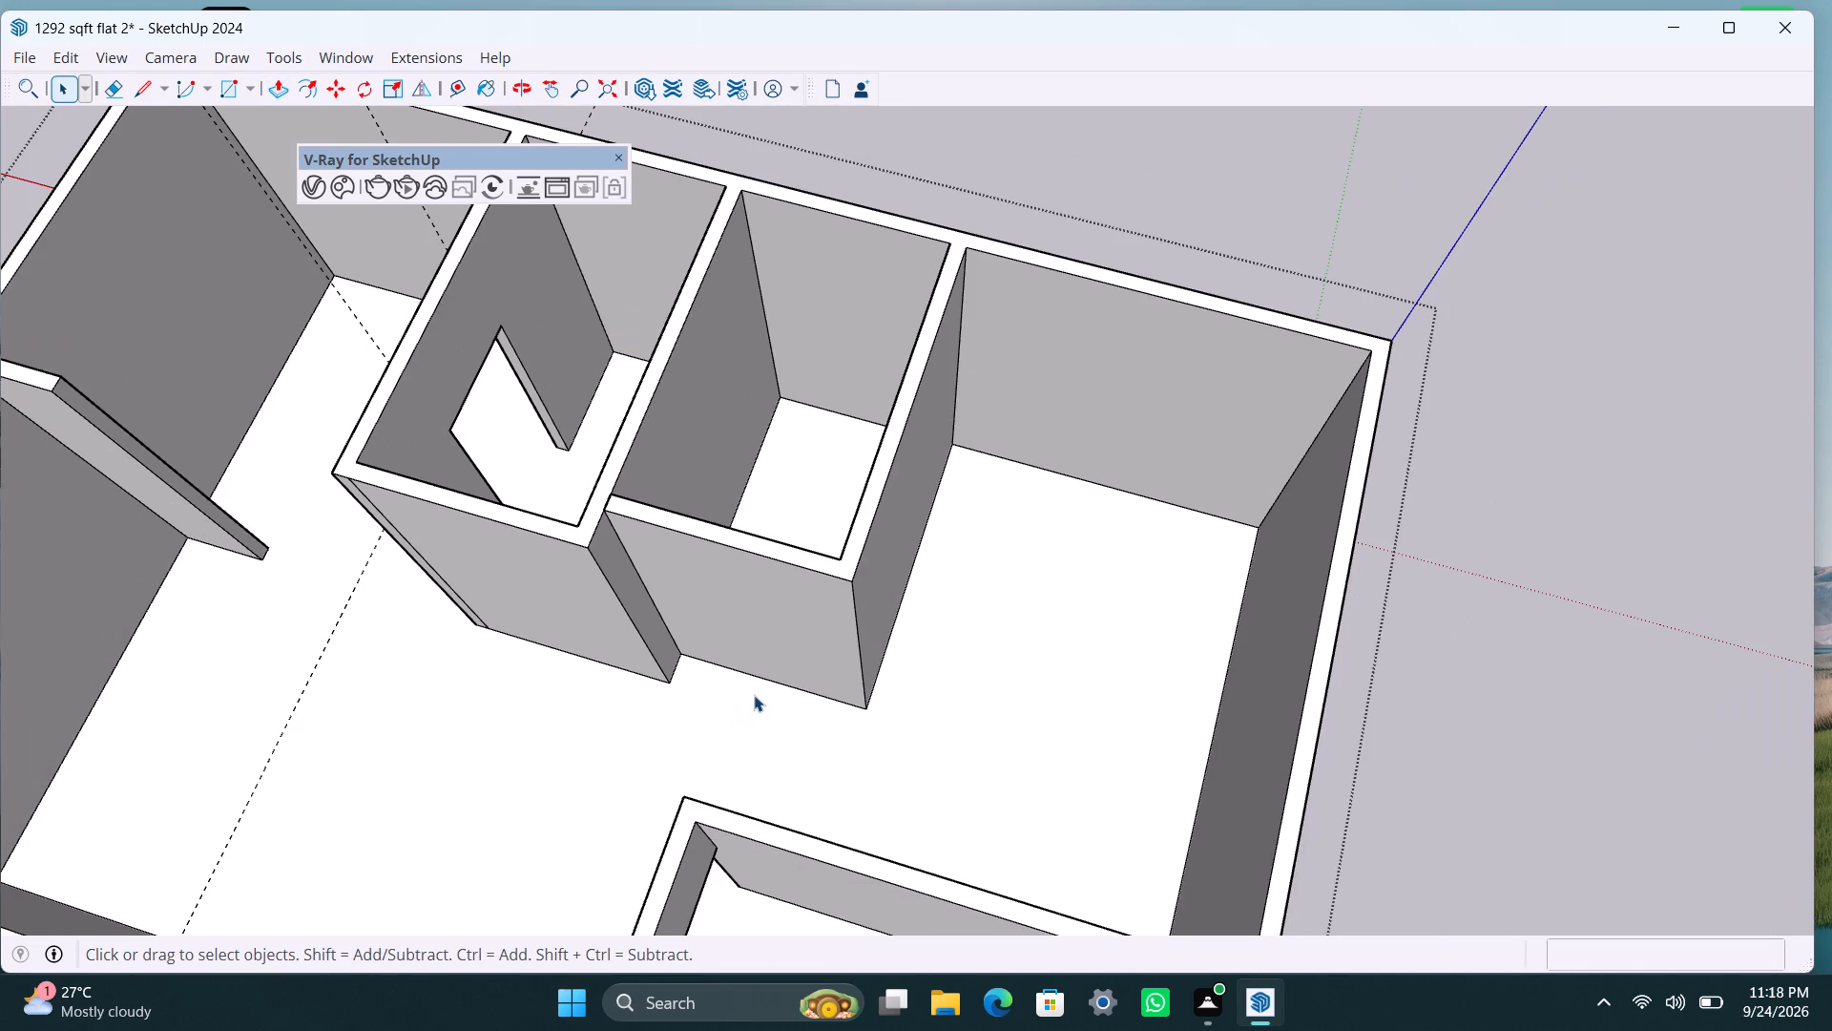
scroll(912, 785, down, 1)
shift+middle_drag(805, 768, 883, 729)
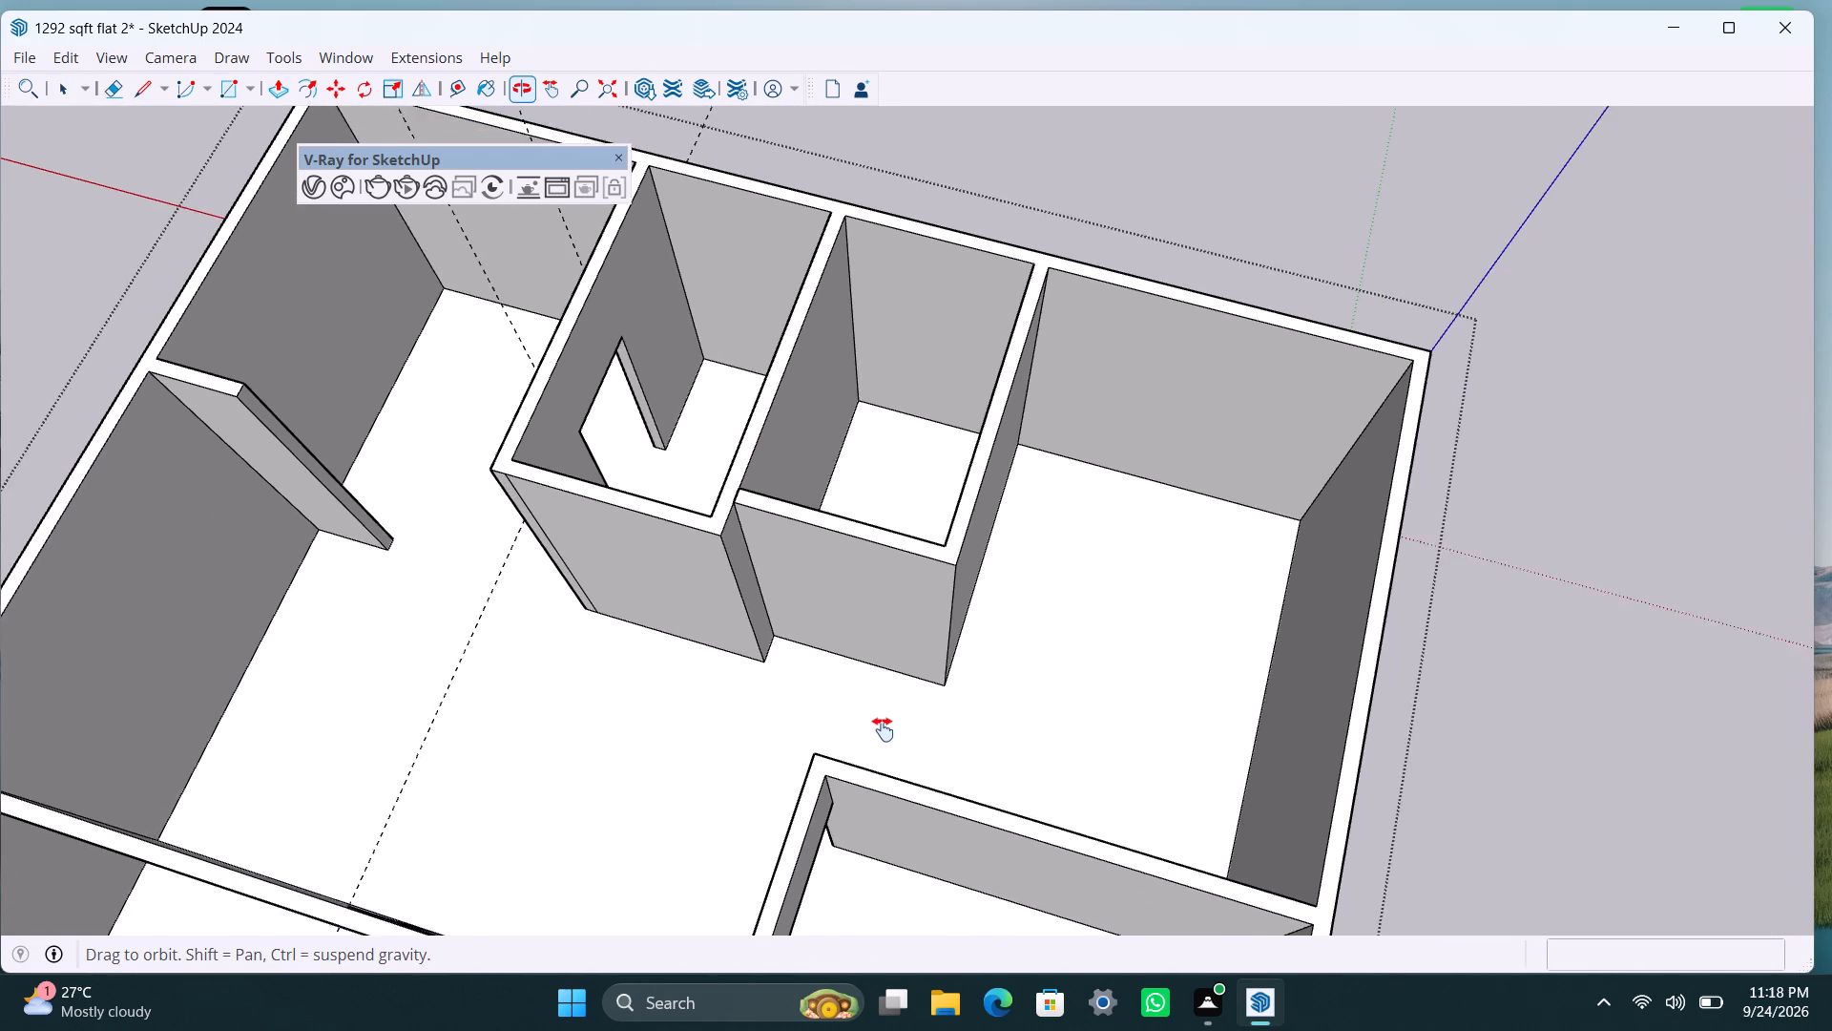
shift+middle_drag(883, 729, 876, 727)
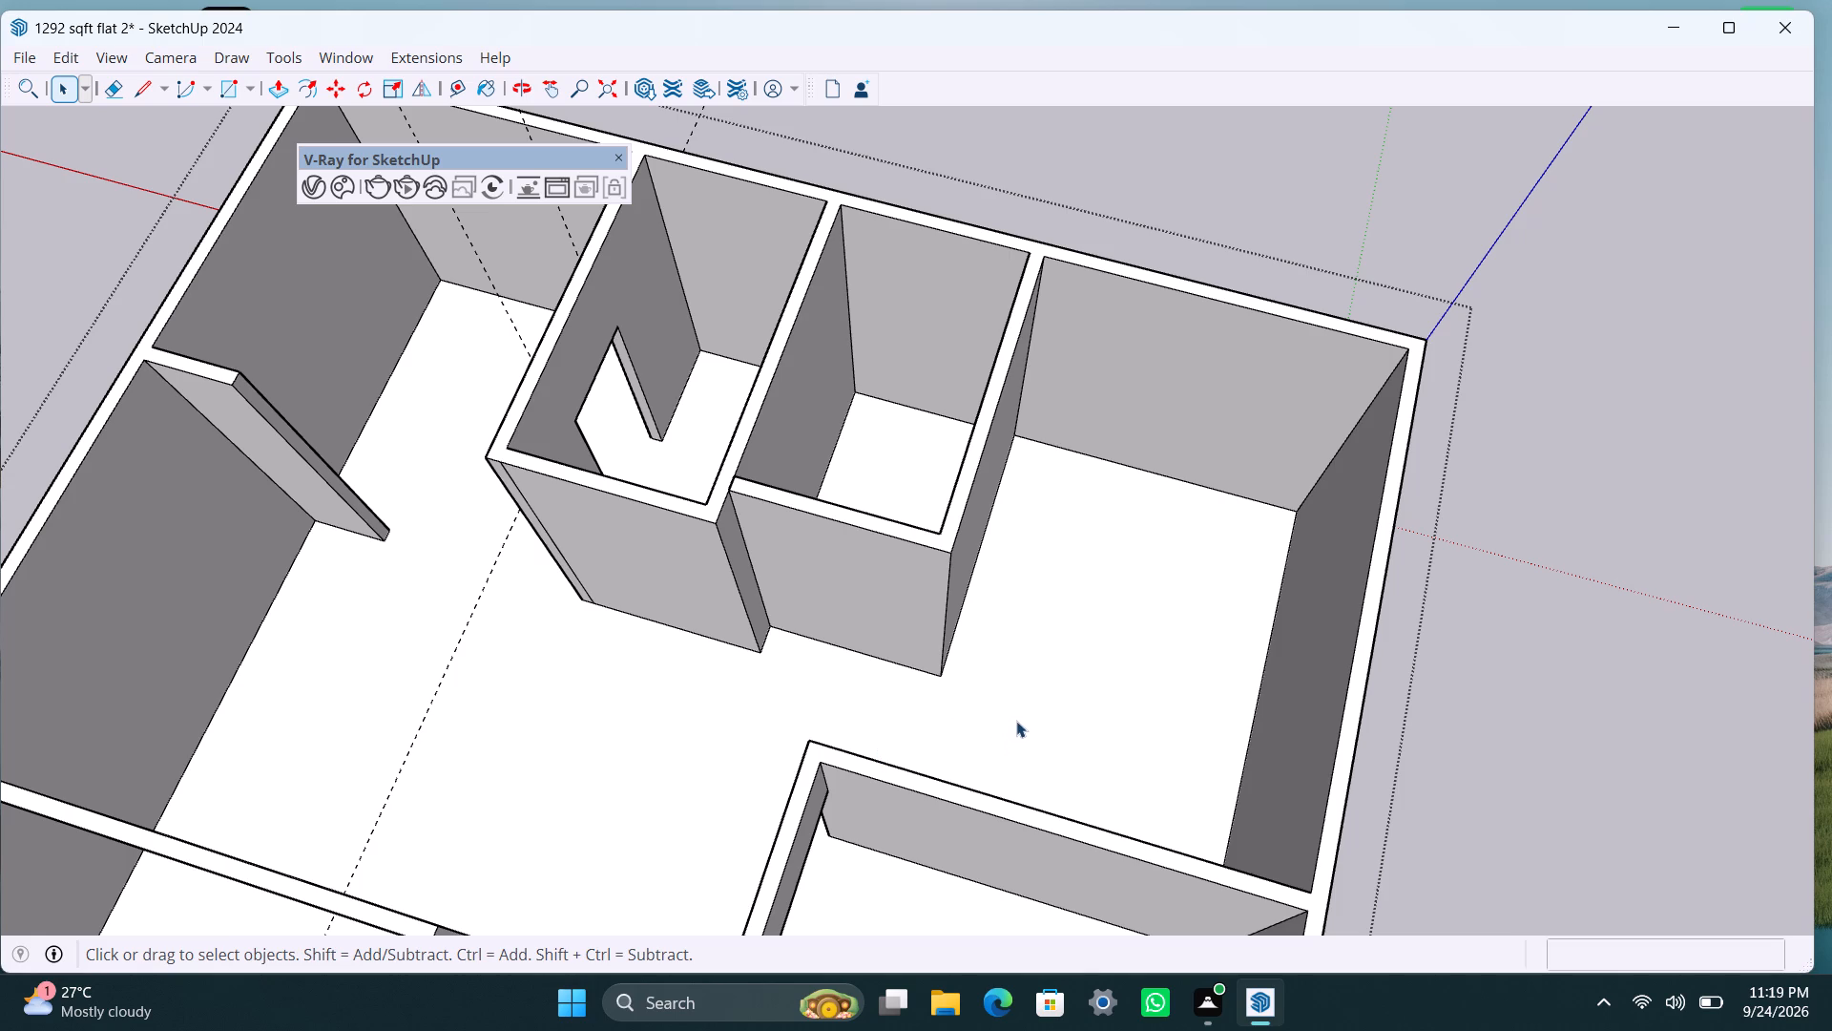
scroll(973, 696, up, 2)
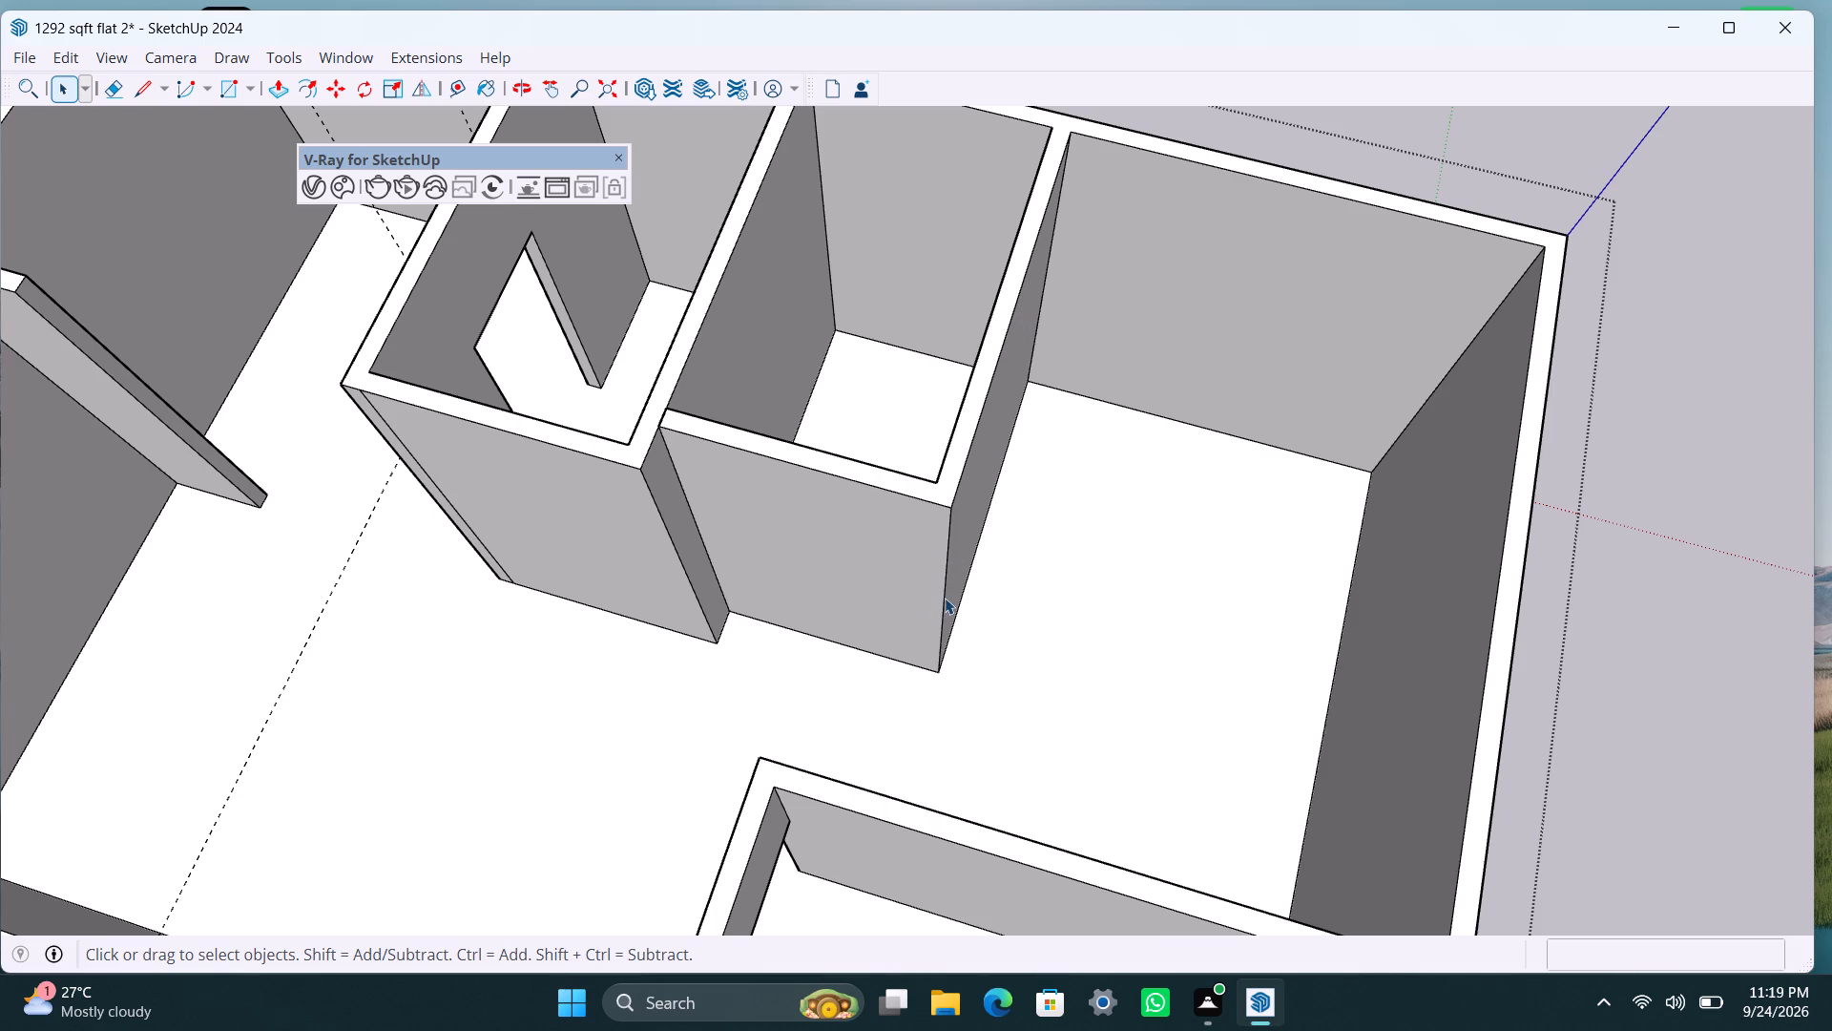
scroll(955, 740, down, 2)
middle_drag(1142, 690, 1347, 773)
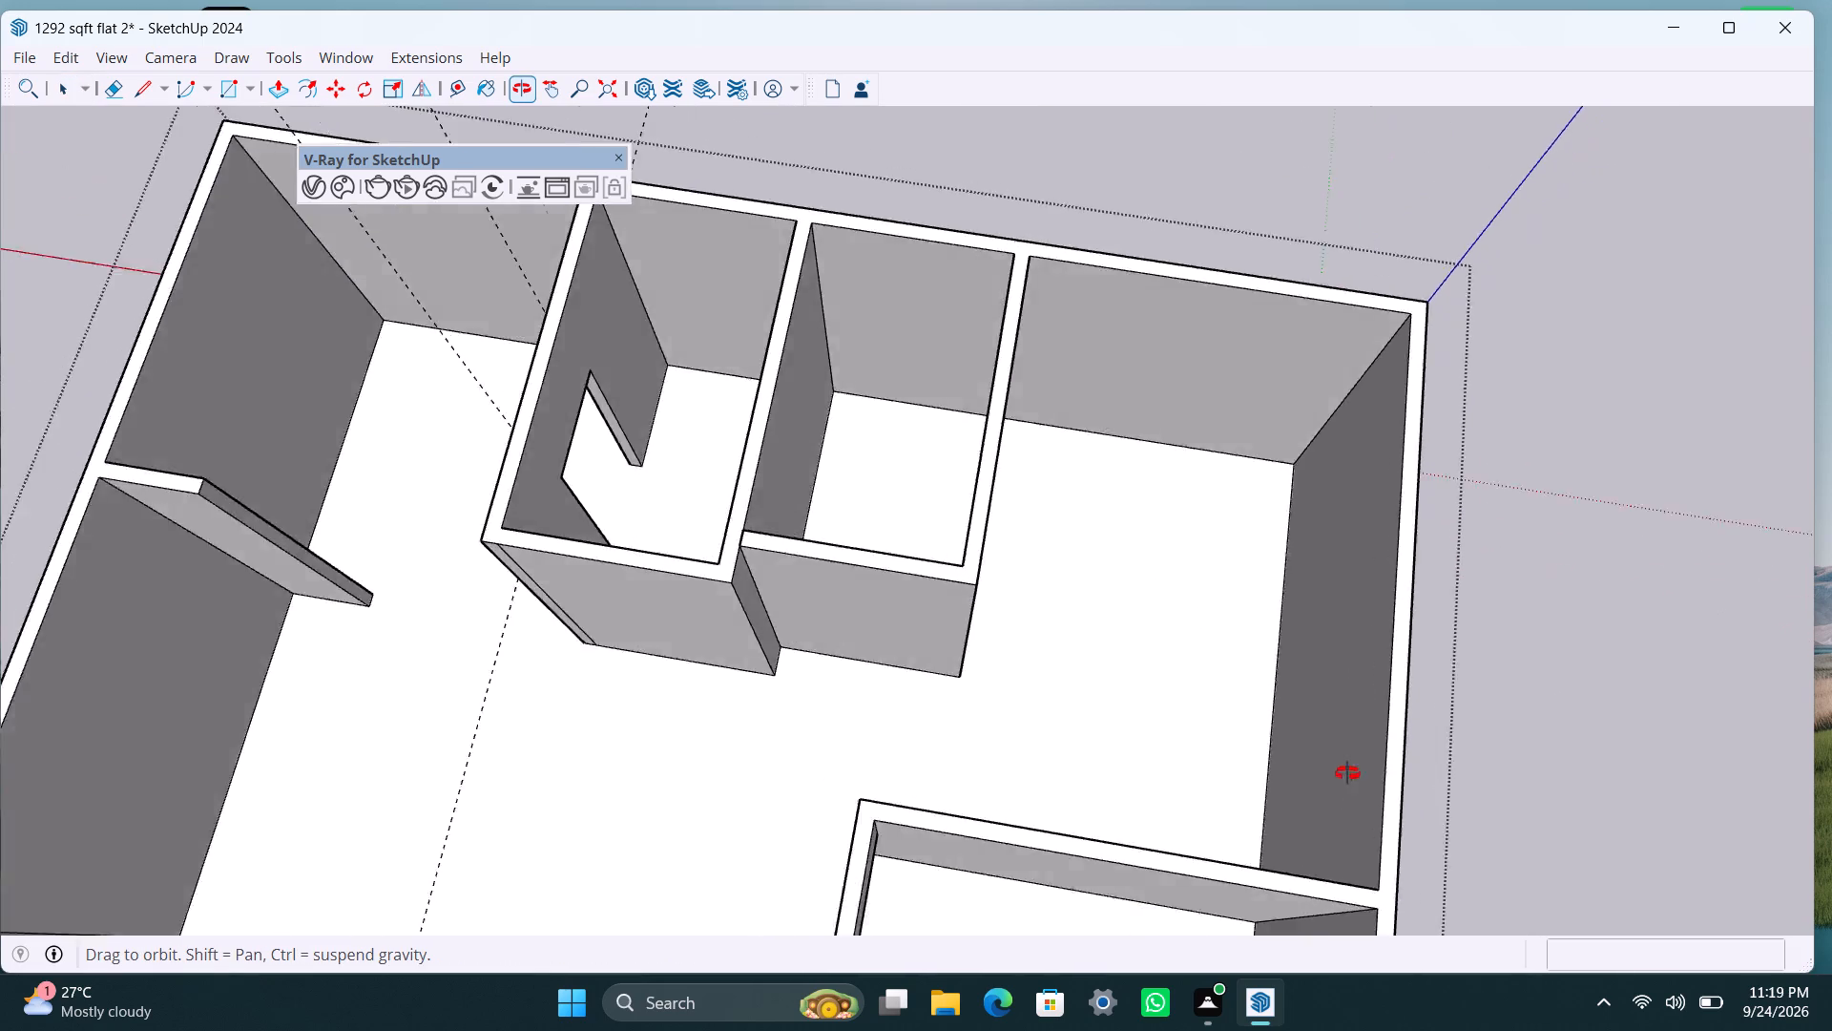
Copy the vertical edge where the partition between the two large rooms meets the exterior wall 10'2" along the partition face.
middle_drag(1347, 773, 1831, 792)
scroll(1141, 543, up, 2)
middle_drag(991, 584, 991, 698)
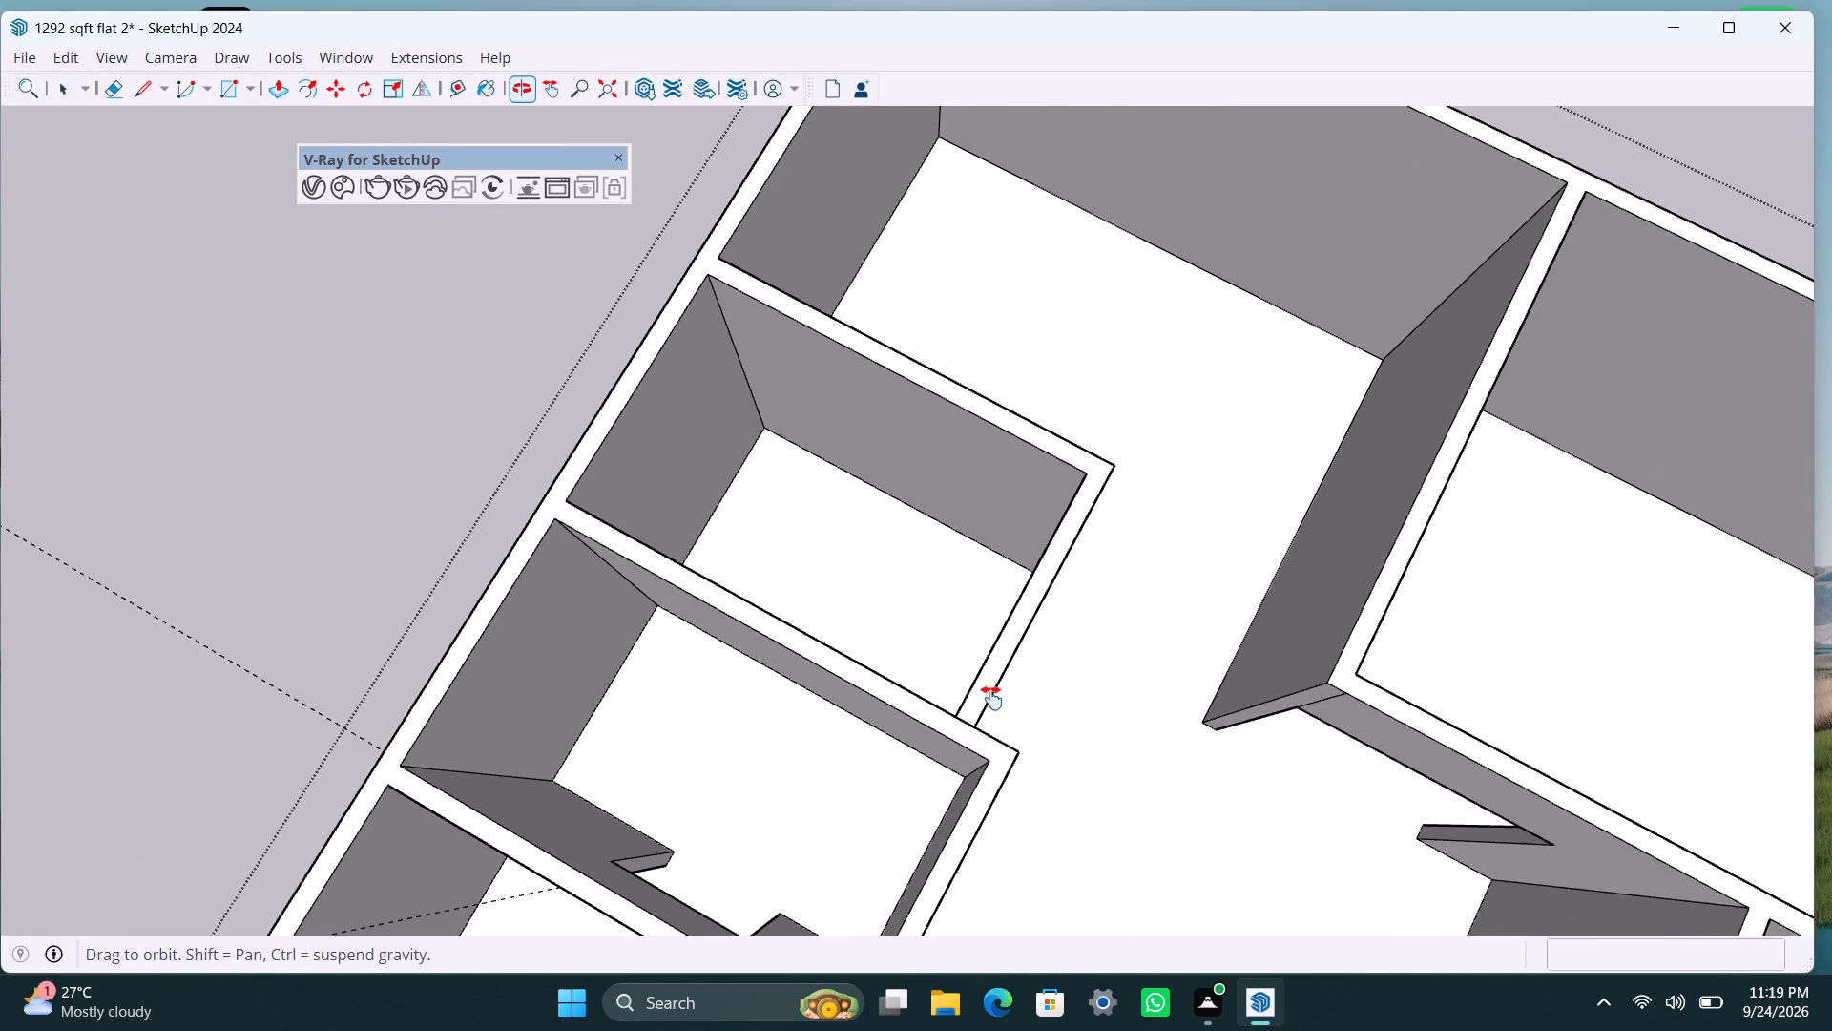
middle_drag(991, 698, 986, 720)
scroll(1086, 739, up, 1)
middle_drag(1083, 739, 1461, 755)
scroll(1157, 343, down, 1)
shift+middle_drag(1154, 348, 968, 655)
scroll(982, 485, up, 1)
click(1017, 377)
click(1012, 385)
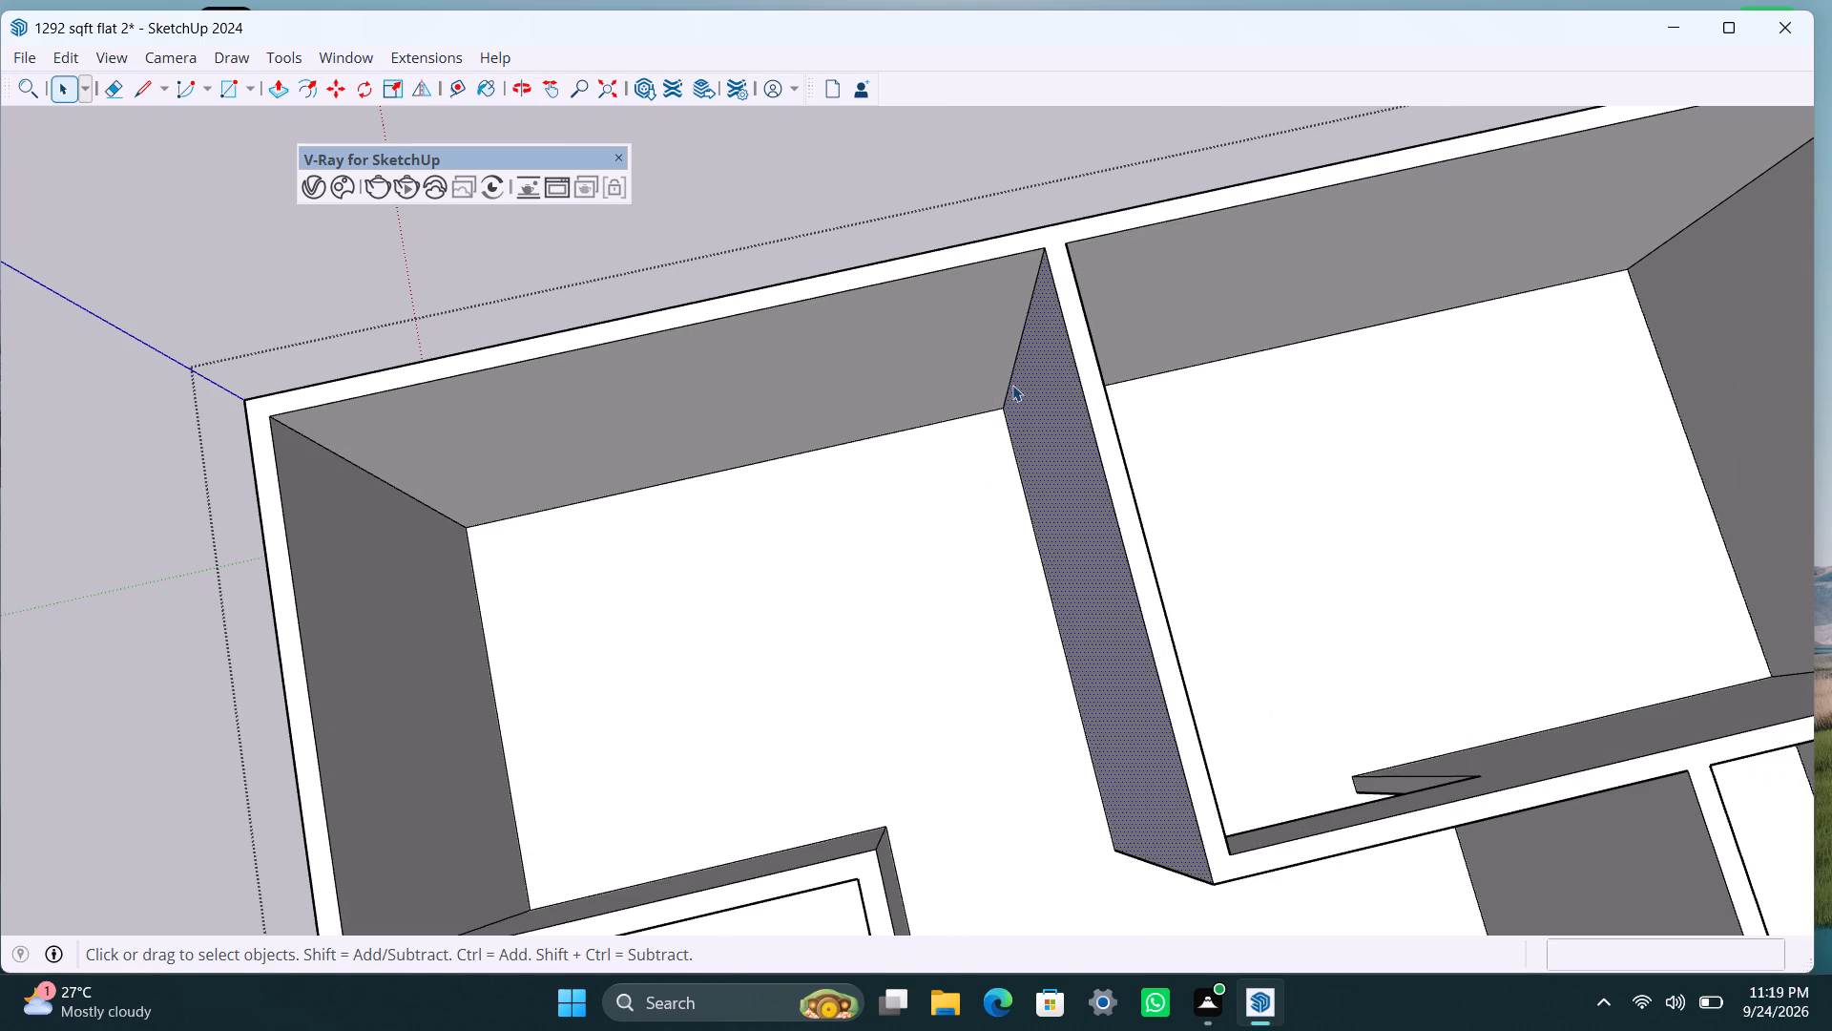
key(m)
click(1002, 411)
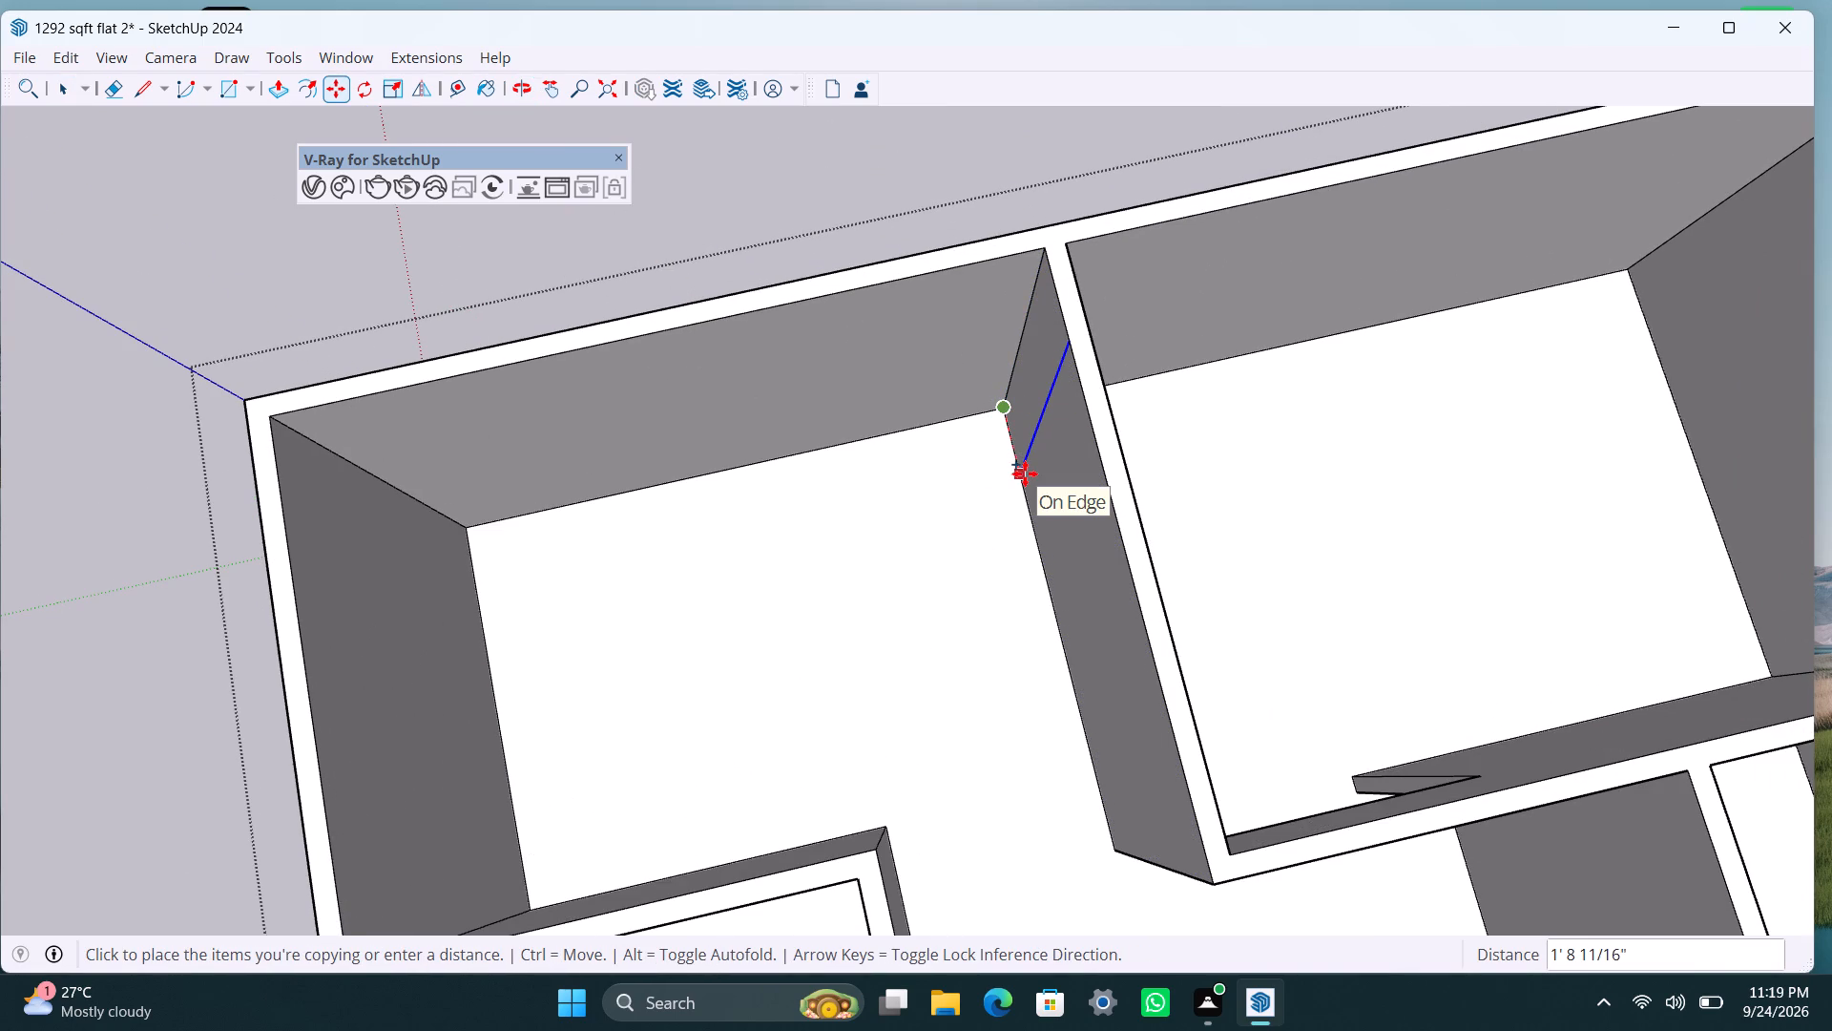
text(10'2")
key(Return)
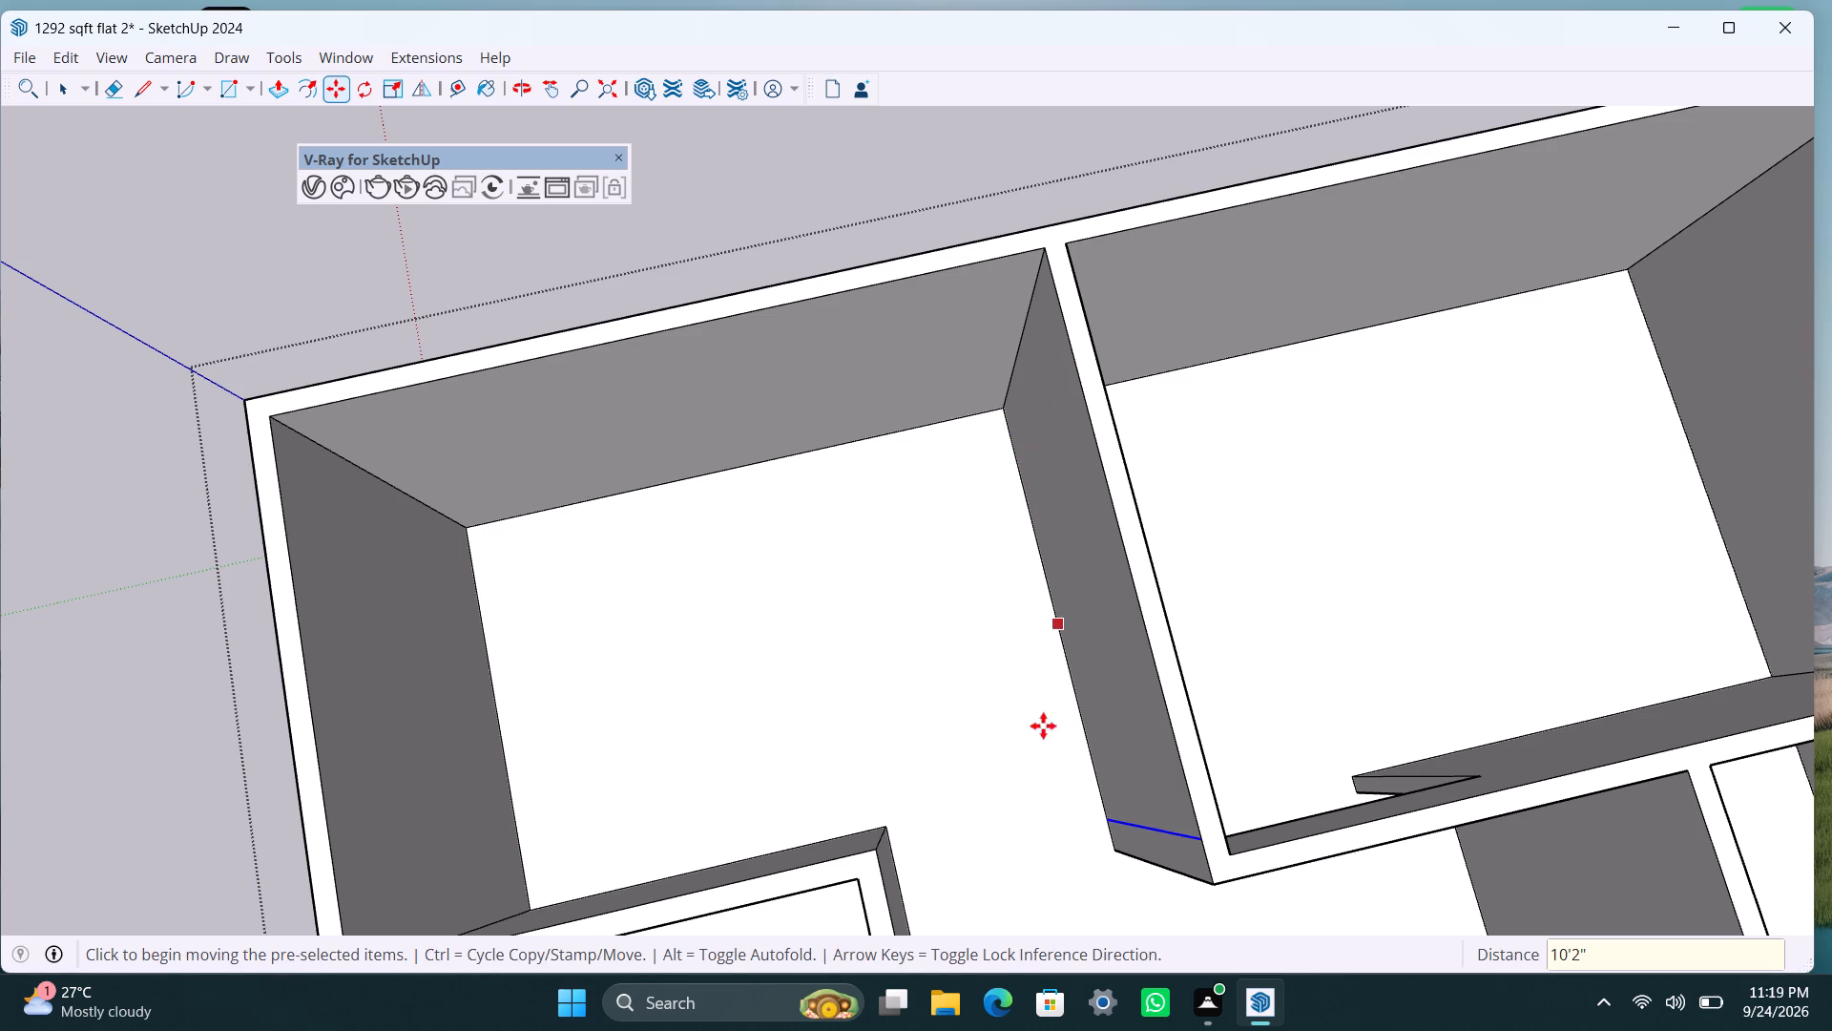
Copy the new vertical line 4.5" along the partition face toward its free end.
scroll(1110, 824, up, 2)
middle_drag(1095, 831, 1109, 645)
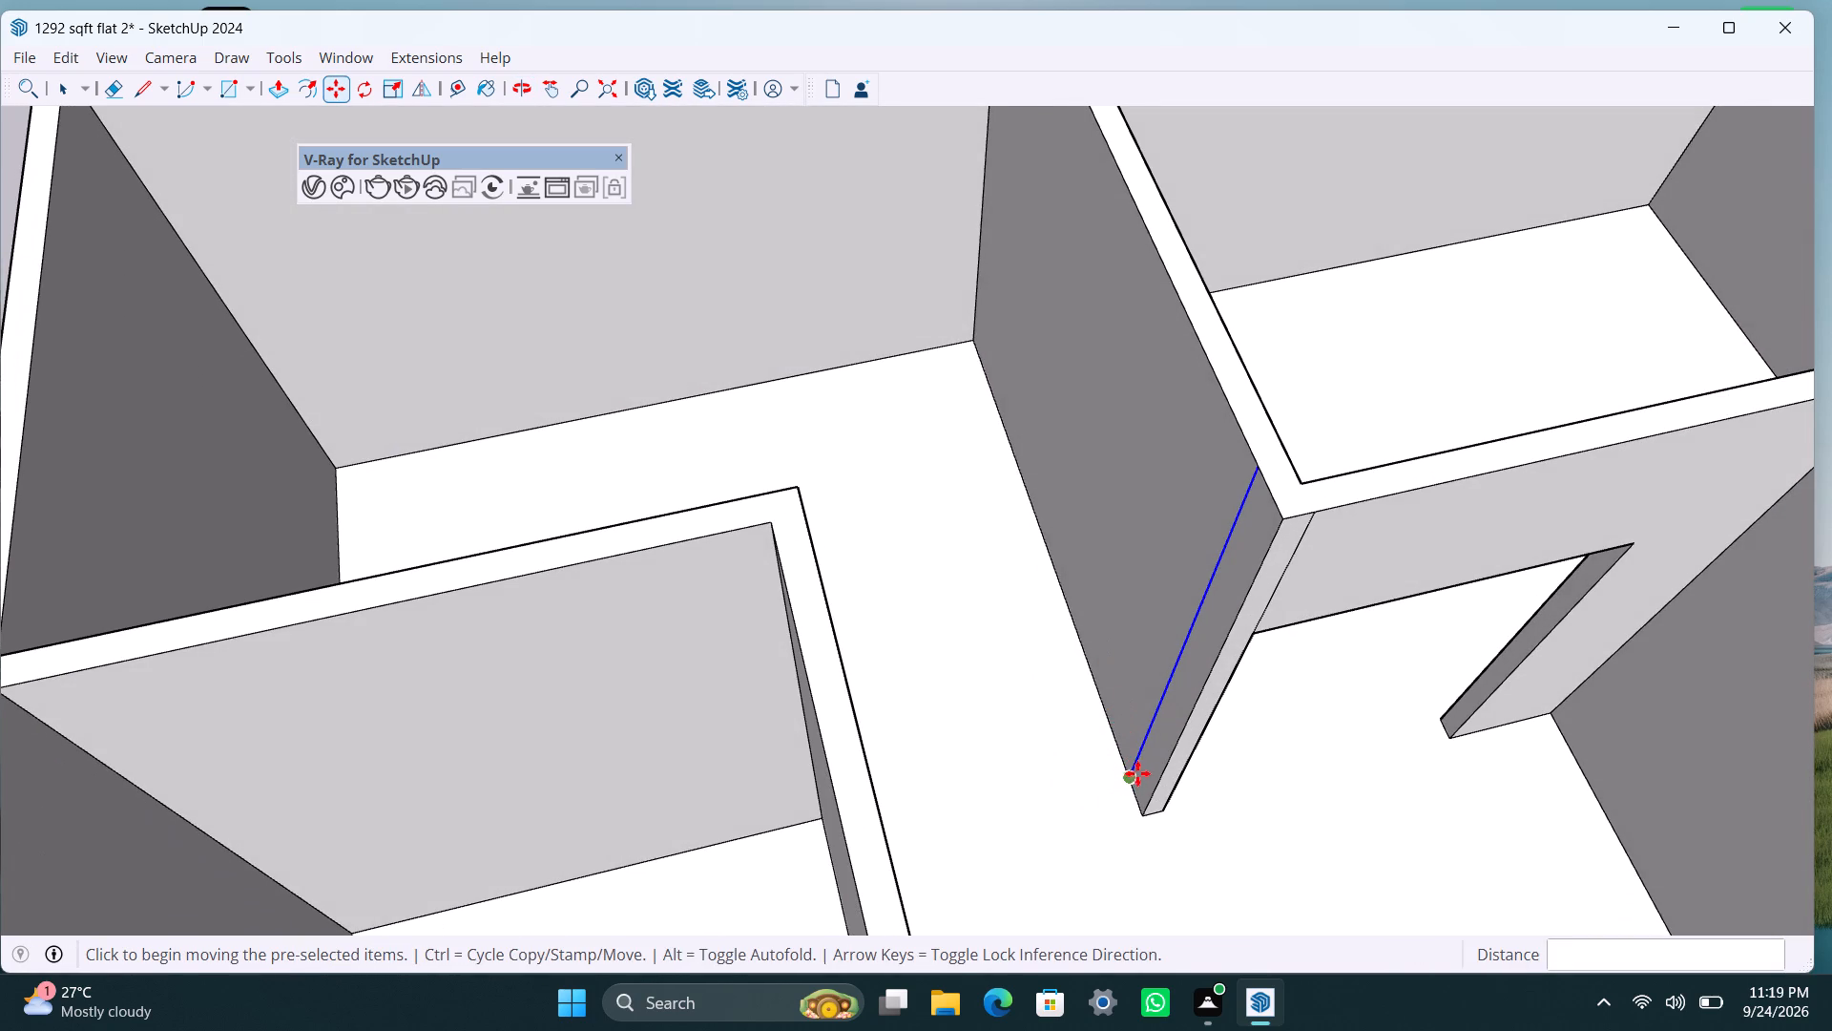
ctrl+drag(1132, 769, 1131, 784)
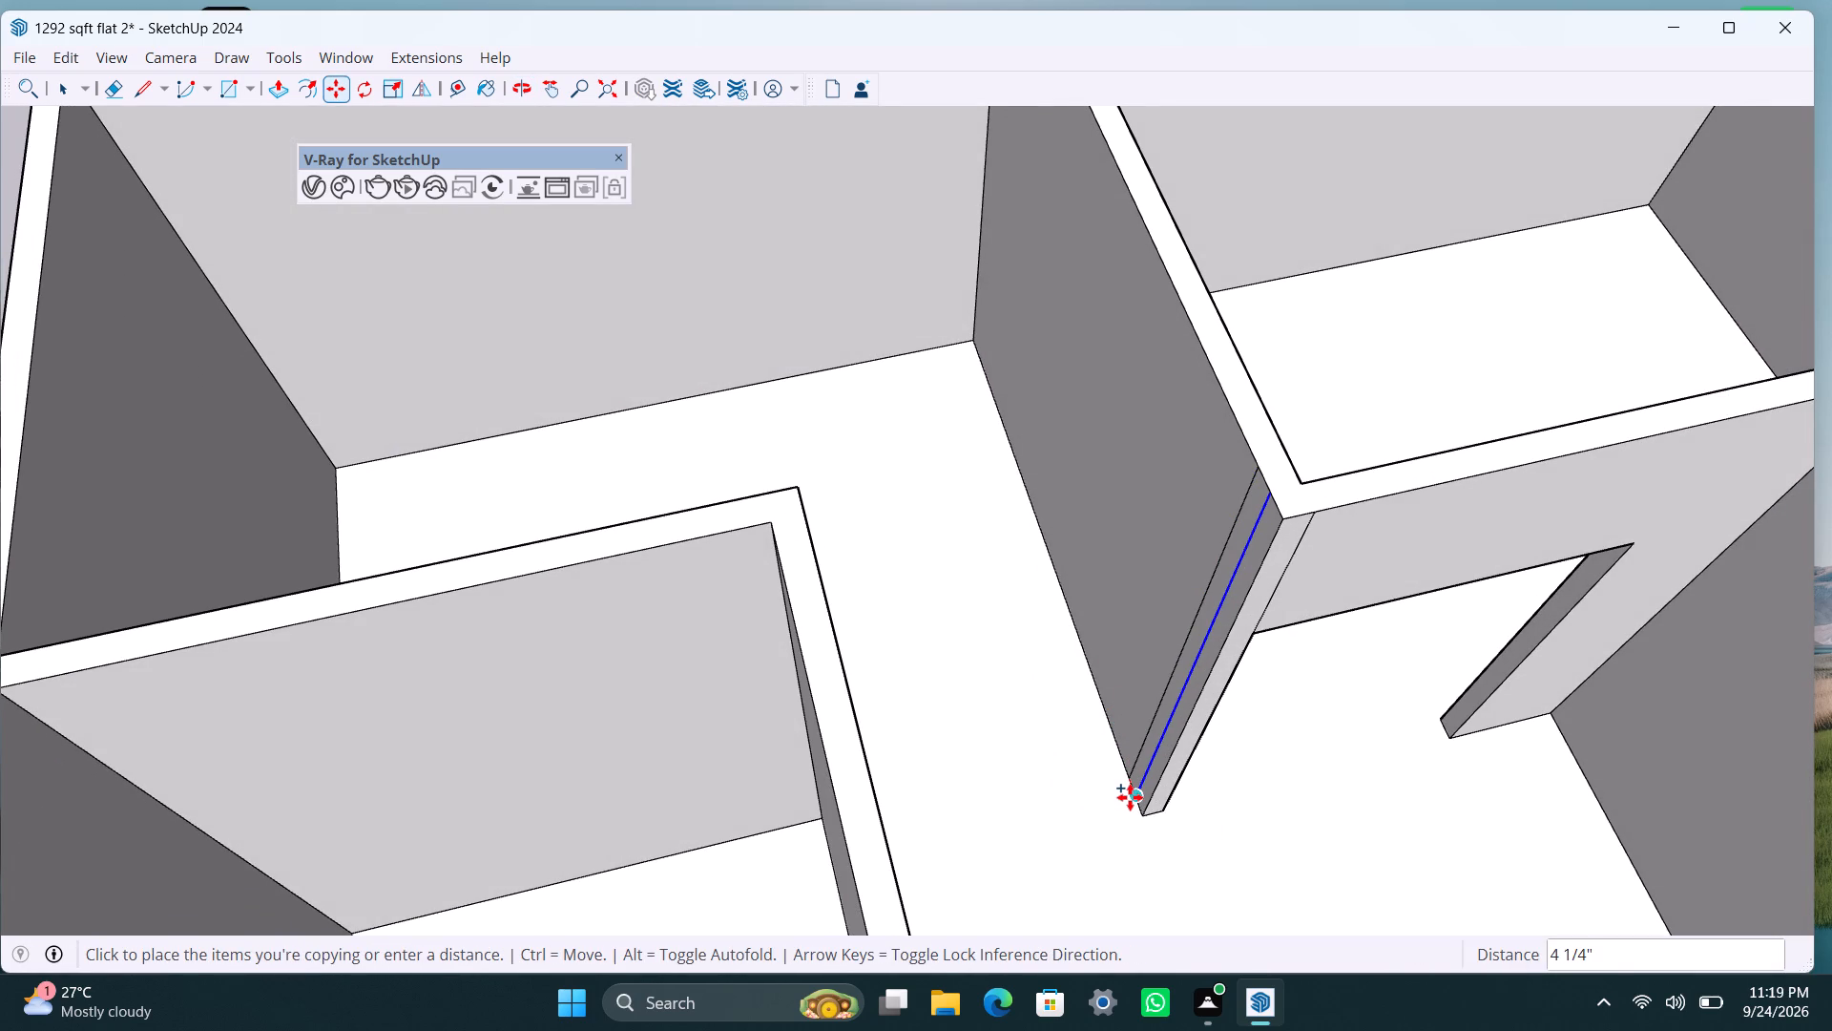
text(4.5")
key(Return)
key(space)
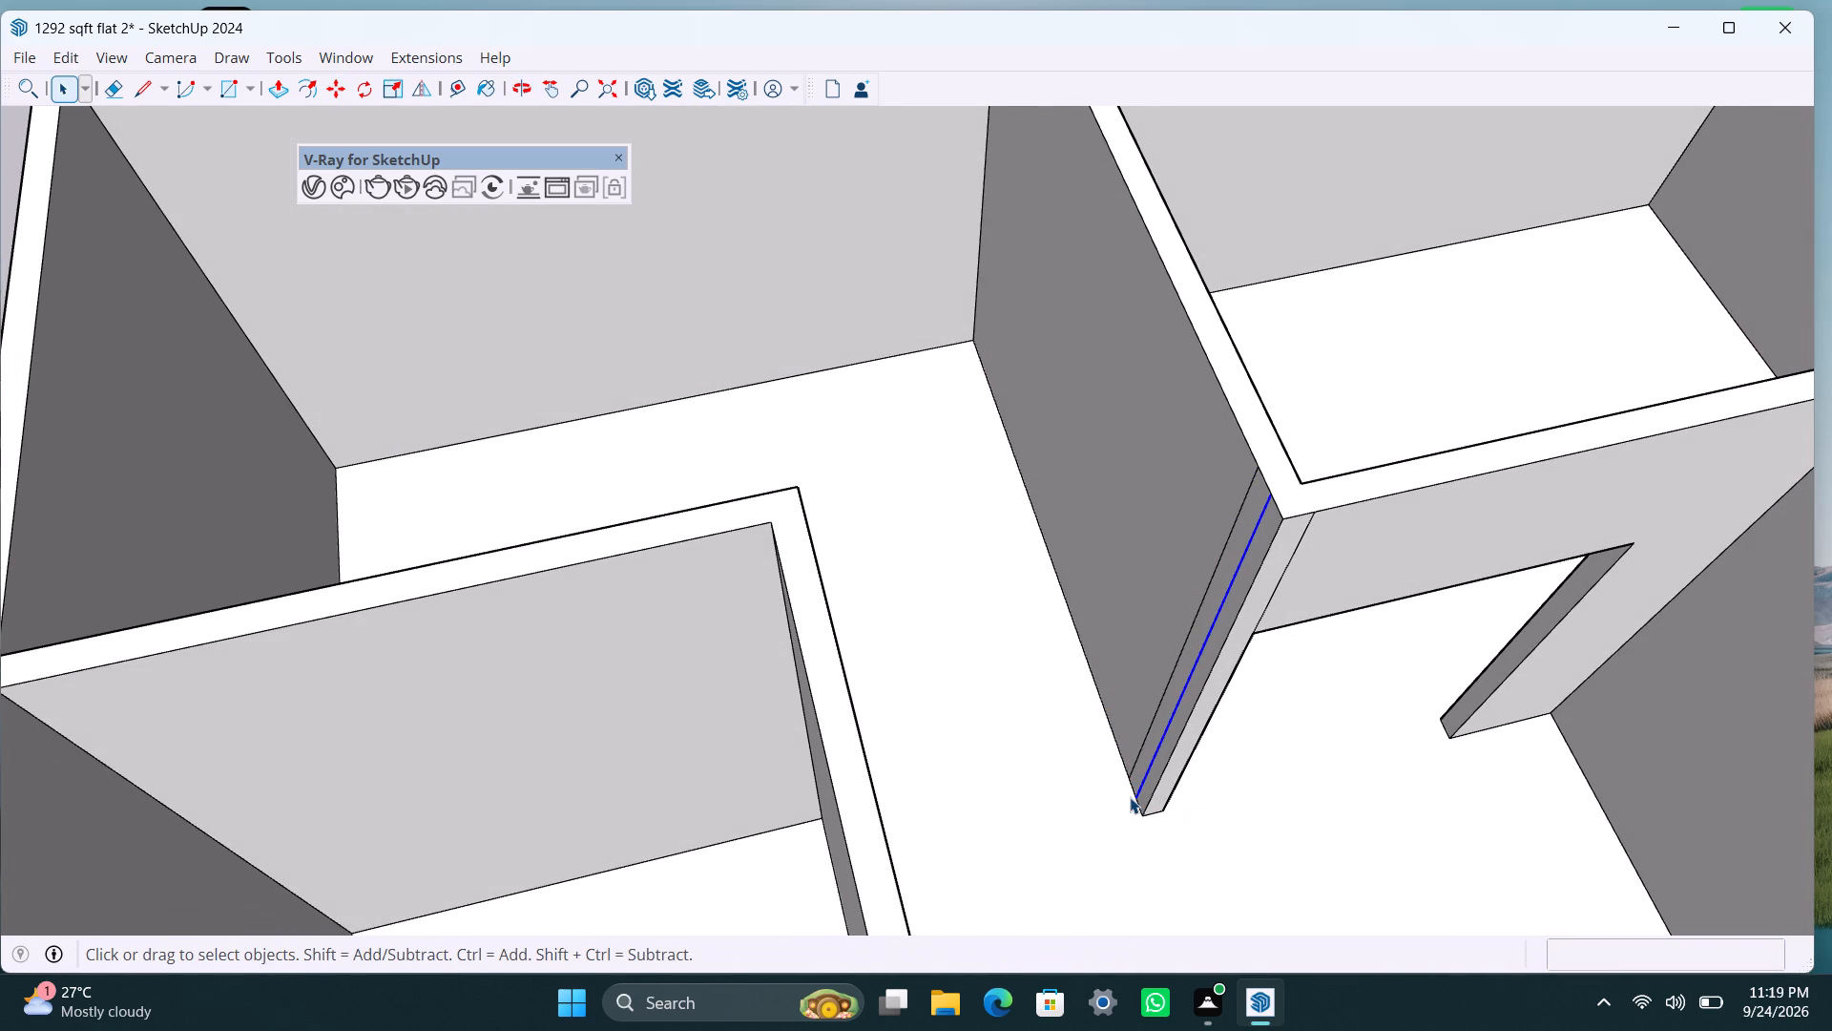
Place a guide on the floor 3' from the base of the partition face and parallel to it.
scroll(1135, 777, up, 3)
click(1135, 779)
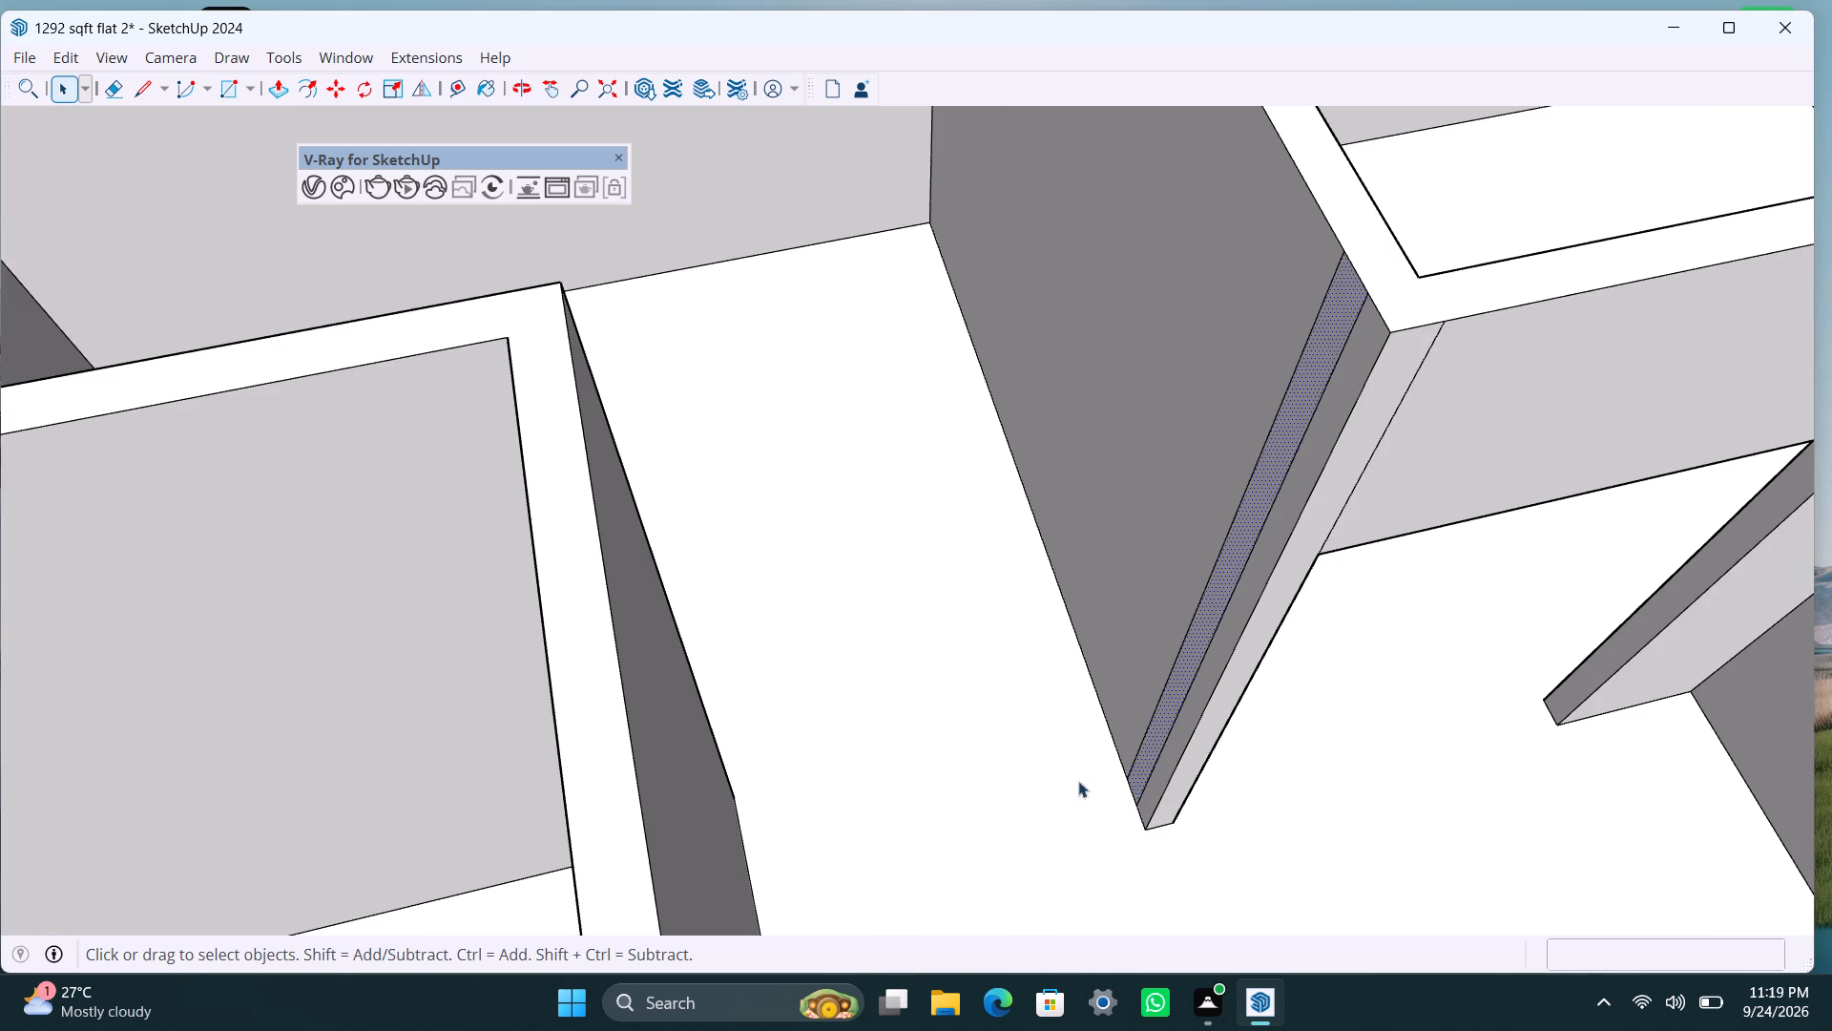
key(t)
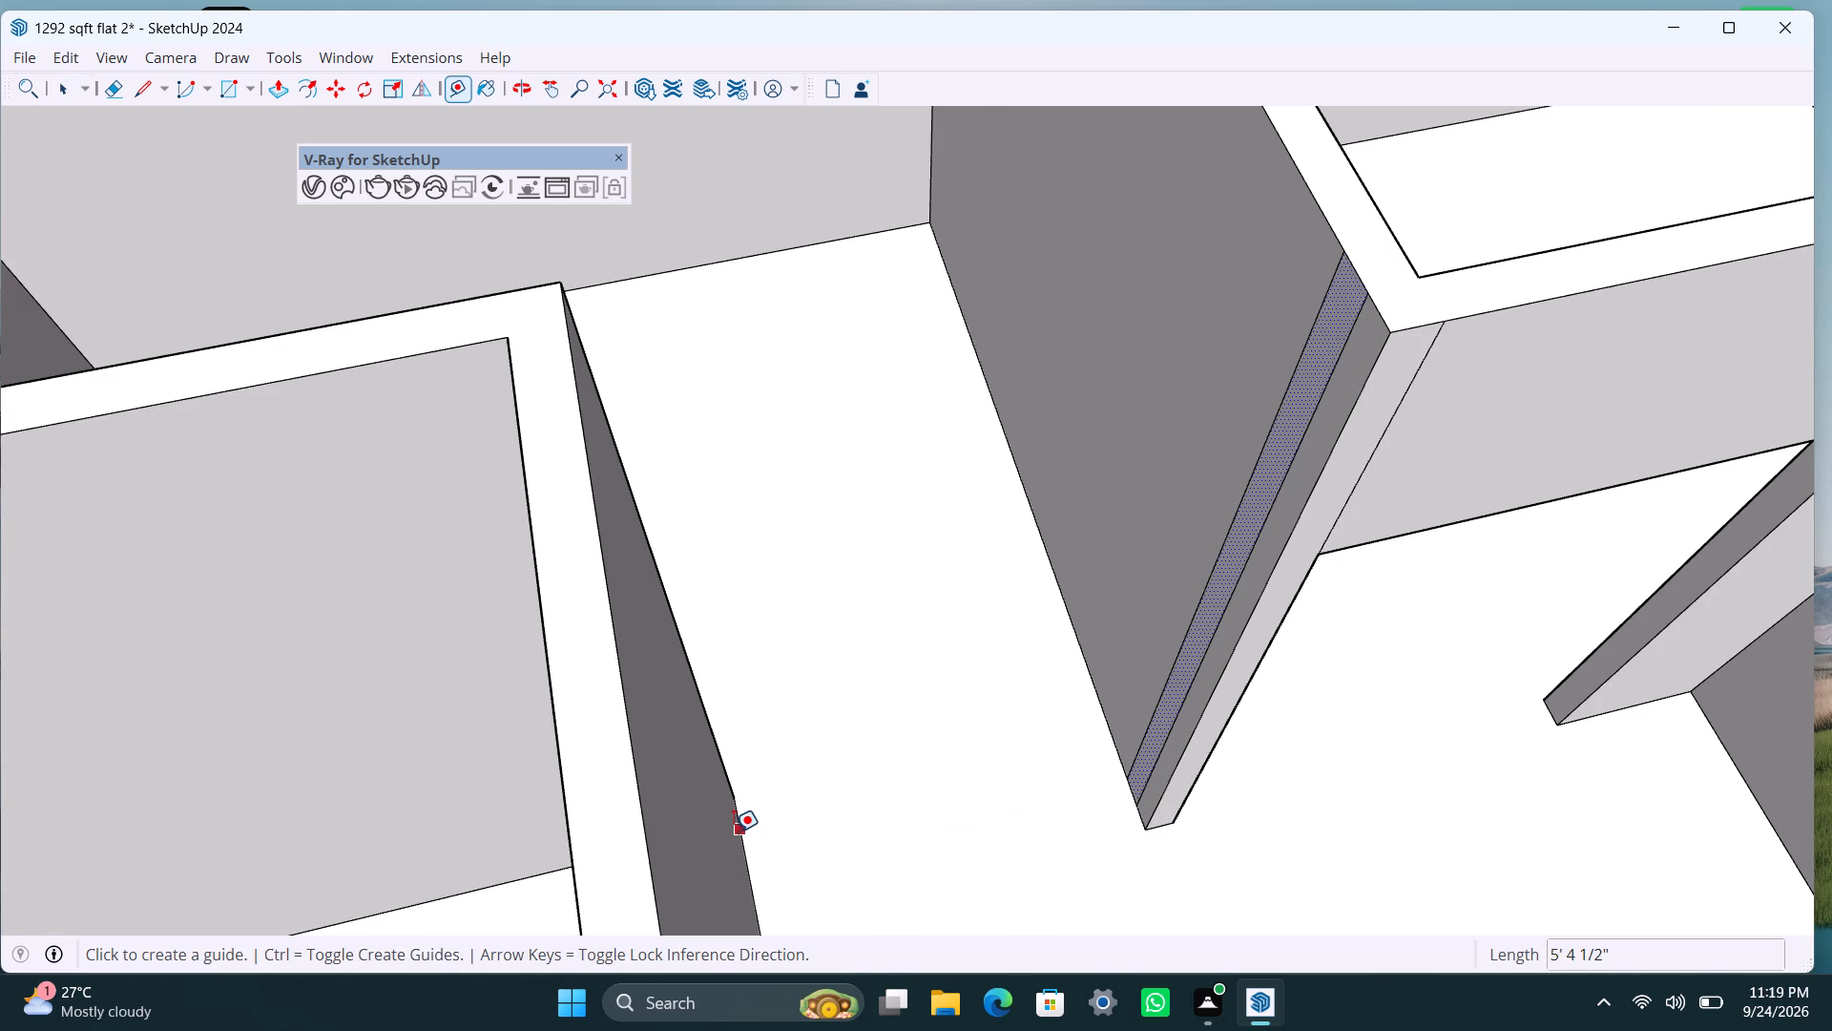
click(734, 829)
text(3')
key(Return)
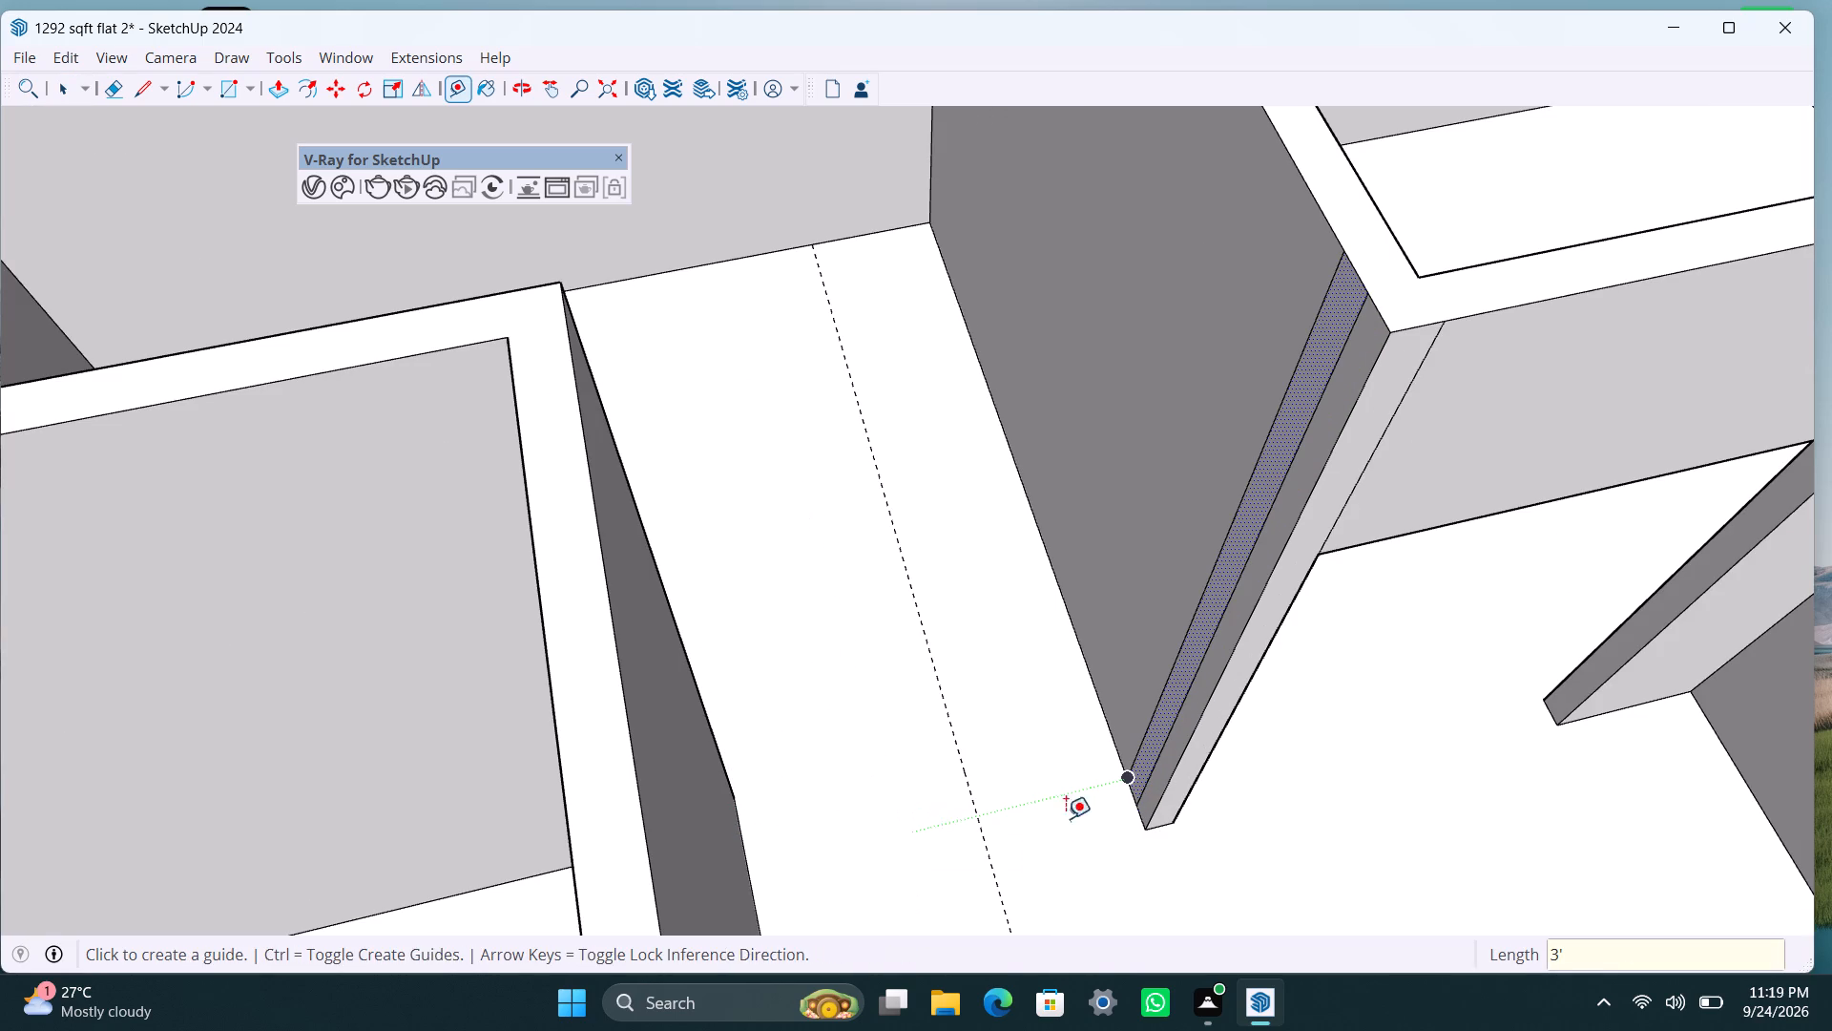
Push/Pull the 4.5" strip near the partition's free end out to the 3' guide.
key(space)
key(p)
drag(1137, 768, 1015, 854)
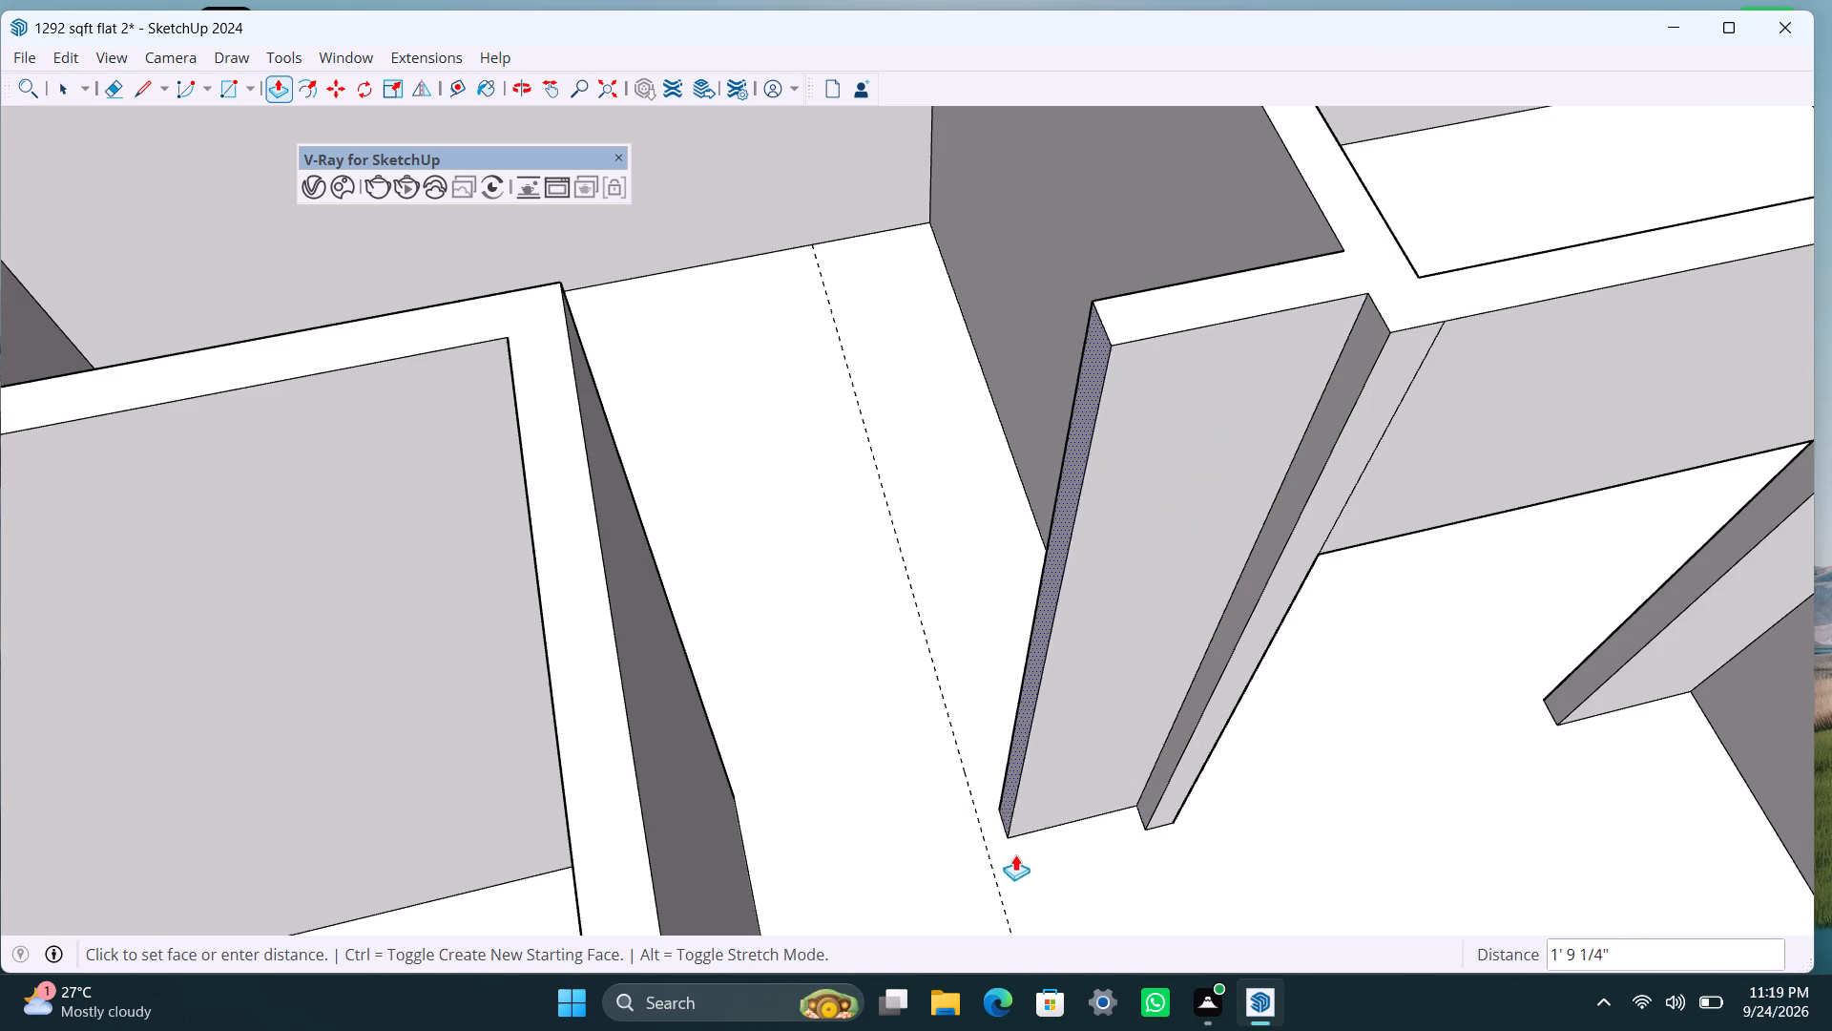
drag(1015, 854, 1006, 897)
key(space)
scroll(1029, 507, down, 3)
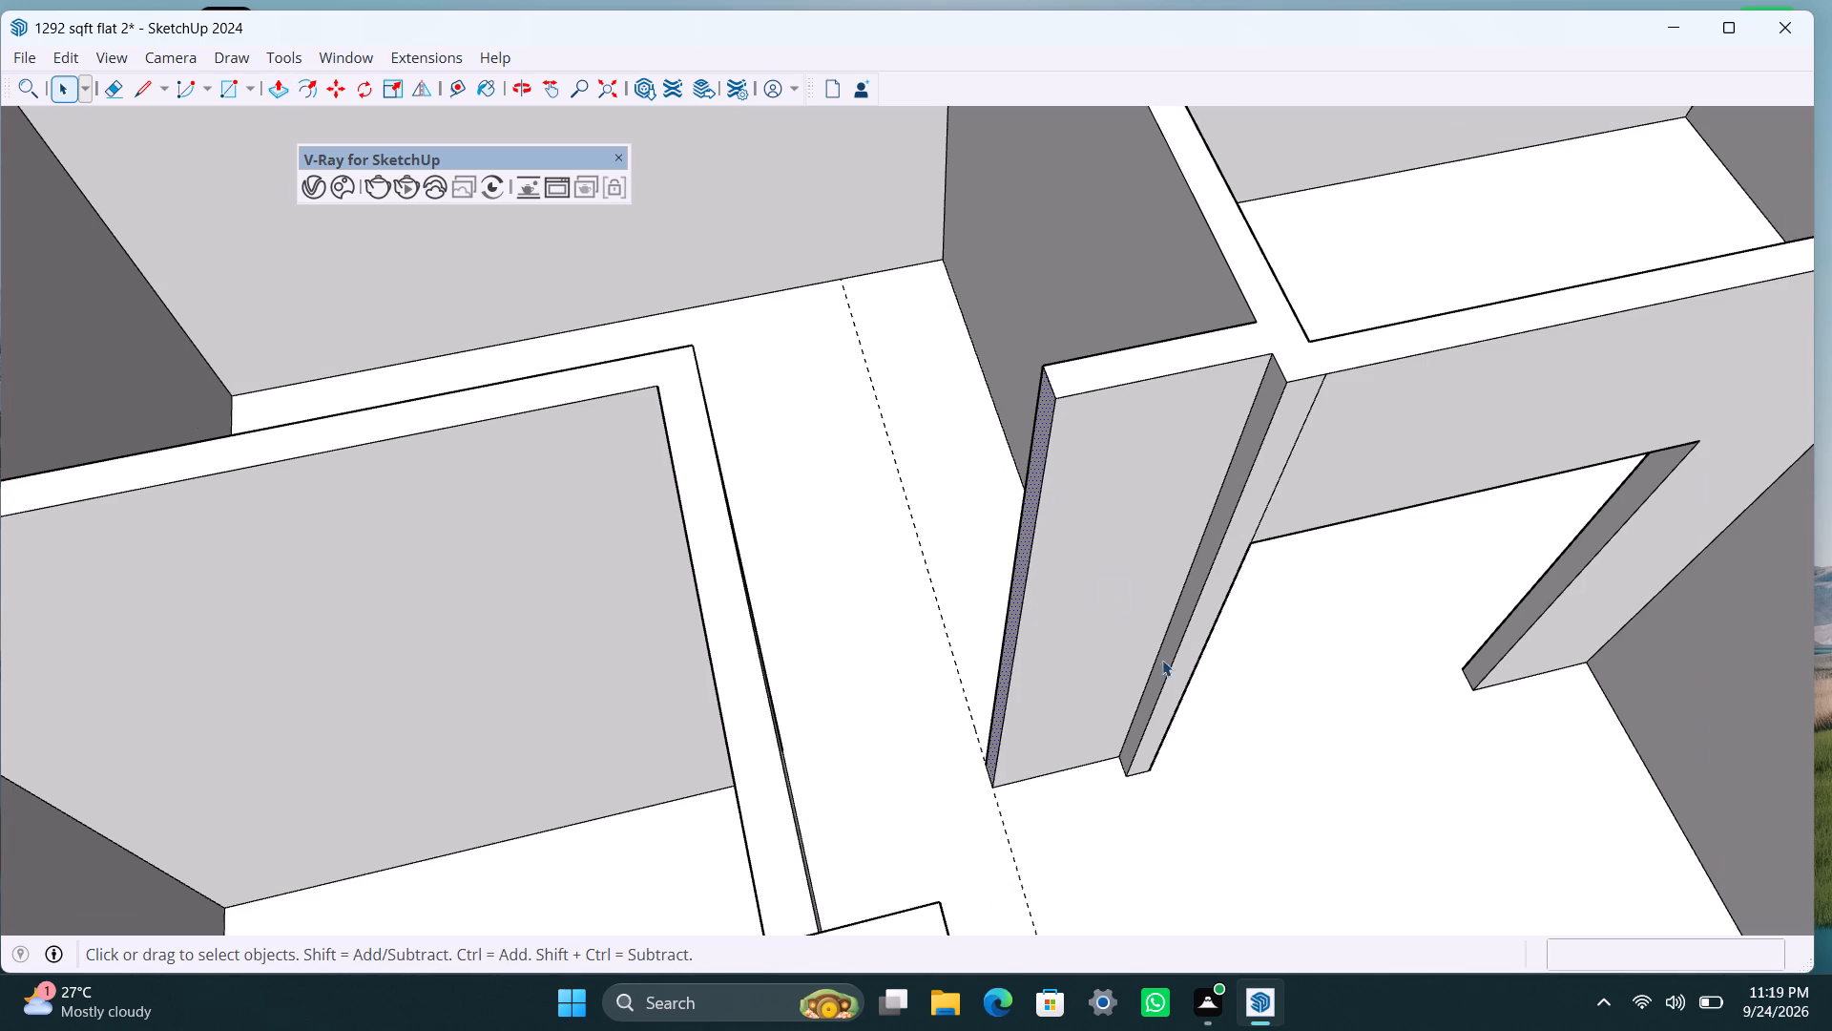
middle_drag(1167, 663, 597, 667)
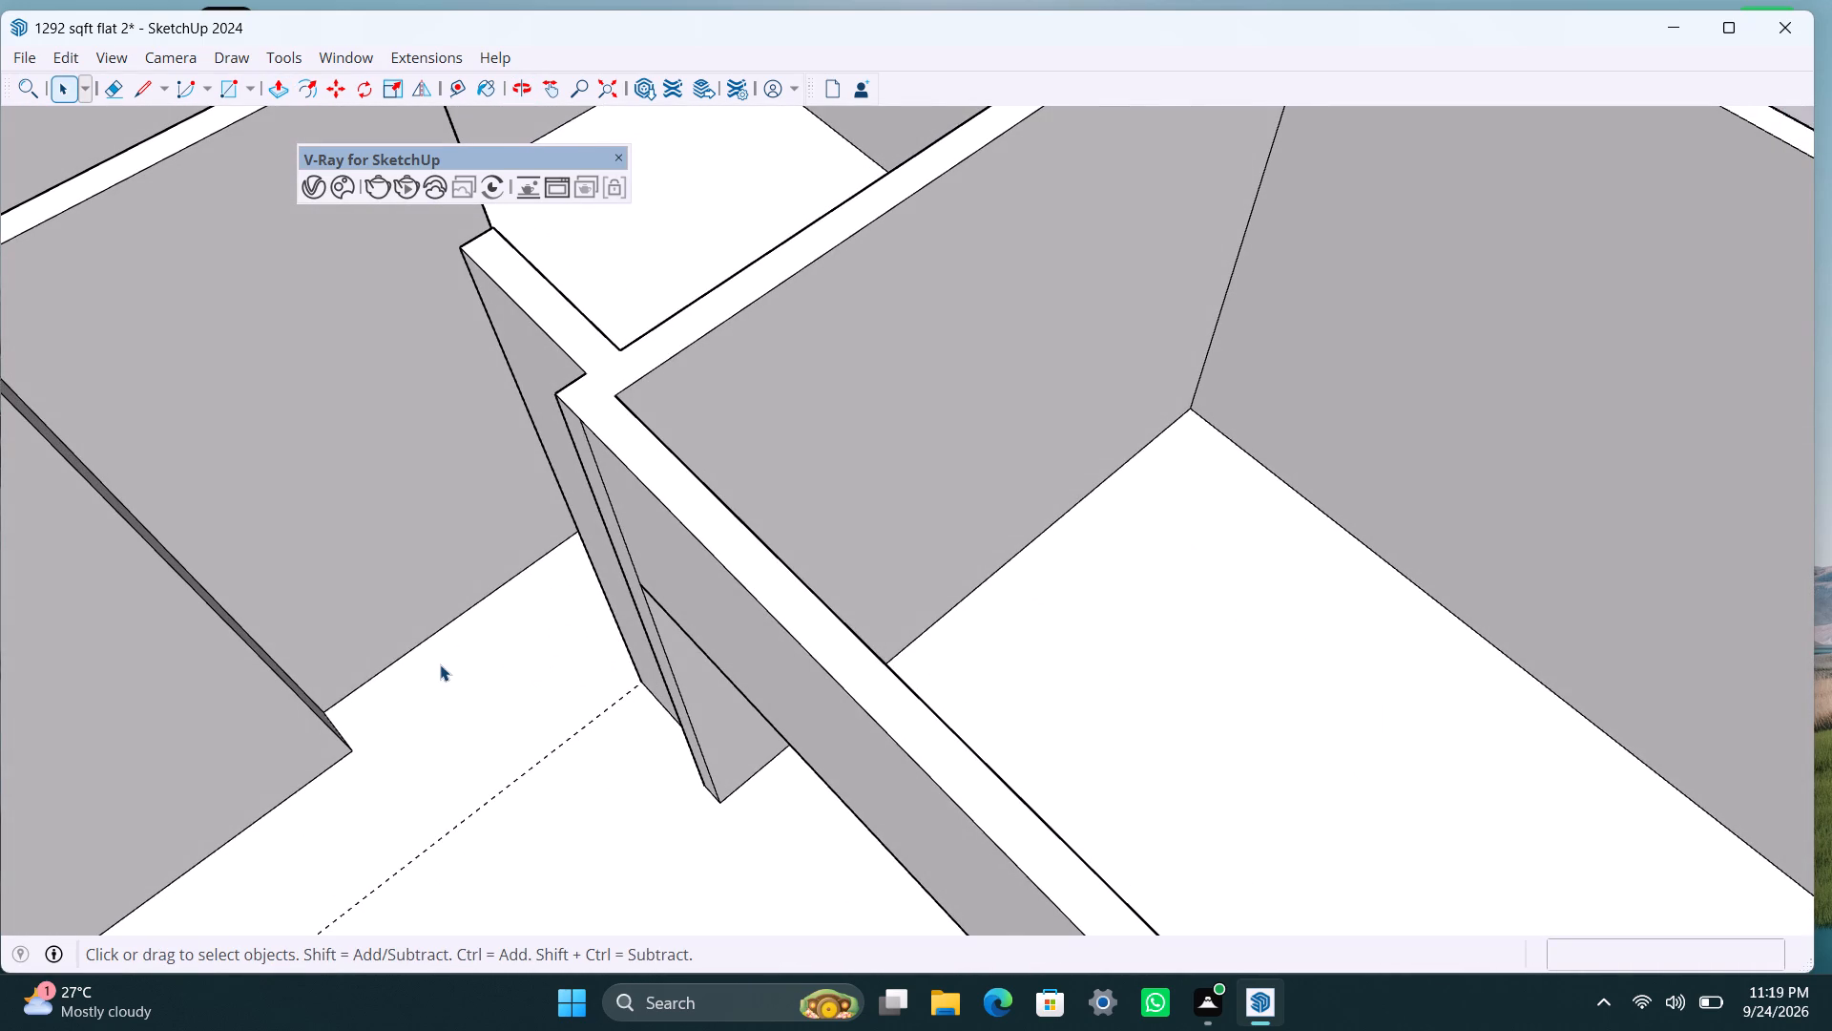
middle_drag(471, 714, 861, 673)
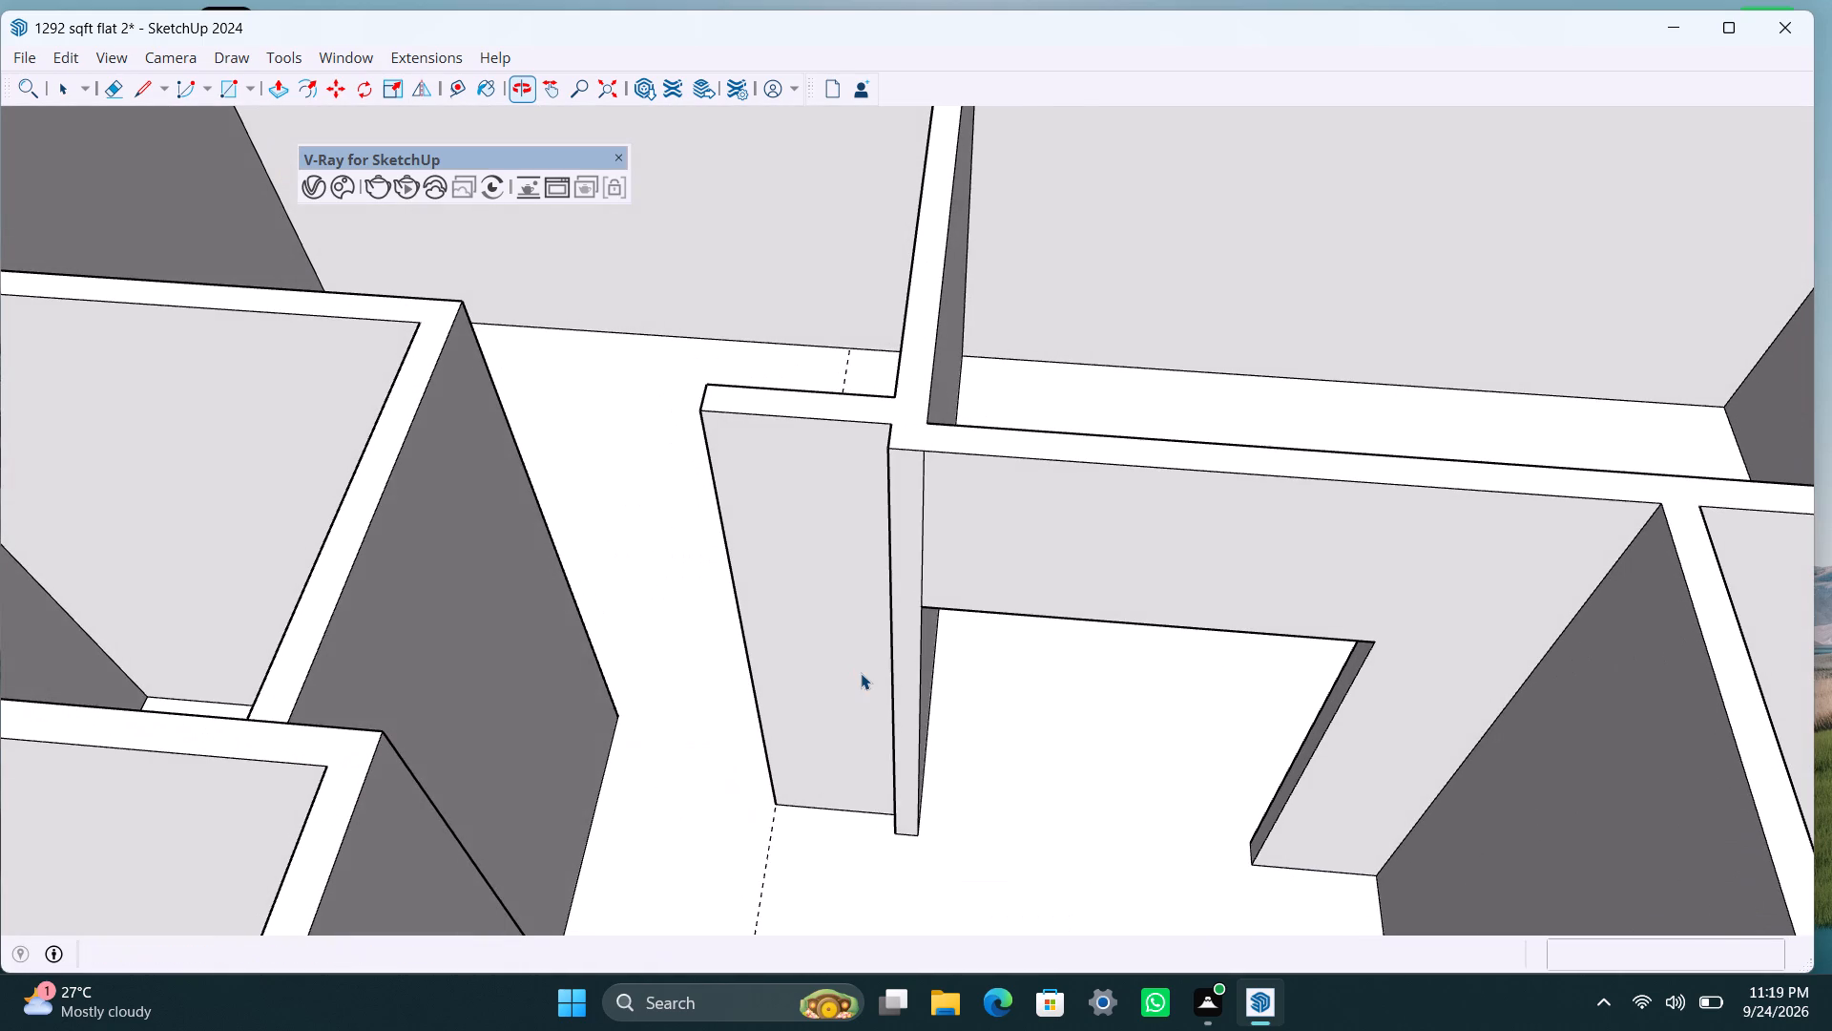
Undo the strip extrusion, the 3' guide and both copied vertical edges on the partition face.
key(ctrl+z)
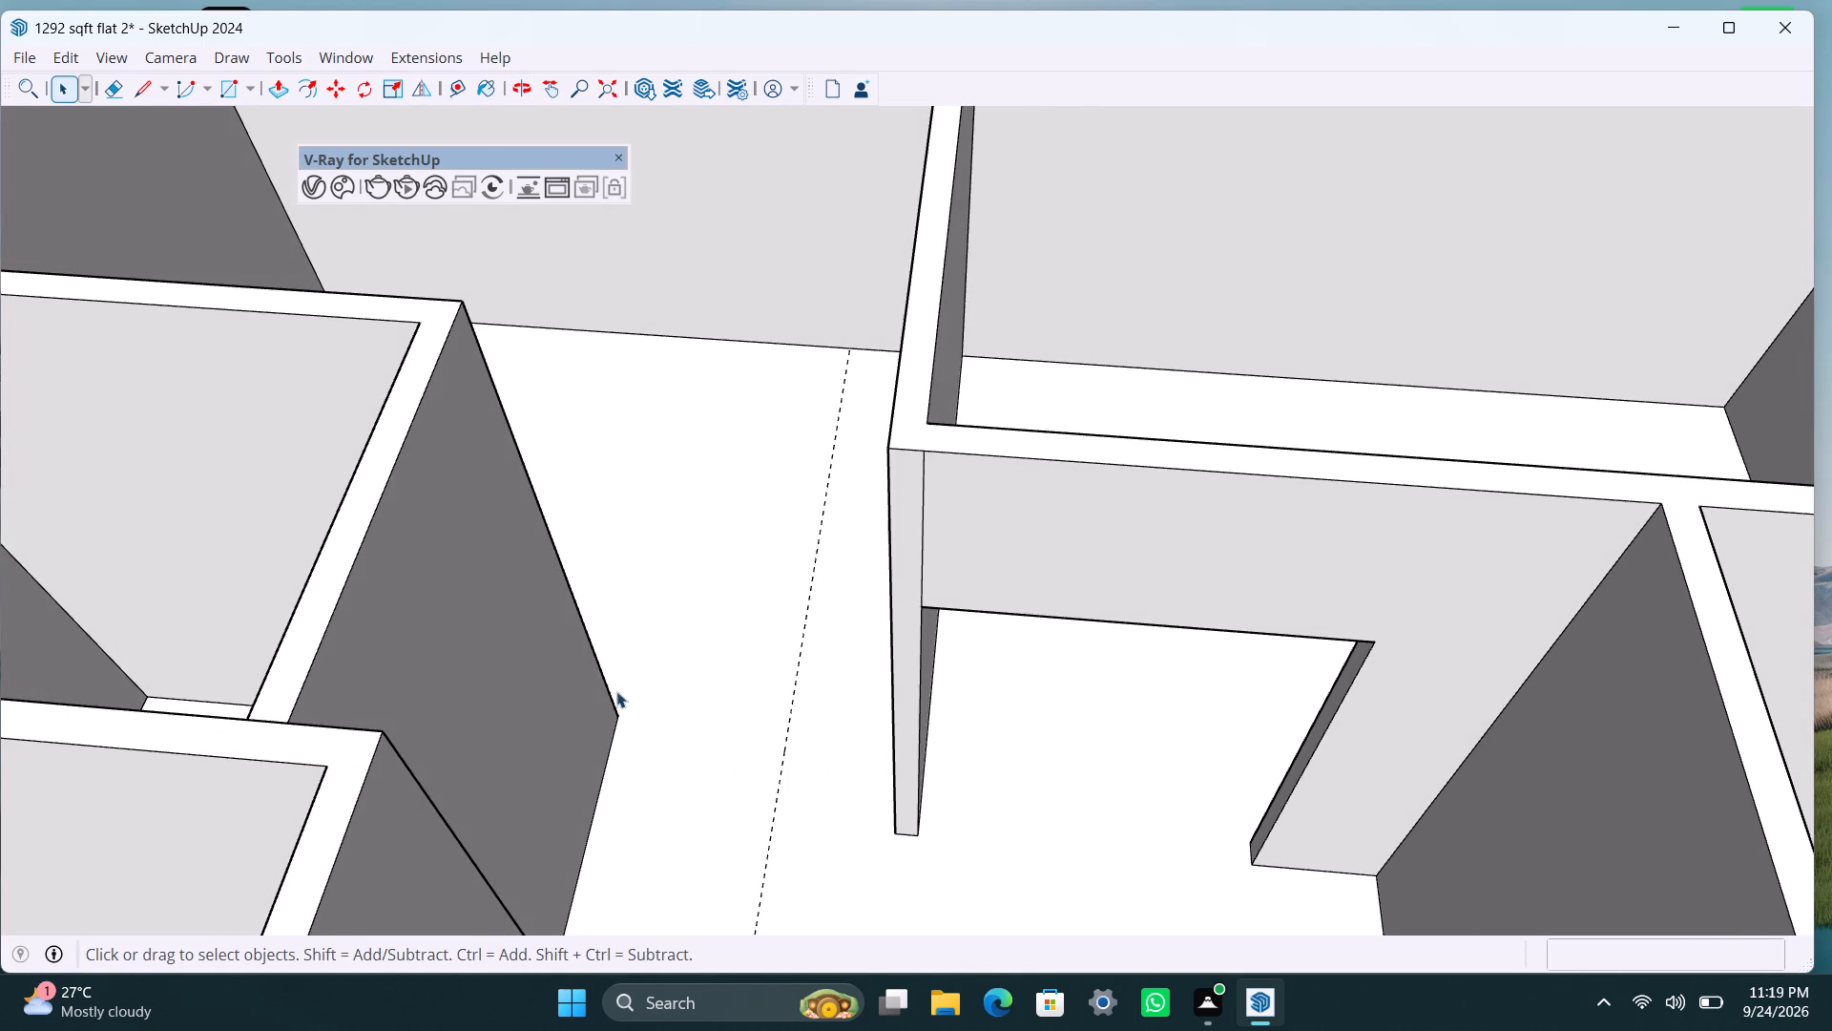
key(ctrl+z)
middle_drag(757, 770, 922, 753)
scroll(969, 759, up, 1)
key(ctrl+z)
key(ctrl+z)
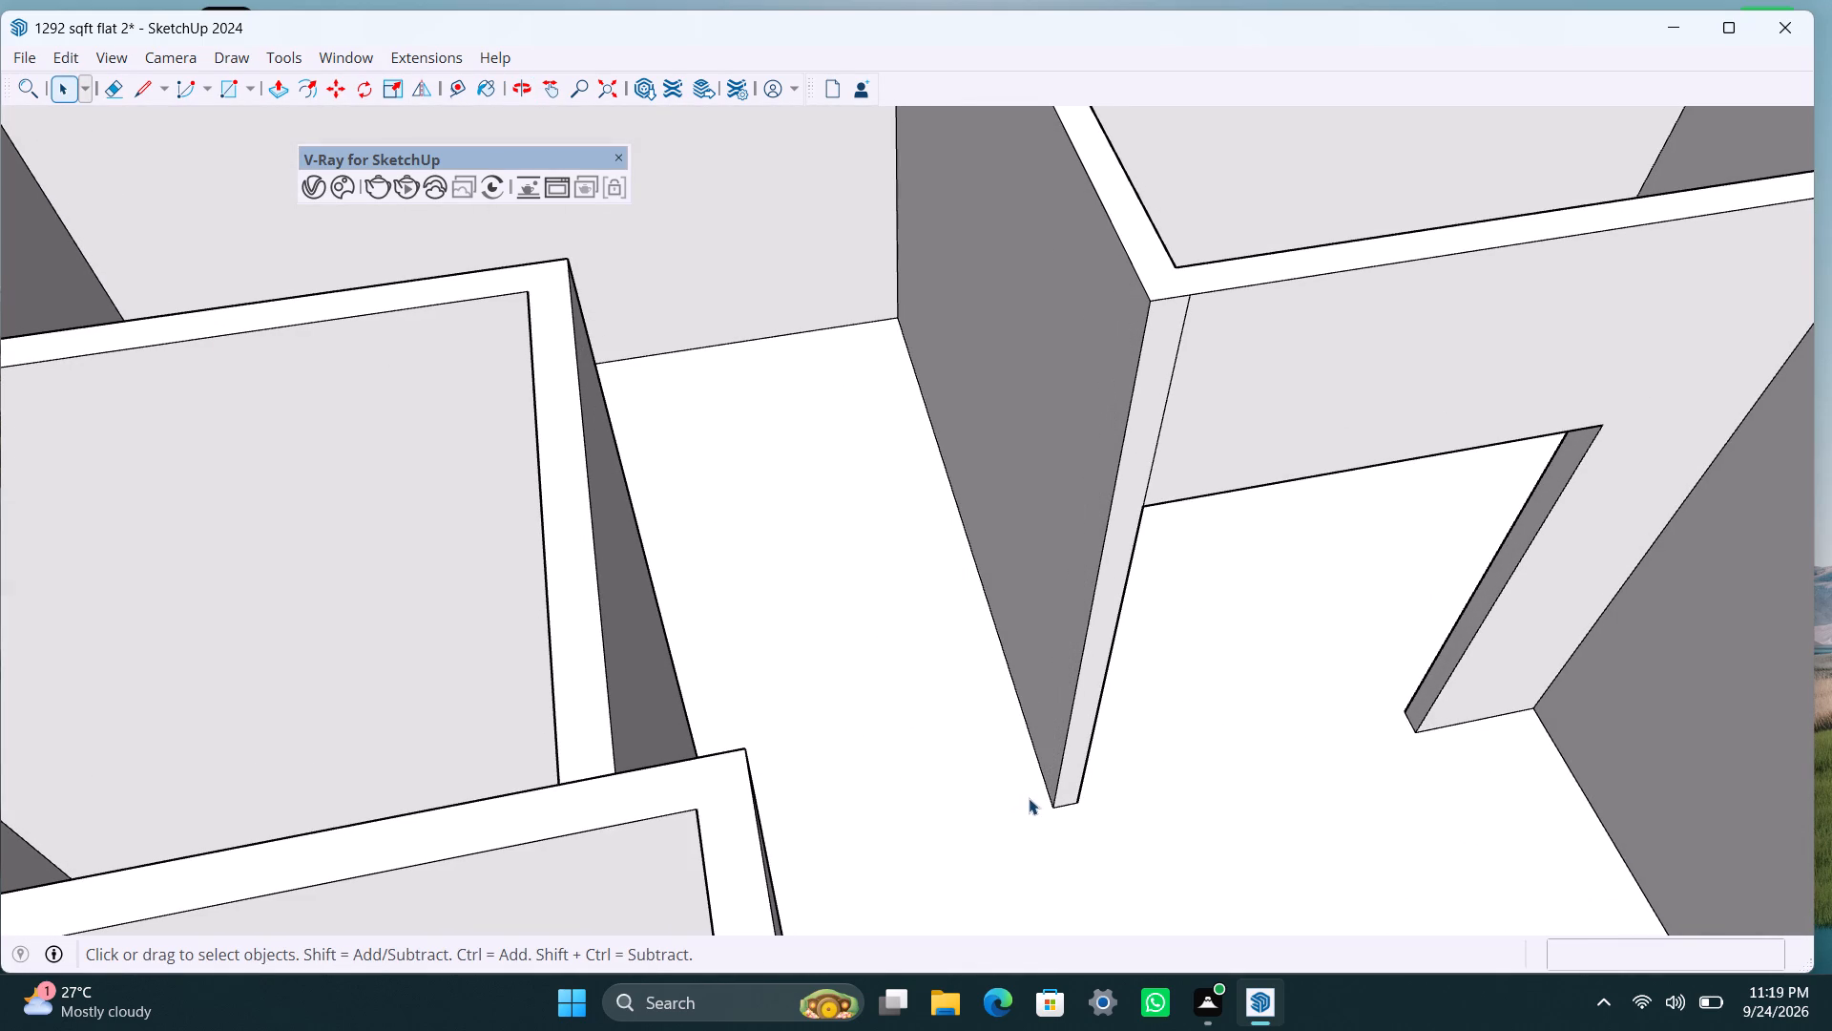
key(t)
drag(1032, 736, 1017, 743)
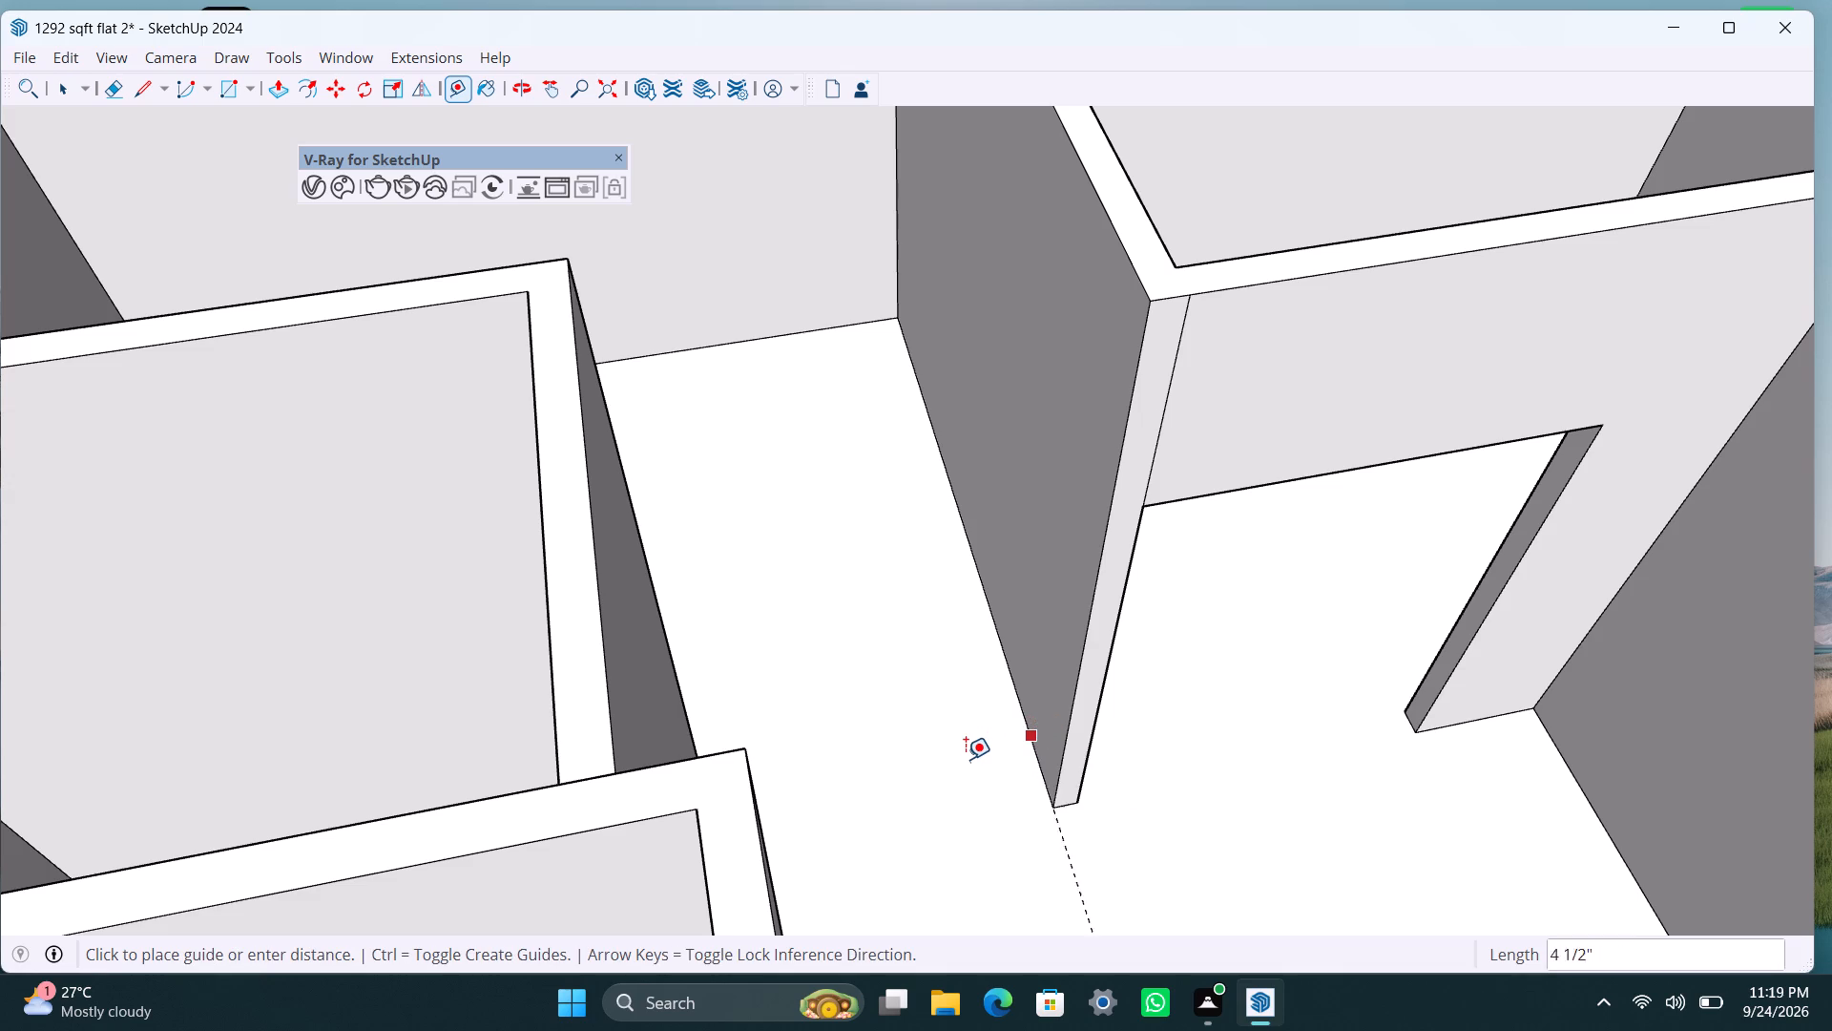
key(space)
Place a guide on the floor 3' out from the base edge of the partition between the two large rooms.
scroll(896, 685, up, 1)
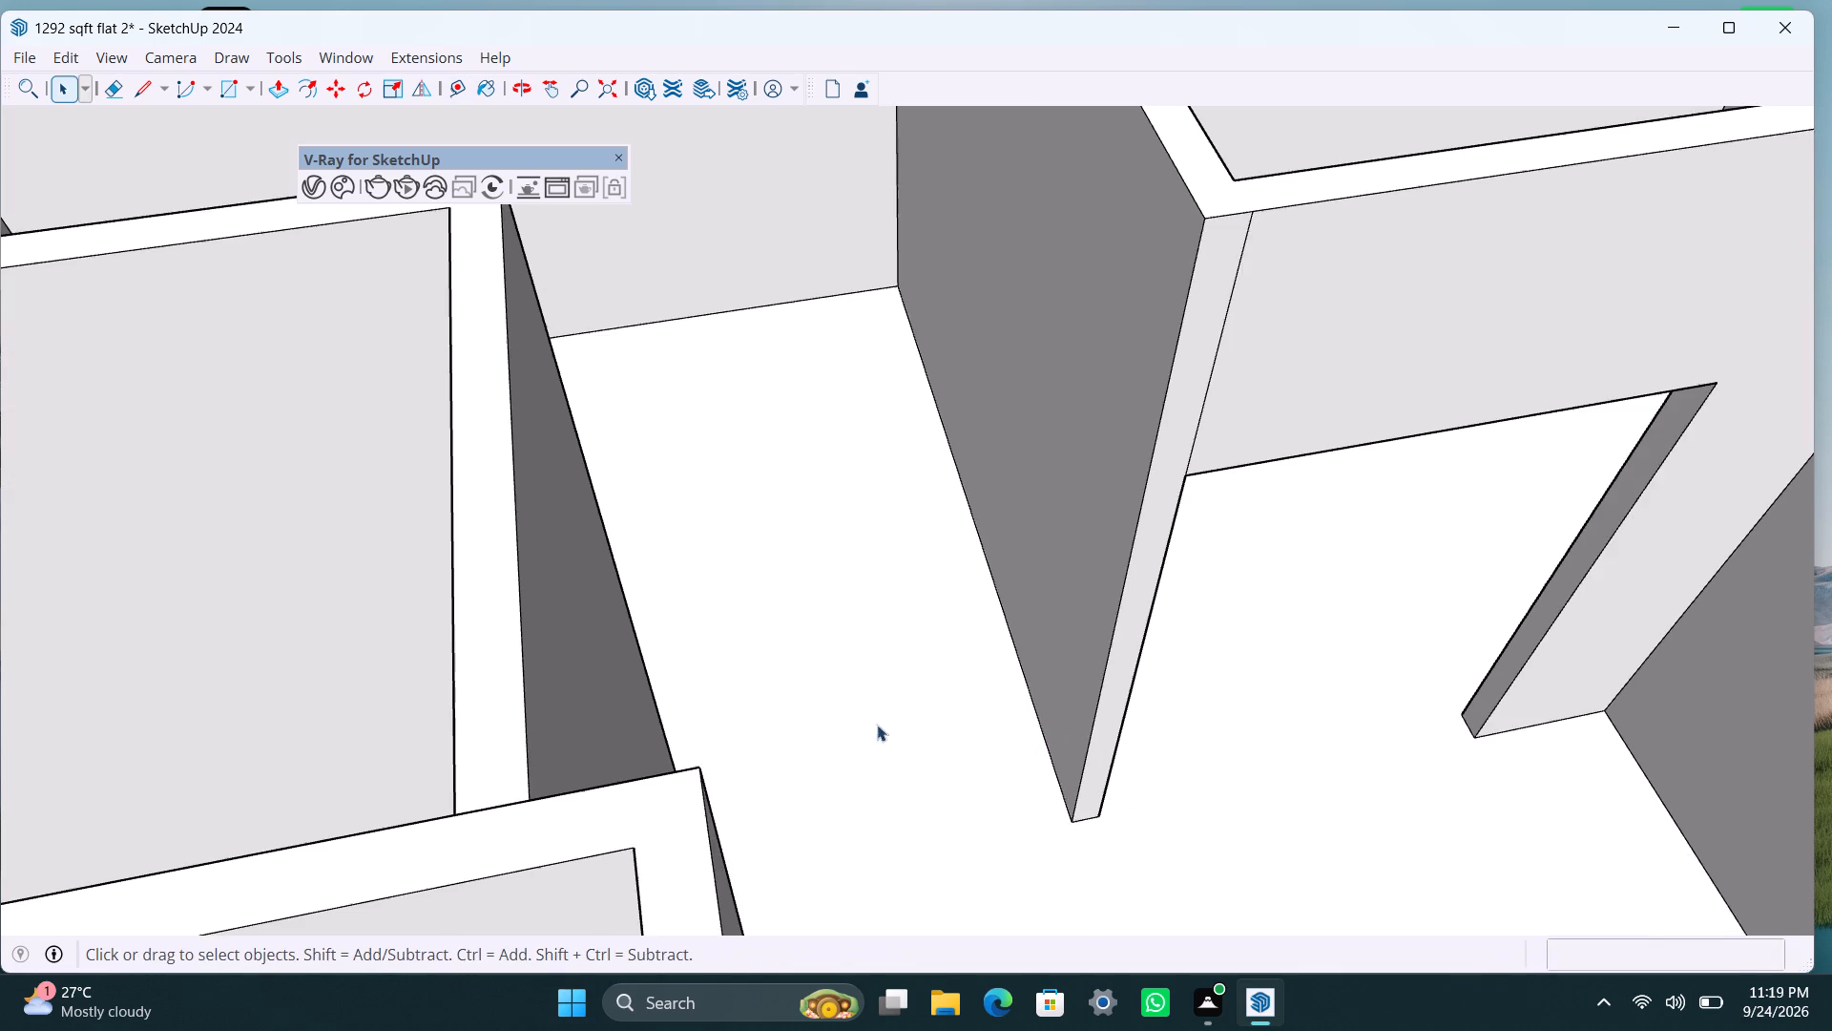
middle_drag(872, 739, 772, 789)
key(t)
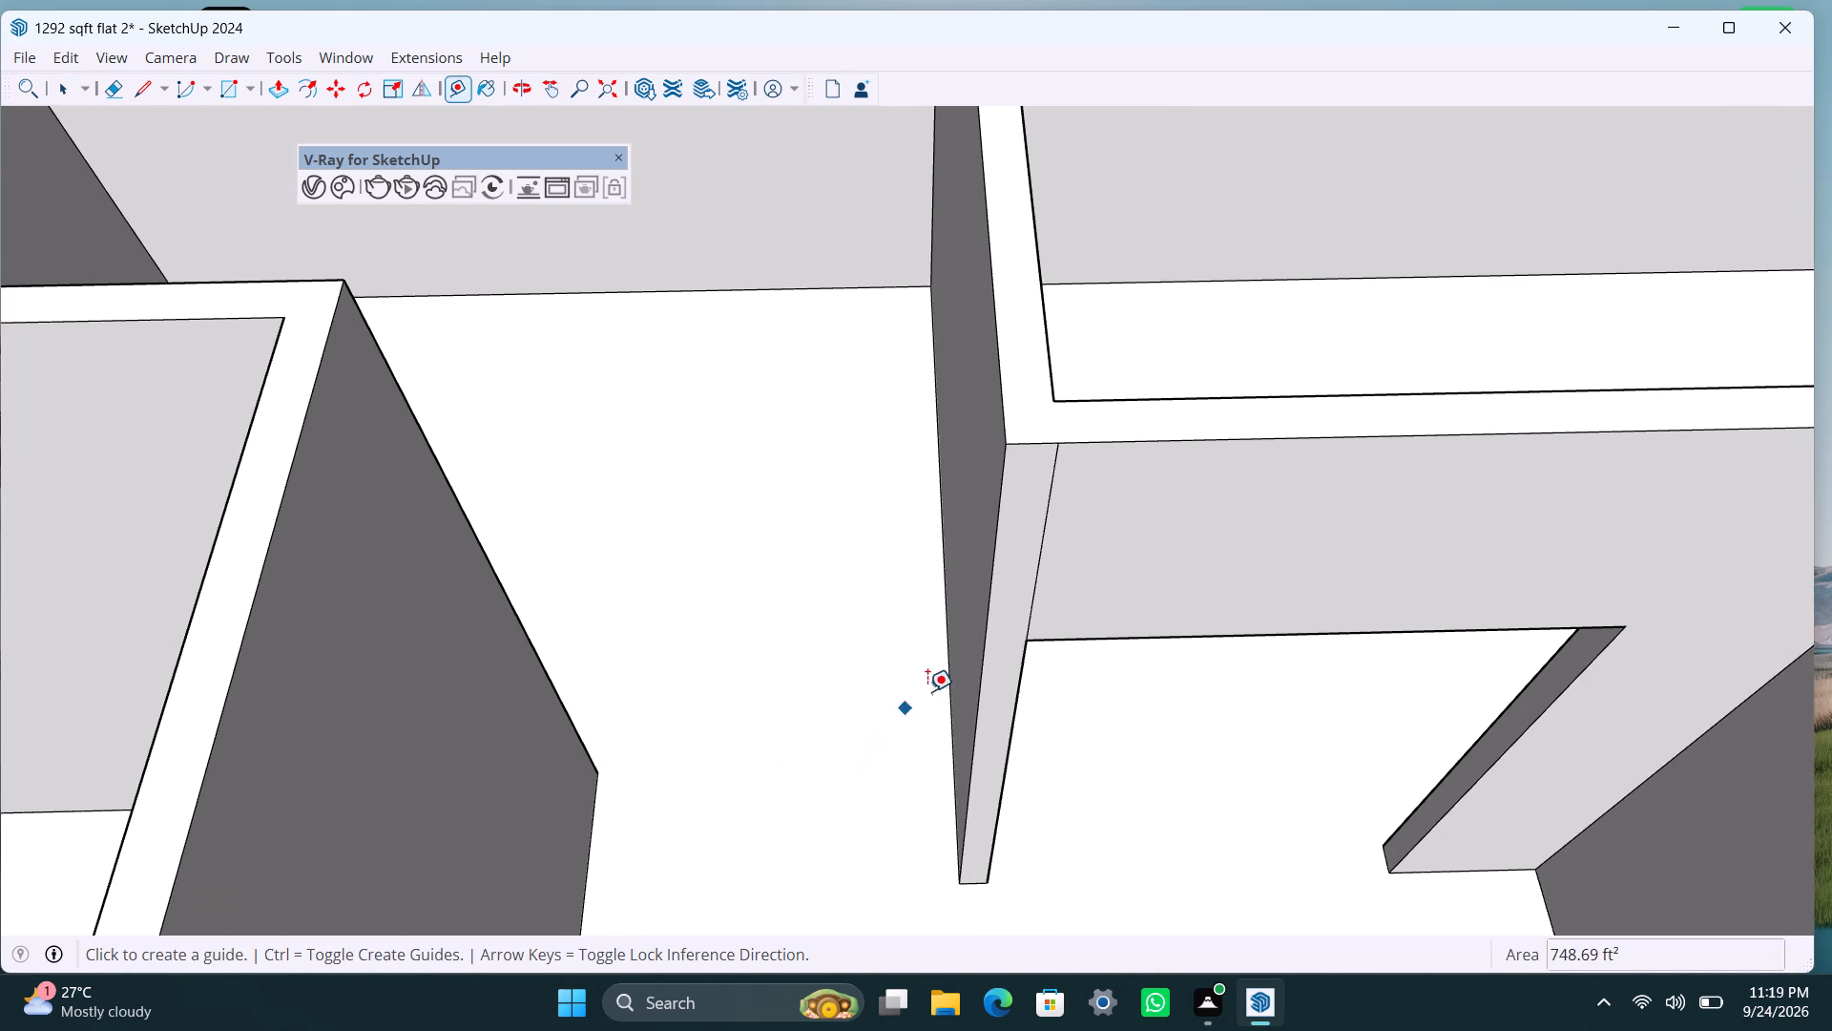
drag(945, 662, 934, 667)
key(3)
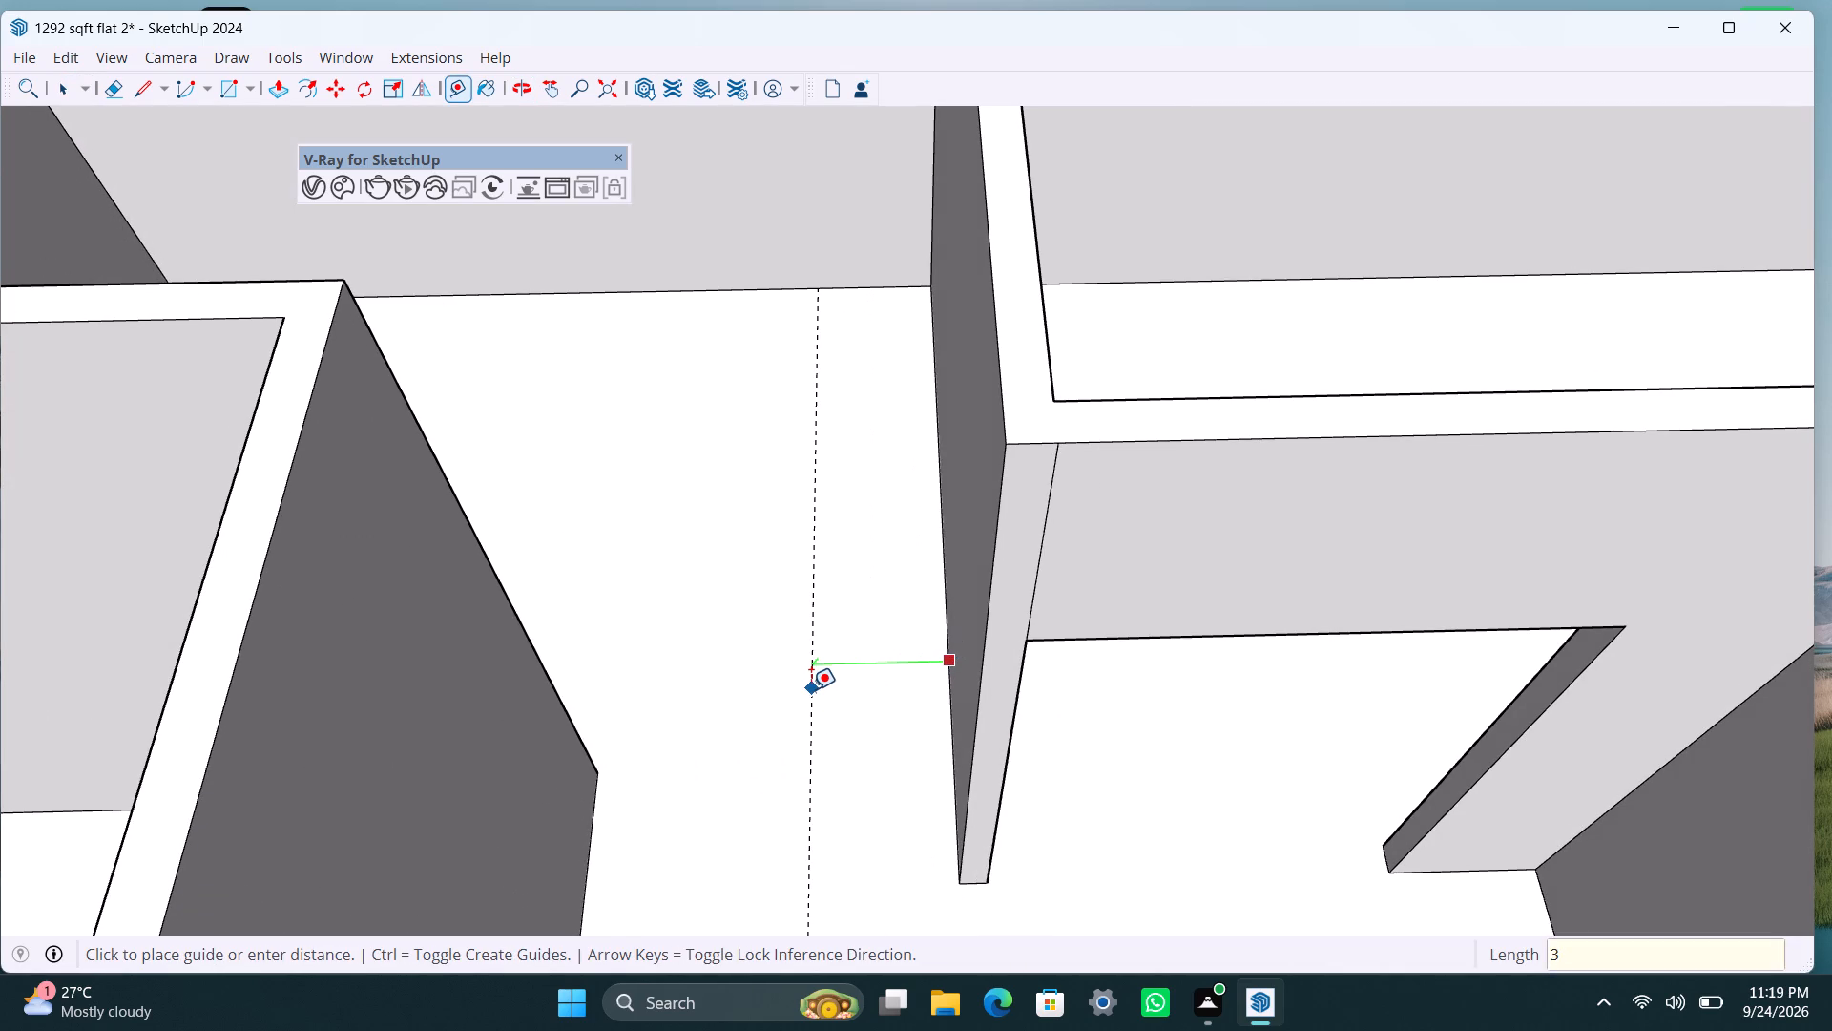
key(apostrophe)
key(Return)
key(space)
Copy the vertical edge at the 5' room's outer corner 4.5" back along the wall face opposite the guide.
middle_drag(766, 765, 486, 695)
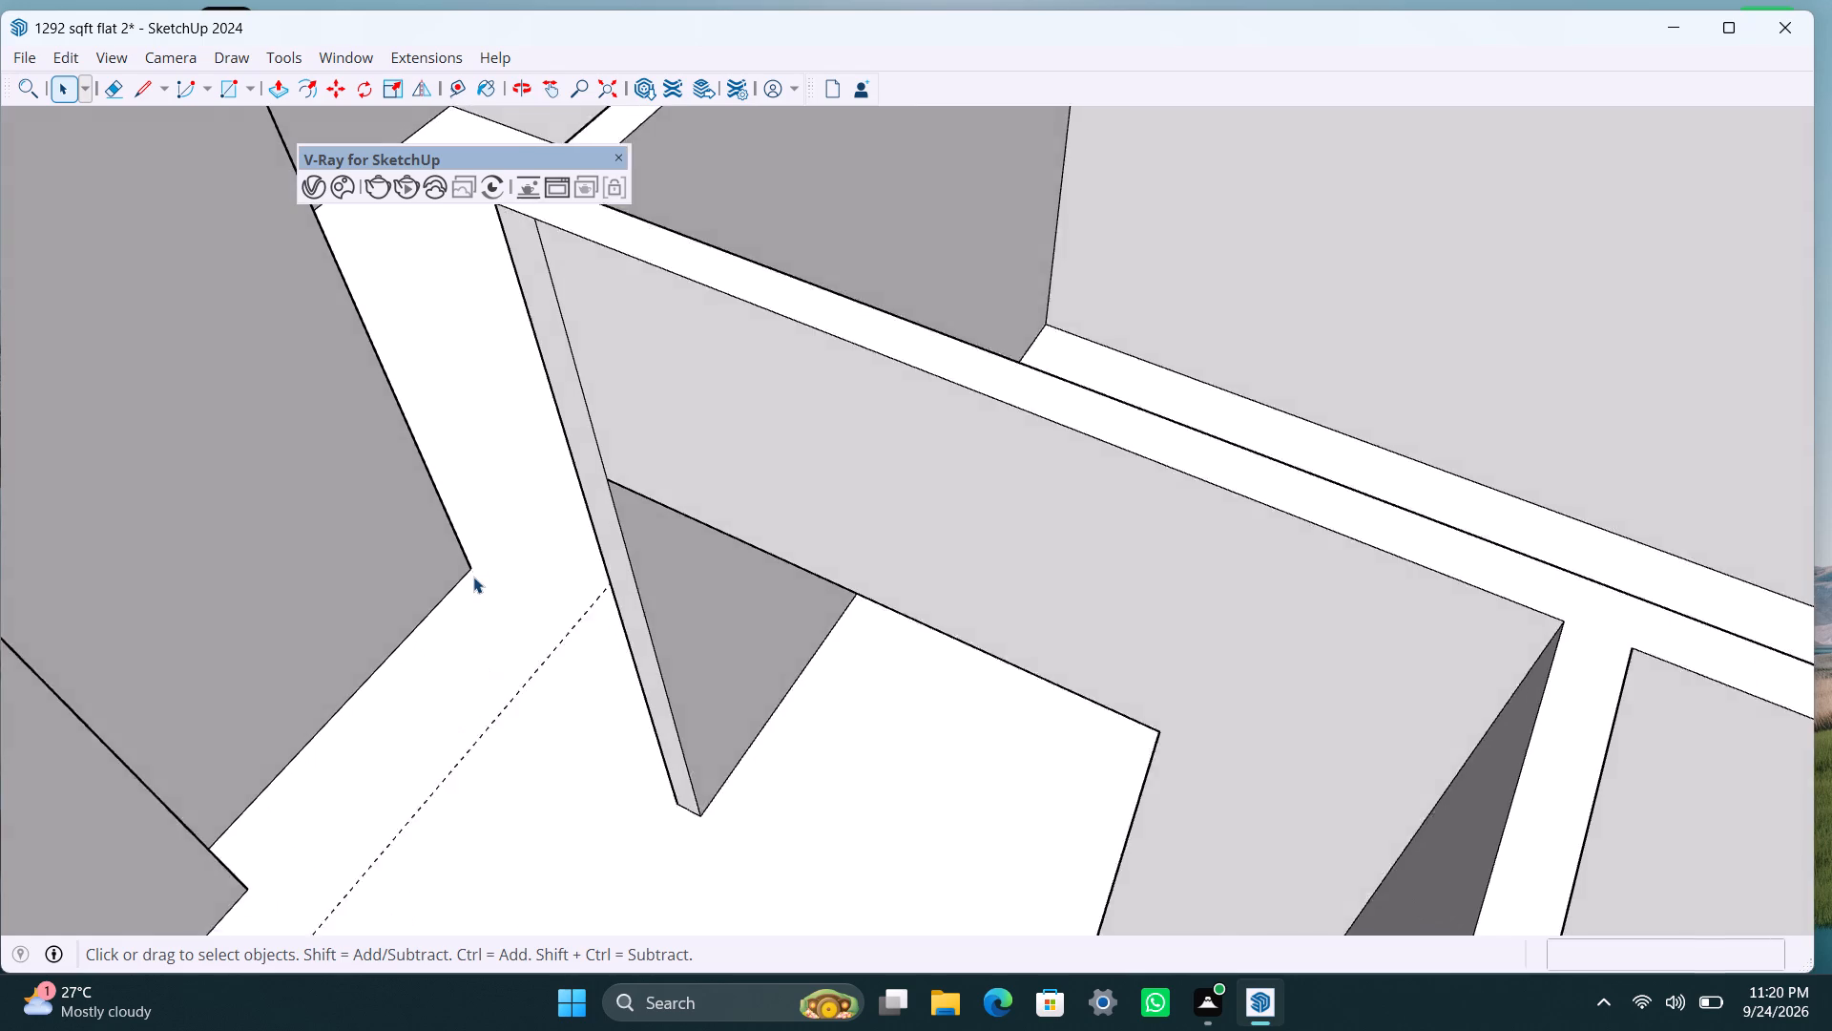
scroll(472, 572, up, 2)
click(445, 514)
key(m)
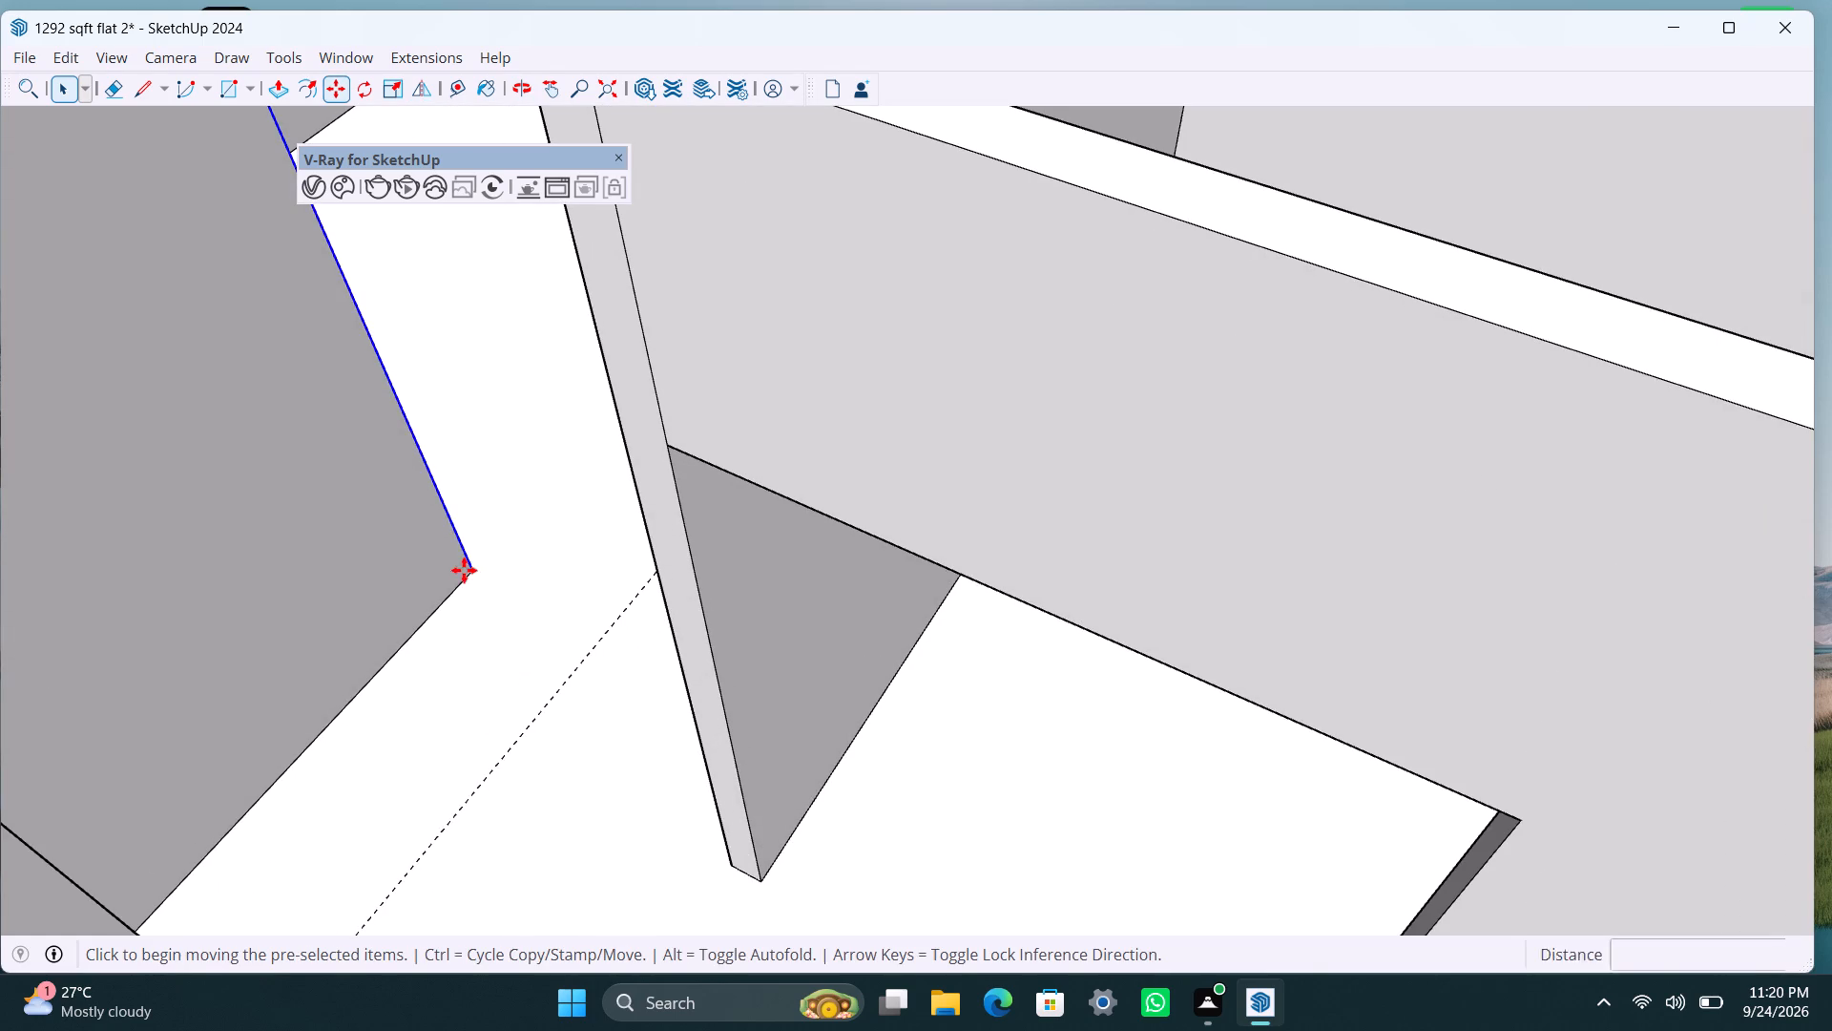
drag(475, 569, 466, 569)
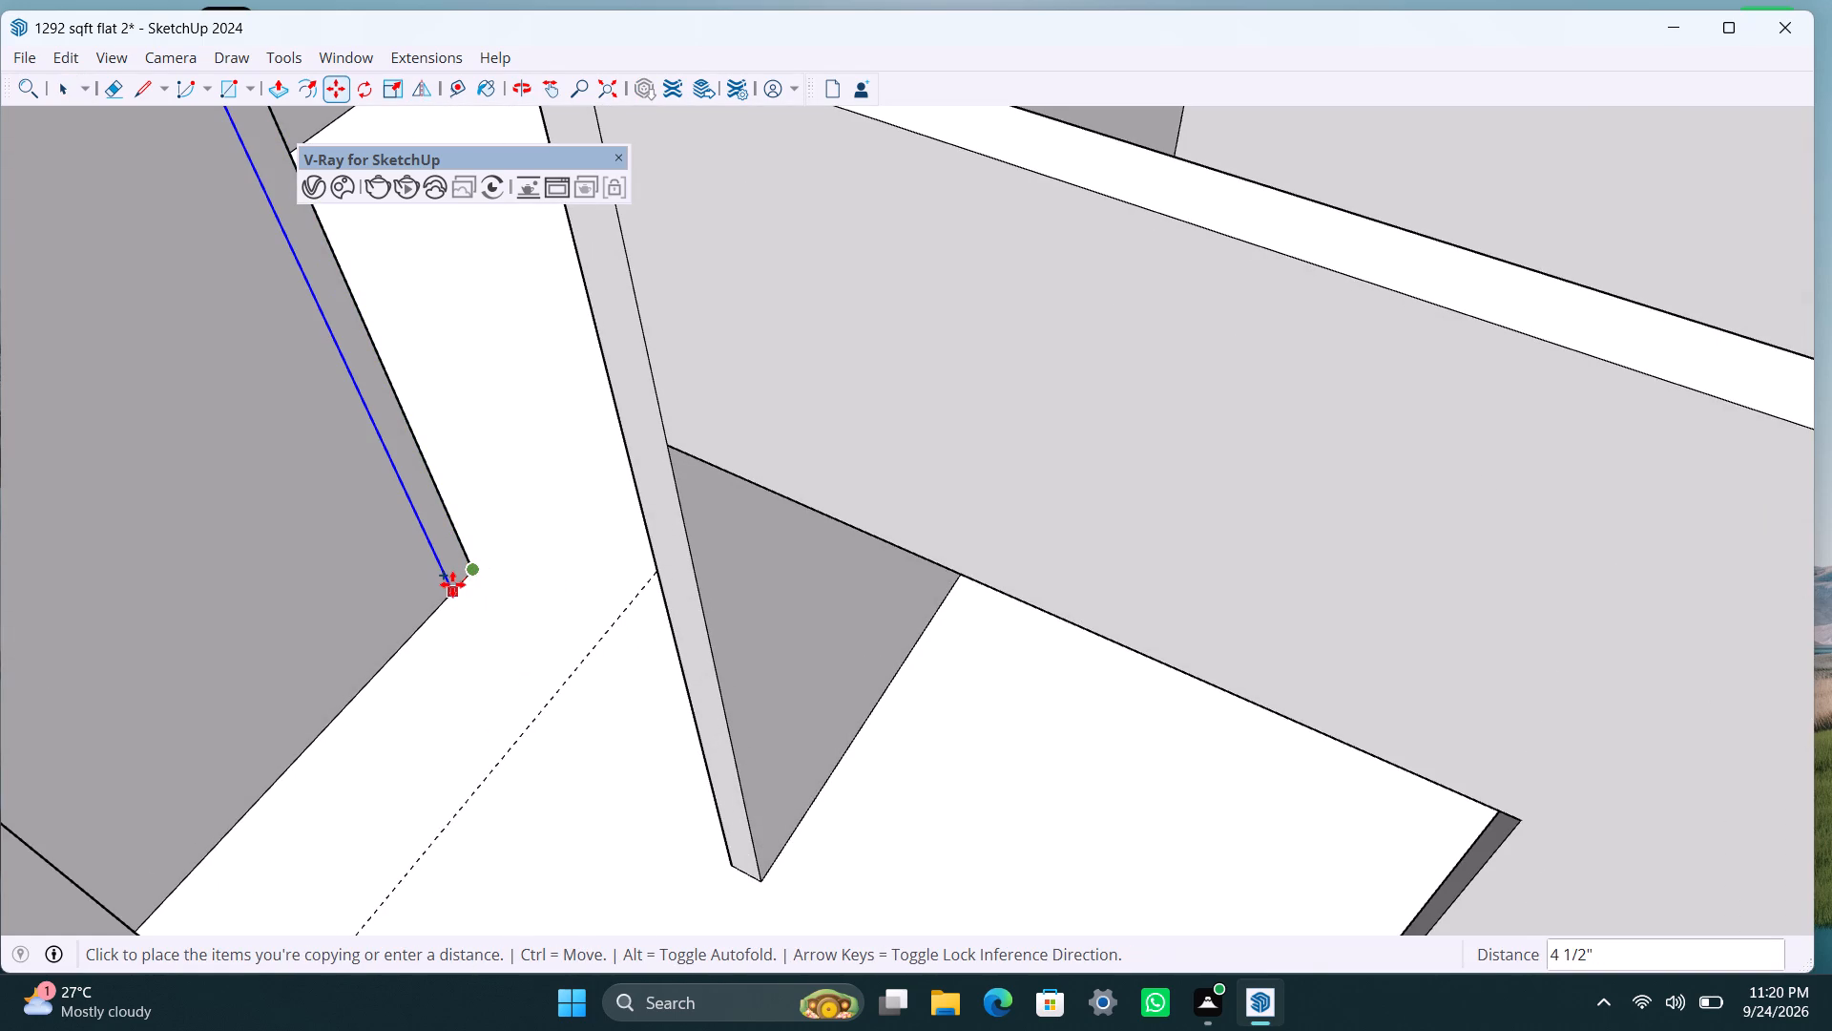
text(4.)
key(4)
key(BackSpace)
key(5)
key(shift+quotedbl)
key(Return)
key(space)
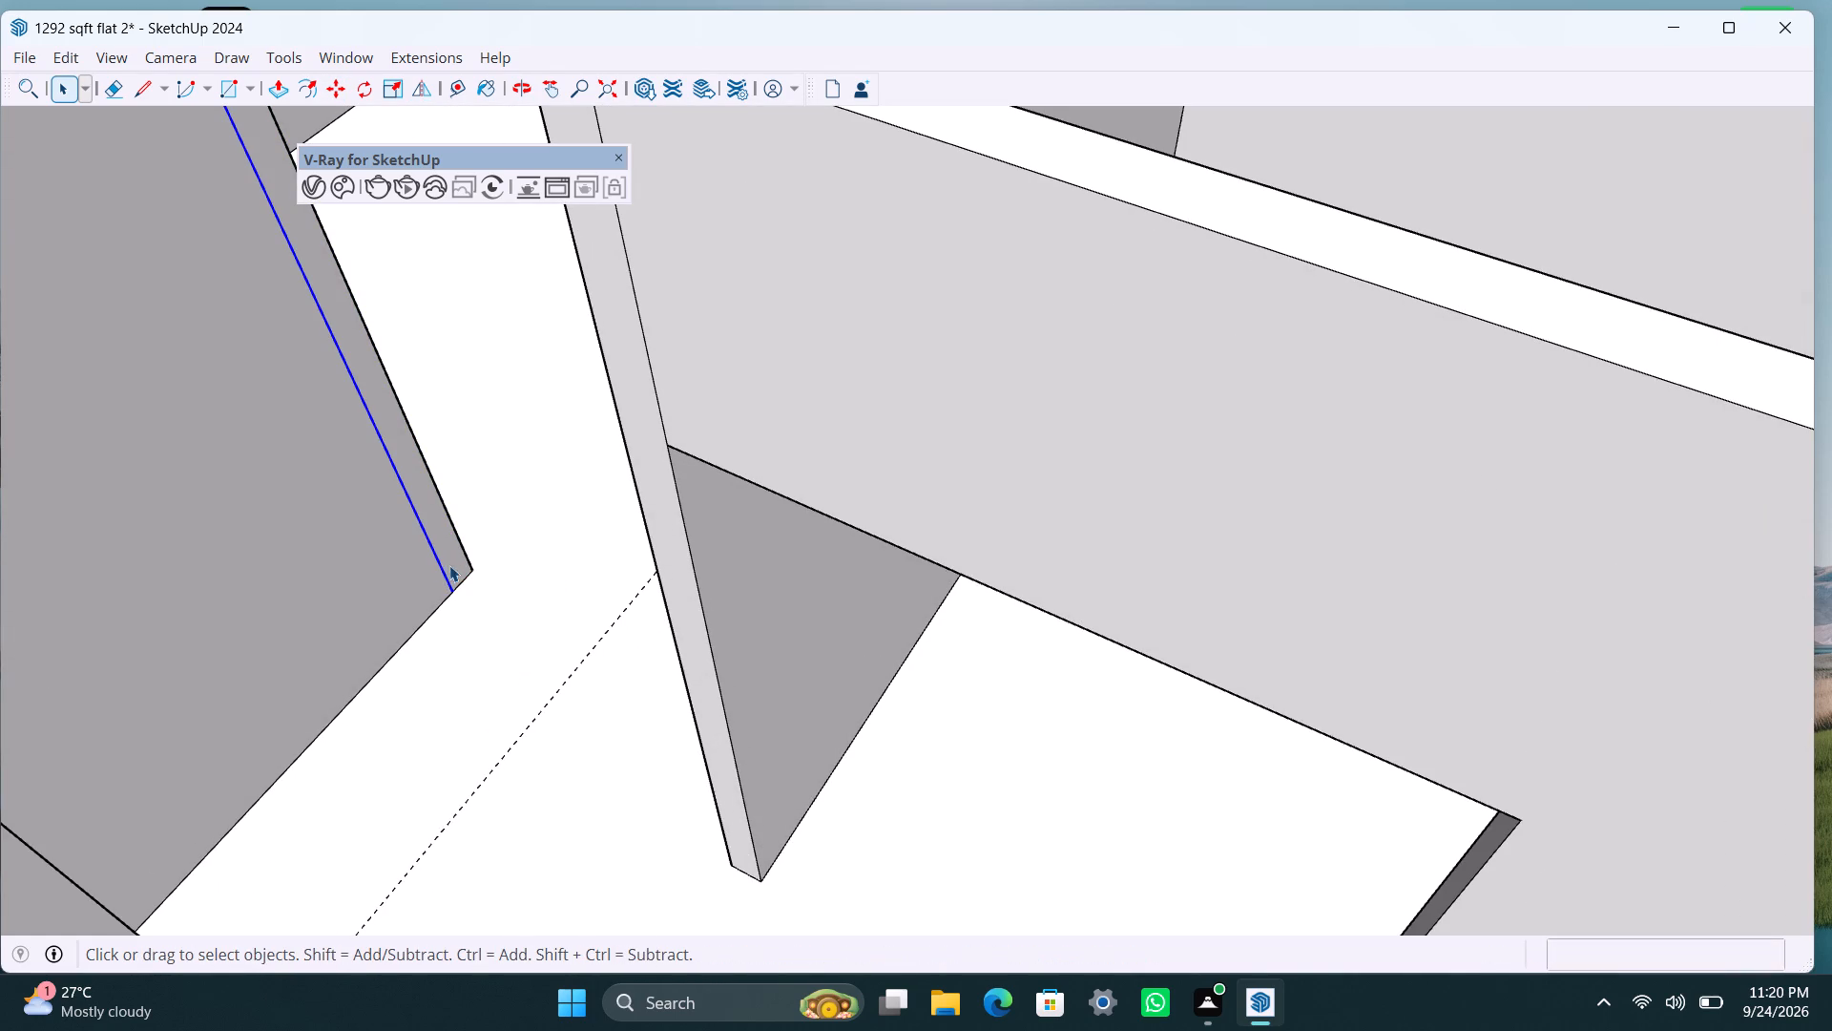
Push/Pull the 4.5" strip at the 5' room's corner out to the 3' guide as a short wall stub.
click(449, 558)
key(p)
drag(449, 558, 543, 713)
key(space)
scroll(527, 737, down, 8)
middle_drag(531, 722, 588, 841)
scroll(591, 607, up, 1)
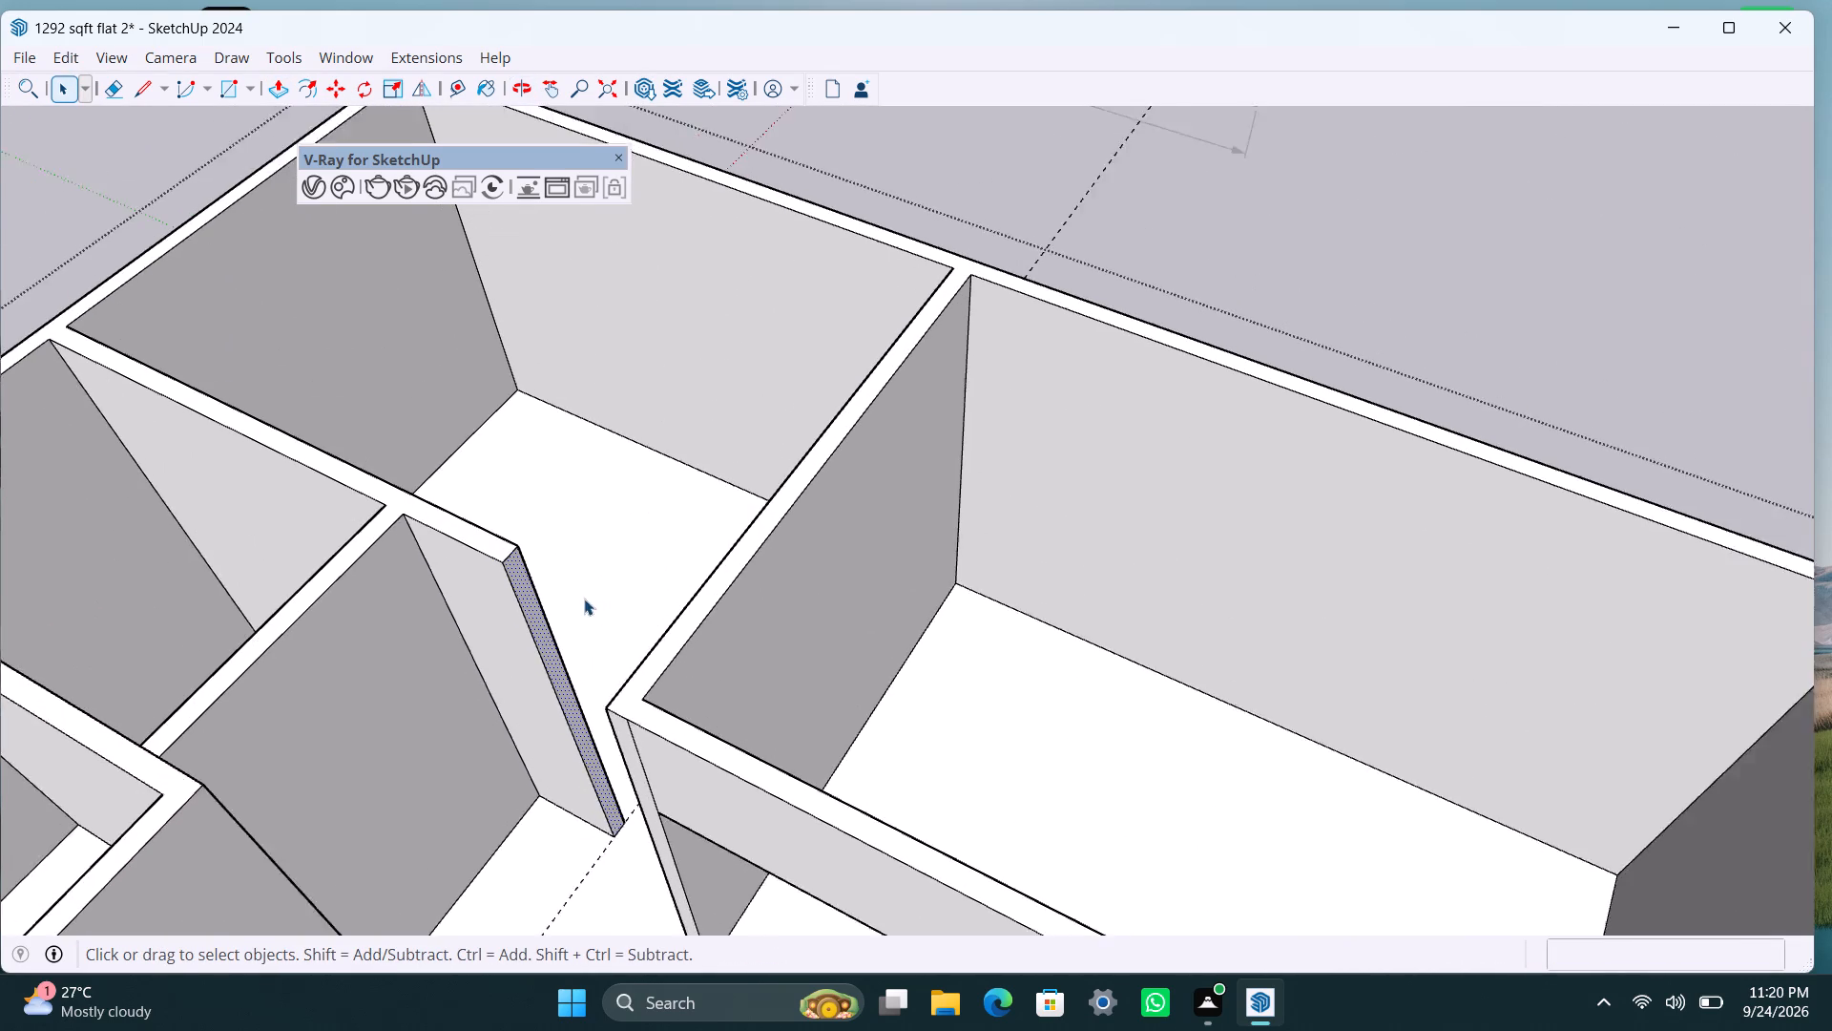
Copy the top edge of the new wall stub's end face 3' down.
scroll(584, 599, up, 2)
scroll(504, 534, up, 2)
click(502, 534)
key(m)
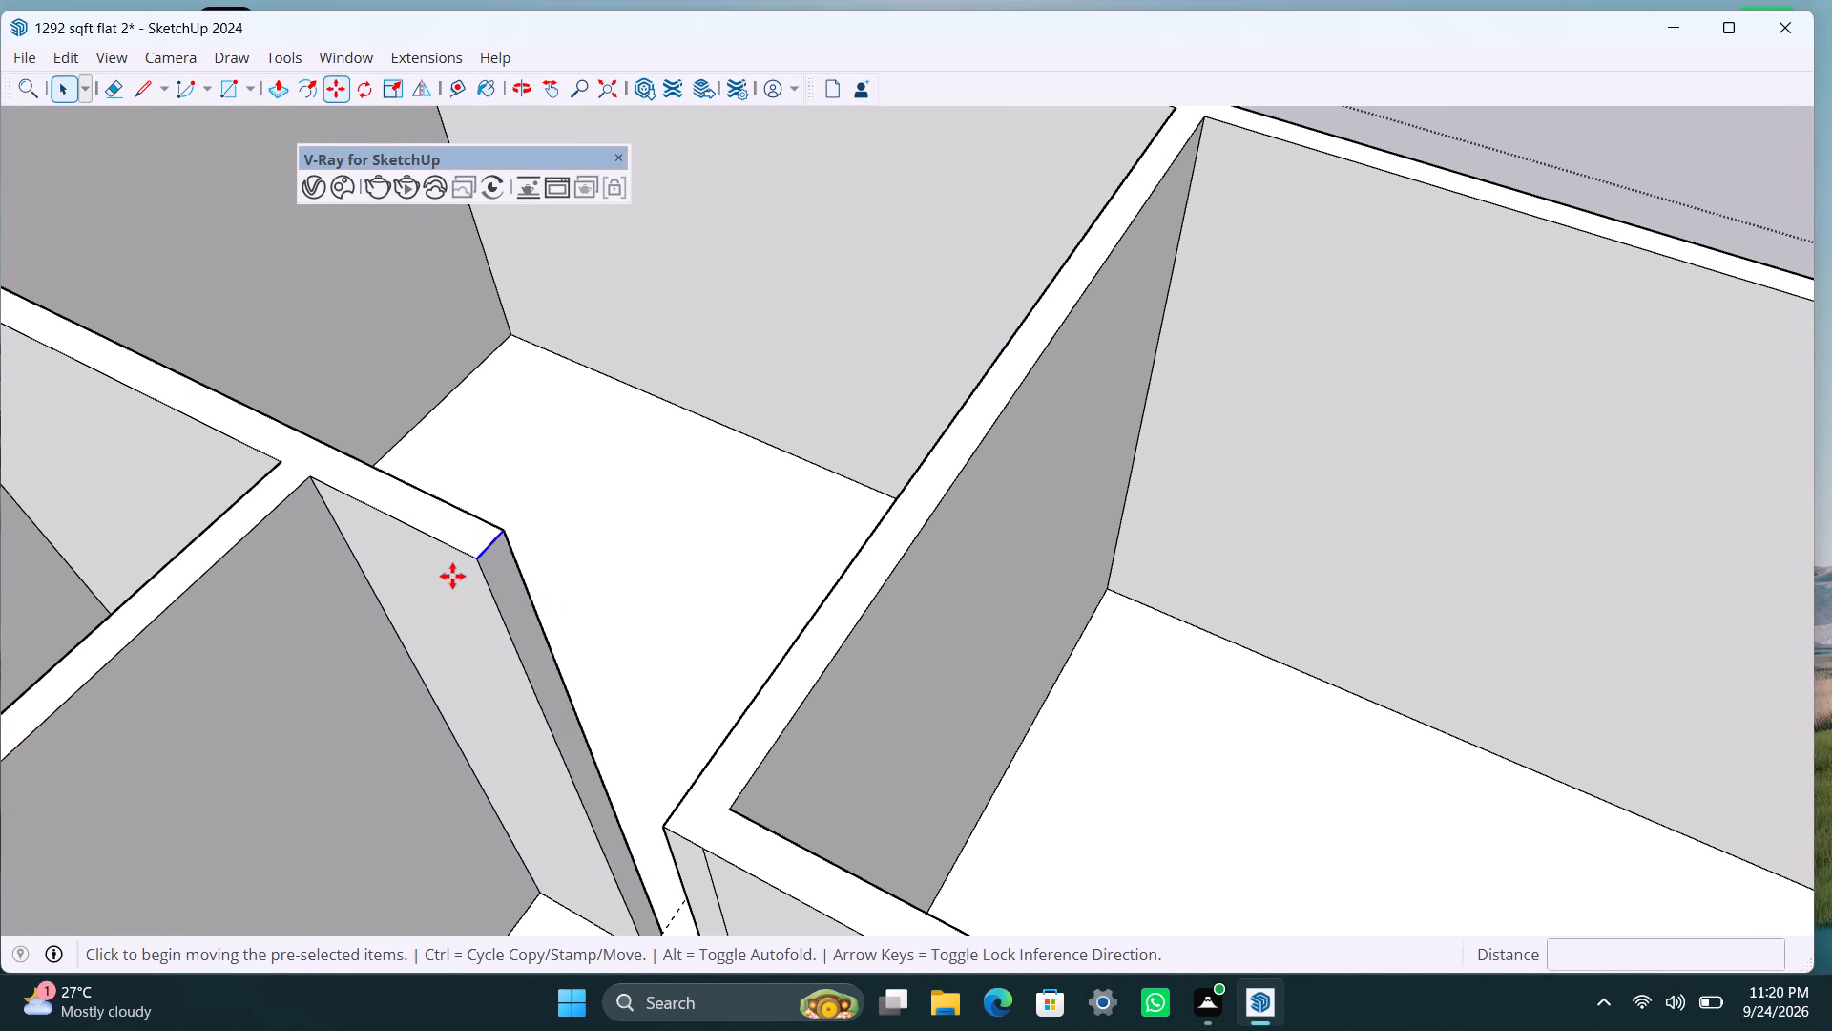
click(483, 562)
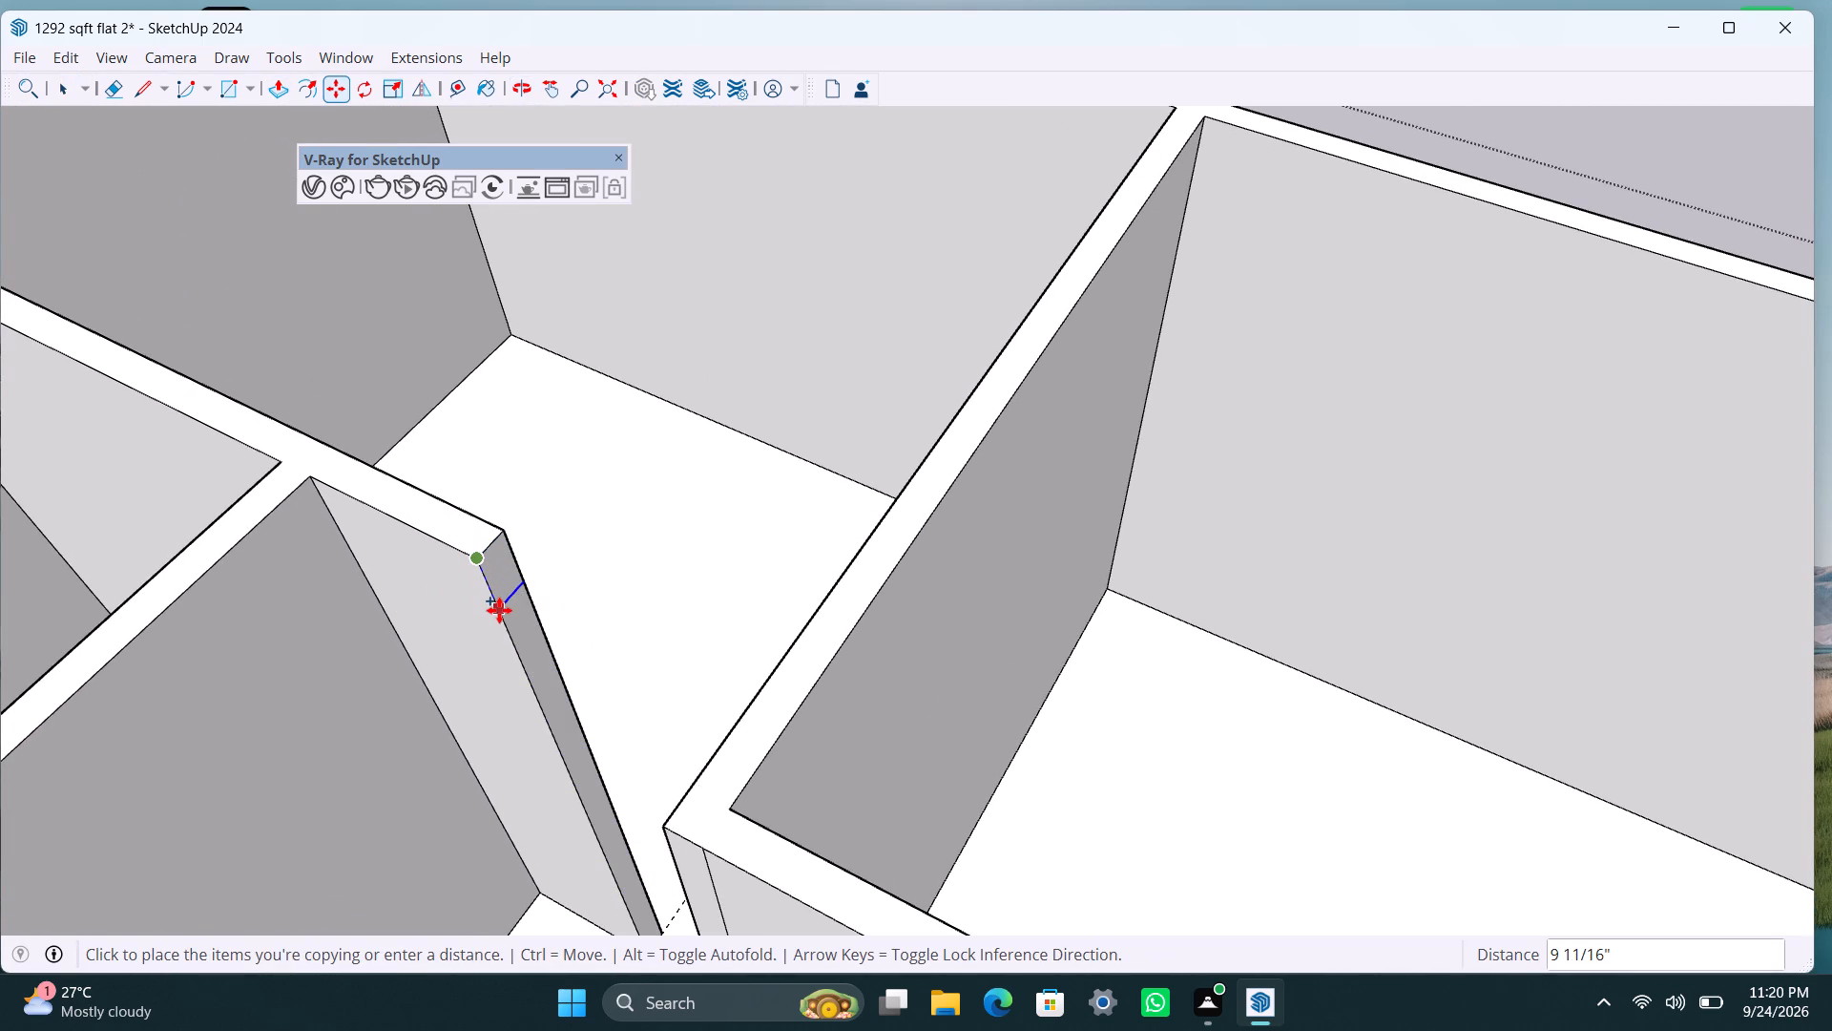
key(3)
key(apostrophe)
key(Return)
key(space)
Push/Pull the upper part of the stub's end face 3' across to the opposite partition, forming the door header.
click(517, 631)
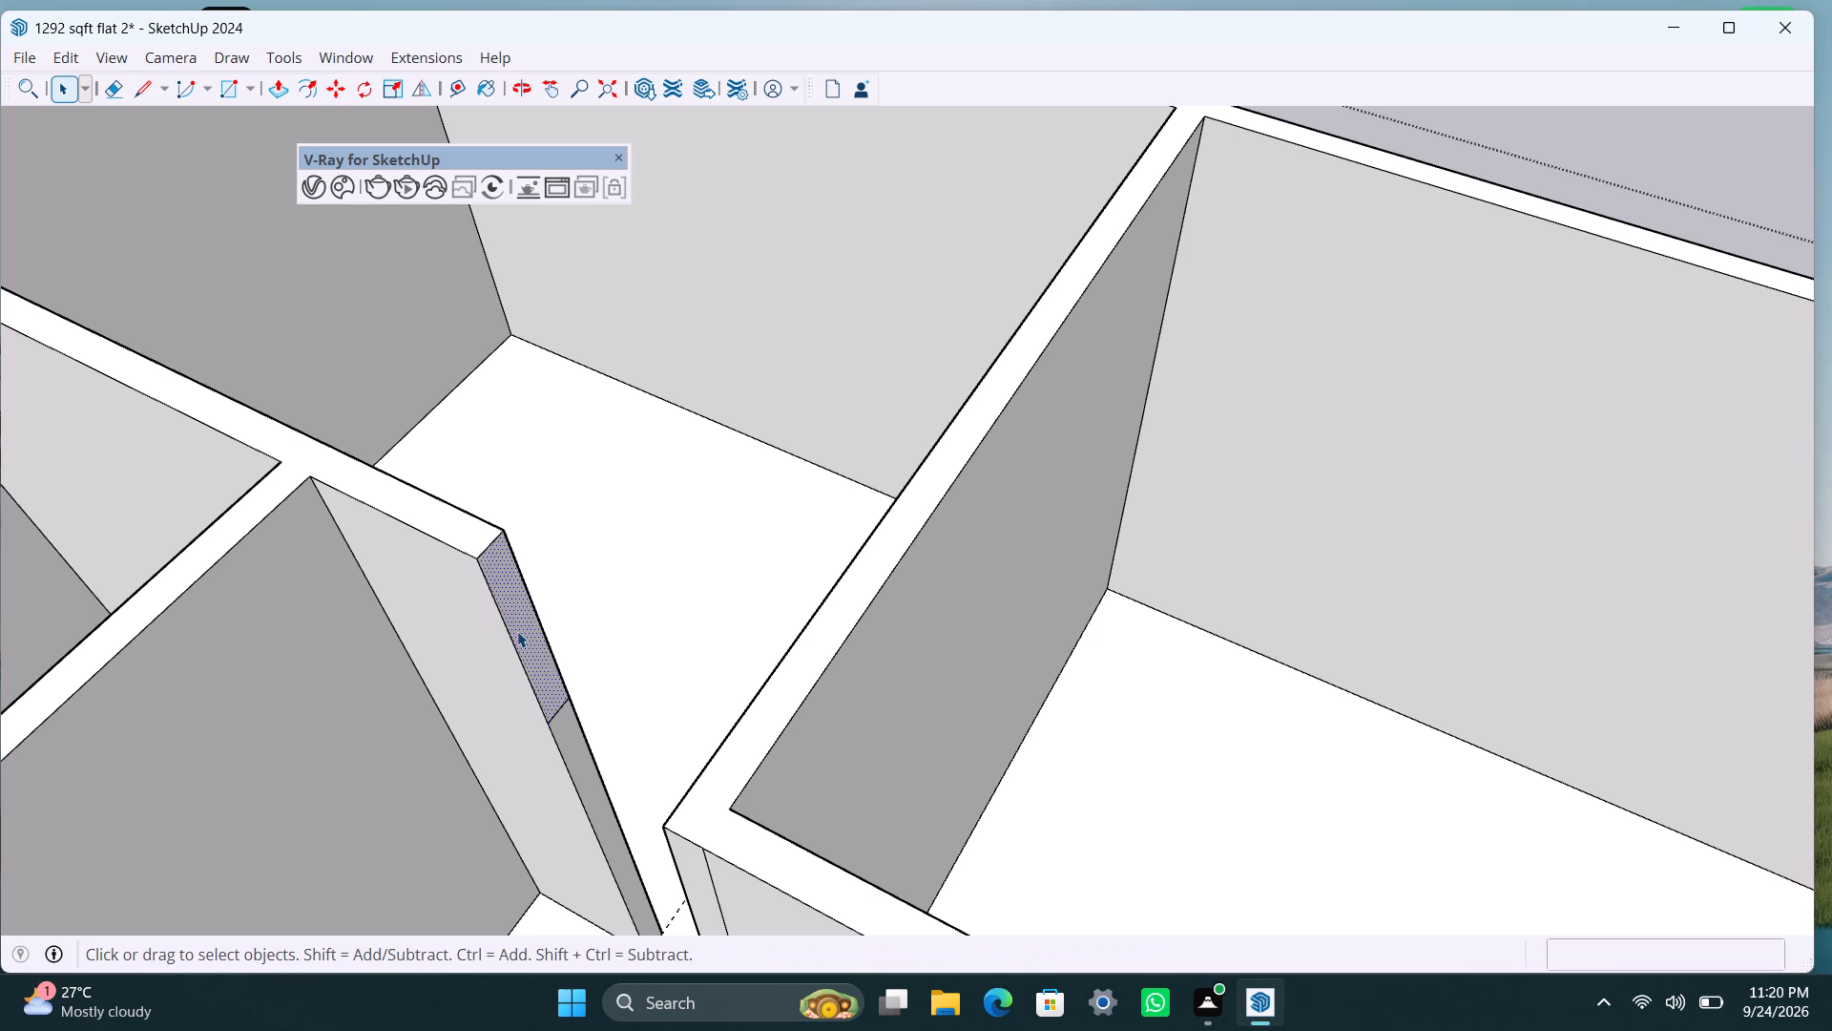
key(p)
drag(517, 628, 786, 683)
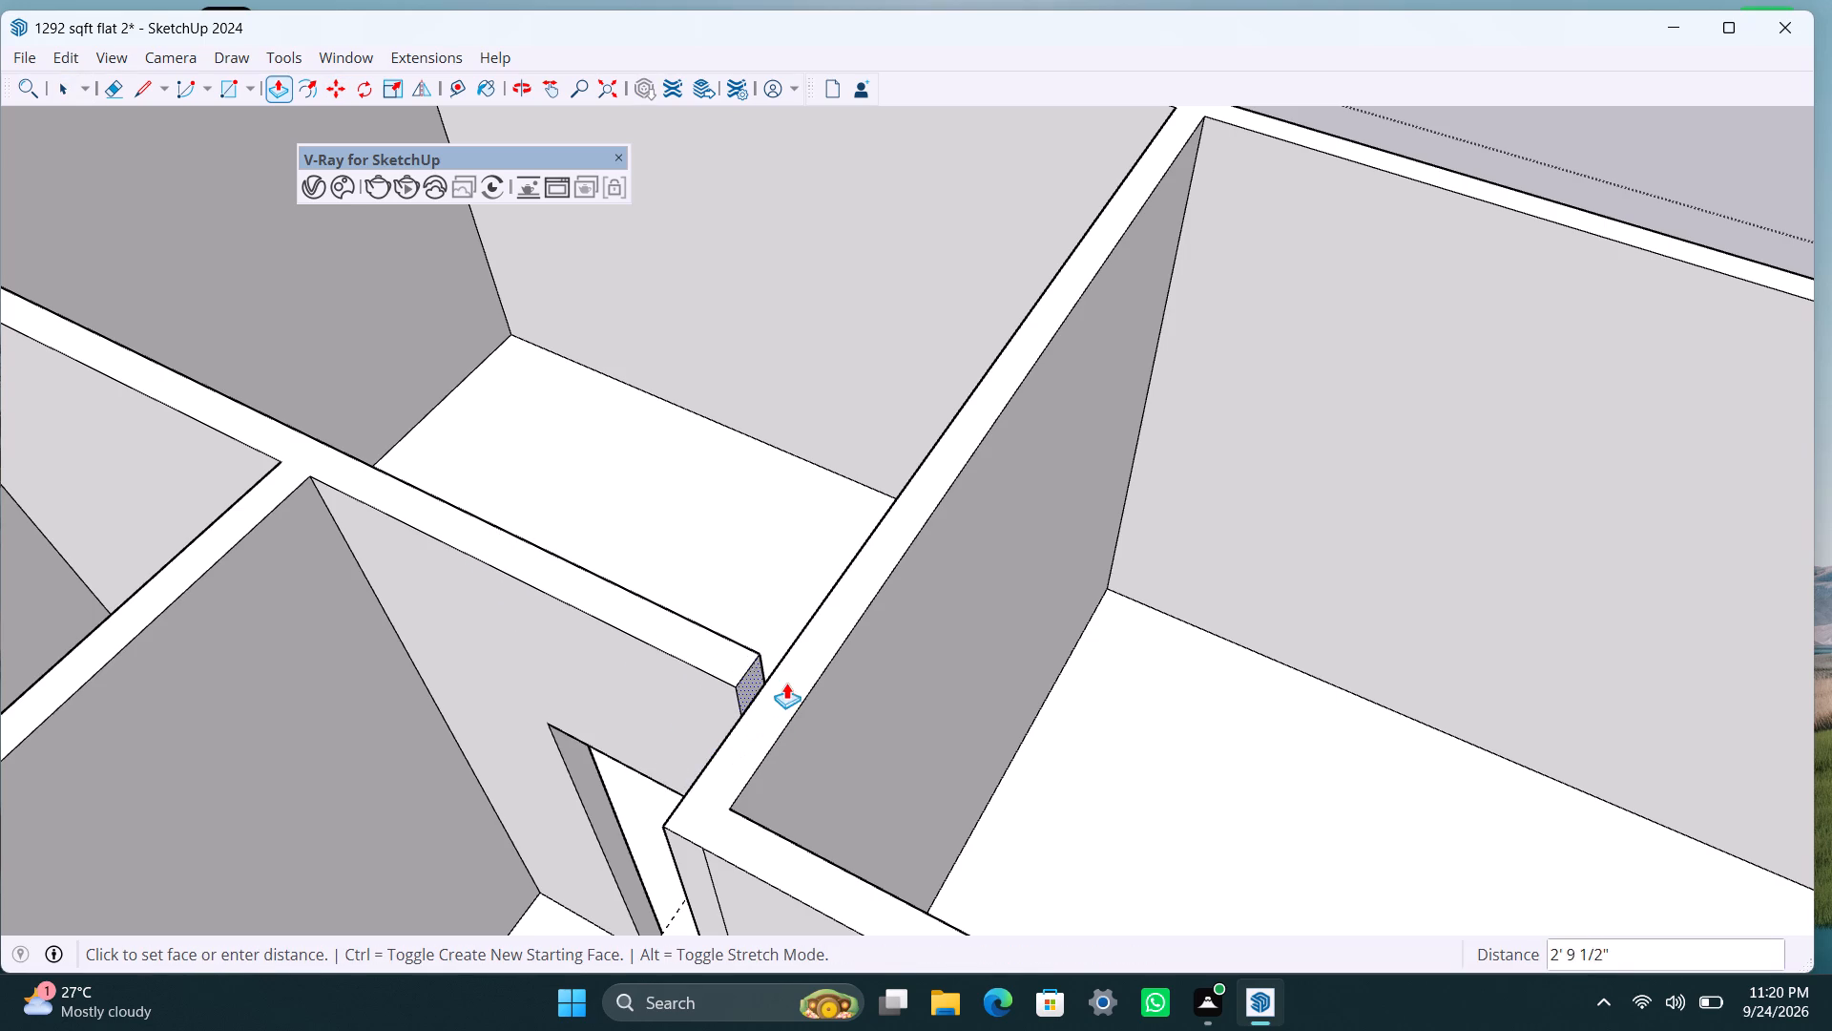
drag(786, 683, 795, 653)
Save the model.
key(ctrl+s)
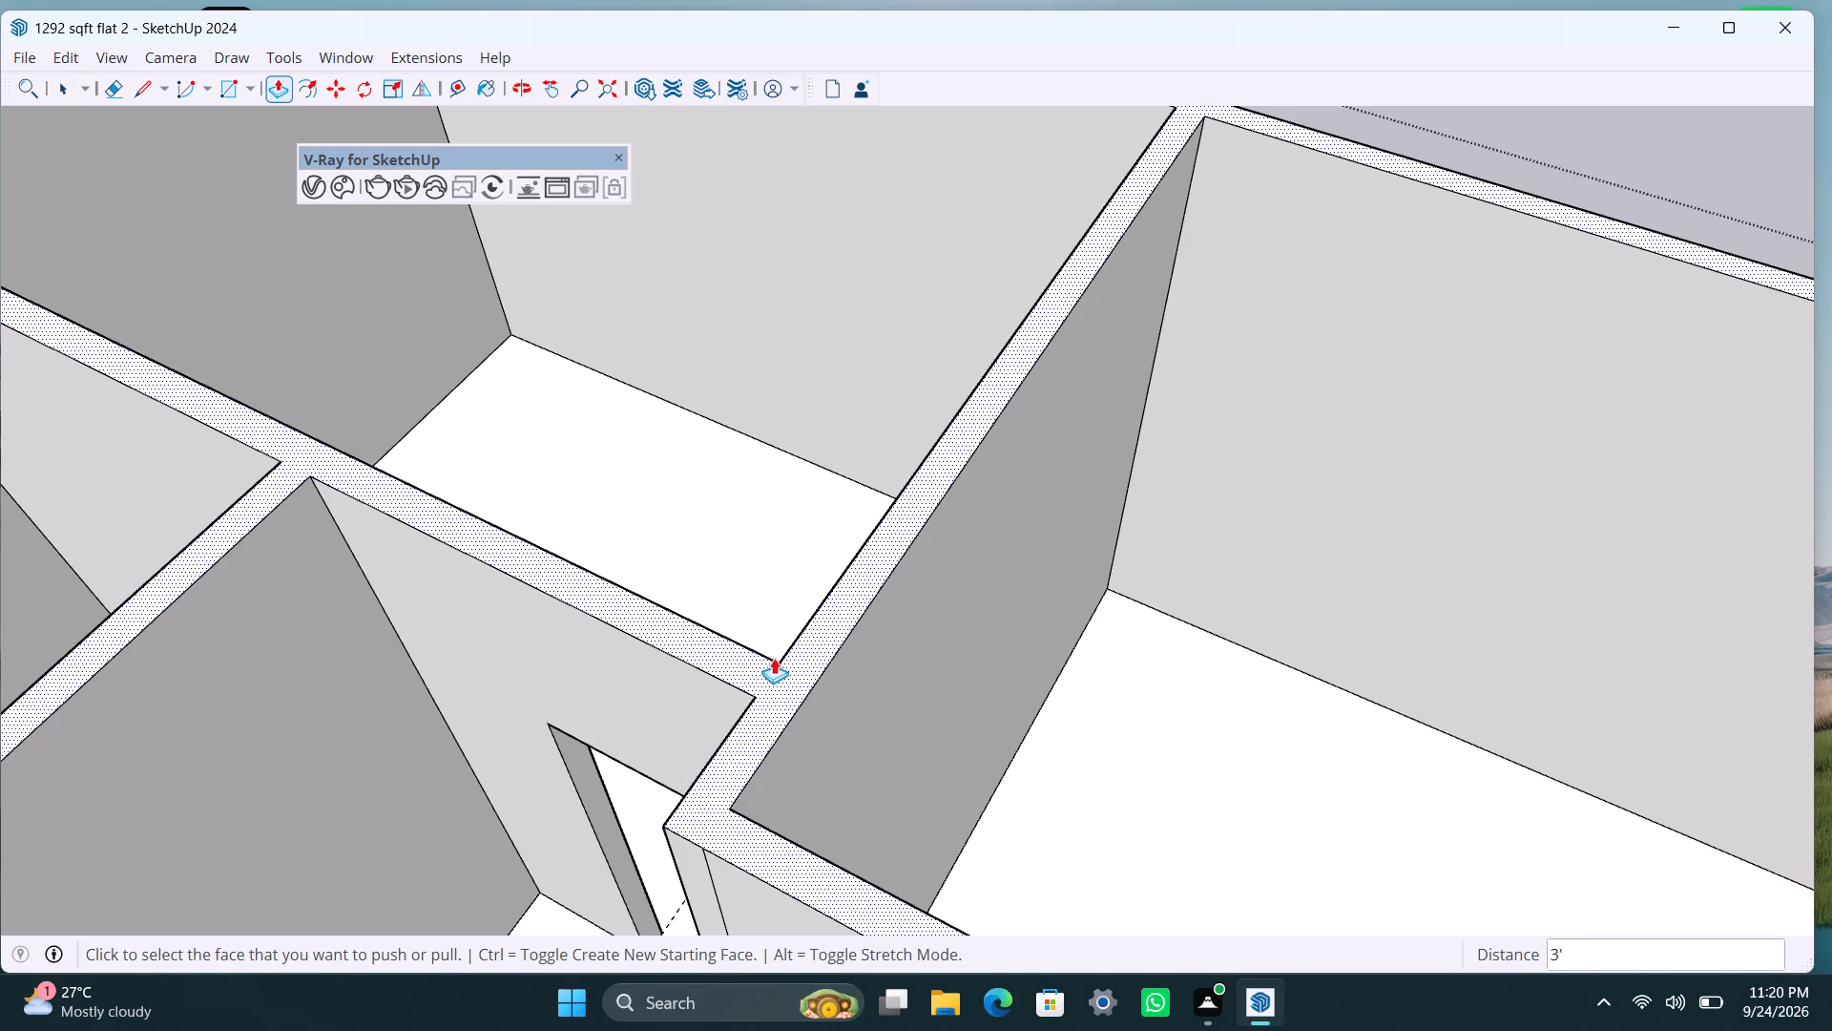
key(space)
Examine the new door opening and the overall room layout from several sides of the house.
scroll(629, 574, down, 9)
middle_drag(608, 650, 738, 607)
scroll(725, 726, up, 2)
middle_drag(674, 725, 953, 644)
scroll(947, 624, down, 4)
scroll(816, 464, down, 3)
scroll(1055, 582, up, 2)
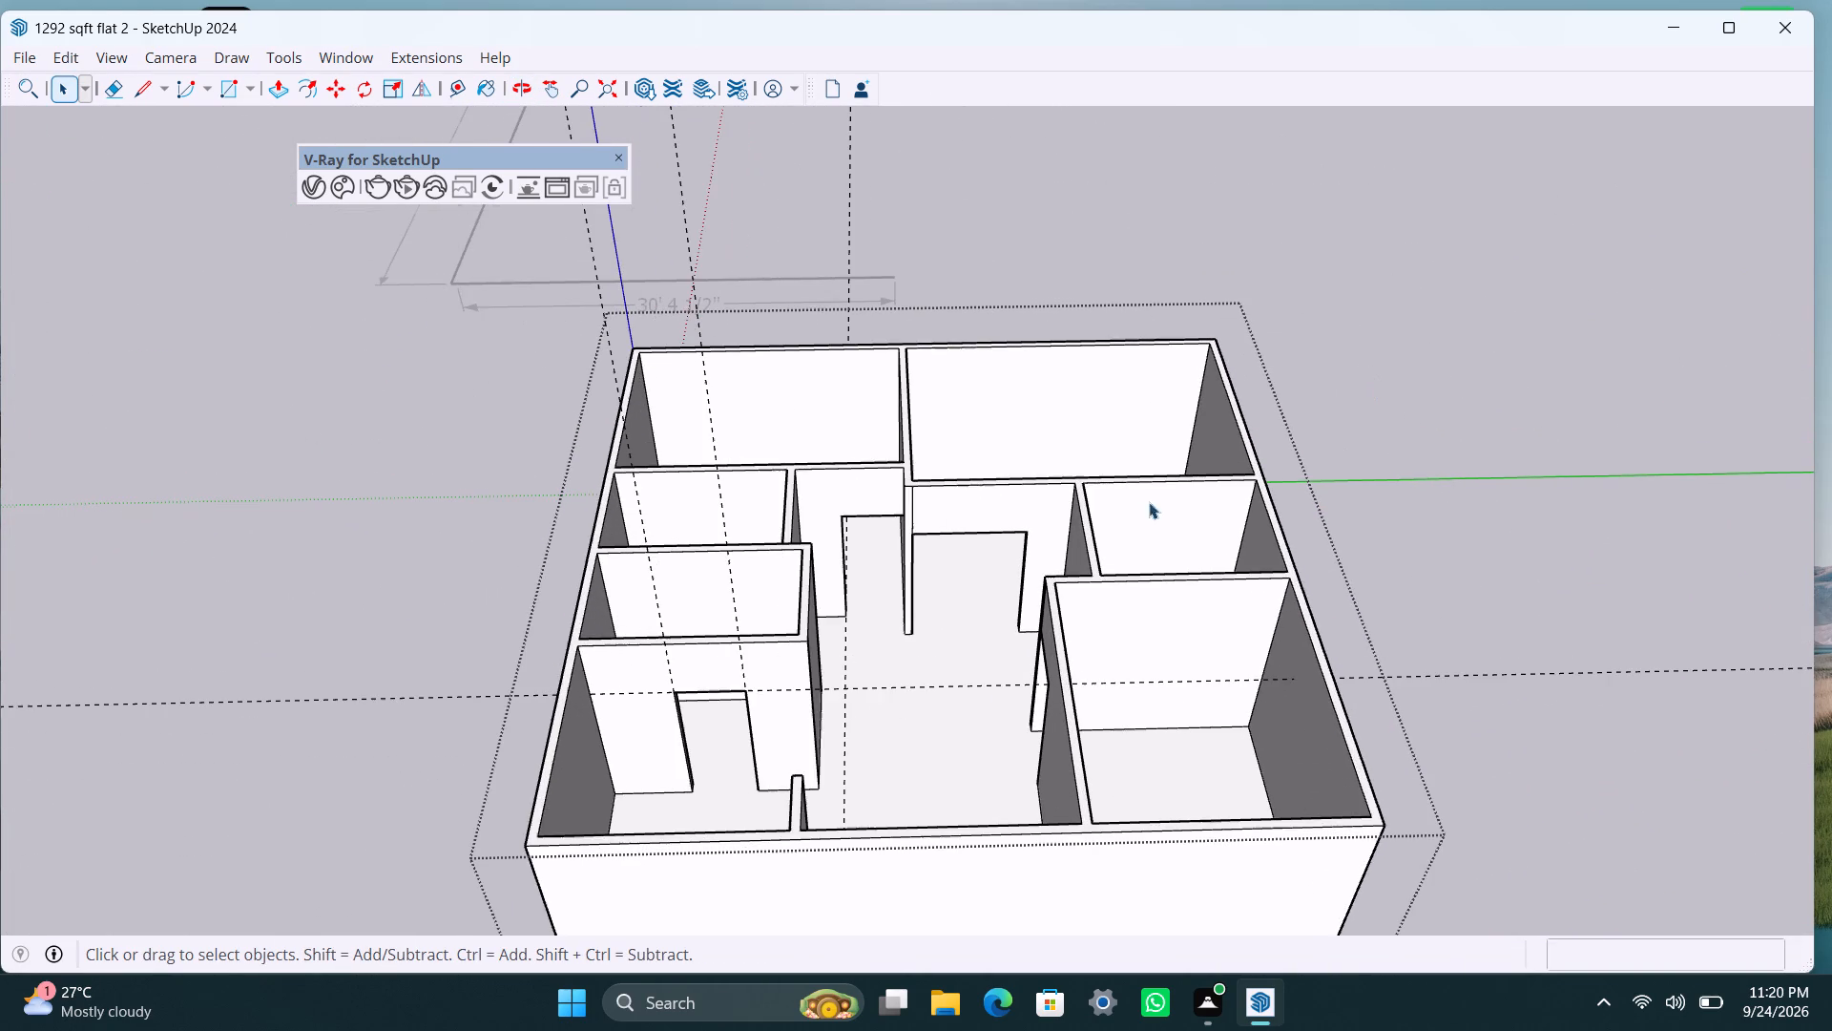
middle_drag(1299, 583, 482, 672)
scroll(606, 587, up, 2)
scroll(592, 539, down, 1)
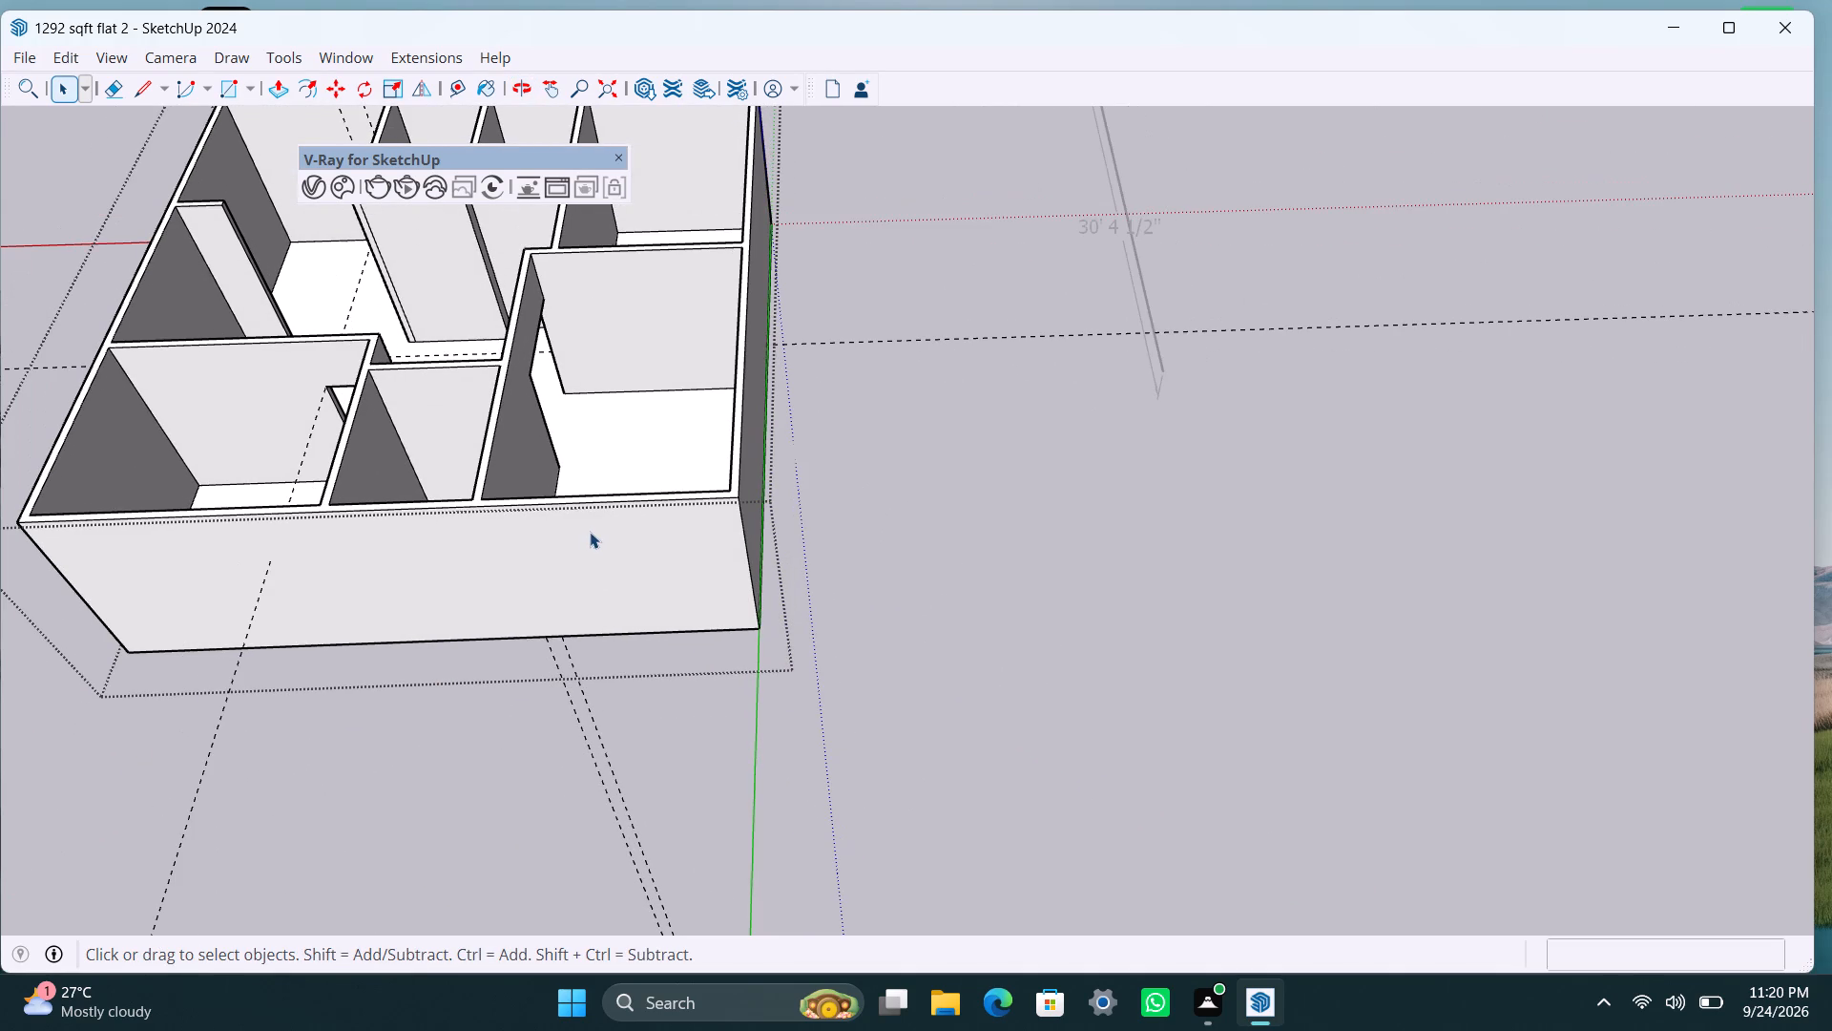
shift+middle_drag(588, 531, 761, 556)
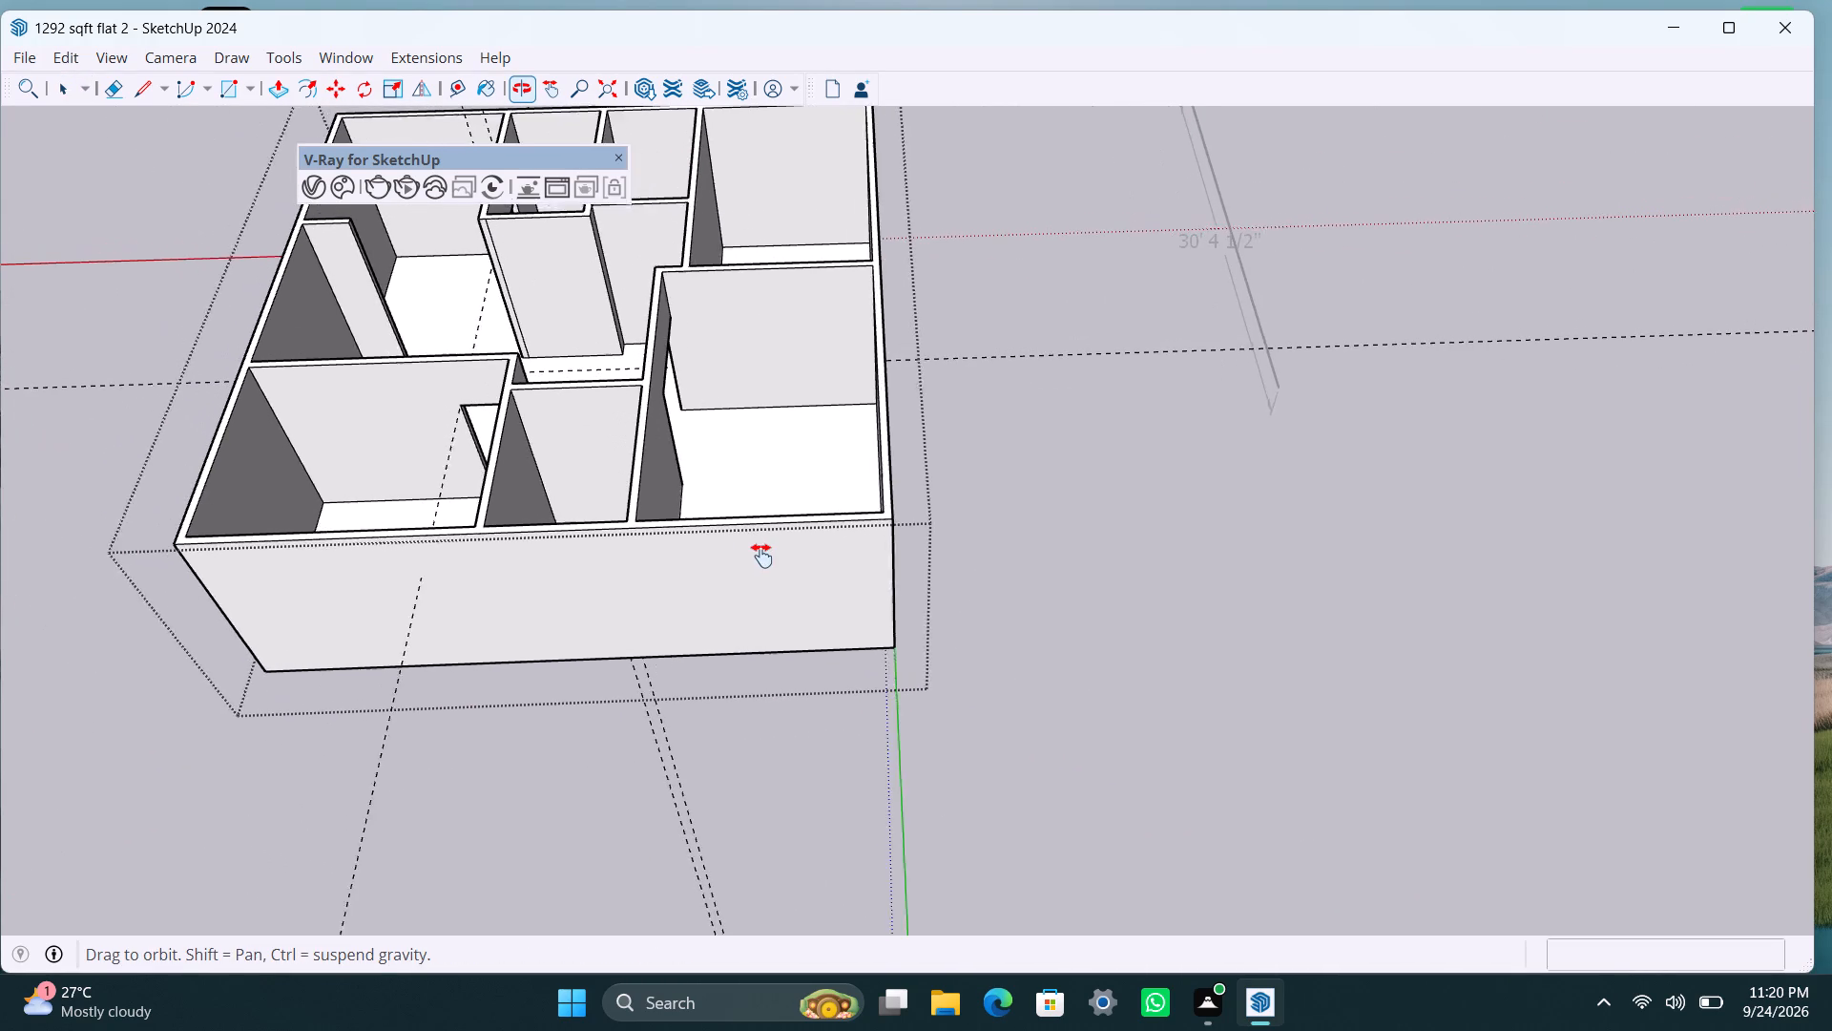
shift+middle_drag(761, 556, 528, 699)
scroll(704, 670, up, 2)
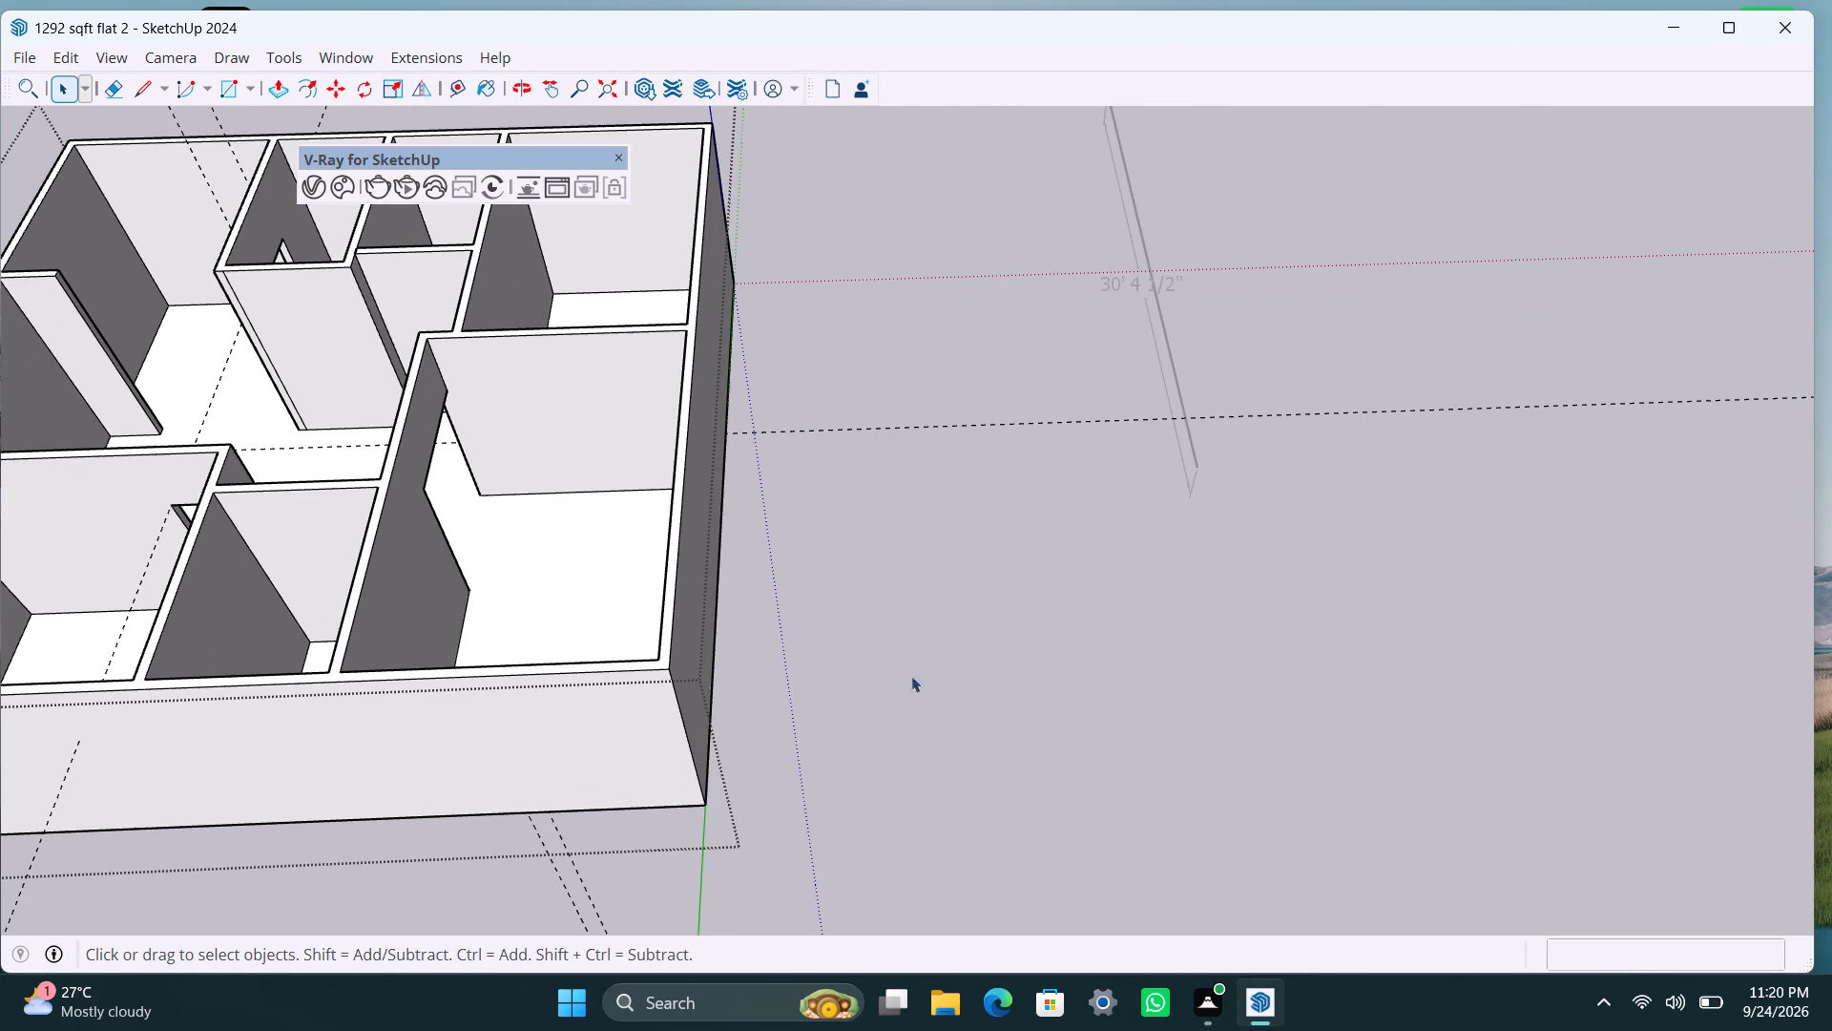
Close the house group and delete all guides in the model.
middle_drag(992, 686, 171, 481)
click(1253, 470)
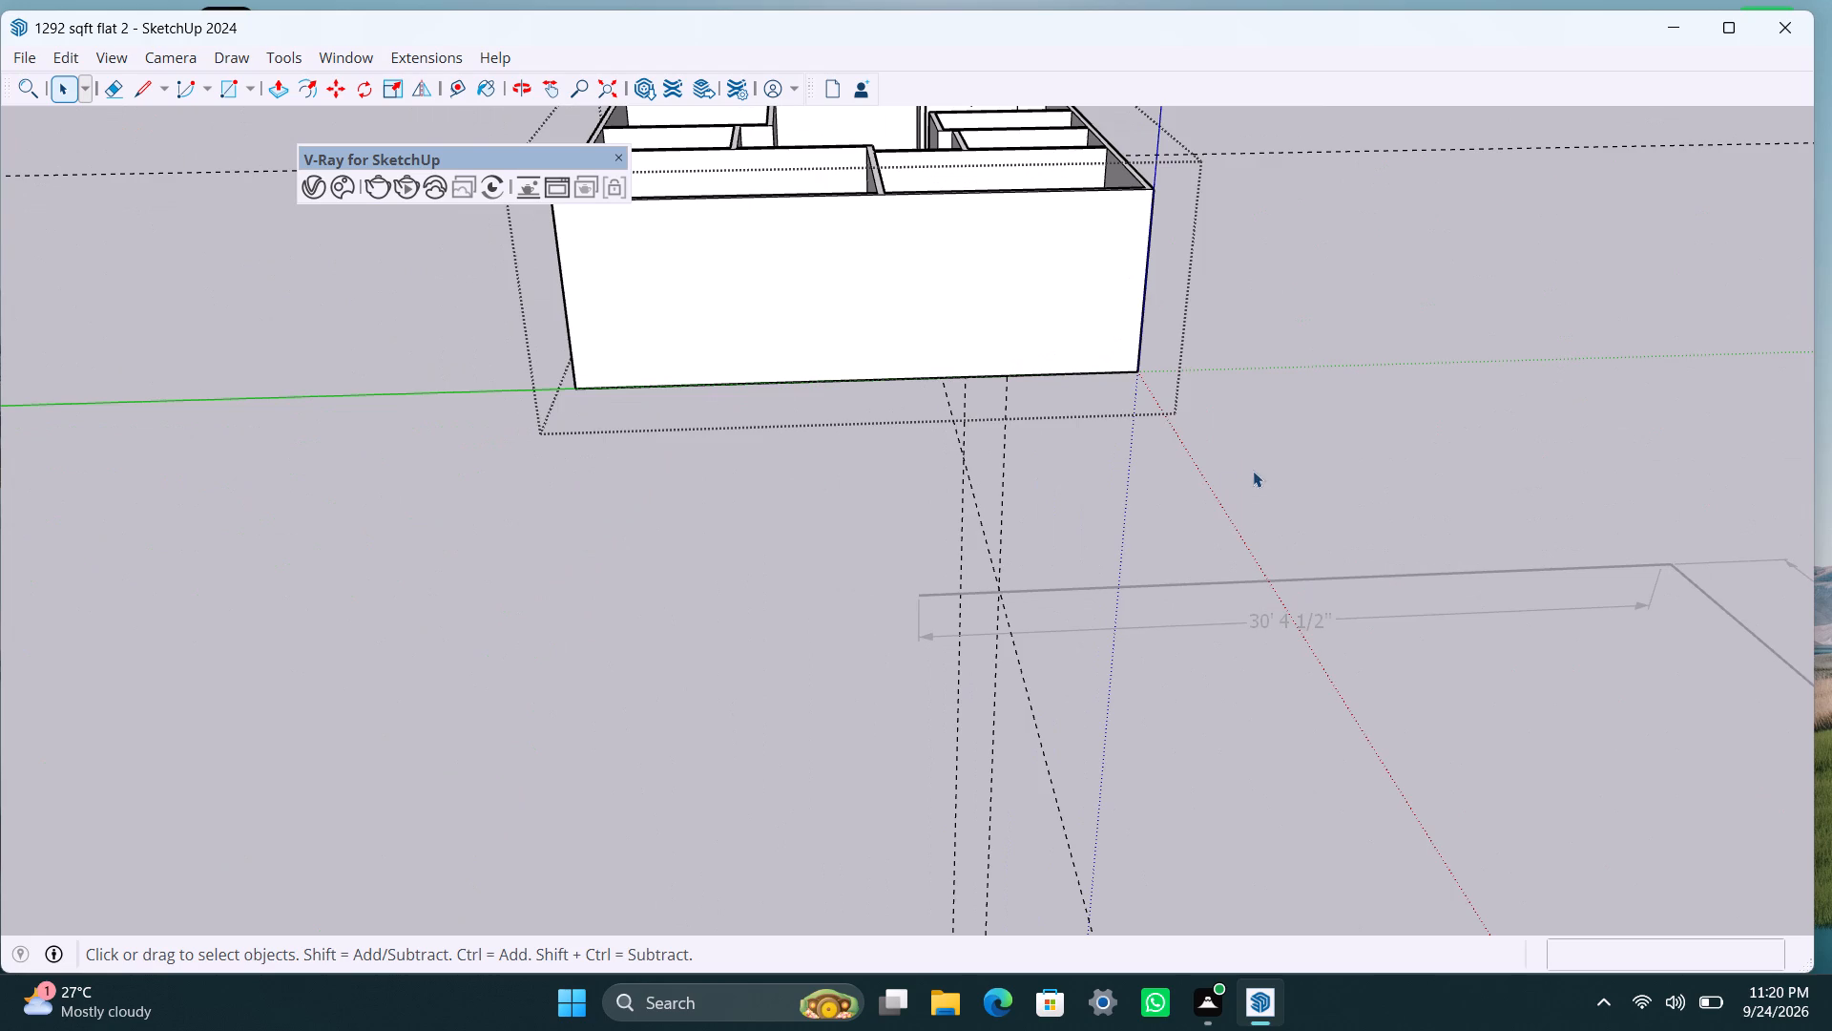
scroll(1040, 349, up, 1)
shift+middle_drag(1006, 341, 966, 633)
double_click(1237, 509)
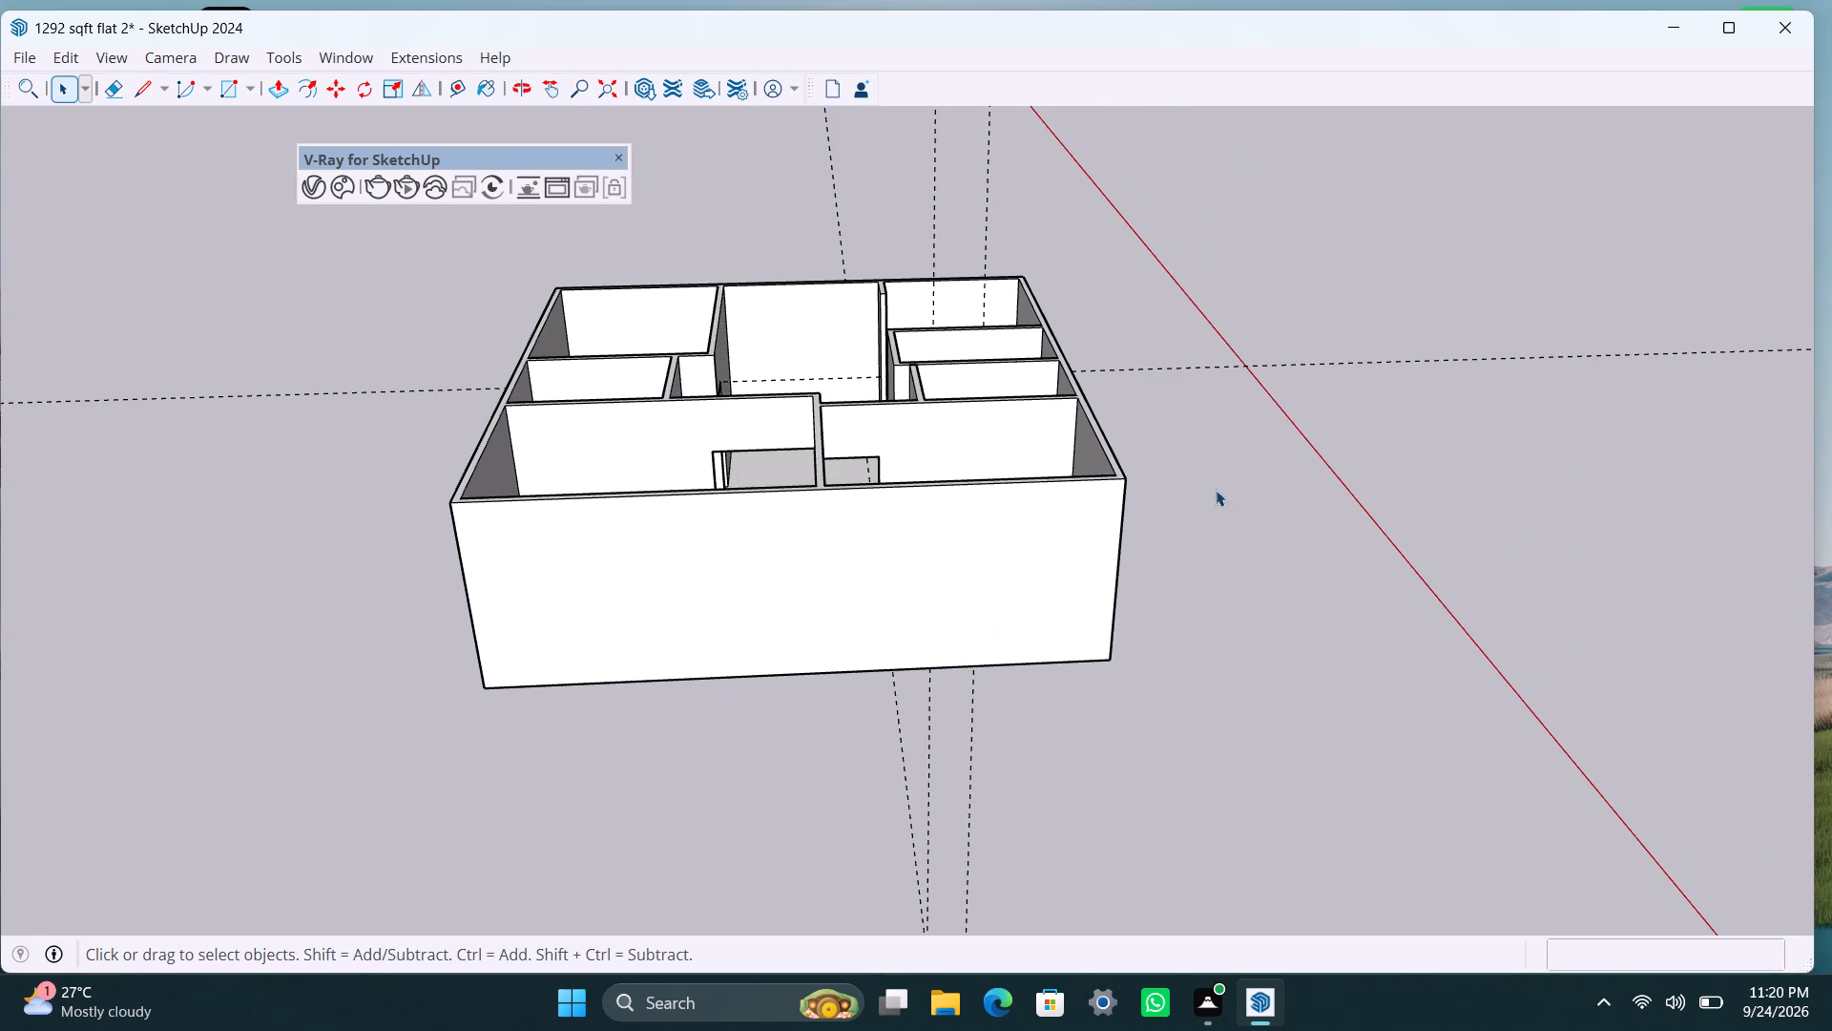
click(50, 48)
click(114, 286)
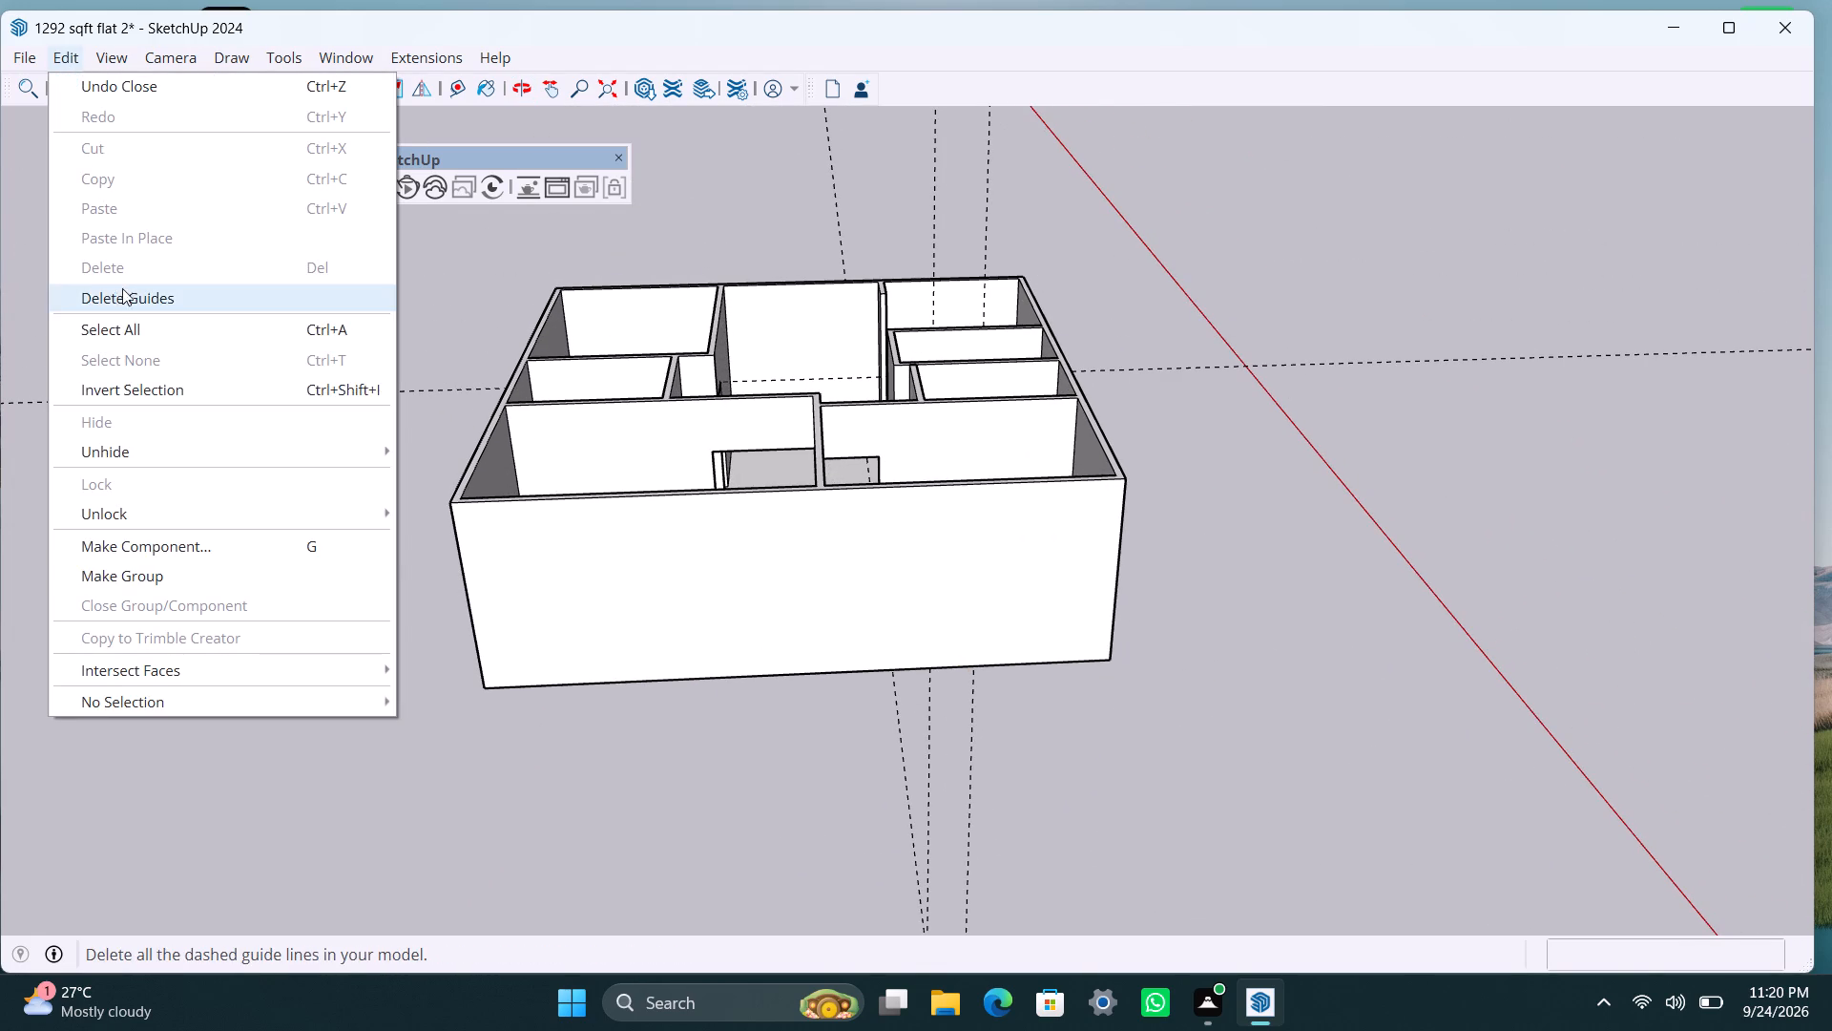
click(1148, 339)
Examine the house's room layout and door openings from all sides.
scroll(1606, 556, down, 14)
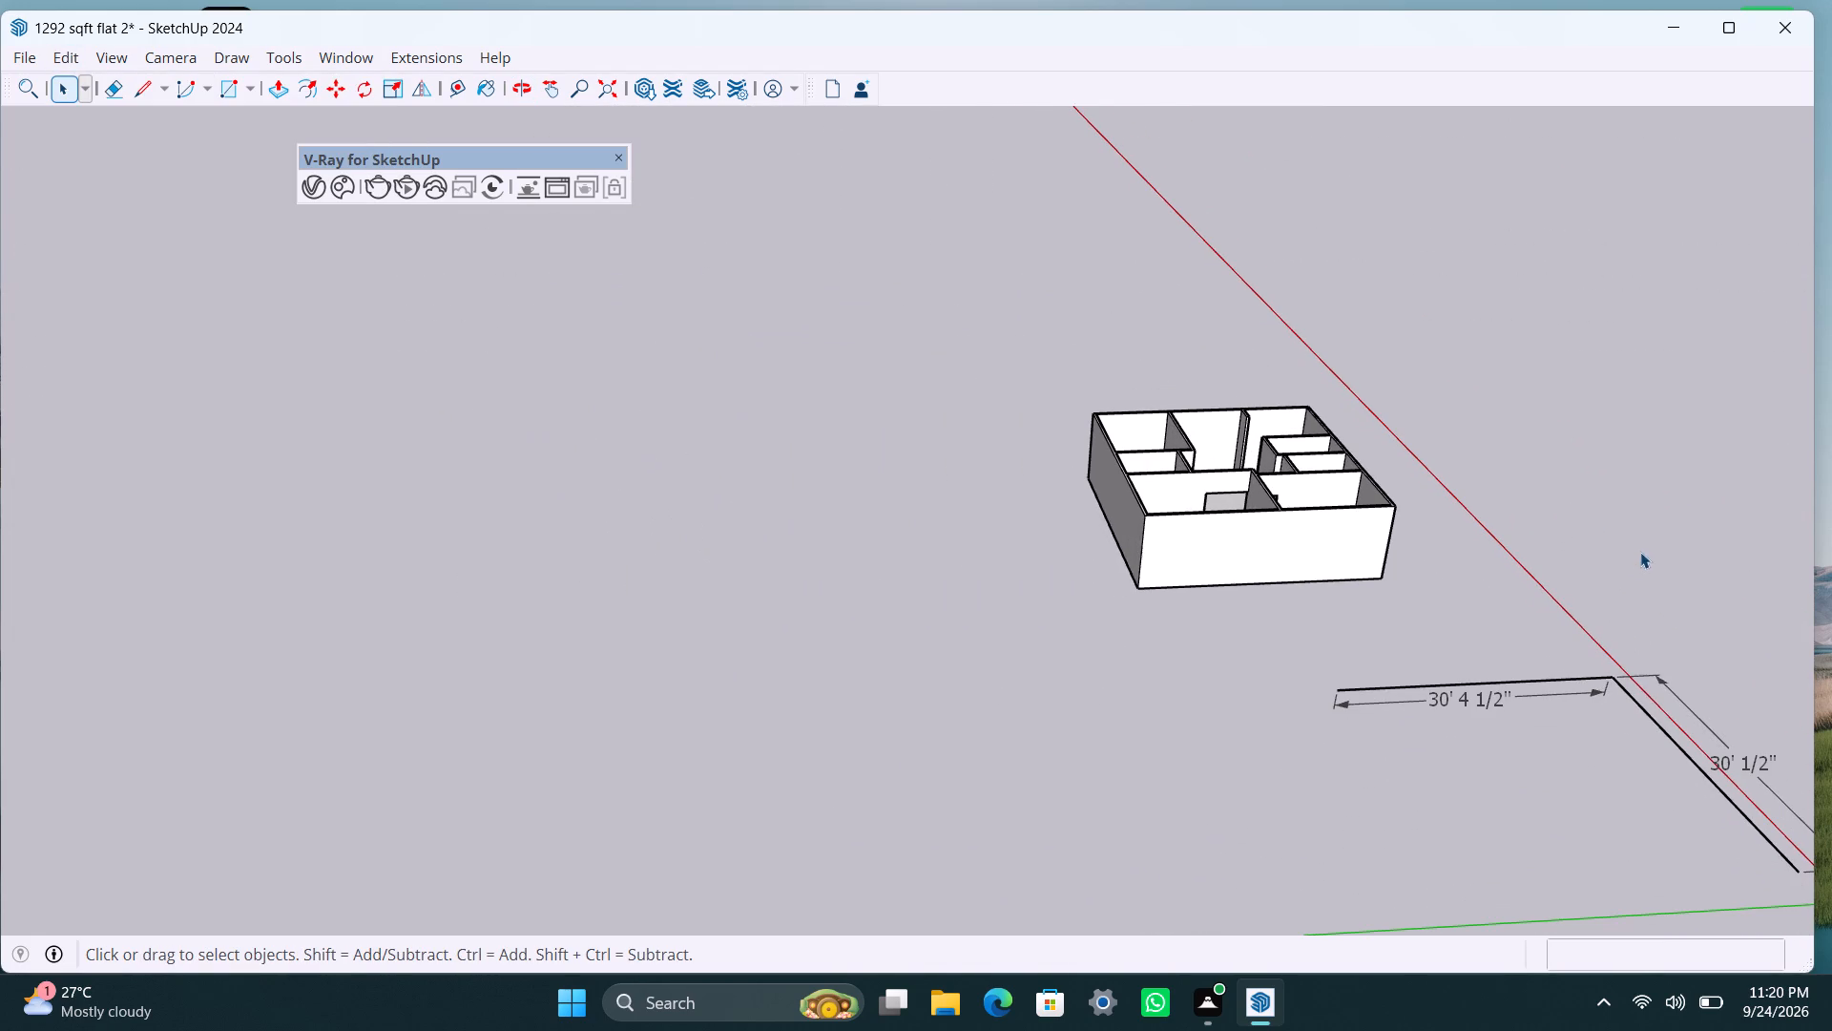
scroll(1532, 576, up, 1)
scroll(1447, 565, up, 1)
middle_drag(1532, 524, 688, 600)
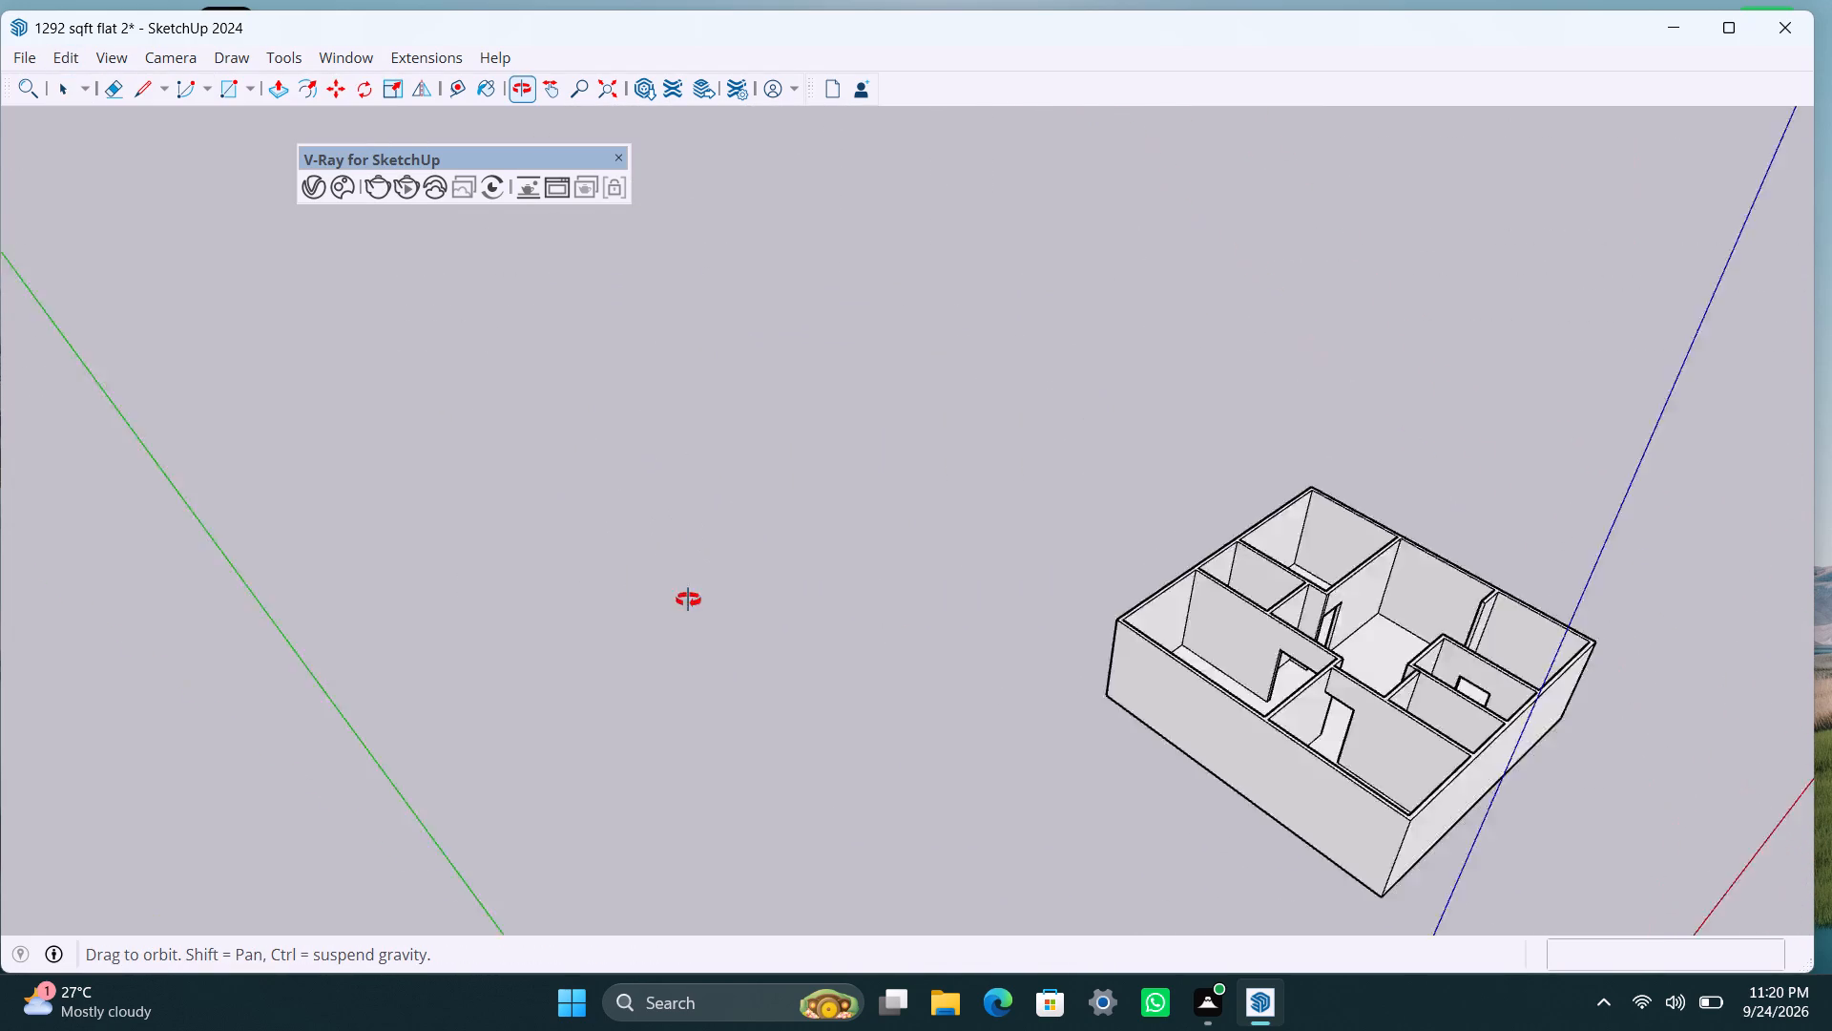
middle_drag(688, 600, 525, 539)
scroll(1152, 642, down, 3)
shift+middle_drag(1146, 693, 1163, 344)
scroll(1016, 621, up, 3)
middle_drag(938, 644, 877, 663)
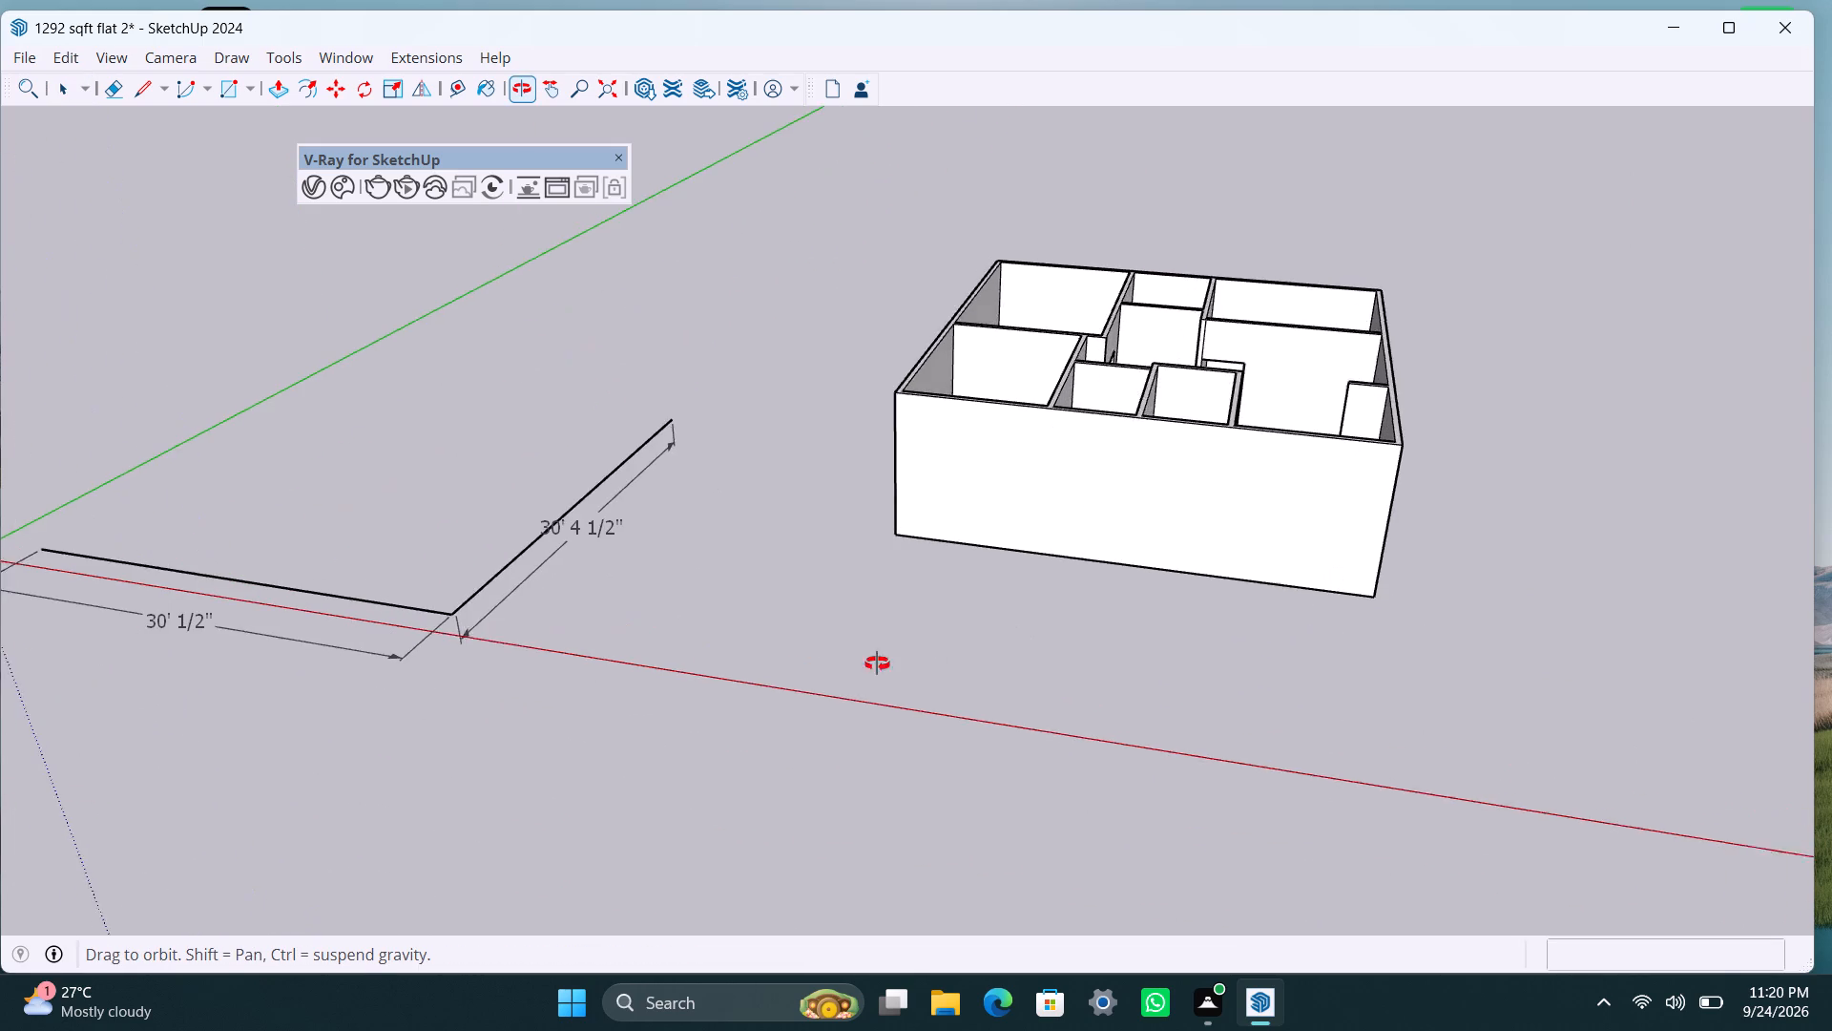
middle_drag(877, 663, 1110, 803)
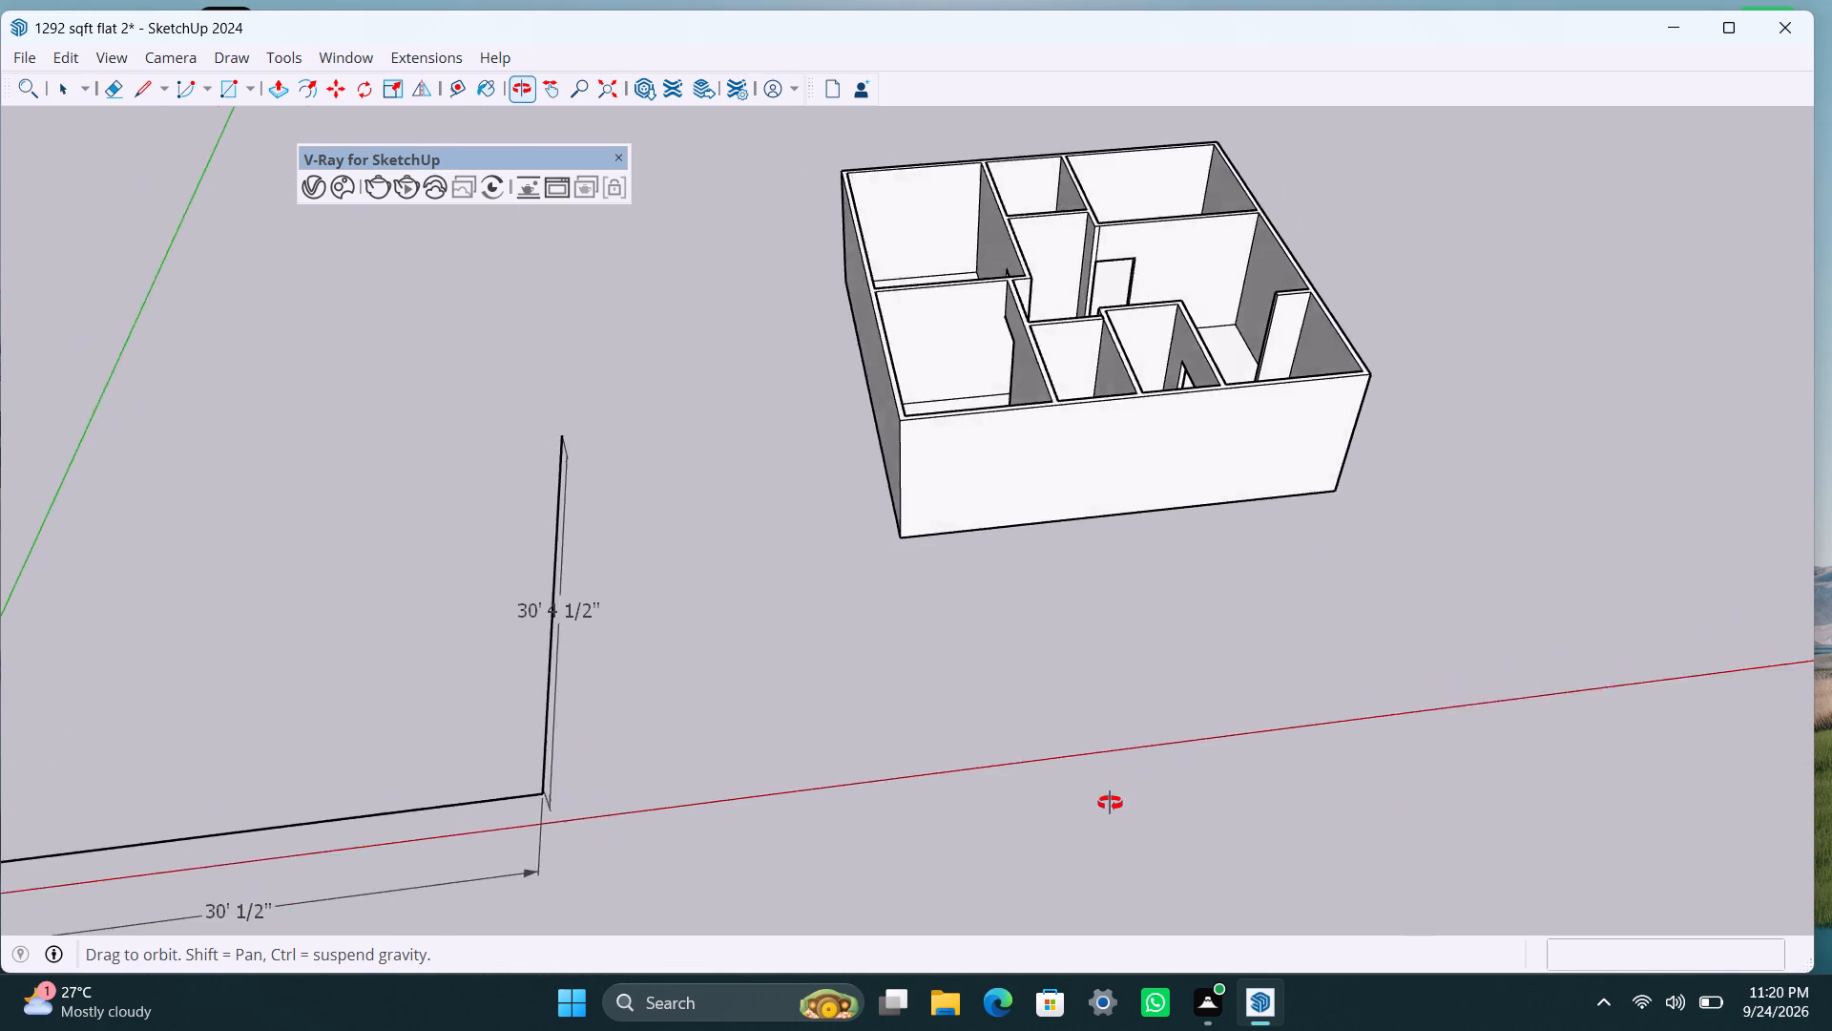
middle_drag(1110, 803, 955, 826)
scroll(1060, 654, up, 3)
shift+middle_drag(990, 600, 873, 999)
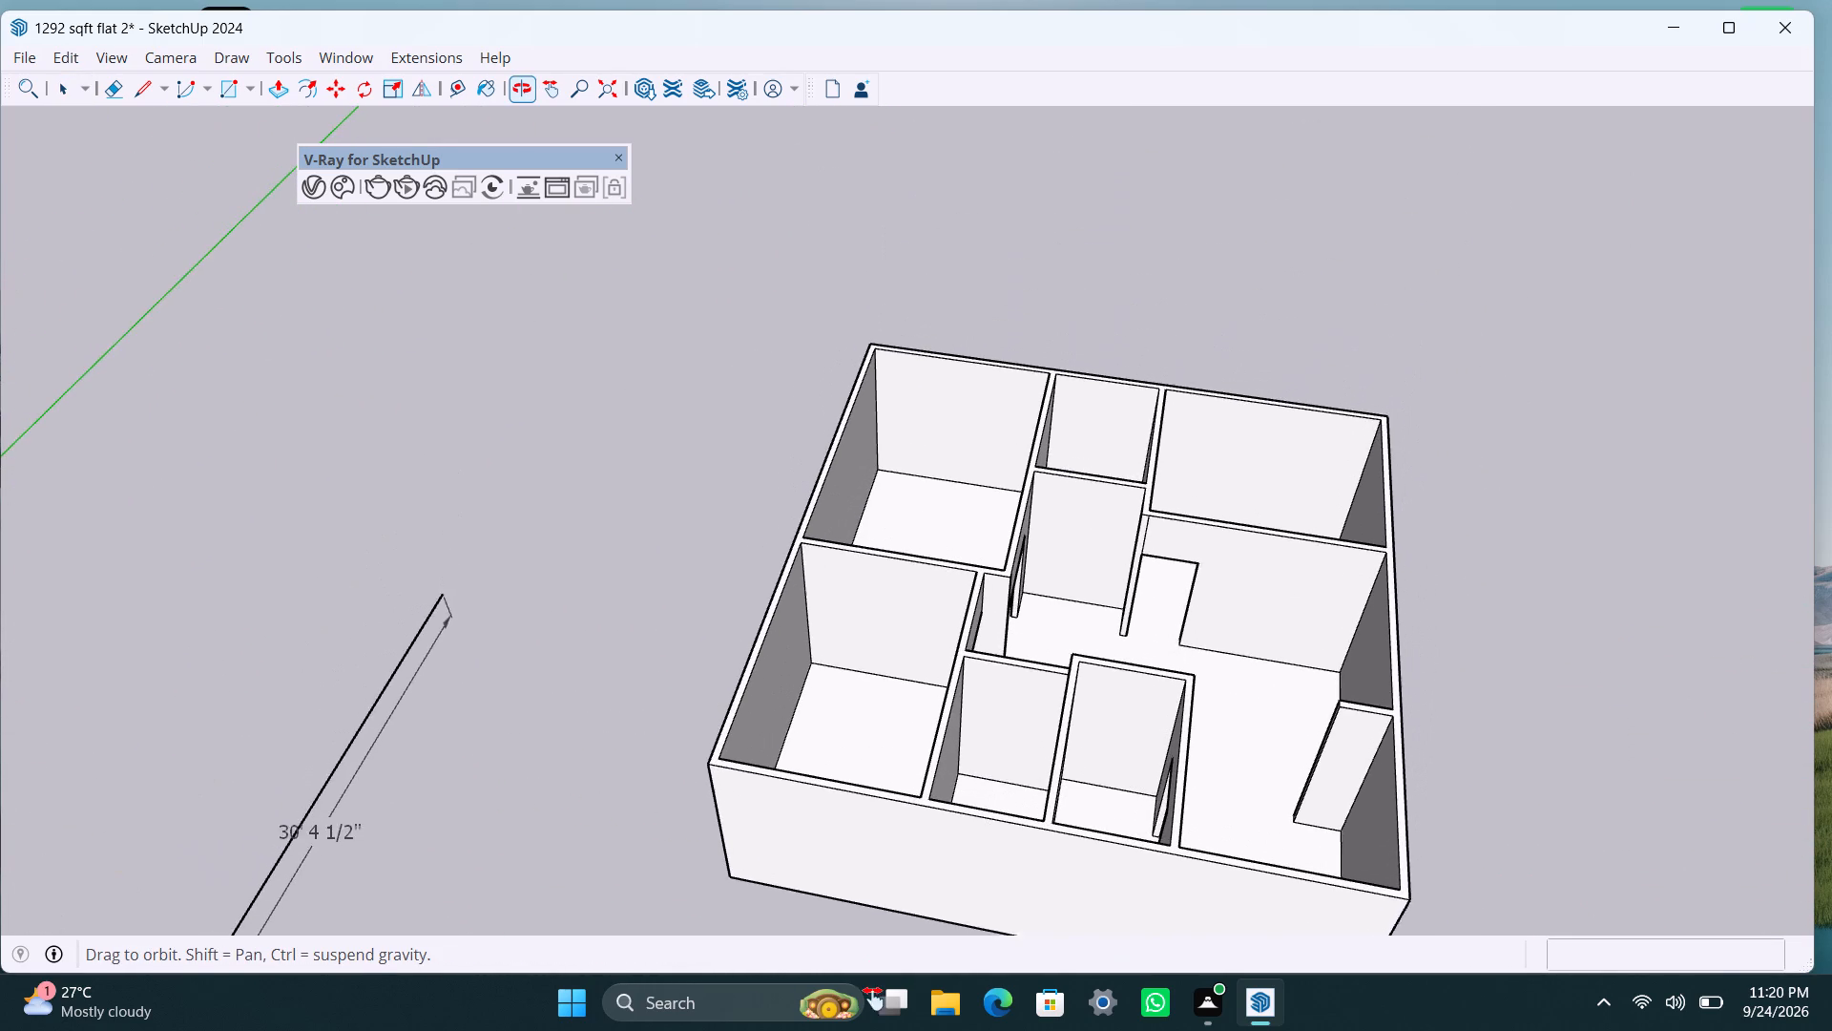
shift+middle_drag(873, 999, 873, 999)
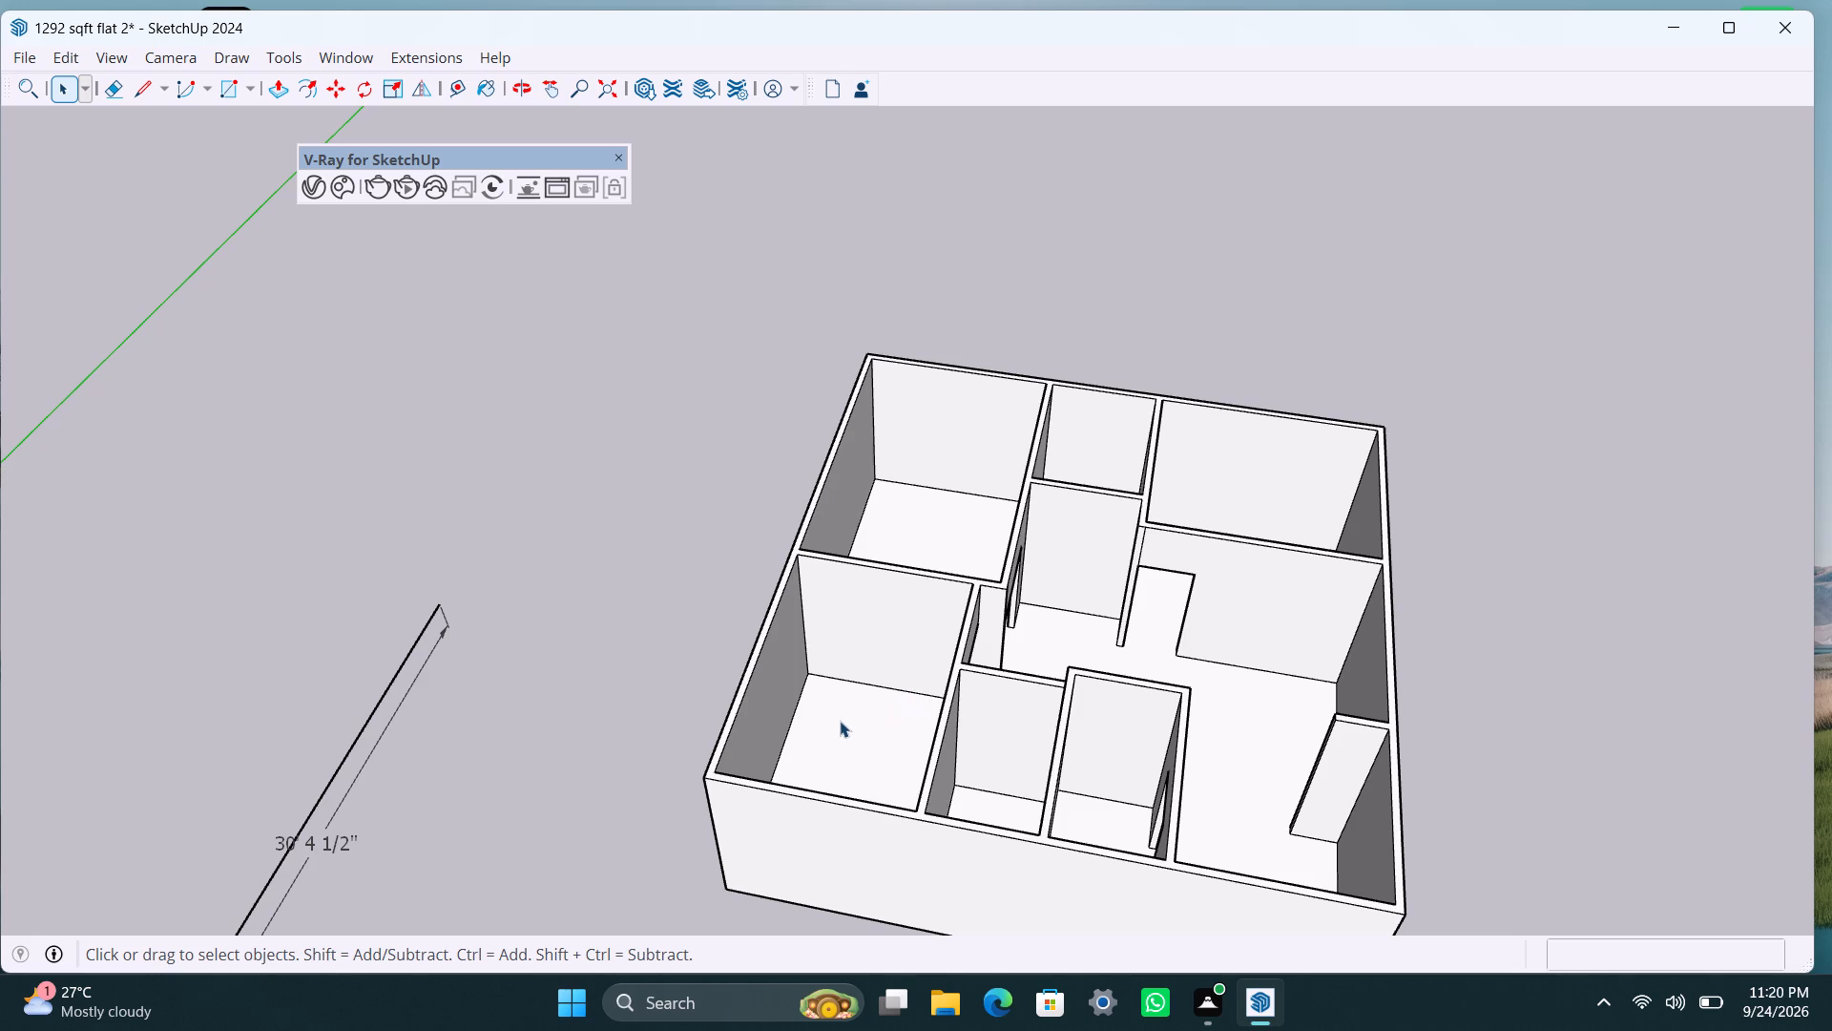
middle_drag(830, 723, 1767, 664)
scroll(1004, 694, up, 2)
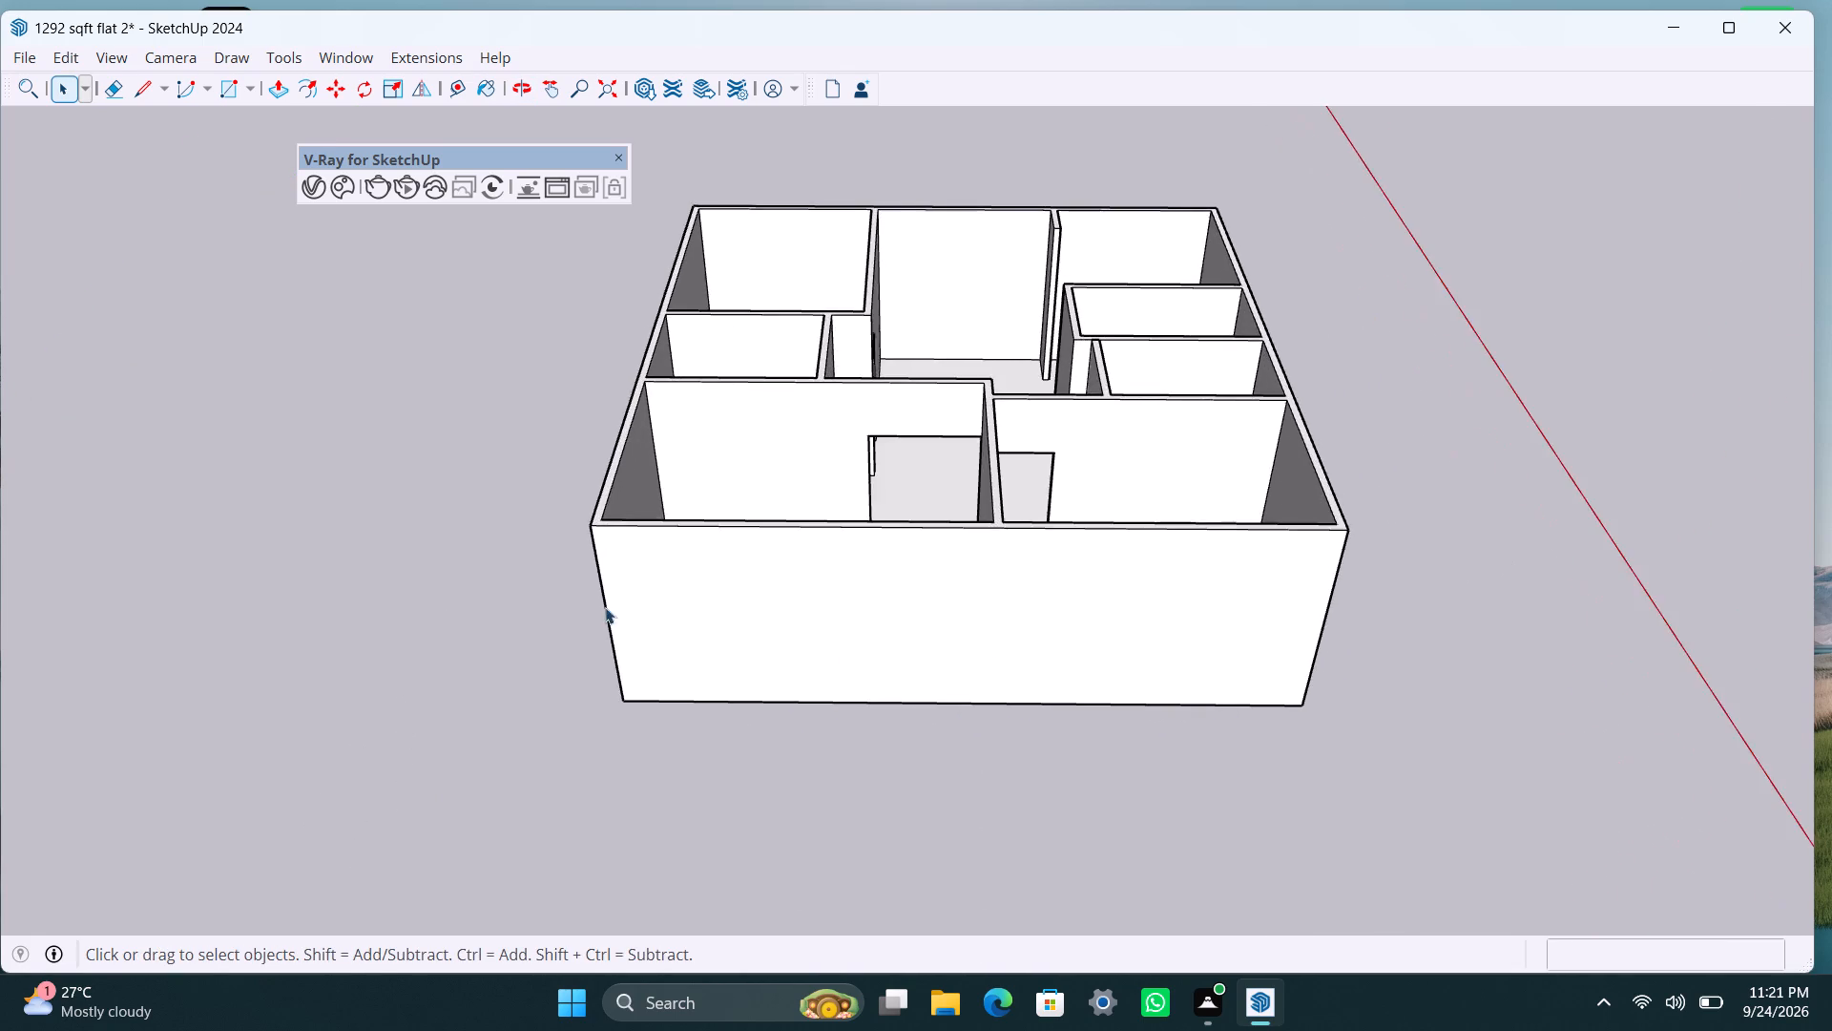
Inside the house group, place a vertical guide on the outer wall about 15' 9" from its end edge, in line with the partition.
middle_drag(605, 603, 618, 369)
scroll(610, 477, up, 1)
key(t)
key(space)
click(711, 481)
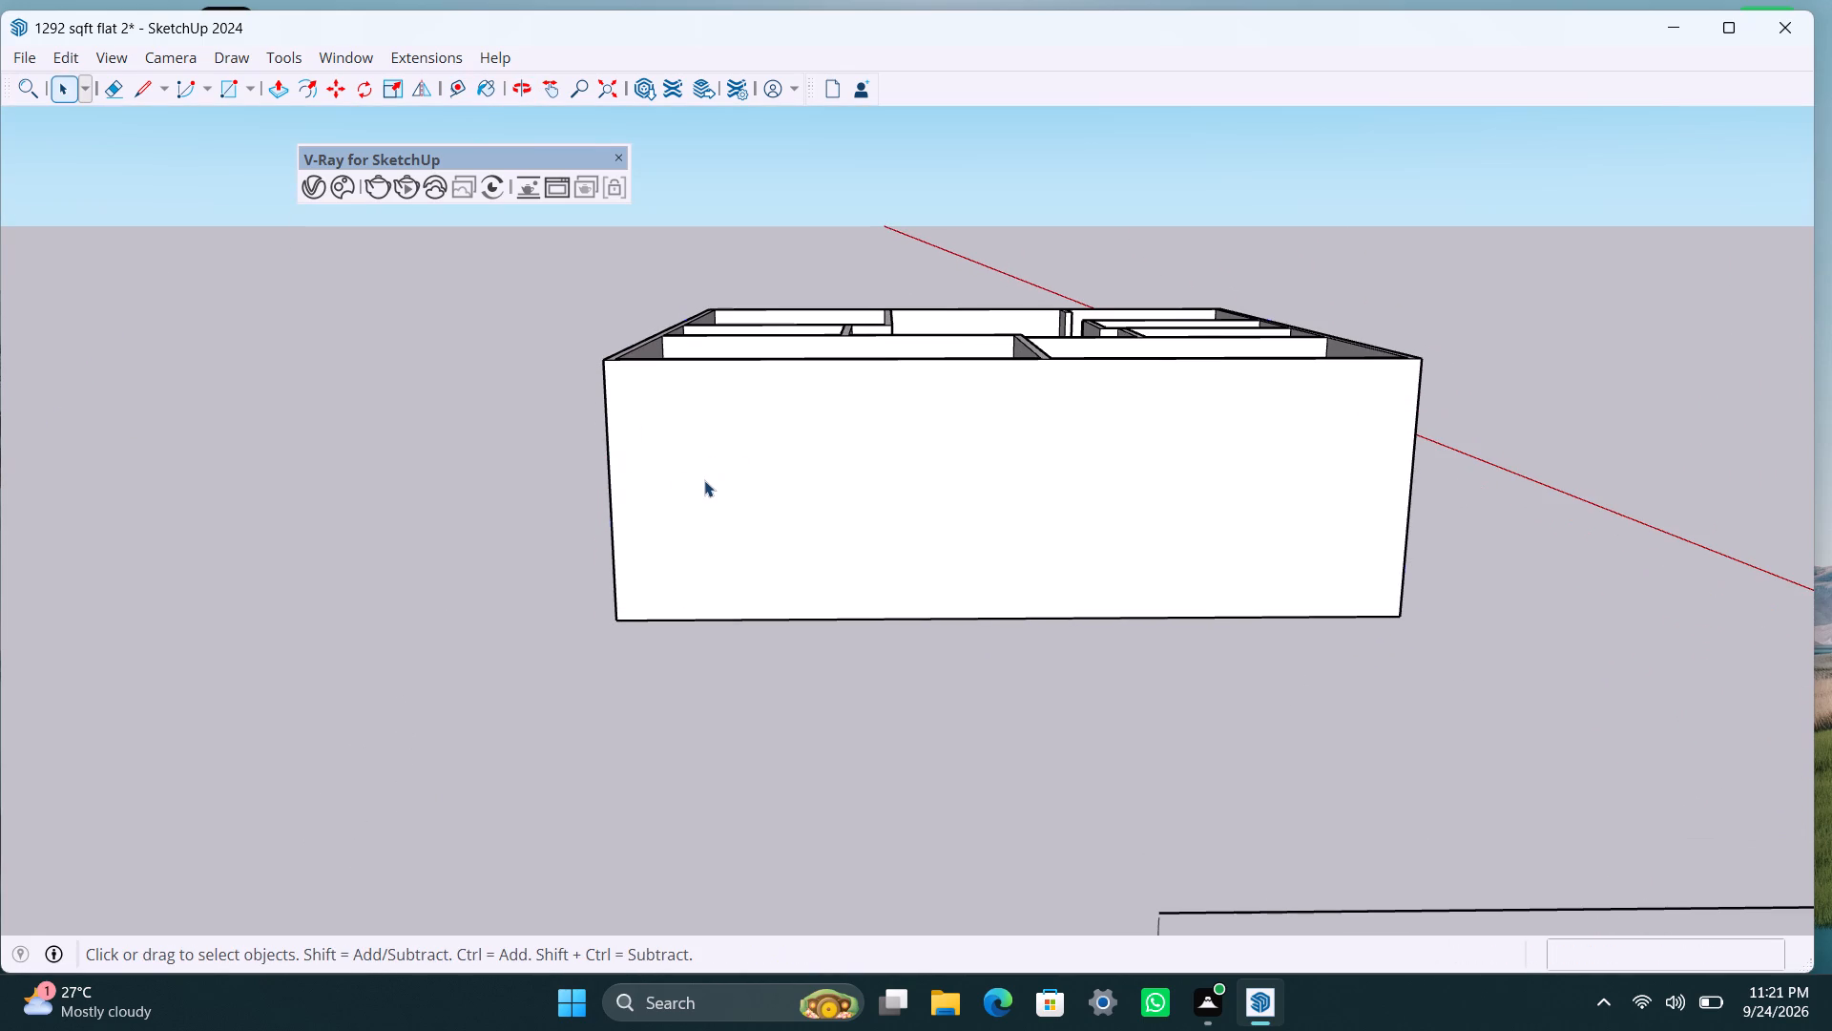
click(697, 479)
click(678, 478)
double_click(678, 479)
click(701, 494)
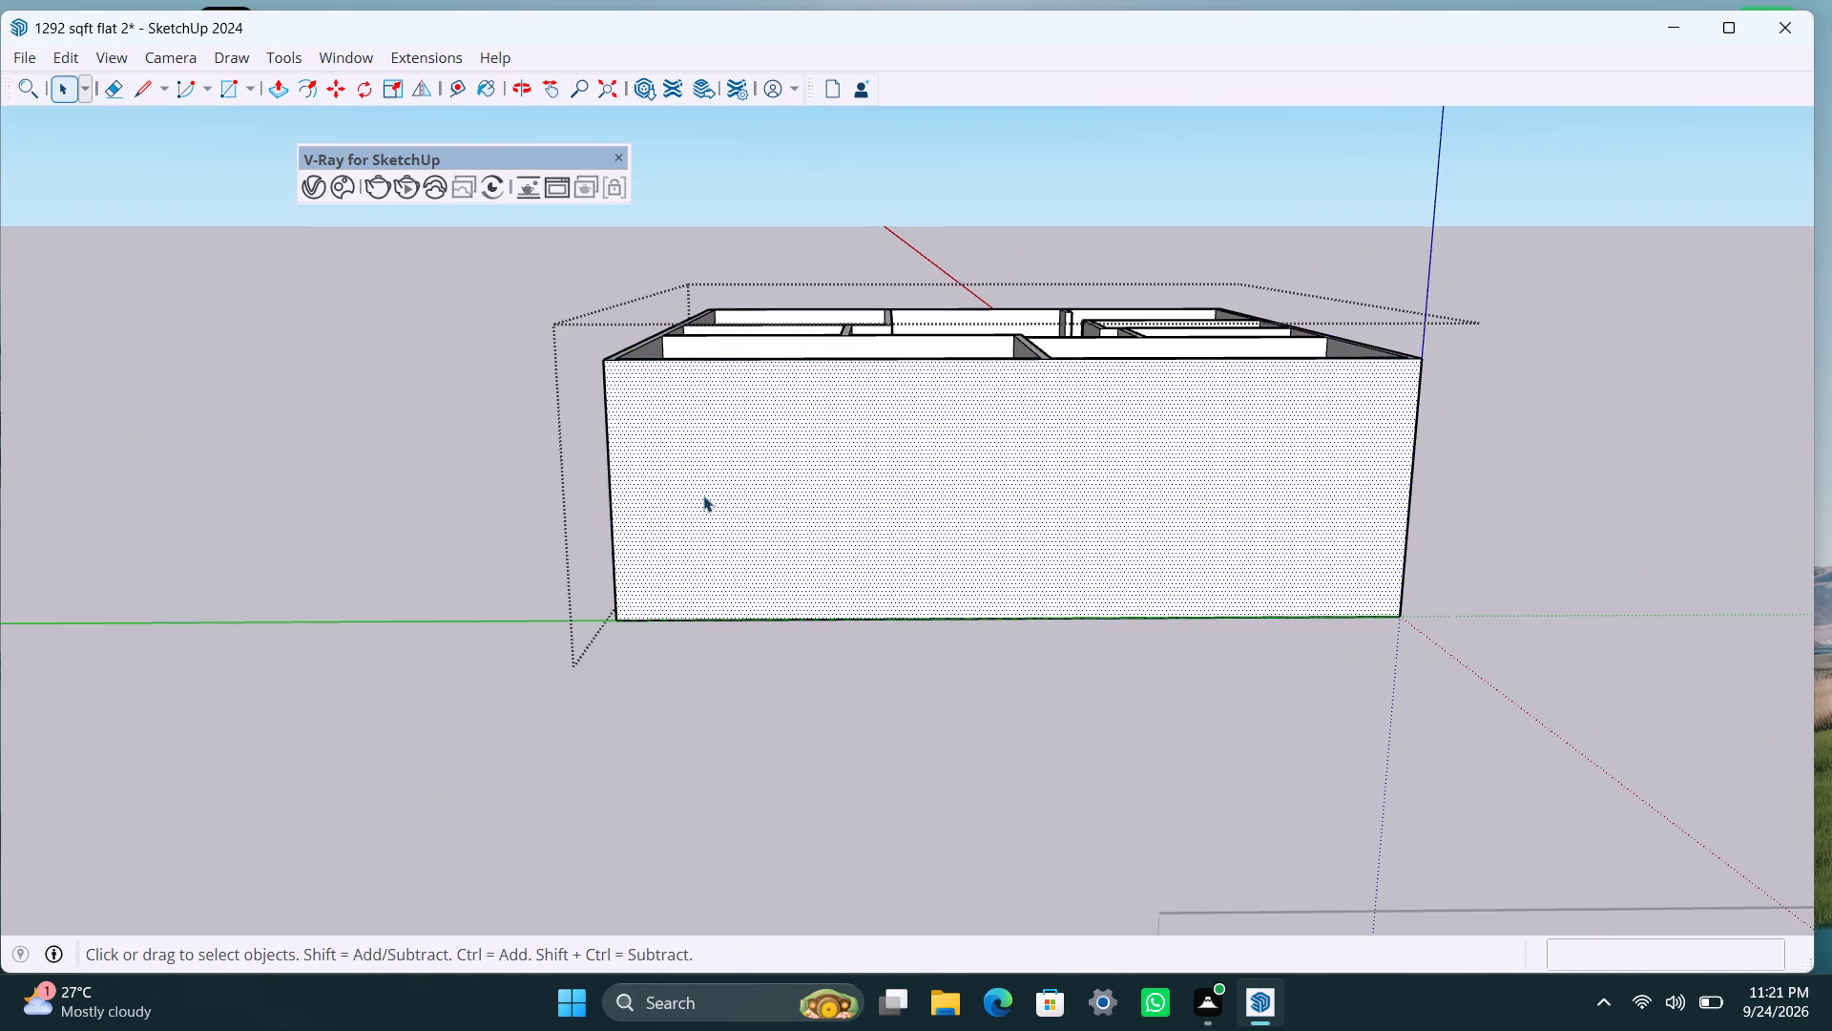
key(t)
click(614, 474)
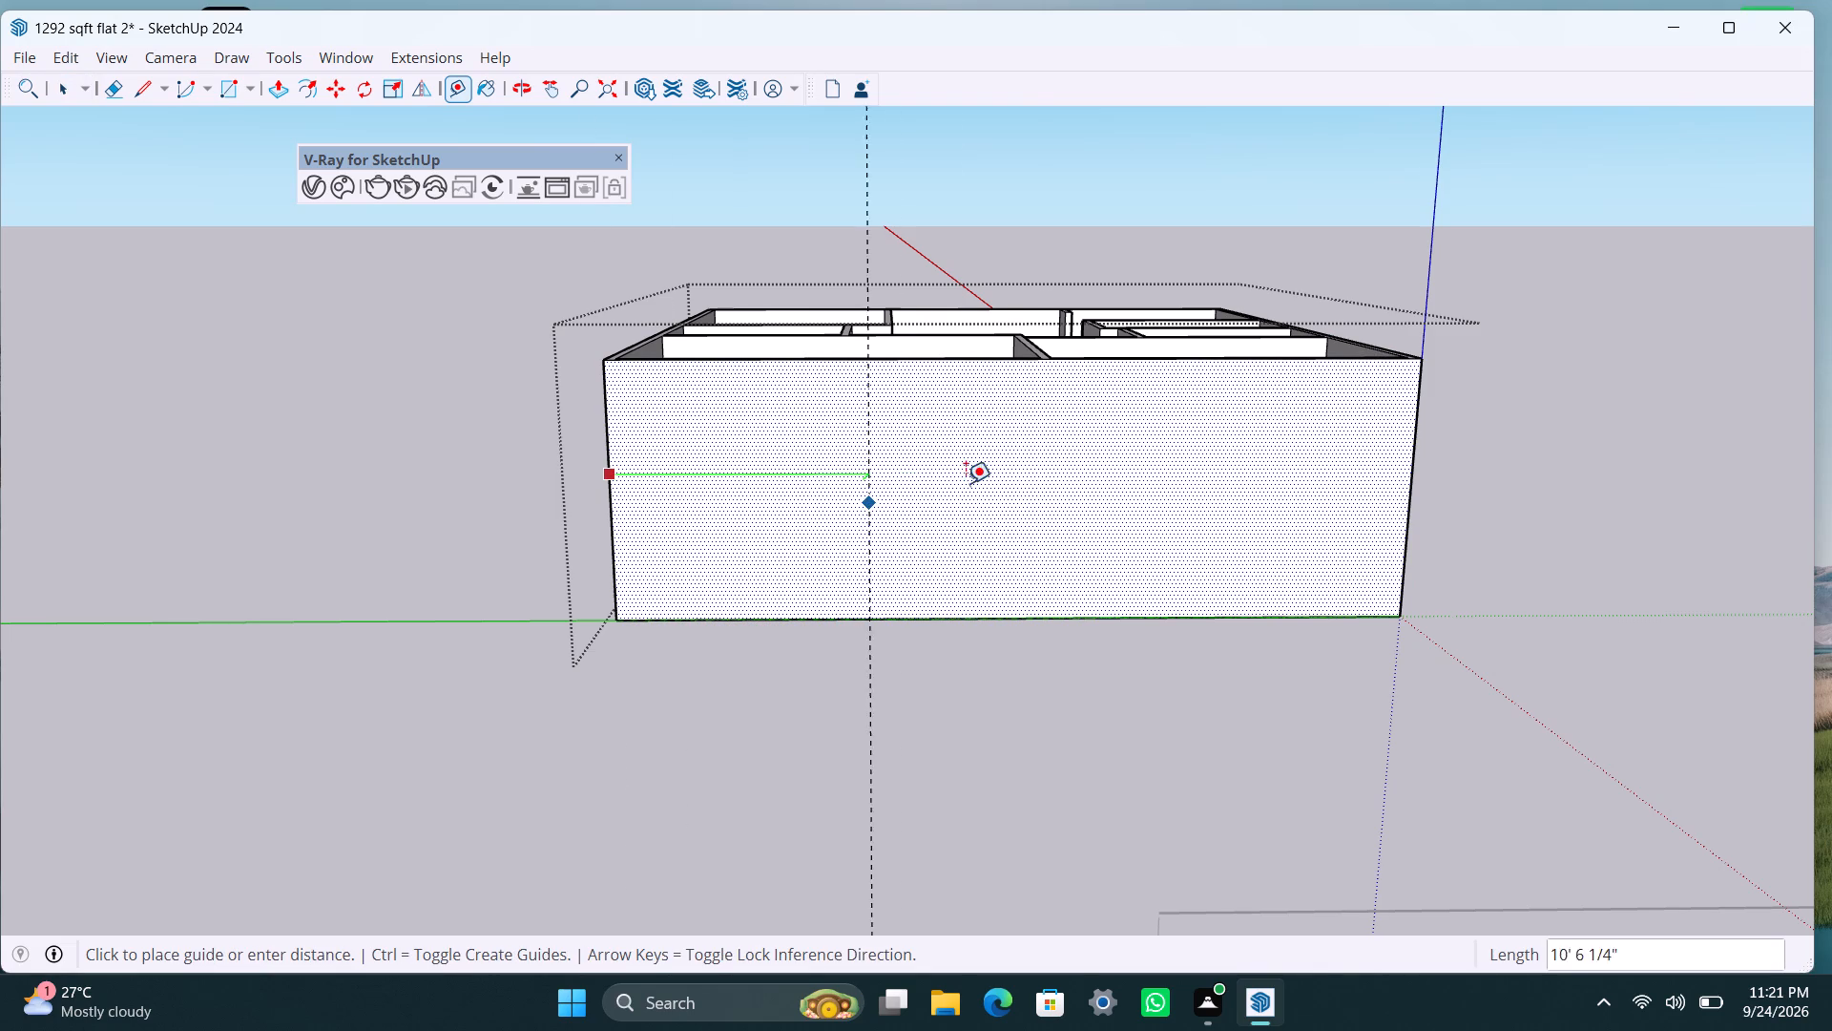
click(1028, 426)
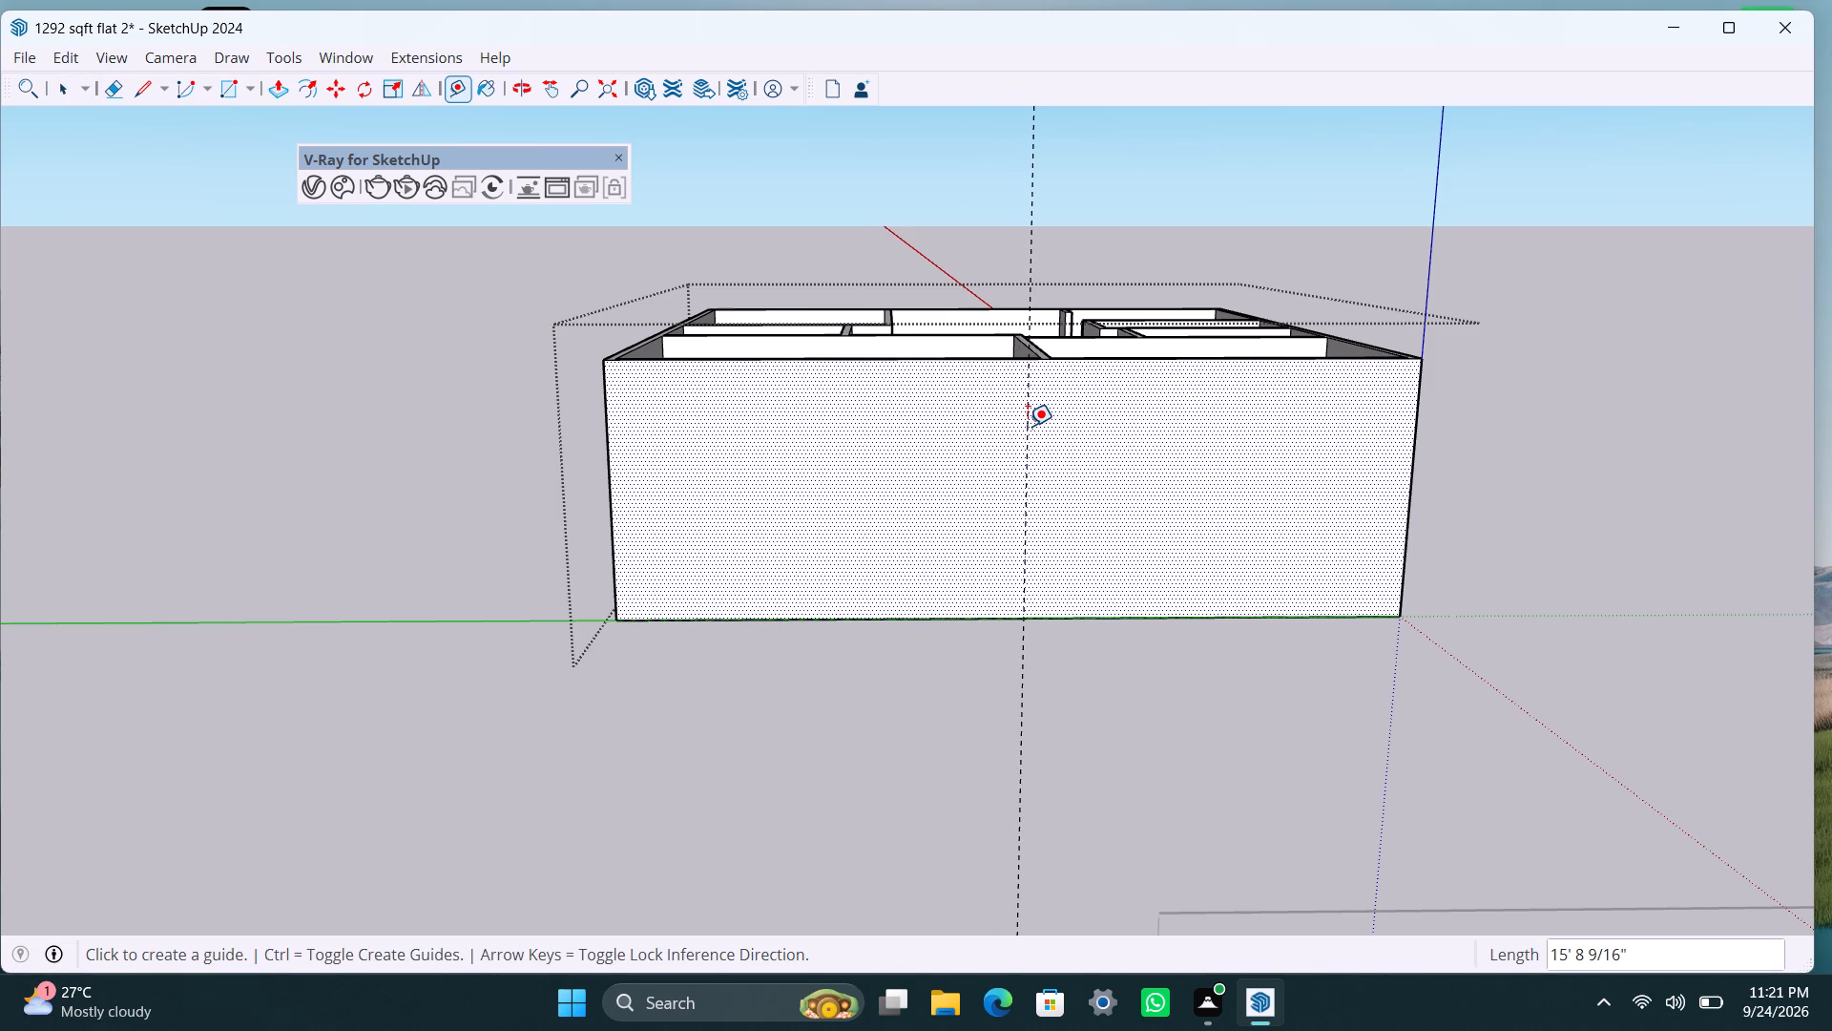
Add a vertical guide 3' from the first one and a horizontal guide 3' below the outer wall's top edge.
click(1027, 421)
text(3')
key(Return)
click(977, 364)
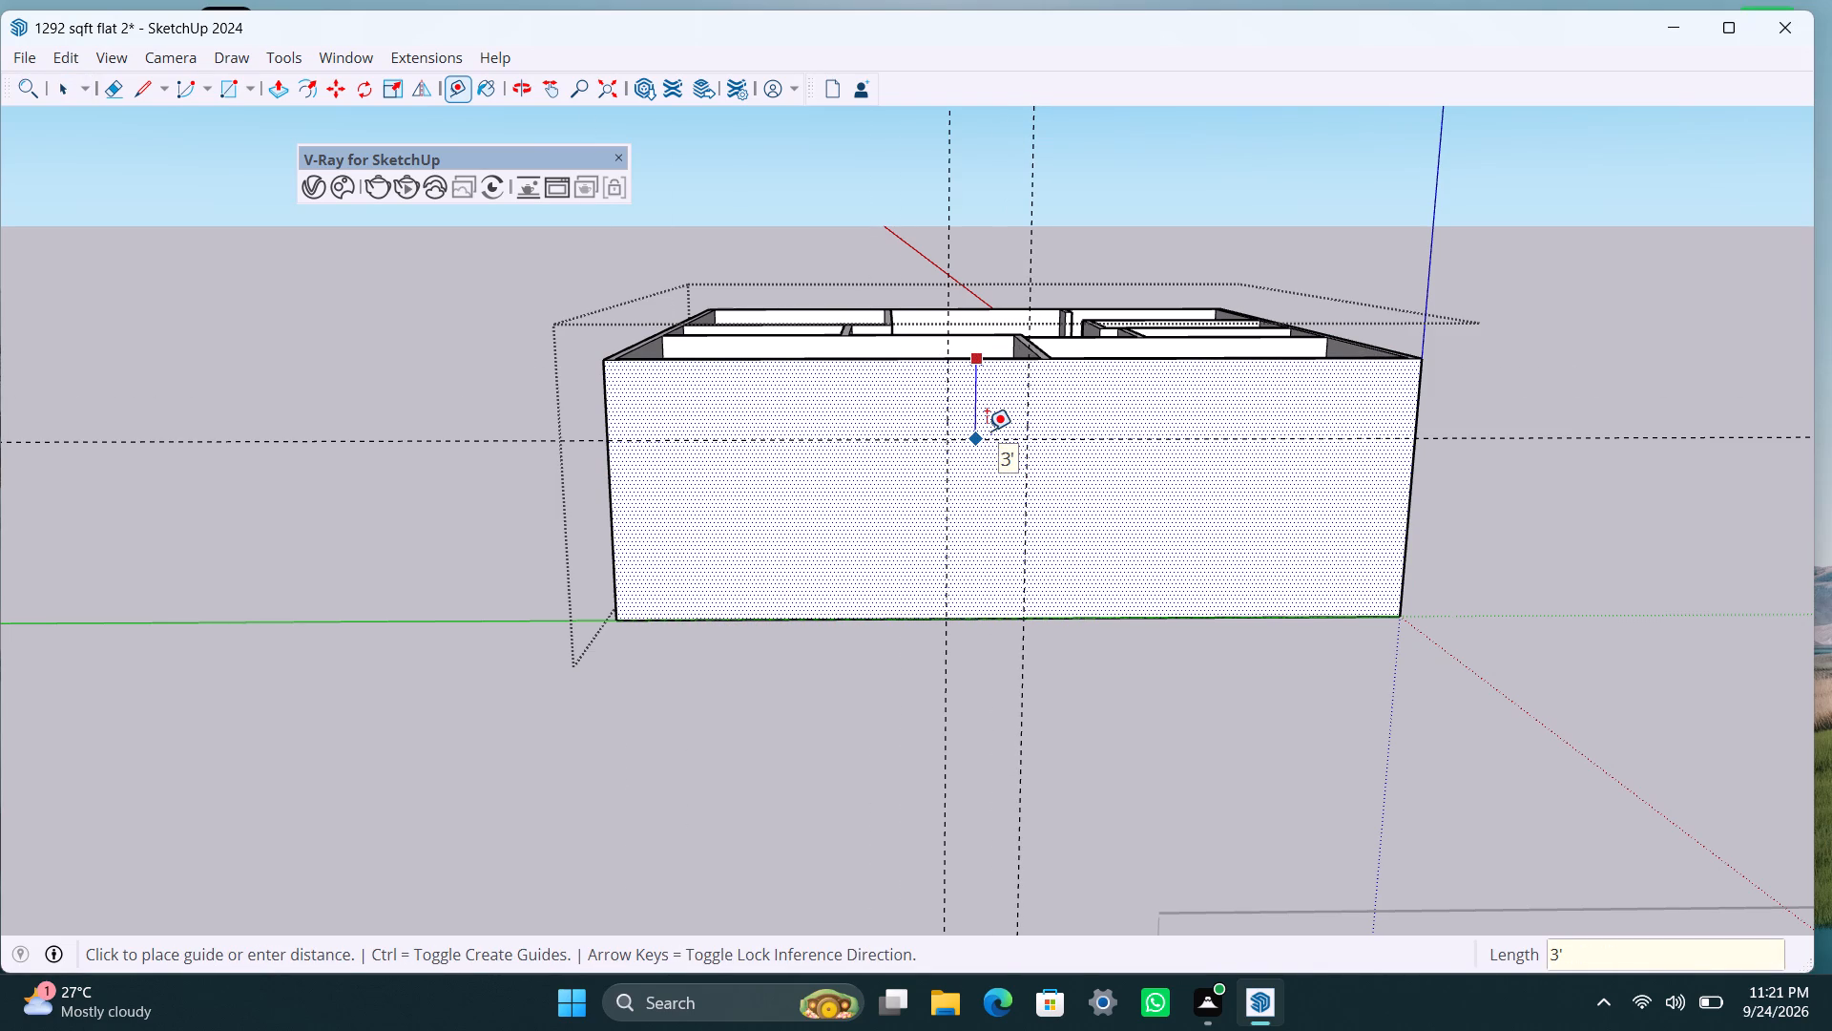
text(3')
key(Return)
scroll(982, 526, up, 2)
click(958, 524)
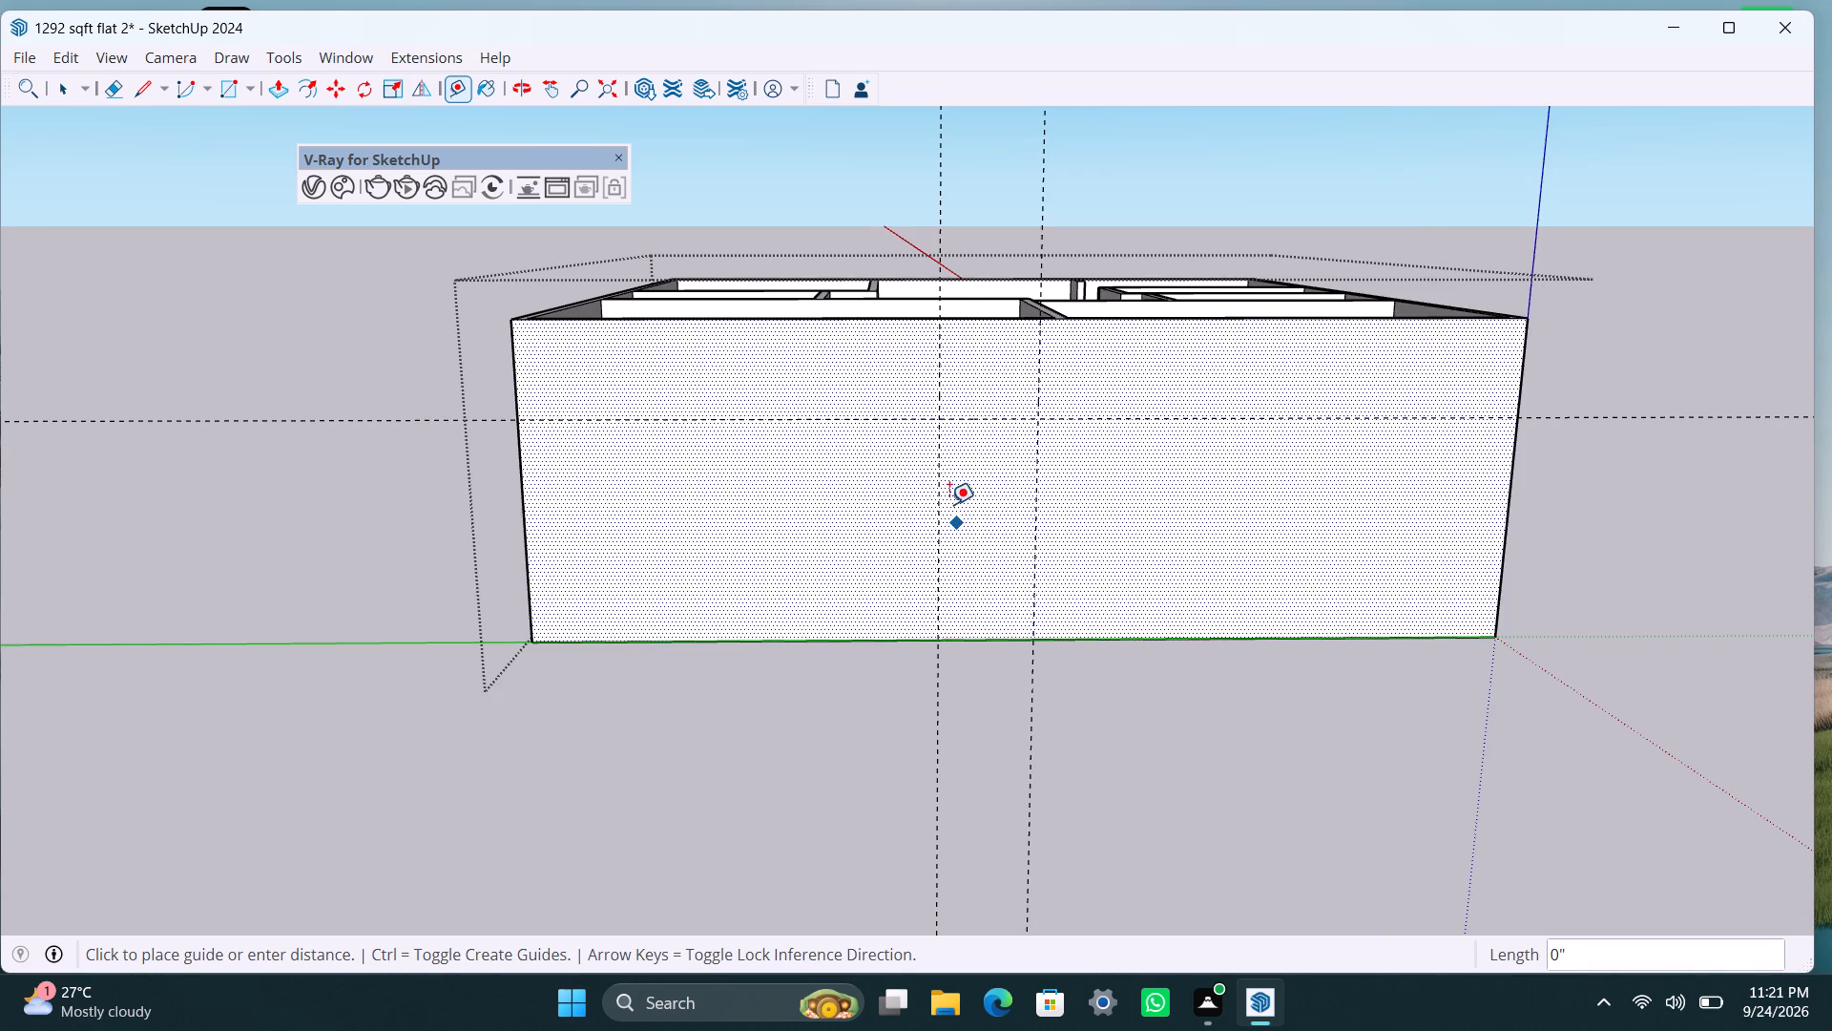
scroll(943, 496, down, 2)
key(space)
Draw the door rectangle on the outer wall between the two vertical guides, from the horizontal guide down to the wall's base.
scroll(962, 526, up, 2)
middle_drag(925, 556, 913, 561)
scroll(945, 536, up, 1)
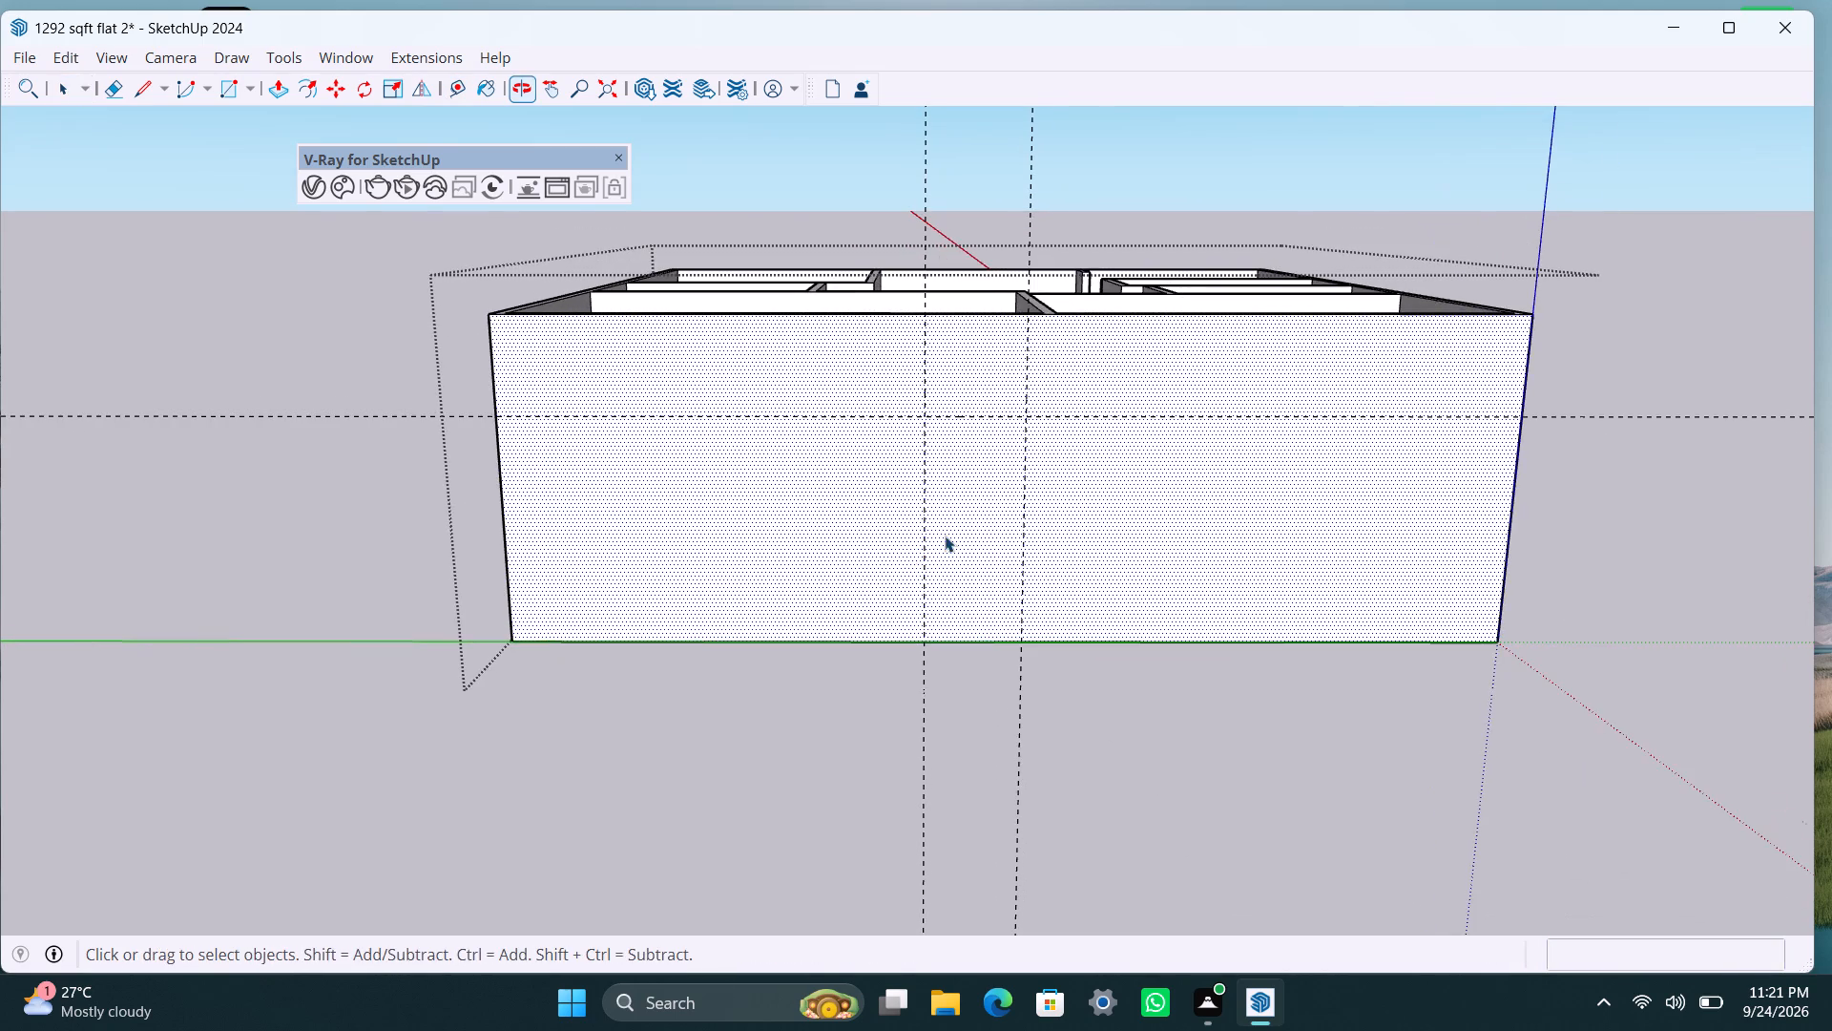
scroll(945, 536, up, 1)
key(r)
drag(923, 387, 933, 401)
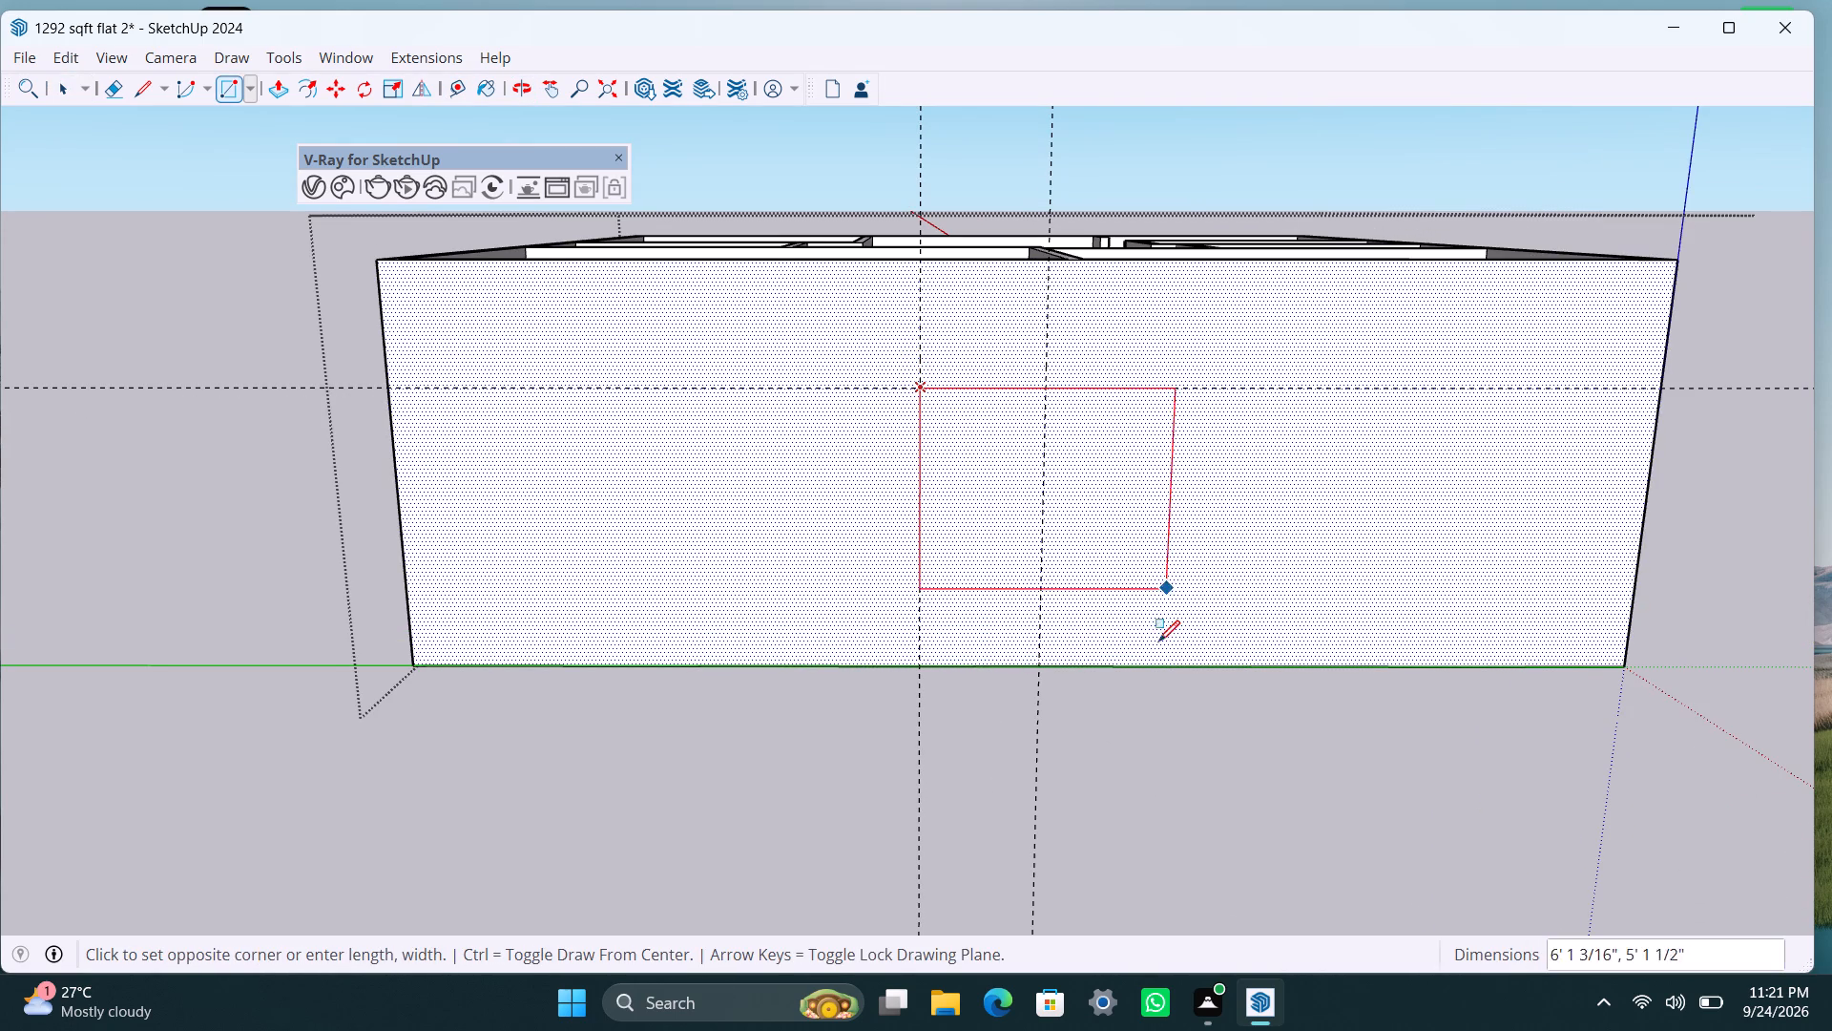
click(1040, 662)
key(space)
Push/Pull the door rectangle through the outer wall's thickness to cut the door opening.
click(1020, 629)
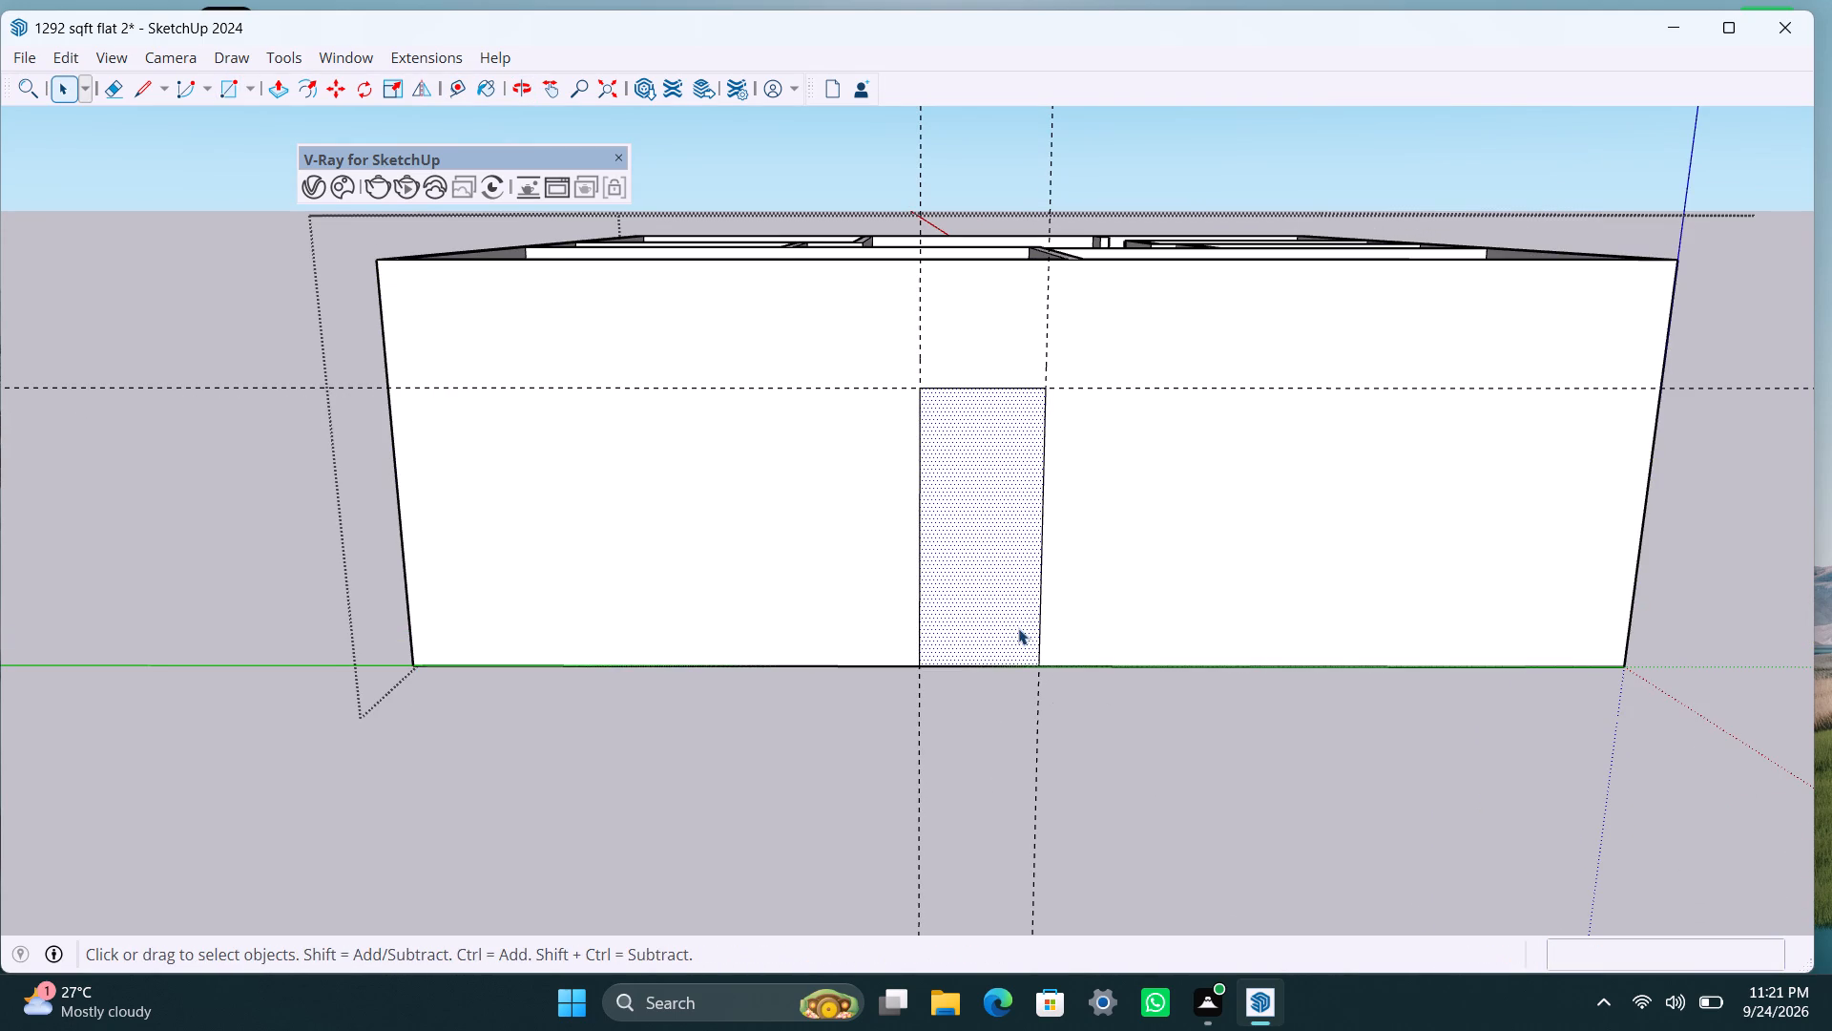
key(p)
drag(1015, 628, 1019, 593)
key(space)
scroll(982, 660, up, 2)
middle_drag(970, 653, 949, 818)
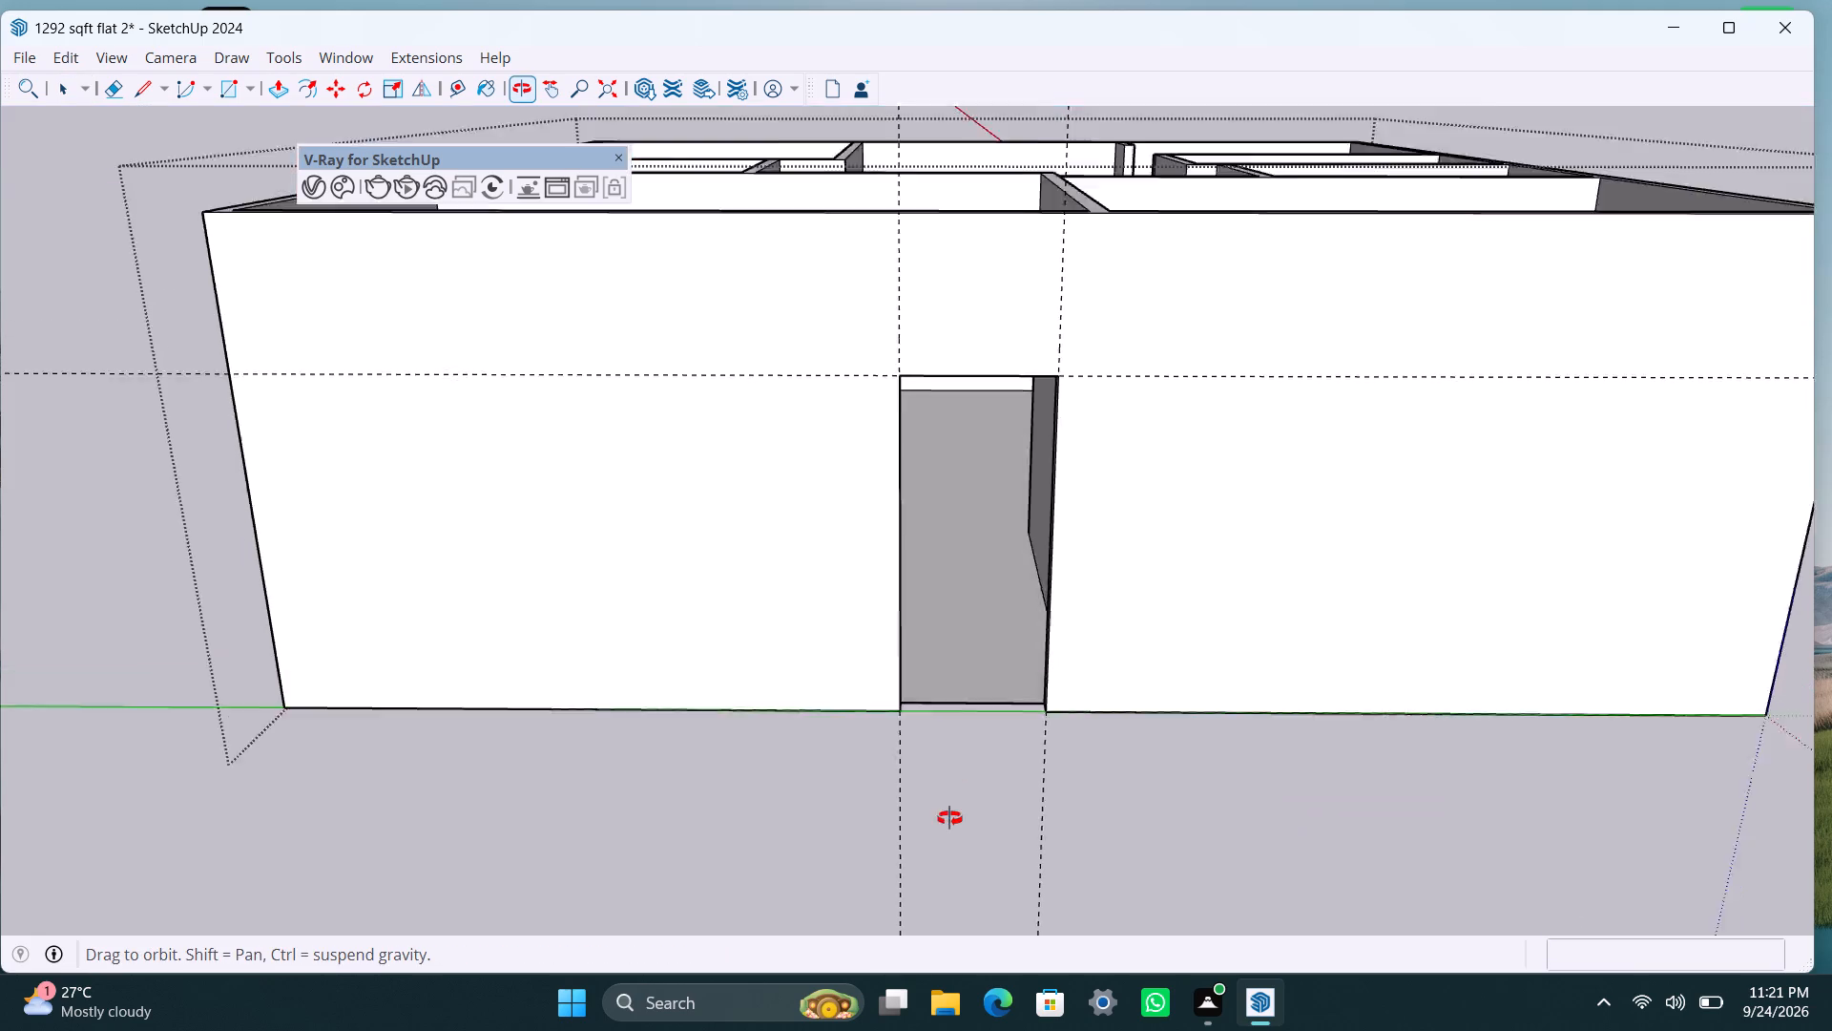
middle_drag(949, 818, 947, 826)
Delete the floor face seen through the new doorway and the leftover edge across its threshold.
scroll(946, 828, up, 5)
click(951, 786)
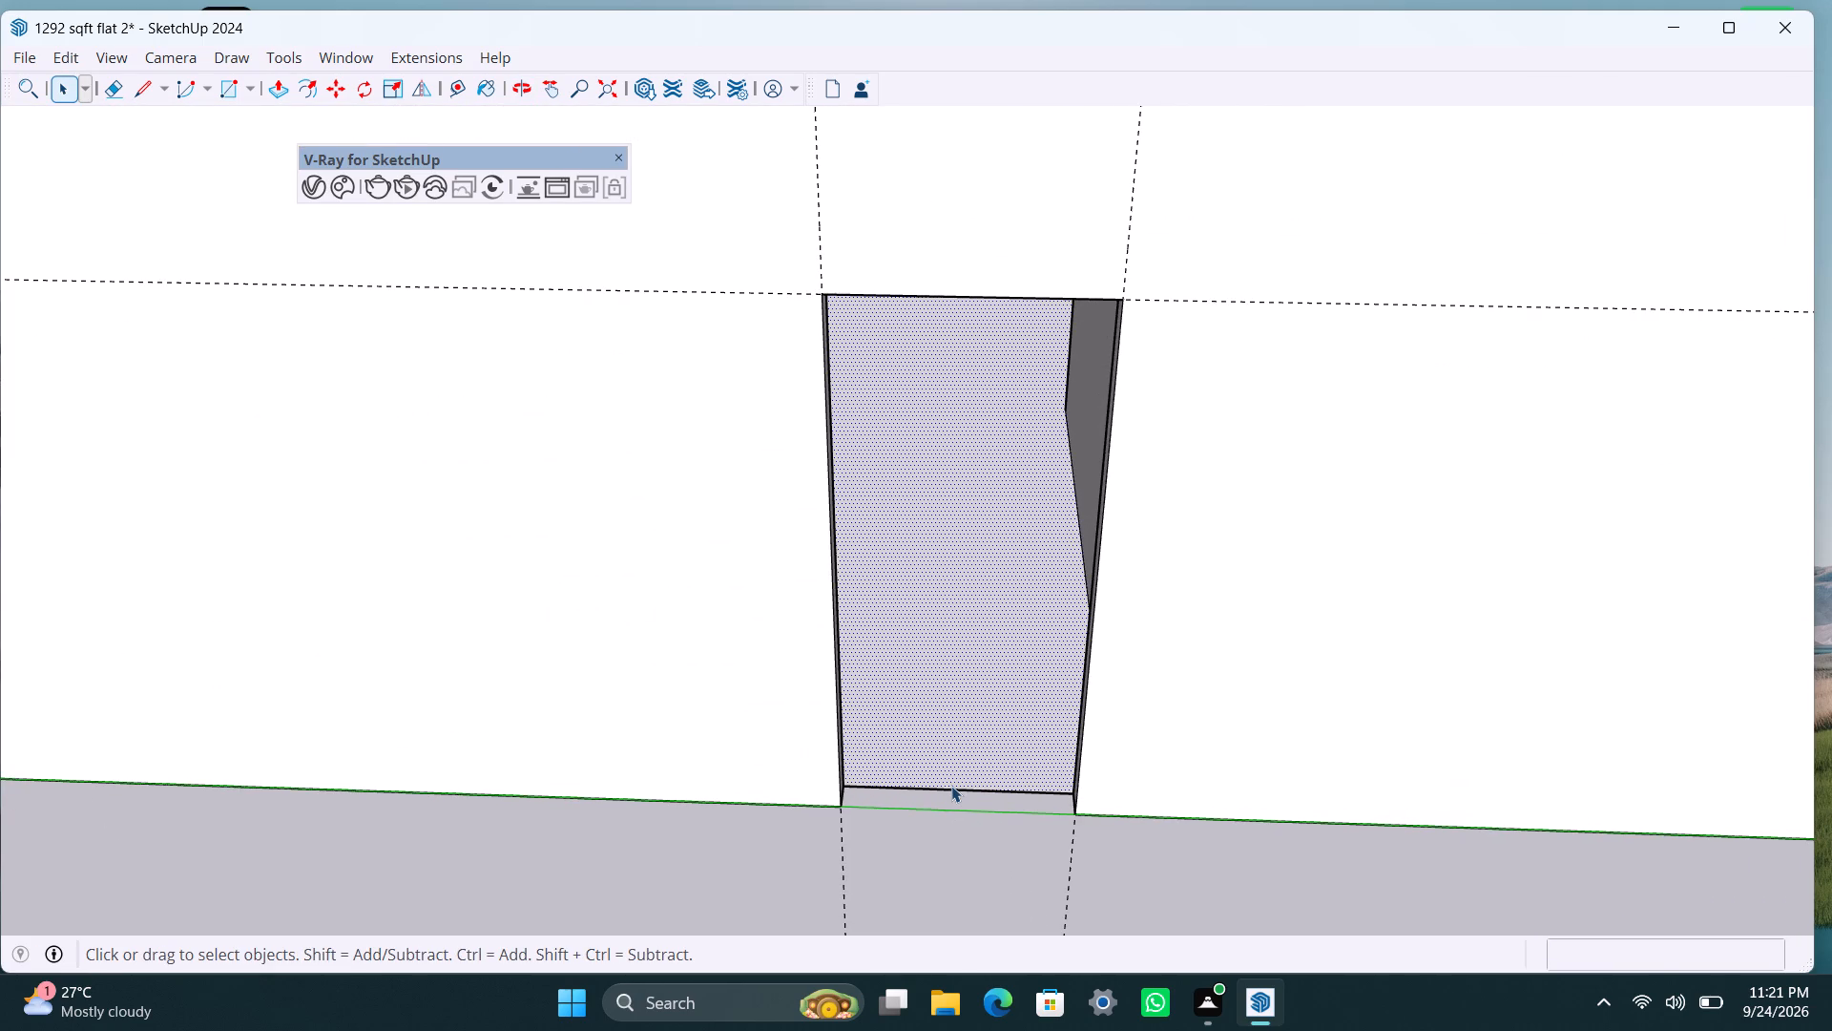
click(951, 787)
key(Delete)
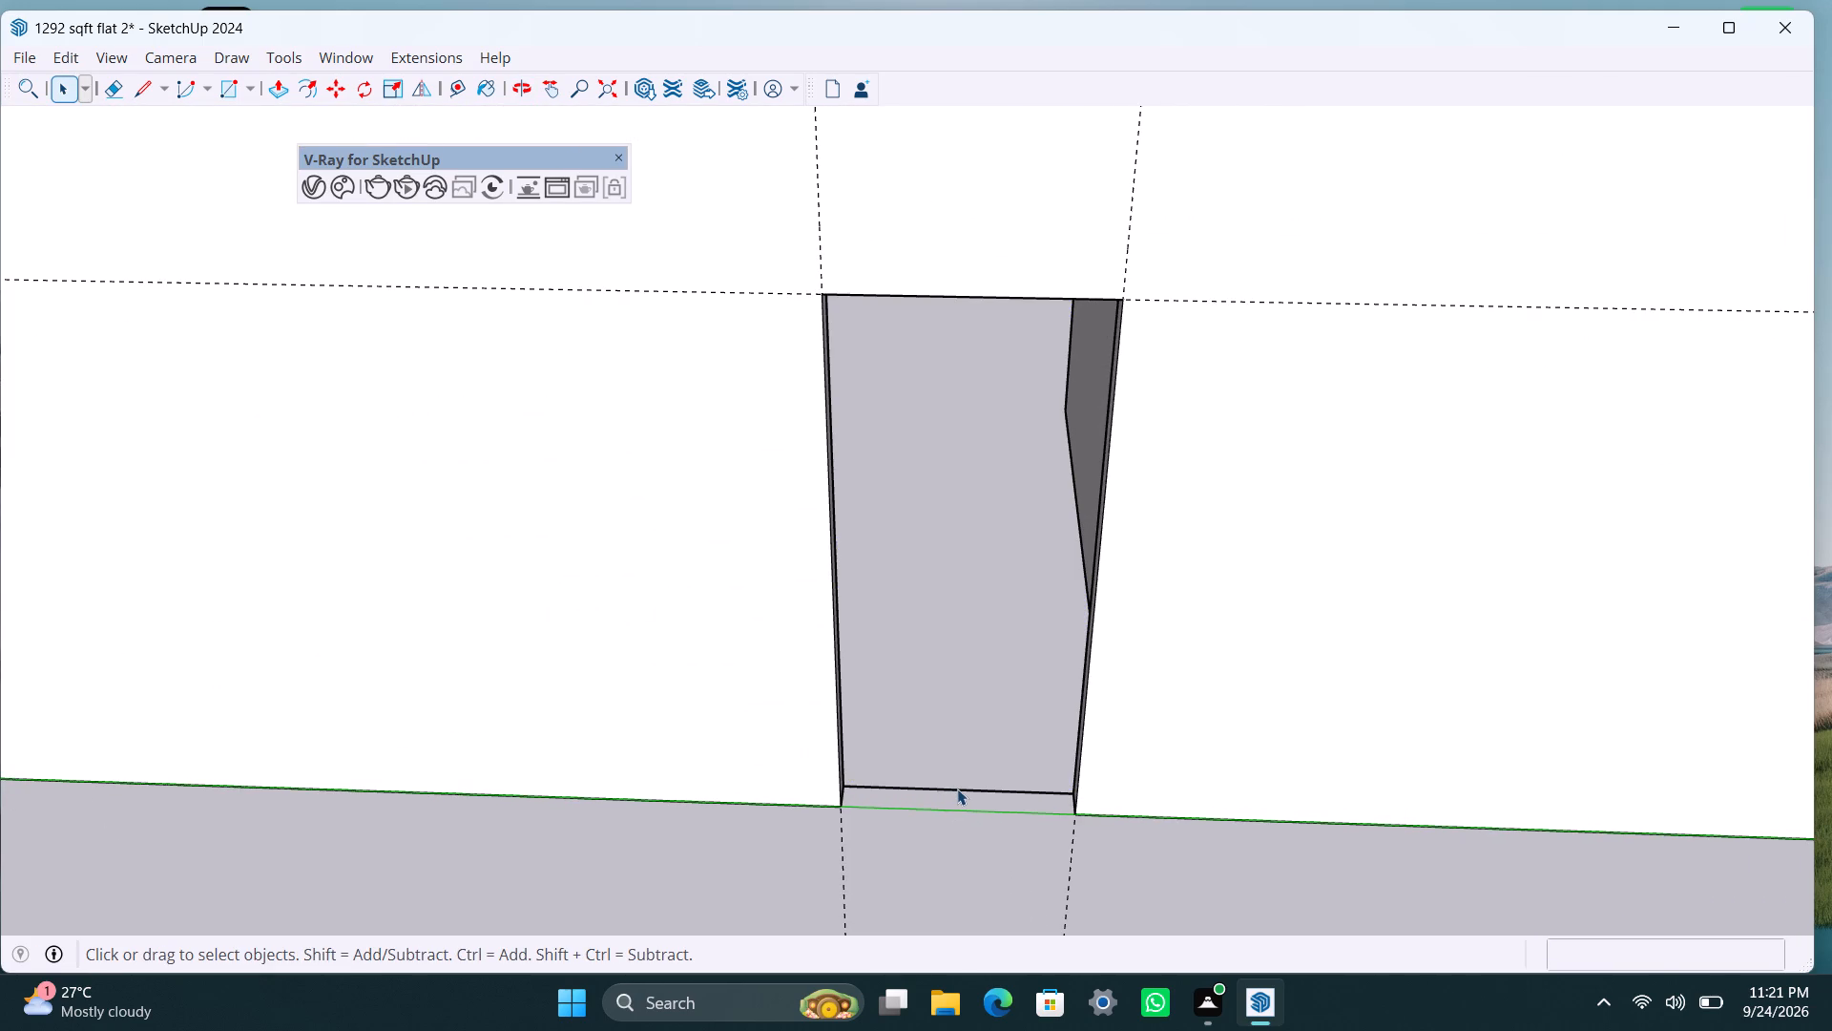
click(957, 789)
key(Delete)
Close the house group and delete the door layout guides.
scroll(963, 679, down, 16)
click(1049, 757)
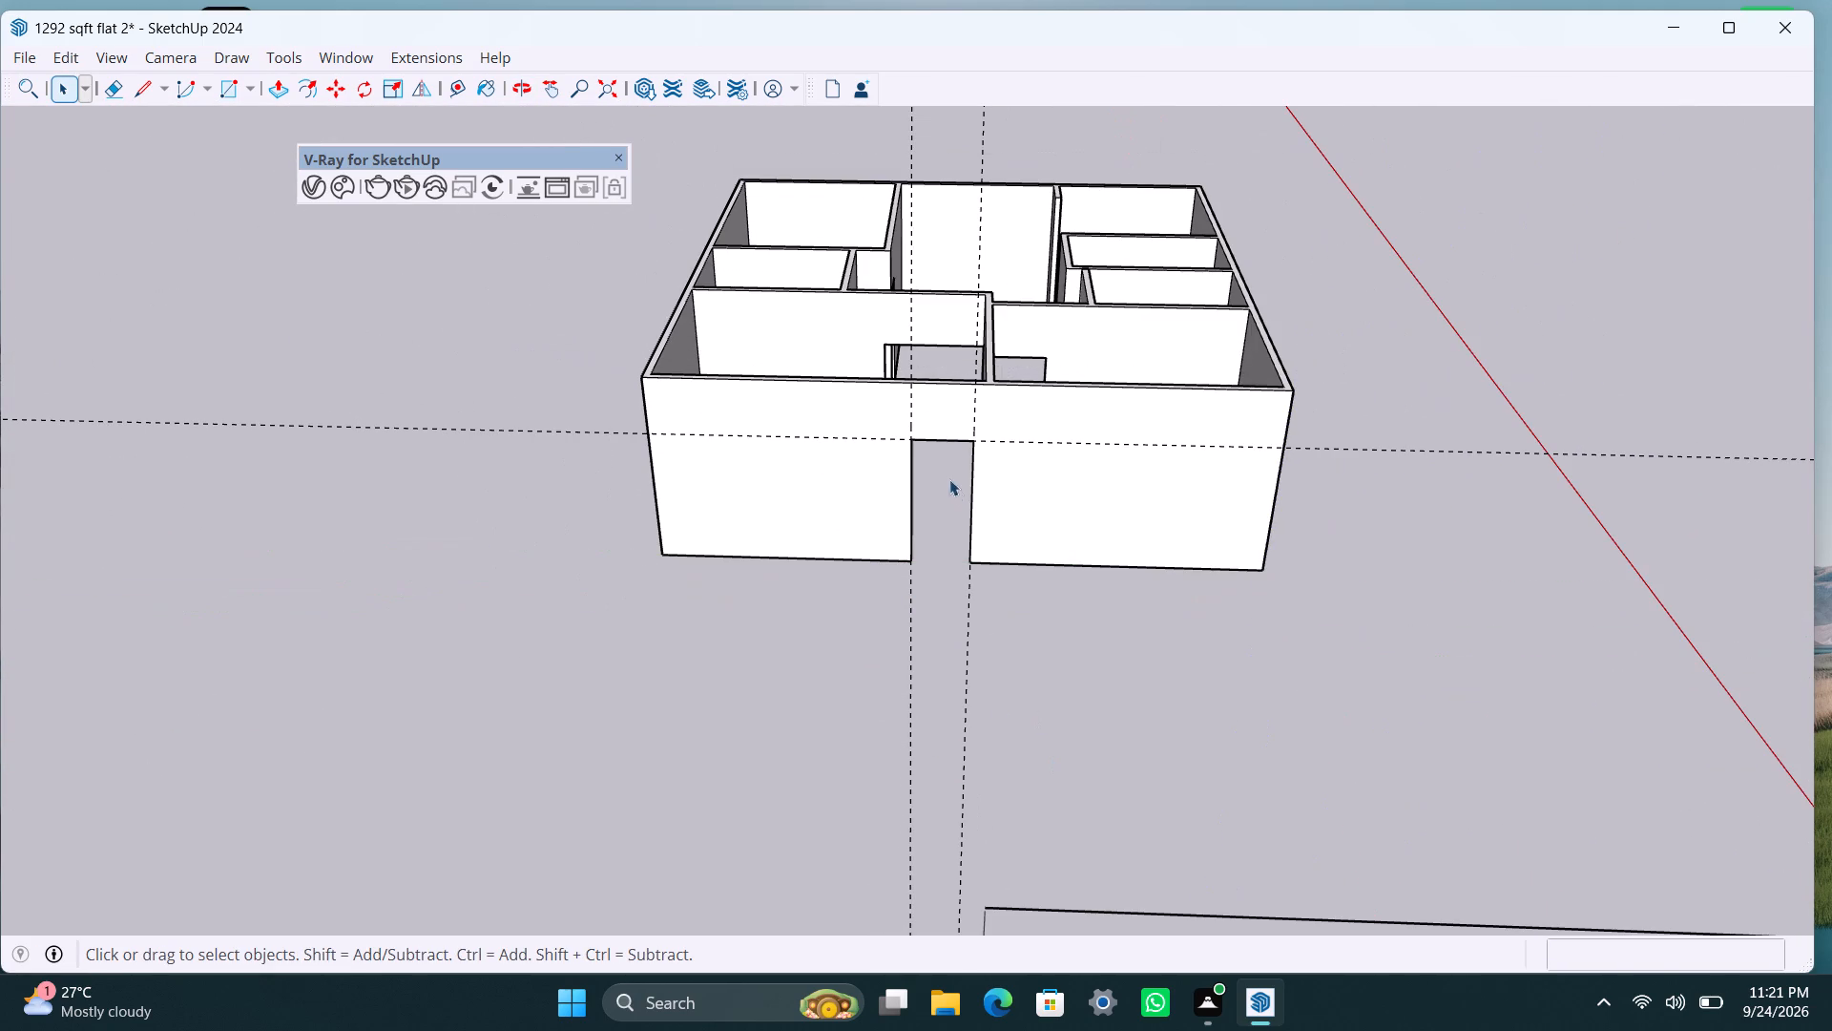
click(1288, 664)
click(441, 383)
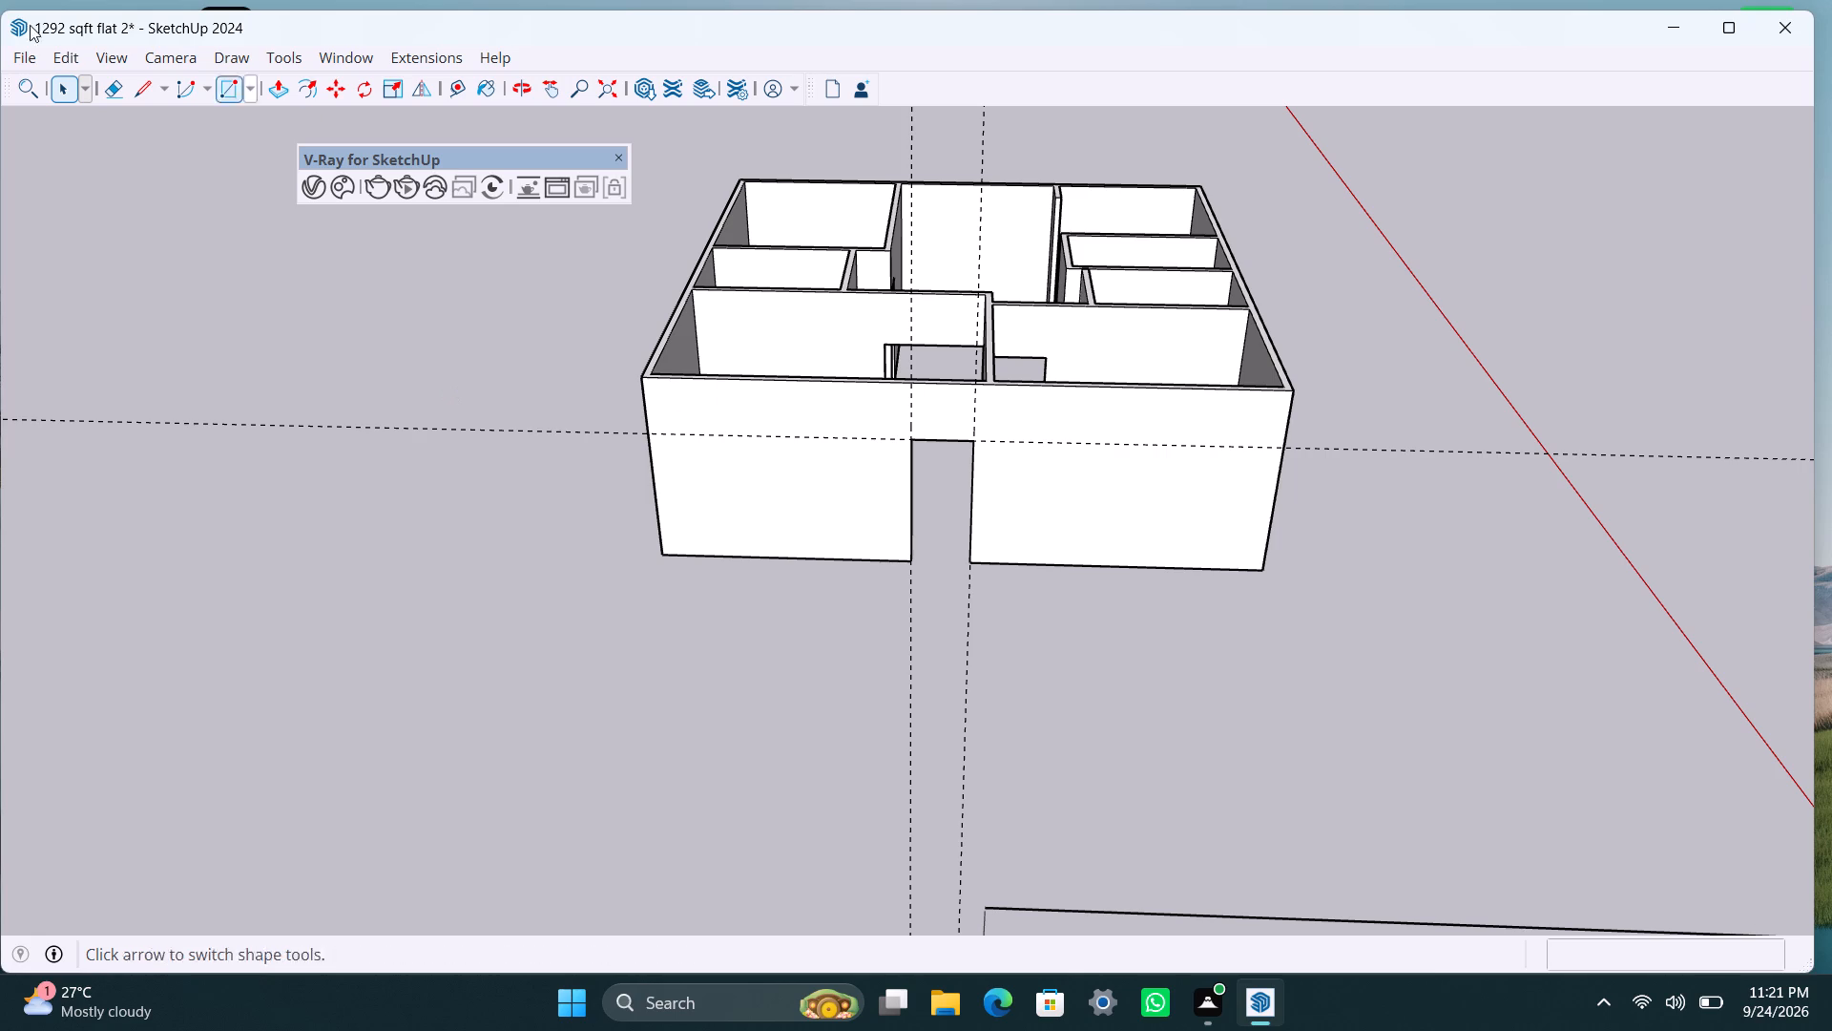
click(61, 57)
click(149, 304)
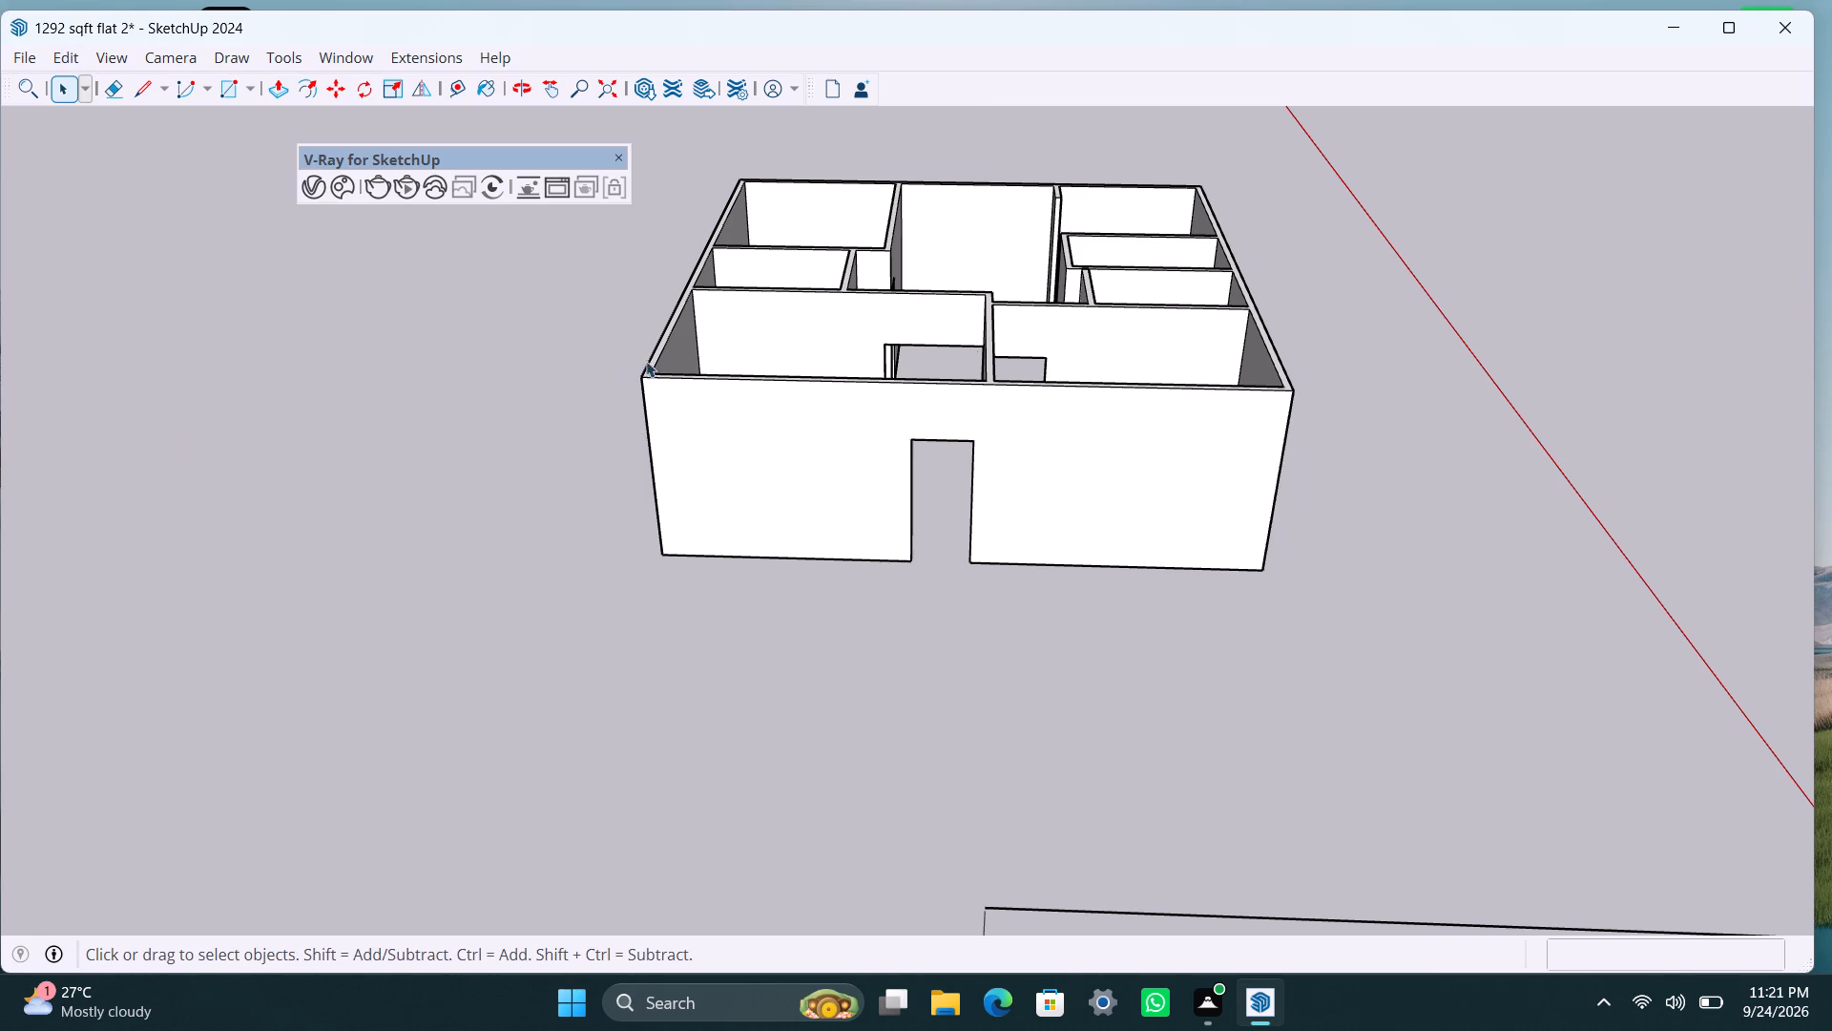
Run the FixIt 101 cleanup on the house group twice.
click(701, 367)
right_click(705, 368)
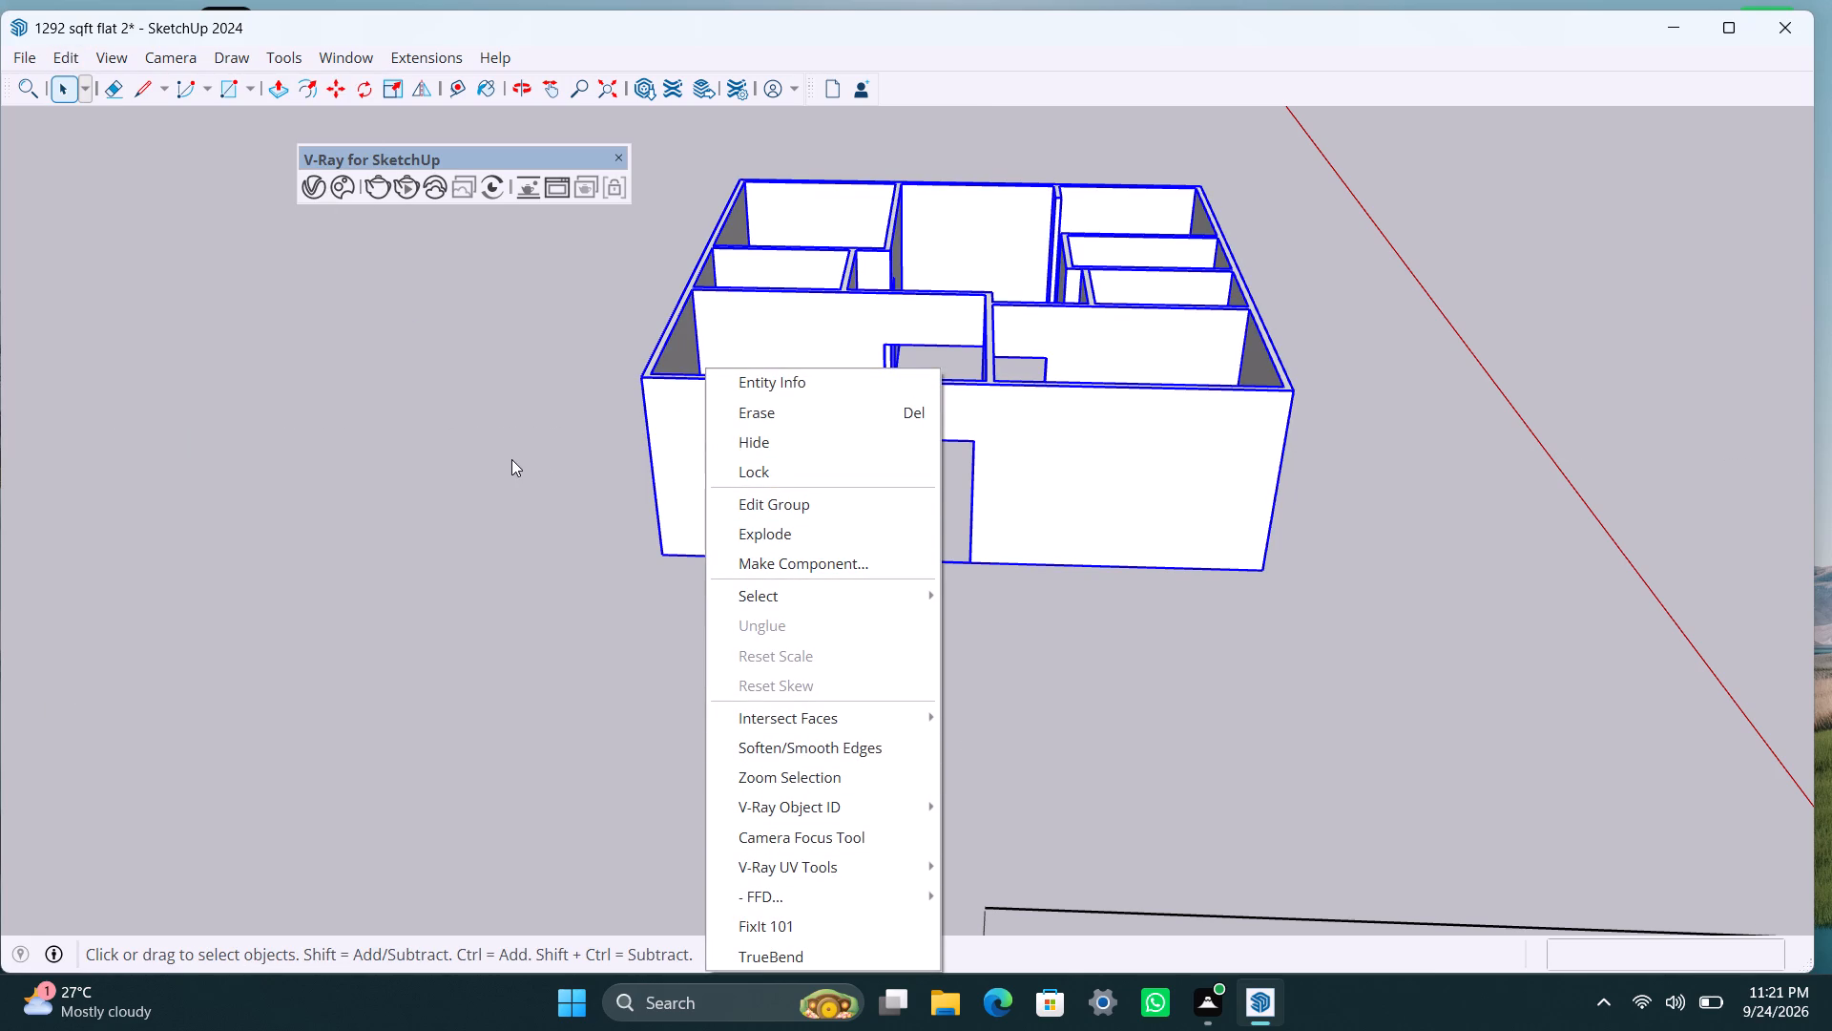
click(788, 920)
click(959, 617)
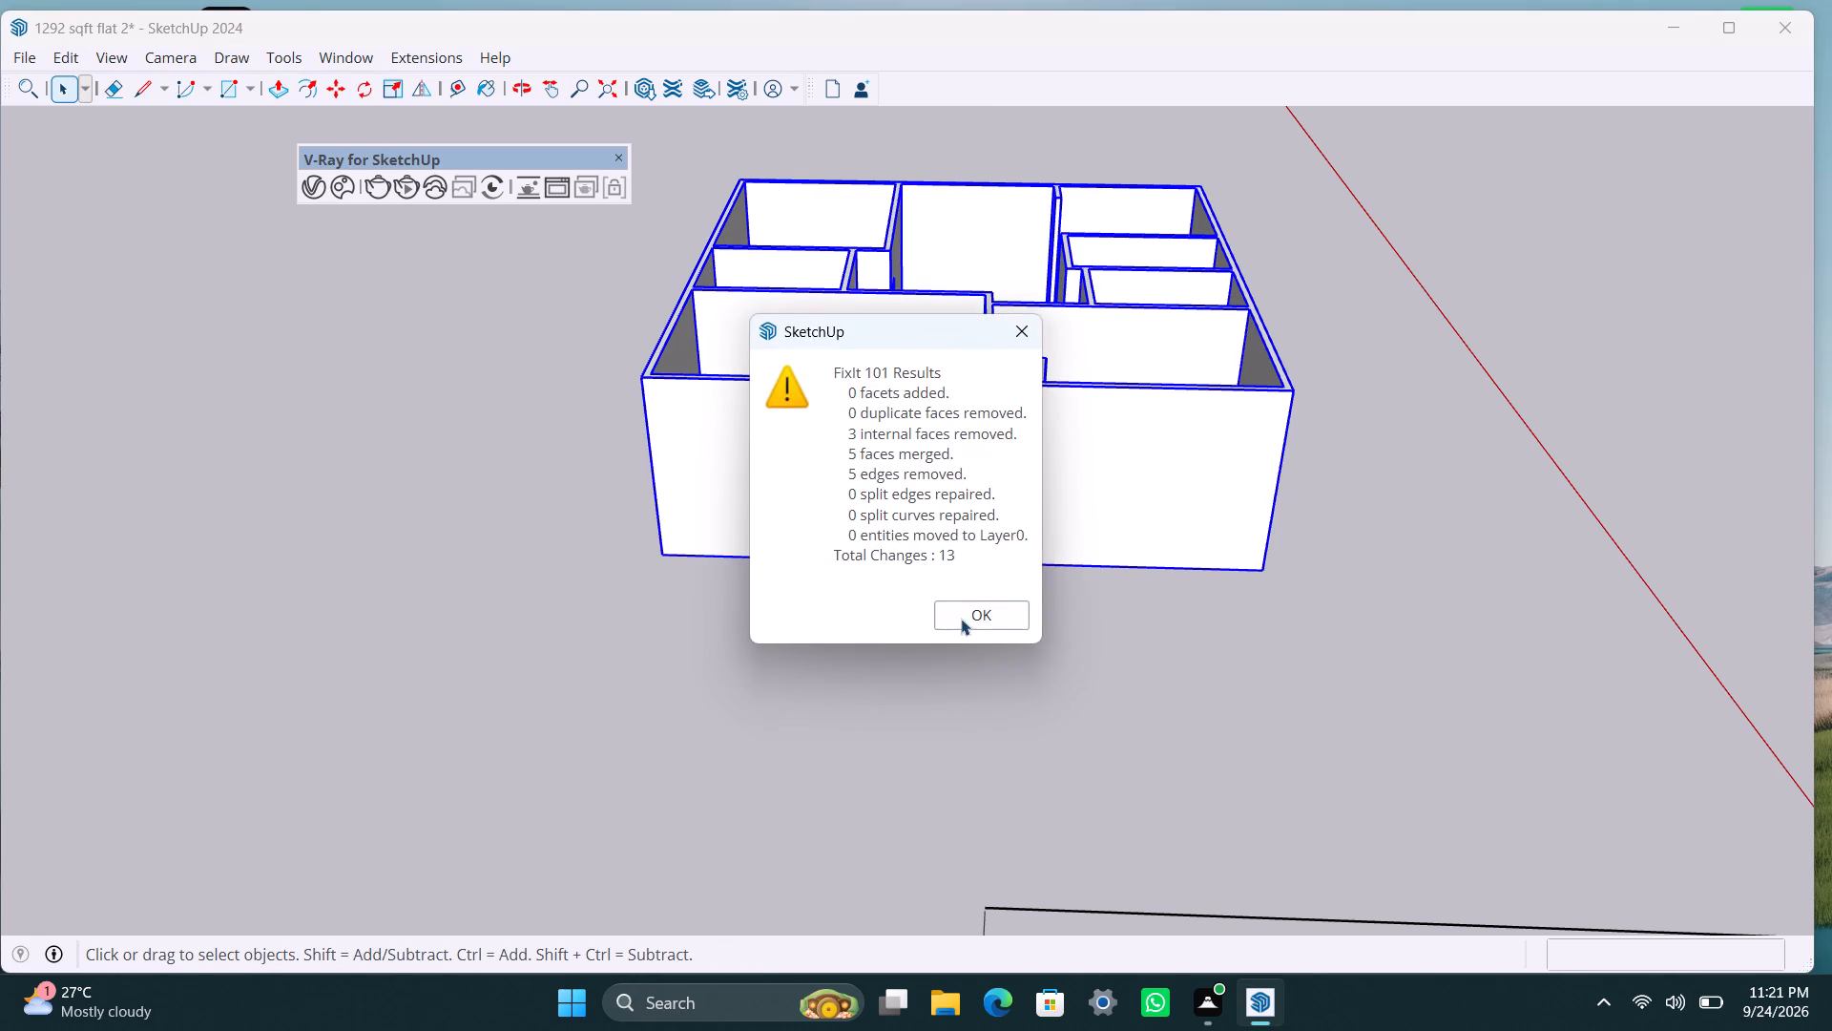
right_click(1026, 466)
click(1118, 562)
click(995, 623)
click(1105, 623)
Examine the cleaned-up walls, door openings and overall room layout from several sides and from above.
scroll(995, 375, up, 3)
middle_drag(883, 345, 883, 693)
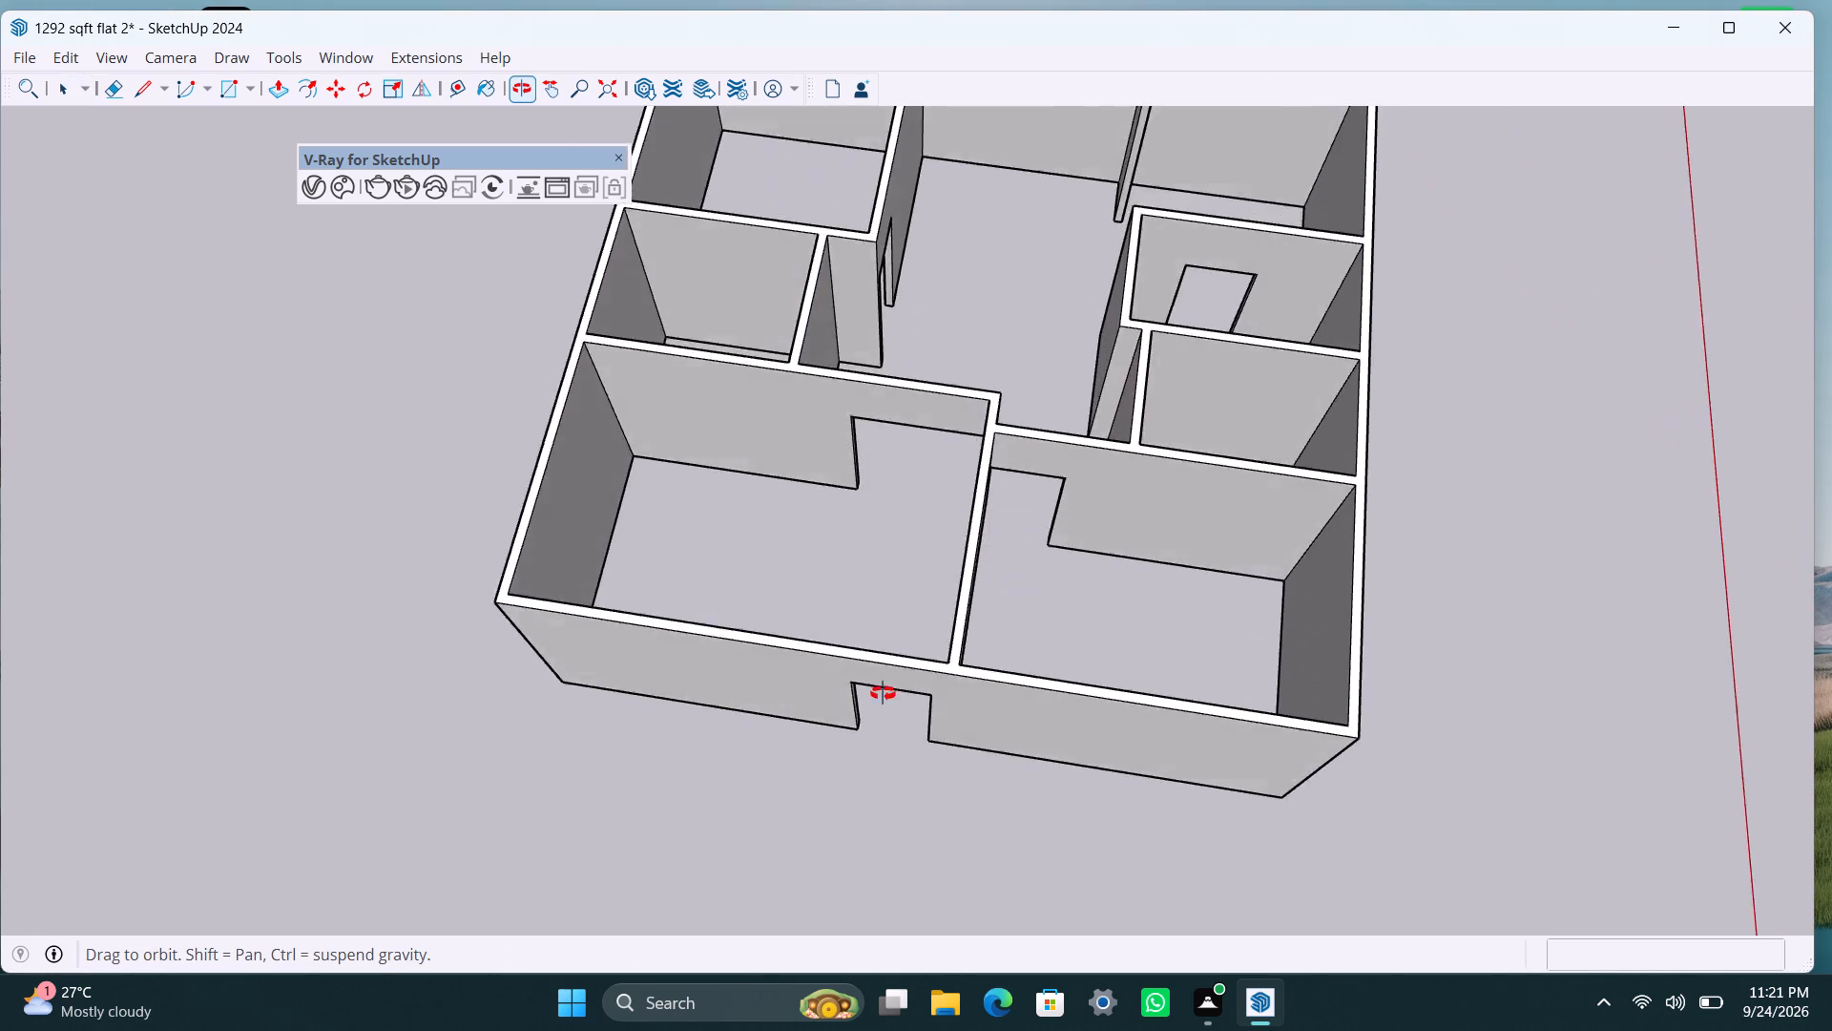
middle_drag(883, 693, 970, 662)
scroll(921, 671, up, 2)
middle_drag(858, 679, 84, 476)
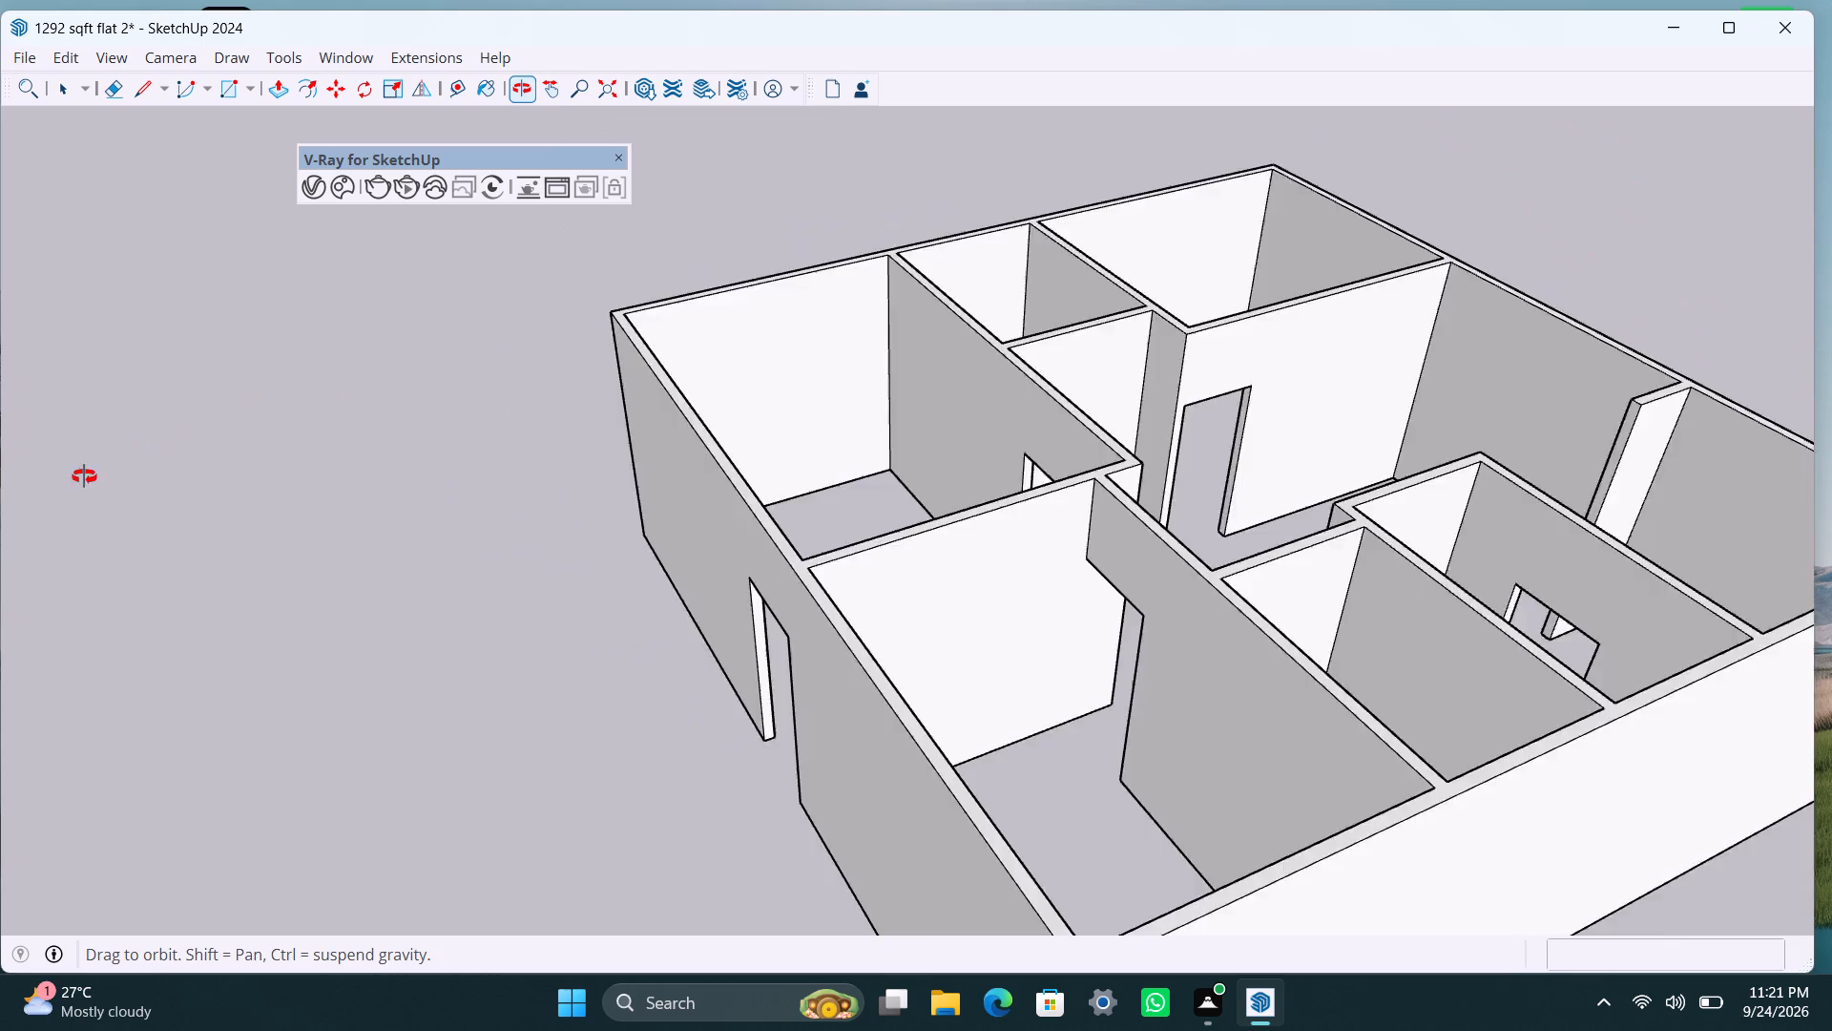
middle_drag(84, 476, 0, 499)
scroll(1050, 619, down, 4)
middle_drag(1159, 598, 177, 451)
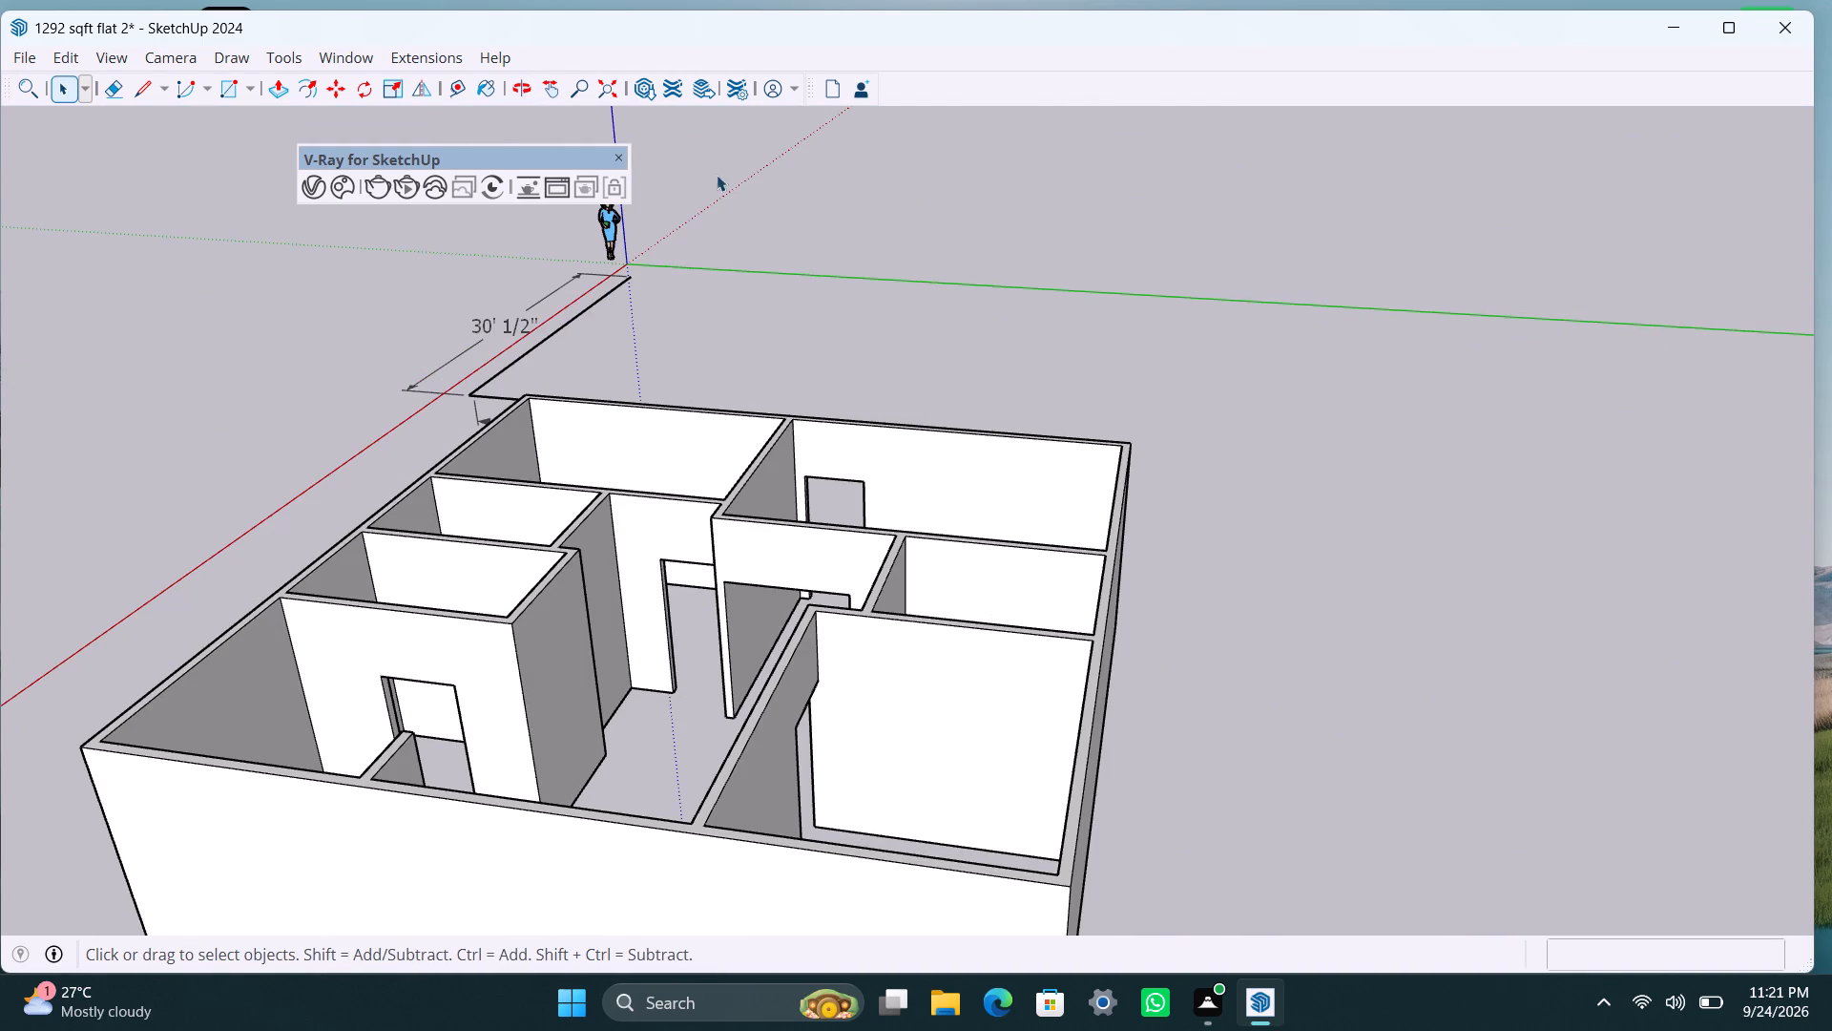
scroll(437, 655, down, 4)
middle_drag(599, 672, 779, 957)
scroll(779, 860, down, 3)
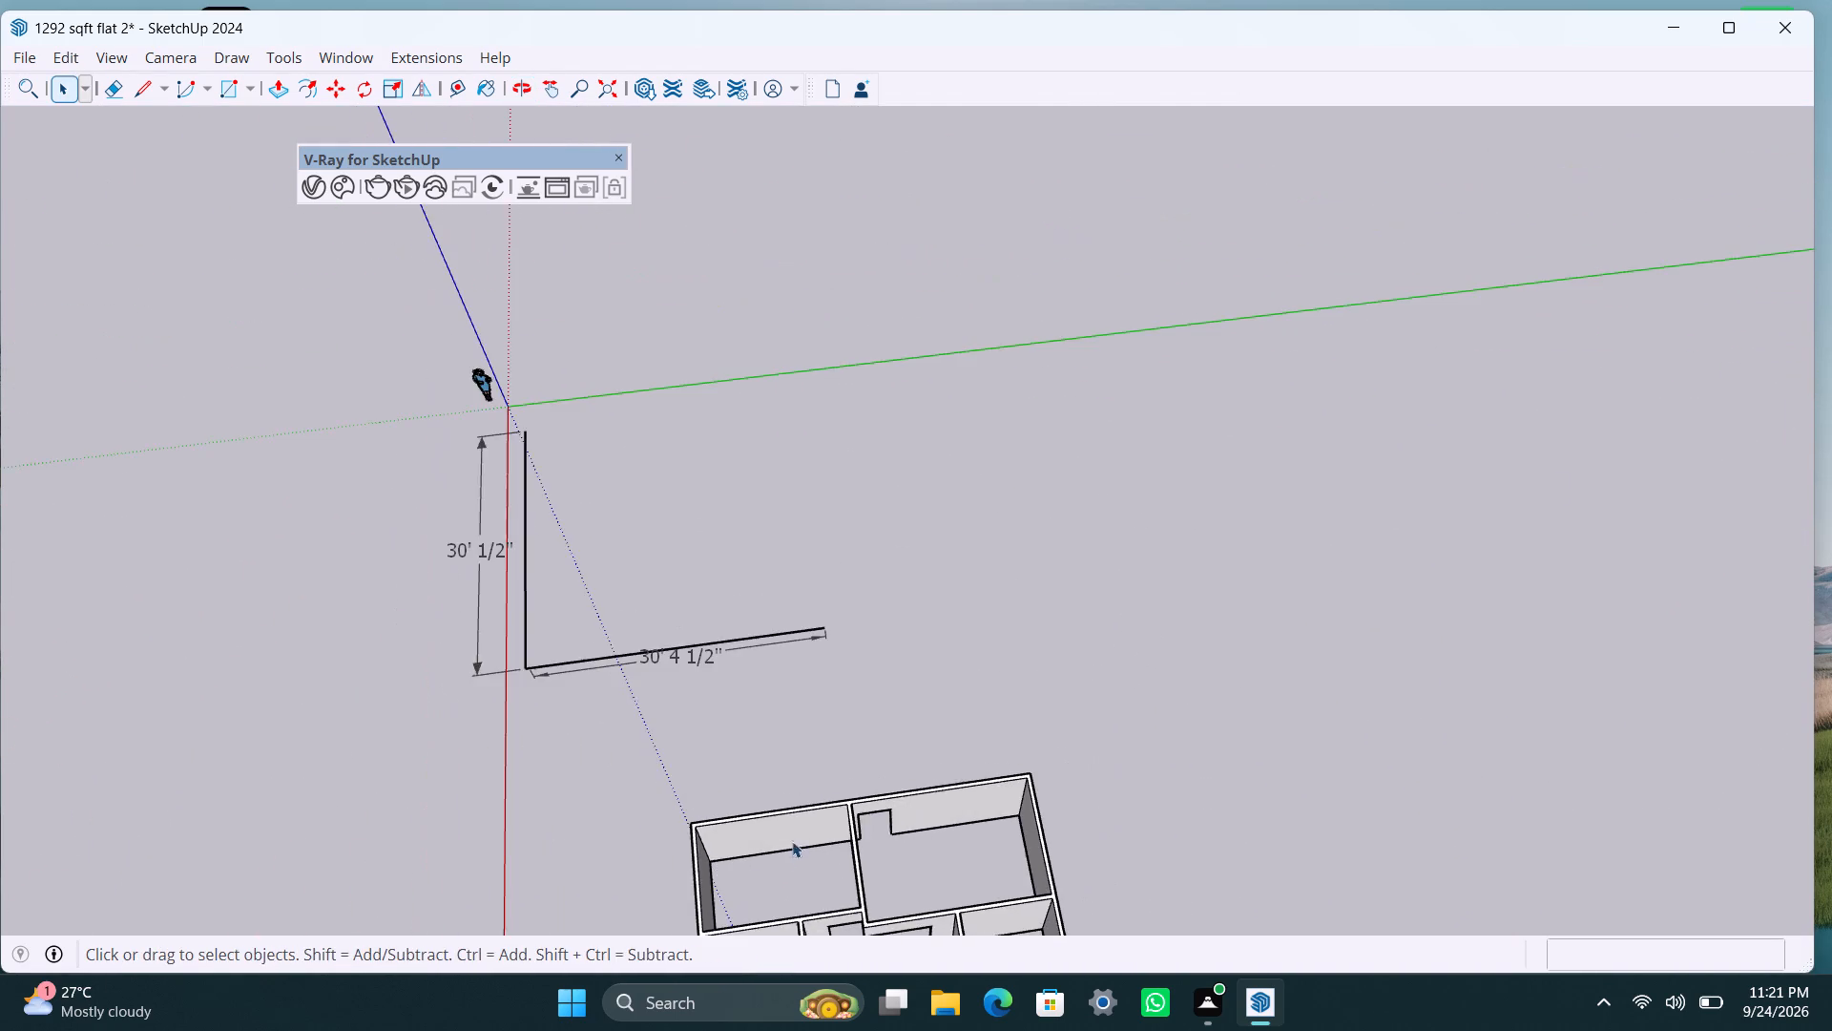
shift+middle_drag(806, 829, 761, 416)
scroll(794, 426, up, 2)
middle_drag(800, 457, 762, 659)
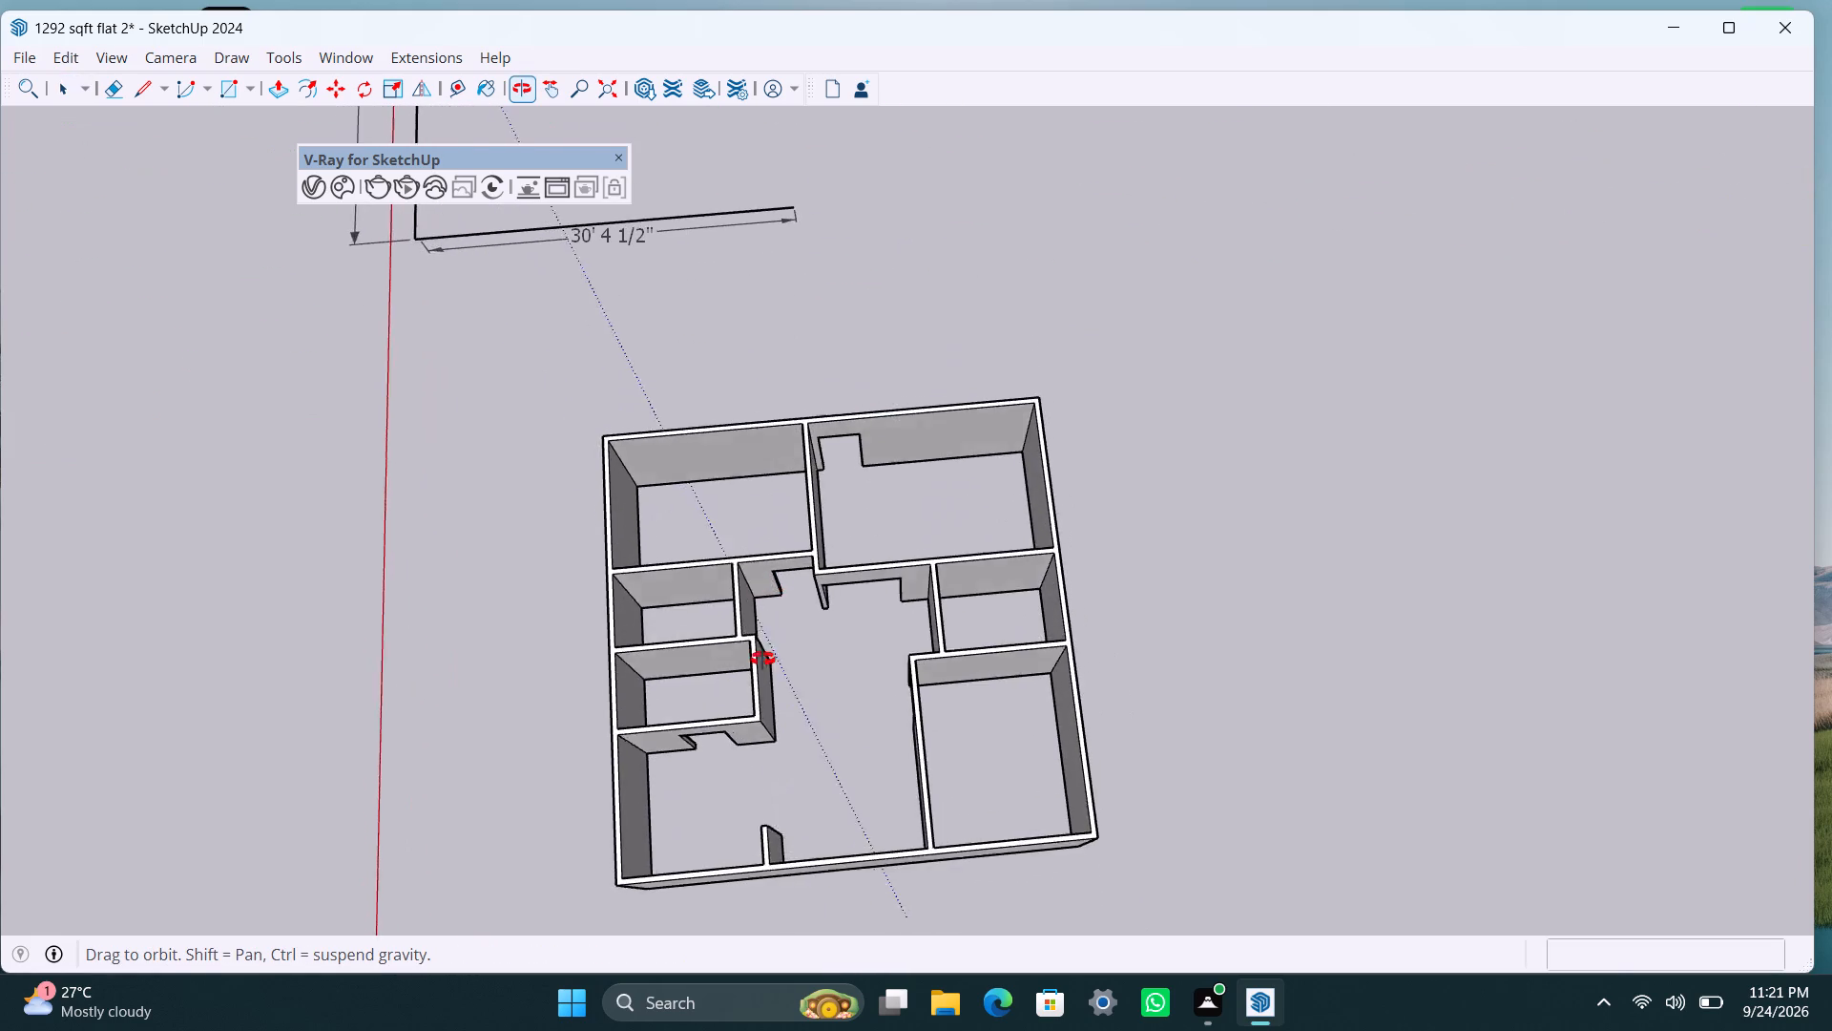
middle_drag(762, 659, 755, 728)
scroll(781, 775, up, 2)
shift+middle_drag(753, 757, 730, 679)
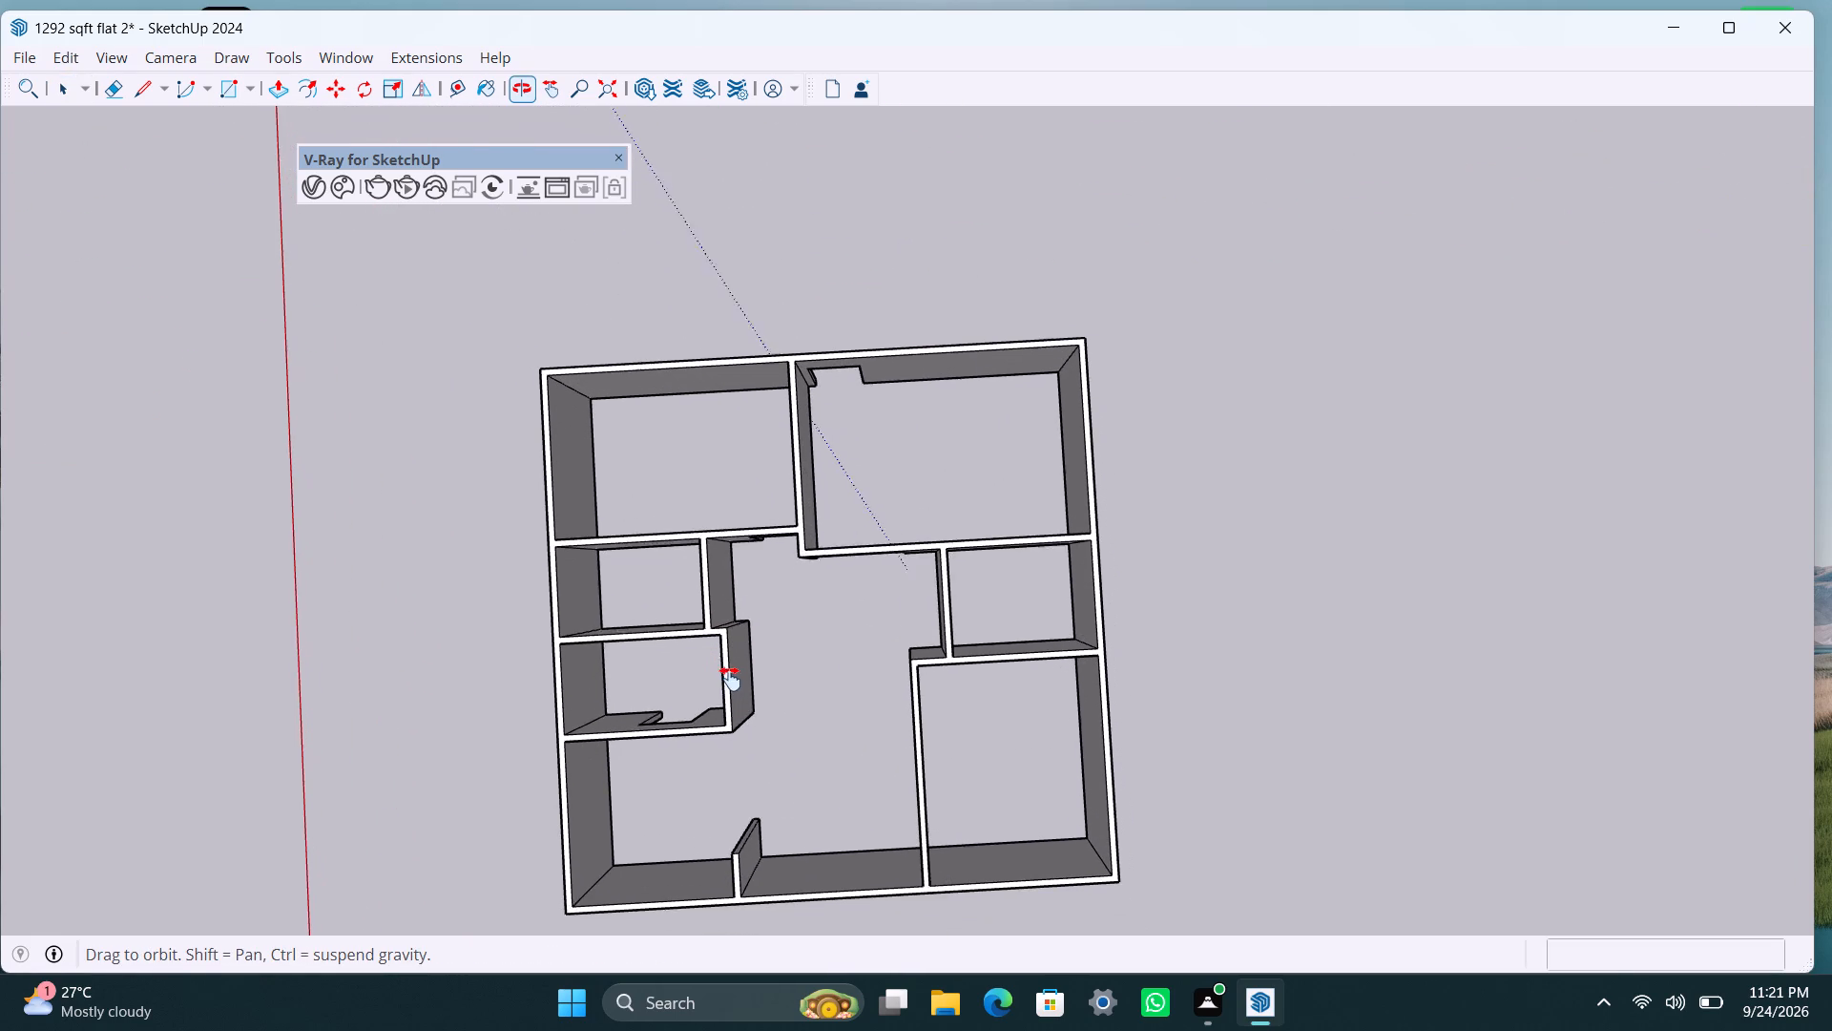
shift+middle_drag(730, 679, 730, 677)
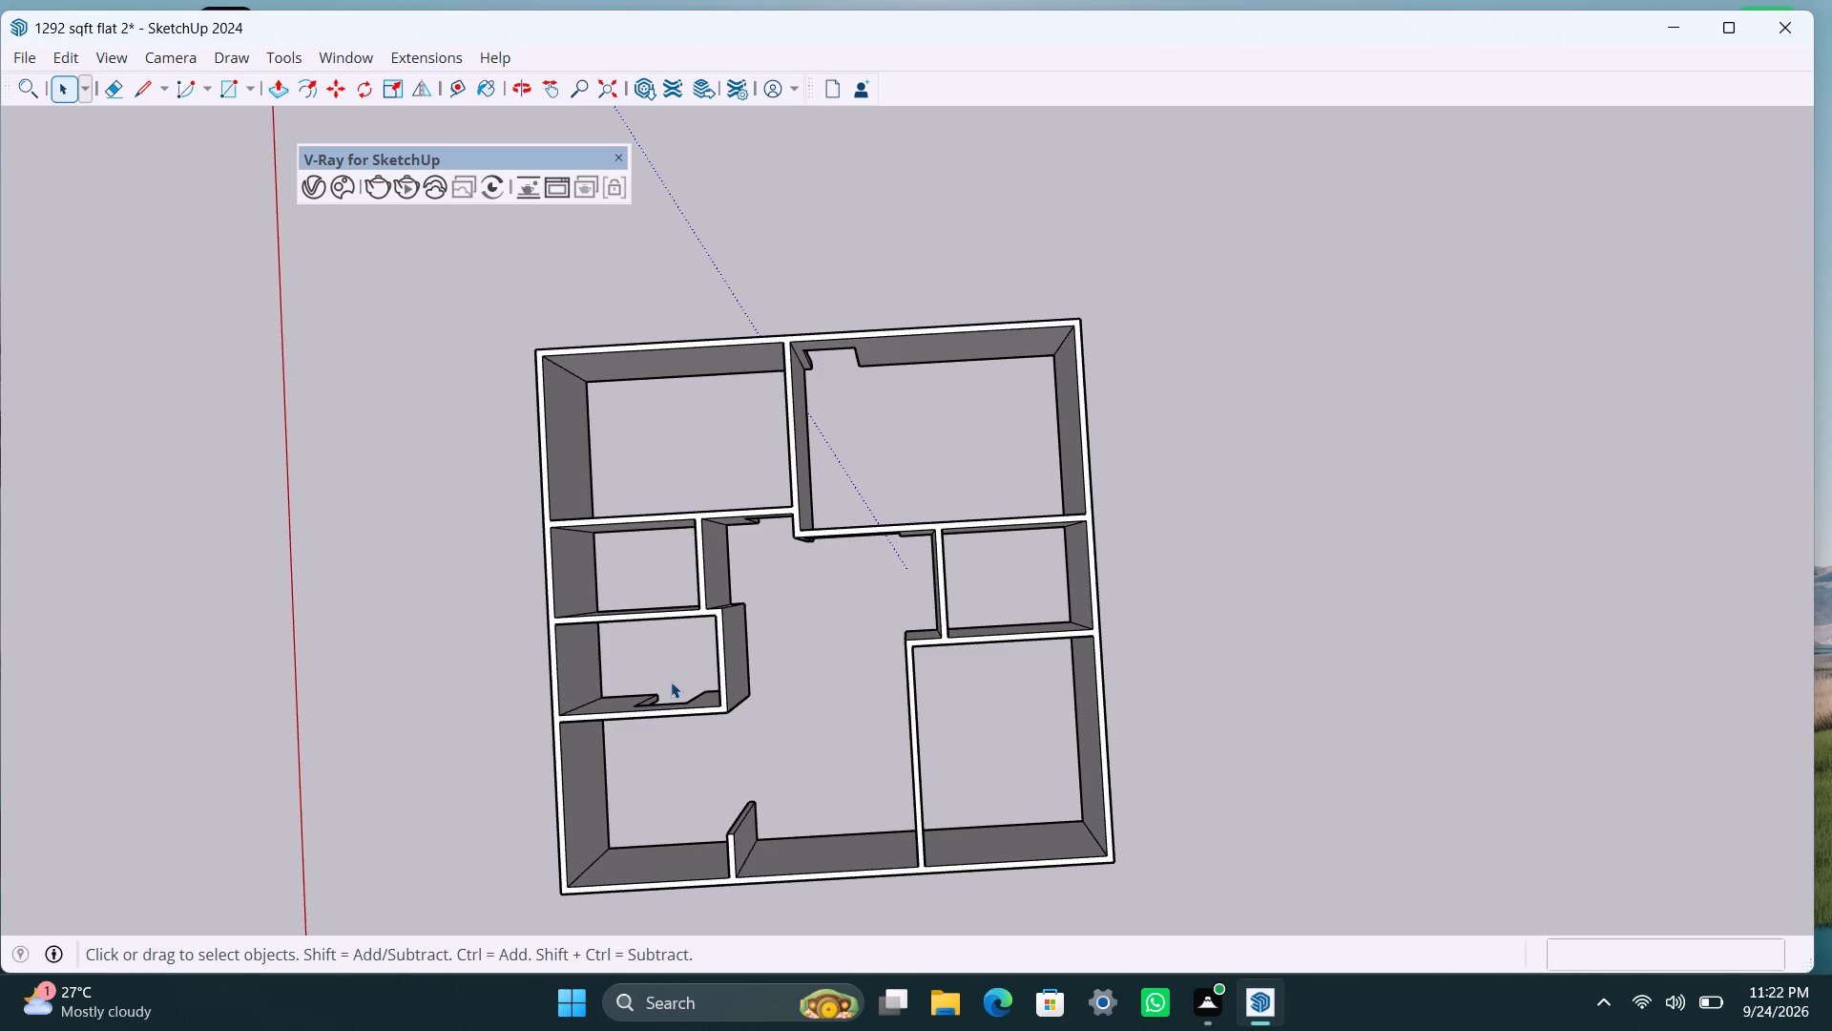
Lay out door guides on the wall between the large corner room and adjoining small room: about 4' 7" from the corner, 3' further, and 3' below the top.
scroll(656, 579, up, 3)
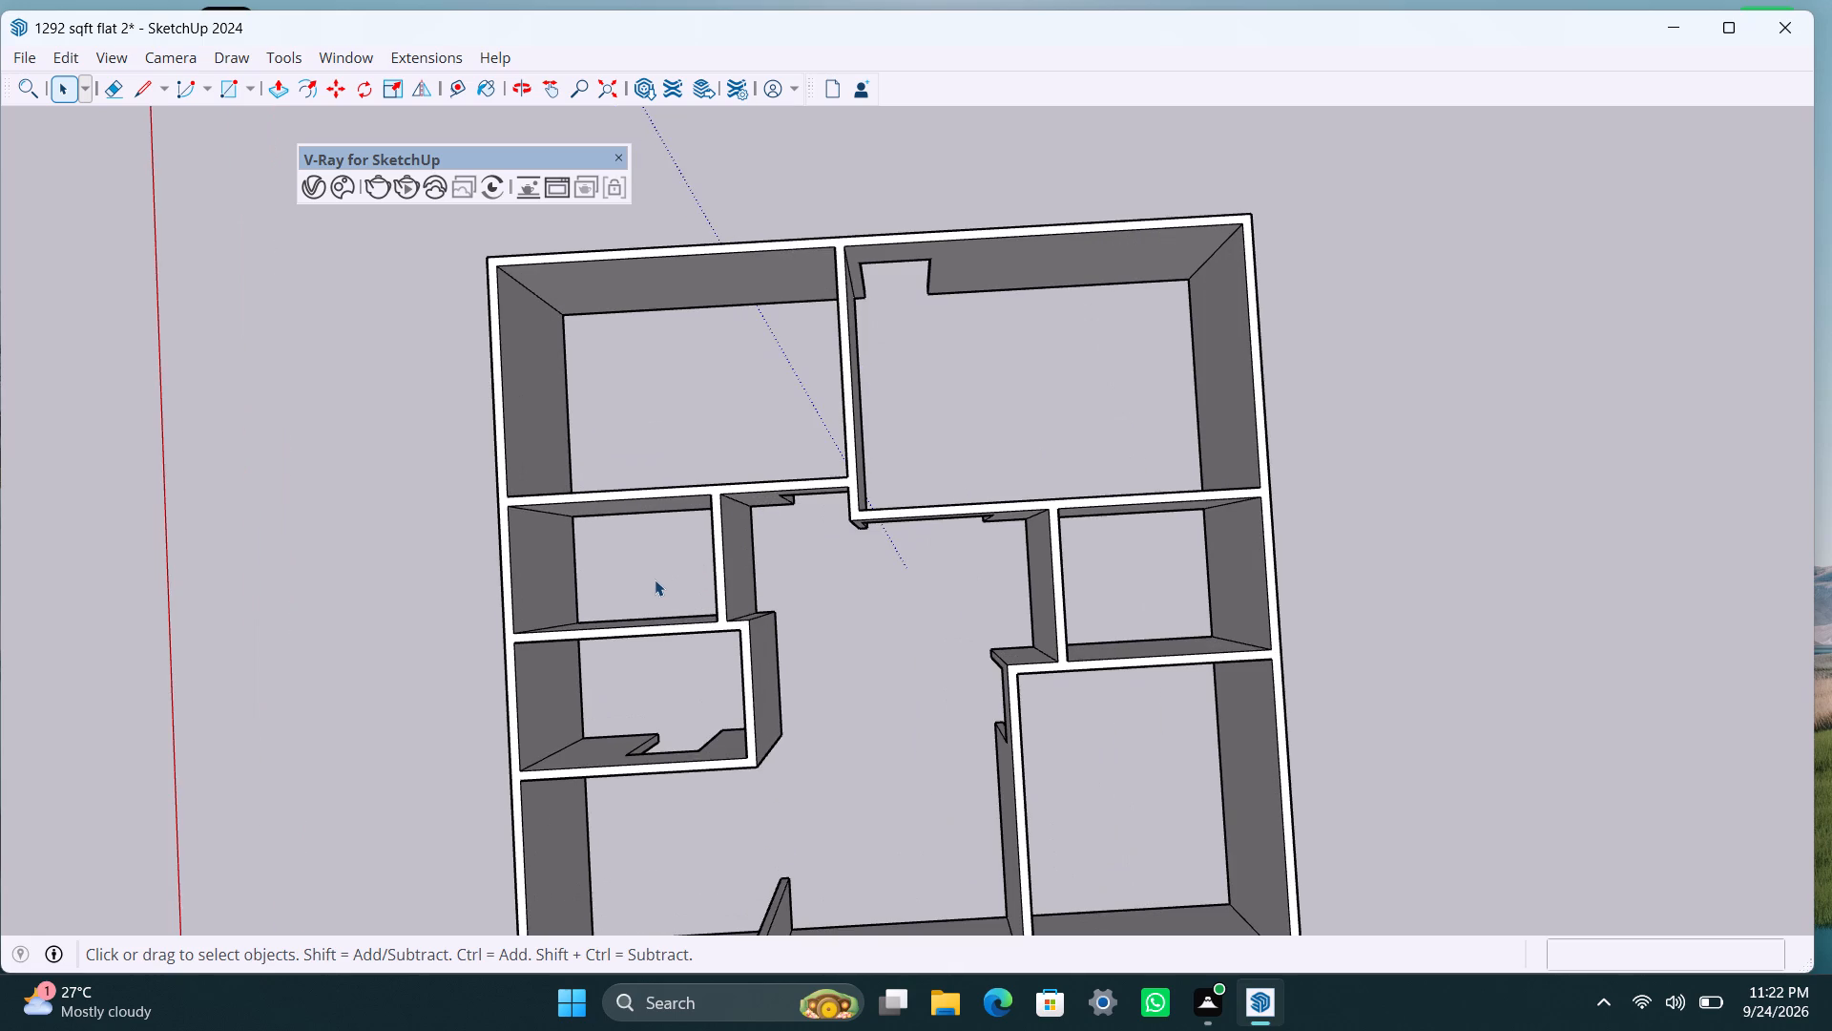
middle_drag(655, 579, 732, 611)
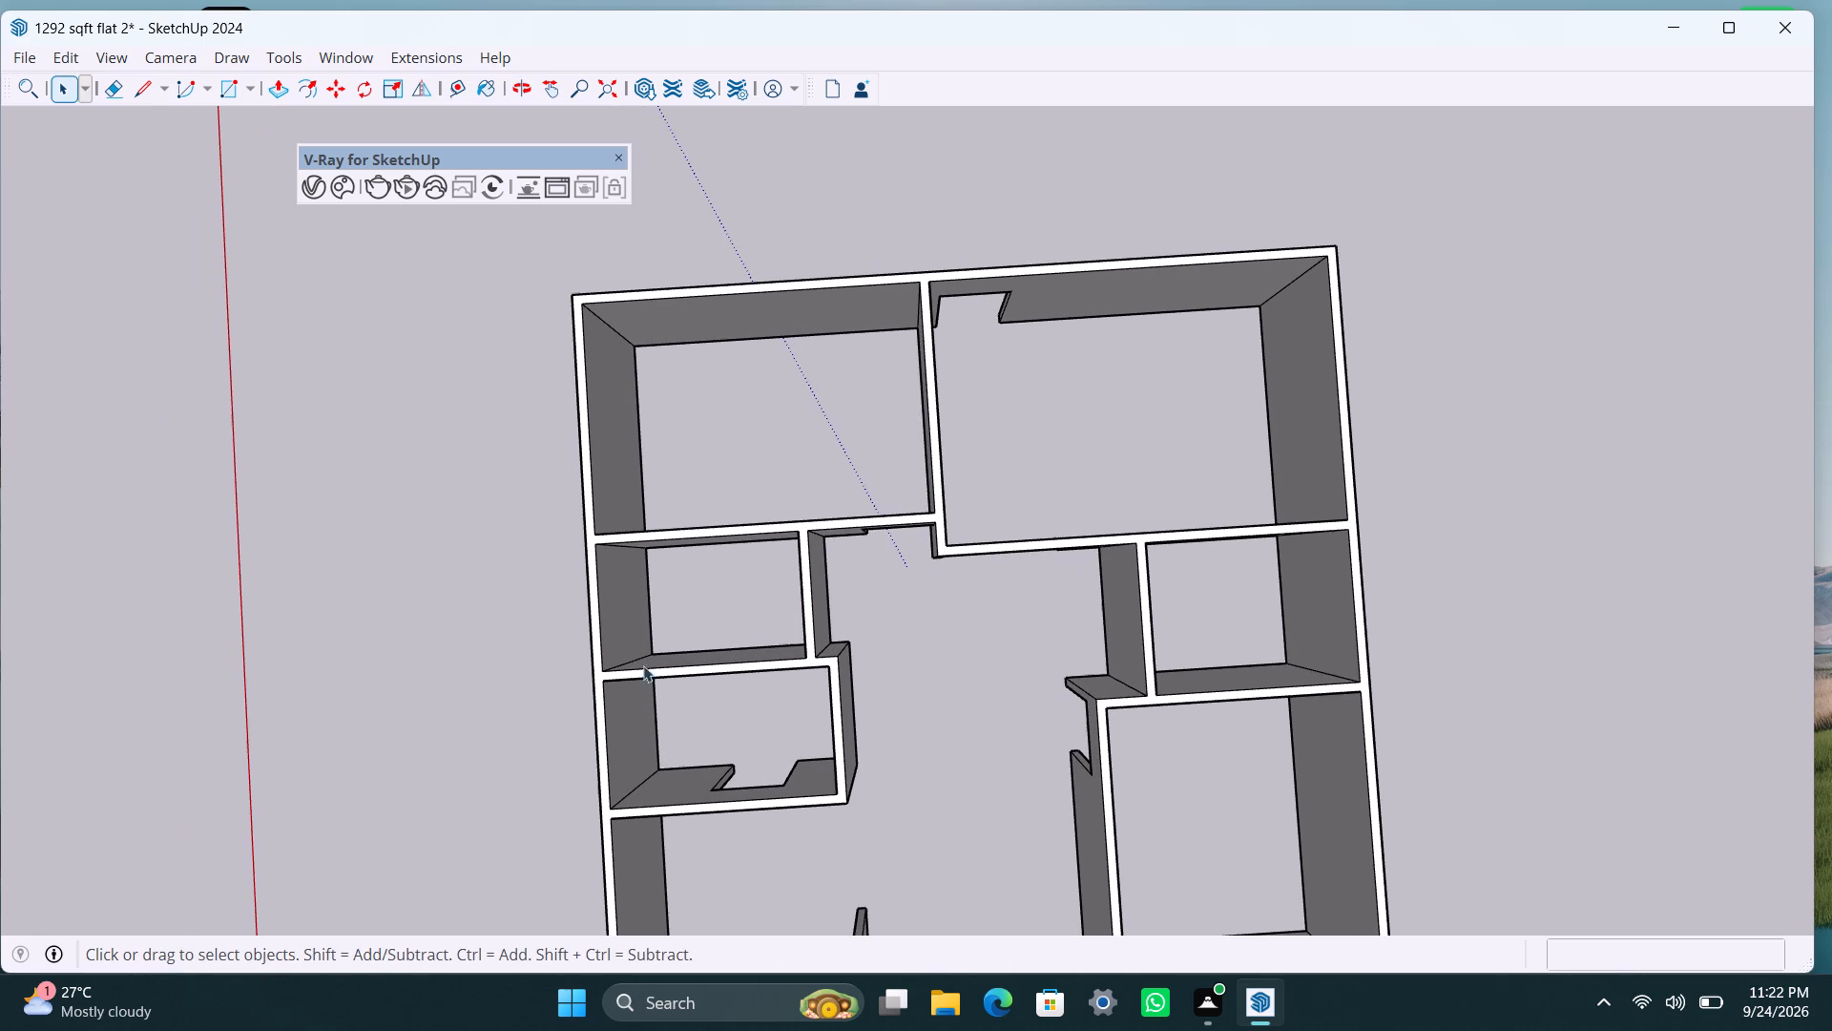
middle_drag(491, 674, 227, 551)
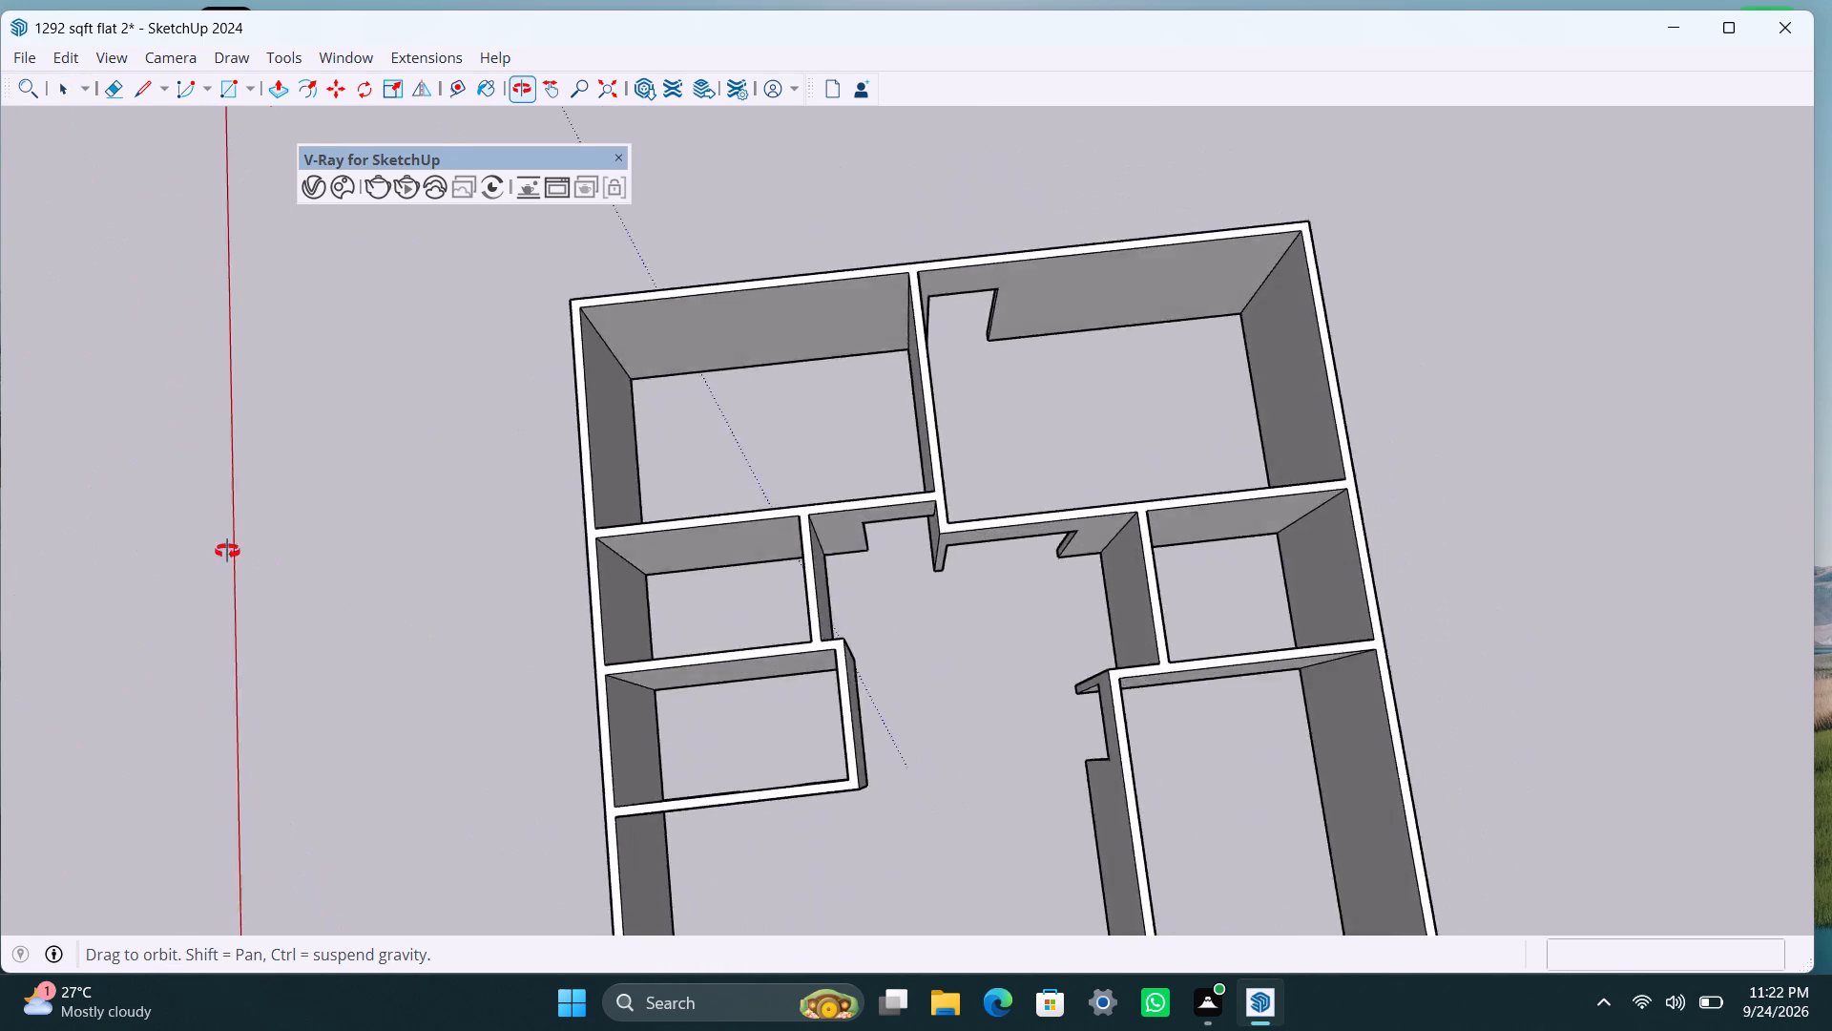
middle_drag(227, 551, 226, 551)
scroll(1104, 758, up, 3)
shift+middle_drag(1185, 621, 826, 482)
scroll(850, 653, up, 3)
middle_drag(829, 653, 793, 456)
scroll(843, 604, up, 2)
key(t)
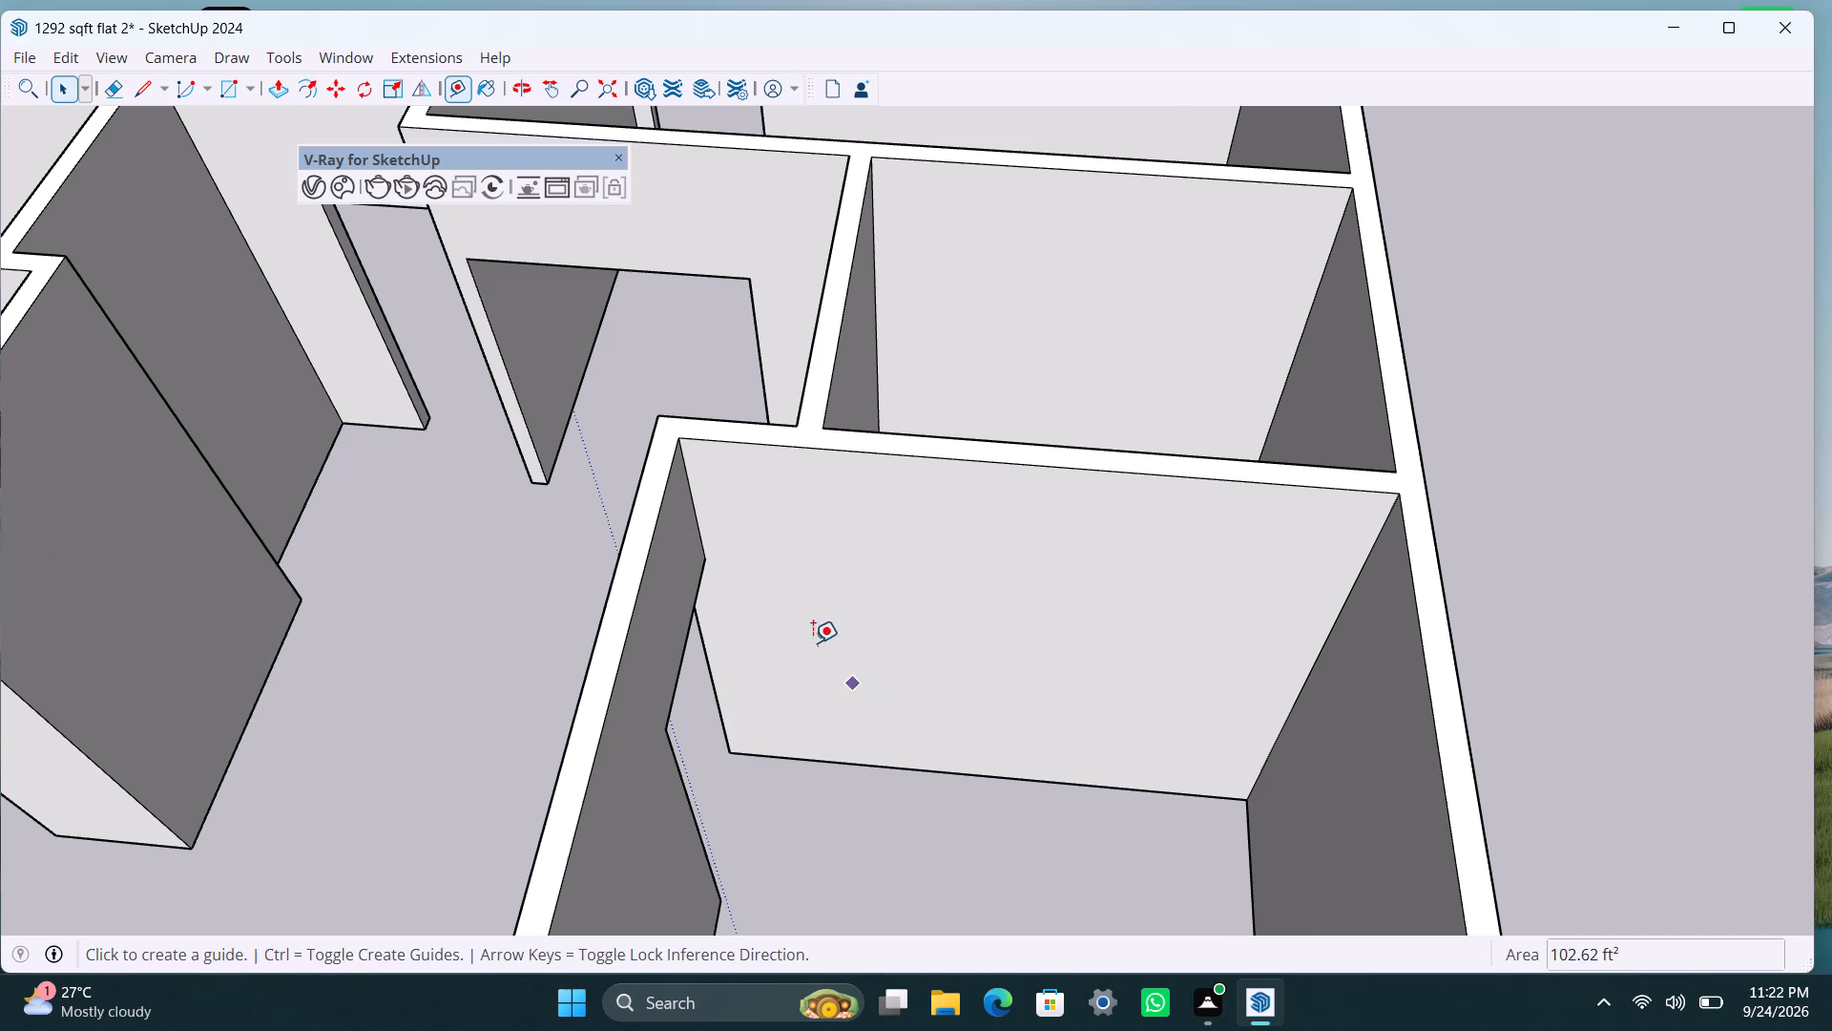
key(space)
double_click(826, 635)
key(t)
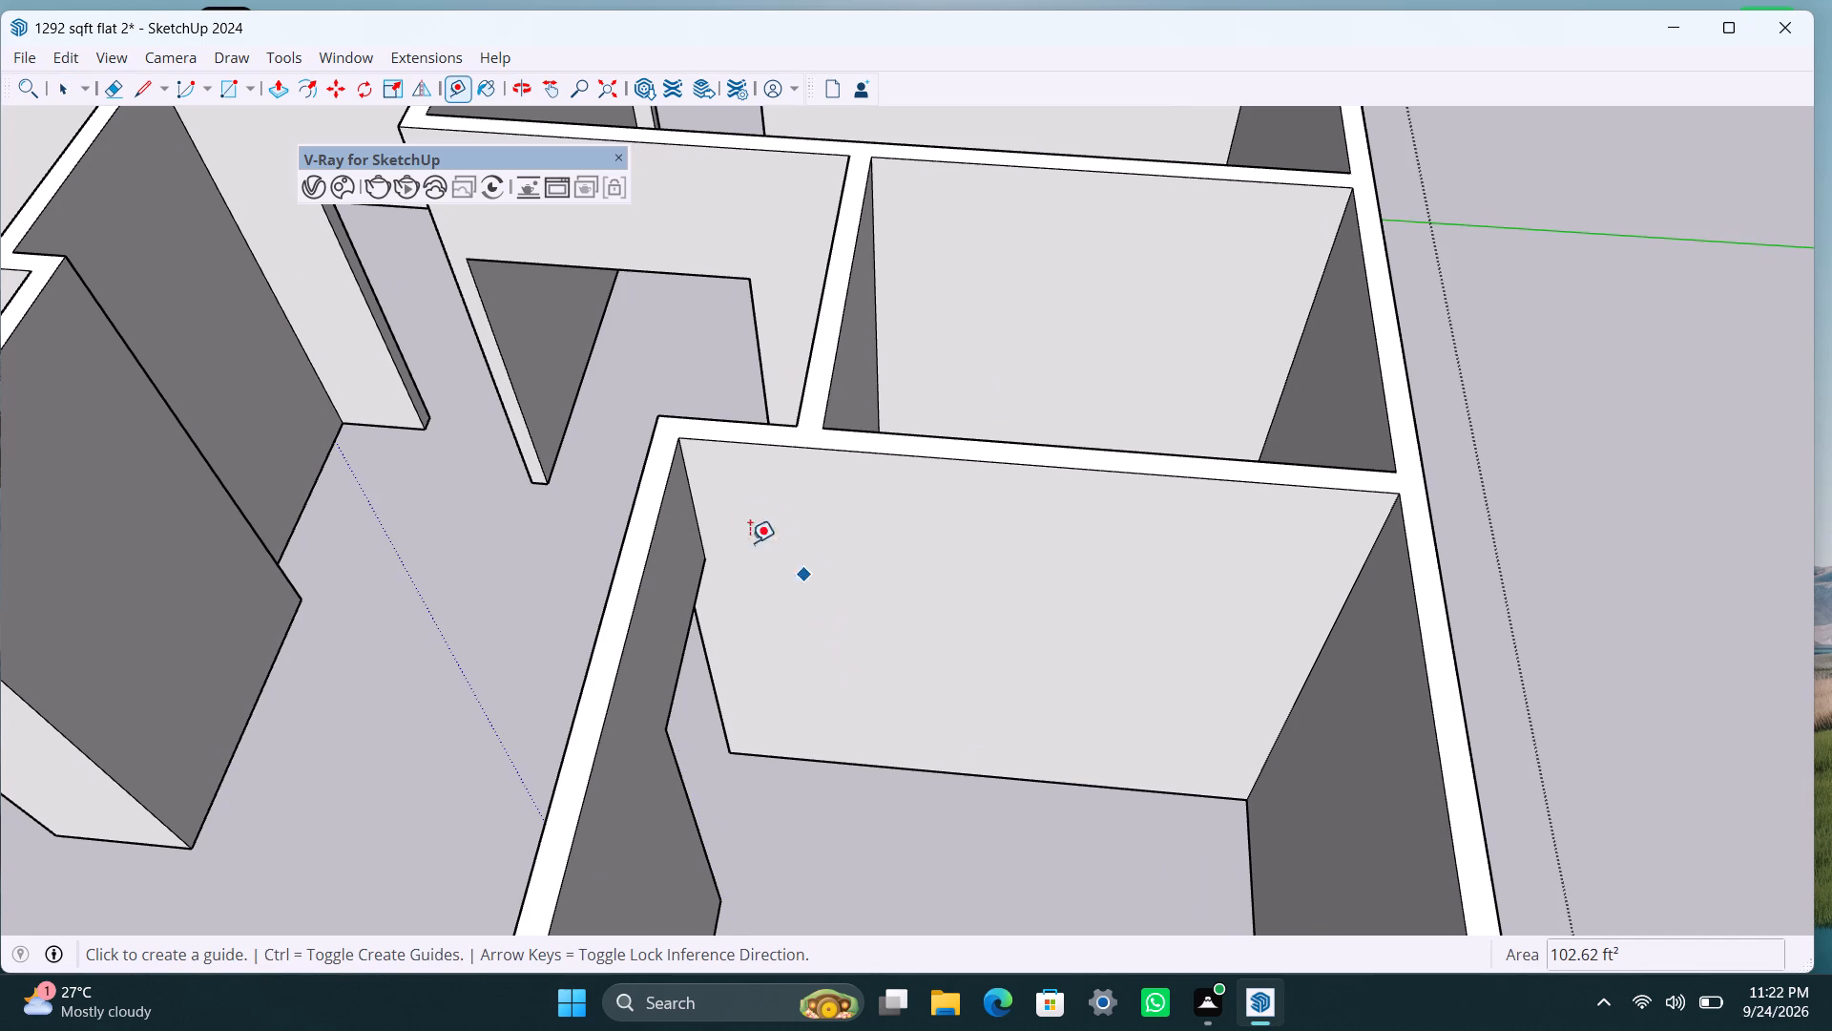
click(689, 489)
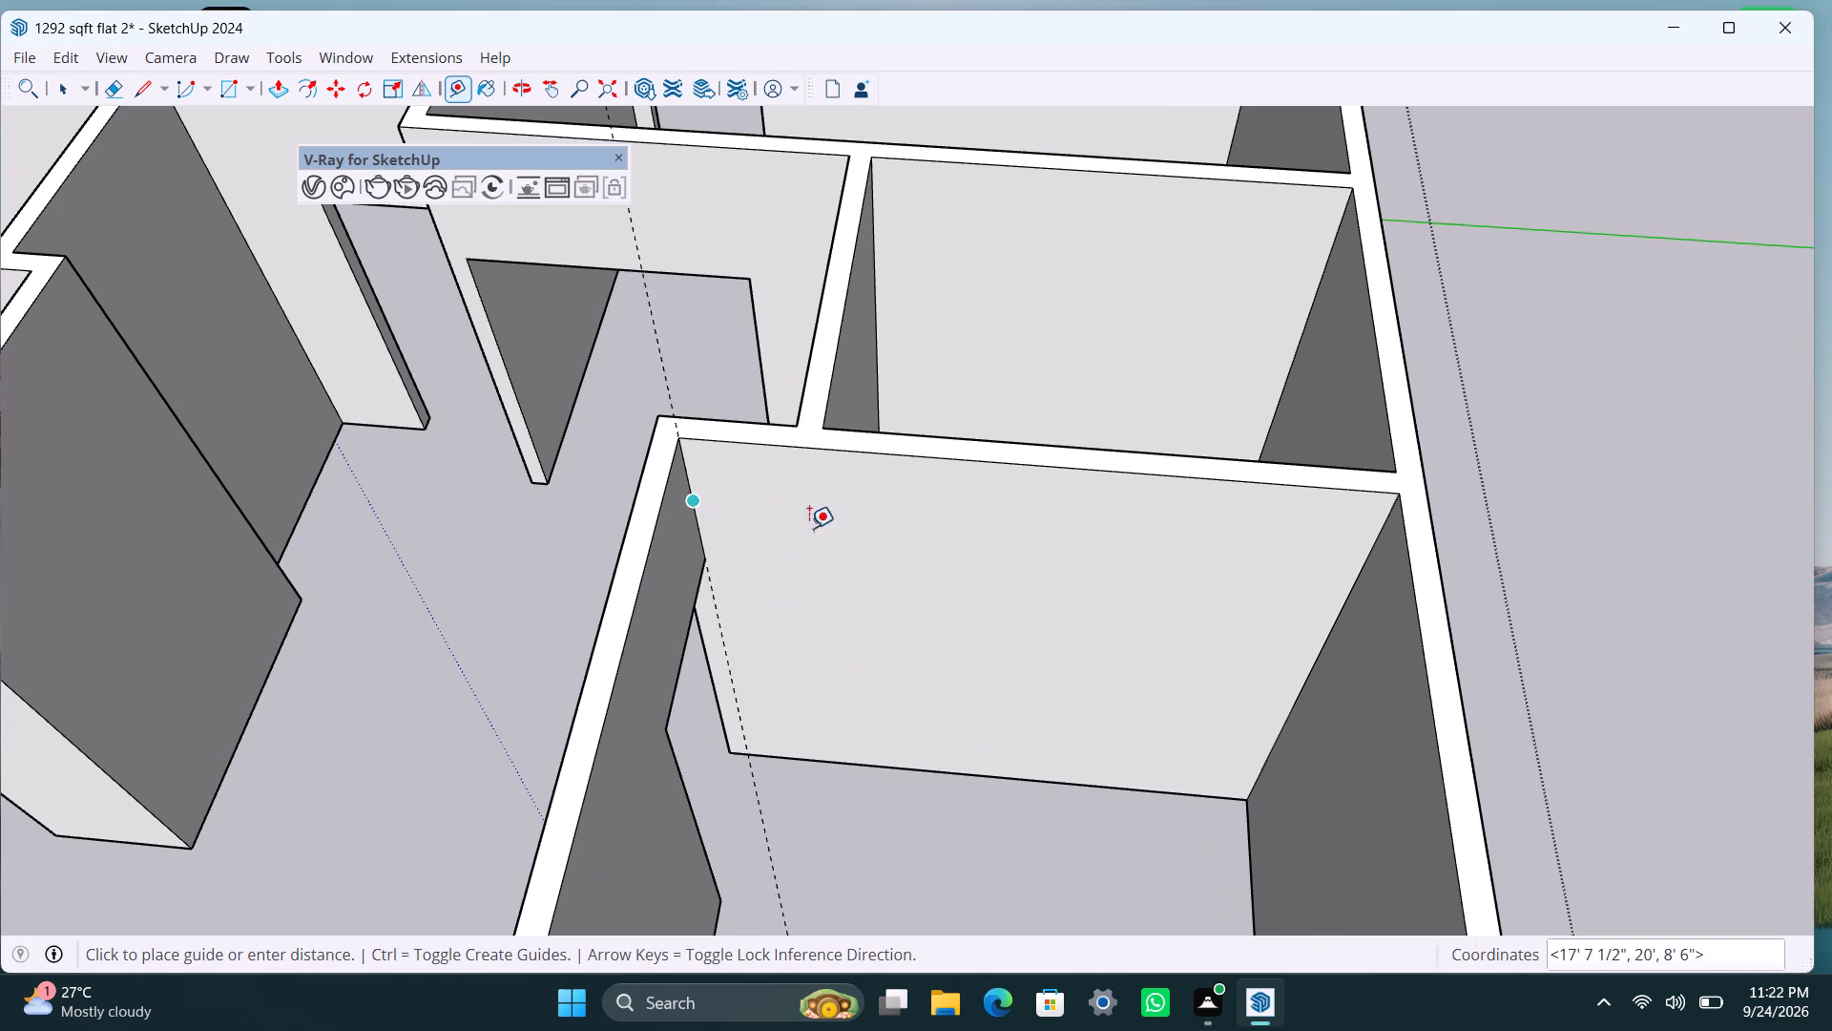
click(1005, 493)
click(1006, 494)
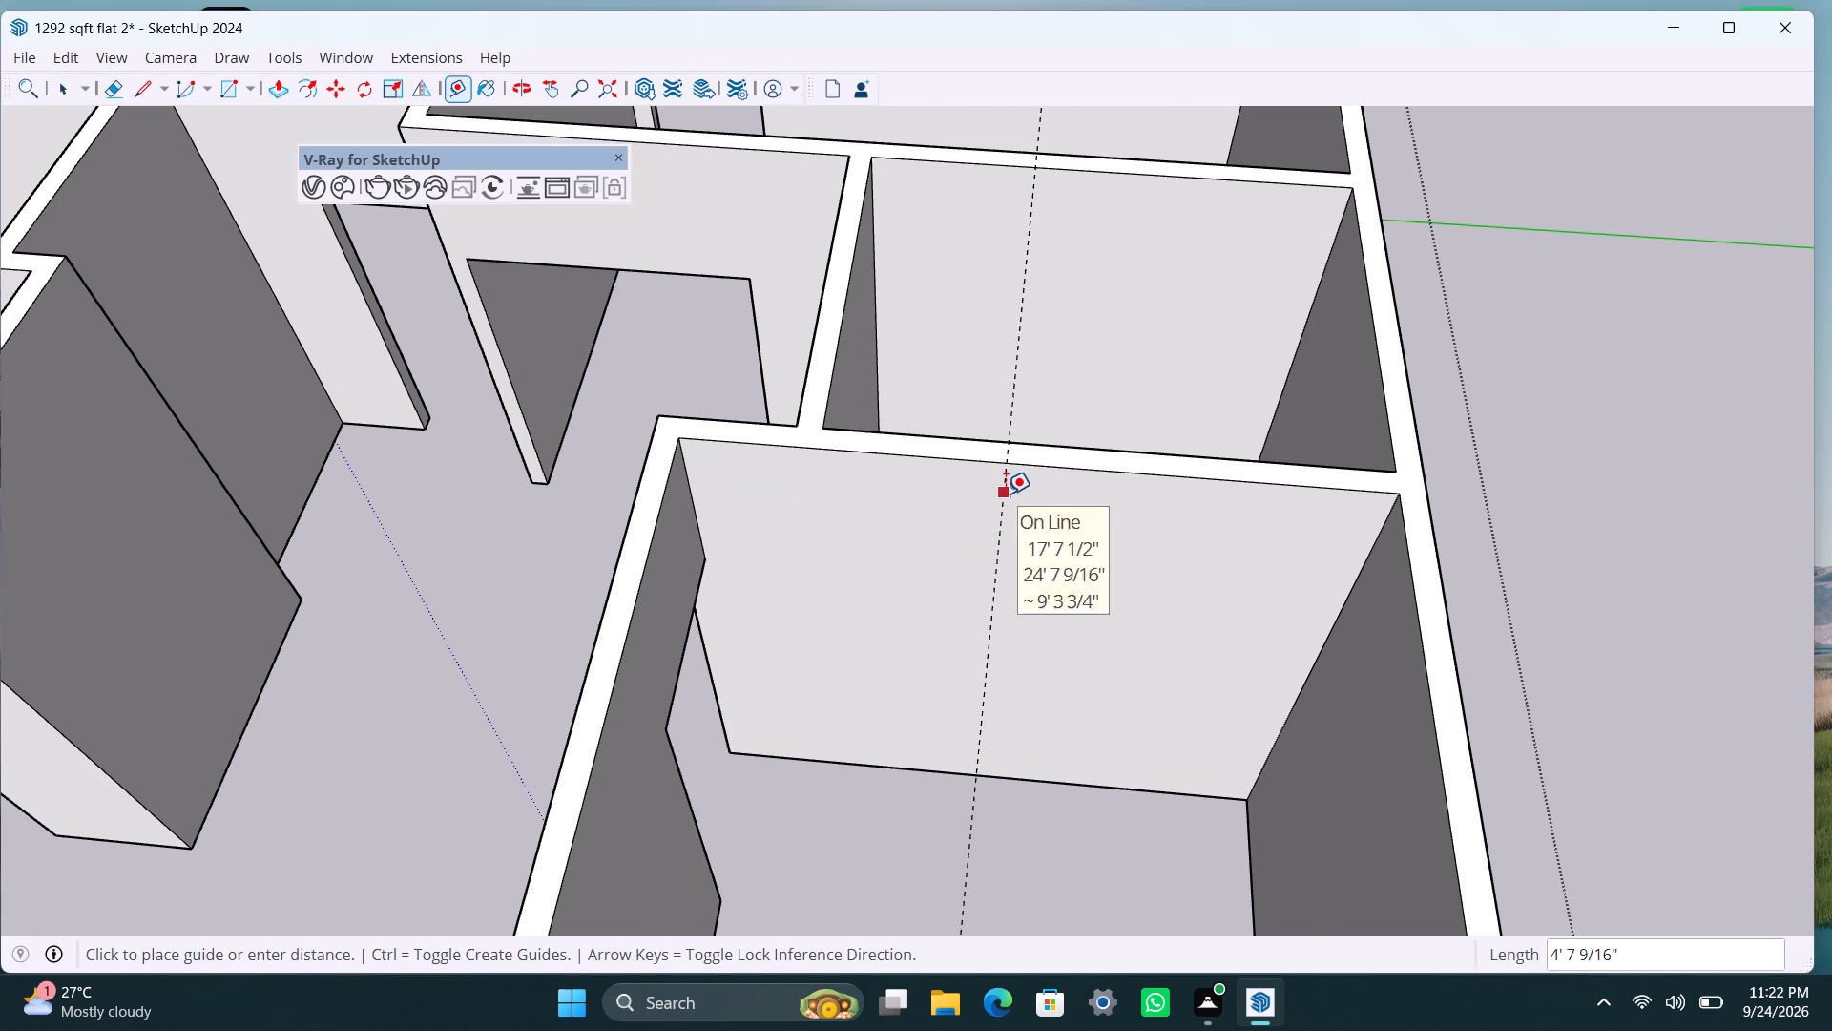
text(3')
key(Return)
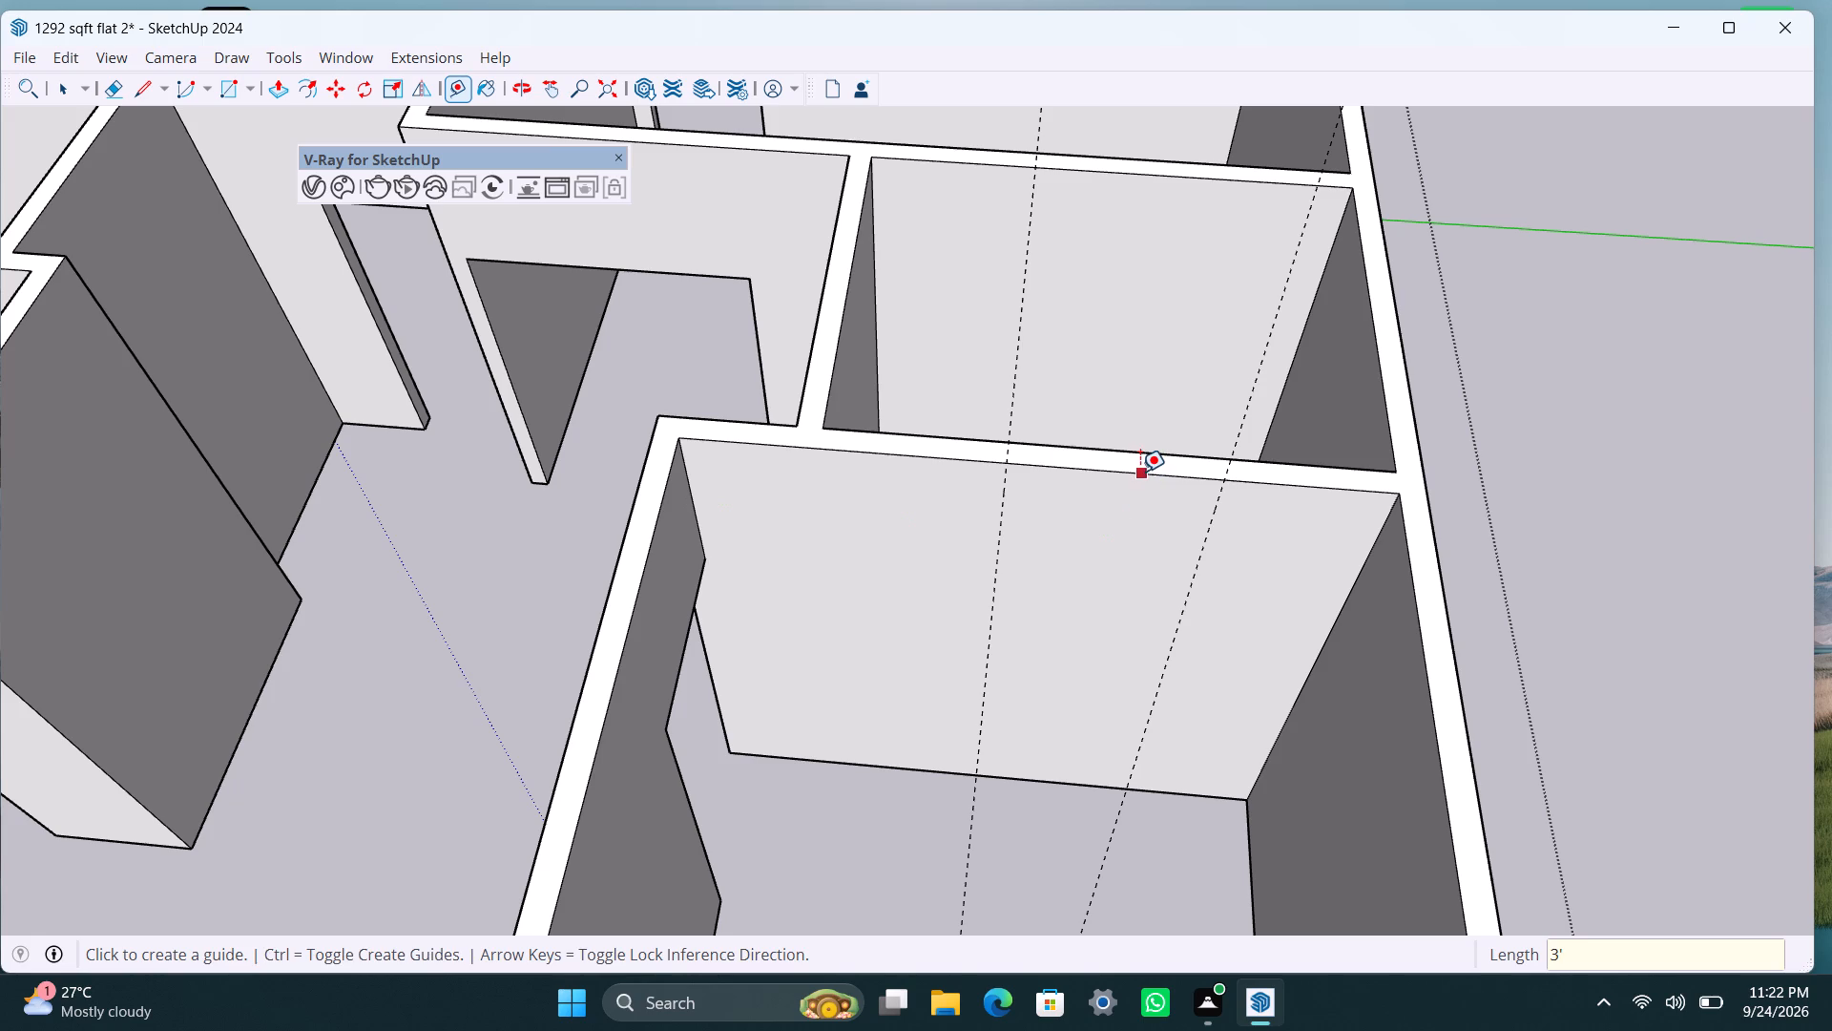
drag(1140, 472, 1138, 494)
text(3')
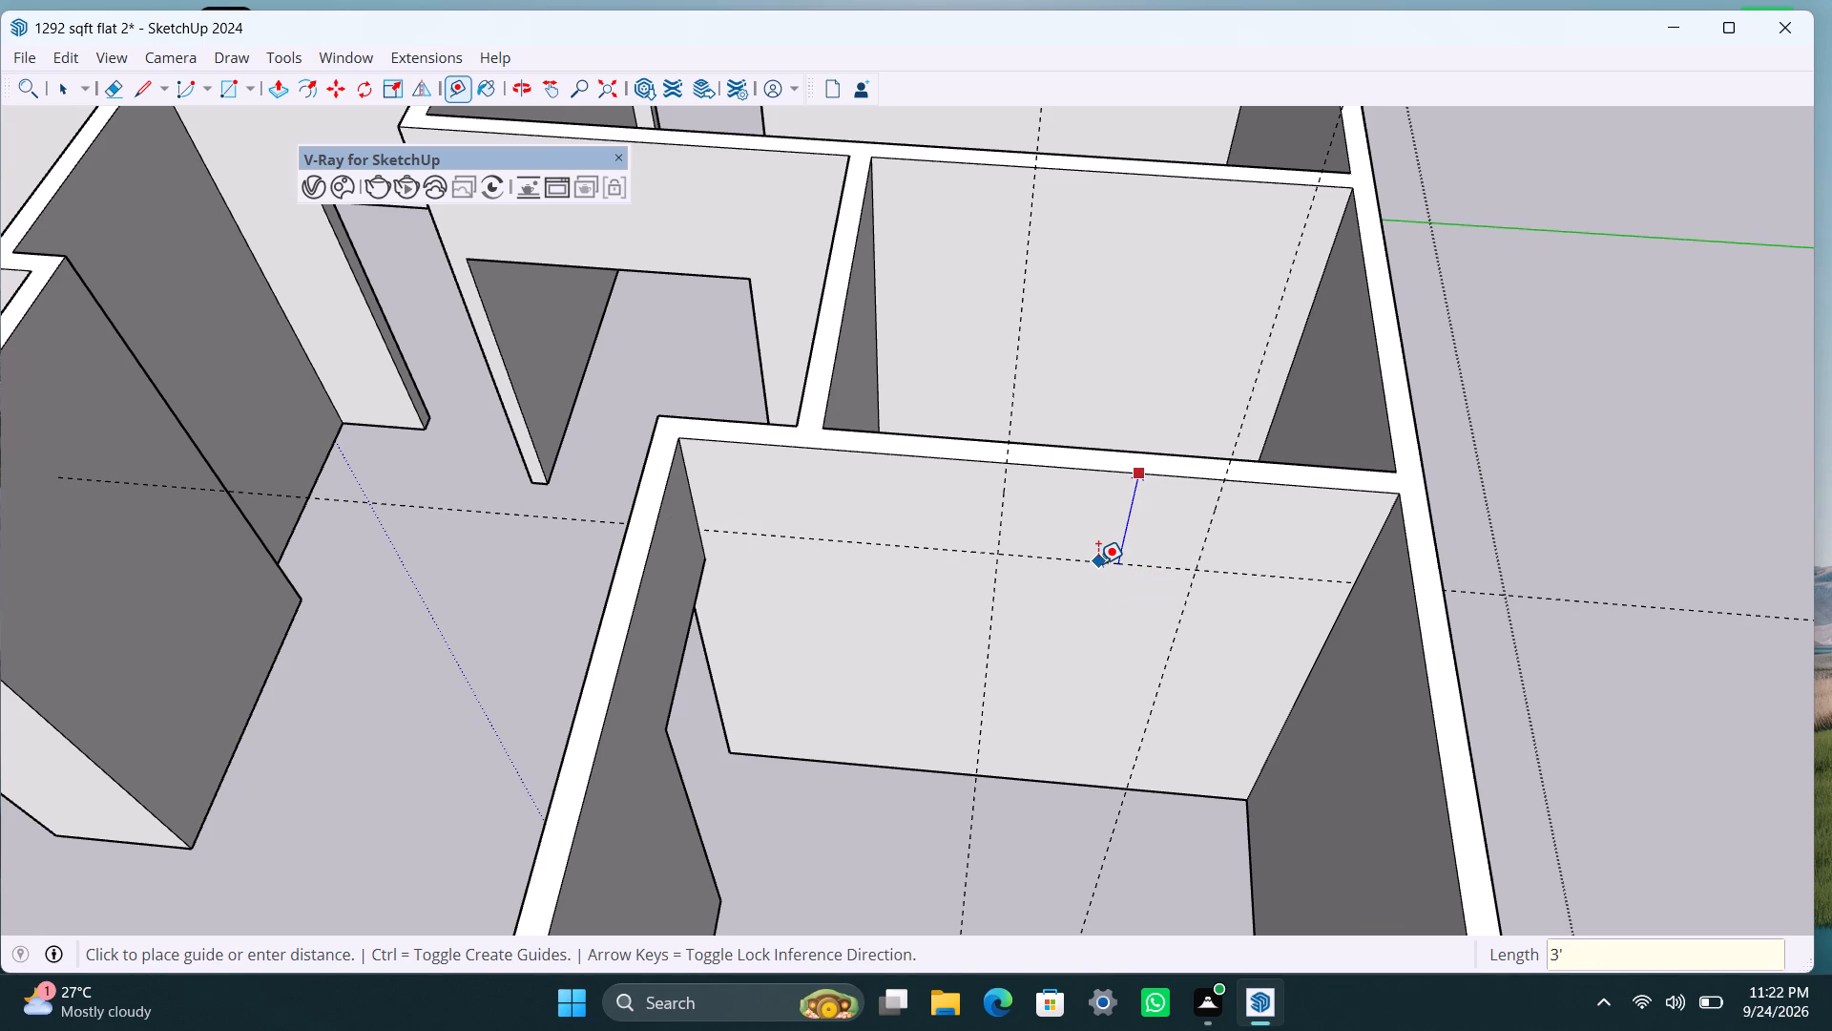
key(Return)
Draw a door rectangle 3' wide and 7' high at the guides and Push/Pull it 4 1/2" through the wall, closing the house group.
scroll(1062, 724, up, 3)
middle_drag(1019, 704, 986, 632)
key(space)
key(r)
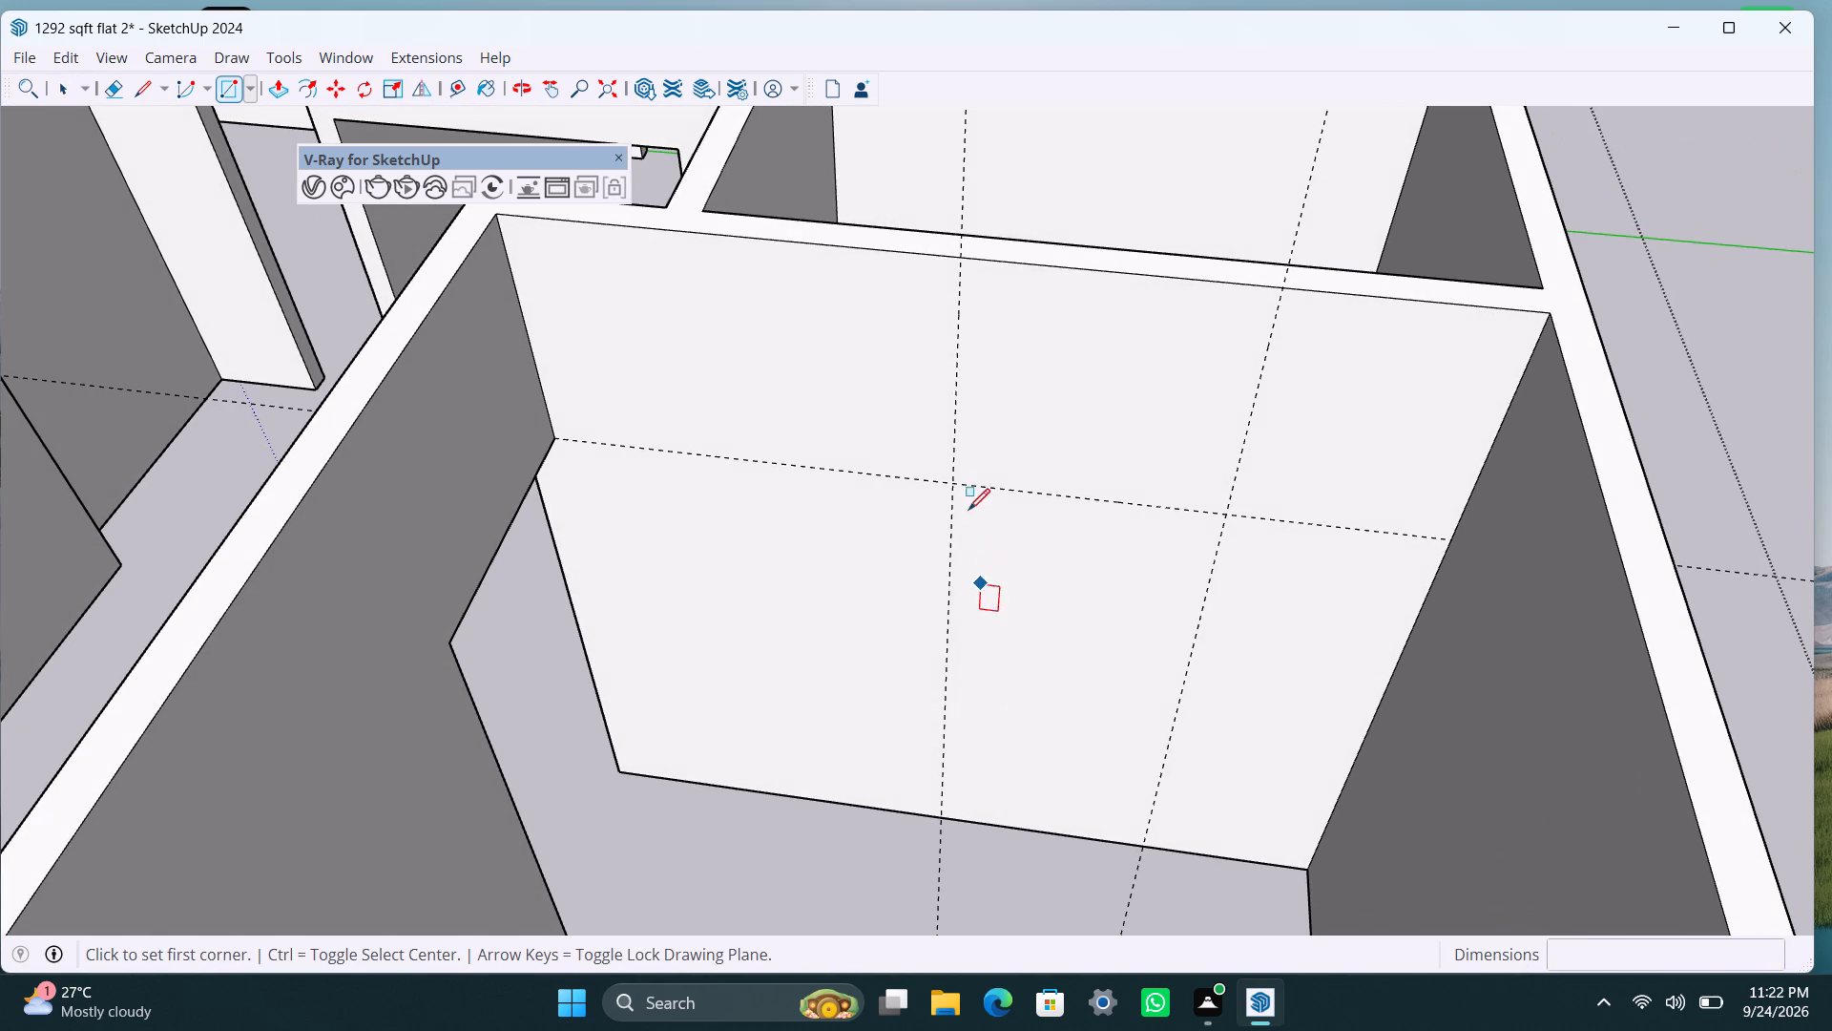
drag(953, 479, 952, 497)
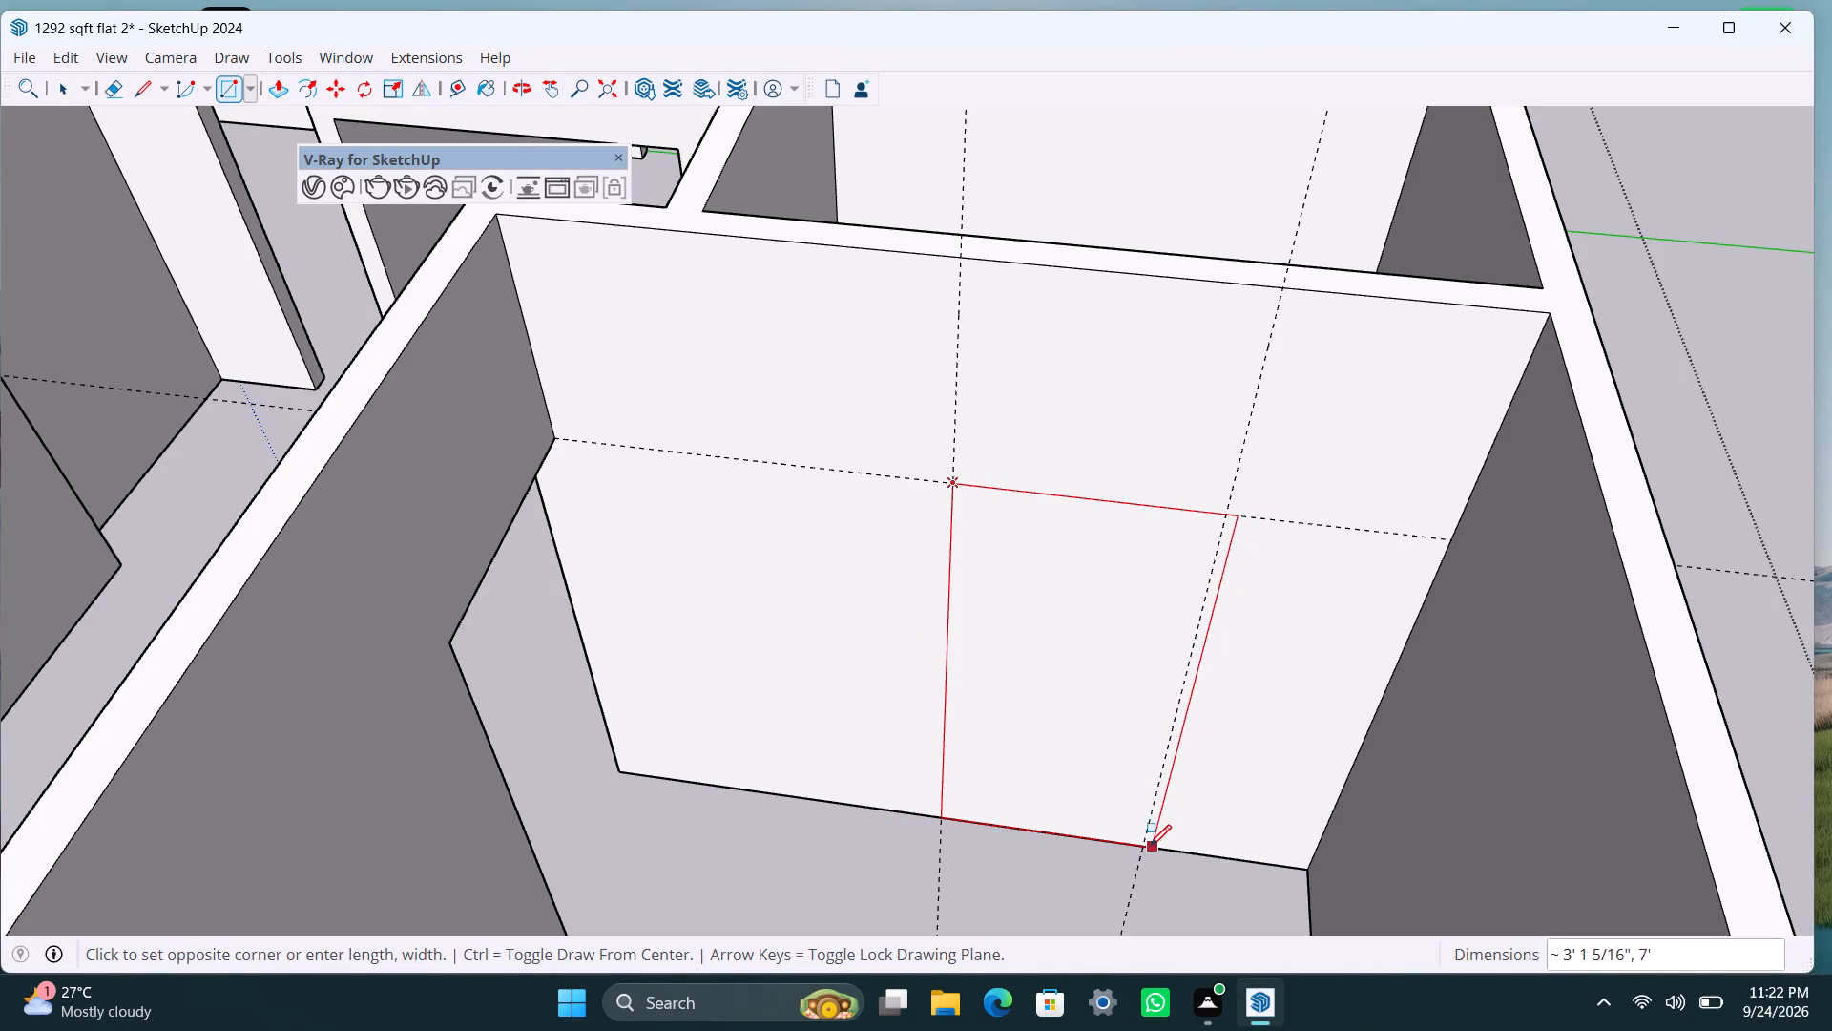
click(1150, 844)
key(space)
click(1095, 801)
key(p)
drag(1095, 799, 1103, 757)
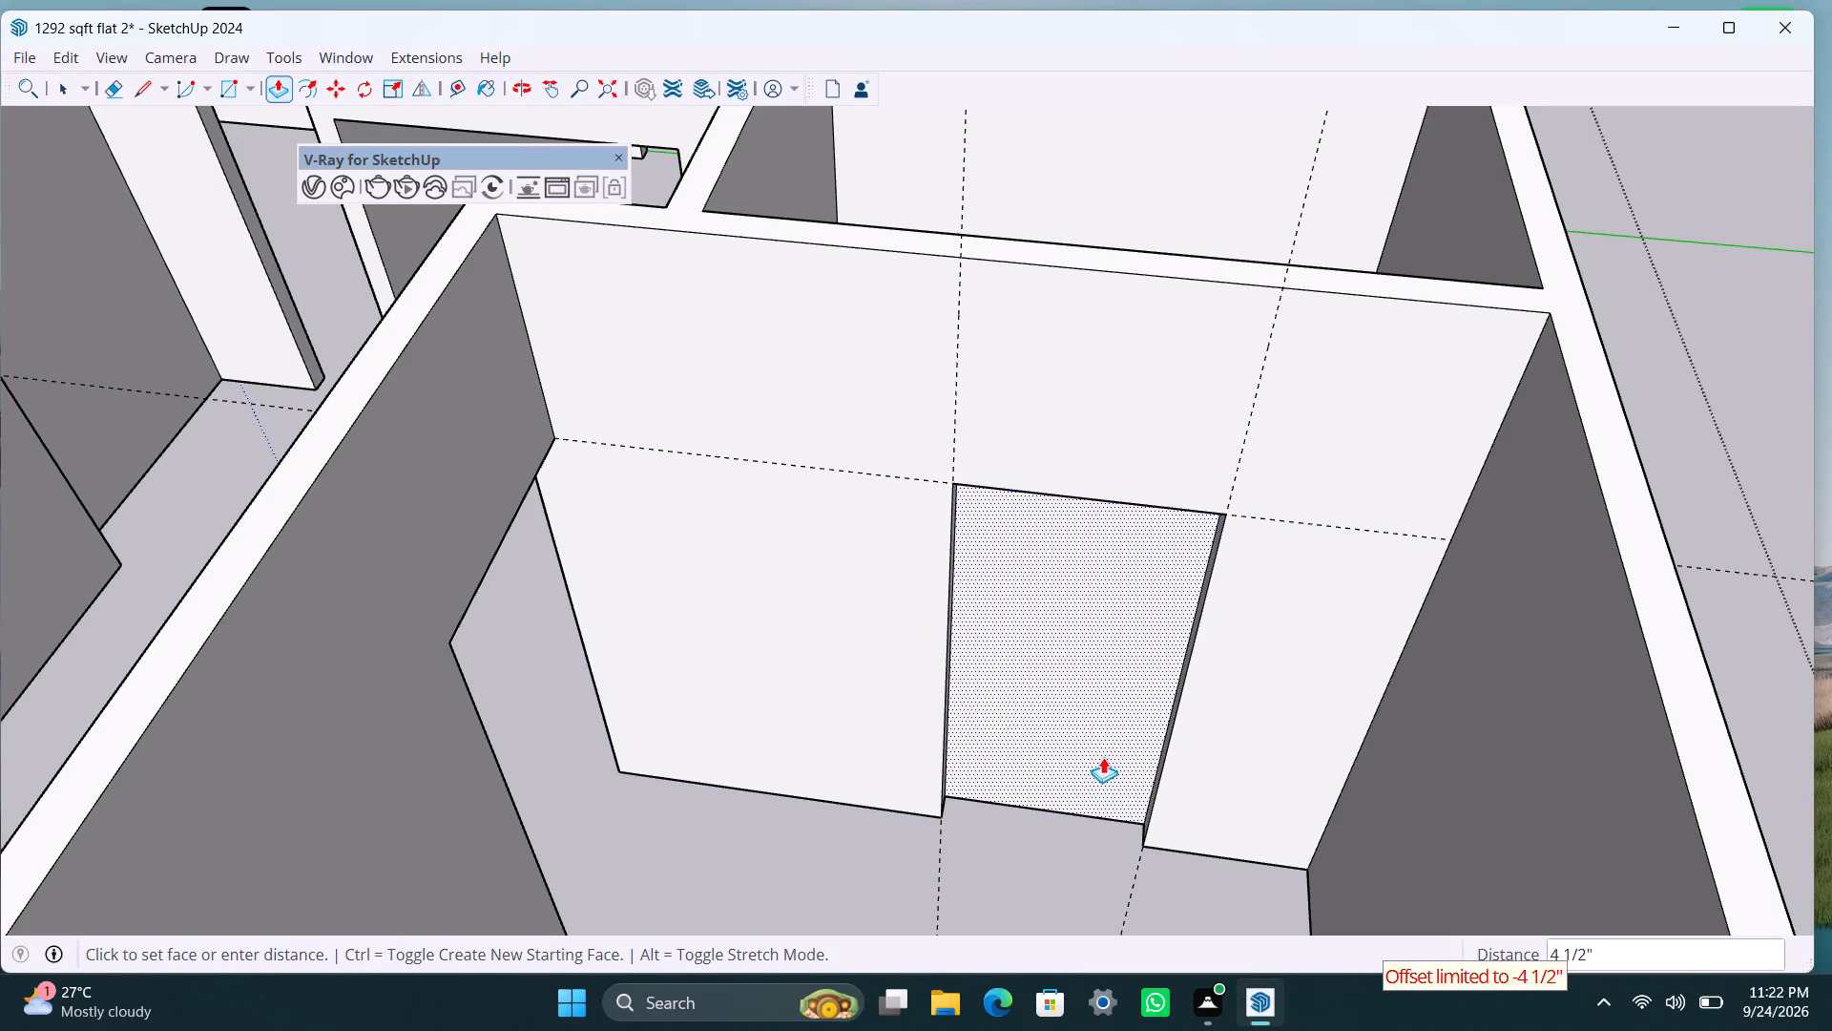
drag(1103, 757, 1108, 740)
key(space)
scroll(1027, 719, down, 8)
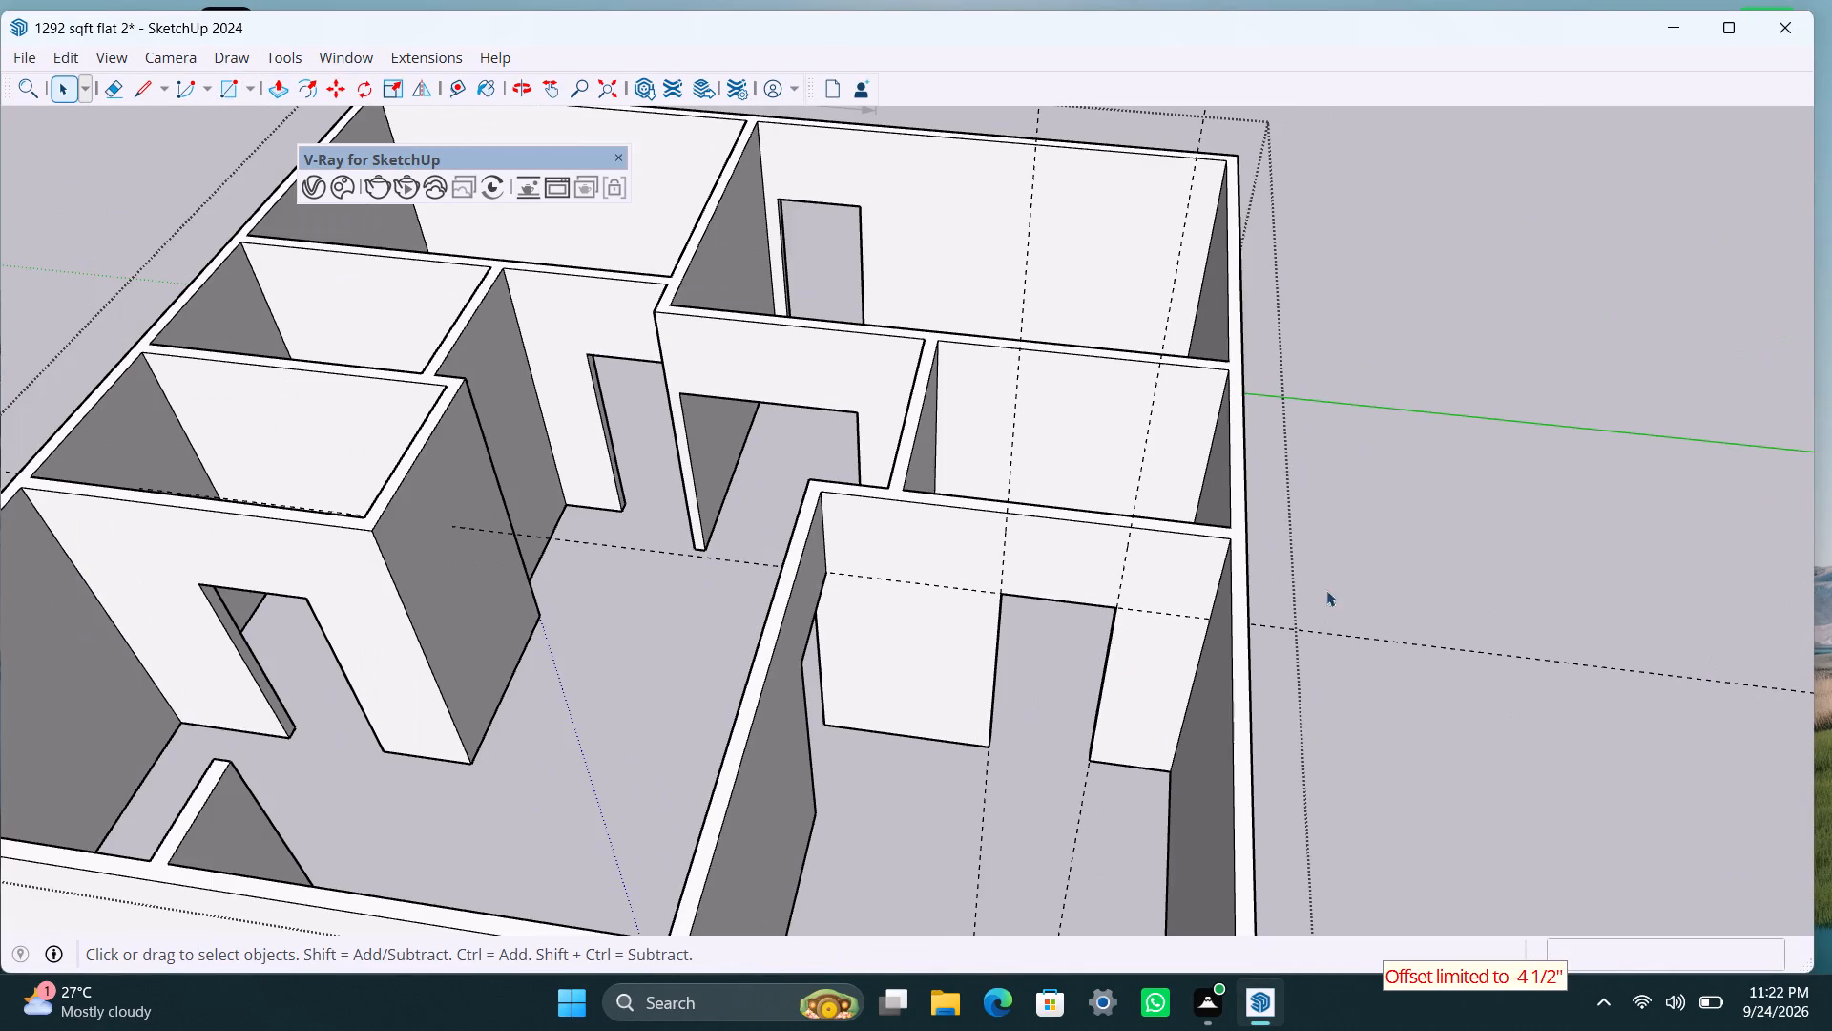
click(1342, 590)
Place door guides on the opposite corner room's wall: 4' 7" from the existing doorway's edge, 3' further, and 3' below the wall top.
scroll(994, 638, down, 3)
scroll(910, 684, down, 3)
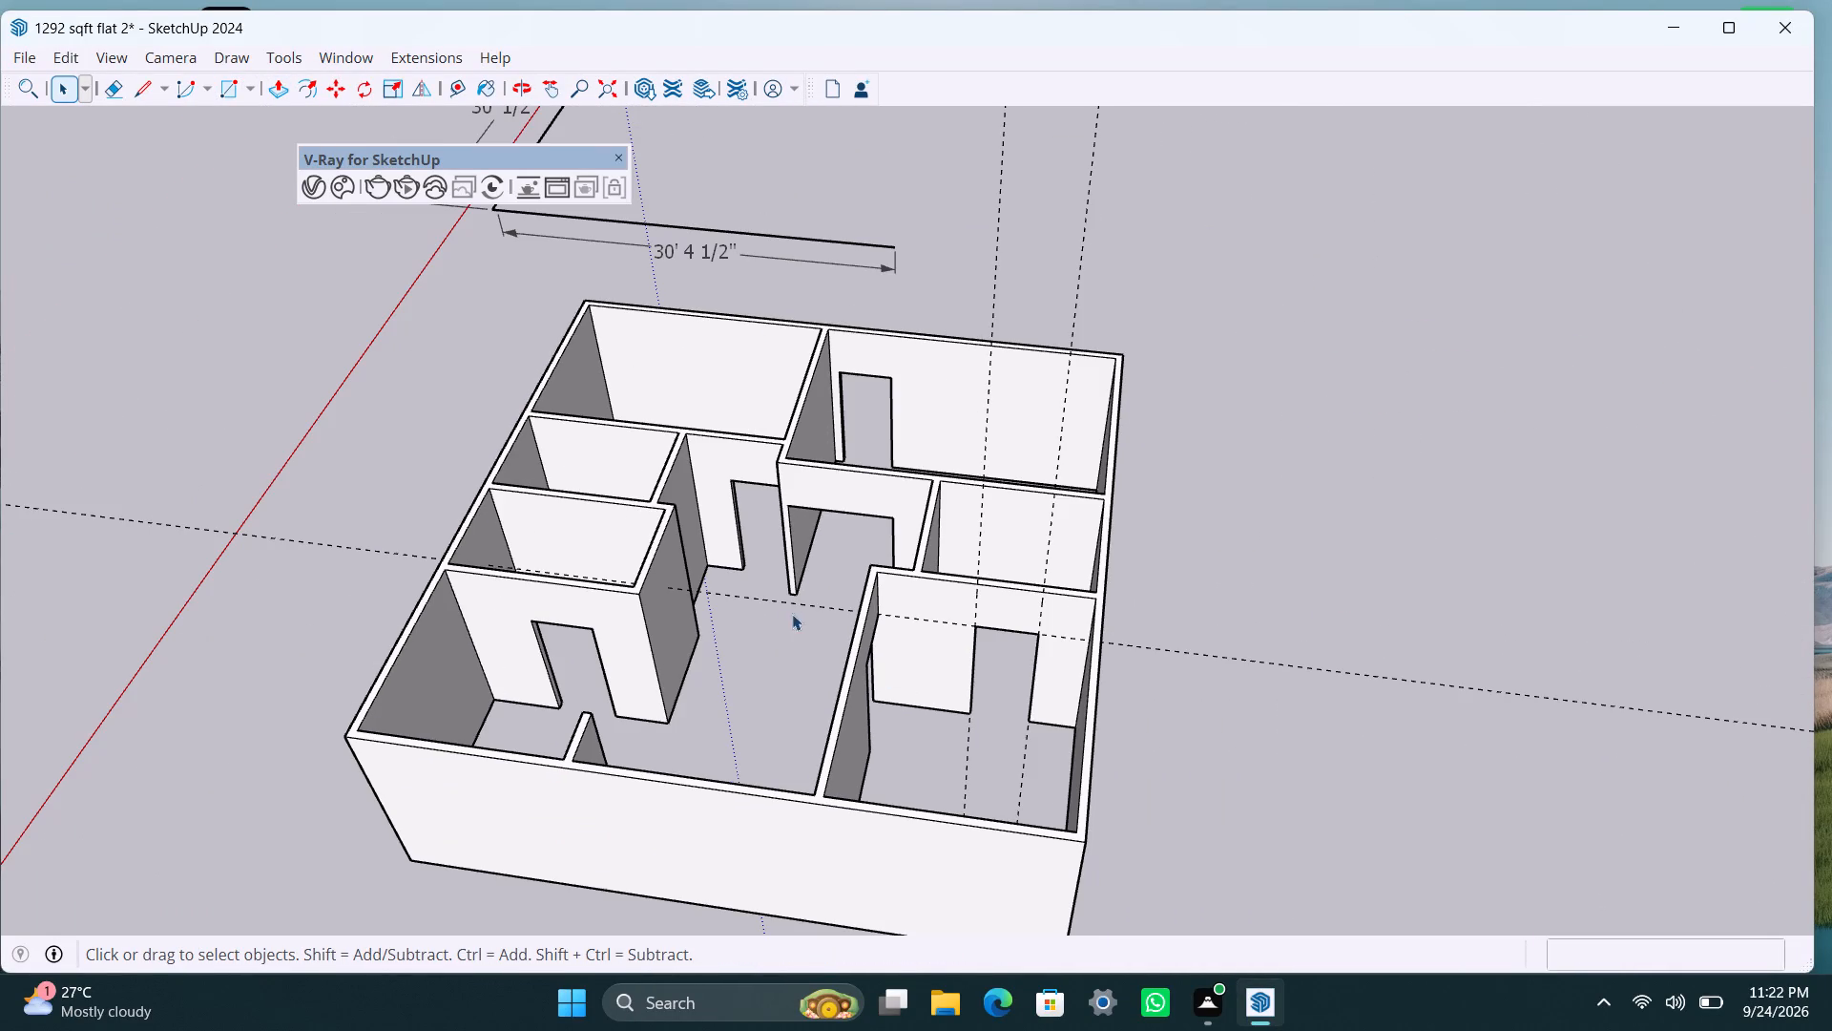
middle_drag(1441, 636, 728, 764)
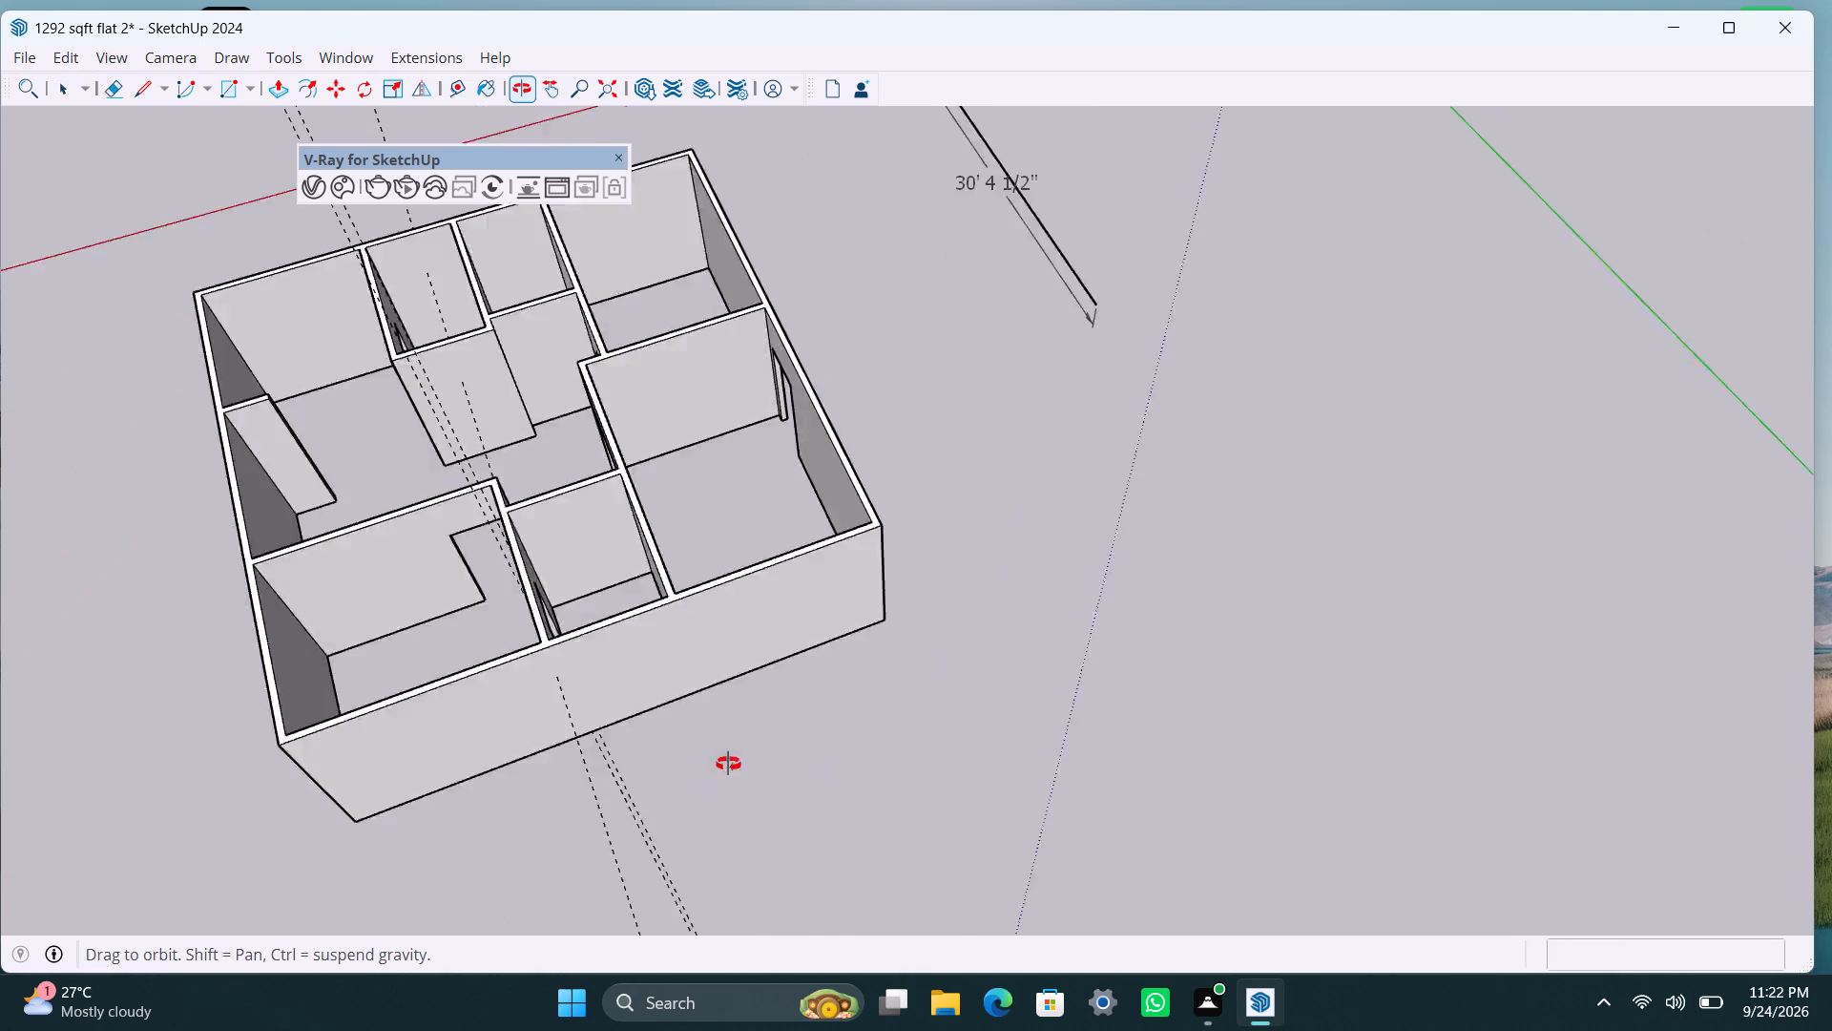
middle_drag(728, 764, 238, 810)
scroll(682, 539, down, 4)
middle_drag(825, 483, 376, 448)
scroll(995, 453, down, 2)
shift+middle_drag(990, 463, 682, 843)
scroll(716, 767, up, 8)
shift+middle_drag(699, 670, 834, 740)
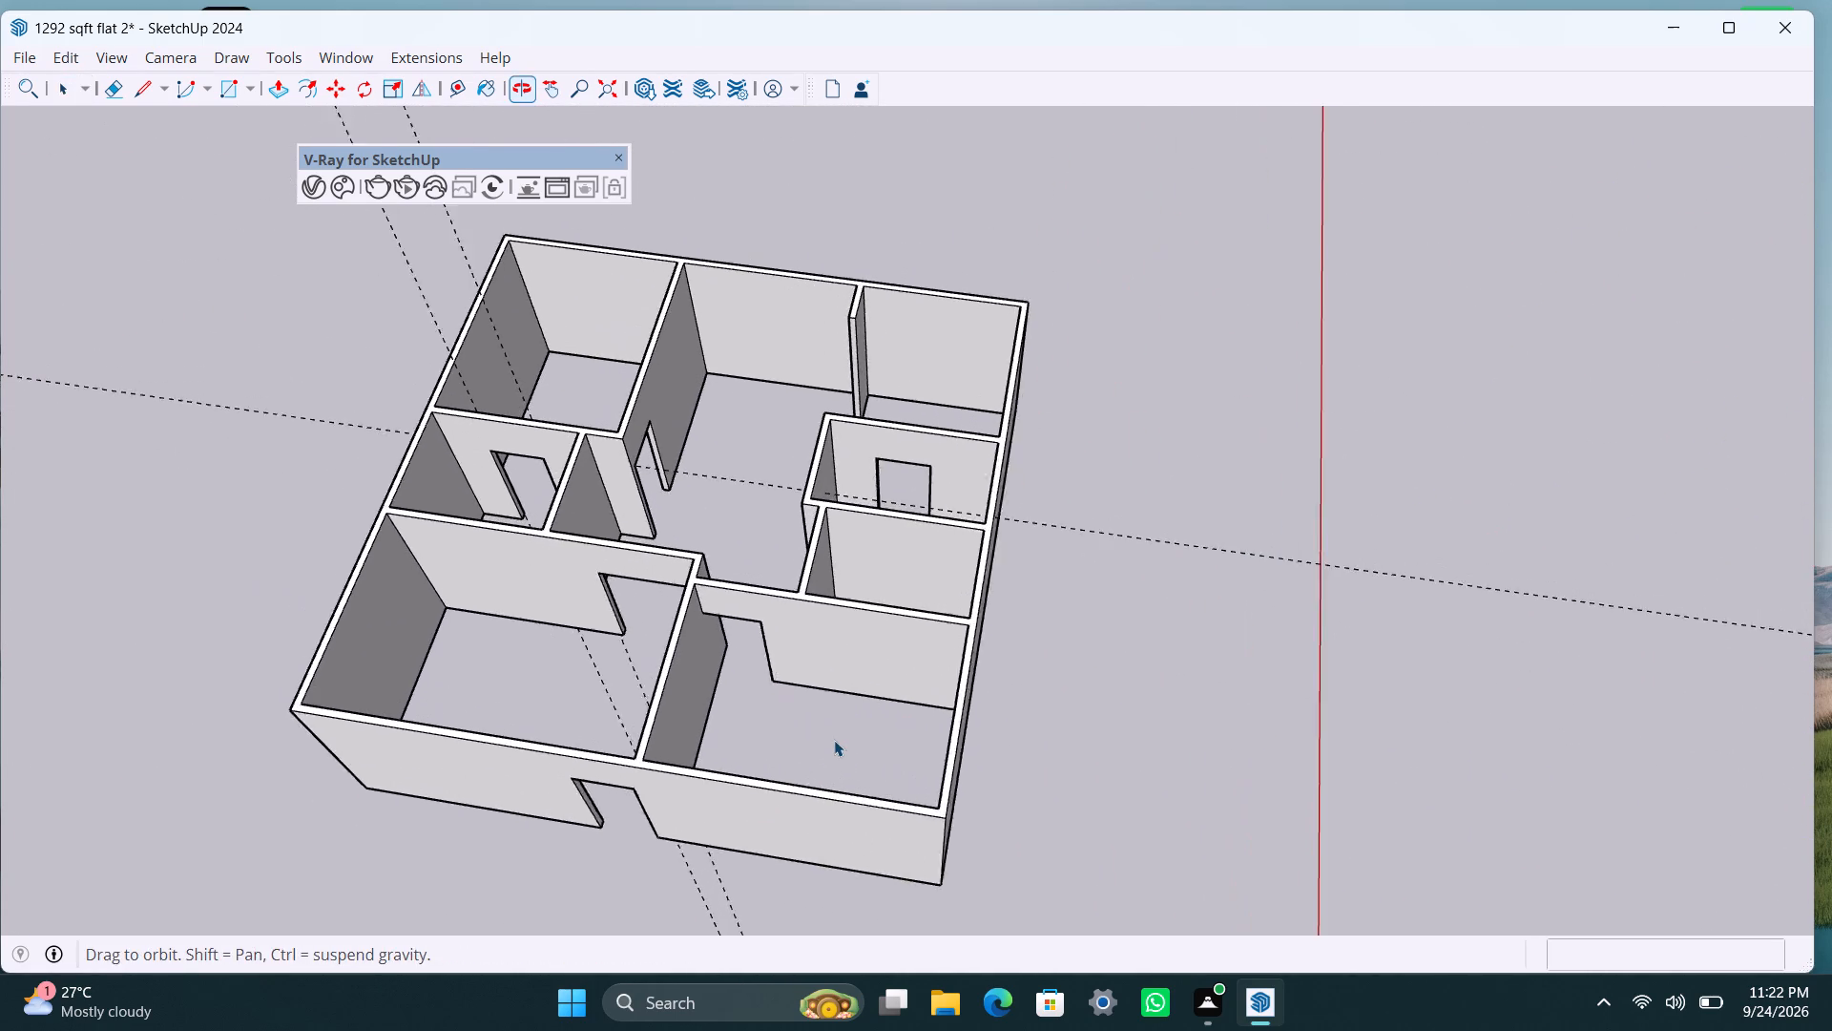
shift+middle_drag(834, 740, 834, 736)
scroll(834, 740, up, 3)
middle_drag(834, 741, 957, 670)
scroll(923, 692, up, 2)
middle_drag(905, 720, 821, 792)
scroll(768, 796, up, 2)
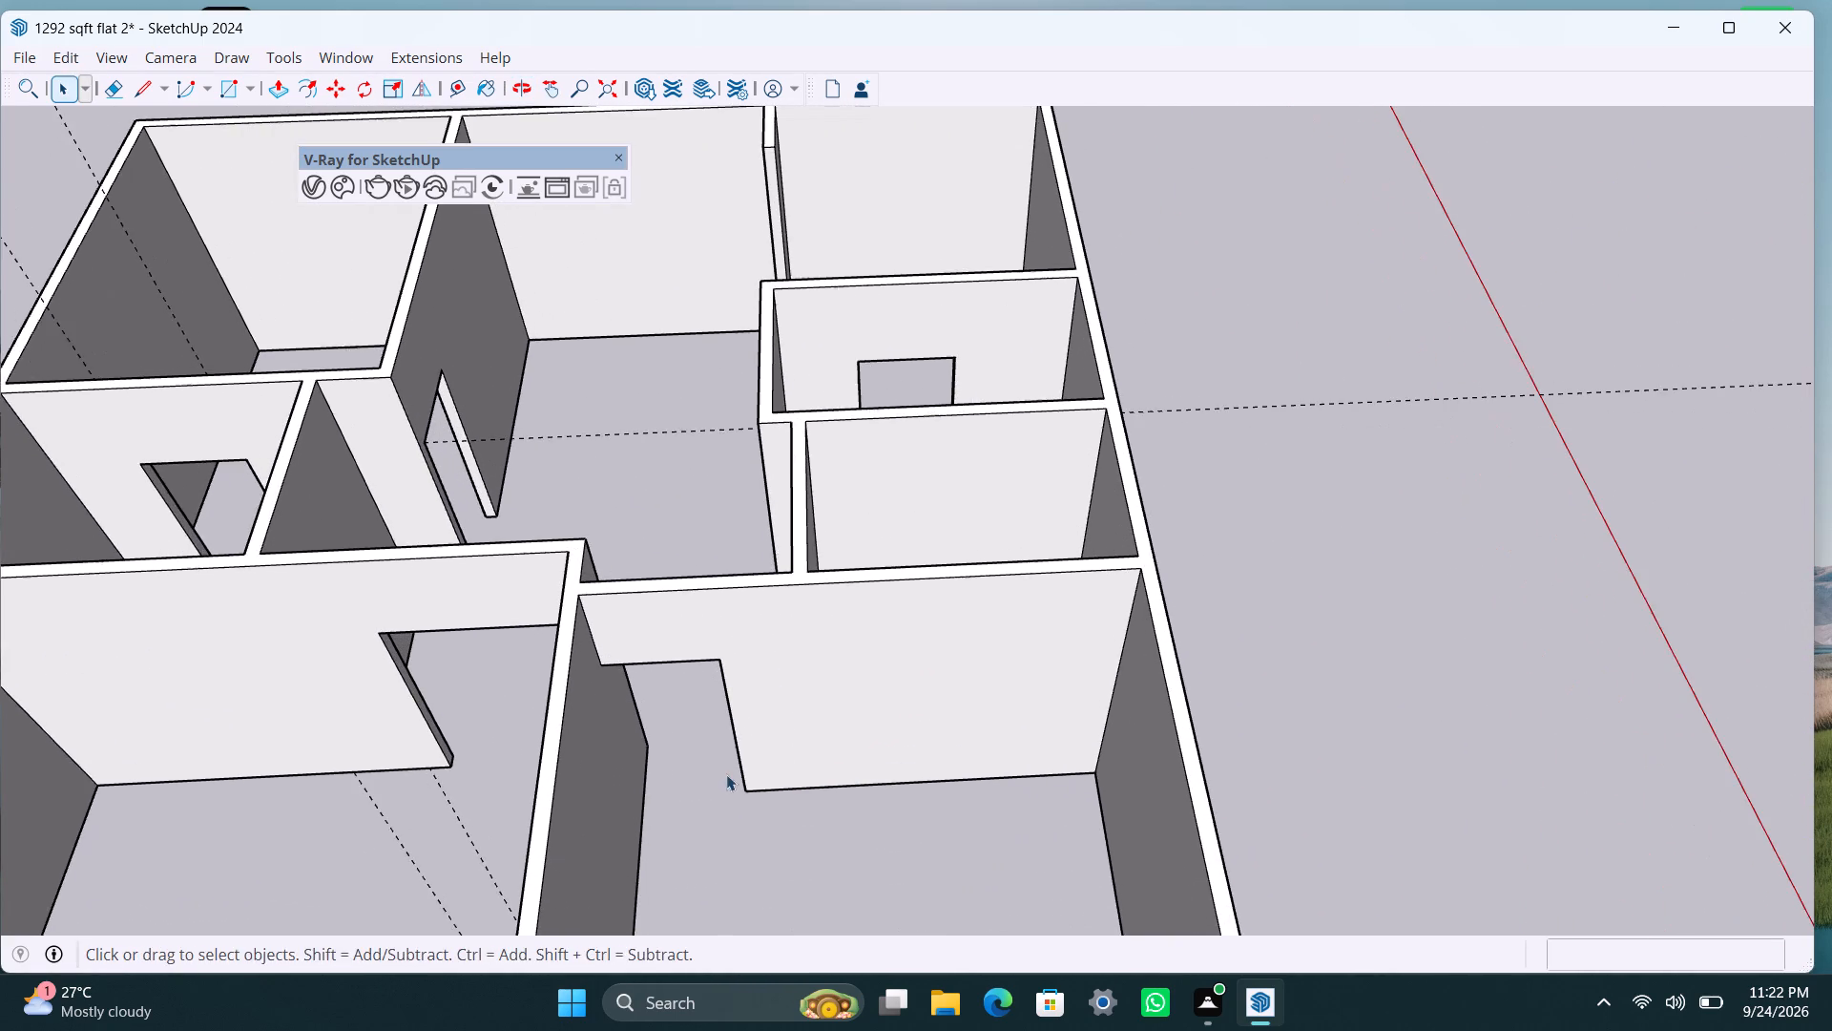
middle_drag(725, 772, 710, 744)
key(t)
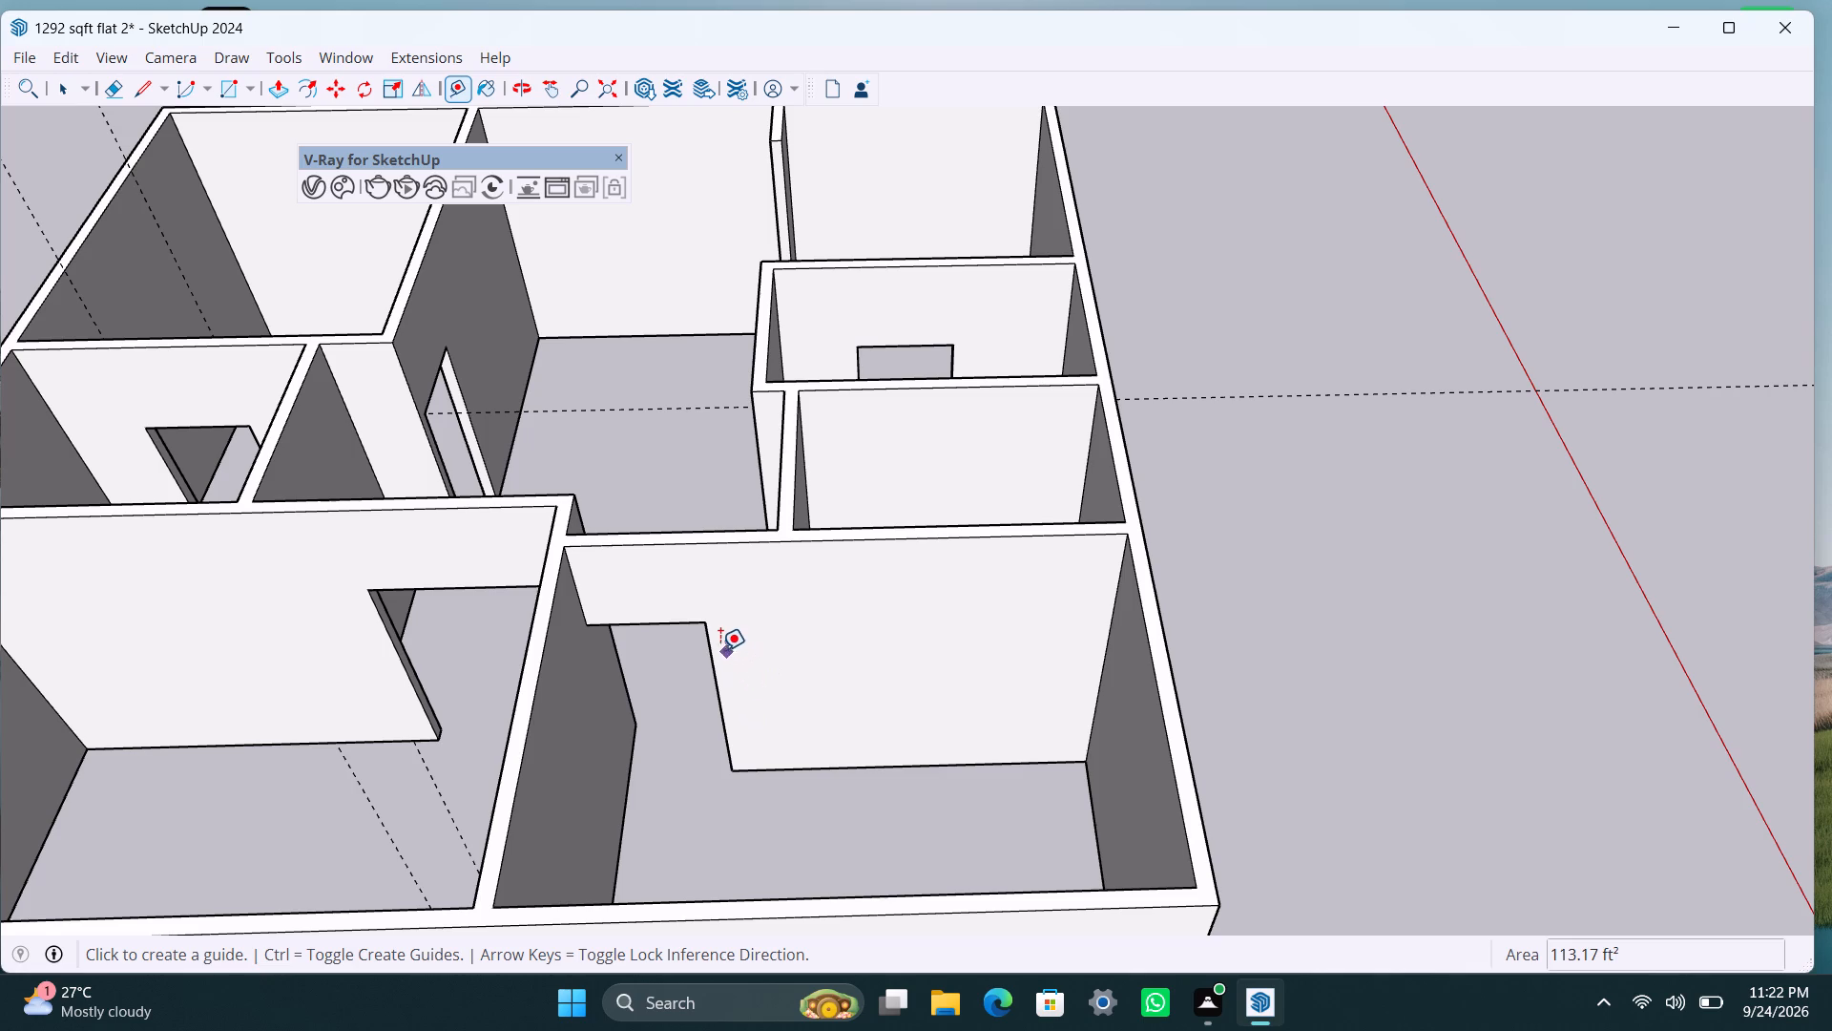
click(712, 642)
click(886, 624)
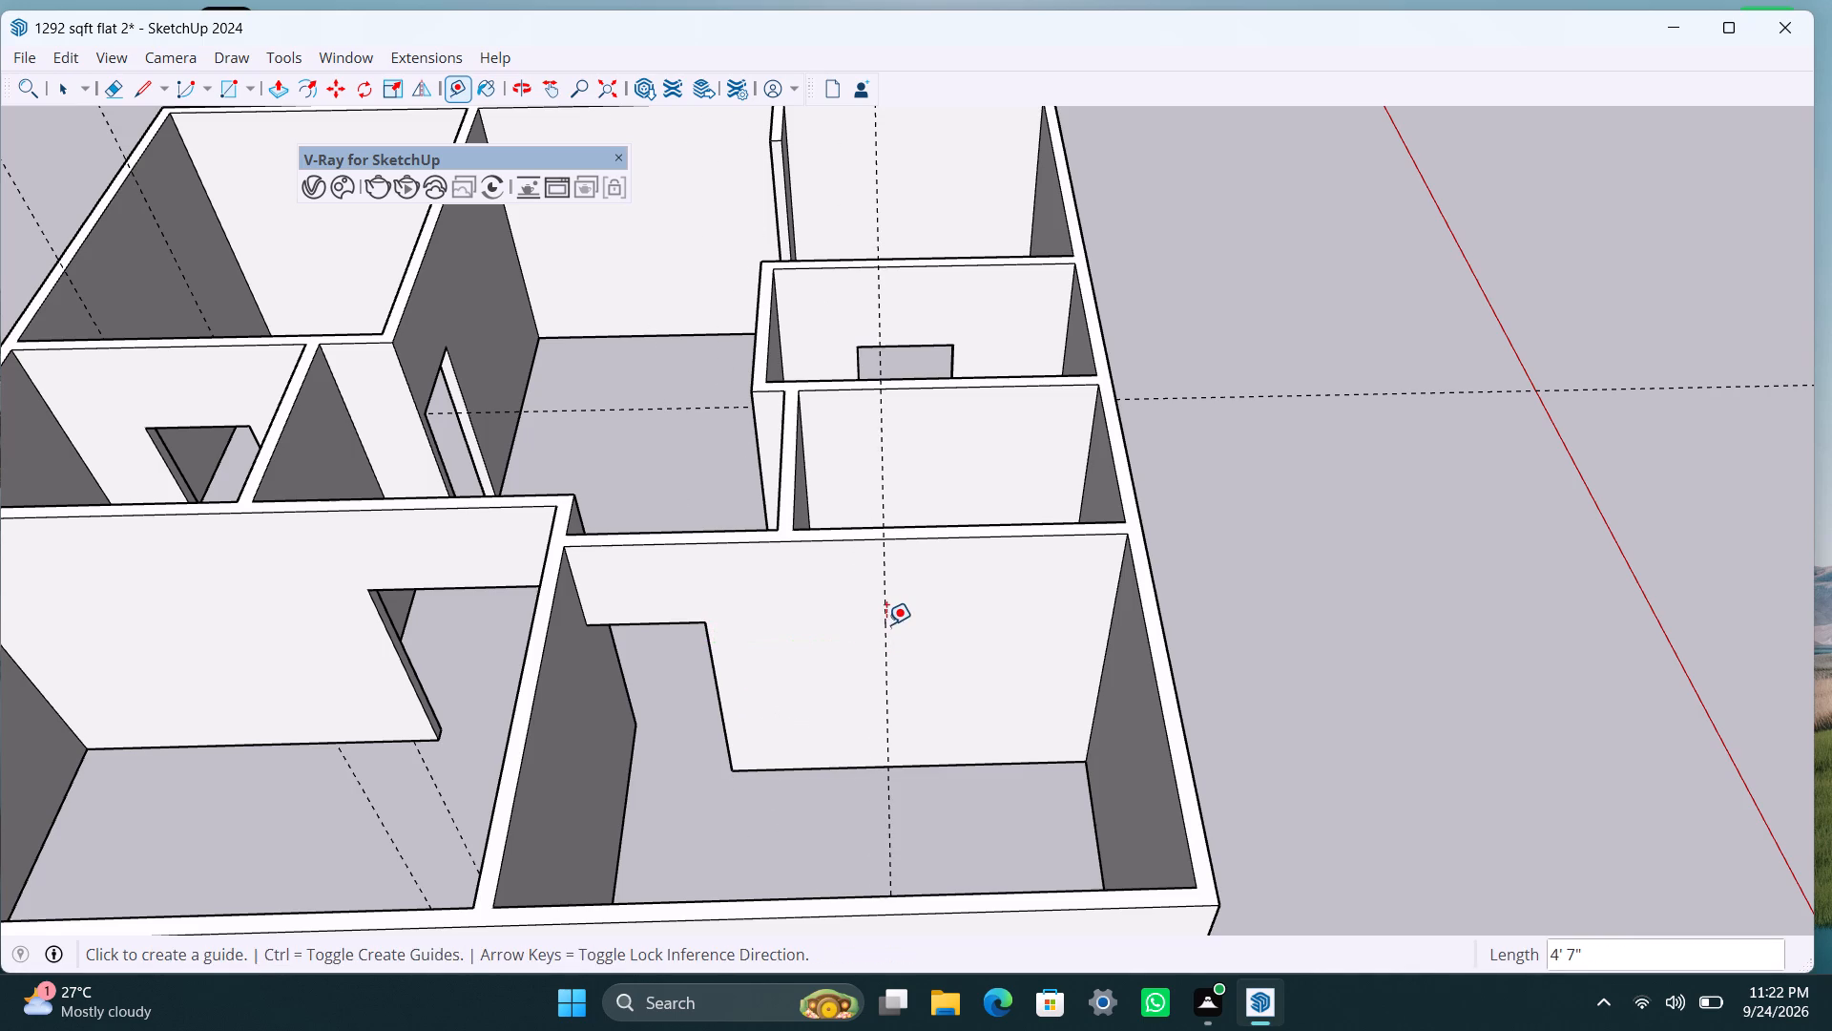
click(886, 620)
text(3')
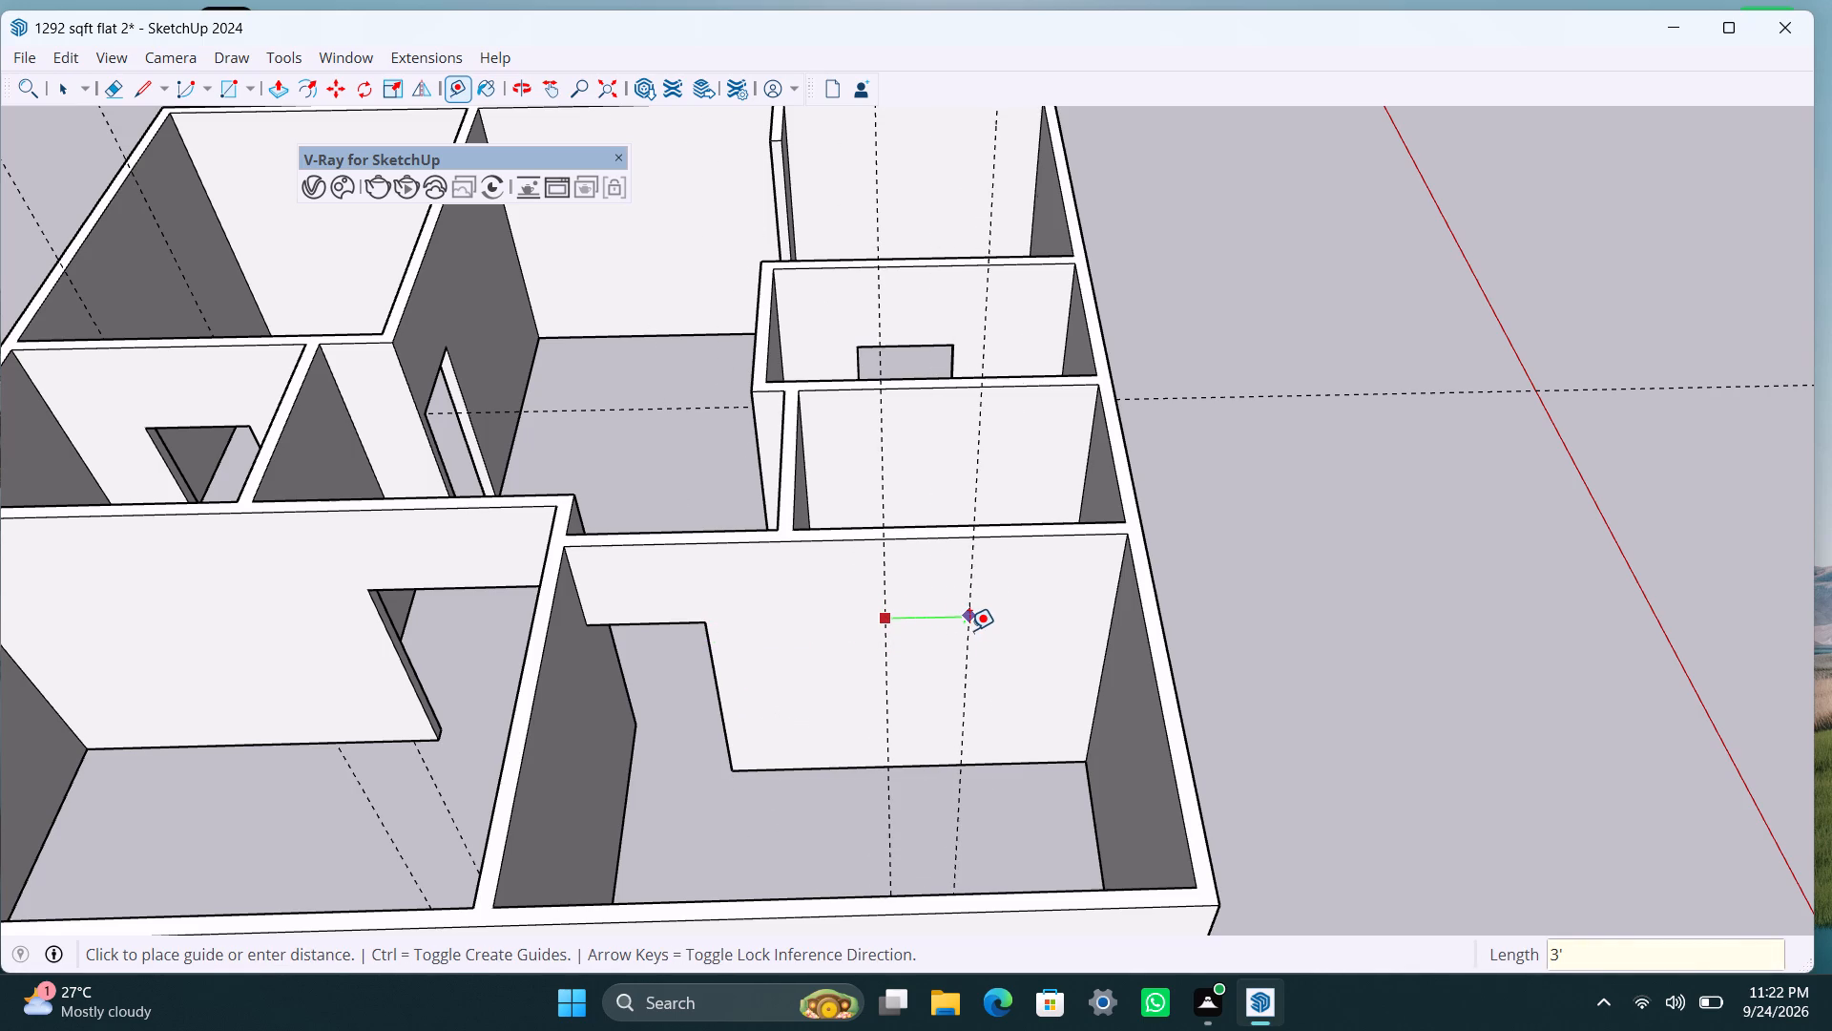
key(Return)
drag(967, 540, 965, 550)
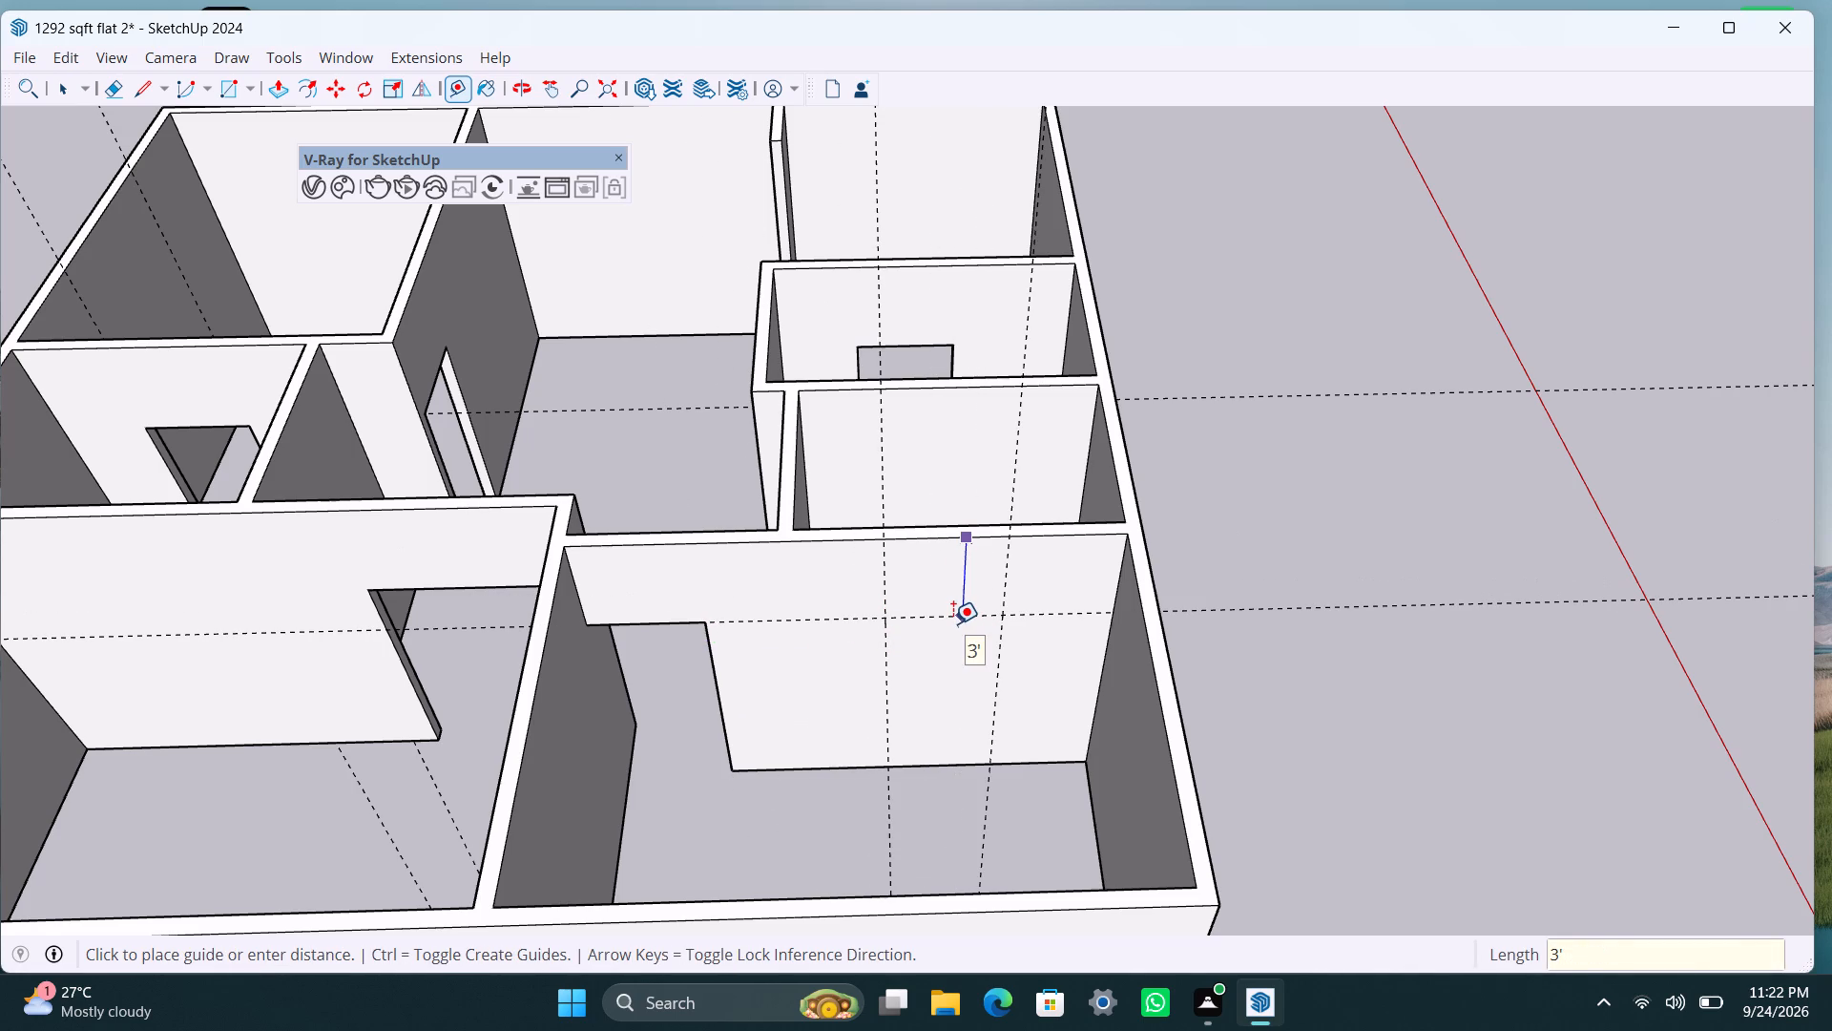
text(3')
key(Return)
Draw a 3' wide door rectangle at these guides inside the house group and Push/Pull it 4 1/2" through the wall.
key(space)
double_click(916, 664)
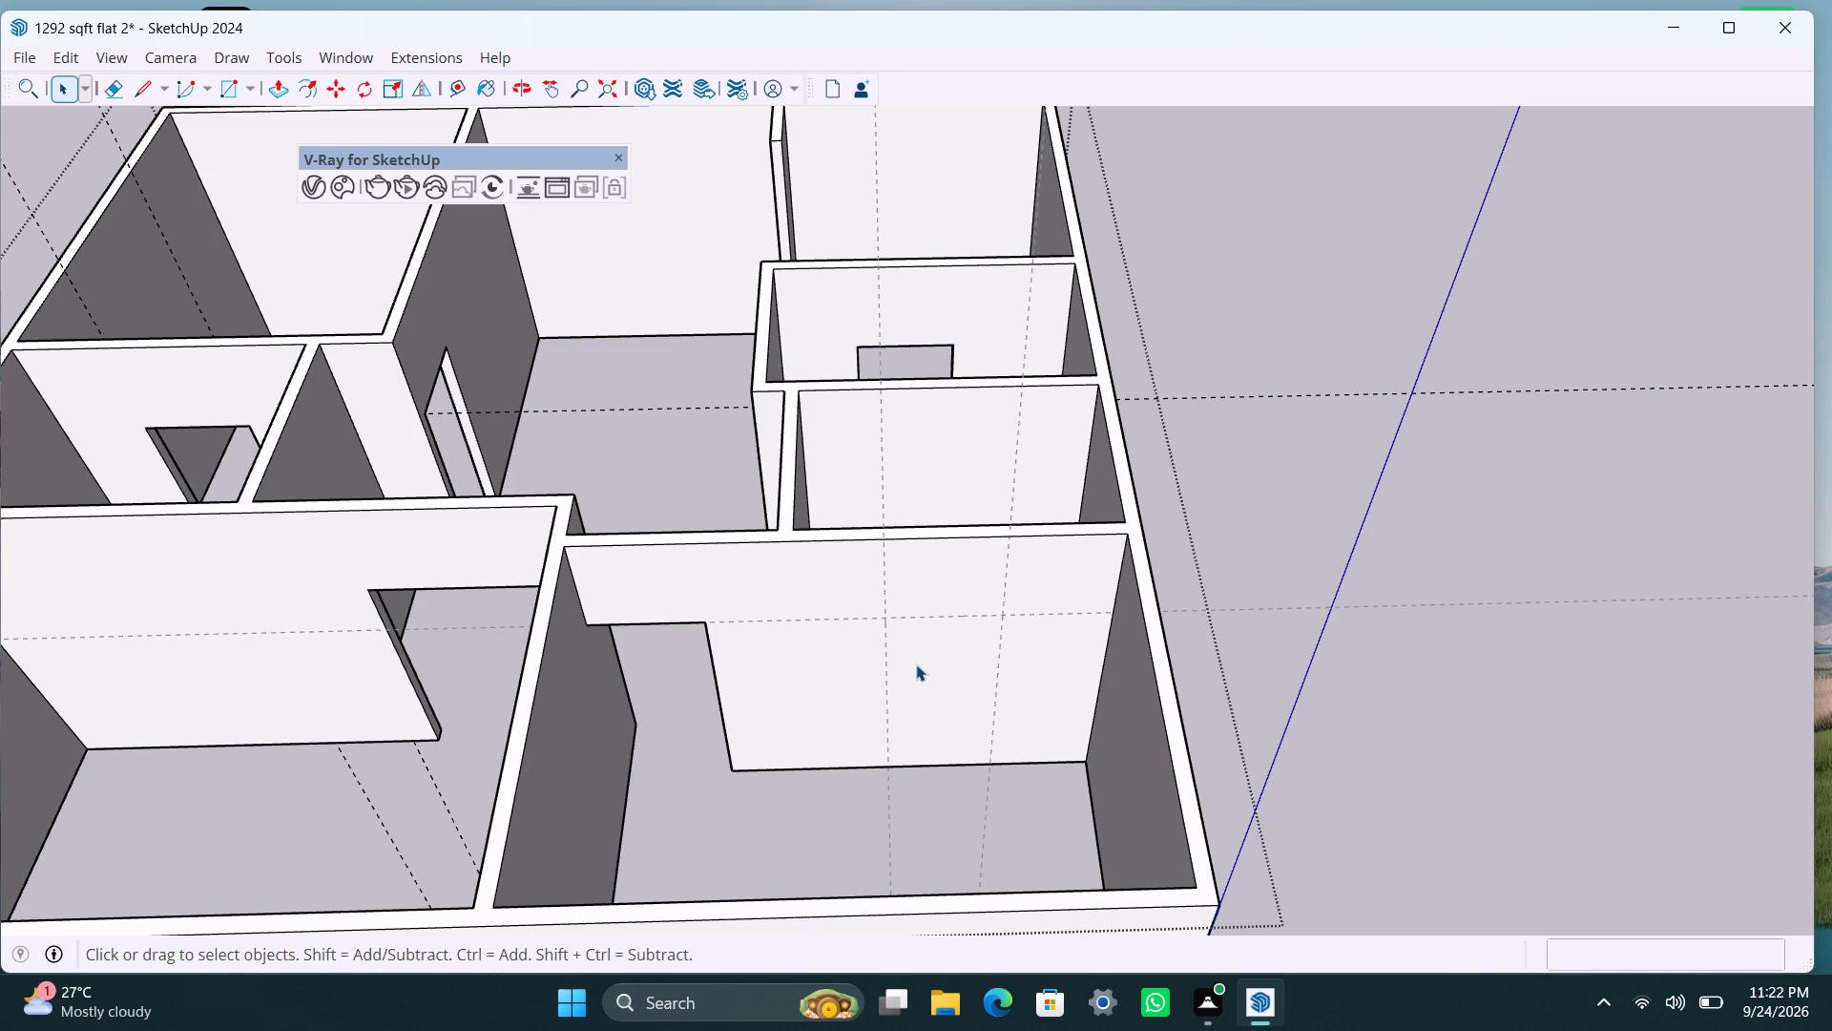
key(r)
drag(891, 622, 891, 637)
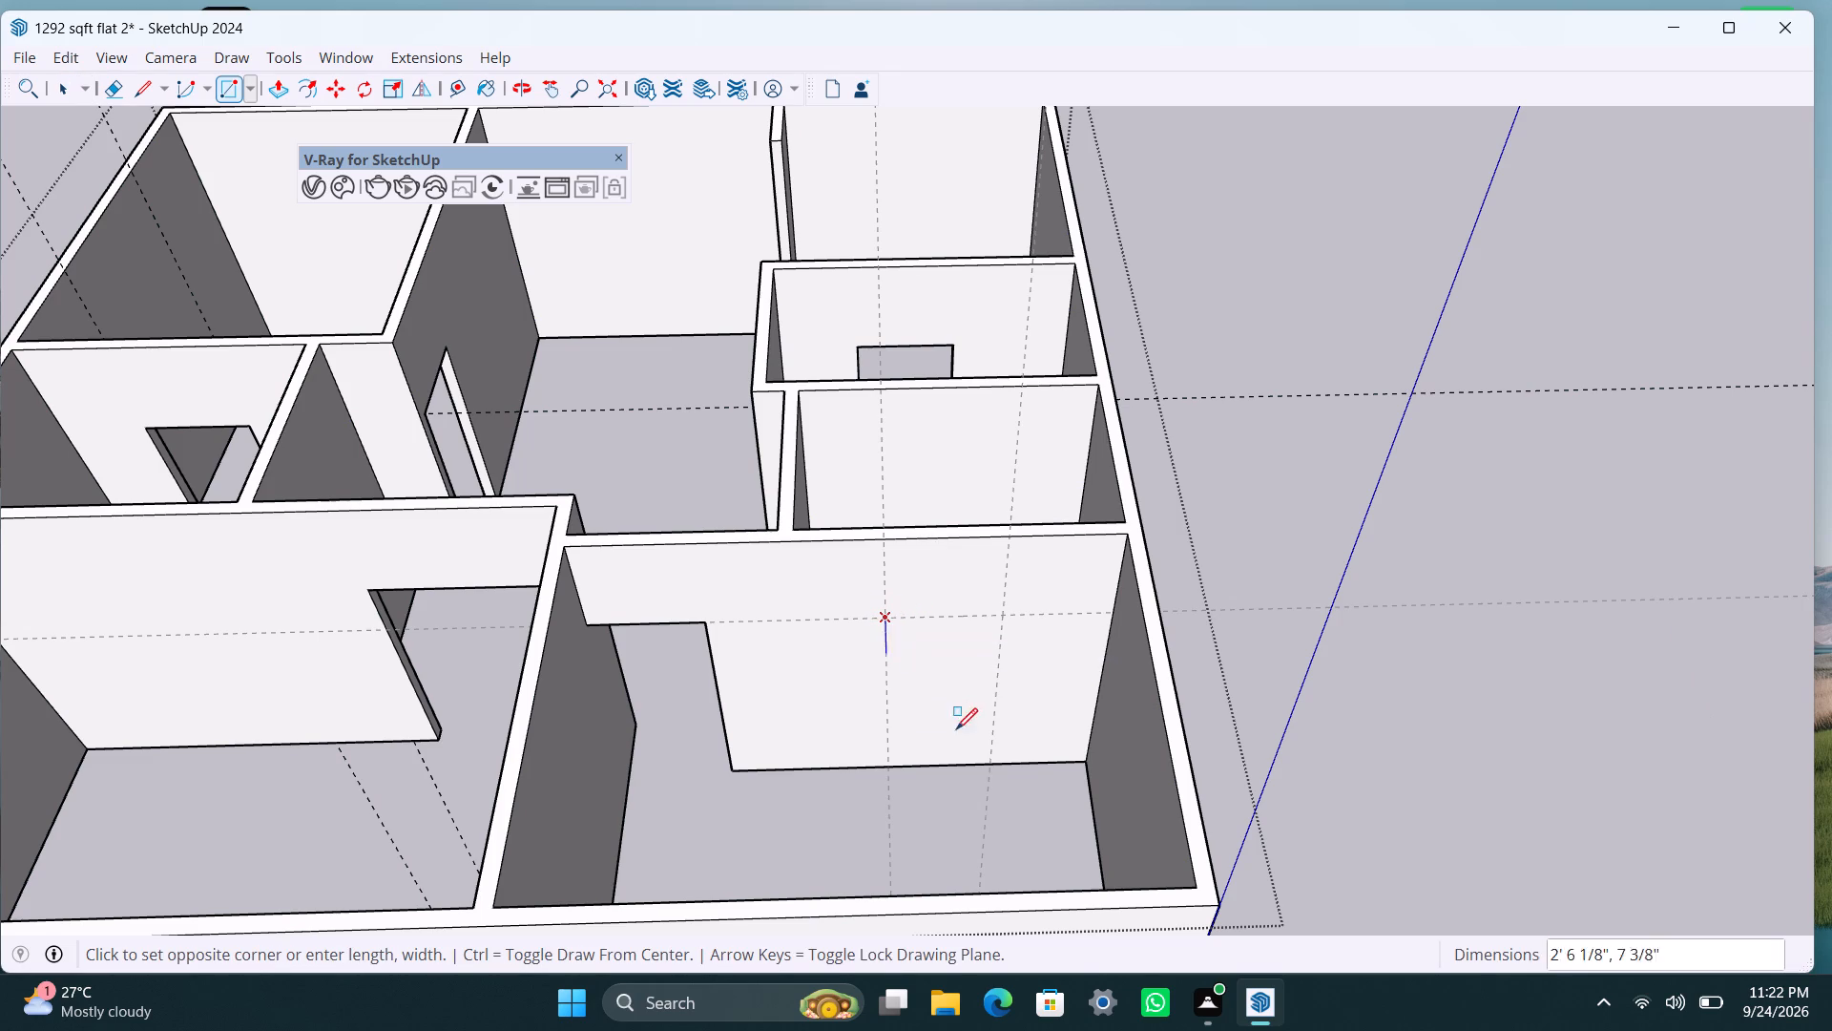
click(988, 760)
key(space)
click(971, 734)
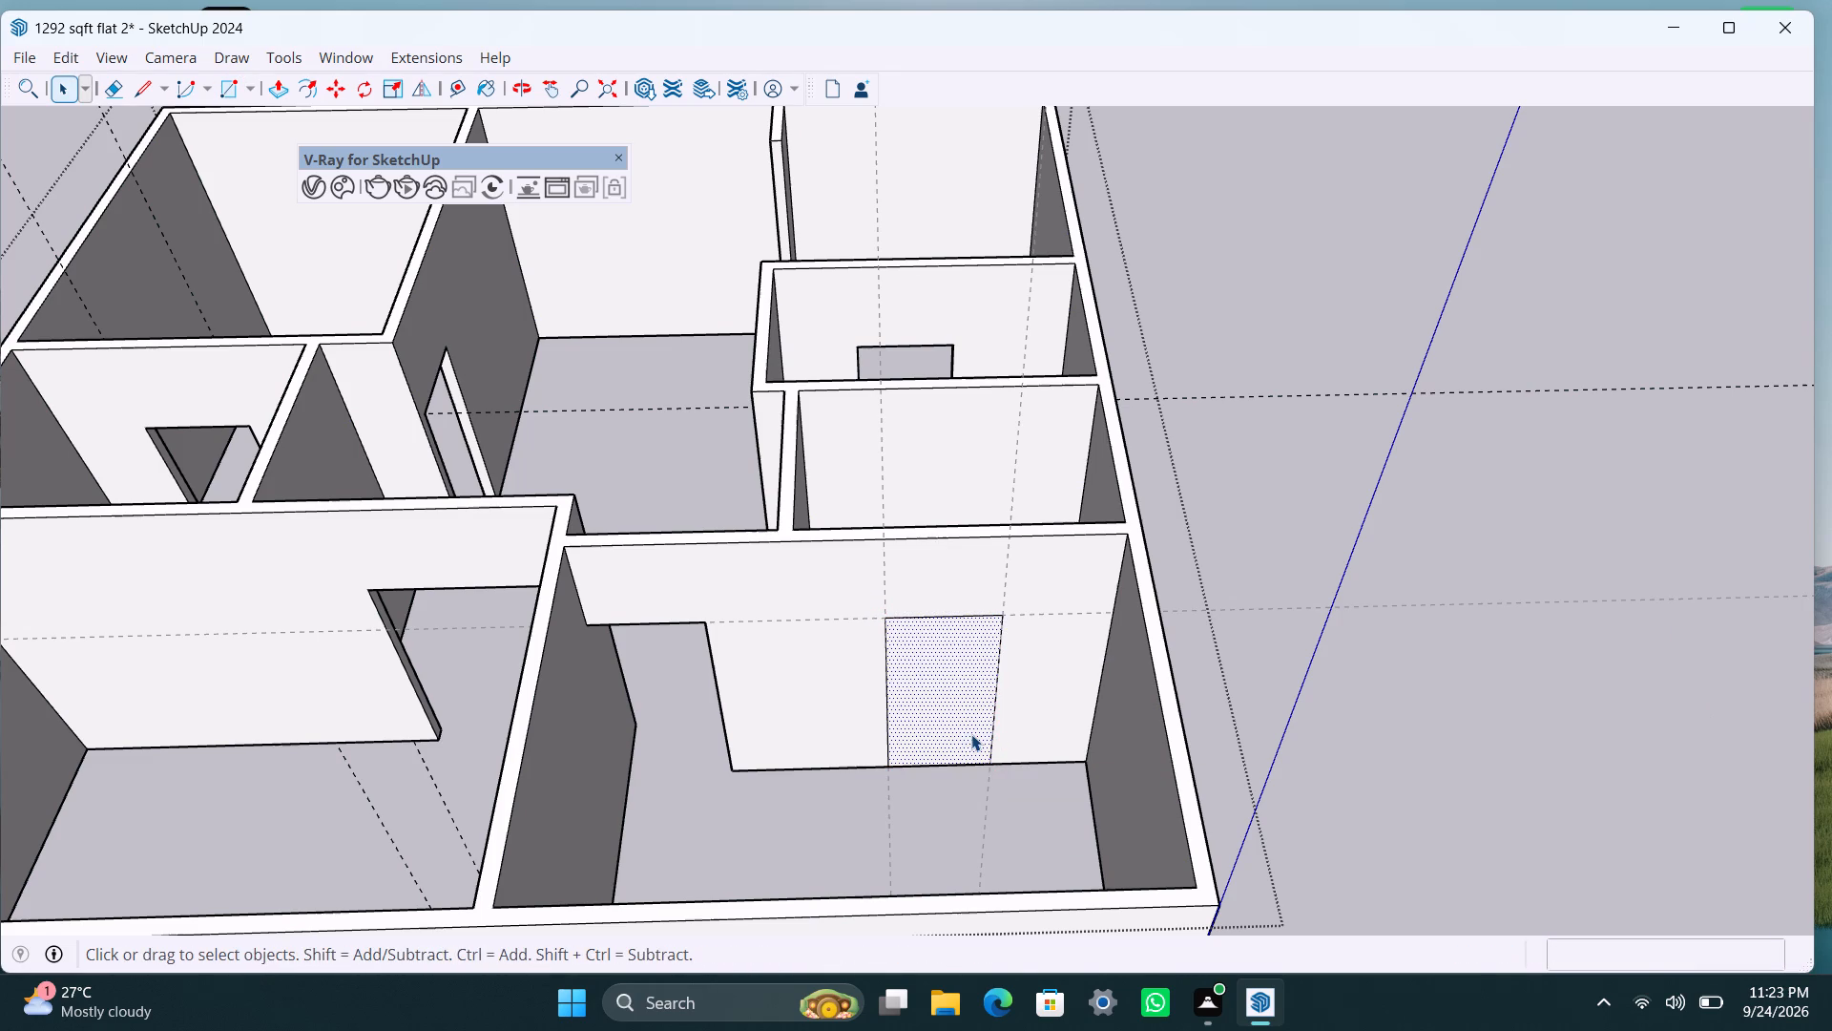
key(p)
drag(971, 733, 981, 703)
key(space)
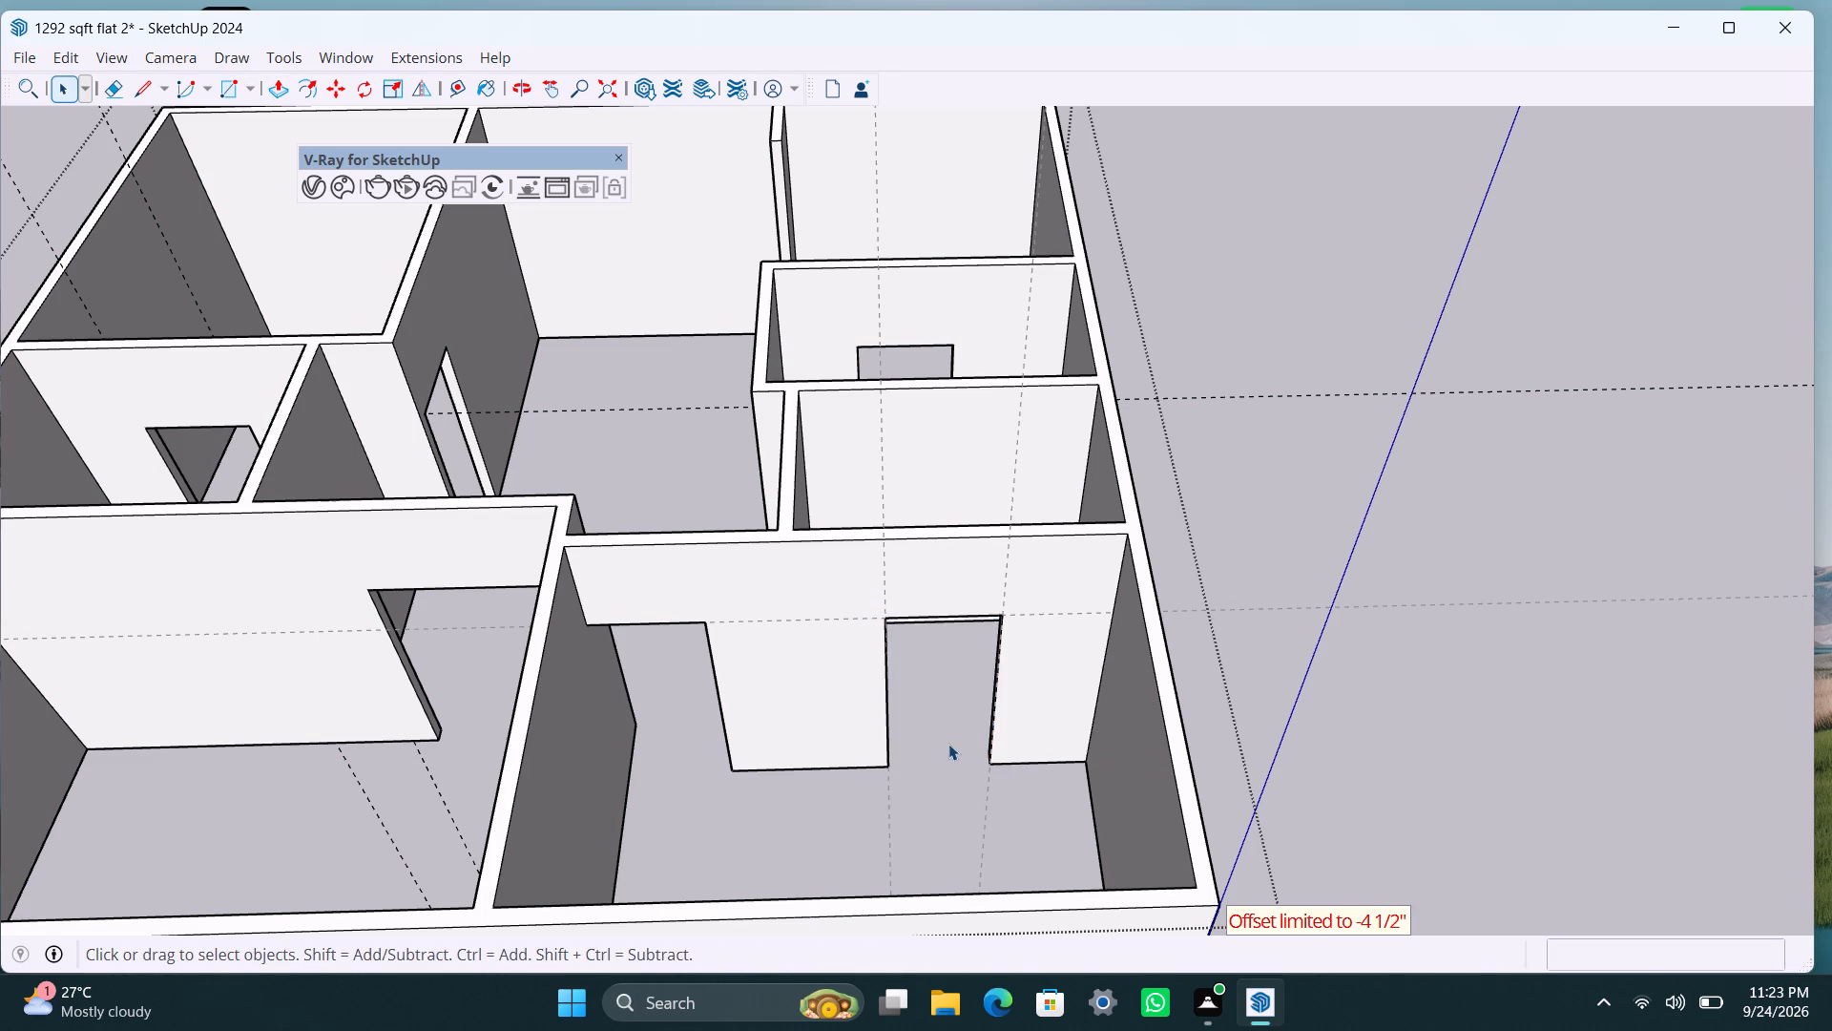
Save the model.
key(ctrl+s)
Close the house group and delete all the door layout guides.
key(space)
click(1244, 558)
scroll(1136, 520, down, 5)
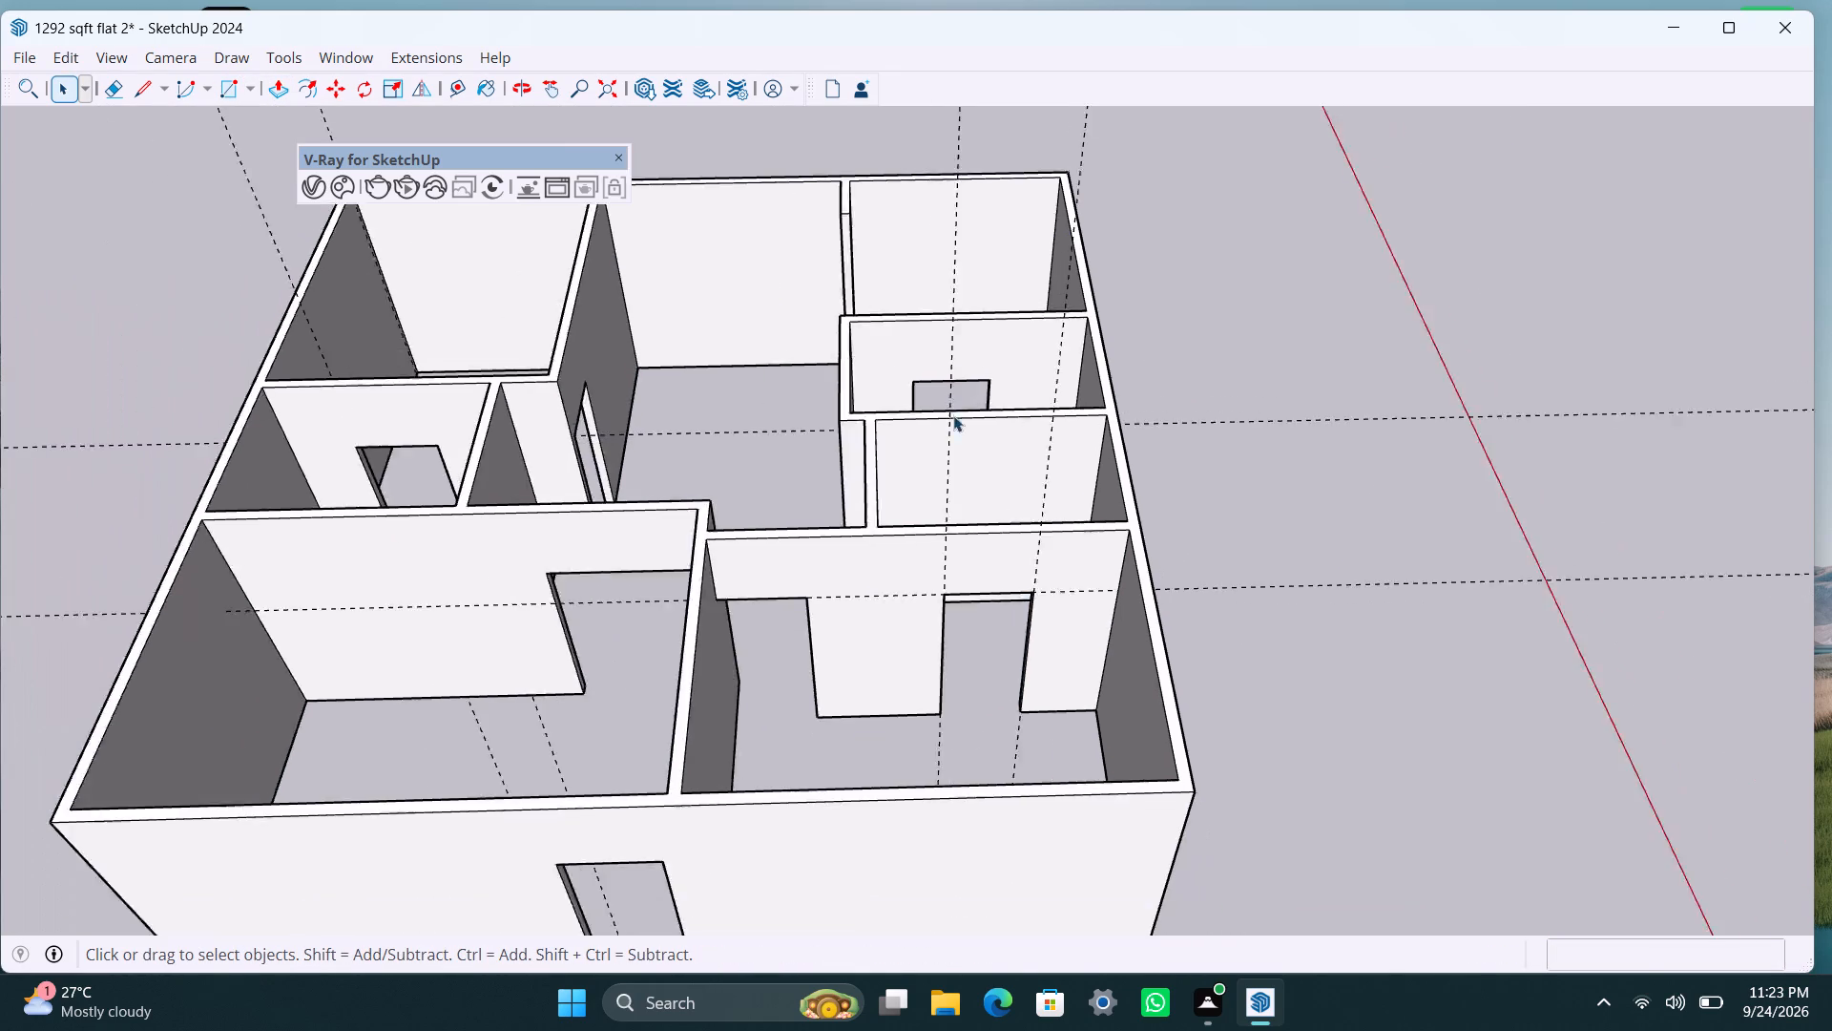
scroll(953, 415, down, 4)
click(72, 58)
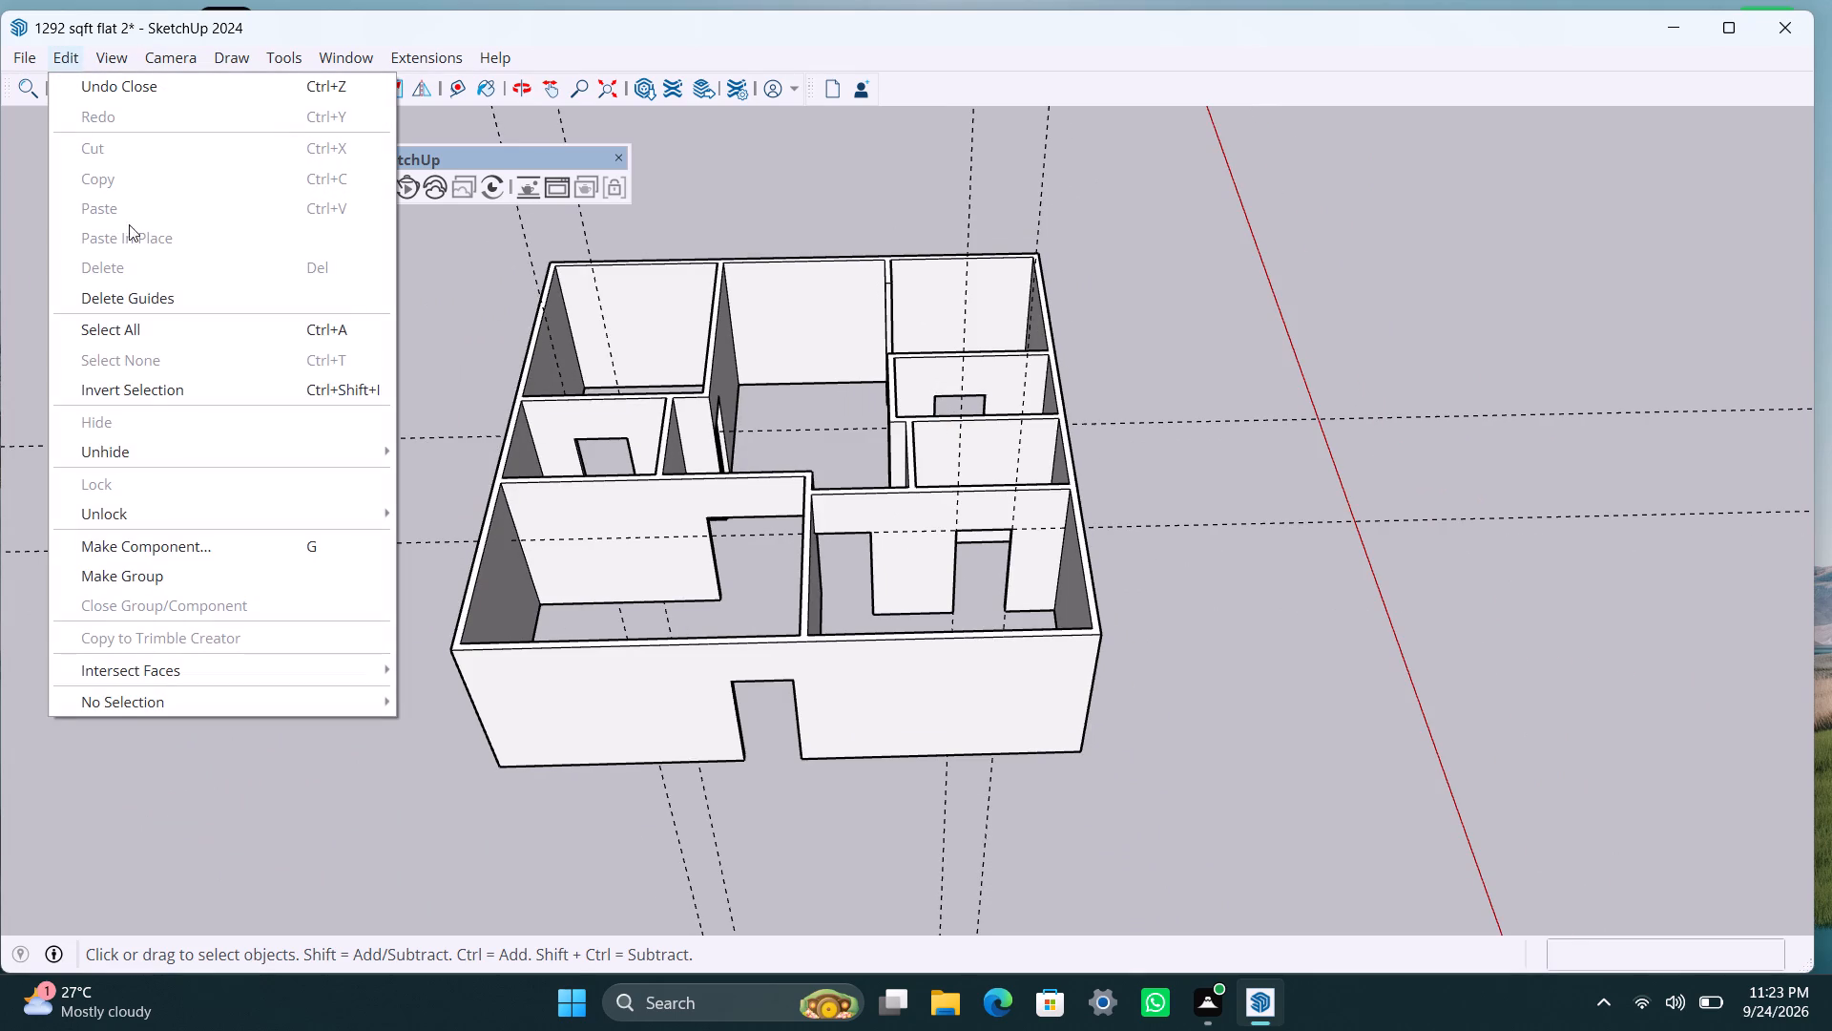
click(138, 294)
click(157, 288)
Draw a rectangle filling the exterior wall's doorway from its top corner to the base and make it a group.
scroll(433, 452, down, 3)
scroll(731, 537, up, 8)
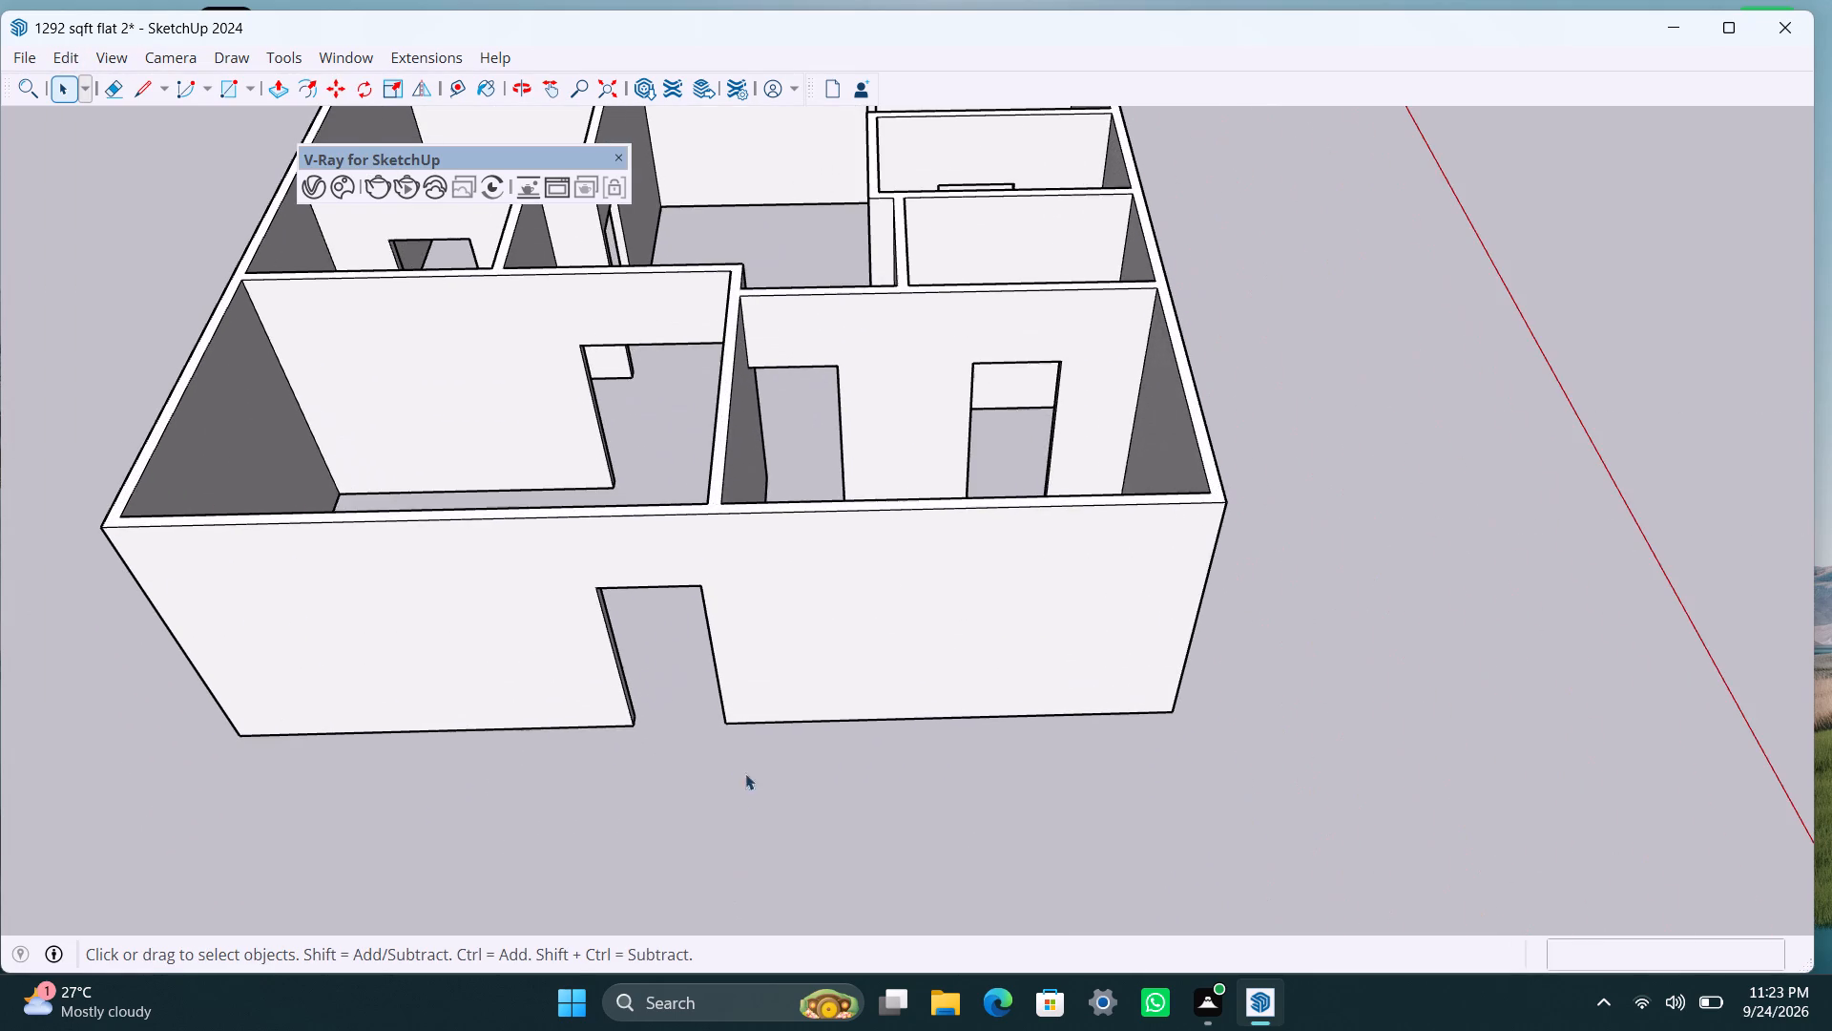
shift+middle_drag(606, 729, 606, 714)
scroll(636, 643, up, 3)
middle_drag(637, 634, 621, 488)
scroll(584, 456, up, 2)
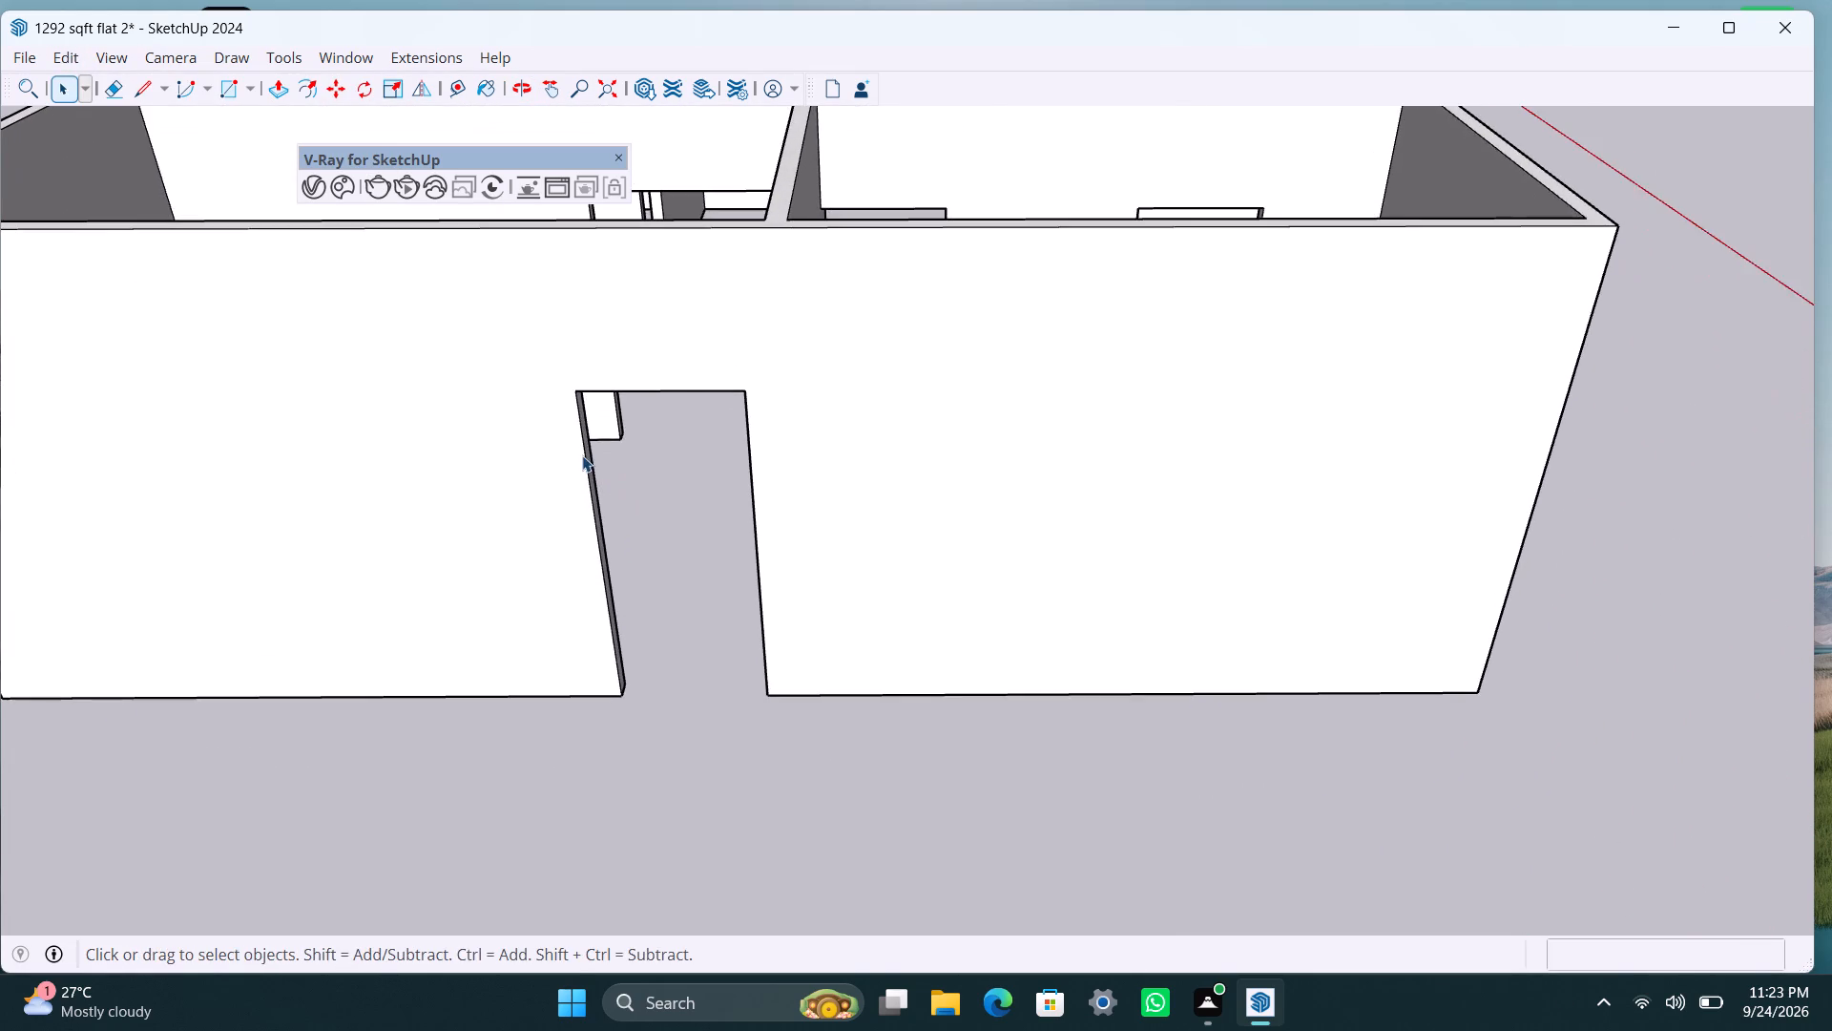
middle_drag(582, 452, 584, 386)
key(r)
drag(585, 378, 590, 400)
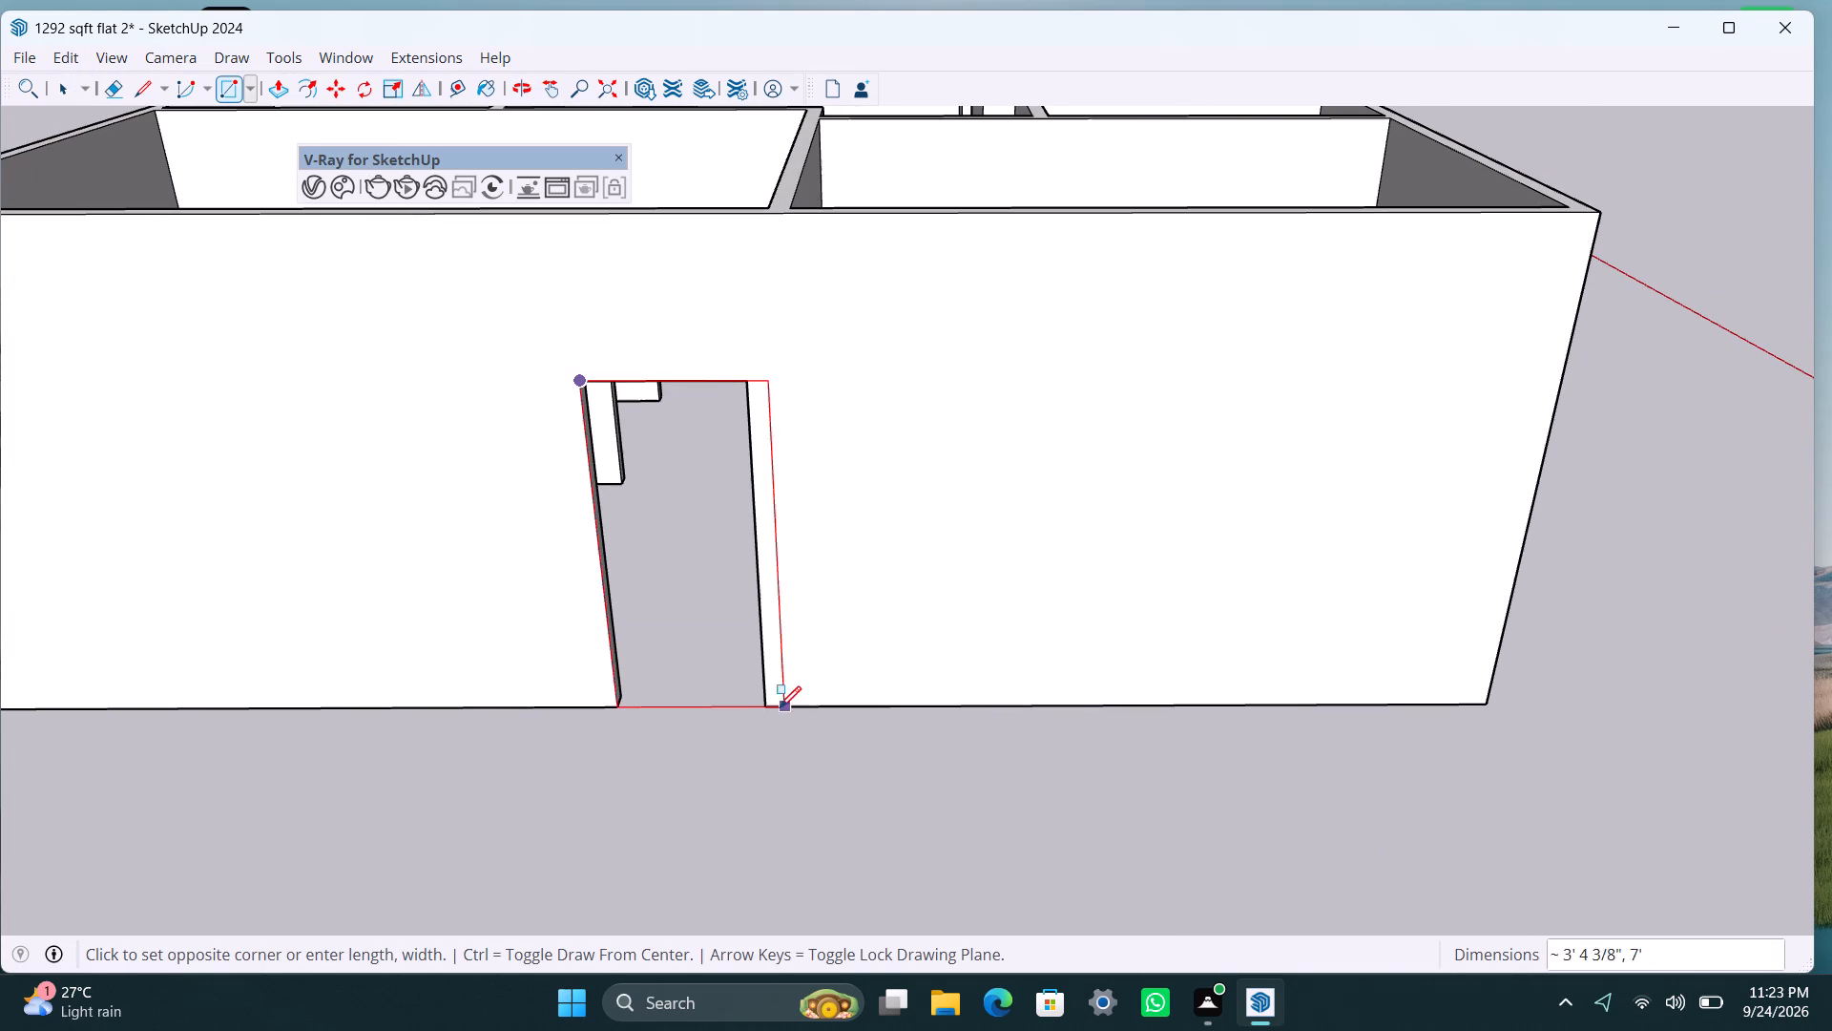
click(768, 705)
key(space)
double_click(706, 628)
right_click(703, 624)
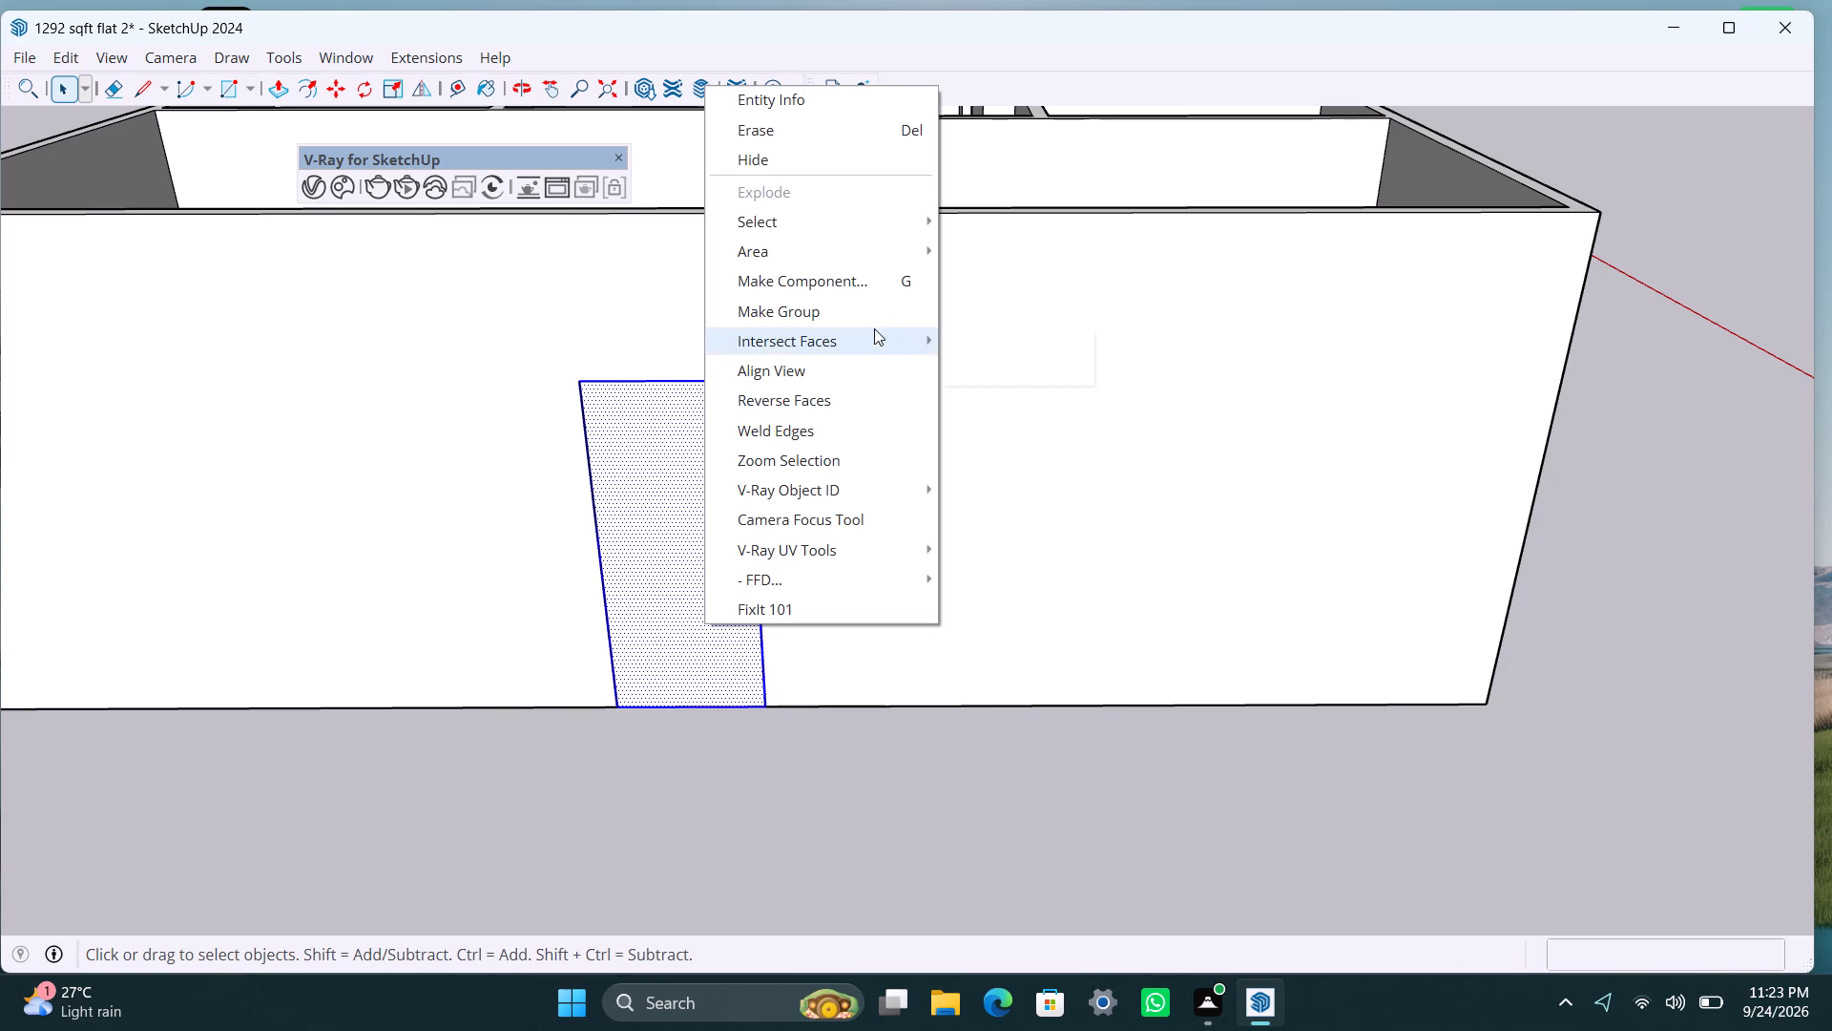
click(859, 306)
Inside the door group, offset the face outline 2" inward and delete the inner face to leave a frame.
double_click(650, 508)
click(645, 501)
key(f)
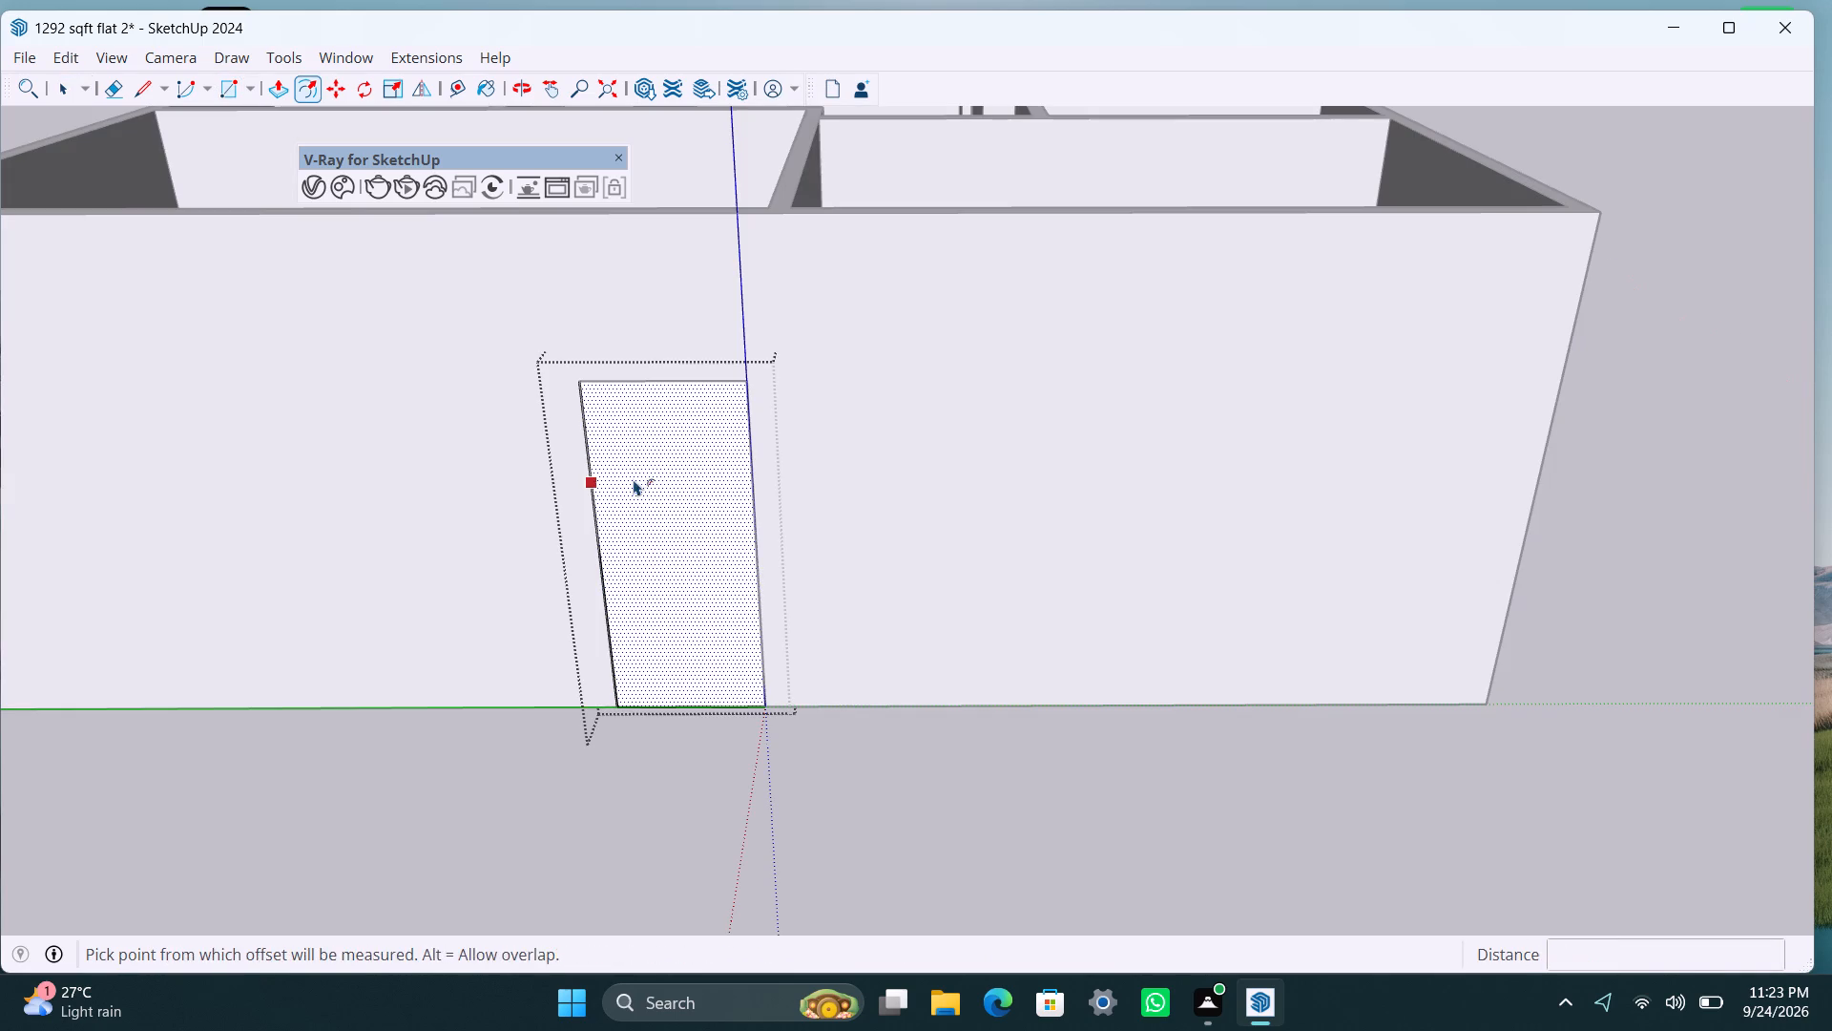
drag(634, 478, 626, 459)
text(2")
key(Return)
key(space)
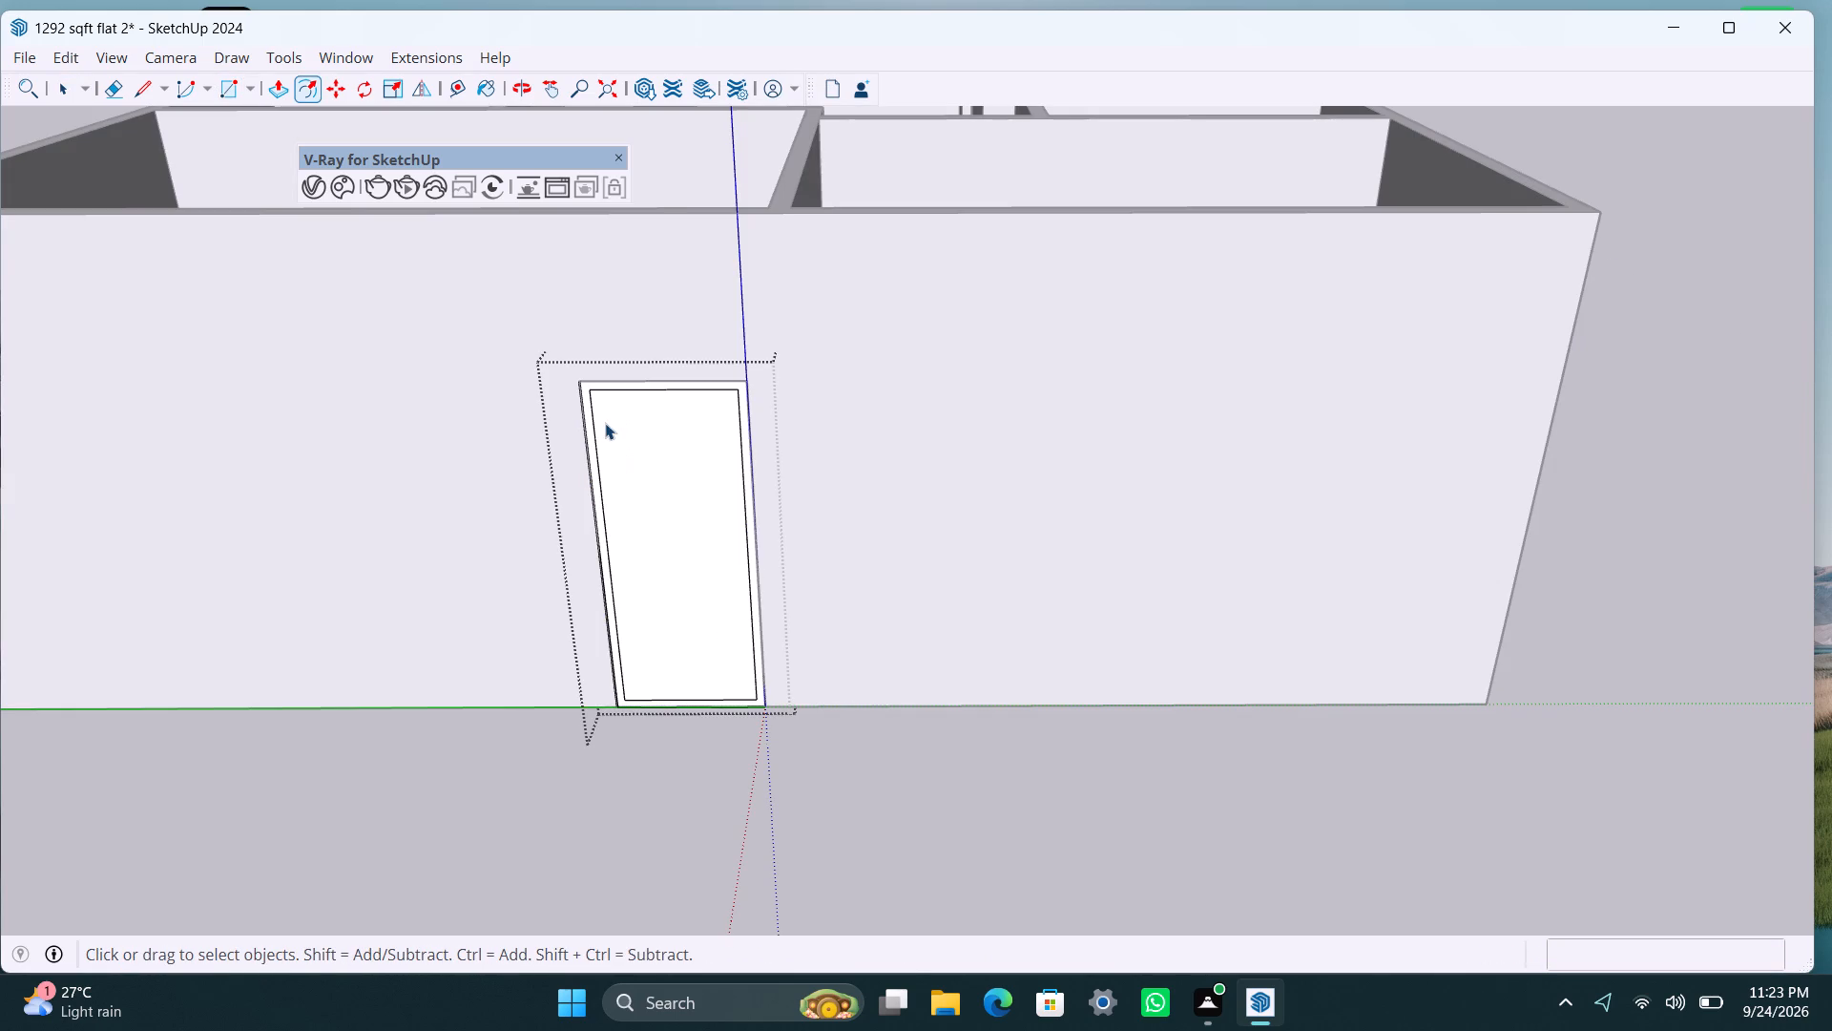
click(661, 516)
key(Delete)
Extrude the exterior door's frame face 2.5" into the wall.
scroll(622, 661, up, 2)
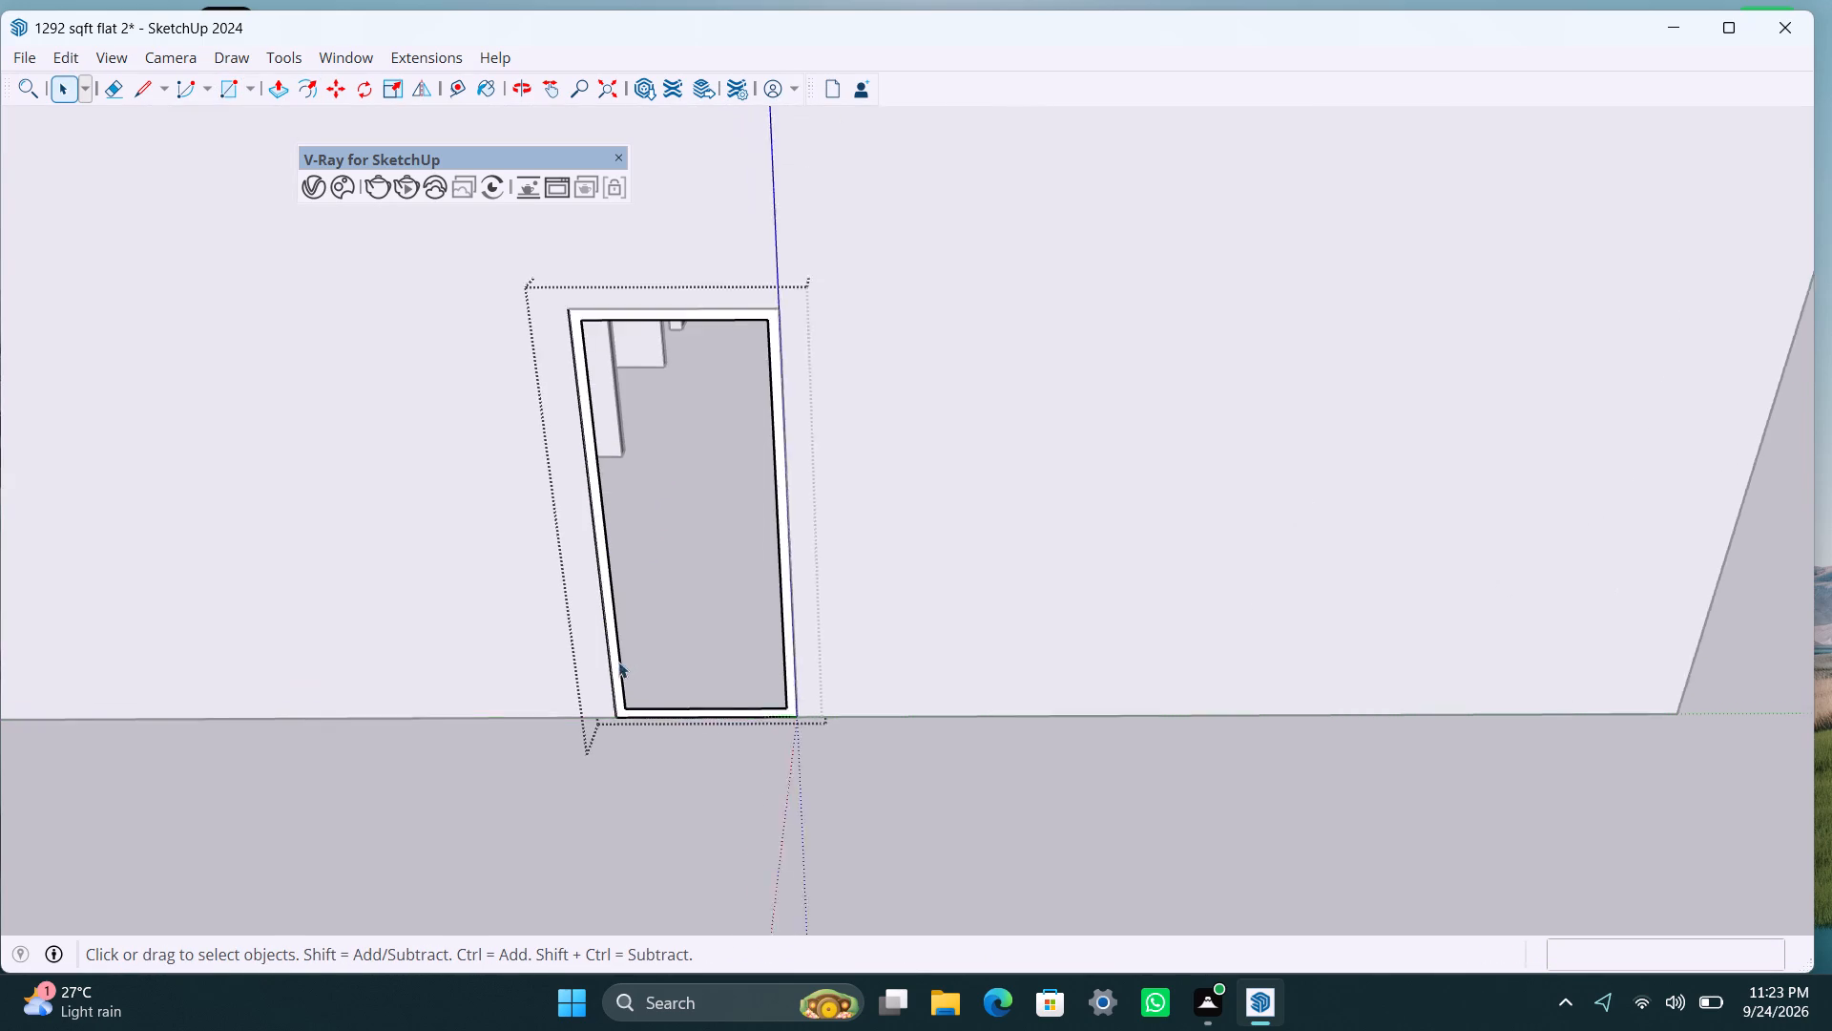
scroll(618, 662, up, 6)
click(619, 651)
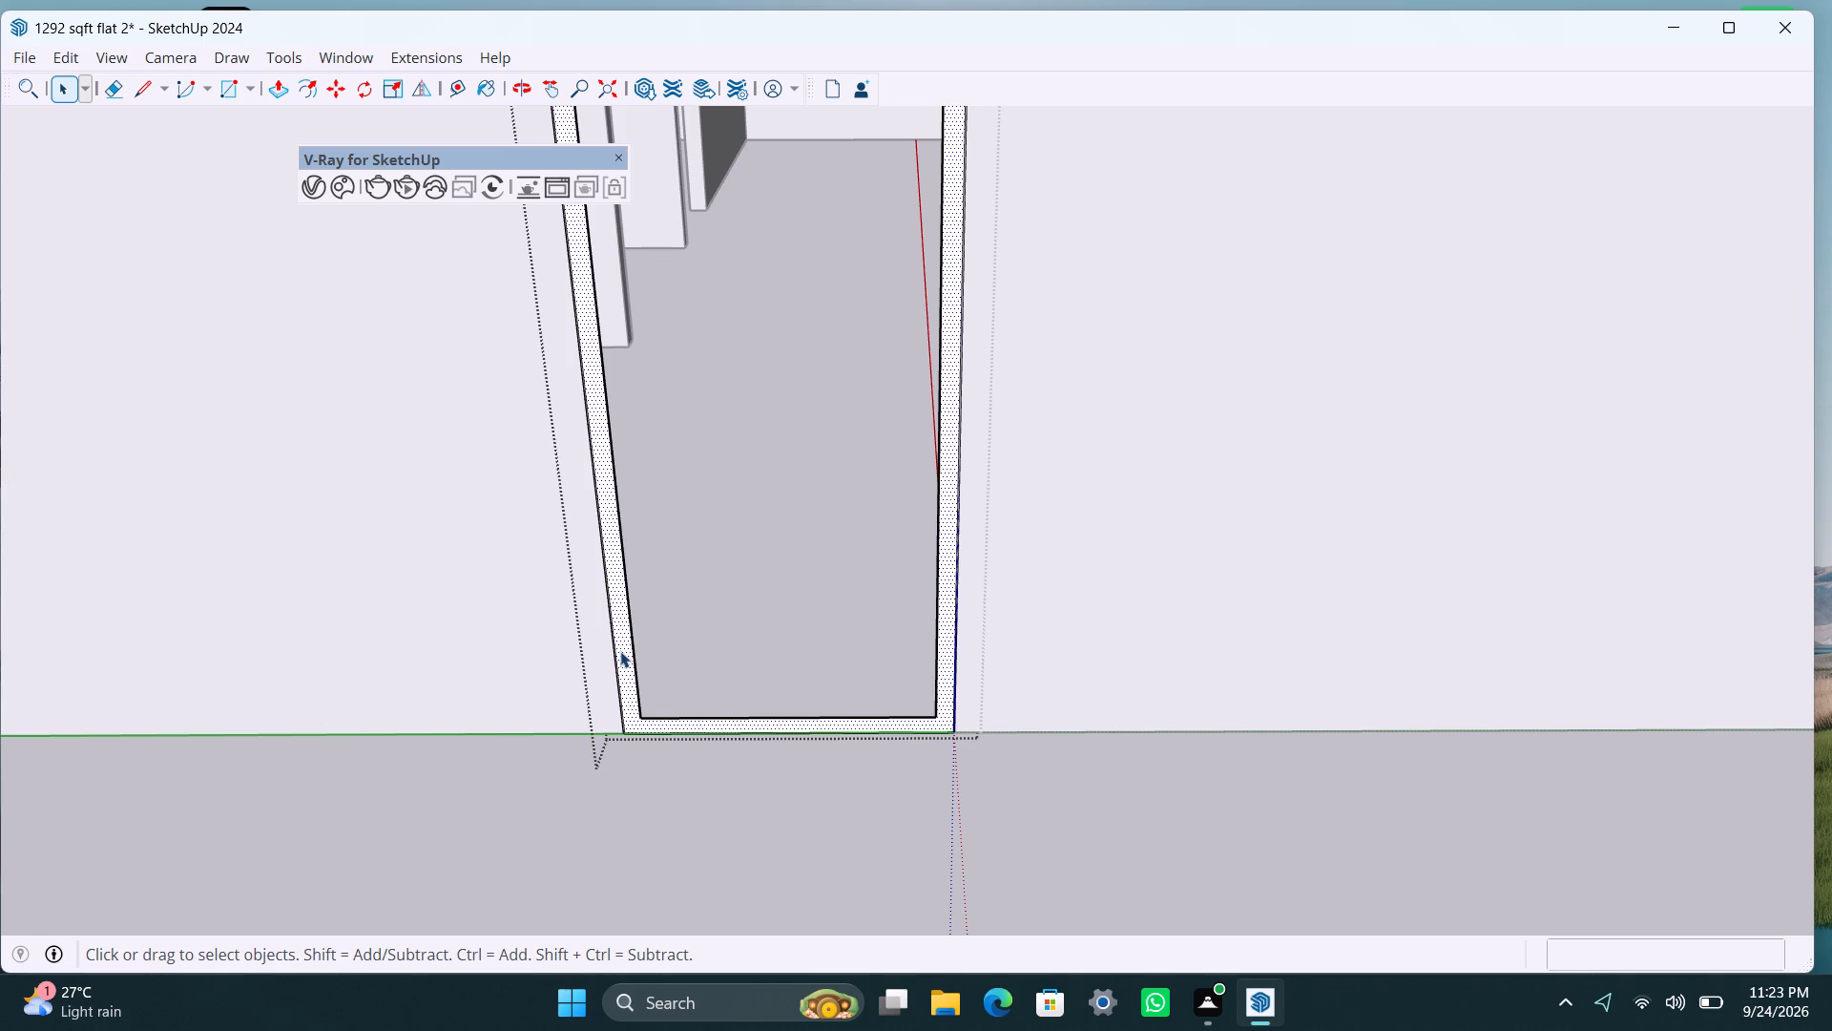
key(p)
drag(620, 651, 625, 642)
text(2.)
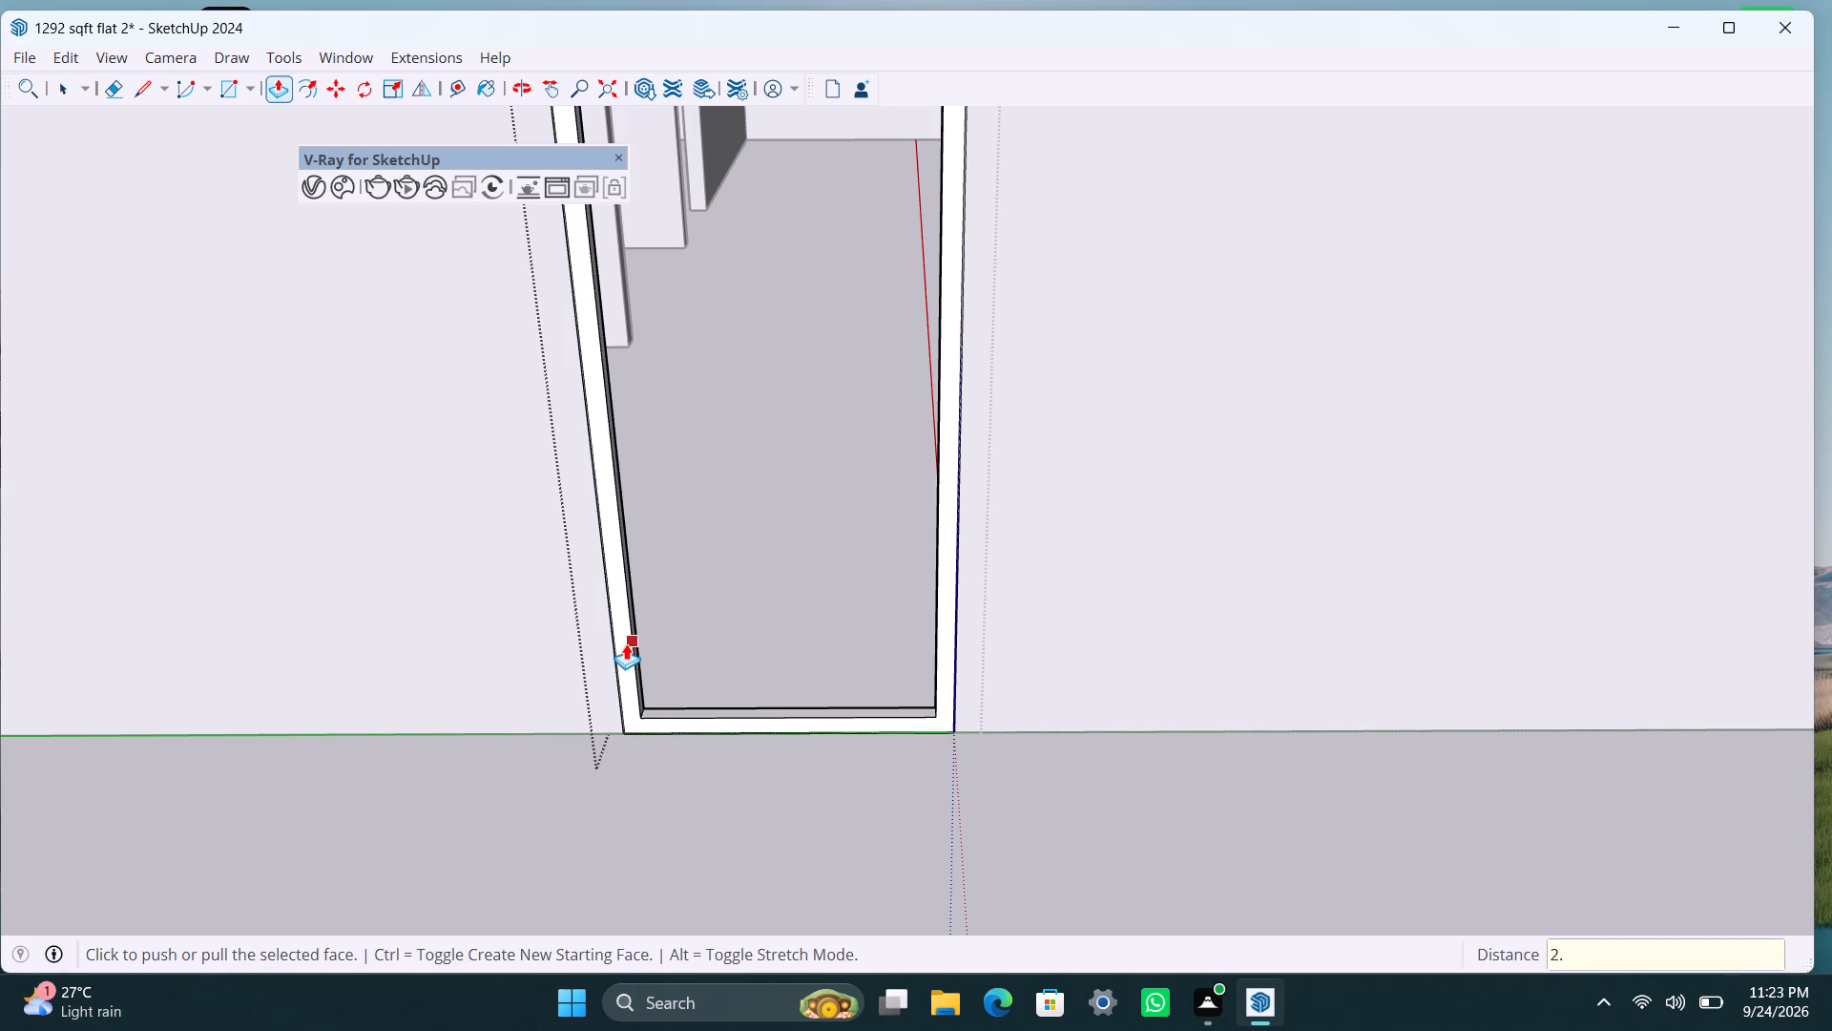
text(5")
key(Return)
scroll(739, 657, down, 9)
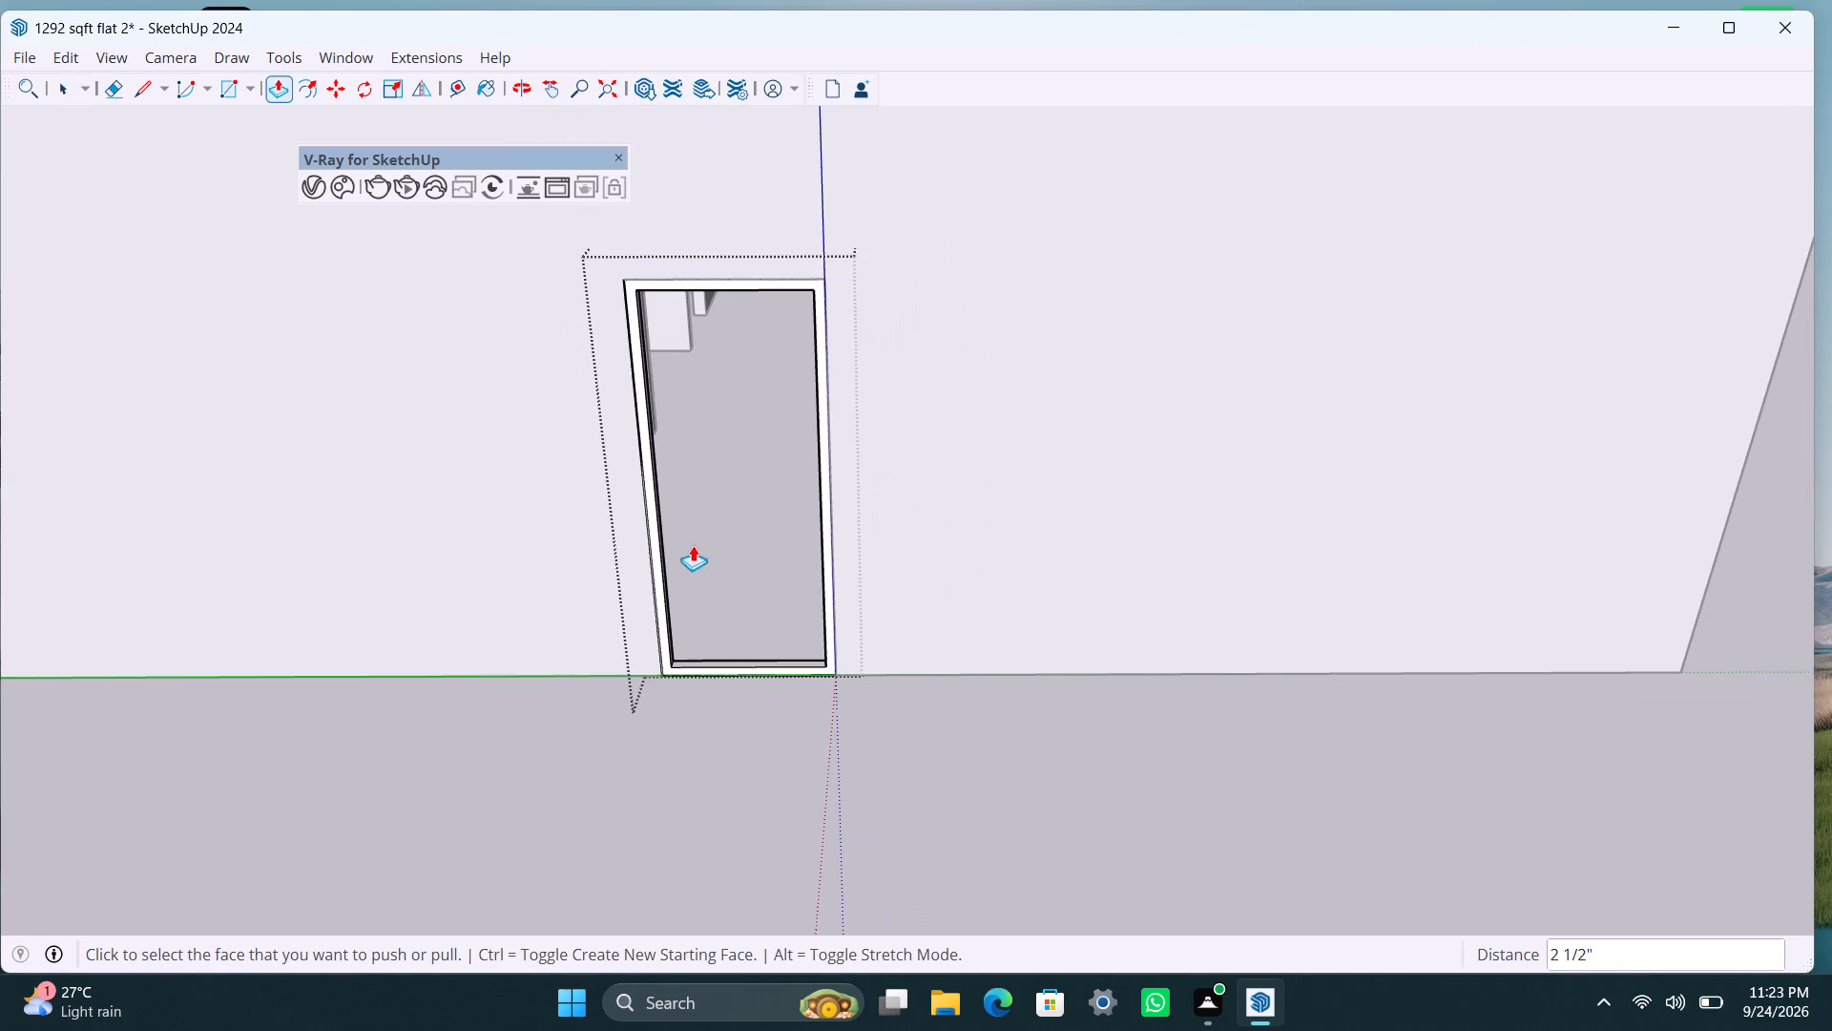
Draw a rectangle filling the inside of the exterior door frame and make it a group for the door panel.
key(space)
scroll(700, 458, up, 2)
middle_drag(663, 428, 649, 430)
key(r)
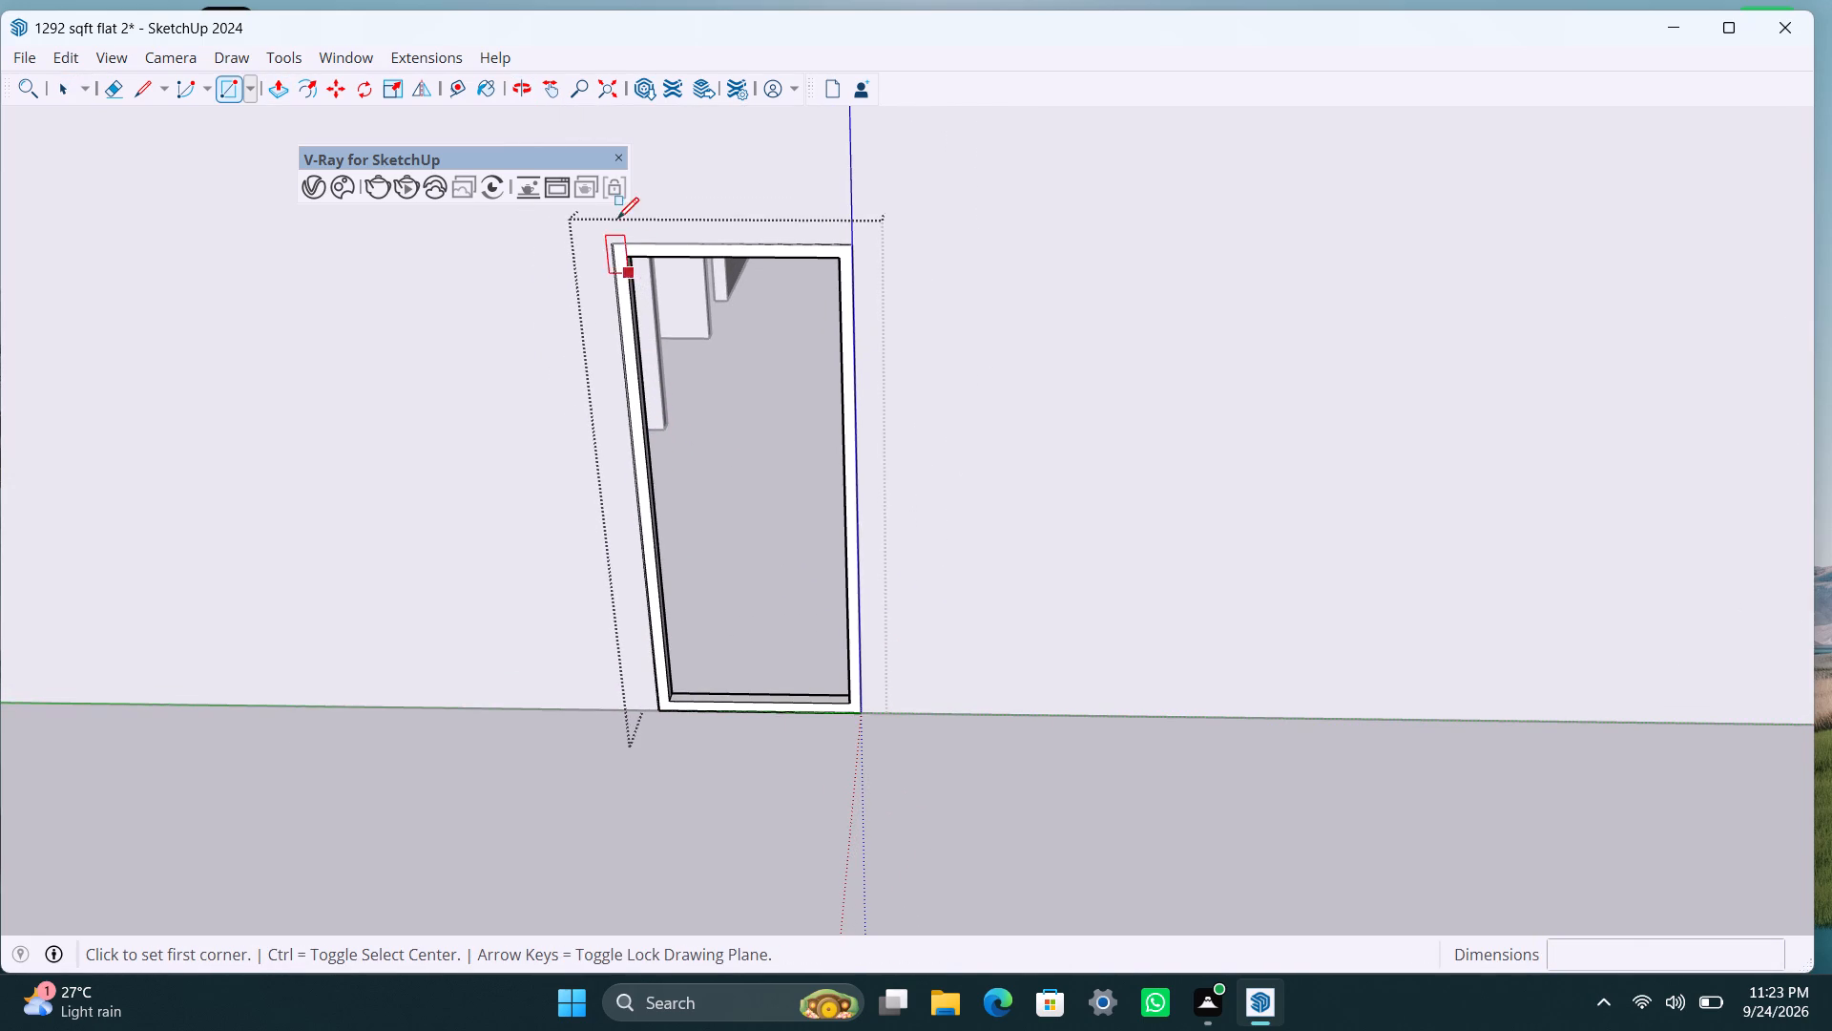
drag(623, 257, 623, 268)
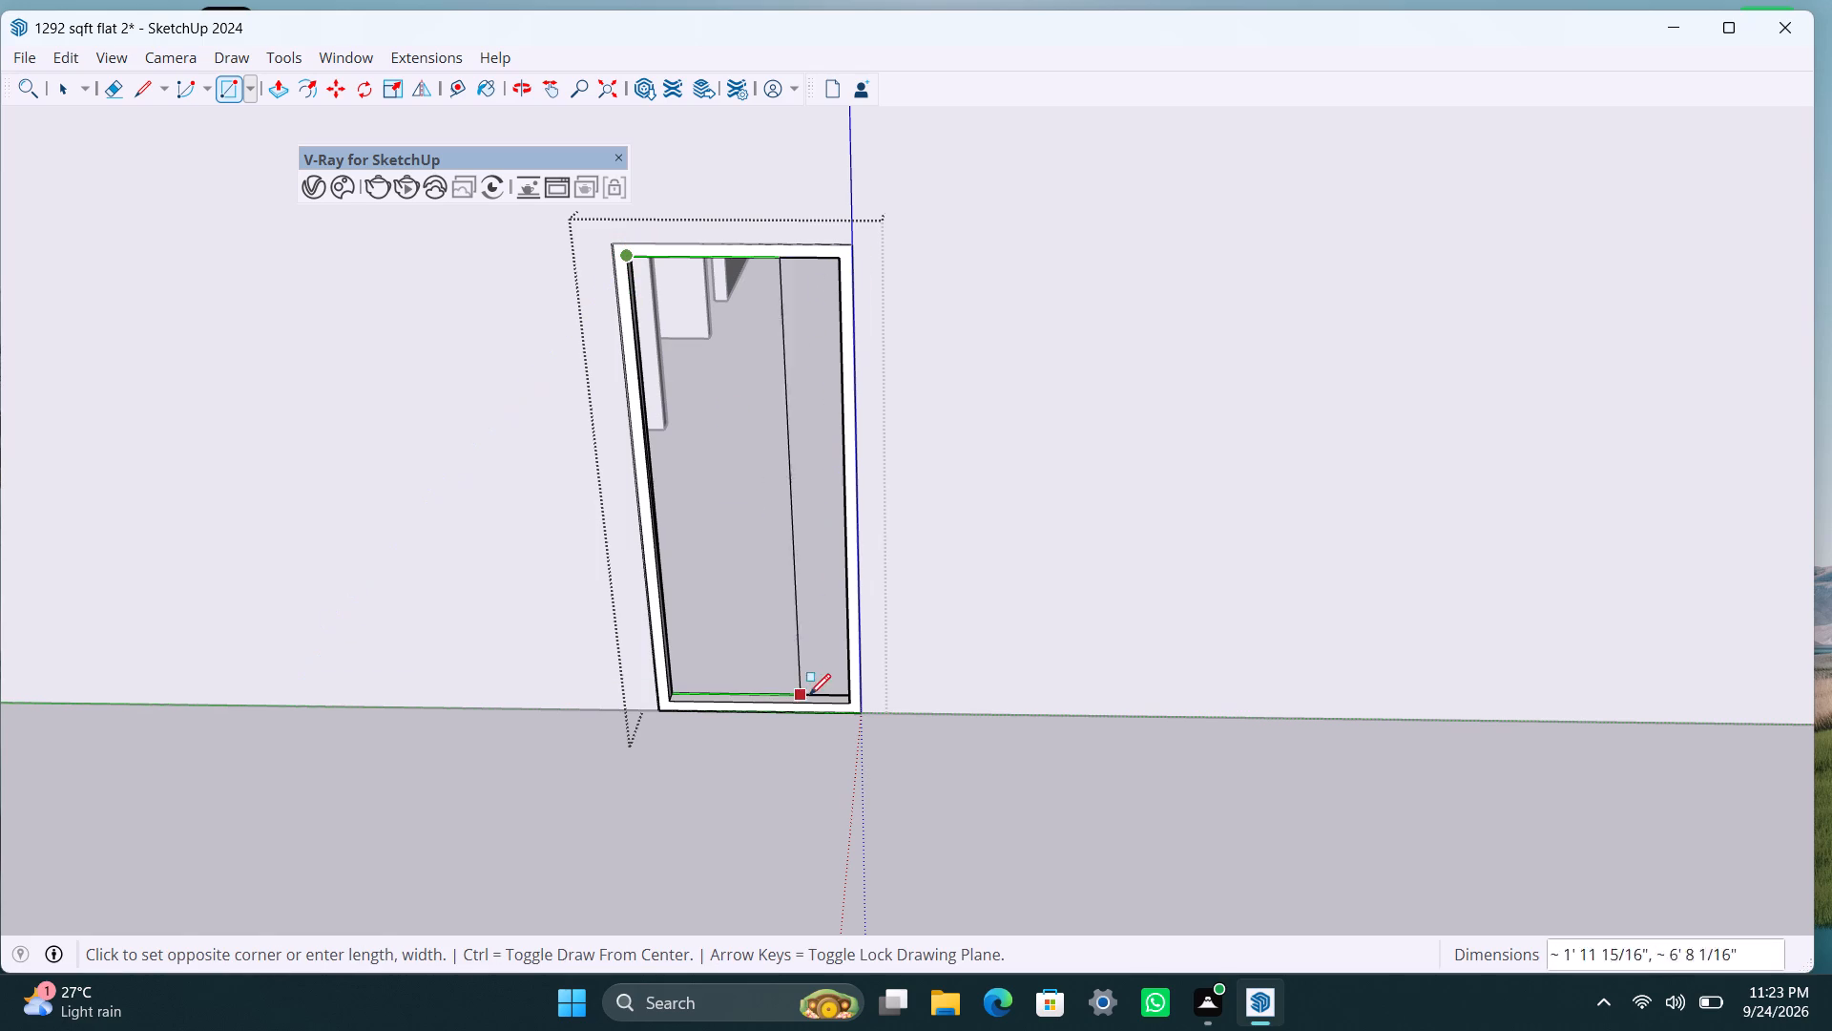
click(846, 696)
key(space)
double_click(770, 628)
right_click(769, 628)
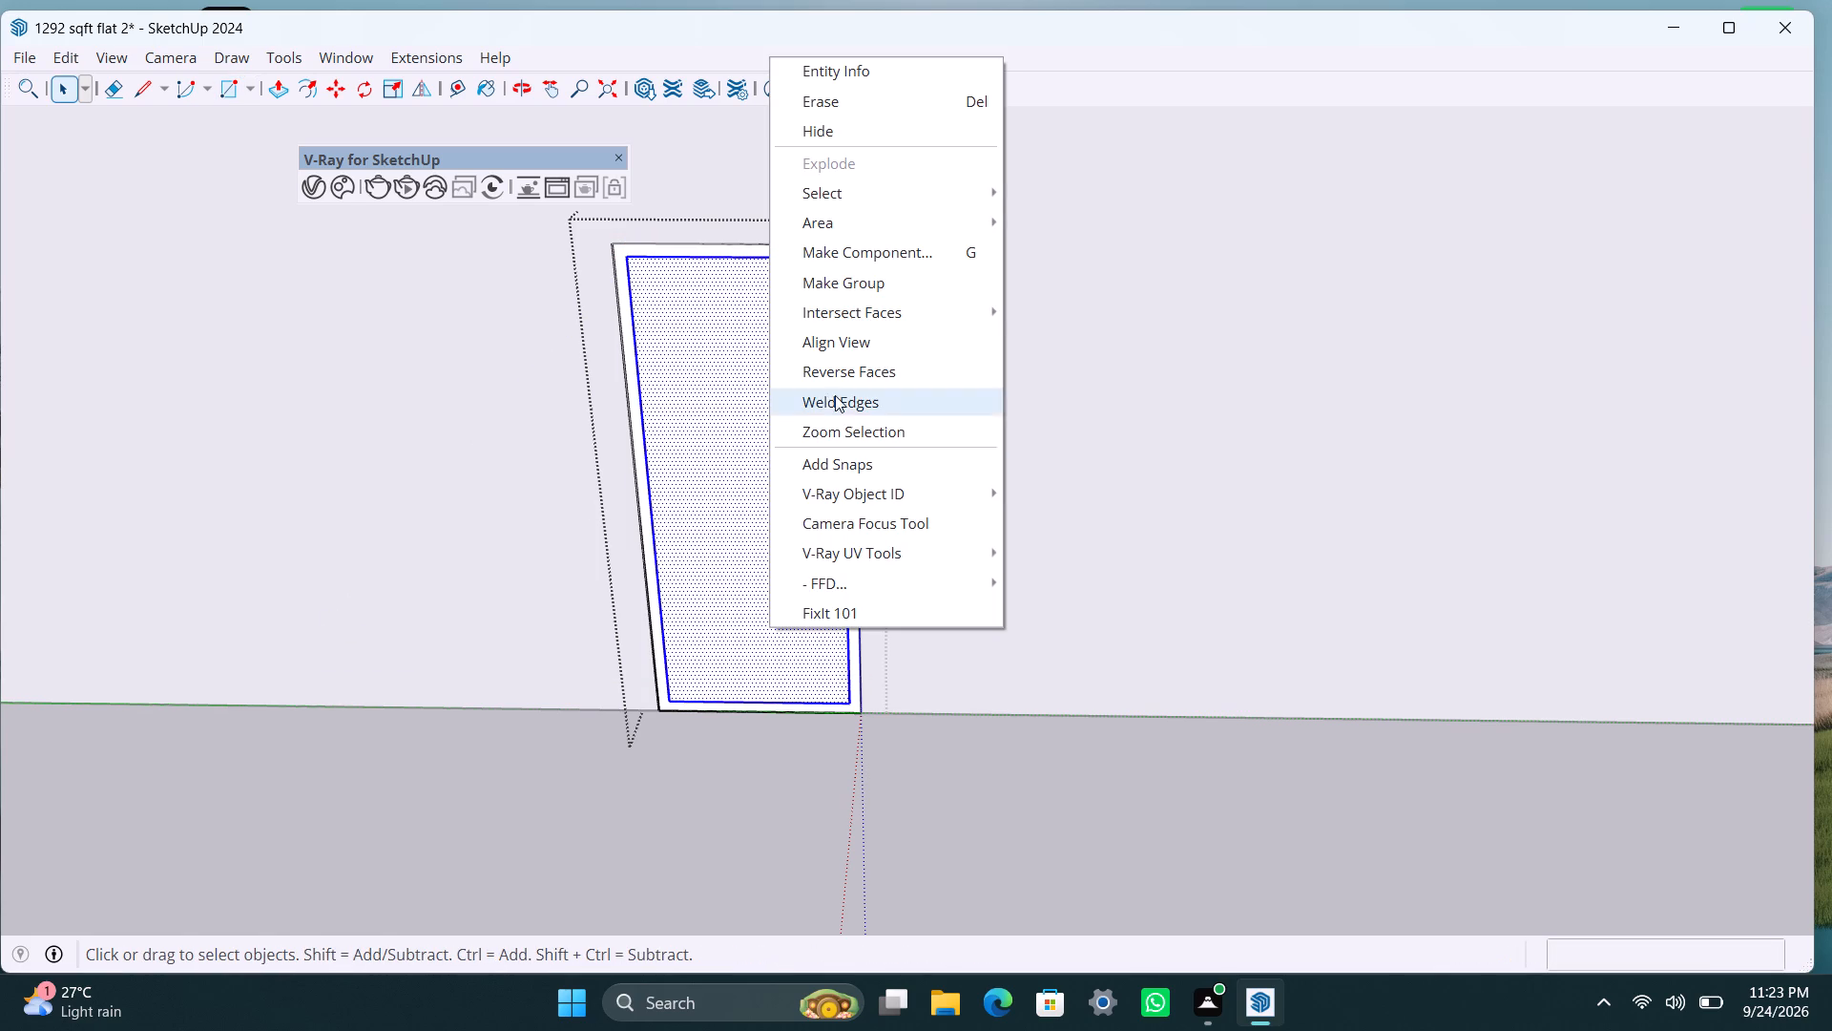
click(861, 283)
Inside the new group, extrude the exterior door's panel face 18 mm.
triple_click(733, 418)
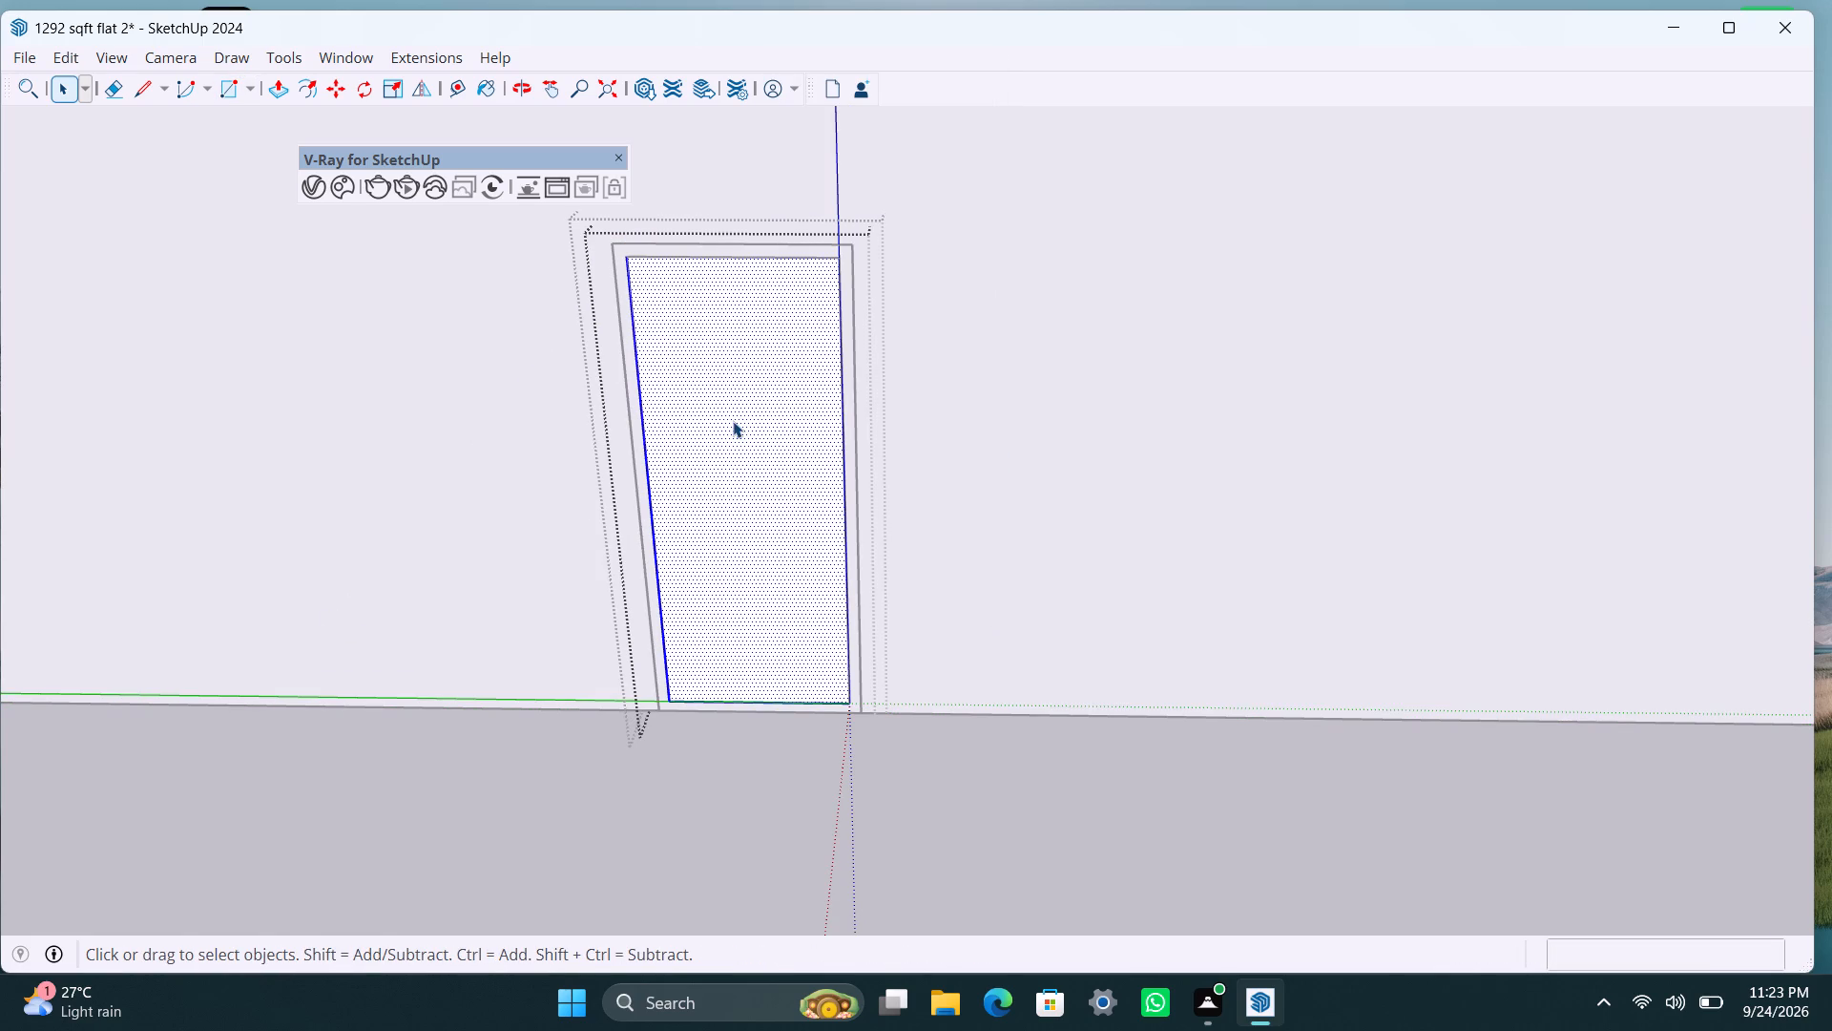
key(p)
drag(733, 421, 735, 394)
key(1)
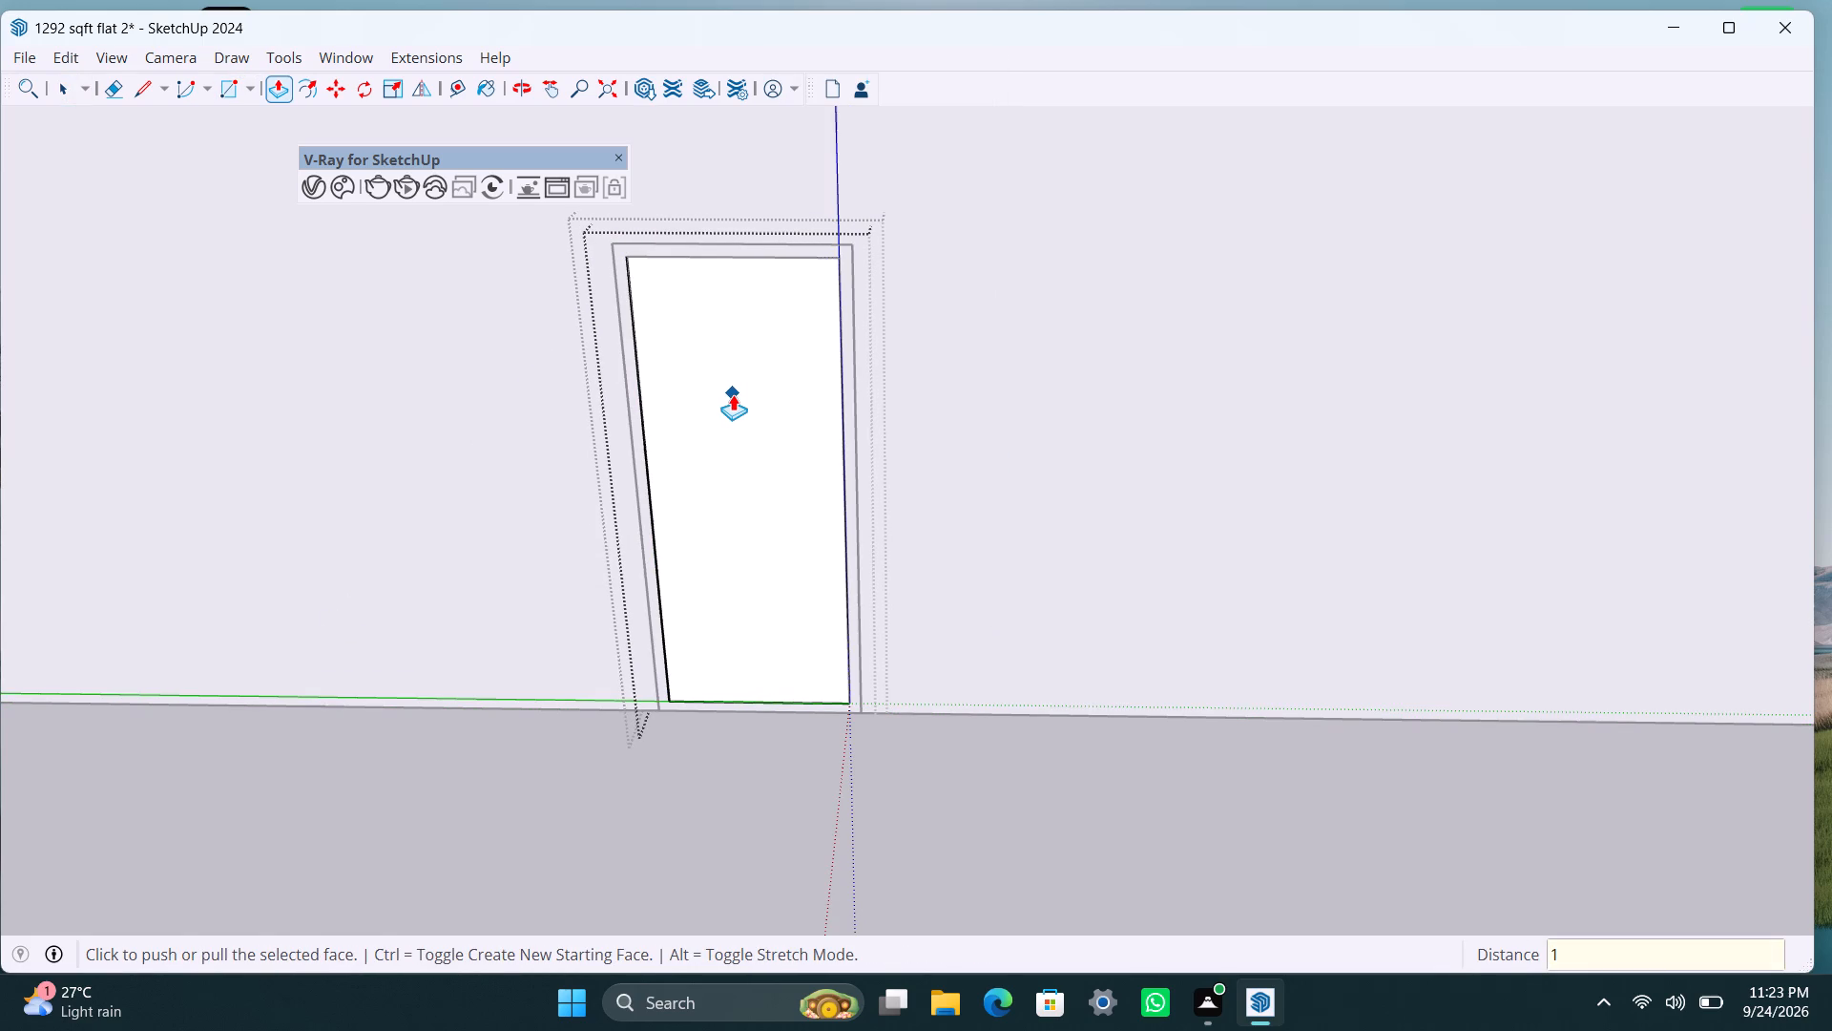
text(8mm)
key(Return)
key(space)
Place horizontal guides on the exterior door panel, one 4' below its top edge and another 8" above that guide.
text(t)
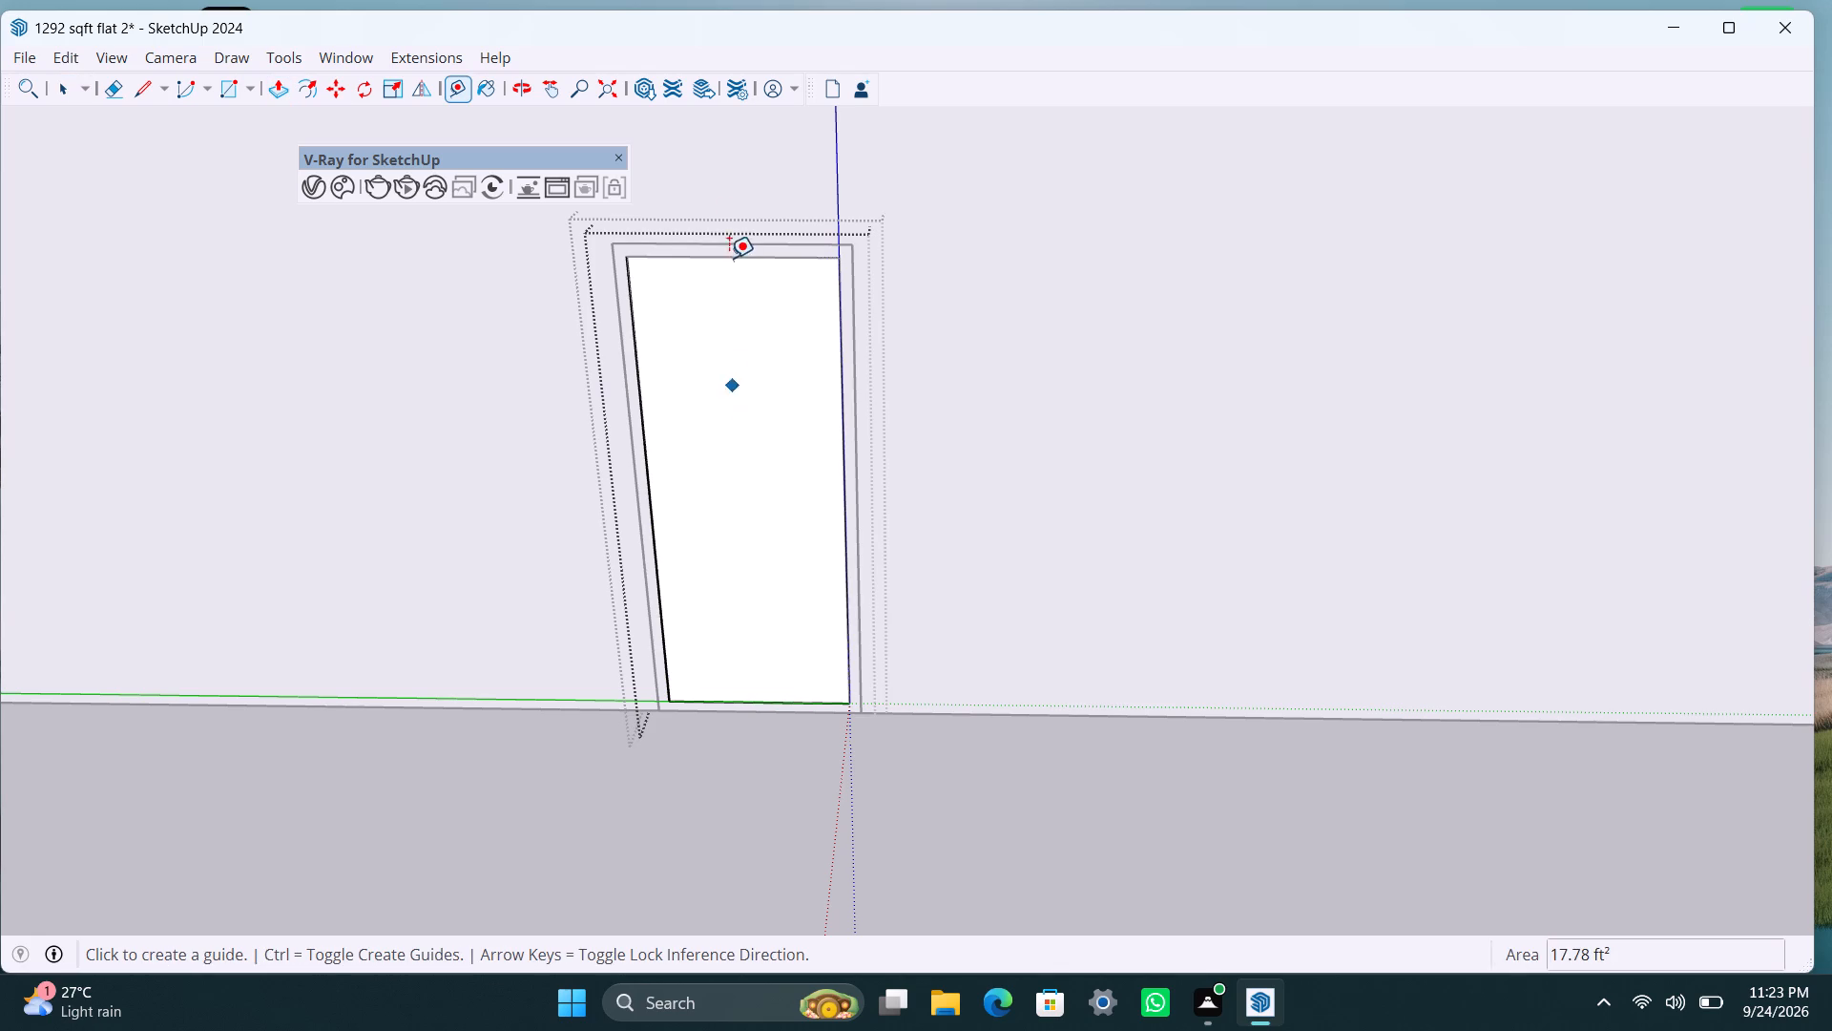
click(716, 263)
text(4')
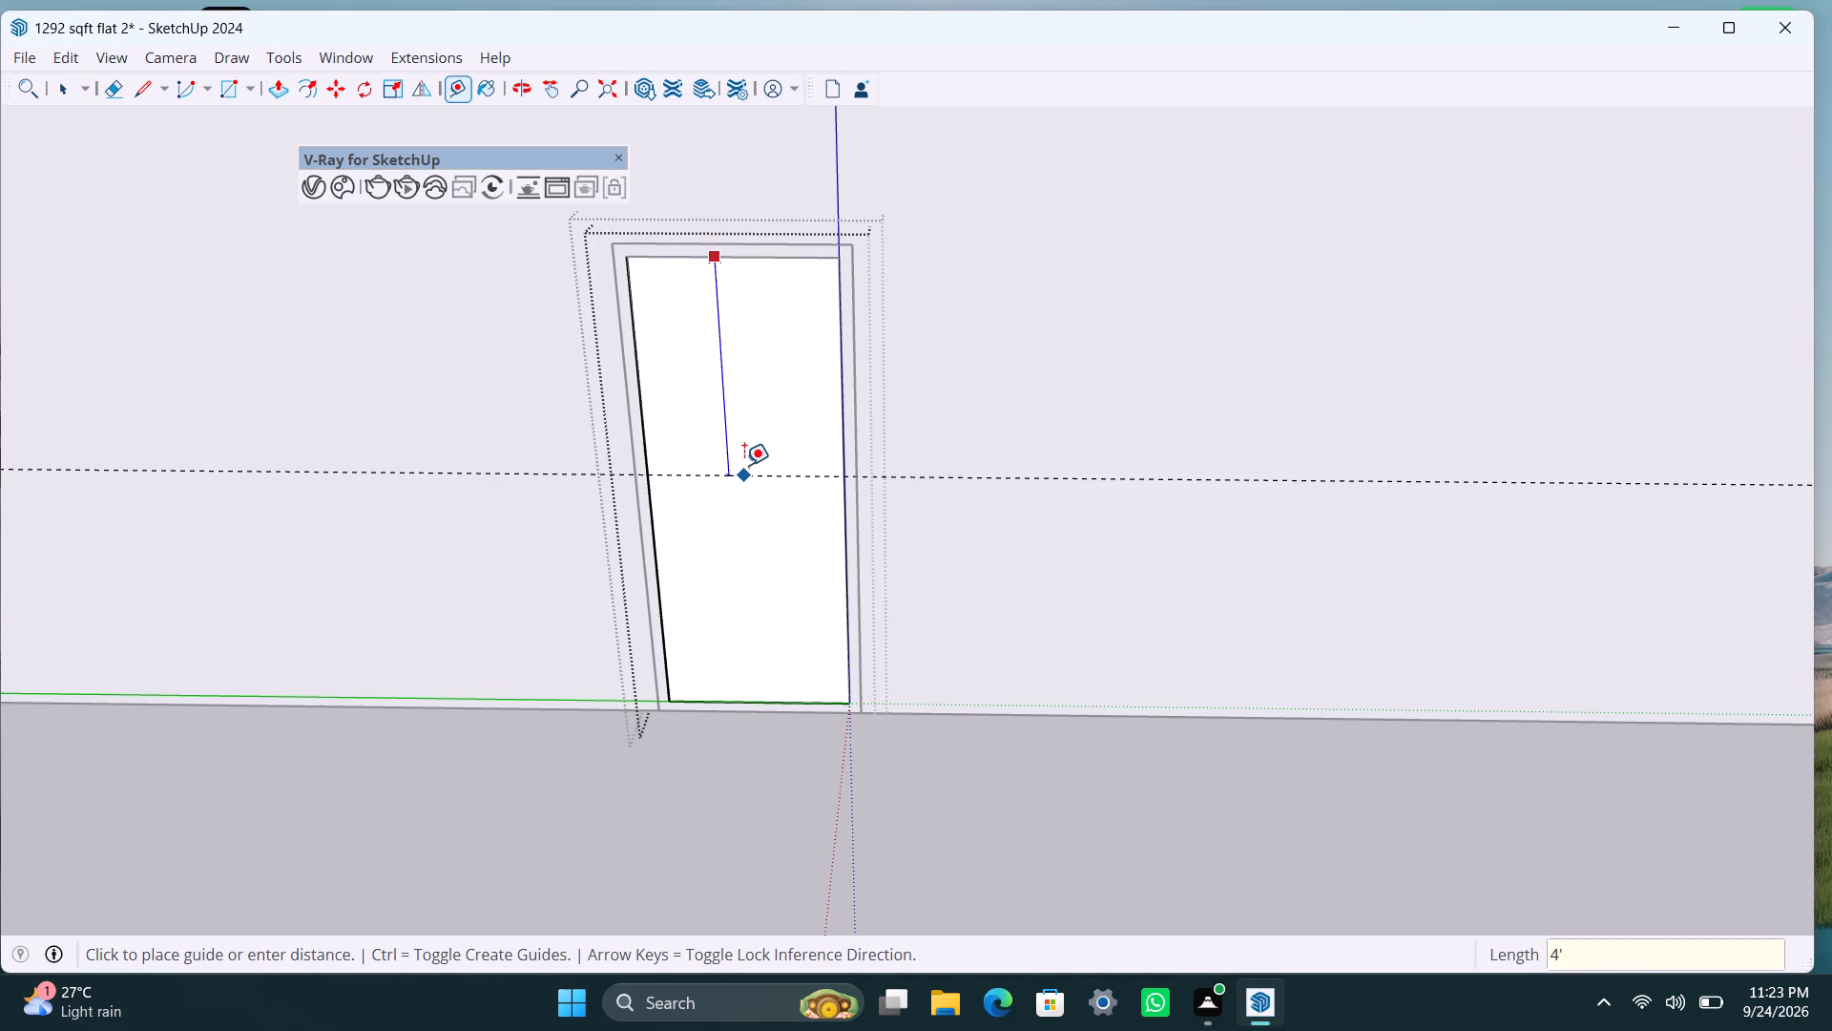
key(Return)
click(718, 540)
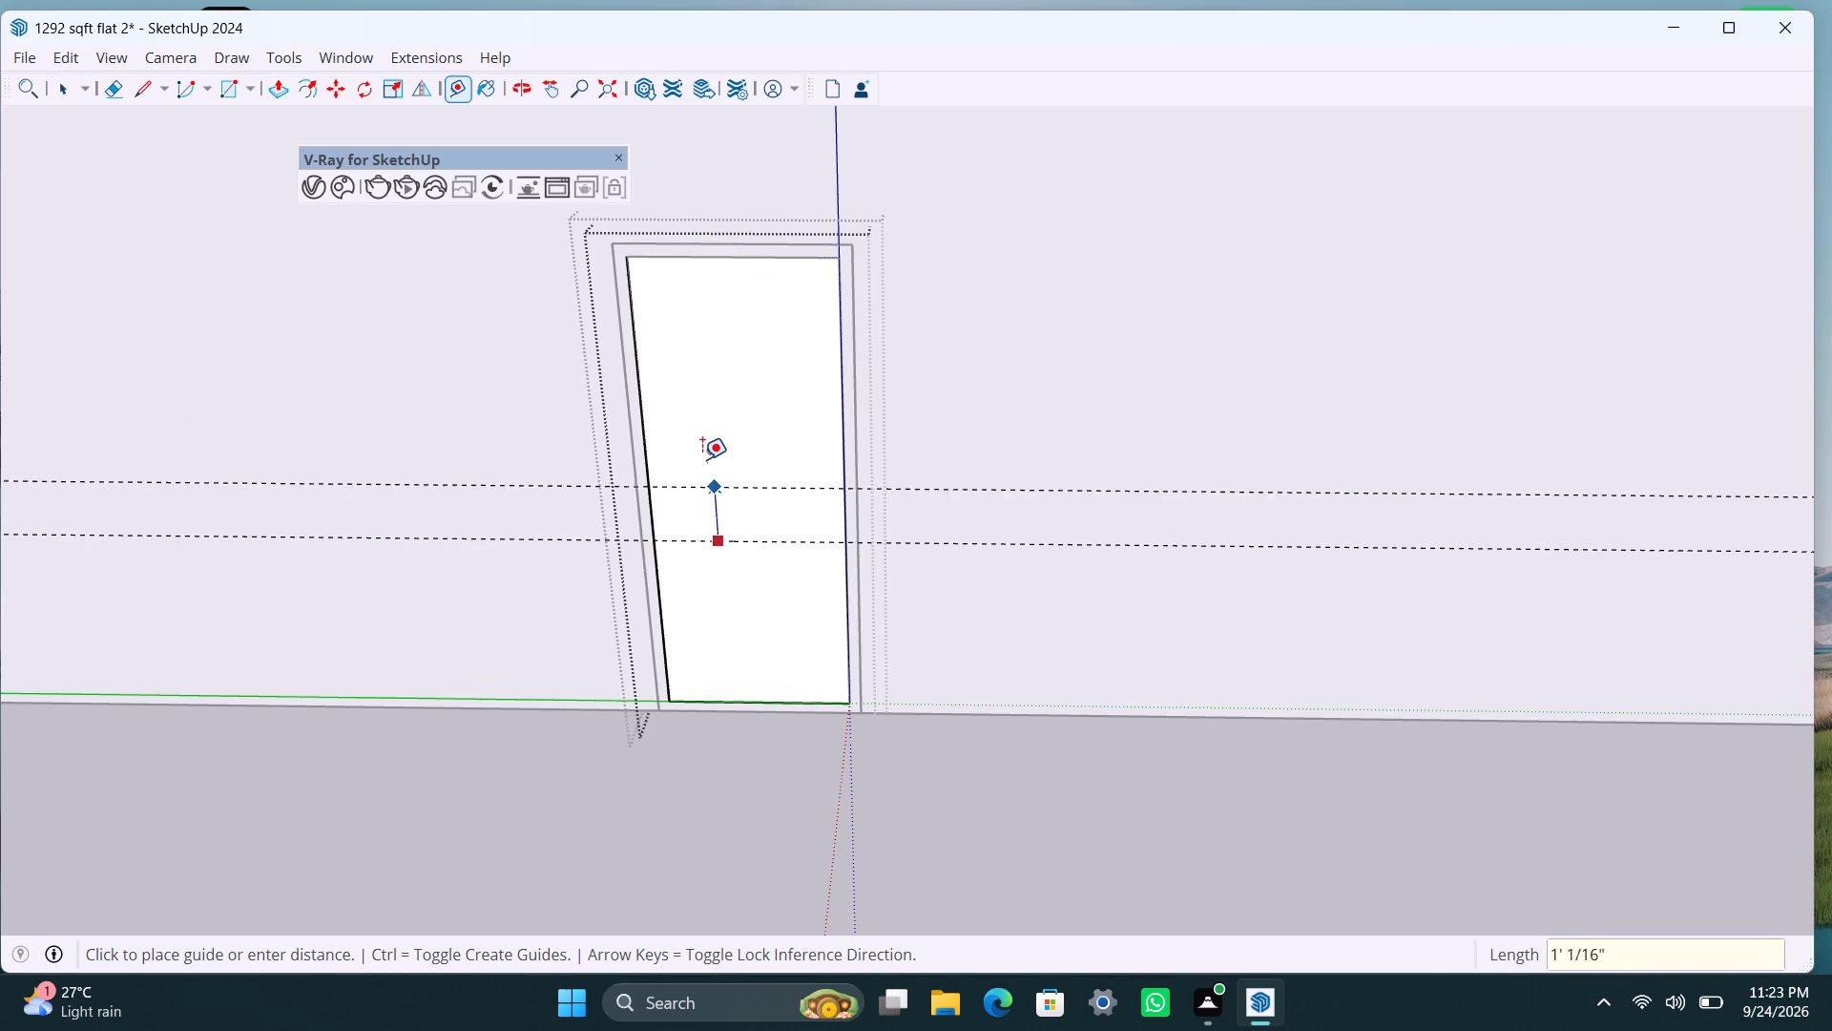
key(8)
key(shift+quotedbl)
key(Return)
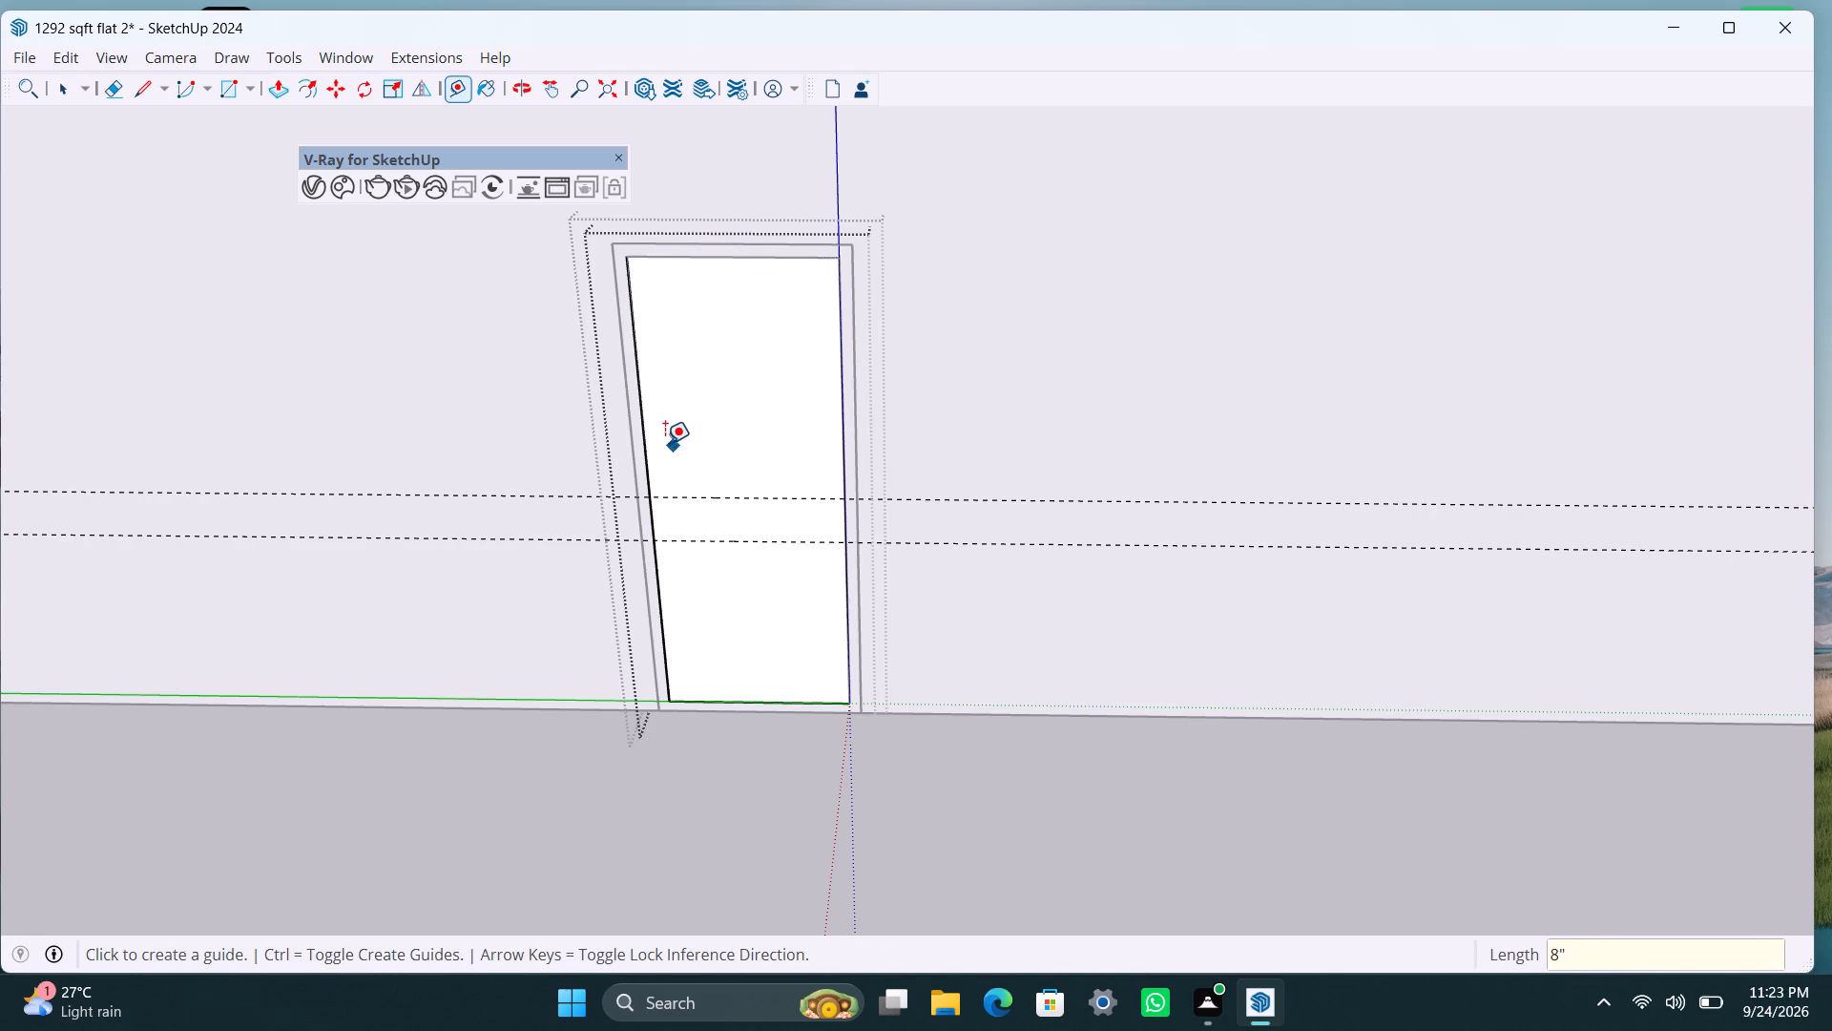
Place vertical guides on the exterior door panel, one 6" in from its left edge and another 1.5" further in.
click(645, 434)
text(6")
key(Return)
click(682, 434)
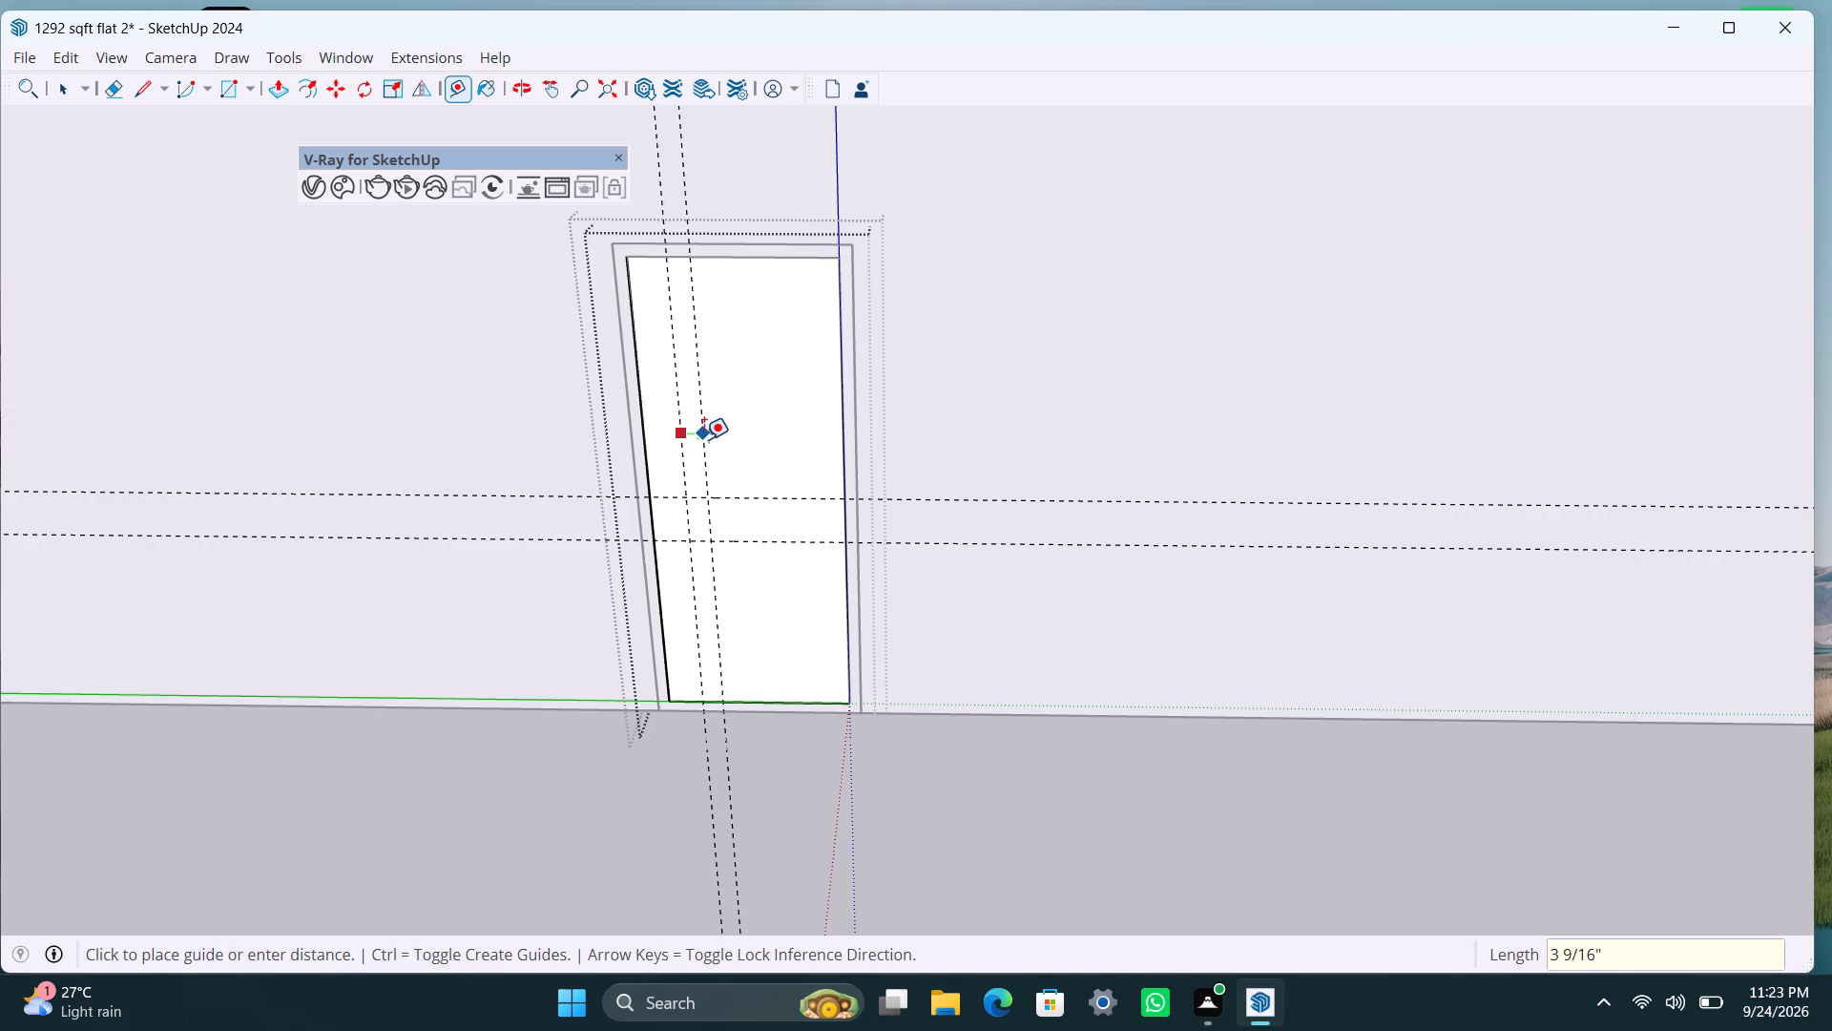
text(1.5")
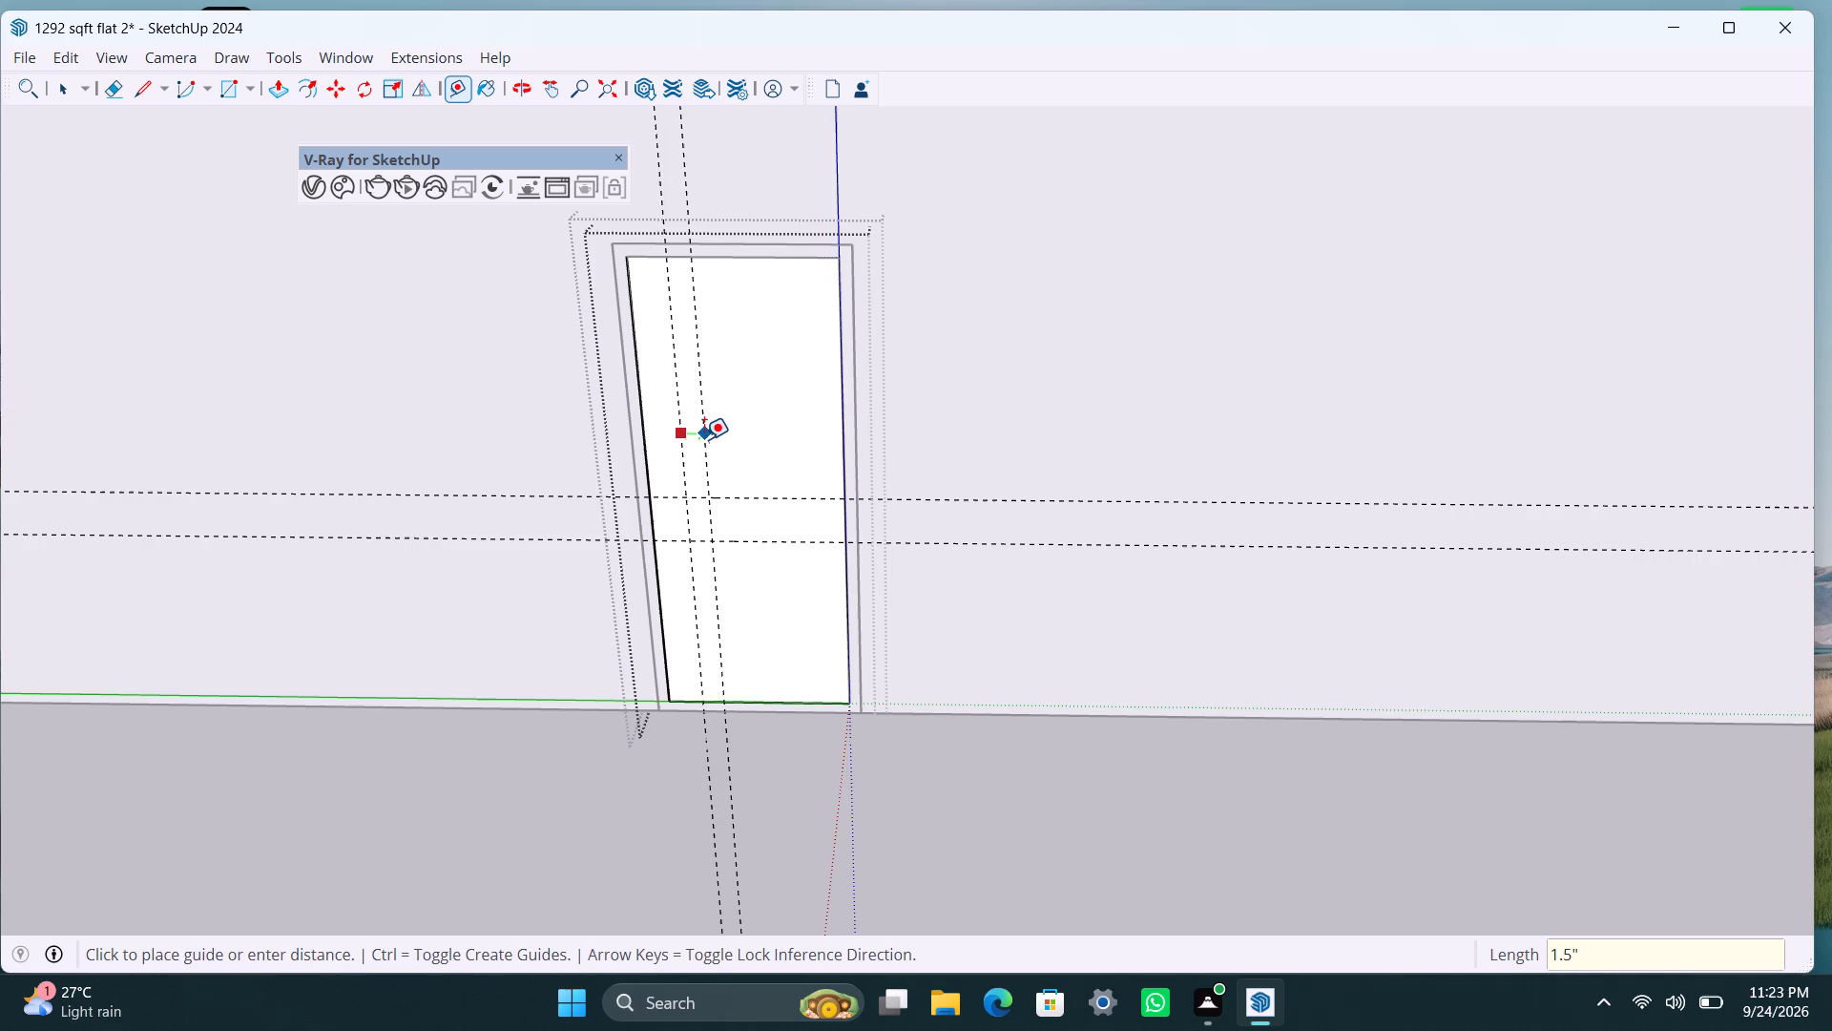
key(Return)
key(space)
Draw the handle rectangle where the four guides cross on the exterior door panel and make it a group.
scroll(699, 527, up, 7)
key(r)
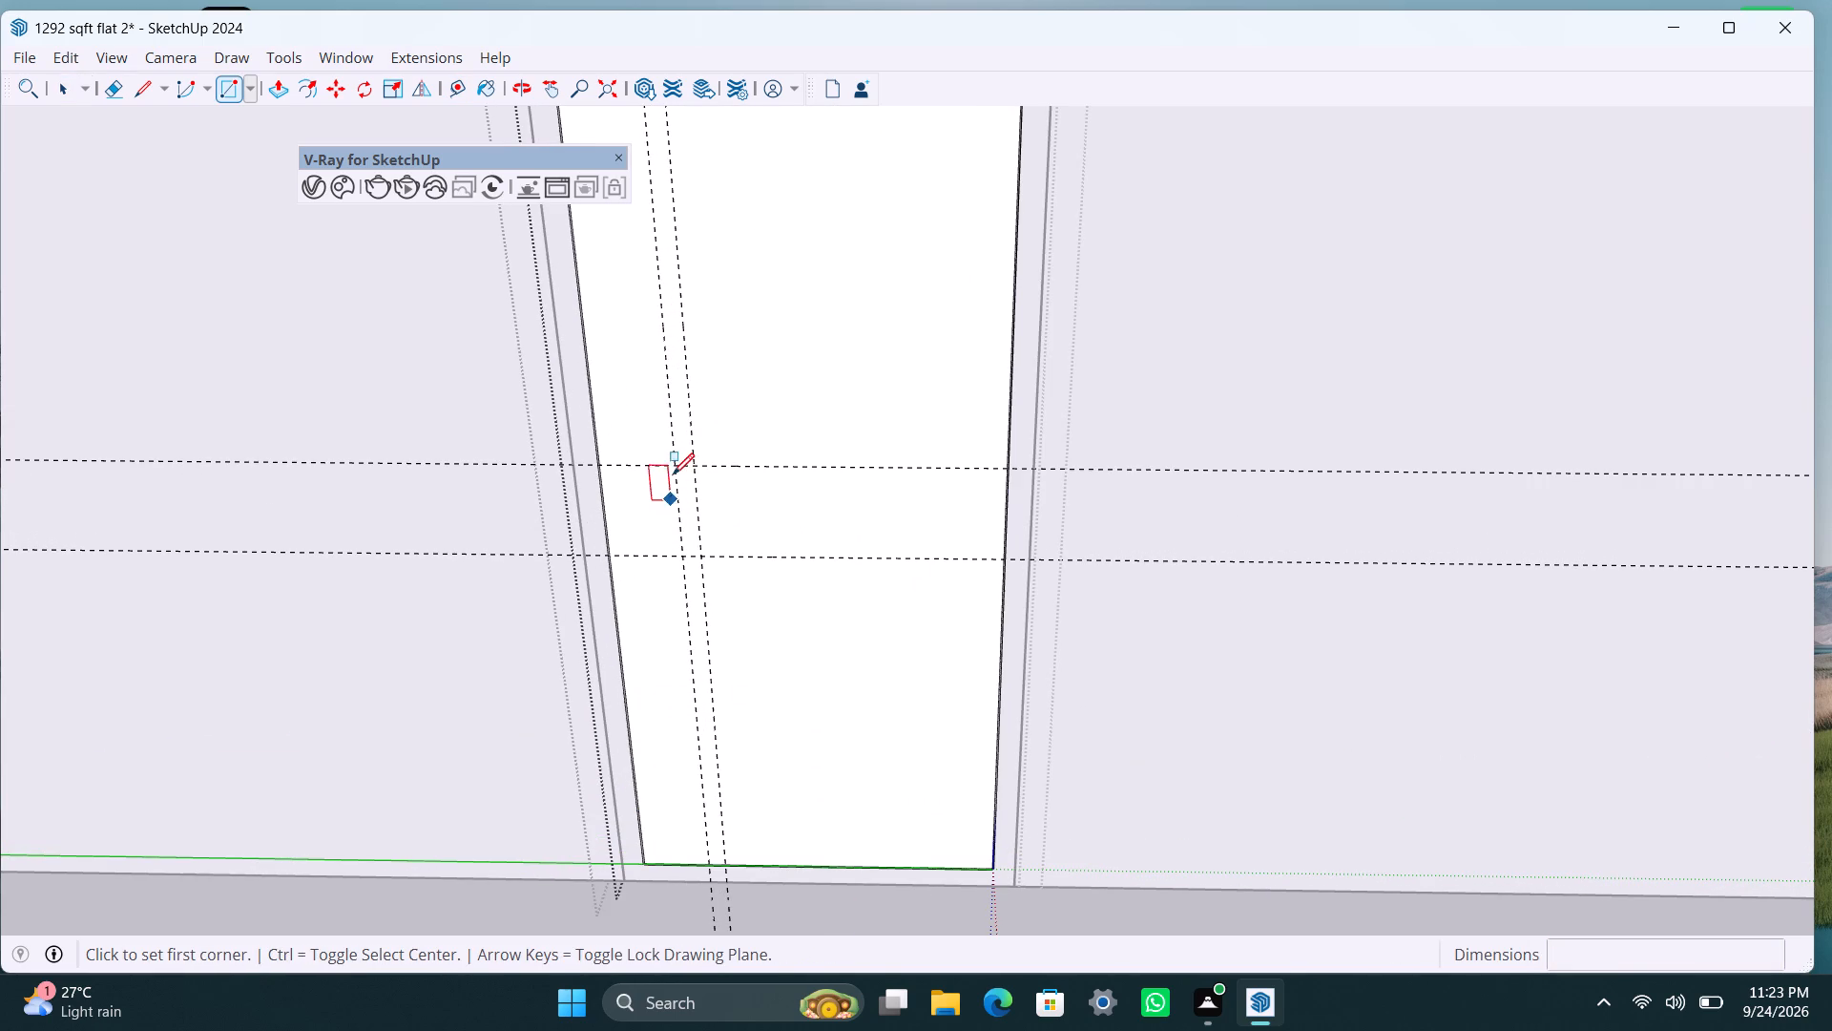
drag(676, 462, 676, 485)
click(703, 559)
key(space)
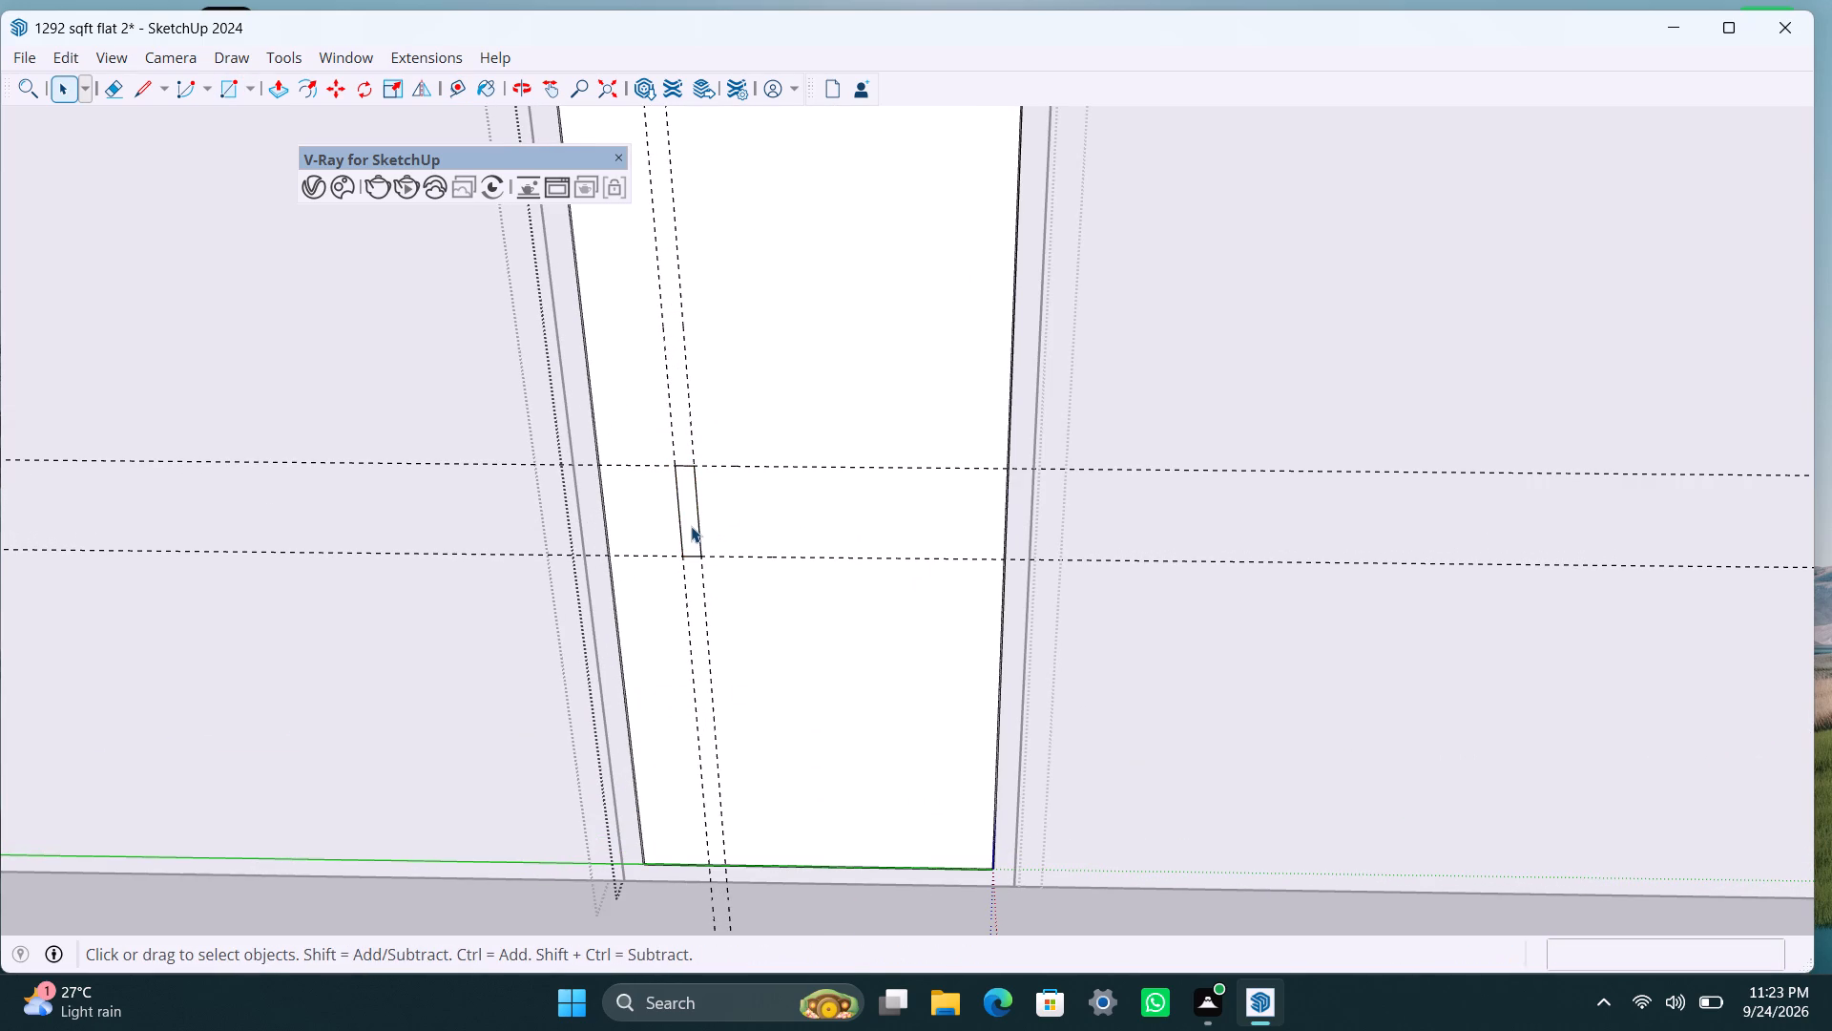
double_click(691, 525)
right_click(690, 524)
drag(845, 226, 833, 240)
Extrude the exterior door's handle face 0.5" and close the open groups.
scroll(638, 571, up, 3)
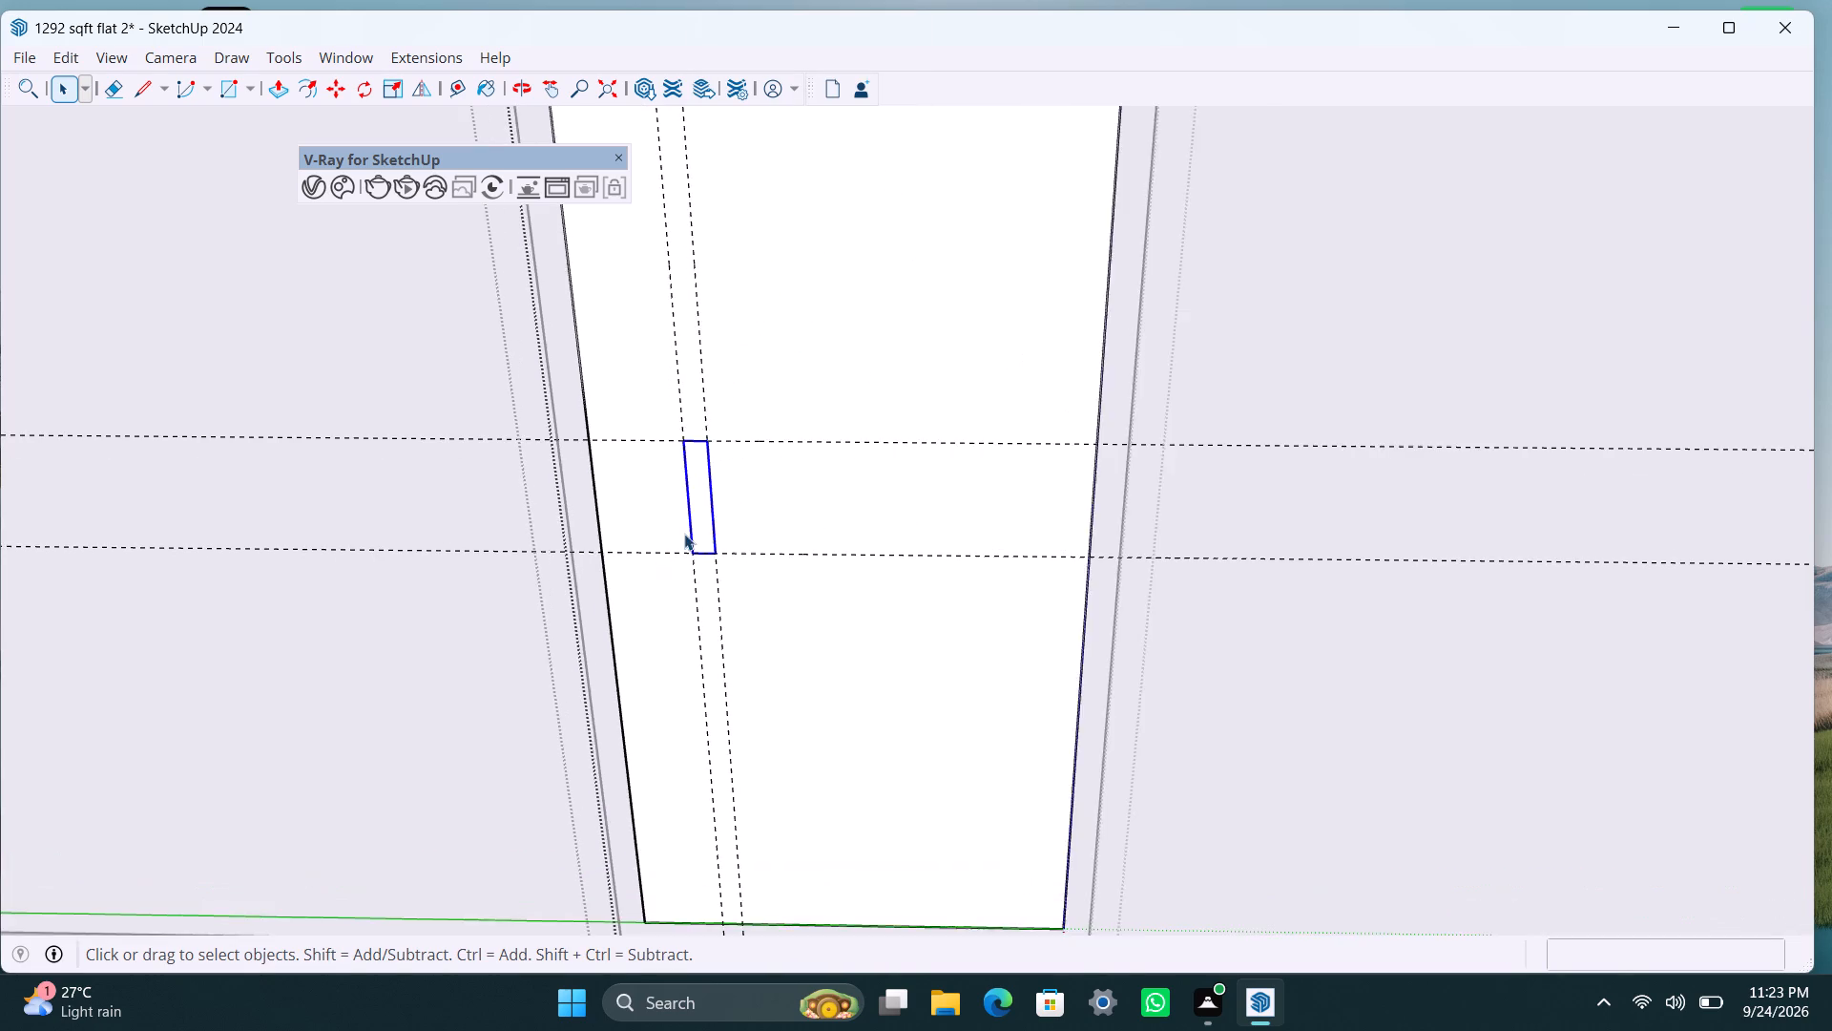
scroll(684, 534, up, 1)
triple_click(697, 493)
key(p)
drag(697, 491, 694, 502)
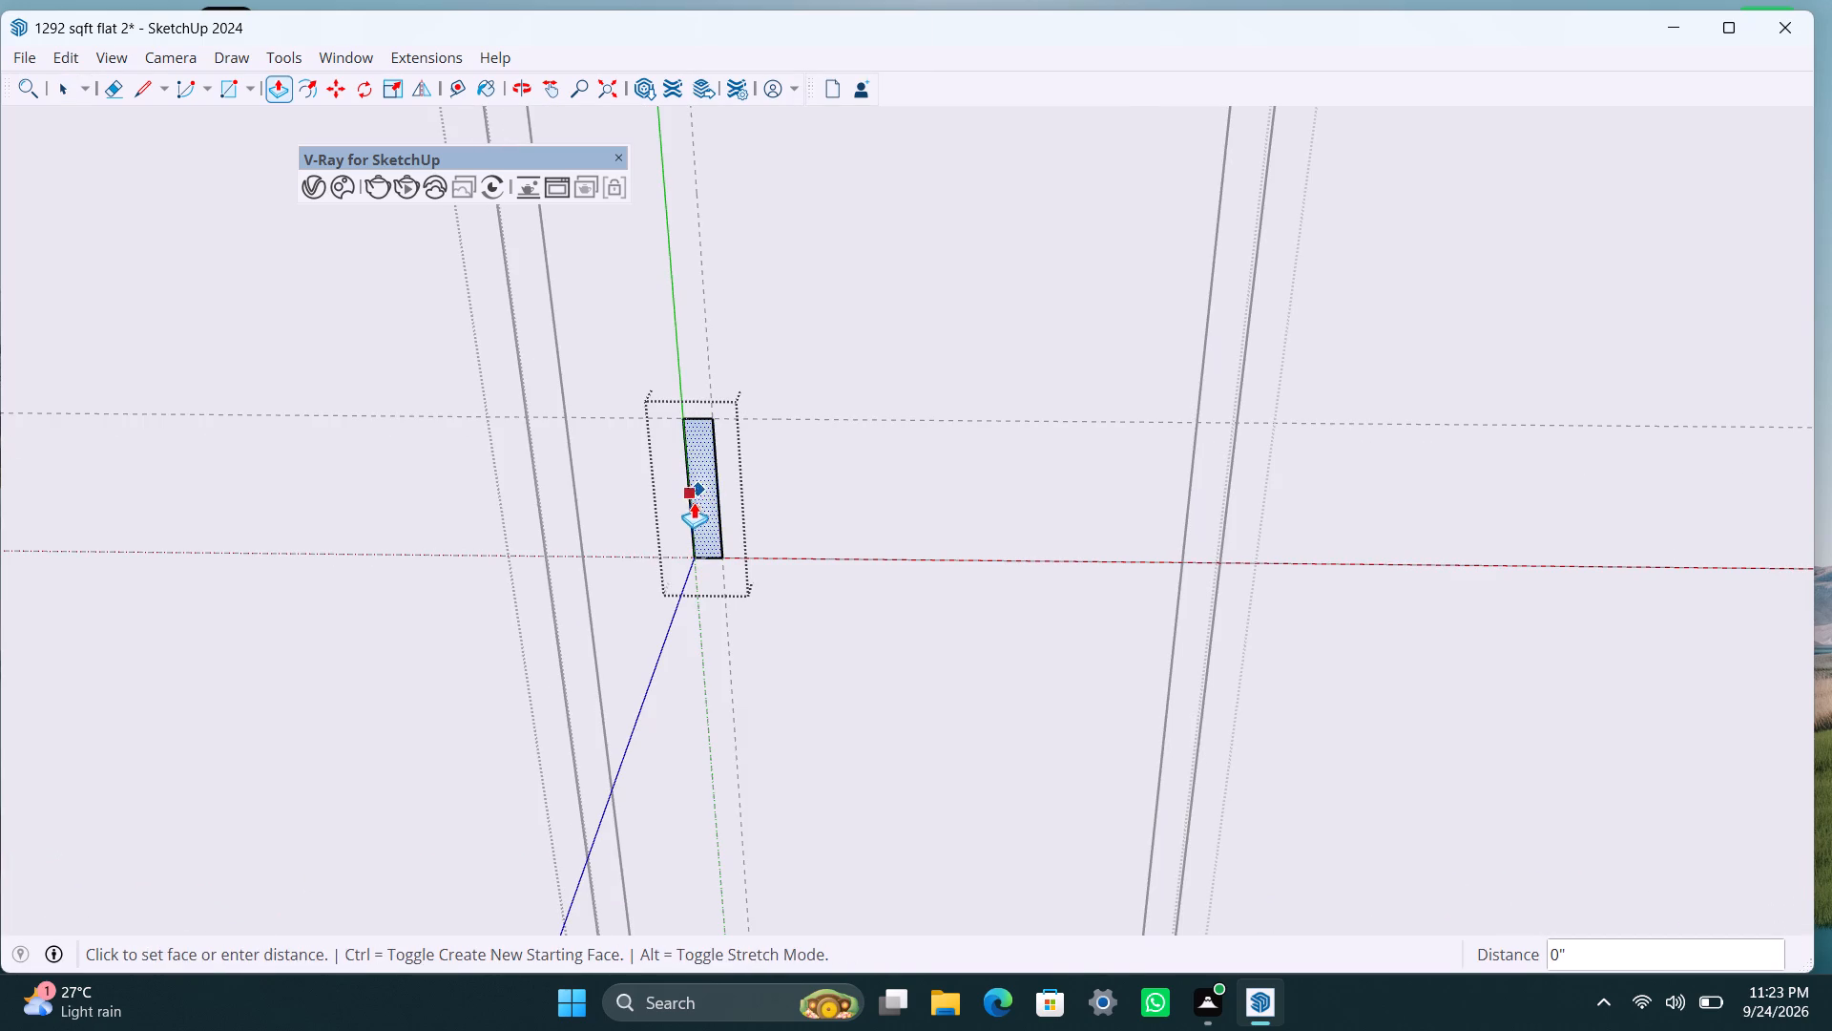
drag(694, 502, 693, 503)
drag(706, 504, 691, 515)
text(0.5")
key(Return)
key(space)
scroll(738, 505, down, 20)
scroll(738, 505, down, 1)
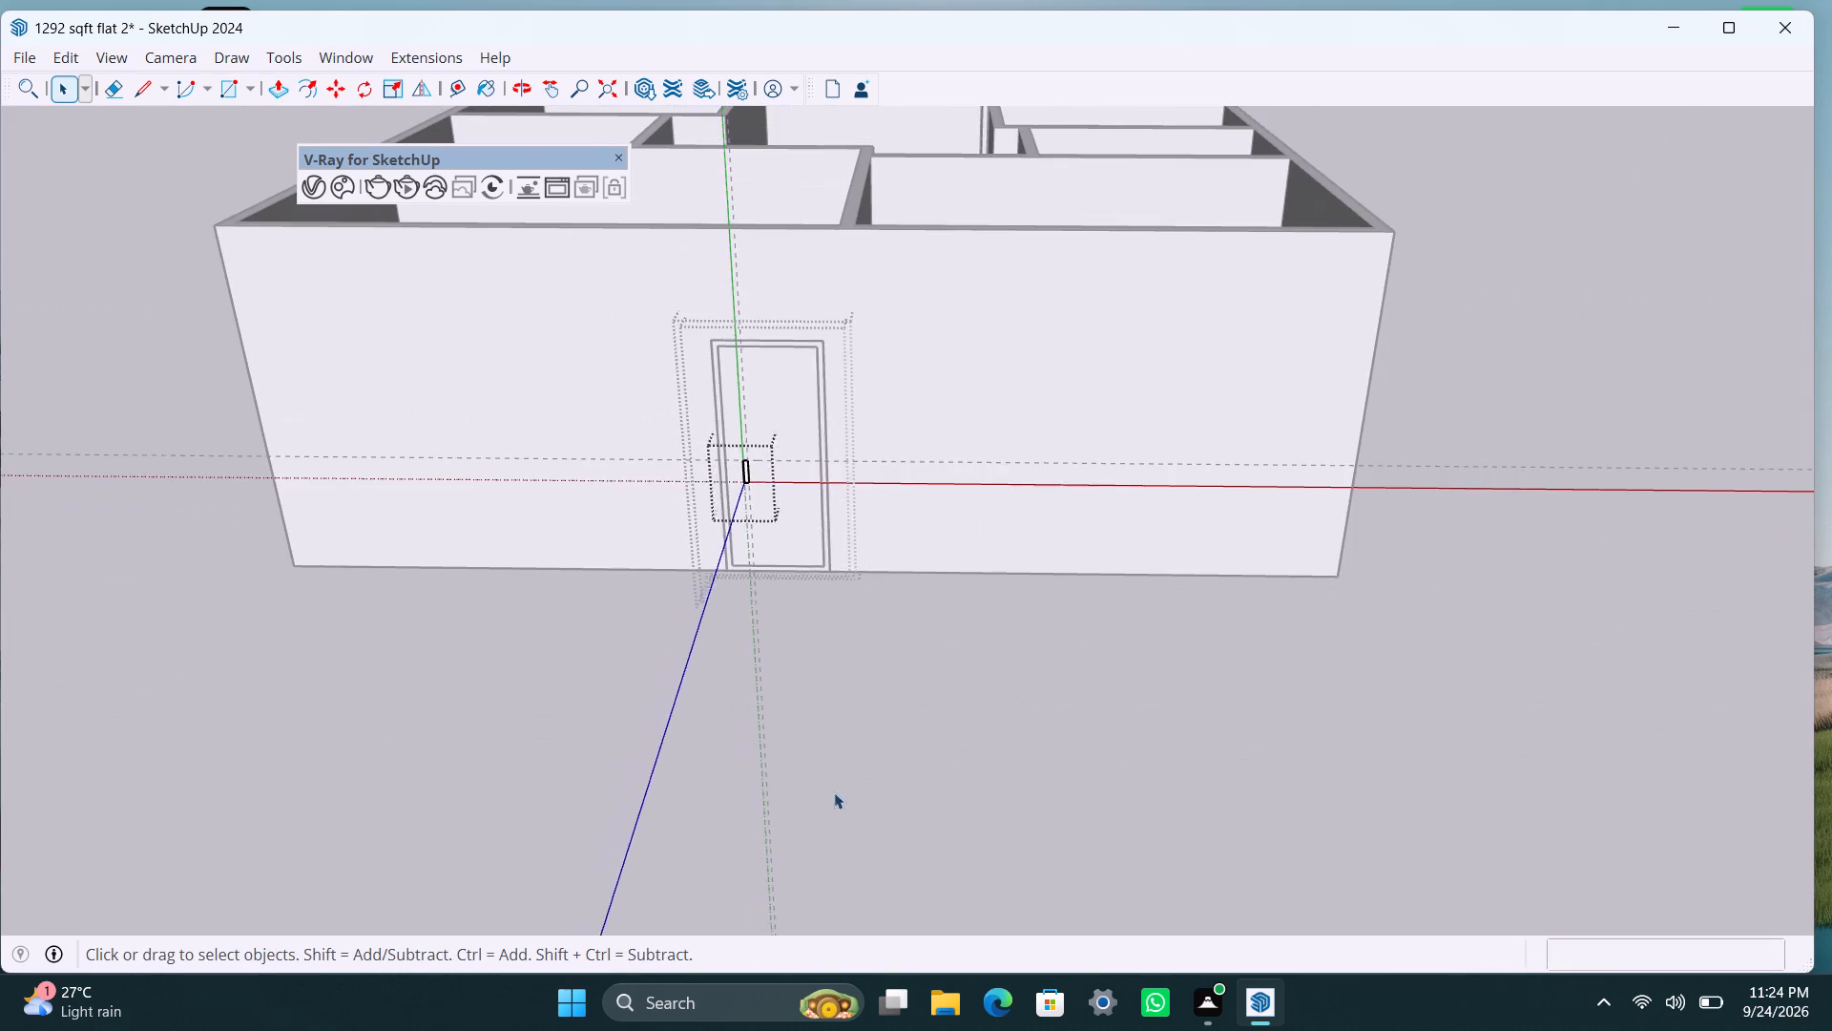
double_click(834, 792)
drag(838, 778, 846, 765)
Draw a rectangle filling the interior doorway at the wall corner beside the wide opening and make it a group.
scroll(910, 566, down, 5)
middle_drag(853, 426, 794, 769)
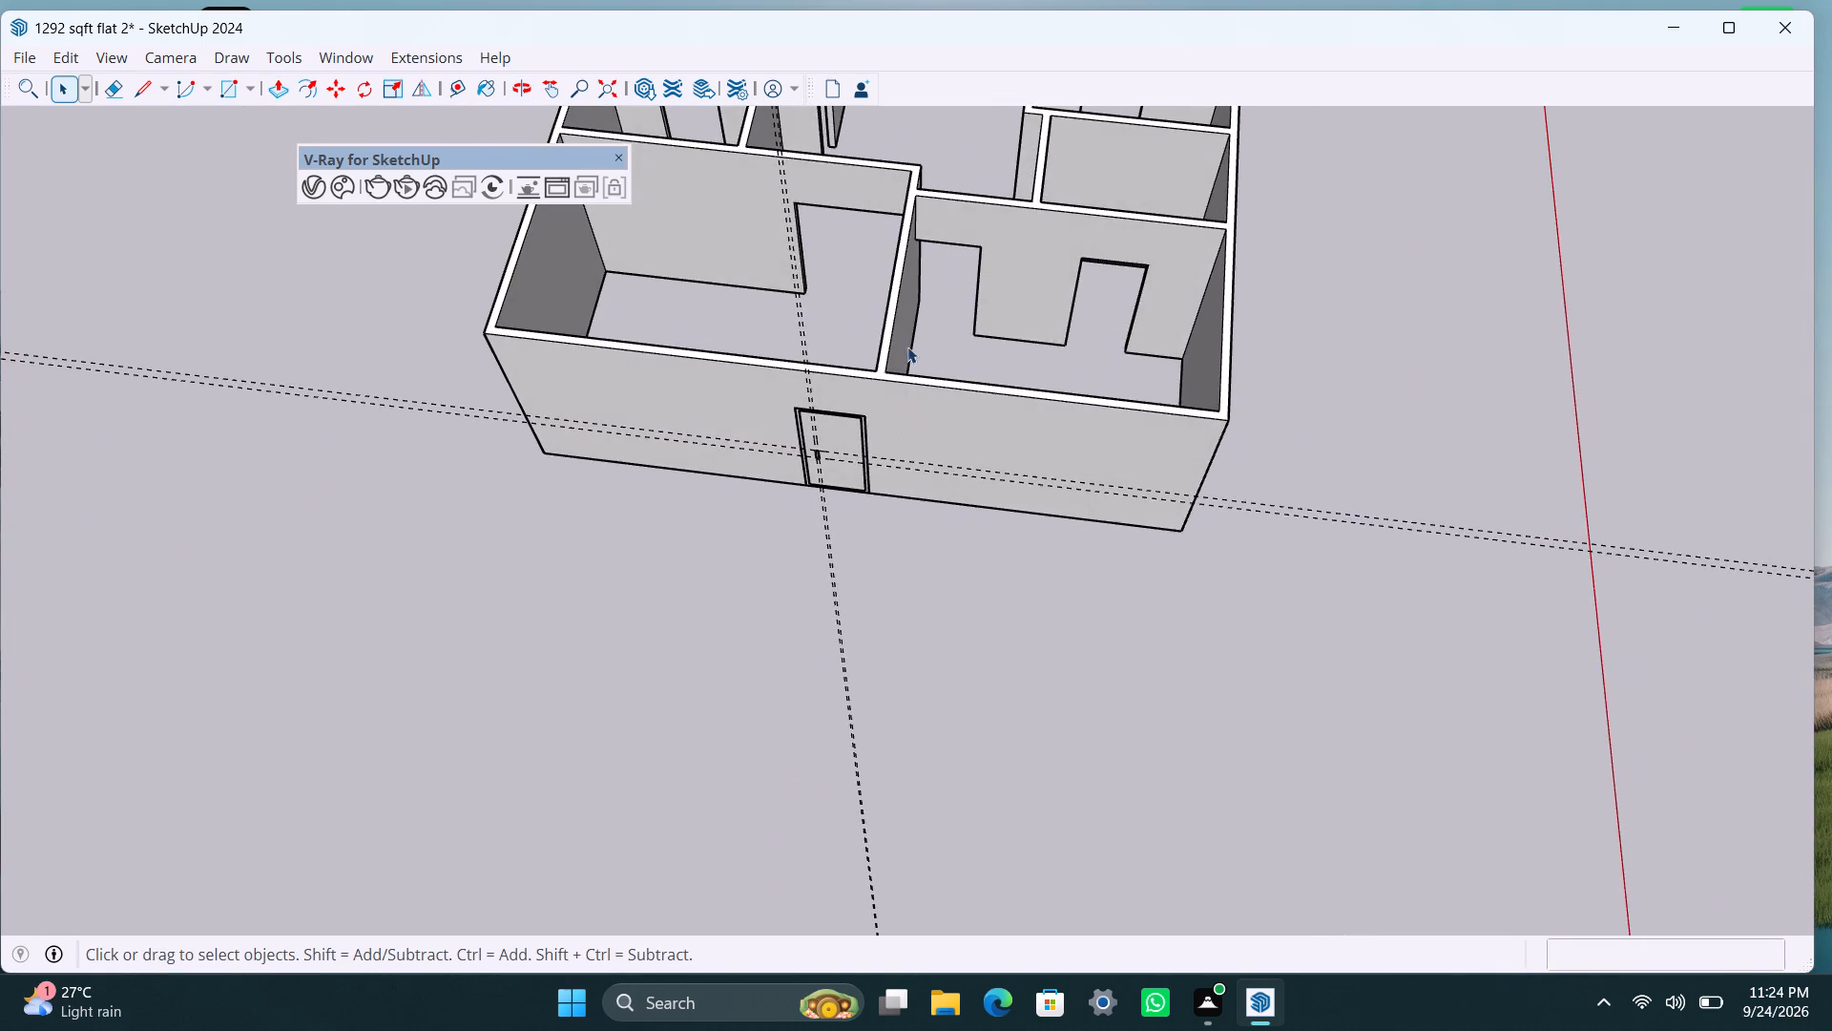
scroll(915, 314, up, 2)
middle_drag(1323, 478, 131, 458)
scroll(1046, 789, down, 4)
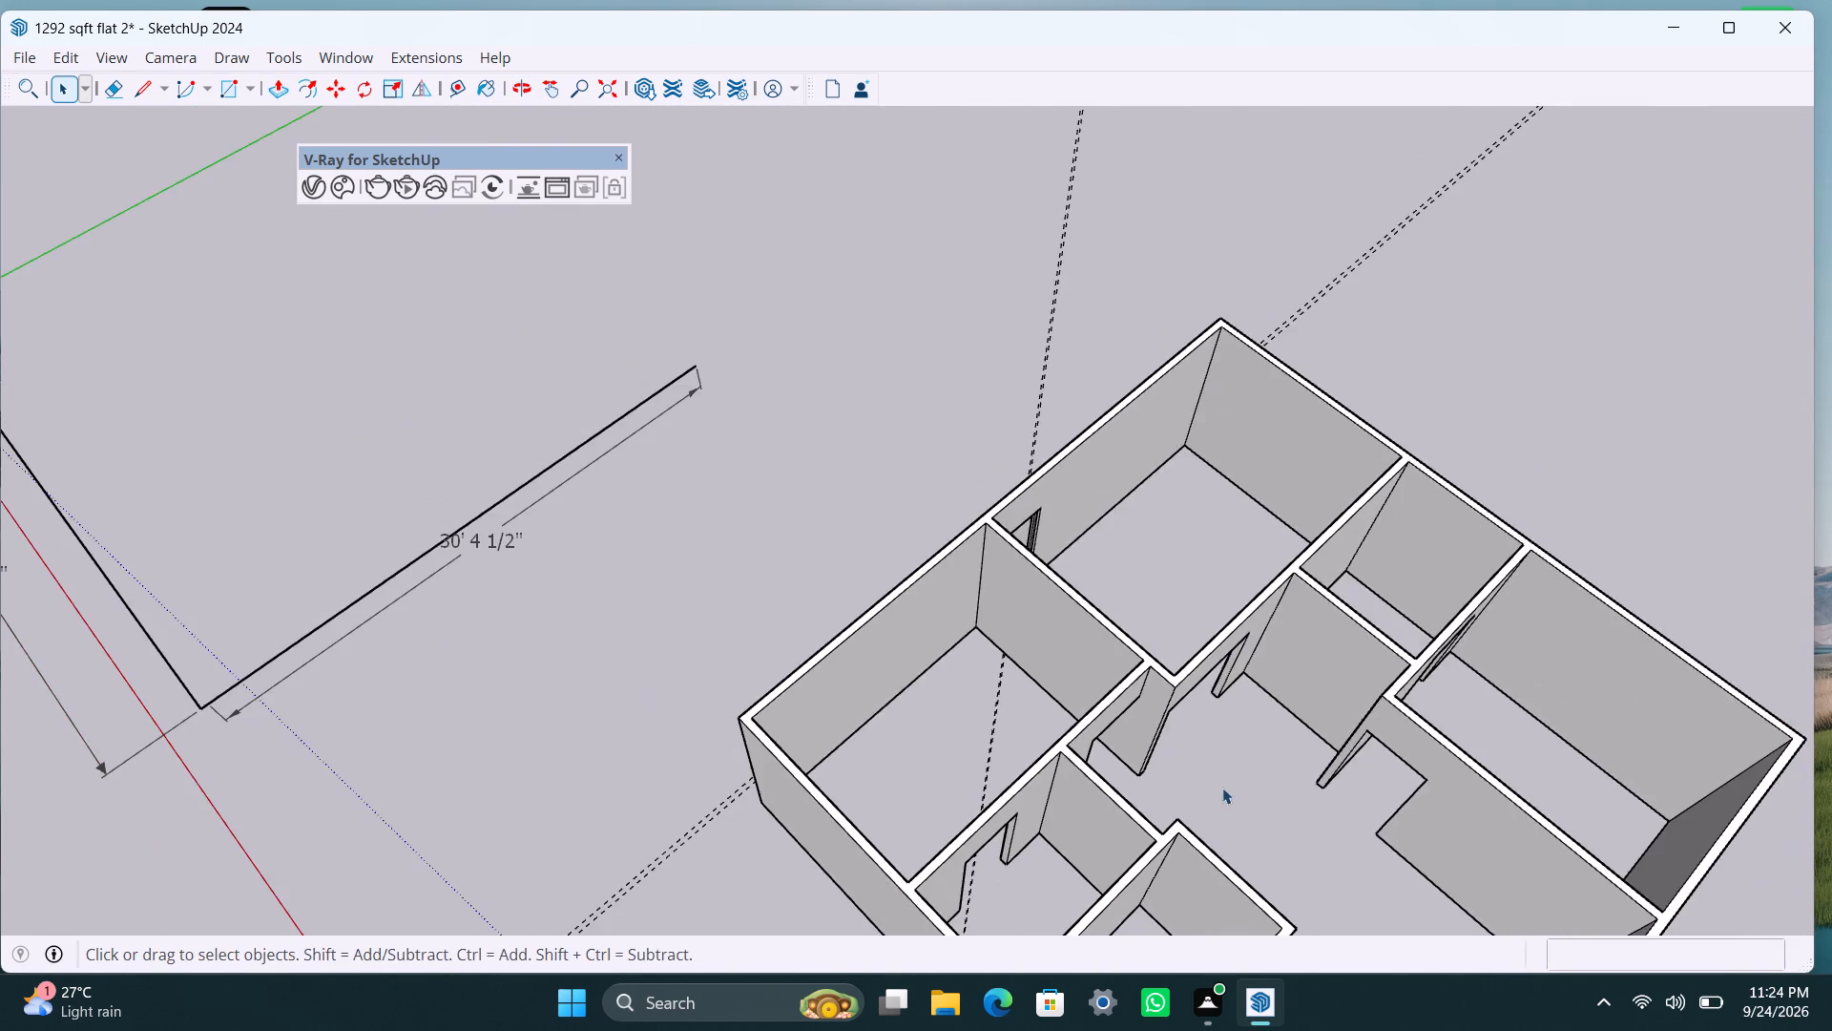
middle_drag(1218, 787, 727, 736)
scroll(762, 764, down, 3)
shift+middle_drag(791, 765, 937, 492)
scroll(937, 503, up, 3)
middle_drag(883, 640, 912, 643)
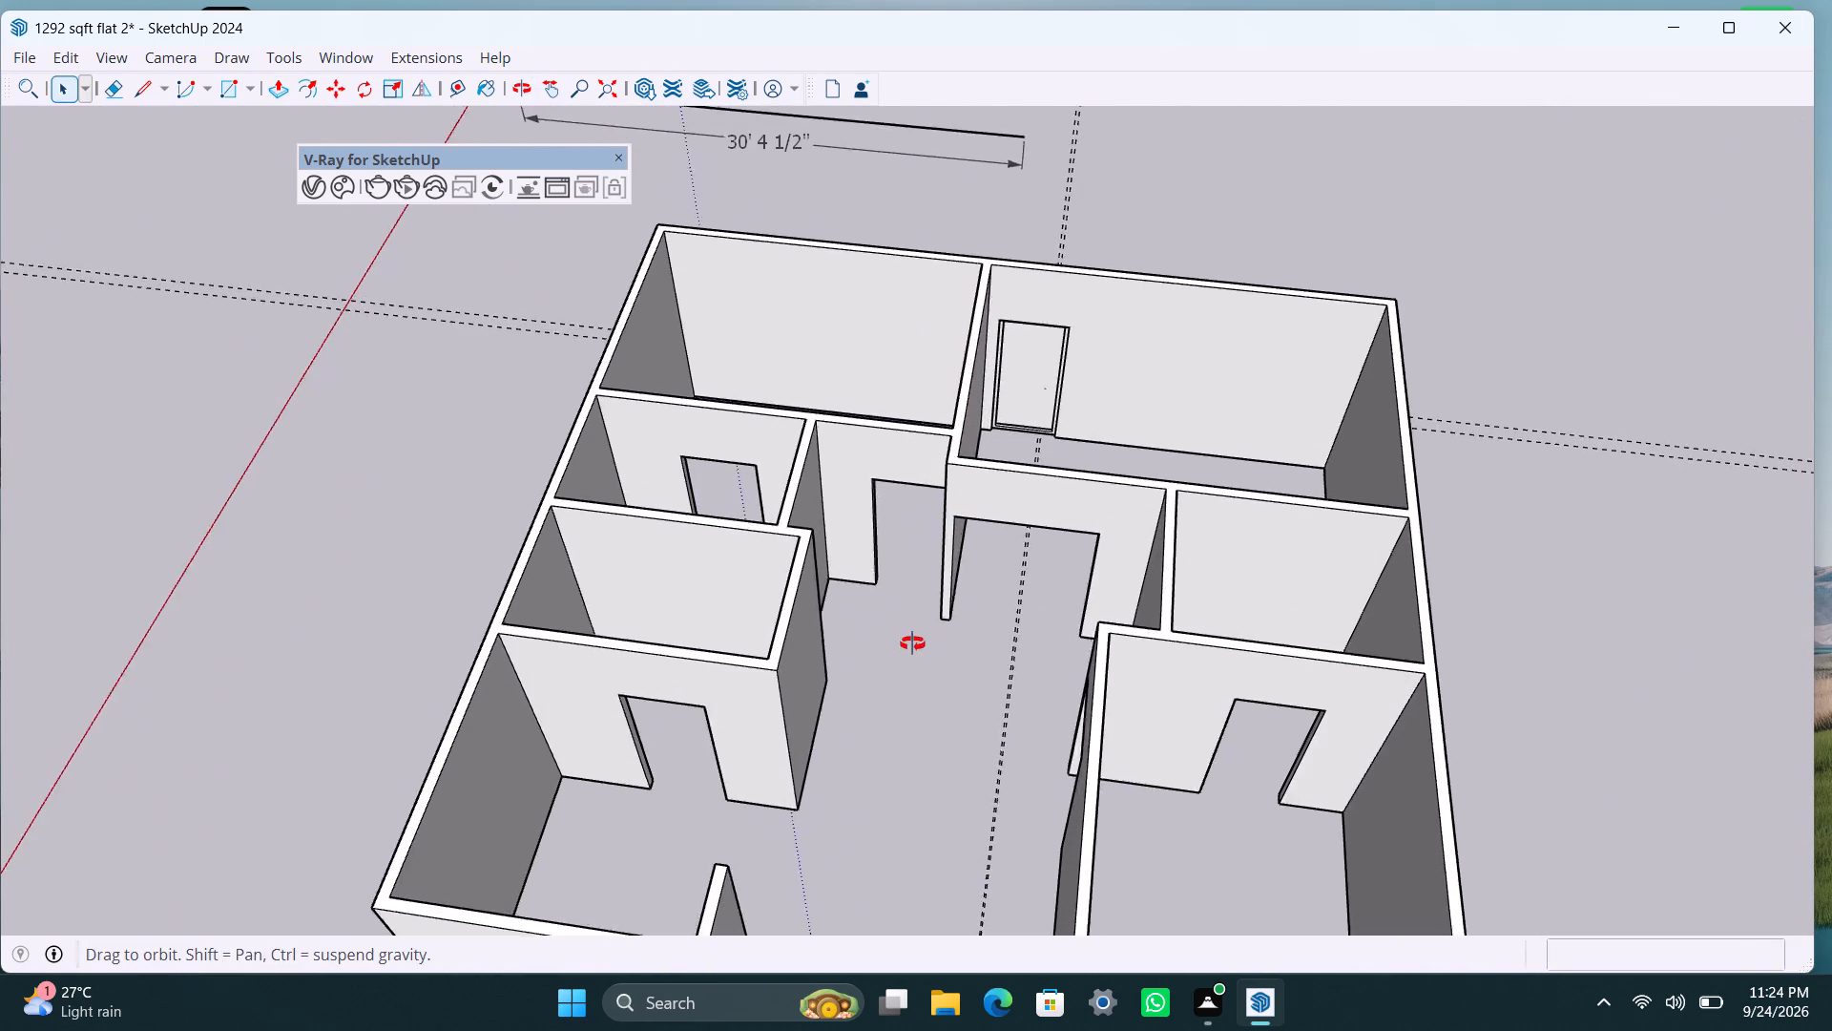
middle_drag(912, 643, 942, 646)
scroll(934, 562, up, 5)
shift+middle_drag(910, 543, 929, 581)
scroll(909, 523, up, 2)
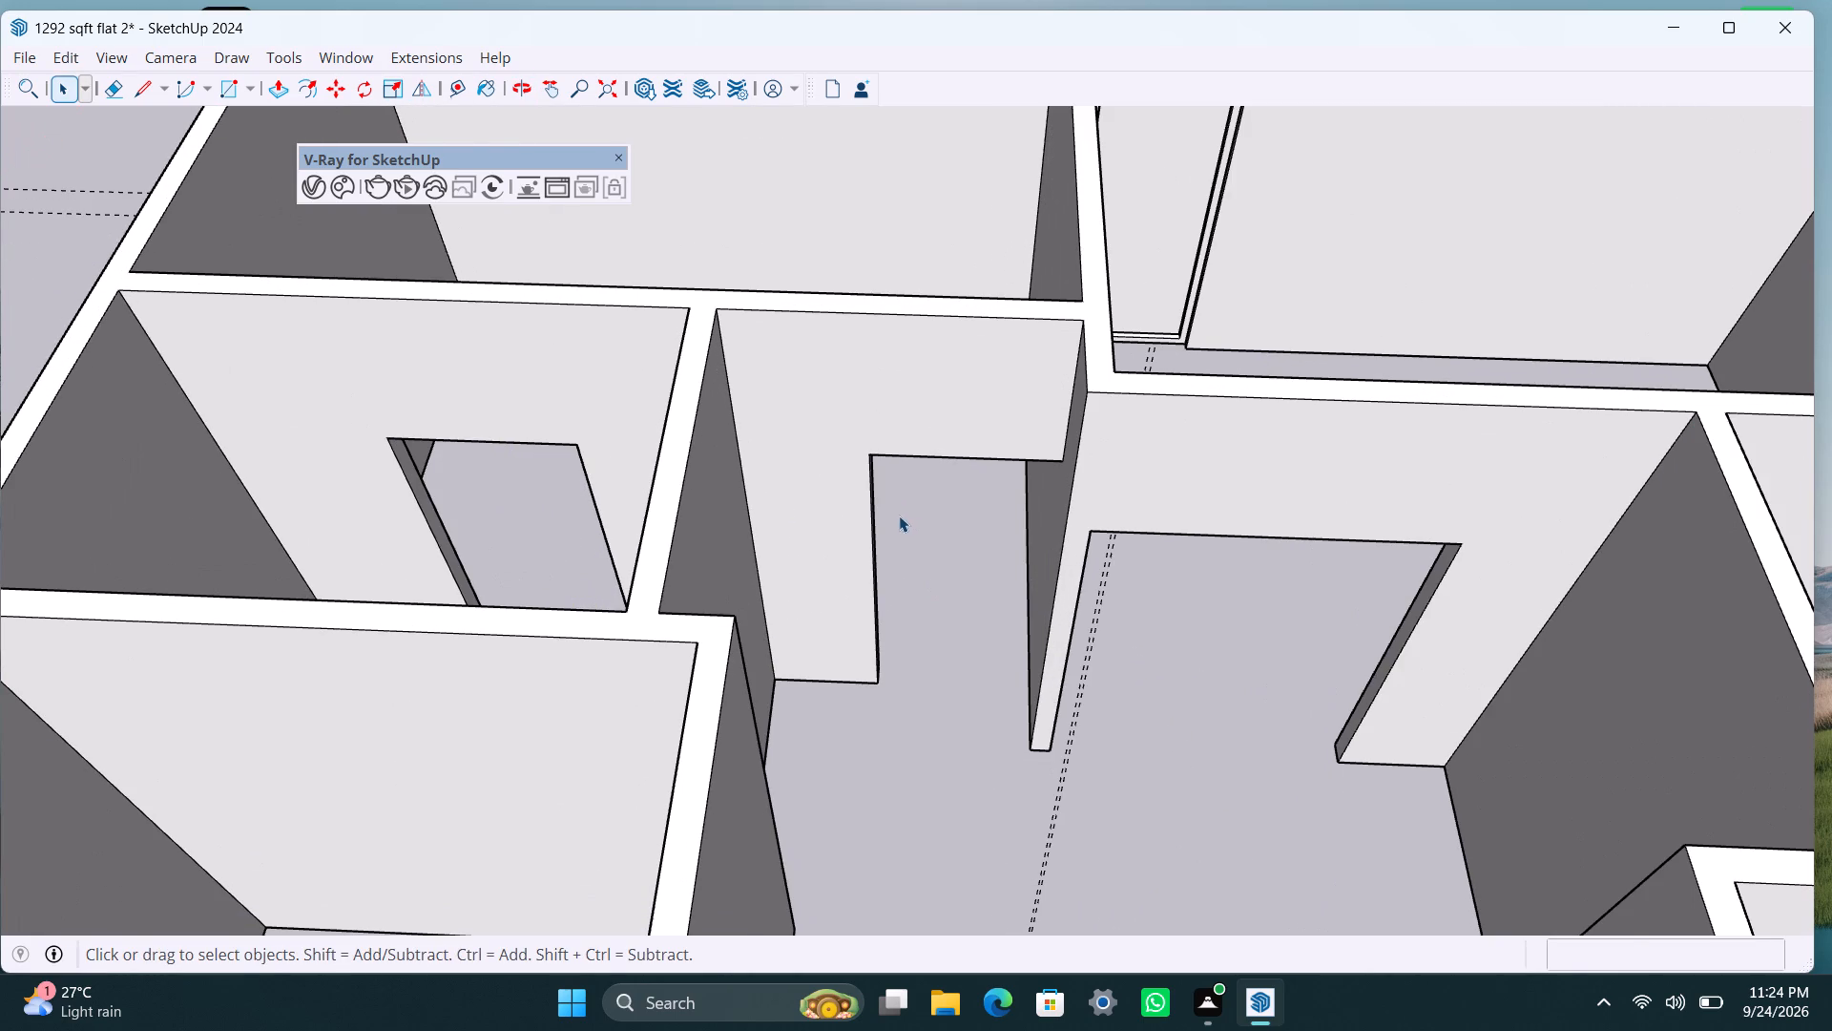
key(r)
drag(870, 449, 870, 491)
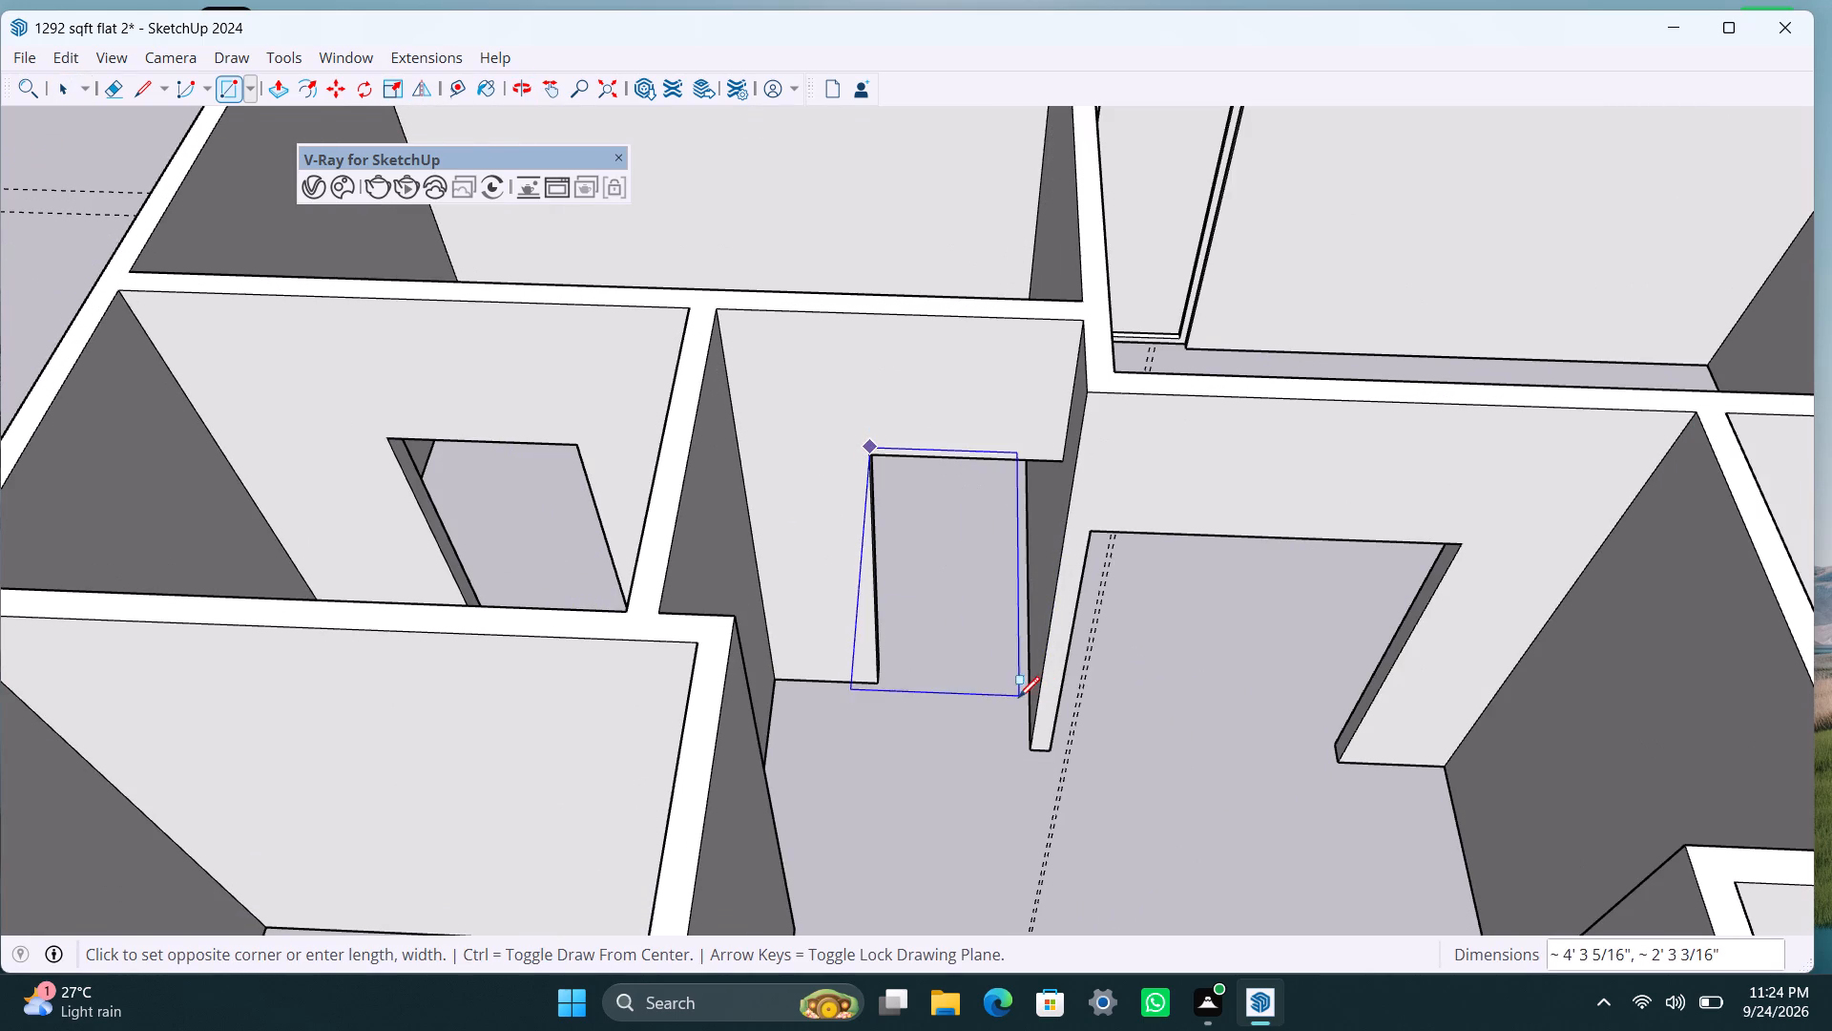
key(space)
key(r)
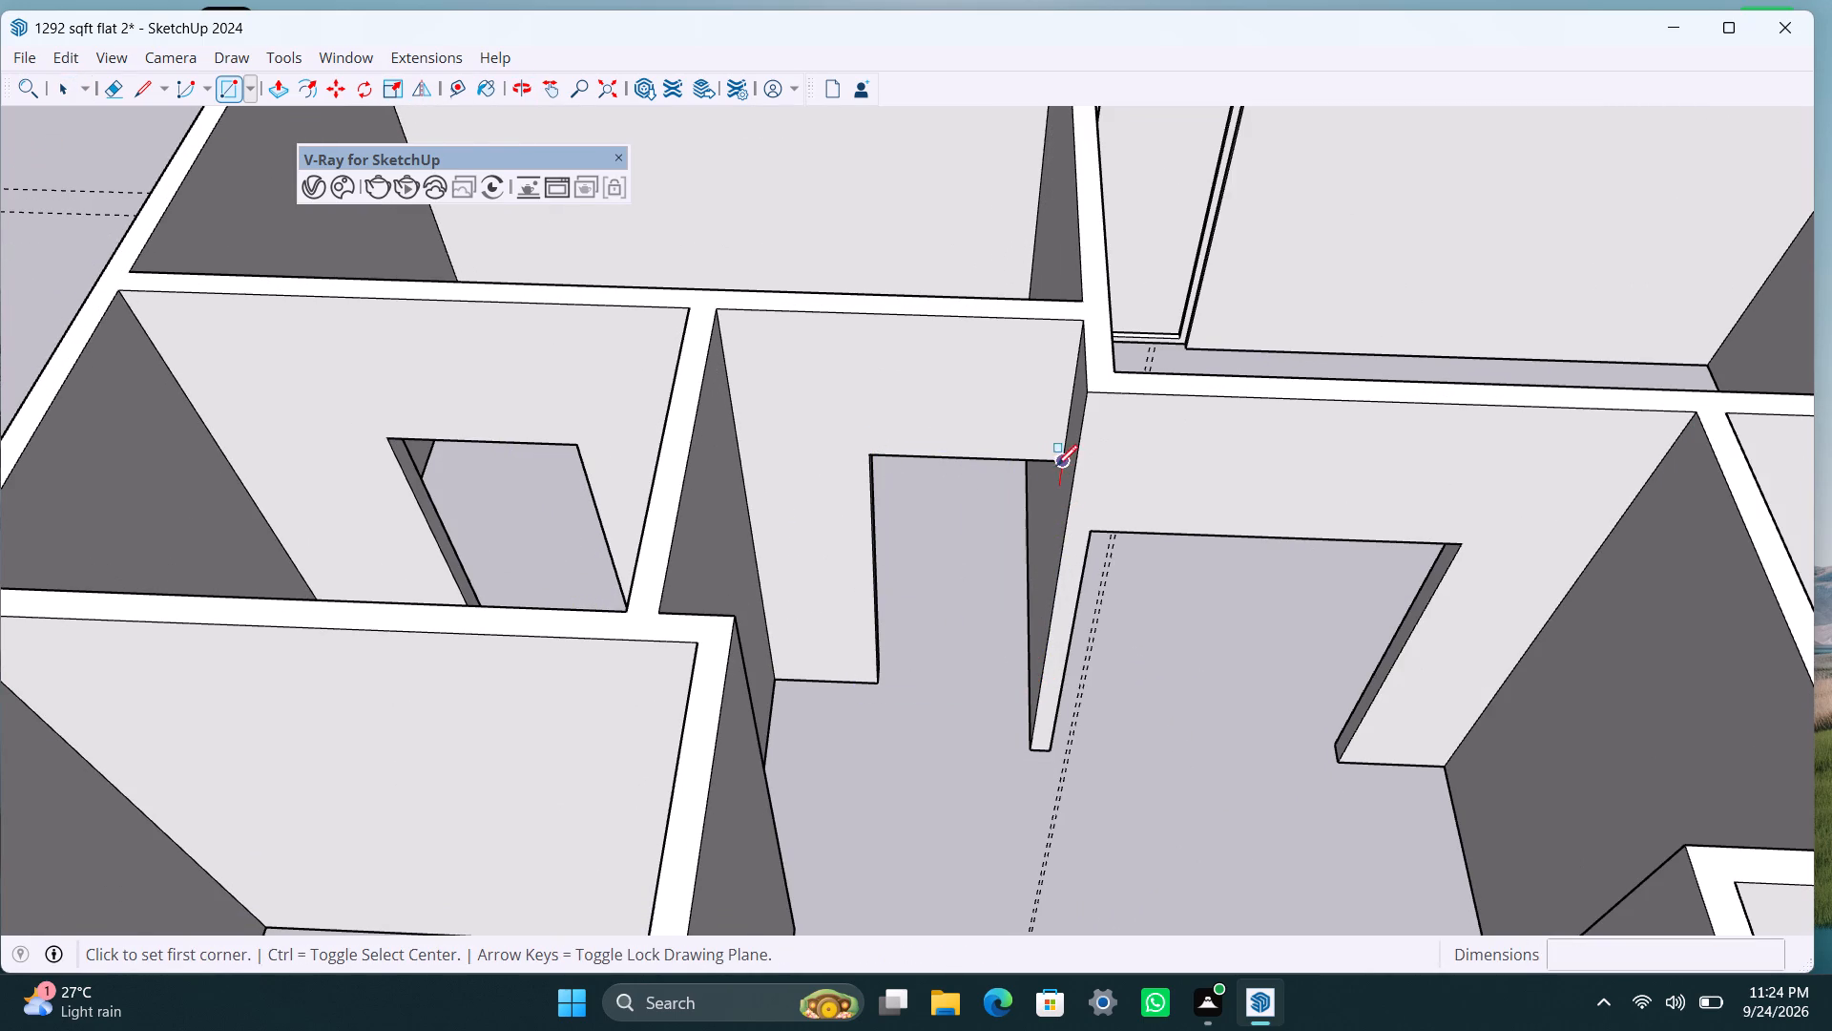
drag(1063, 461, 1055, 476)
click(876, 688)
key(space)
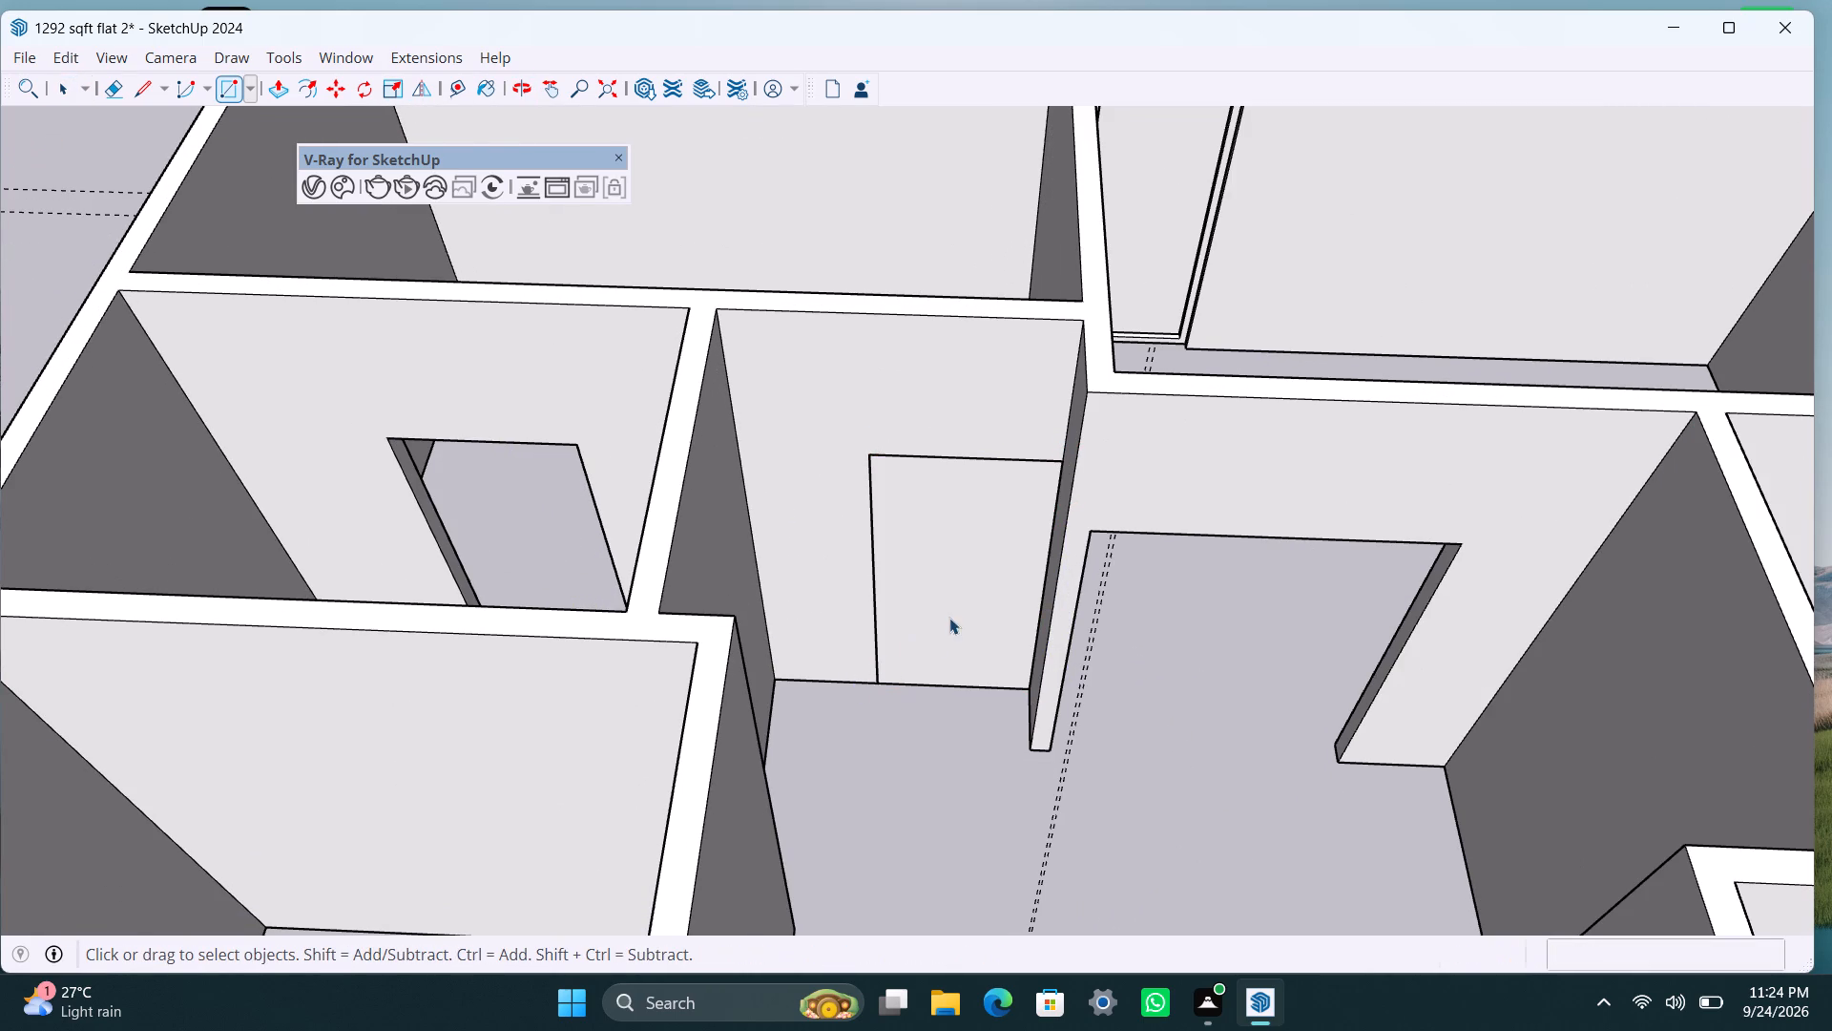
double_click(949, 618)
right_click(940, 614)
click(1029, 307)
Inside the interior door group, offset the face outline 2" inward and delete the inner face to leave a frame.
triple_click(897, 510)
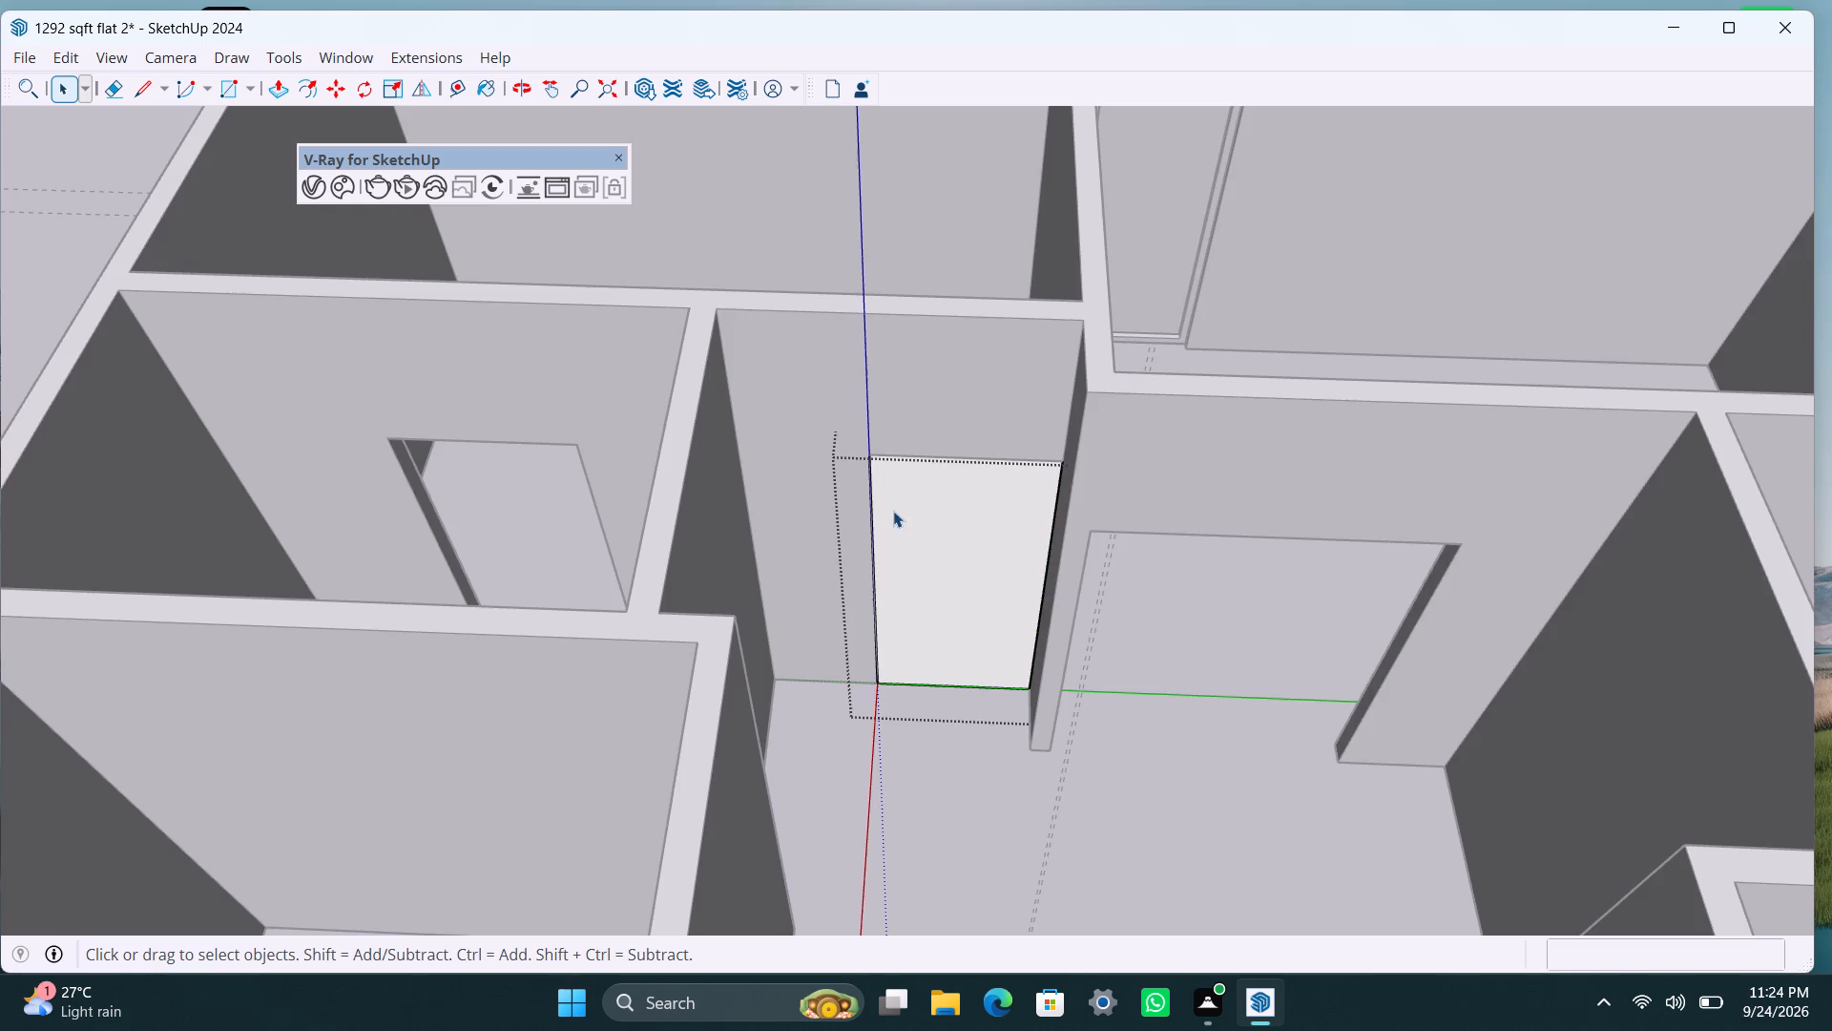
key(f)
click(885, 499)
text(2")
key(Return)
key(space)
click(935, 550)
key(Delete)
Extrude the interior door's frame face 2.5".
scroll(902, 622, up, 3)
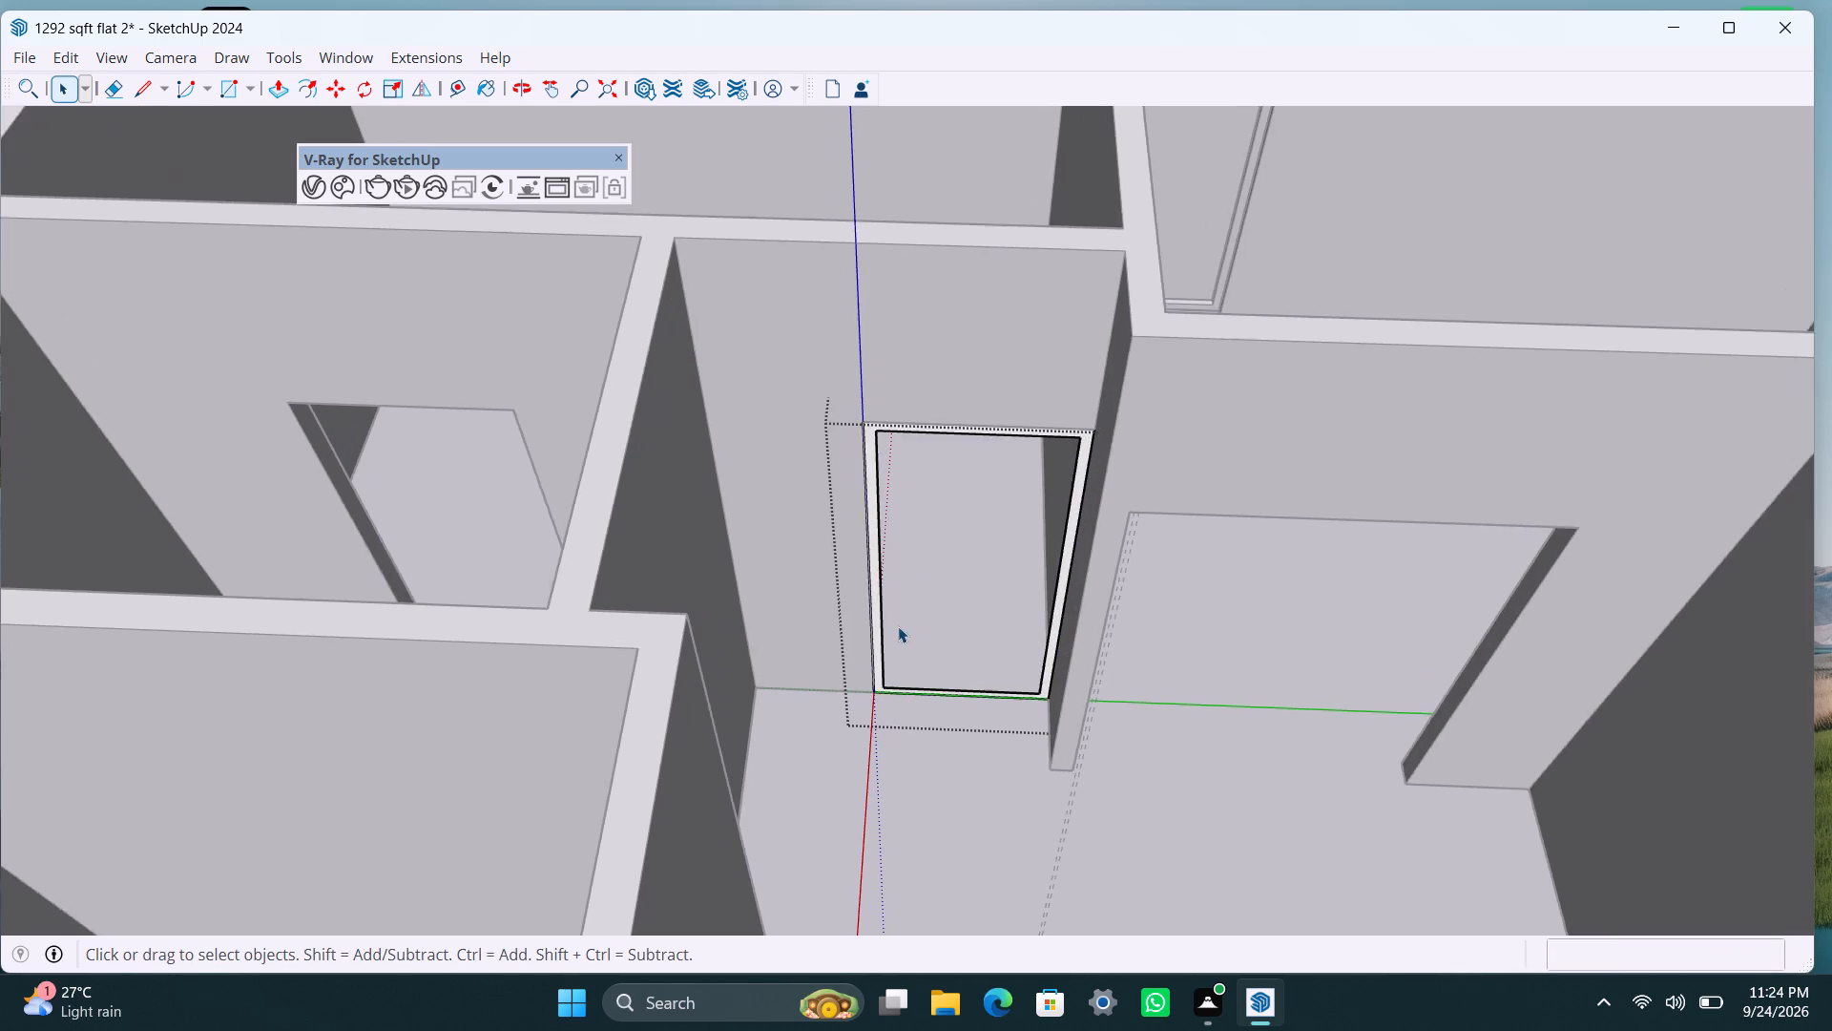
scroll(898, 626, up, 5)
click(873, 605)
key(p)
drag(873, 605, 873, 604)
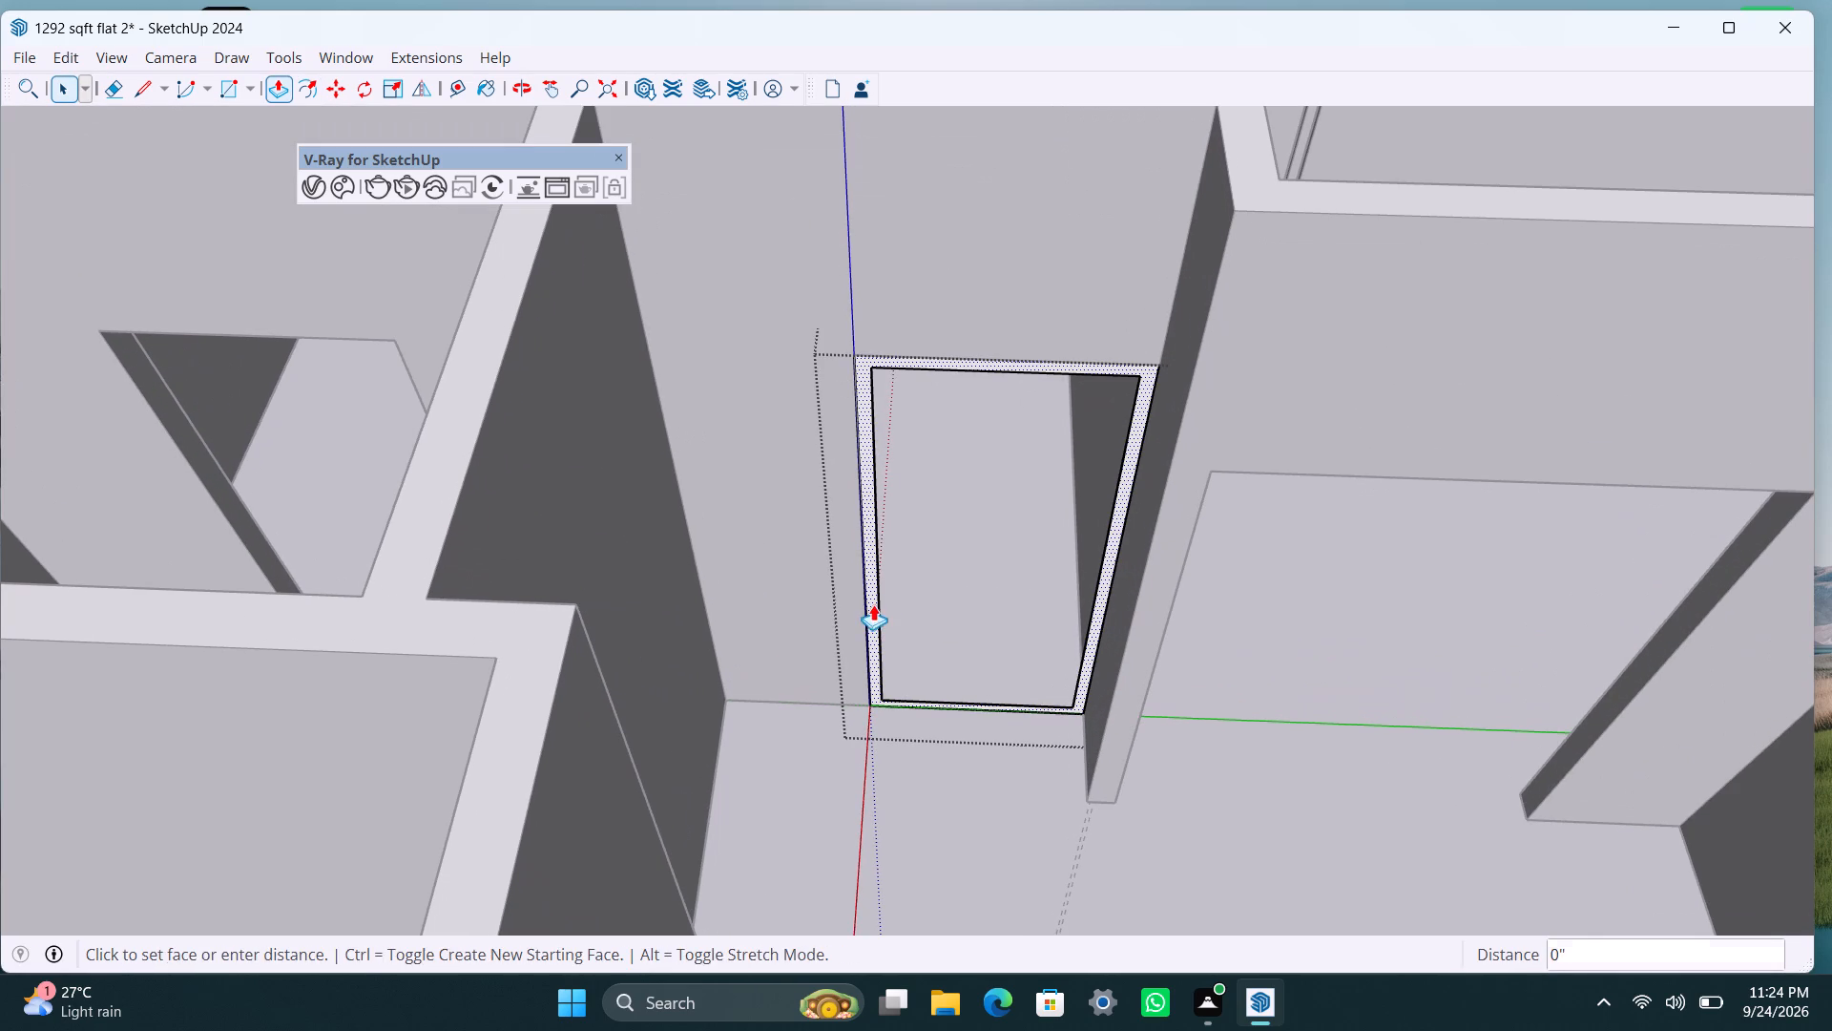
drag(873, 604, 880, 595)
text(2.)
text(5")
key(Return)
key(space)
Draw a 6'8" by 2'8" rectangle filling the inside of the interior door frame and make it a group.
key(r)
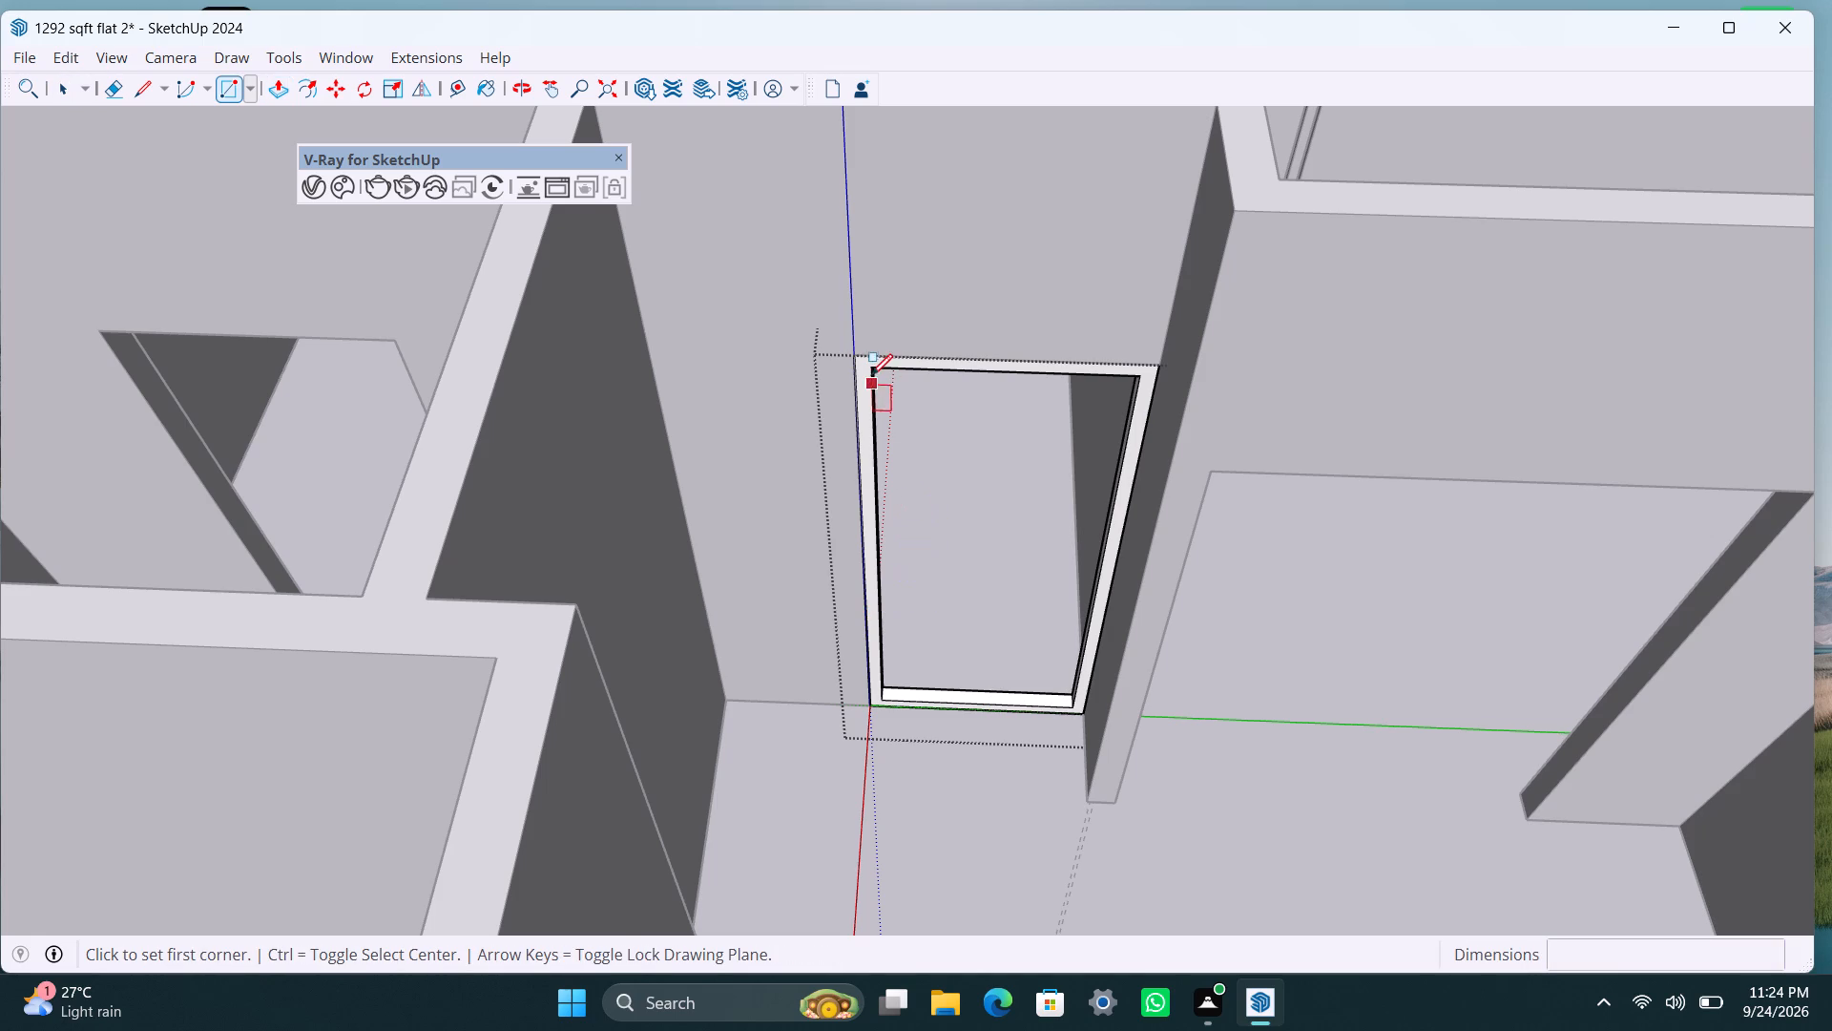
click(881, 371)
click(1069, 702)
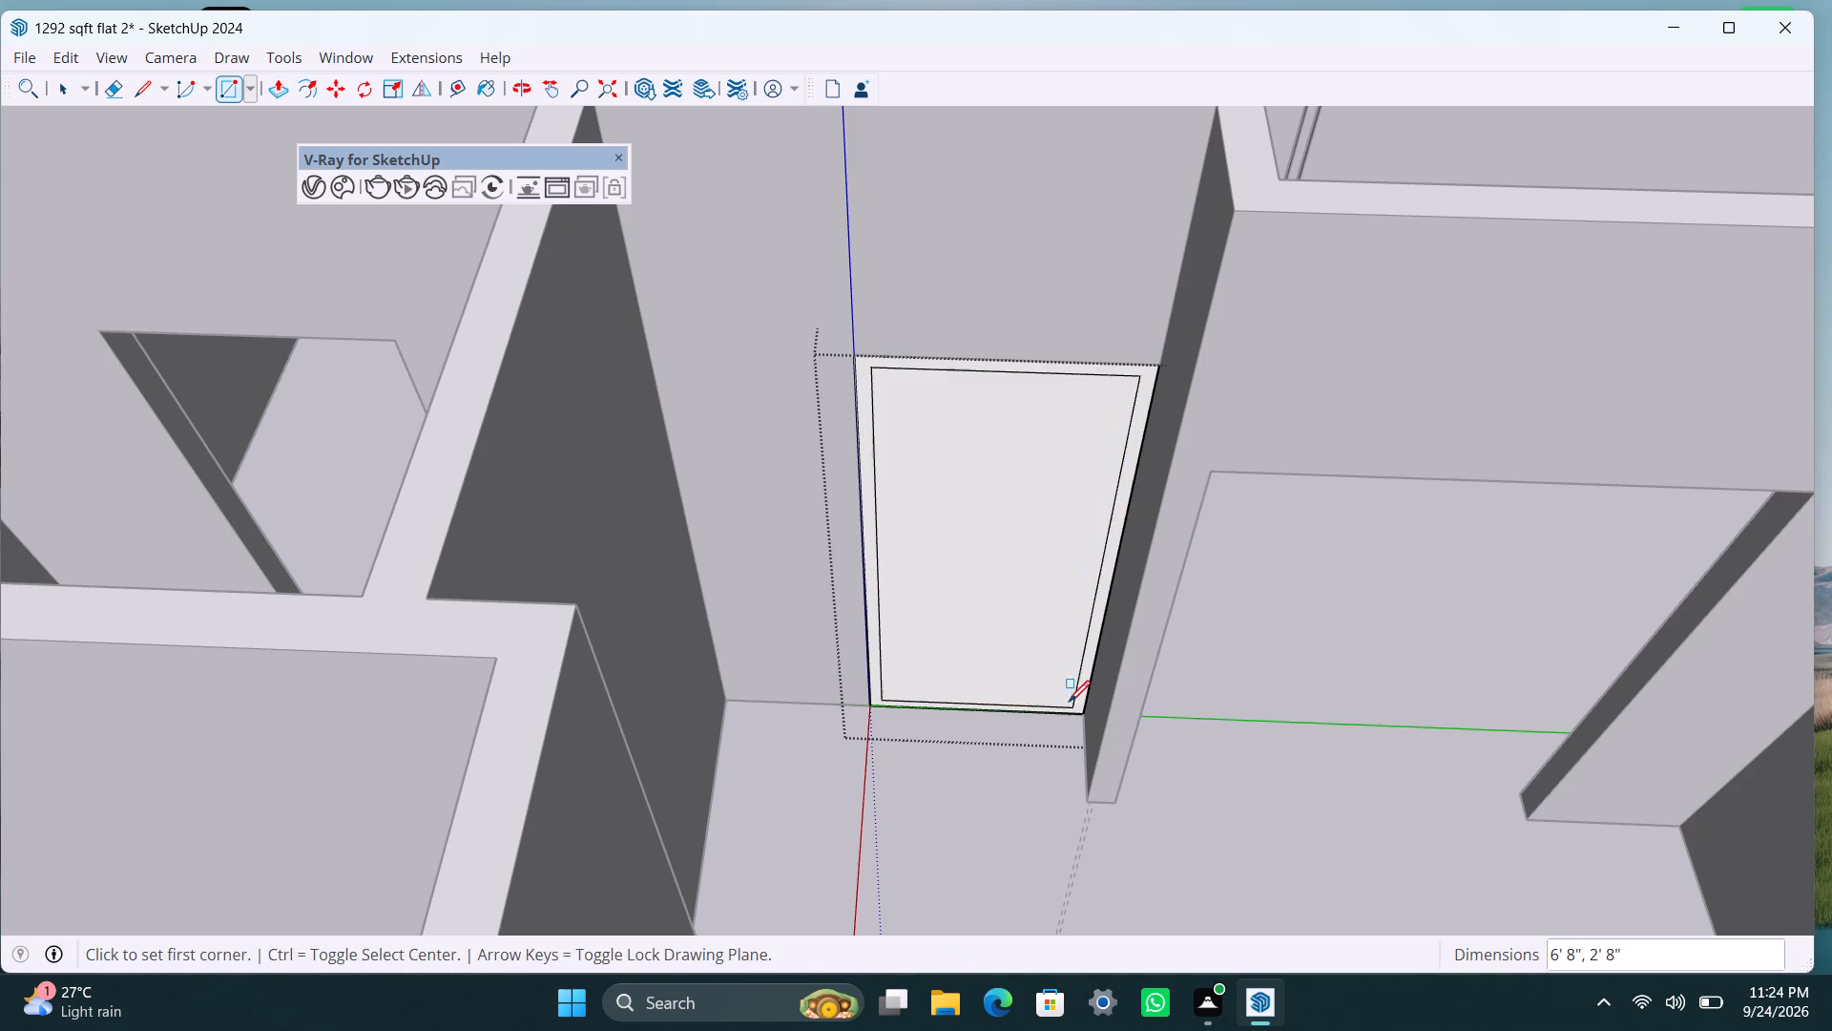
key(space)
double_click(1052, 667)
right_click(1050, 667)
click(1124, 327)
Inside the new group, extrude the interior door's panel face 18 mm.
triple_click(1075, 497)
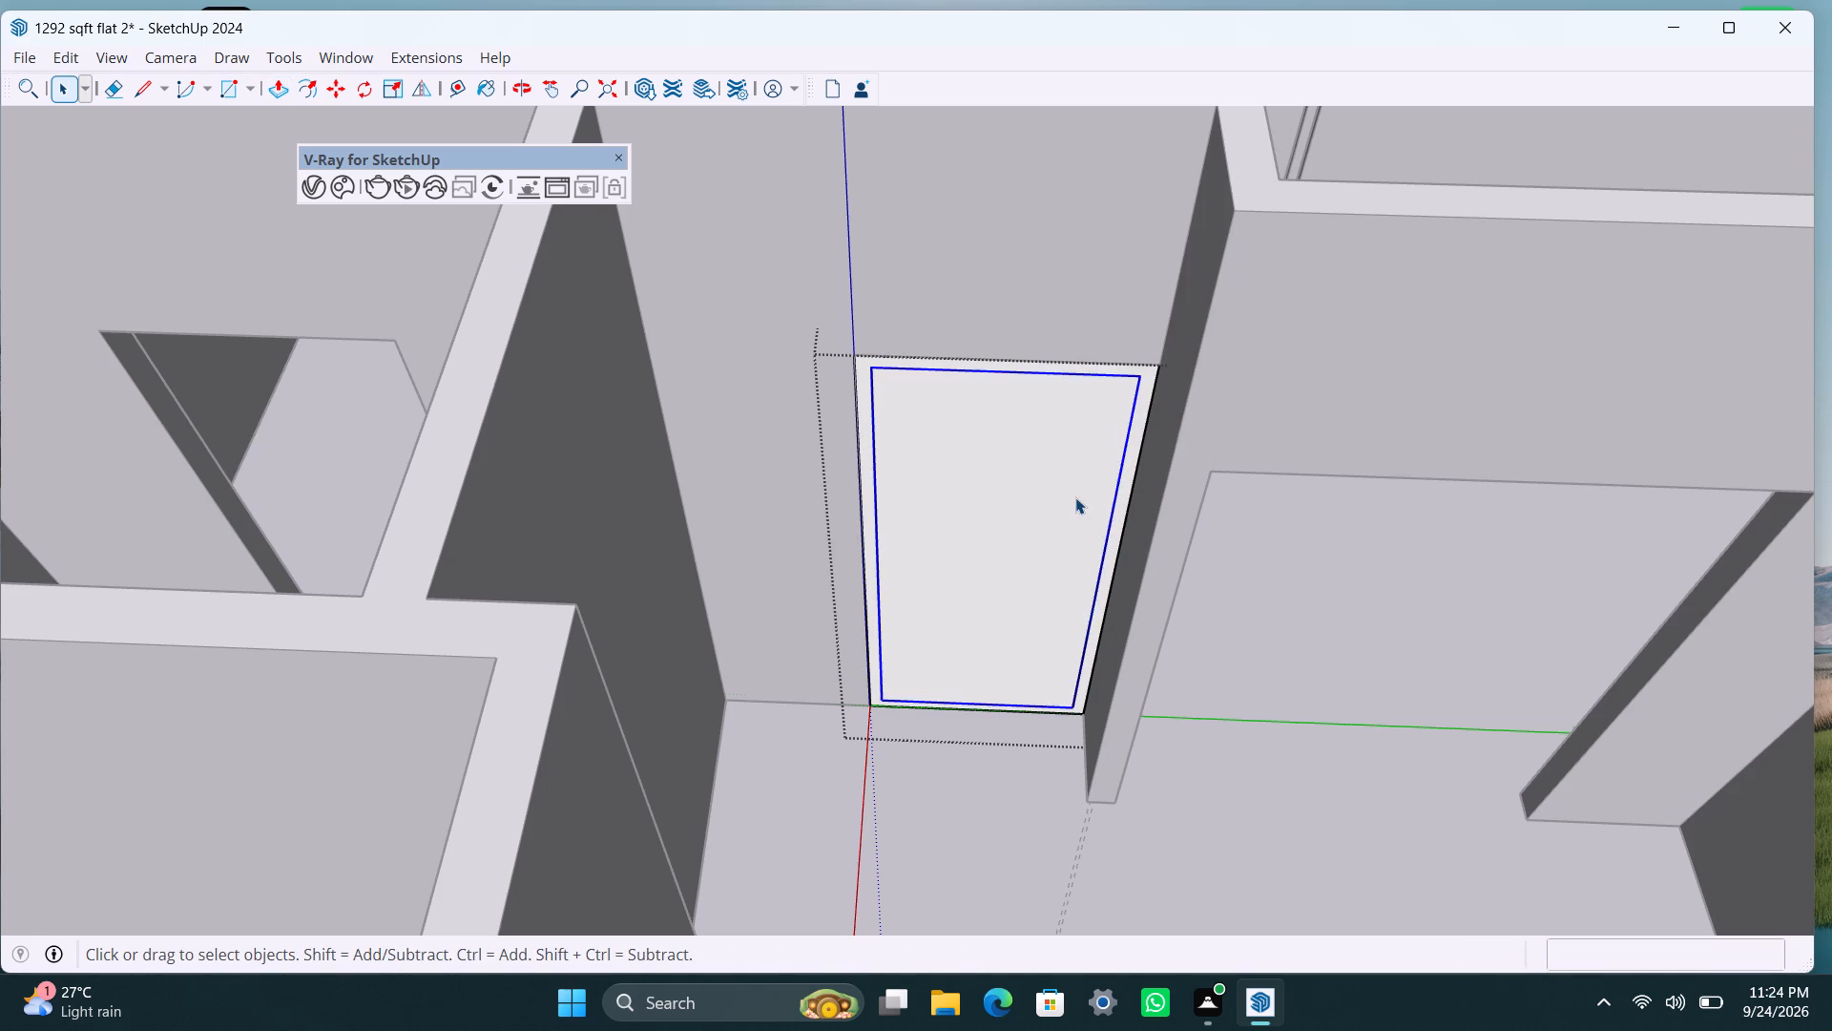
key(p)
drag(1053, 515, 1047, 438)
text(18mm)
key(Return)
key(space)
Place a horizontal guide 4' below the interior door panel's top edge and another 8" above that guide.
key(t)
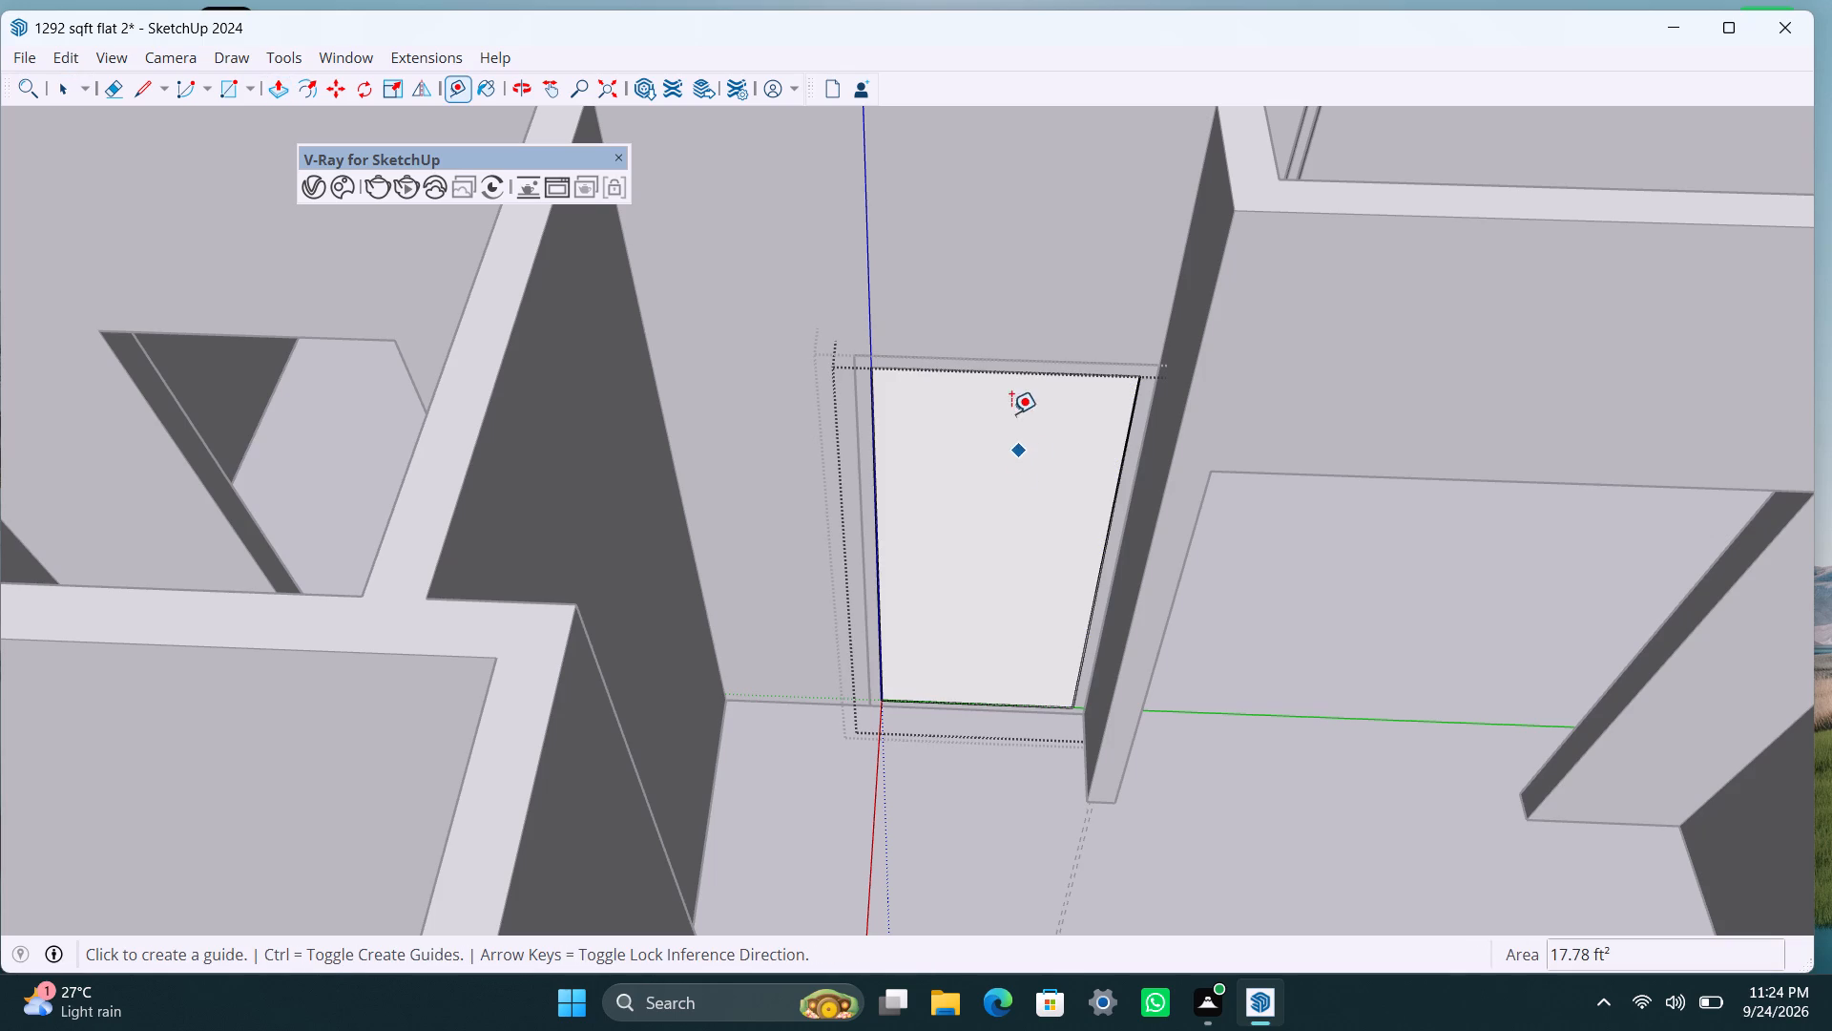
drag(1004, 371, 998, 392)
text(4')
key(Return)
click(959, 593)
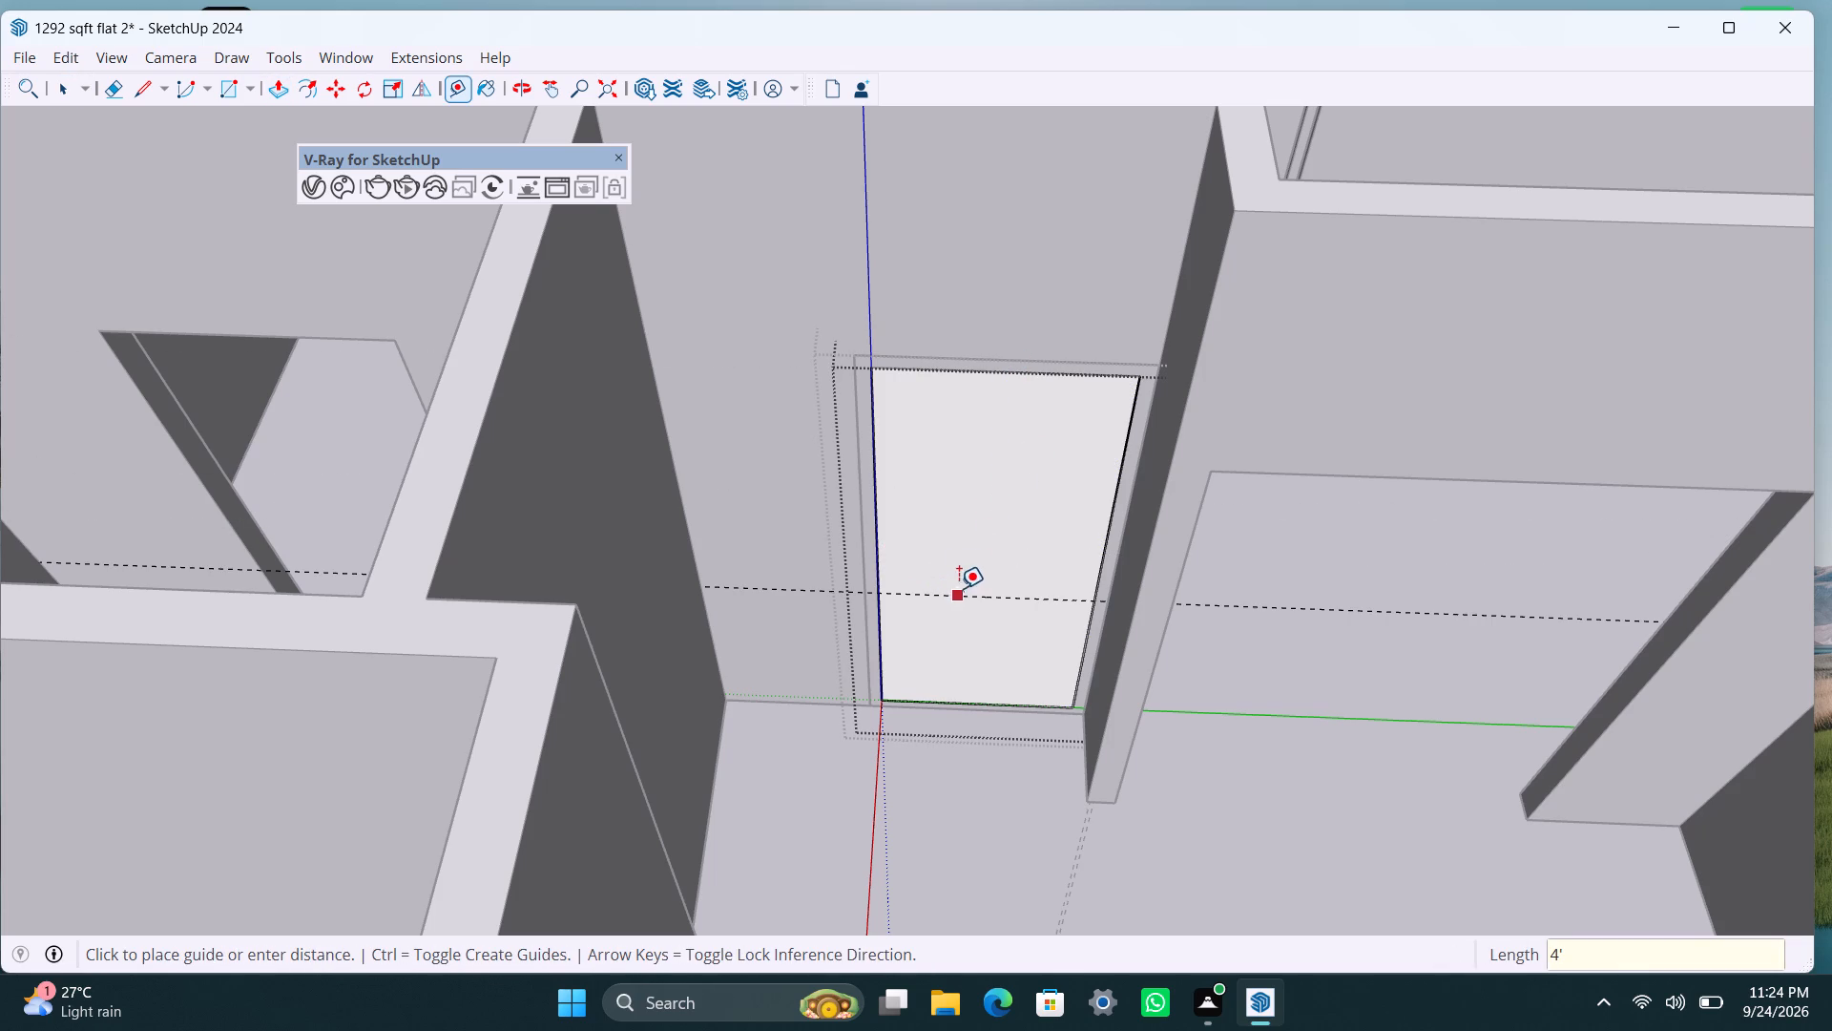
text(8")
key(Return)
Place a vertical guide 6" in from the door panel's left edge and another 1.5" further inward.
click(873, 524)
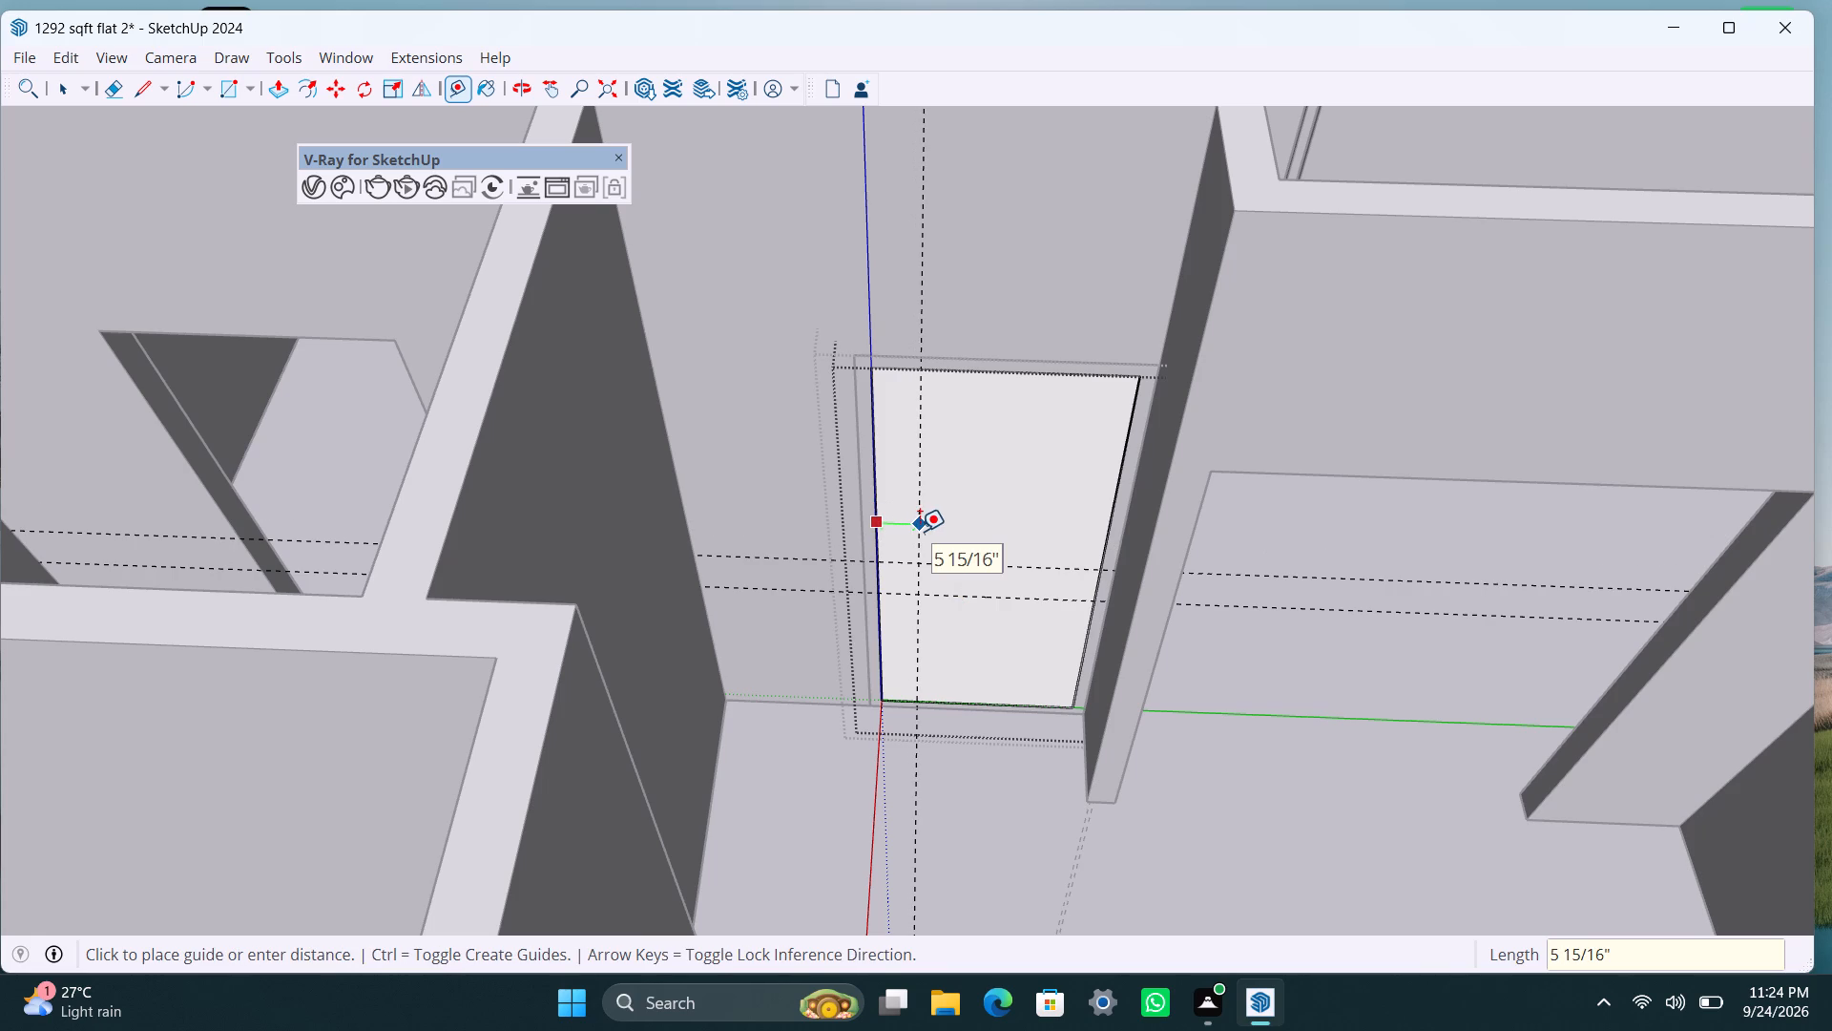
key(6)
key(shift+quotedbl)
key(Return)
click(921, 519)
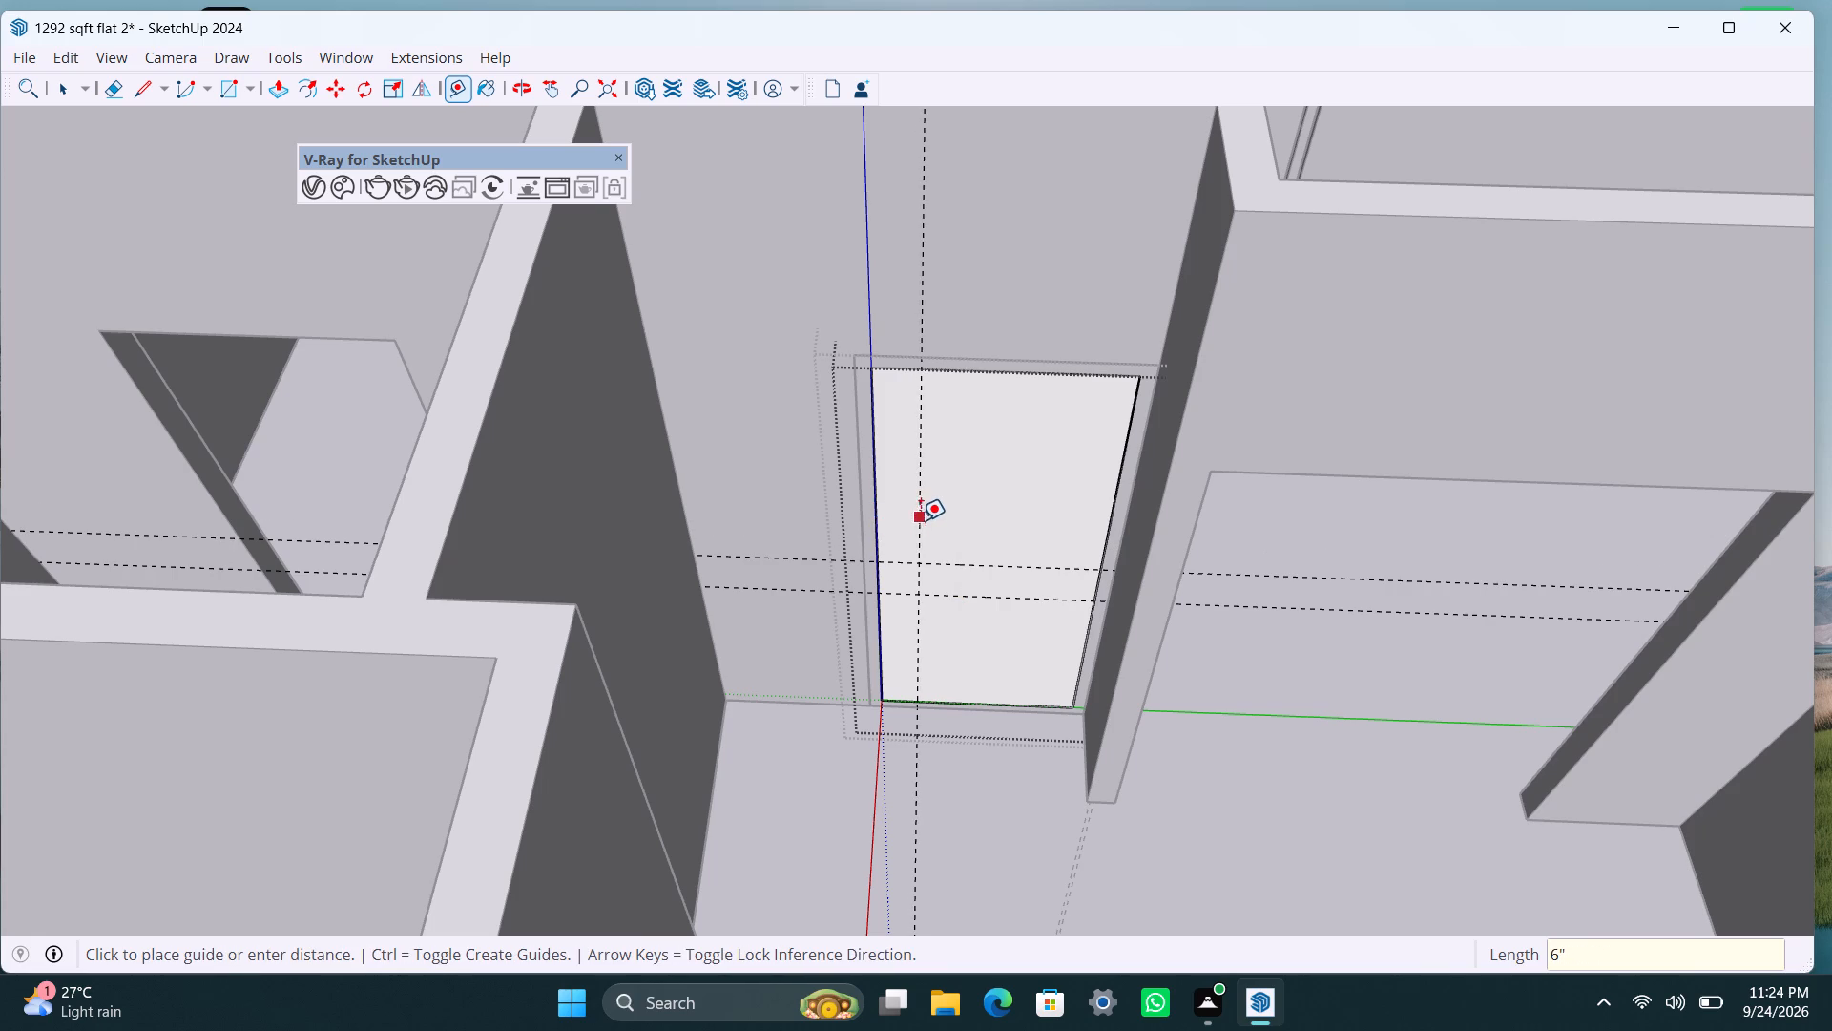
text(1.)
text(5")
key(Return)
Draw the handle rectangle between the crossing guides on the interior door panel and make it a group.
scroll(921, 590, up, 10)
key(space)
key(r)
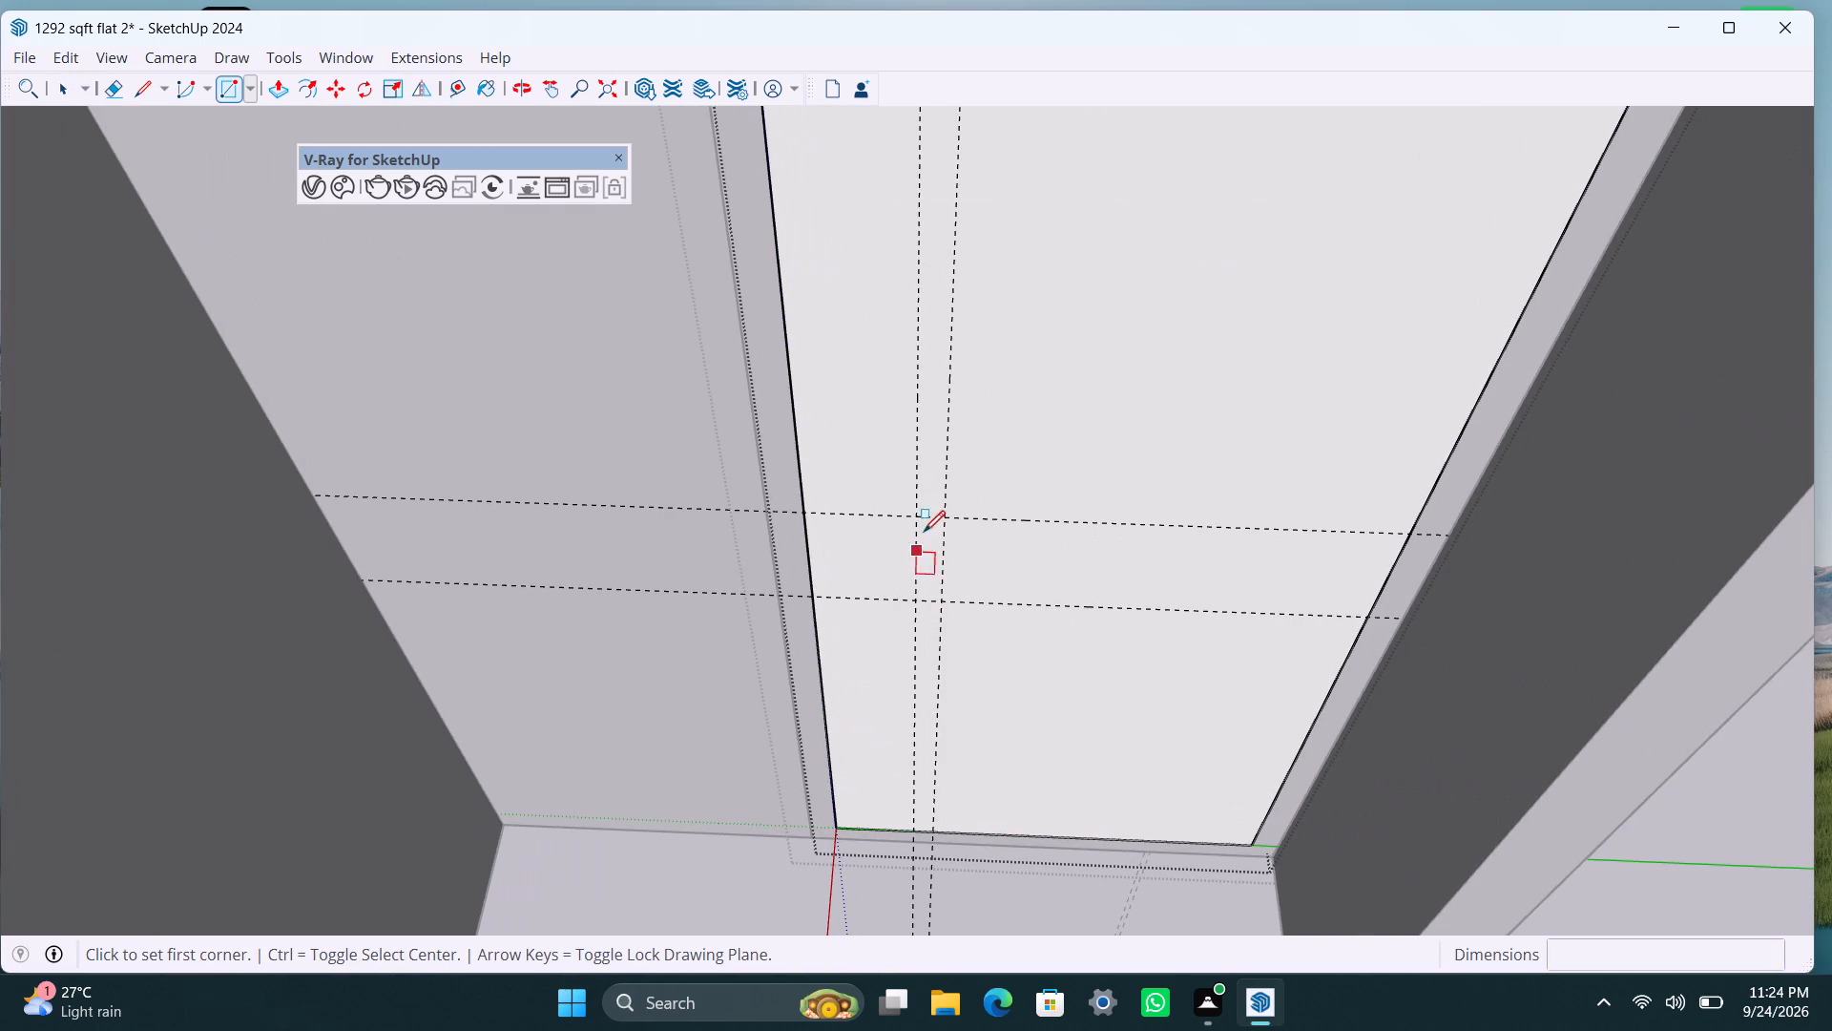
drag(921, 514, 920, 542)
click(942, 600)
key(space)
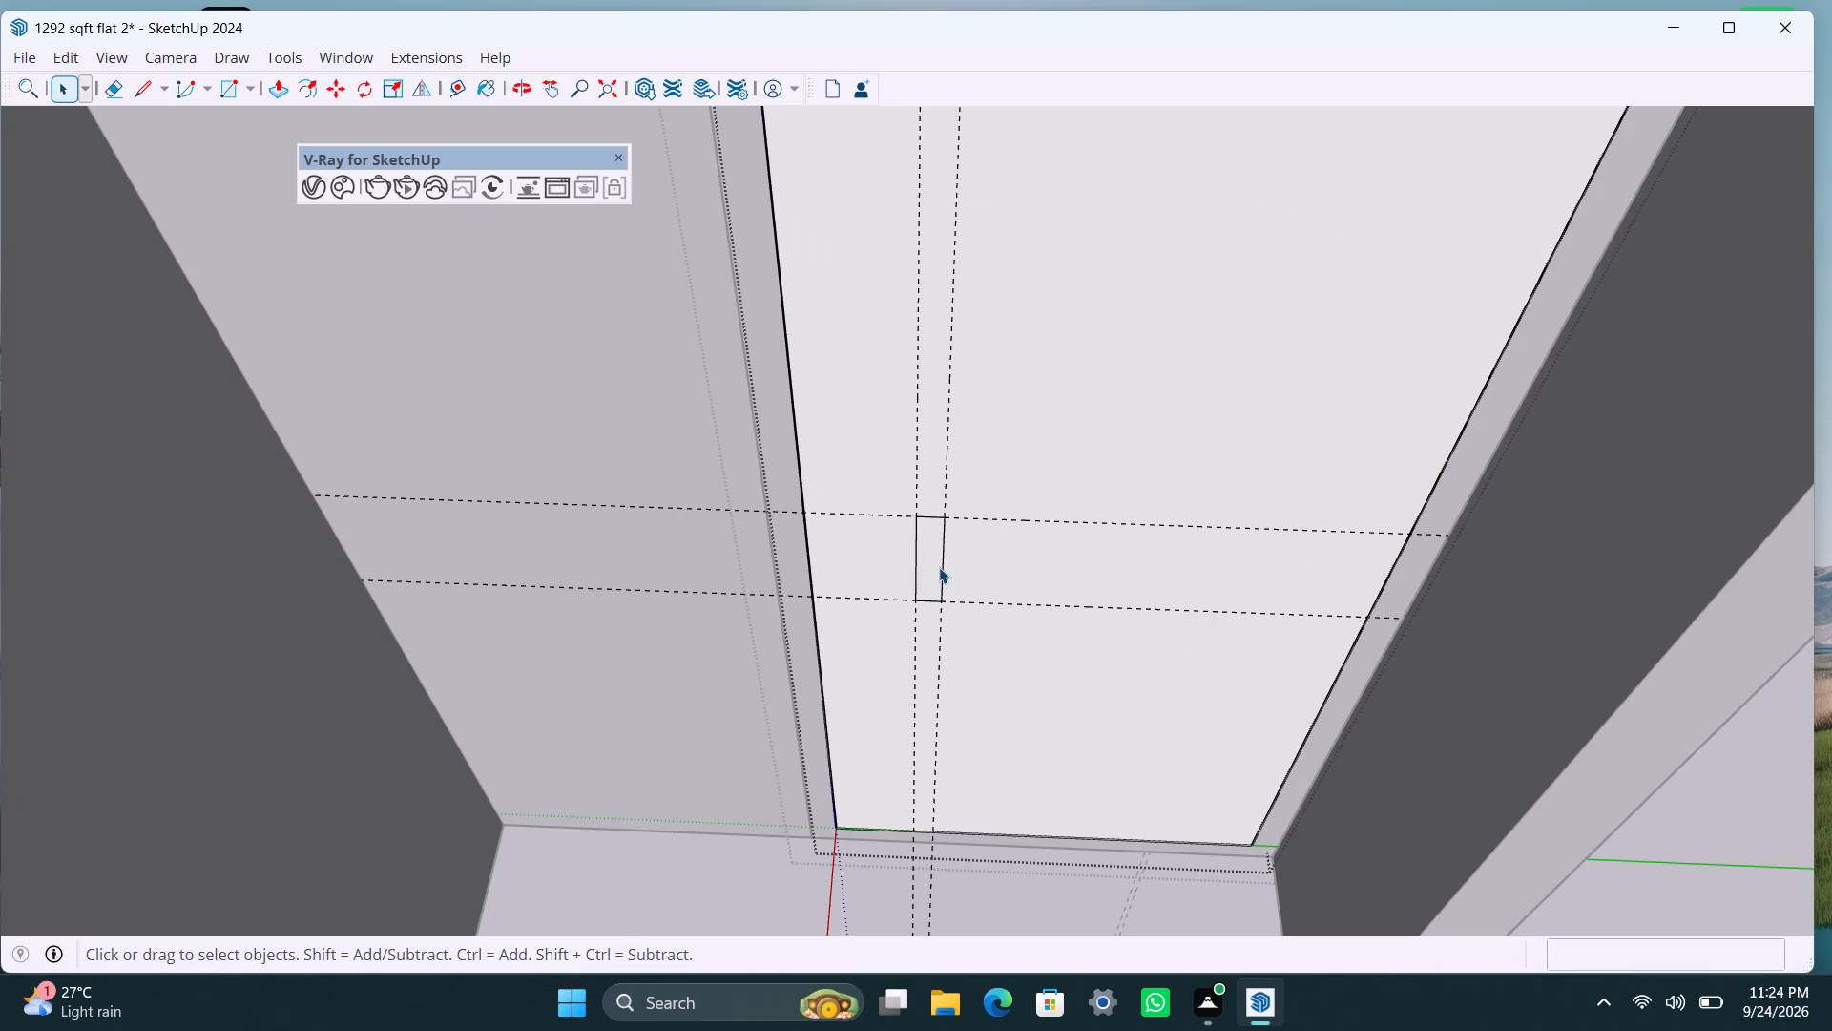
double_click(939, 567)
right_click(938, 567)
click(1048, 230)
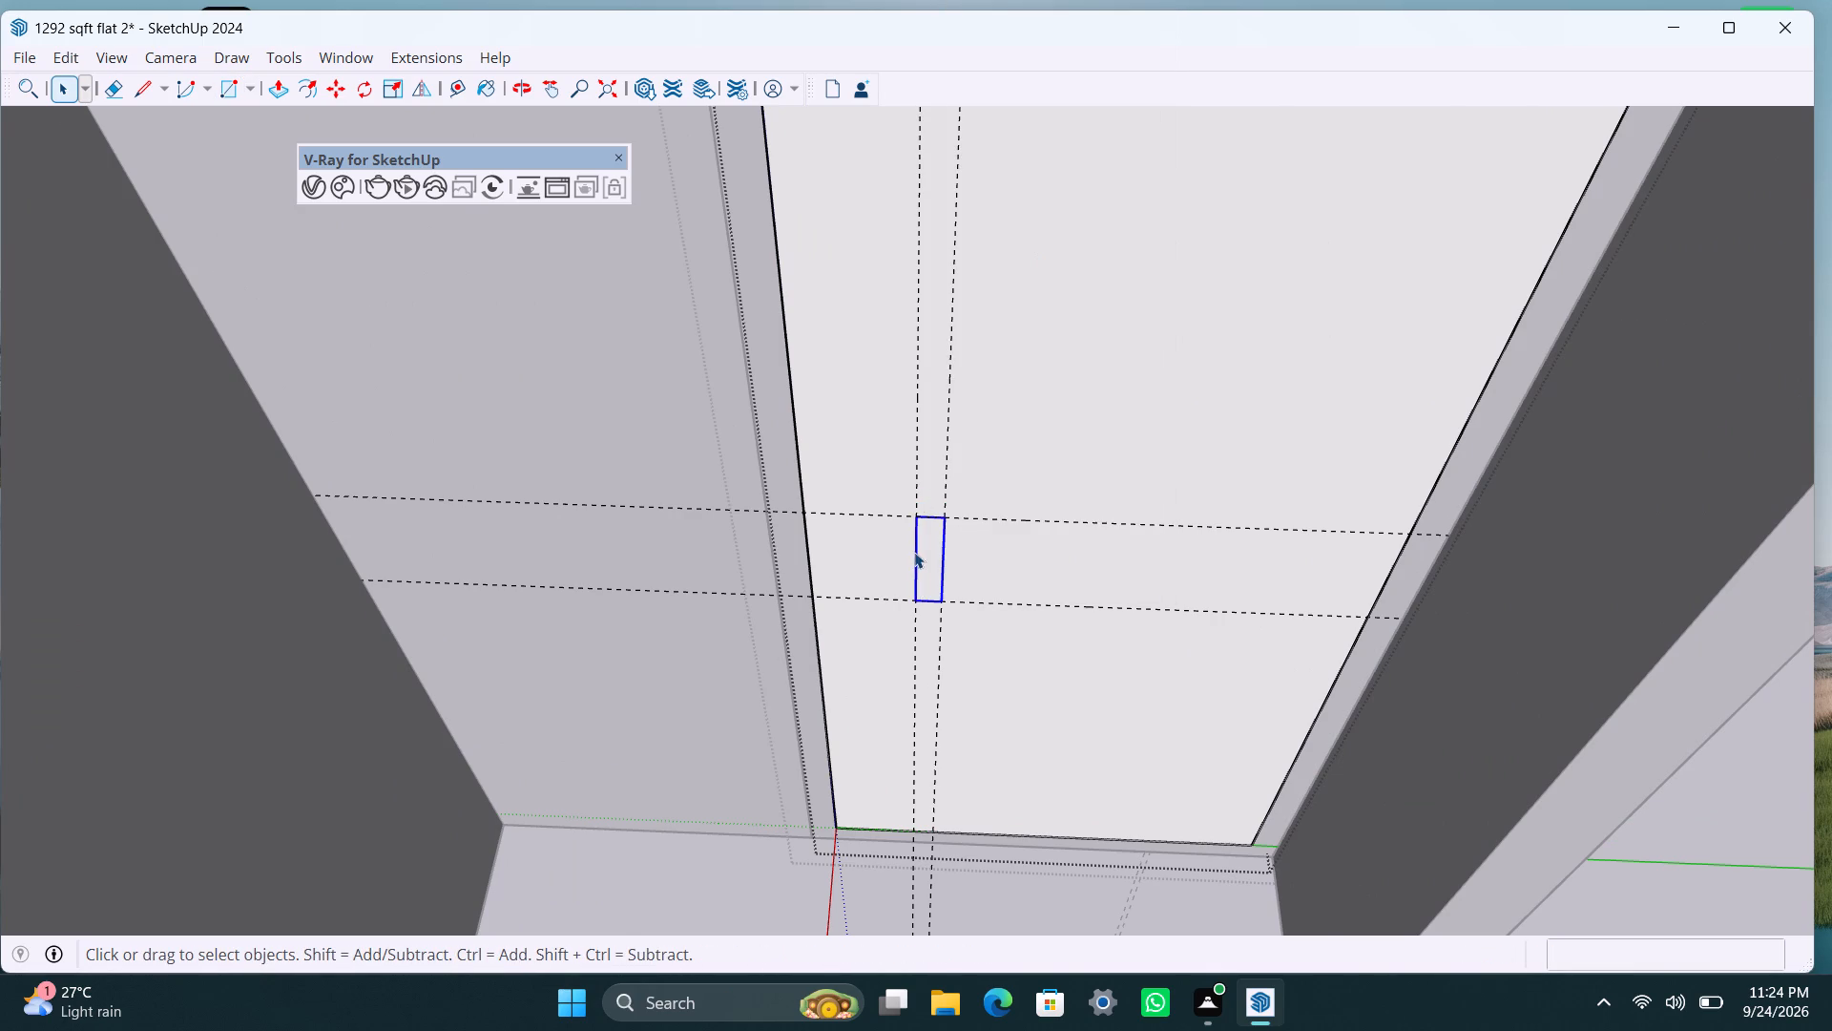
Inside the handle group, extrude its face 0.5", and leave the door groups.
scroll(914, 552, up, 2)
triple_click(926, 542)
key(p)
drag(928, 540, 930, 548)
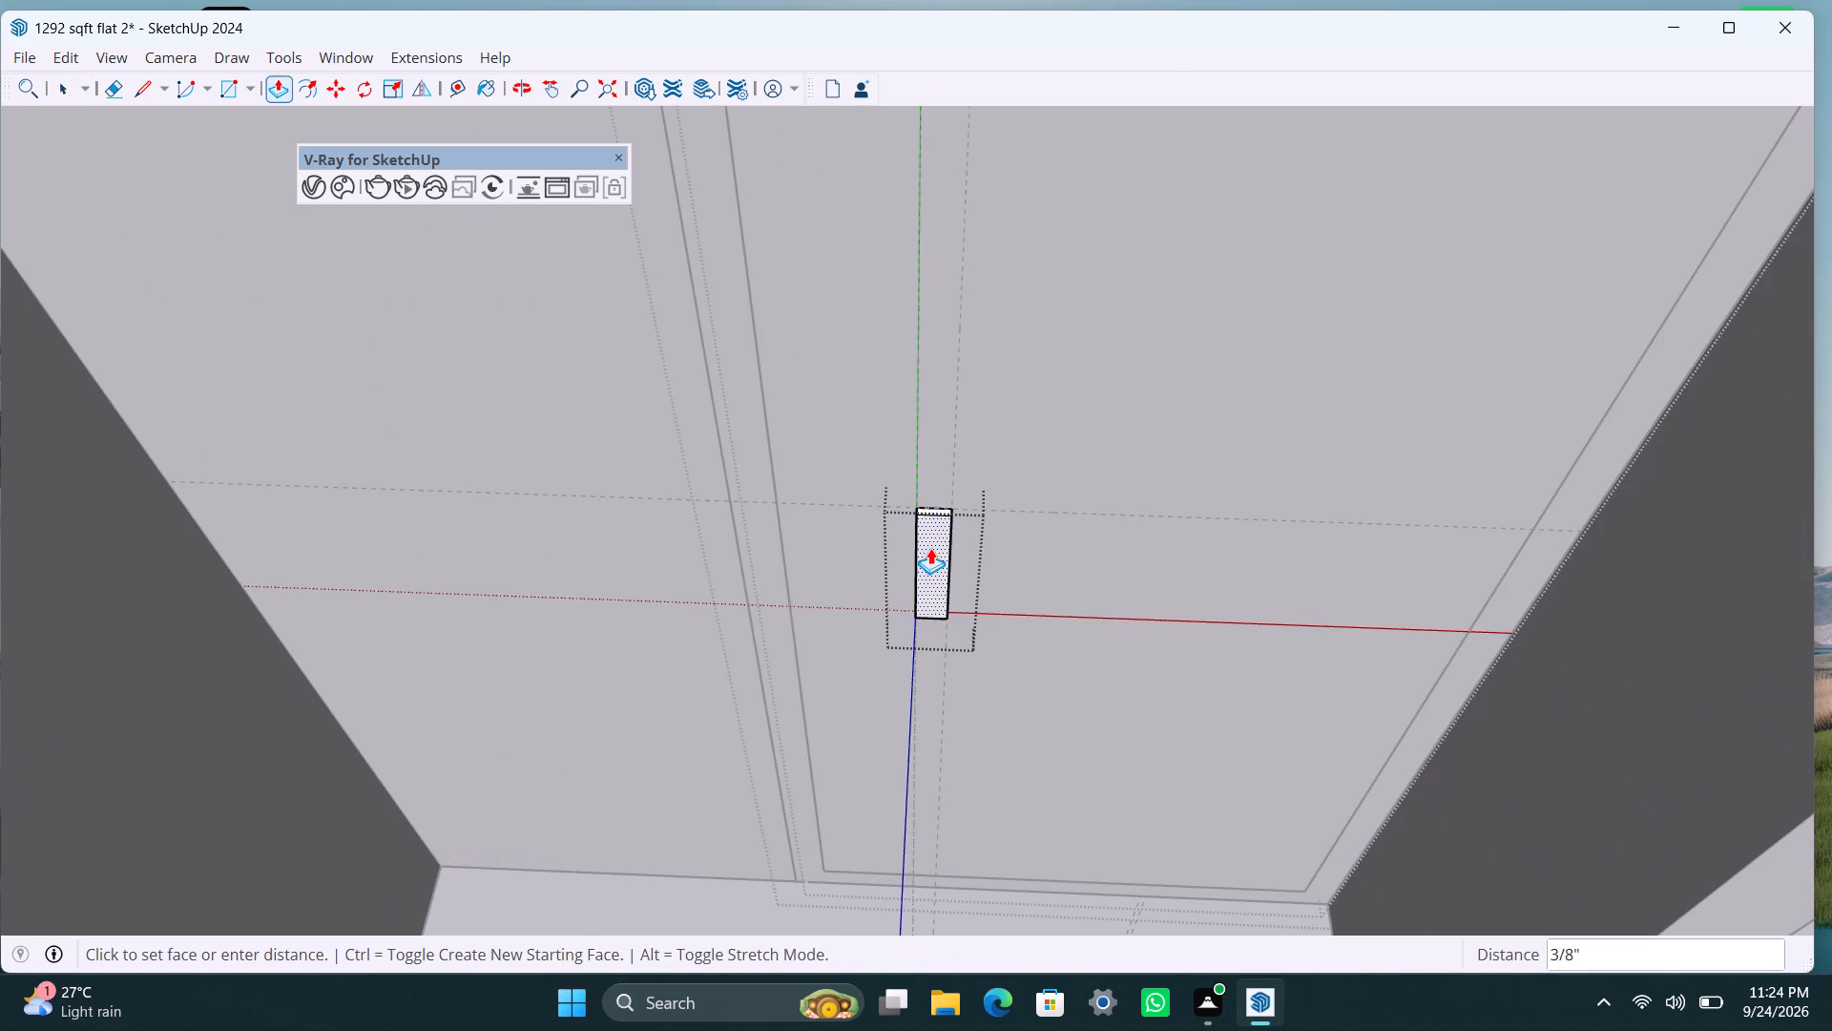
drag(930, 548, 931, 551)
text(0.4)
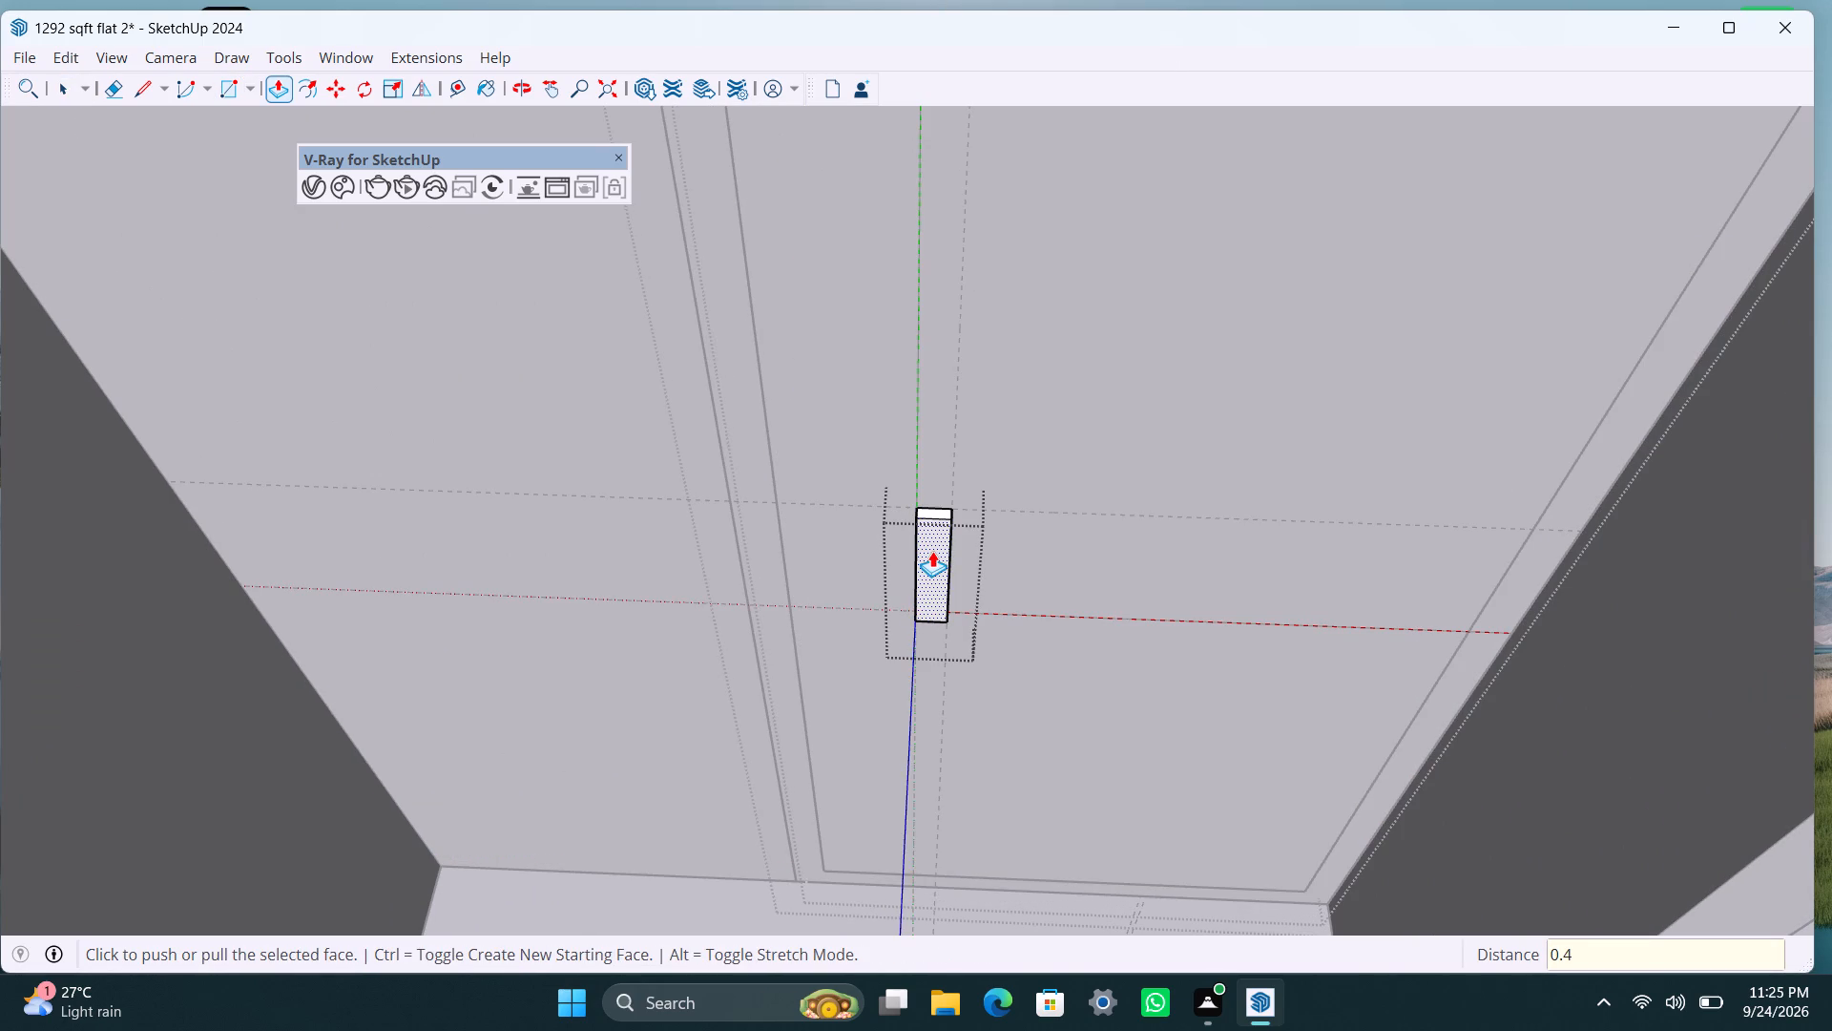
key(BackSpace)
text(5")
key(Return)
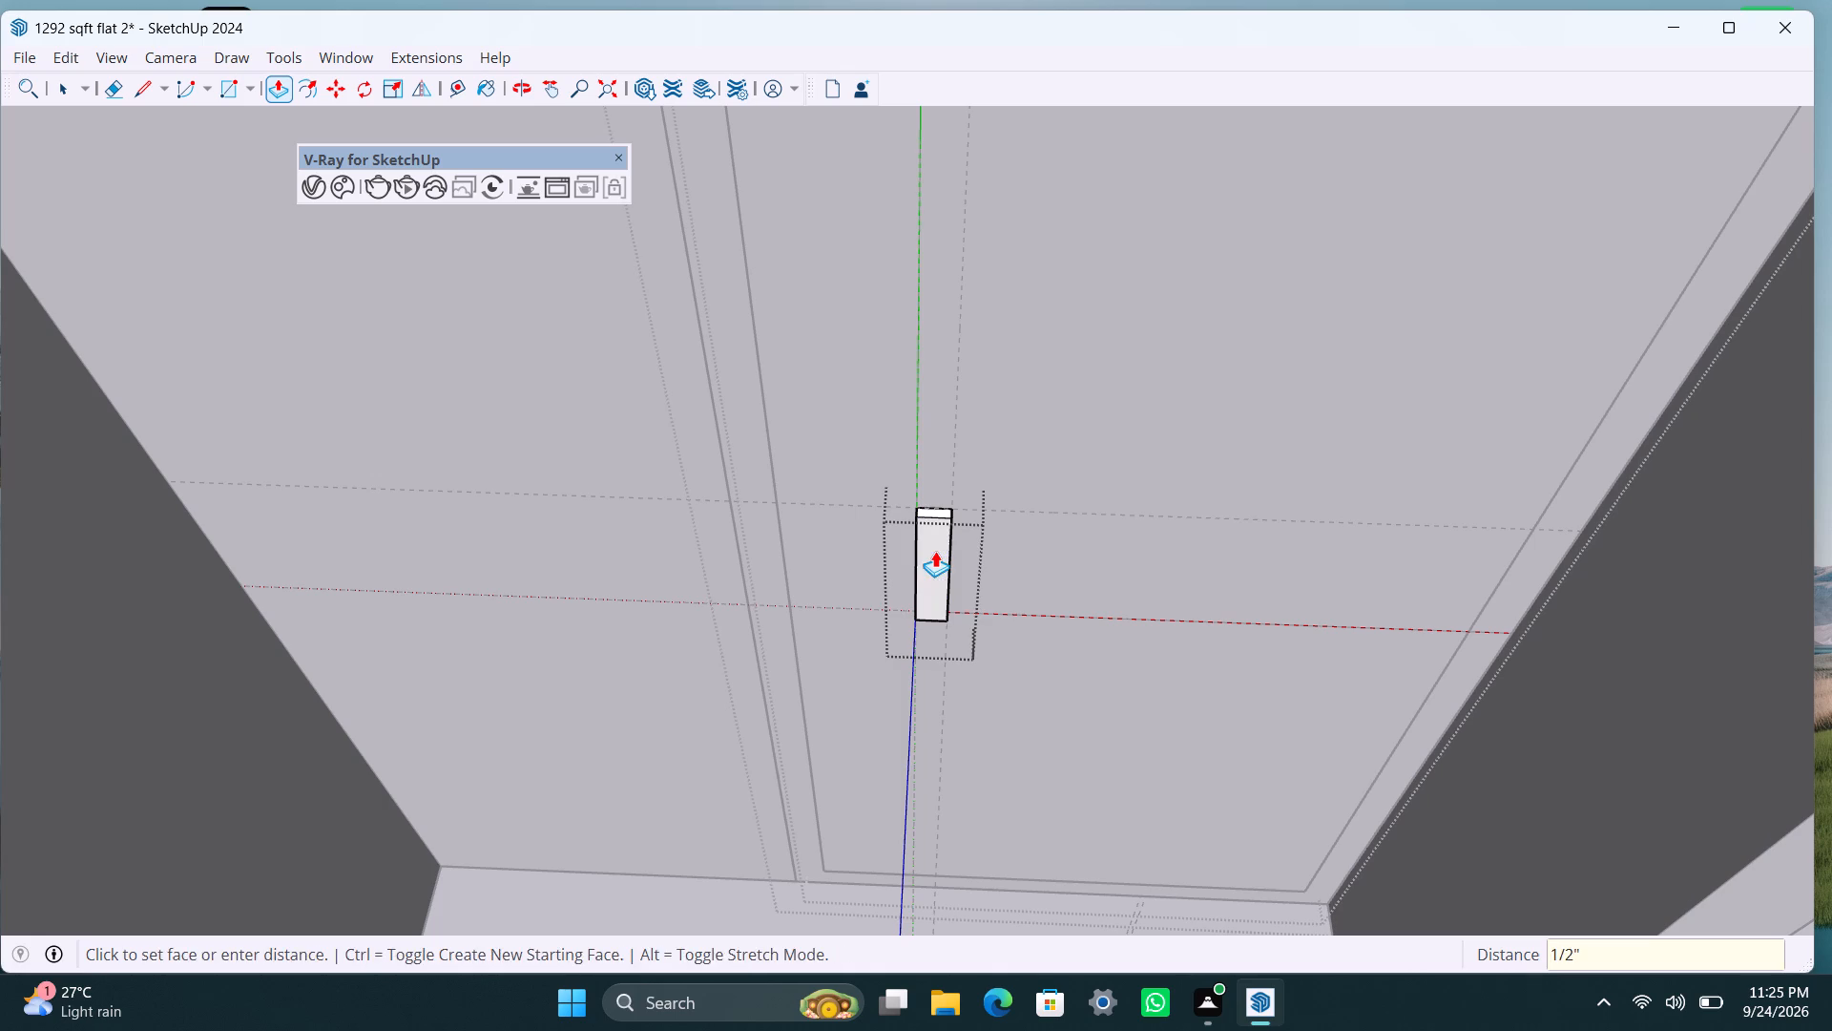
key(space)
scroll(935, 552, down, 20)
scroll(935, 552, down, 7)
double_click(1050, 537)
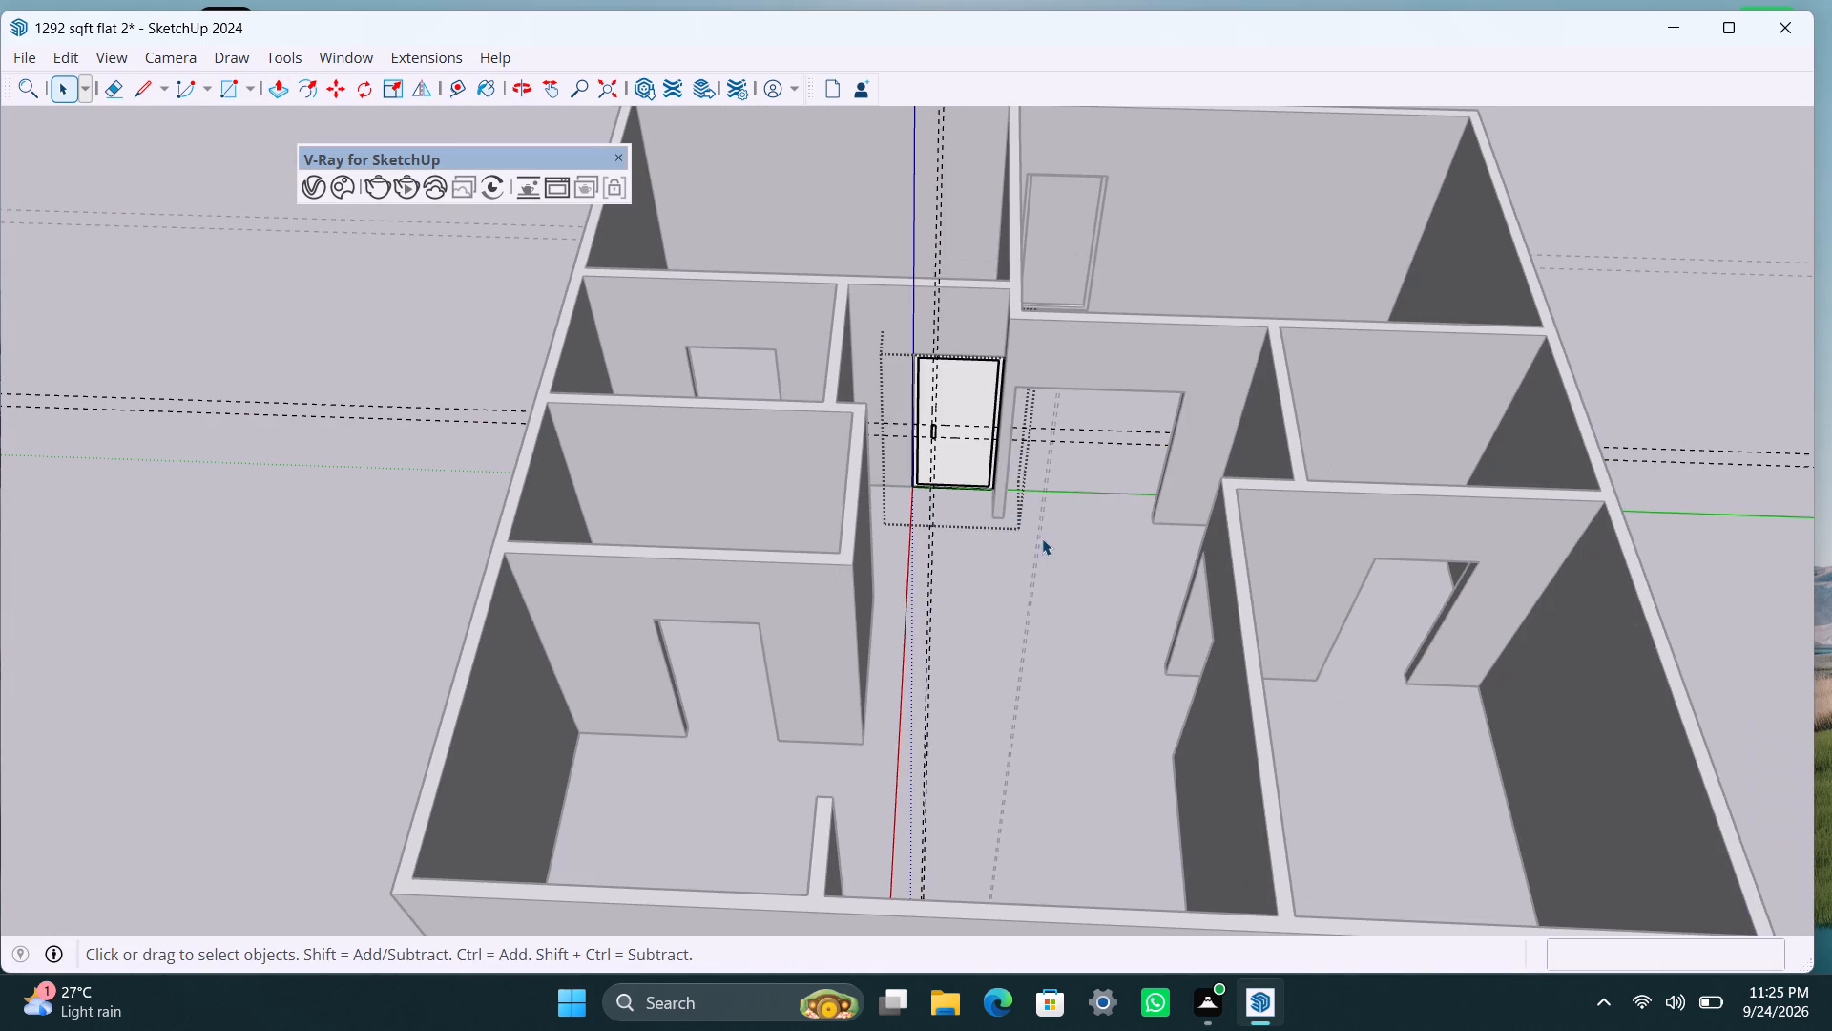
double_click(1587, 185)
Inside the wall group, draw a 7' by 3' rectangle filling the open doorway beside the framed door and make it a group.
scroll(1132, 422, up, 3)
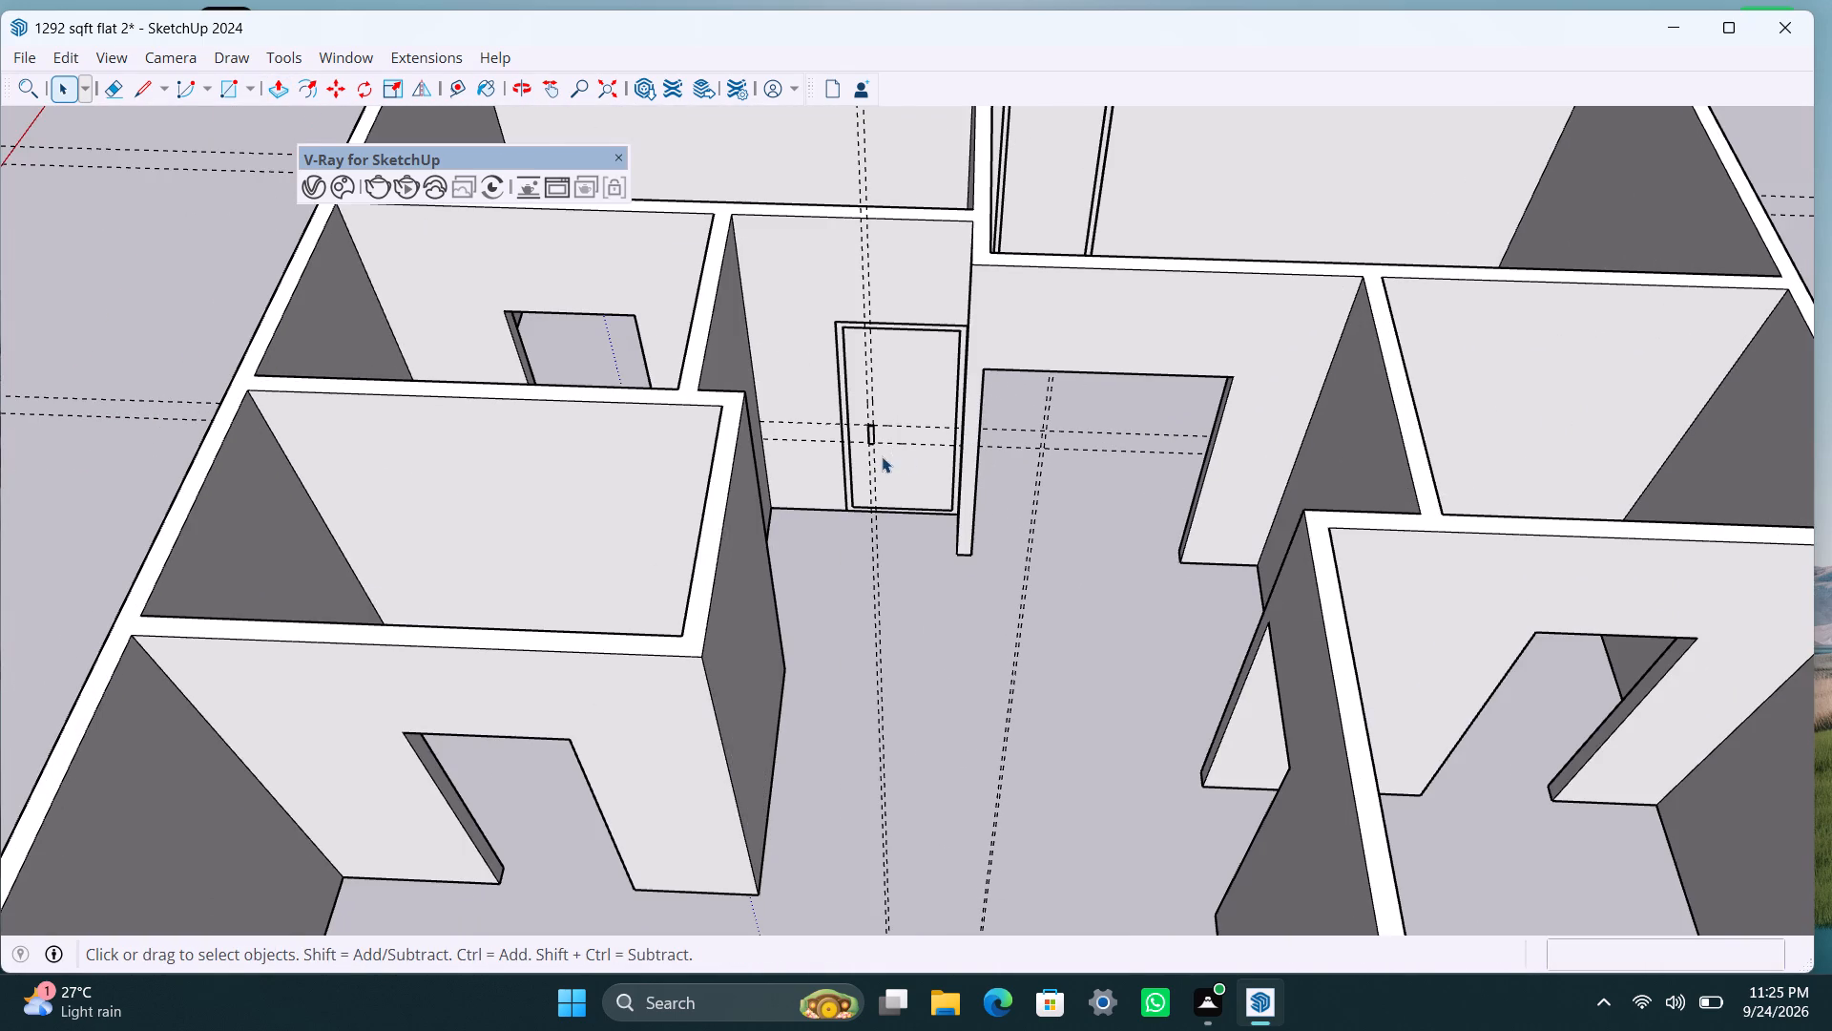
shift+middle_drag(903, 448, 1072, 560)
middle_drag(1204, 555, 254, 655)
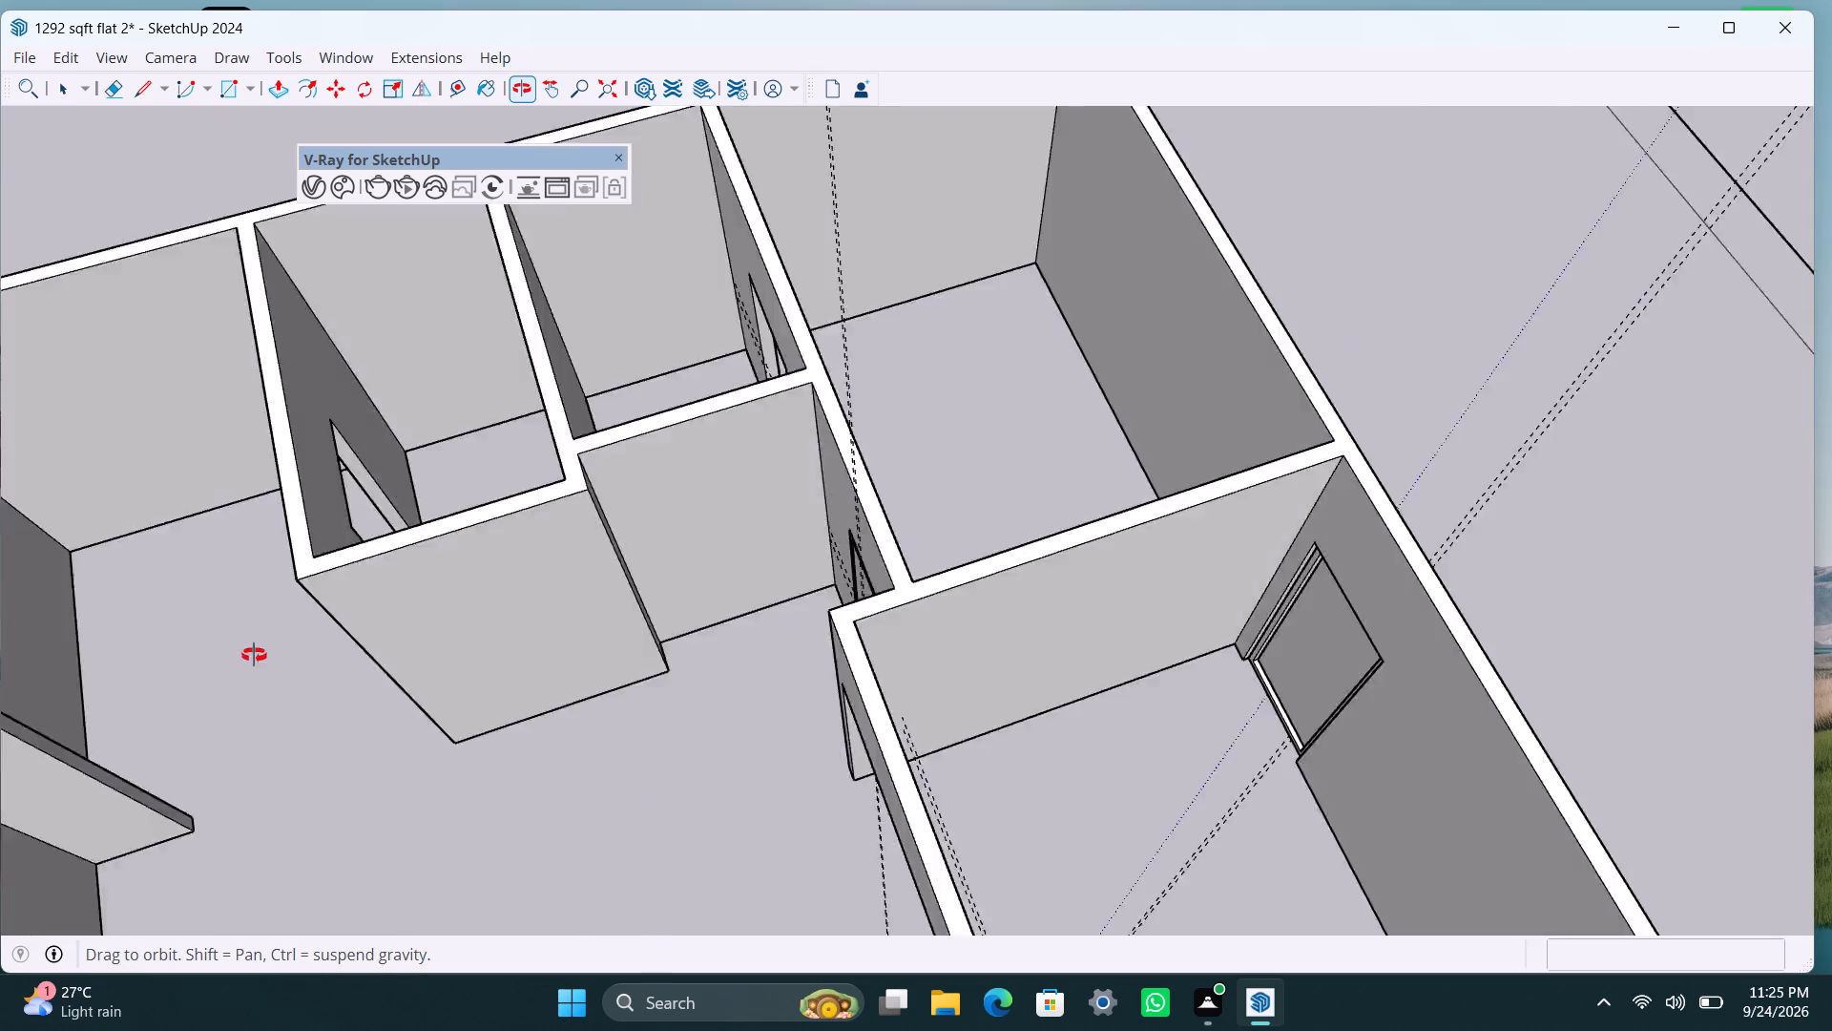
middle_drag(254, 655, 0, 555)
middle_drag(1148, 431, 537, 495)
scroll(981, 493, up, 2)
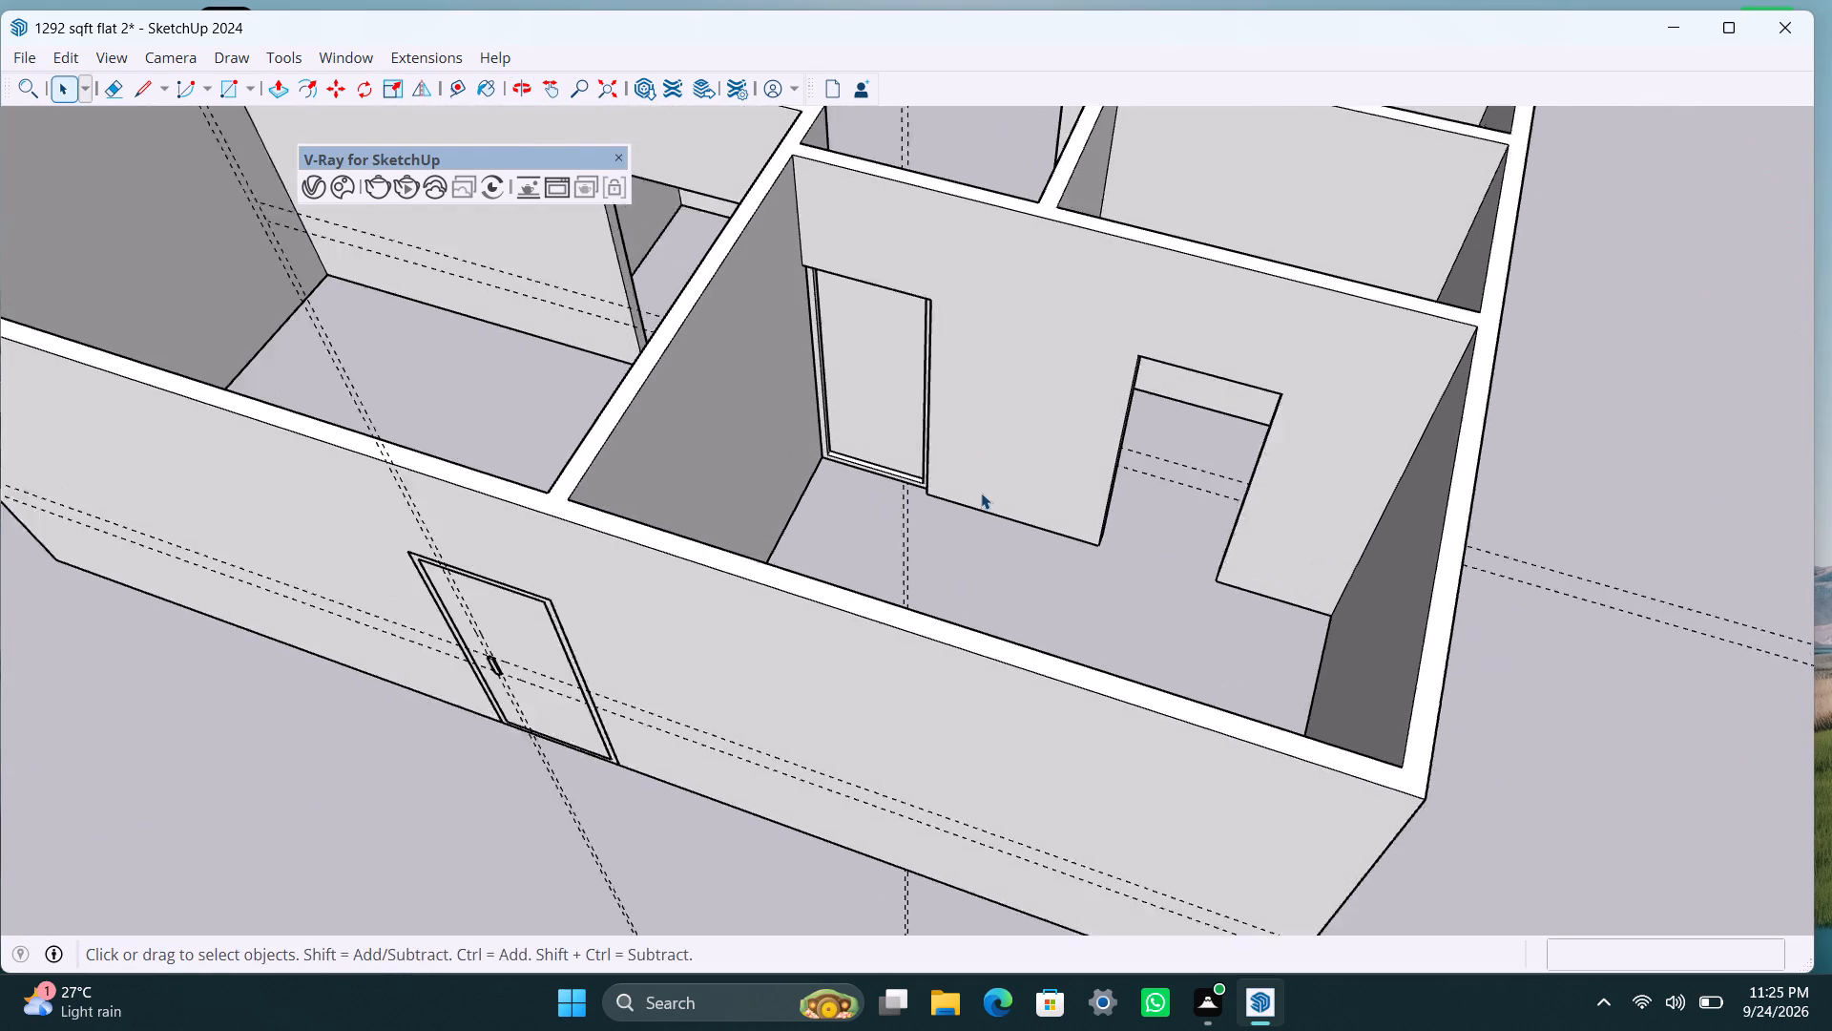
shift+middle_drag(971, 507, 994, 740)
scroll(1139, 791, up, 2)
middle_drag(1163, 778, 1251, 636)
scroll(1219, 626, up, 1)
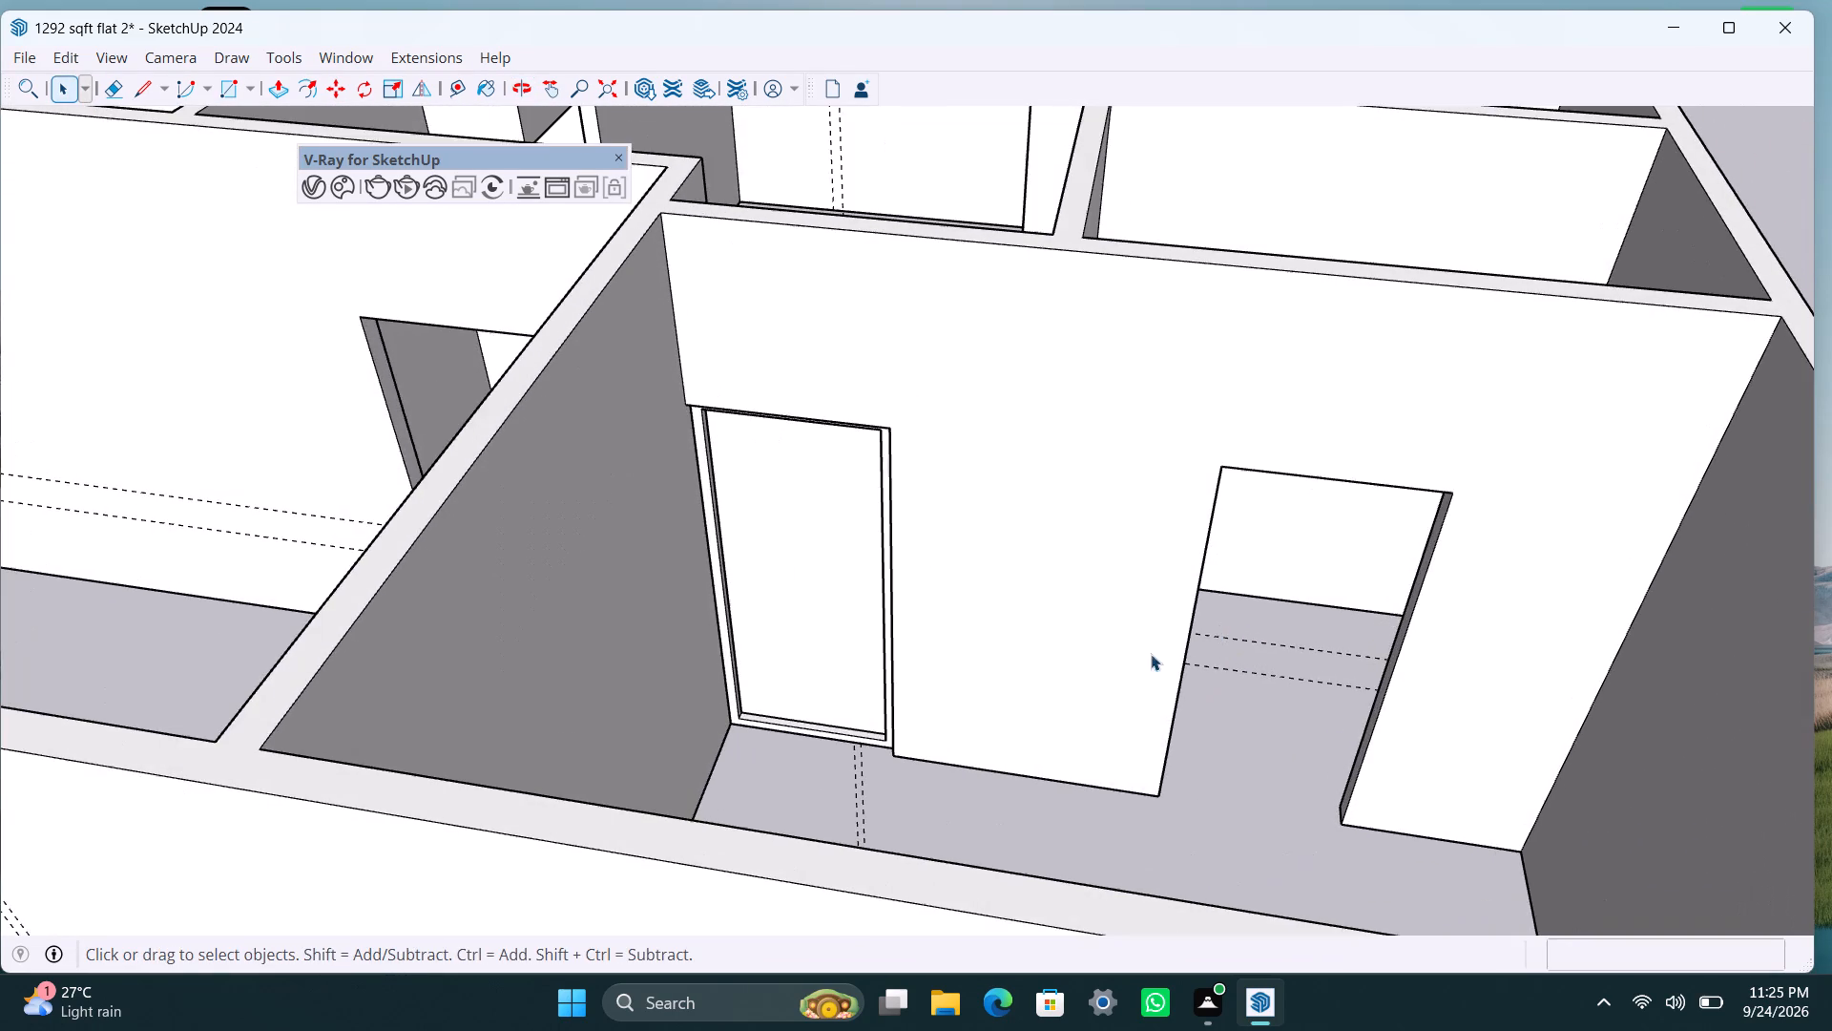
shift+middle_drag(1098, 677, 991, 697)
key(r)
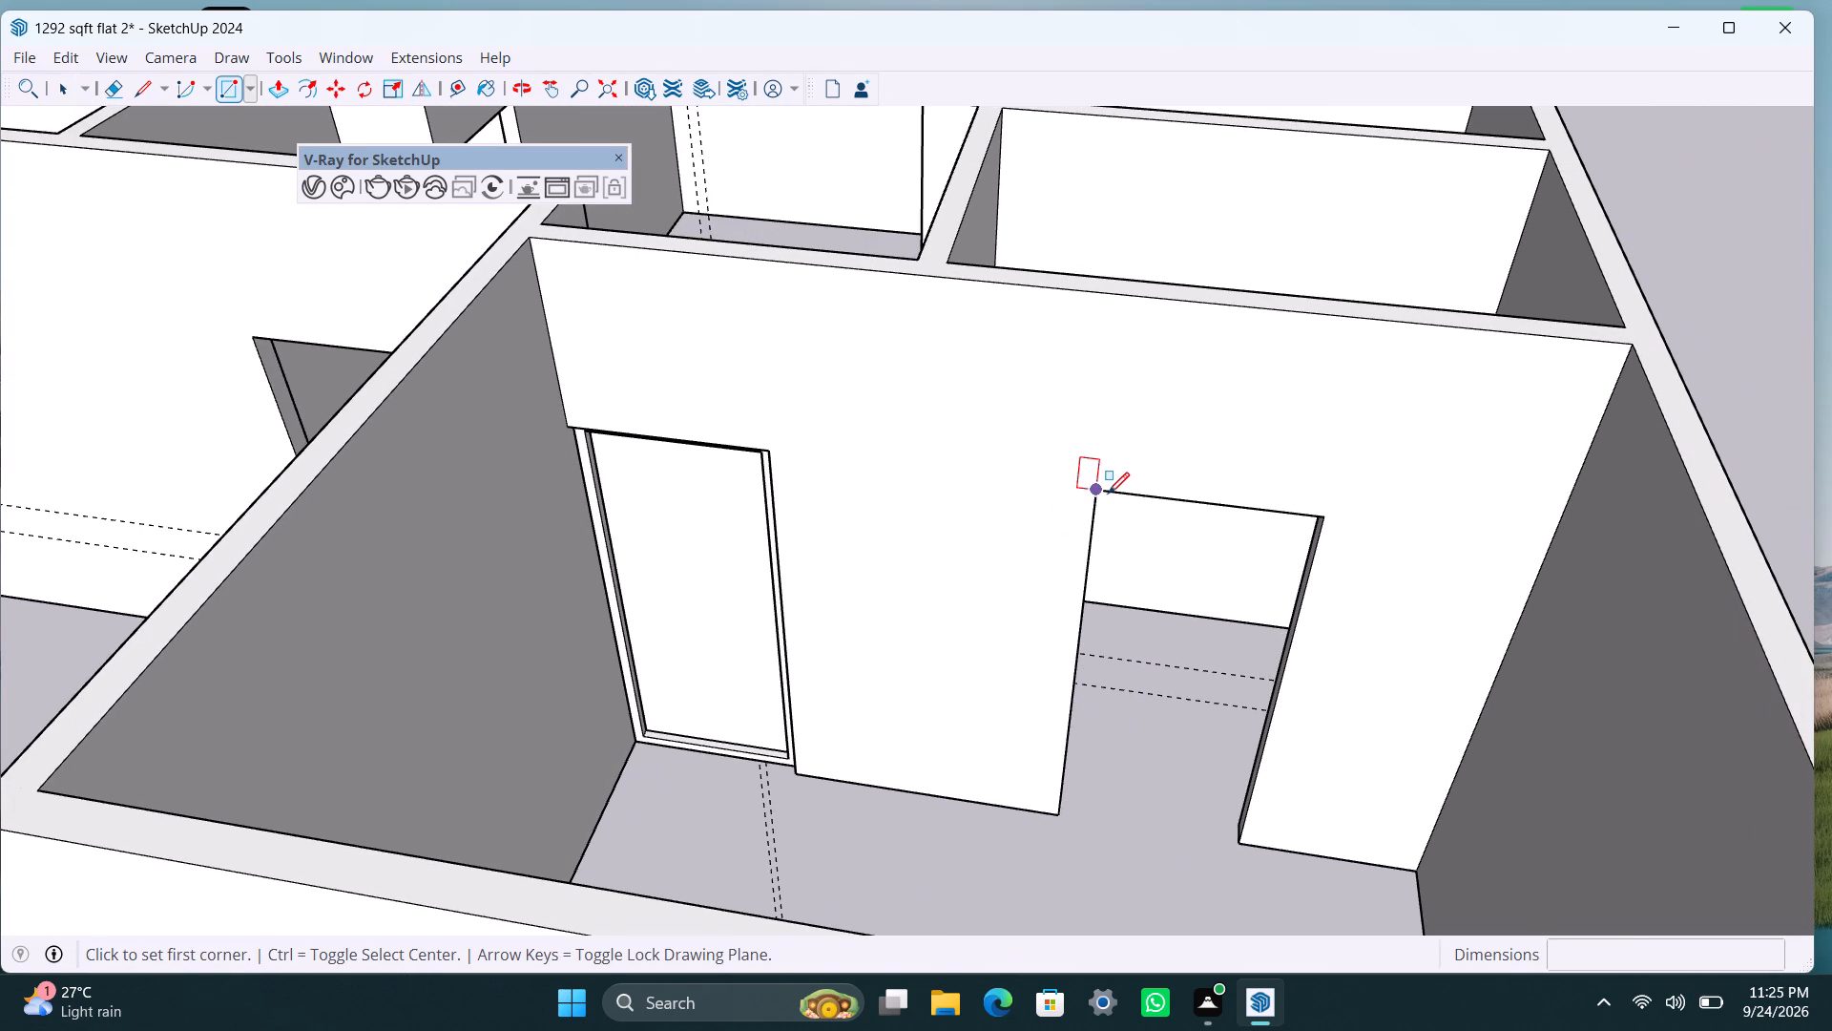
key(space)
click(1114, 493)
double_click(1091, 478)
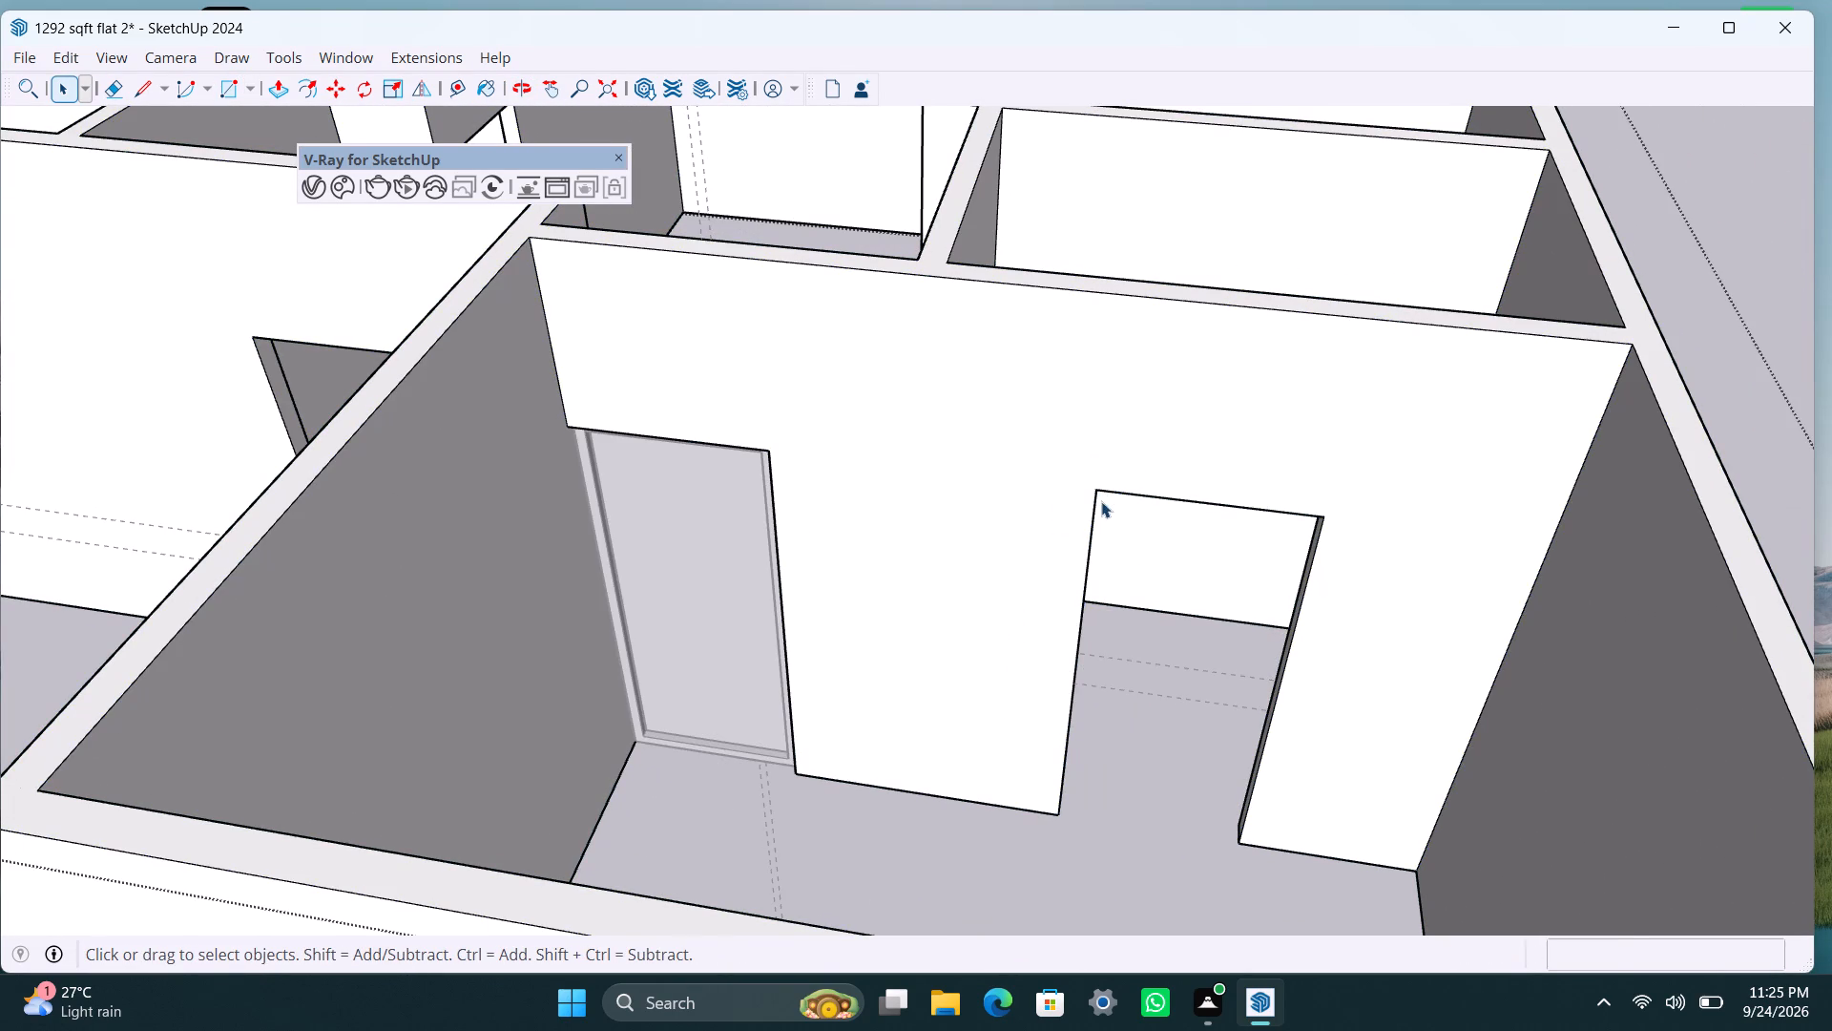
key(r)
click(1102, 492)
click(1239, 837)
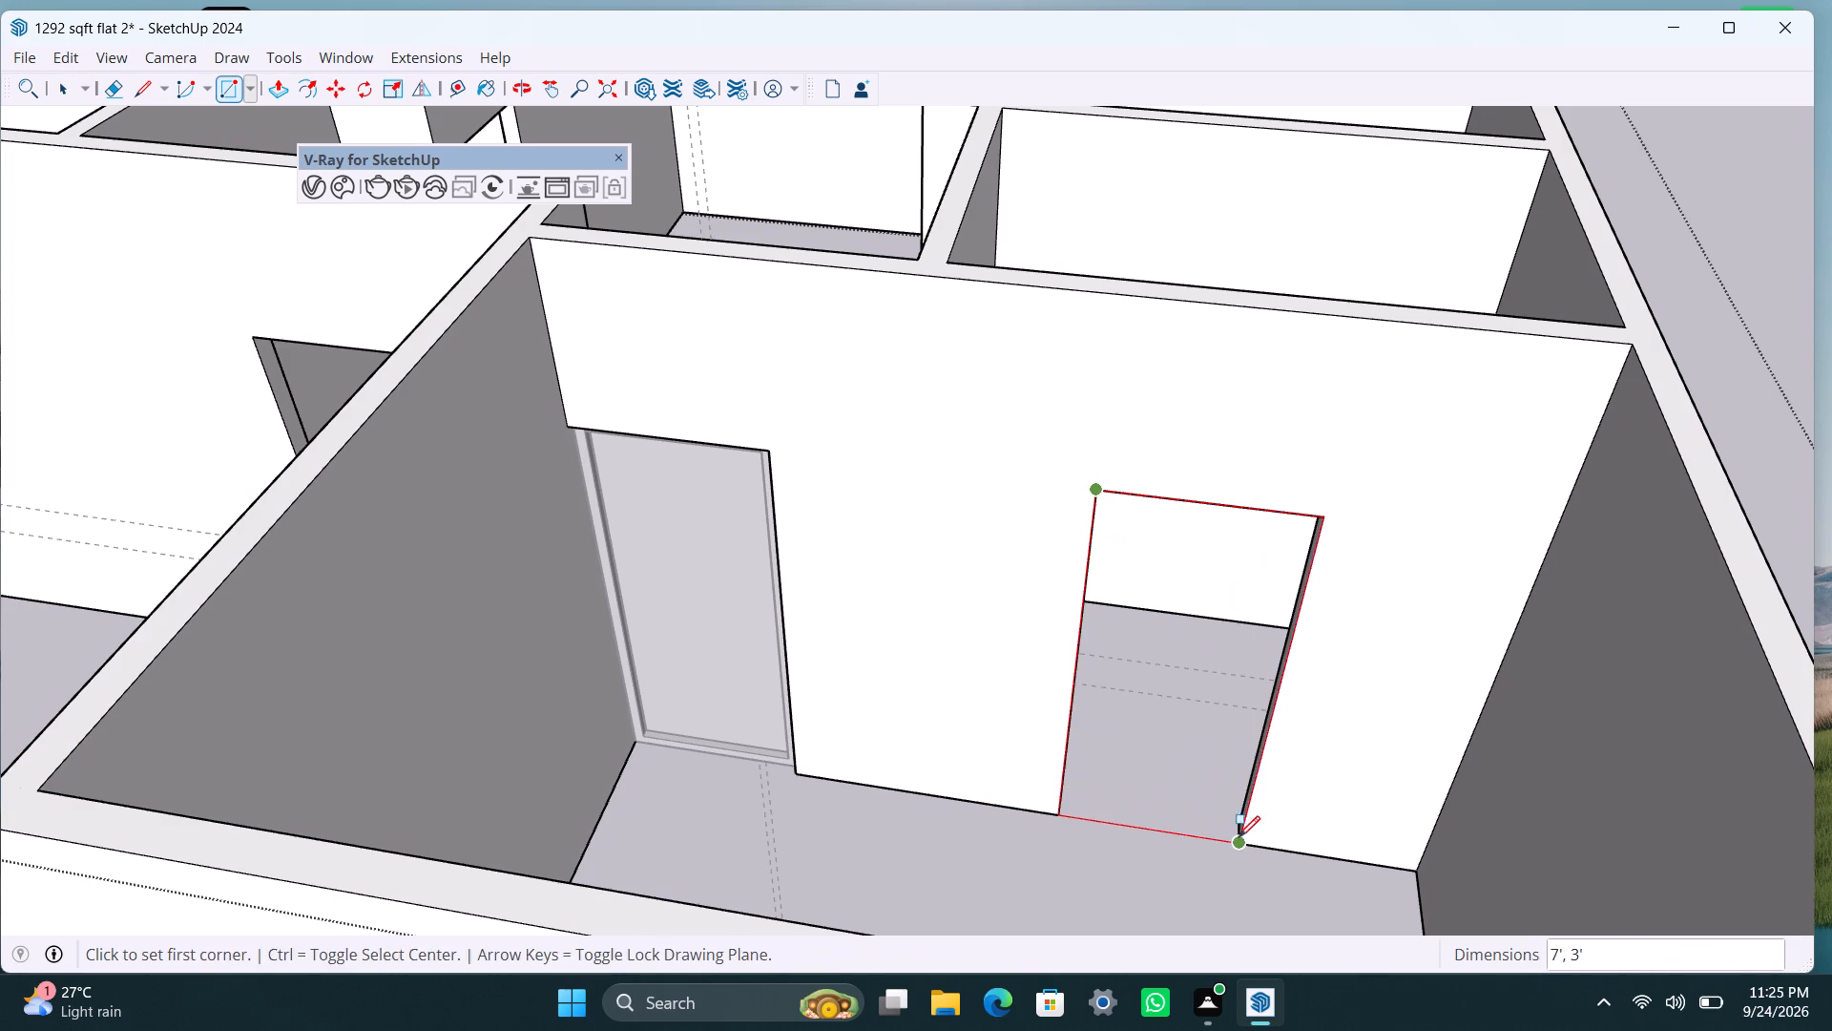
key(space)
double_click(1178, 762)
right_click(1178, 762)
click(1285, 384)
Inside the new door group, offset the face outline 2" inward and delete the inner face to leave a frame.
double_click(1175, 607)
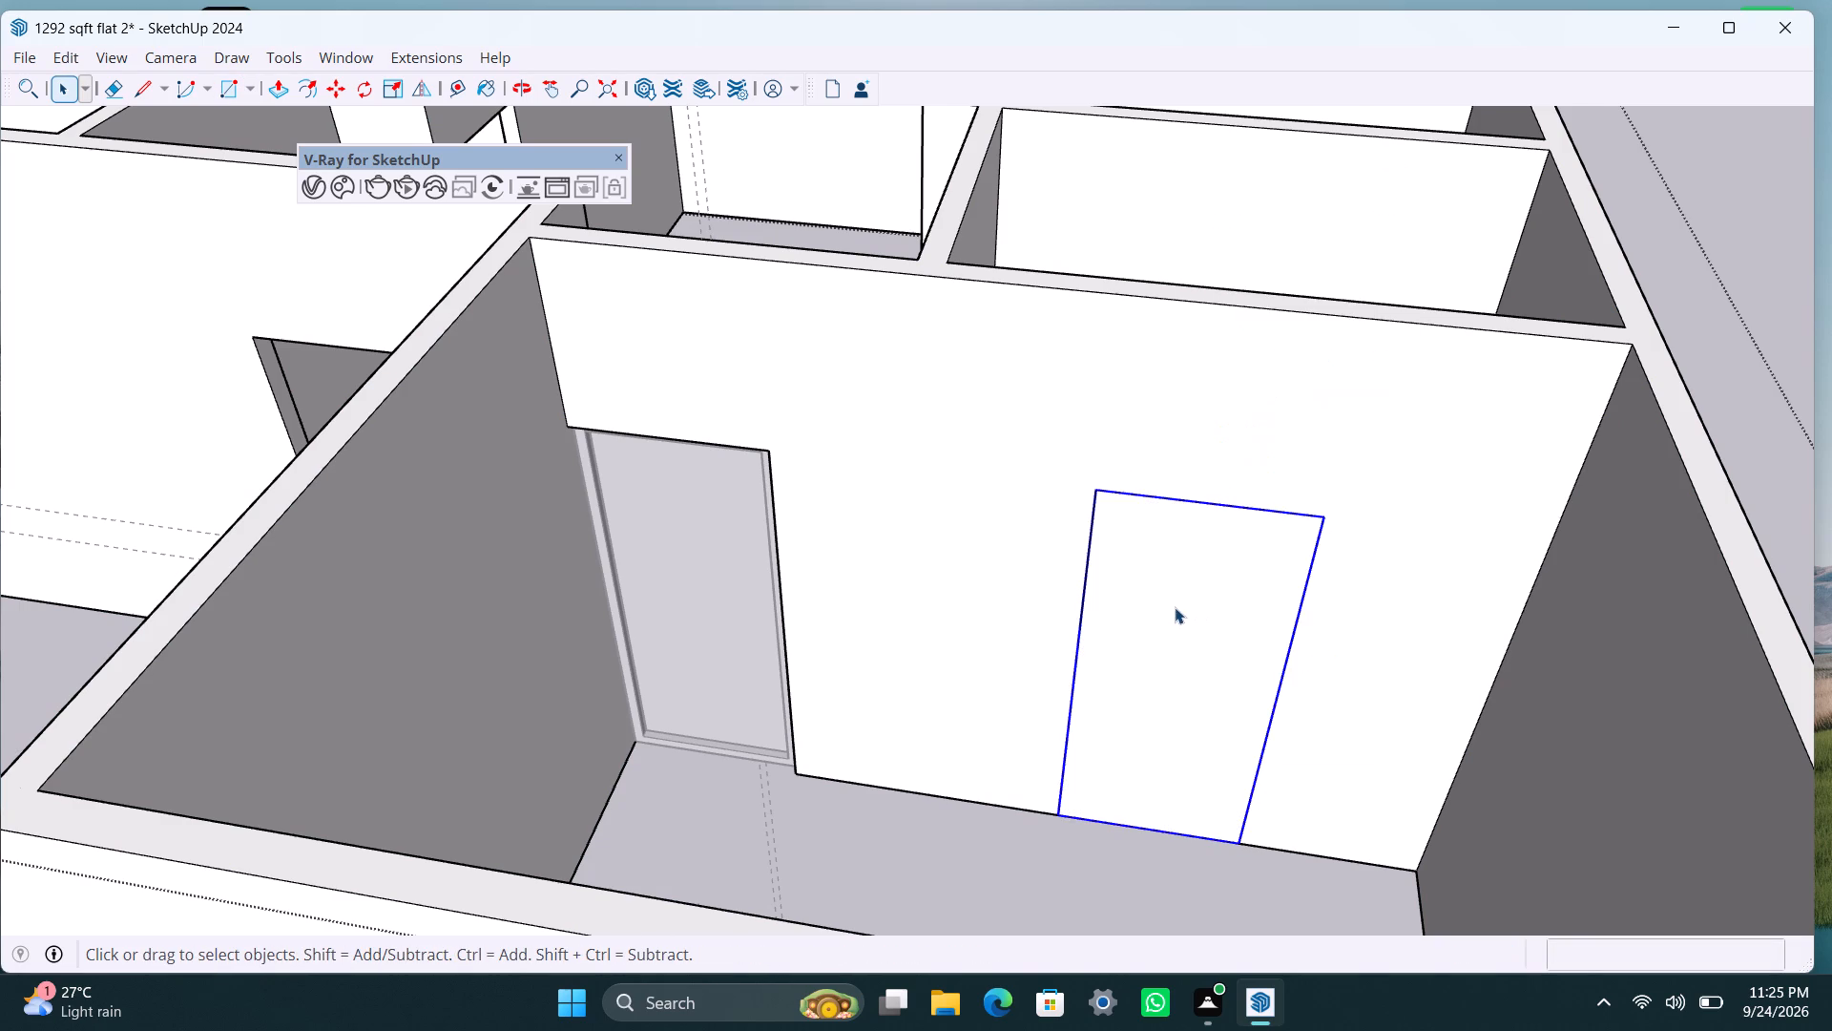
click(1161, 601)
key(f)
click(1125, 545)
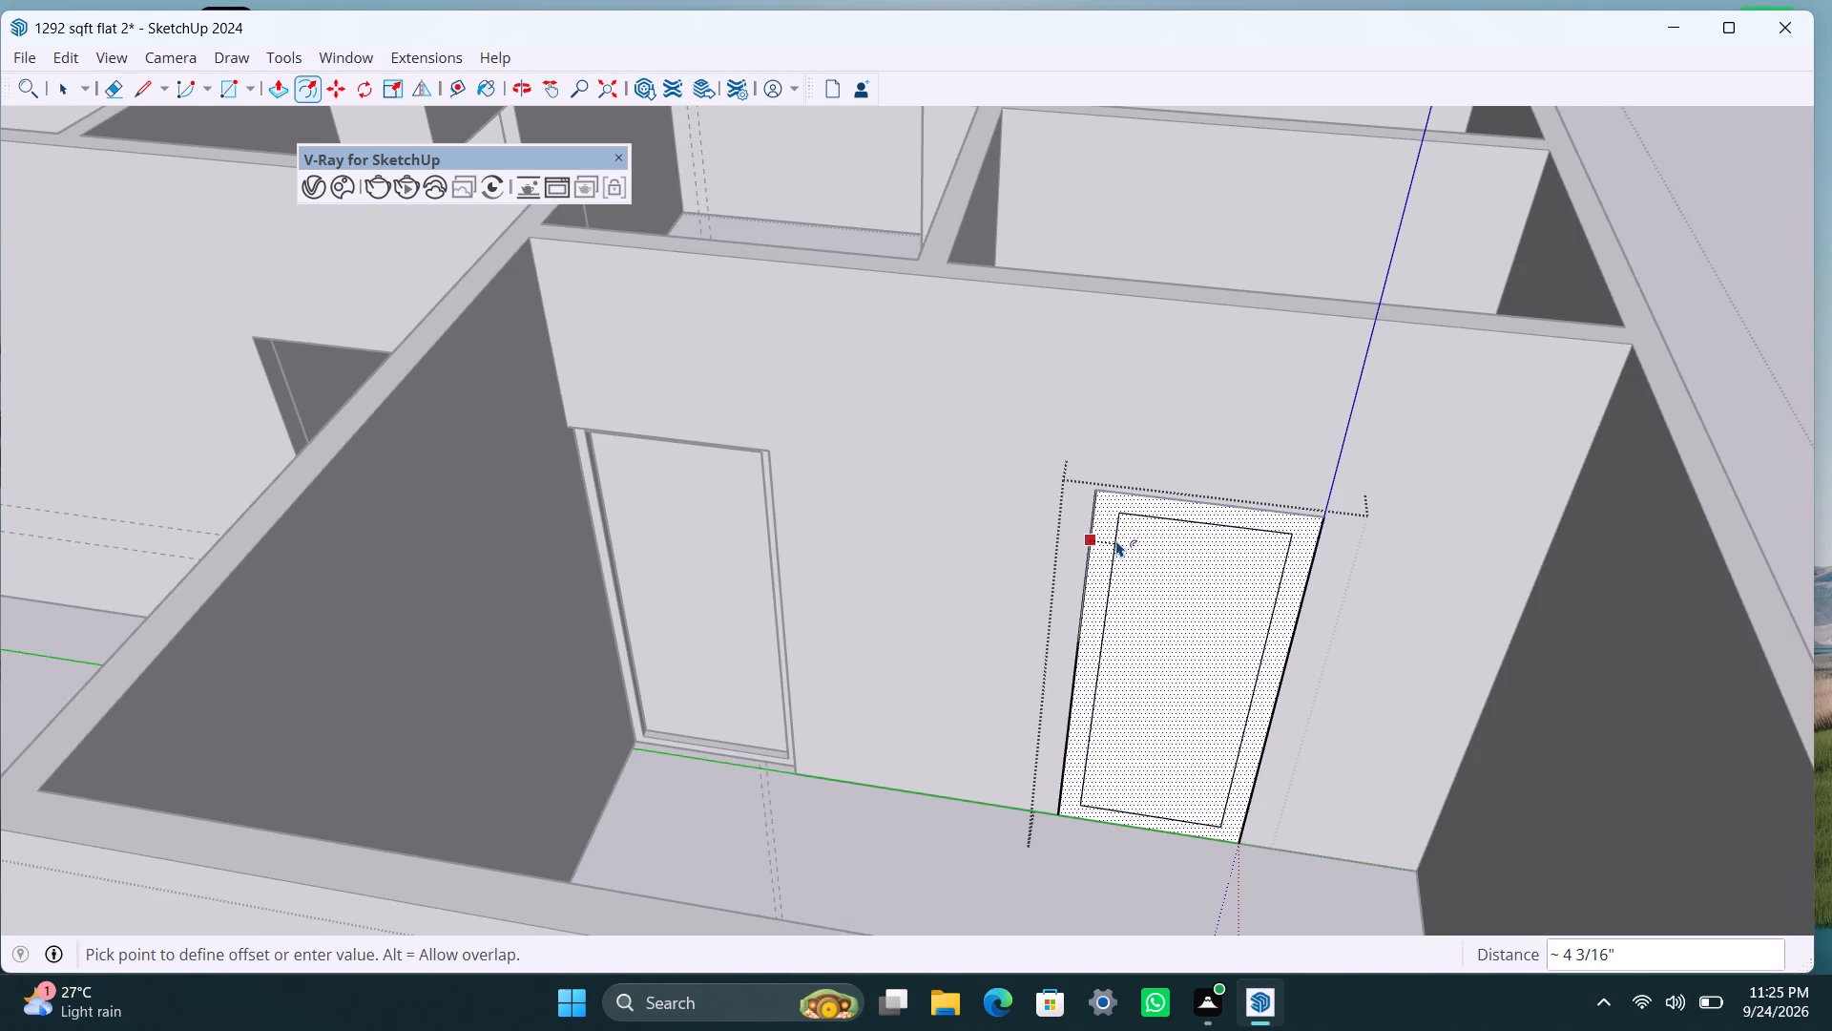
text(2")
key(Return)
key(space)
click(1196, 648)
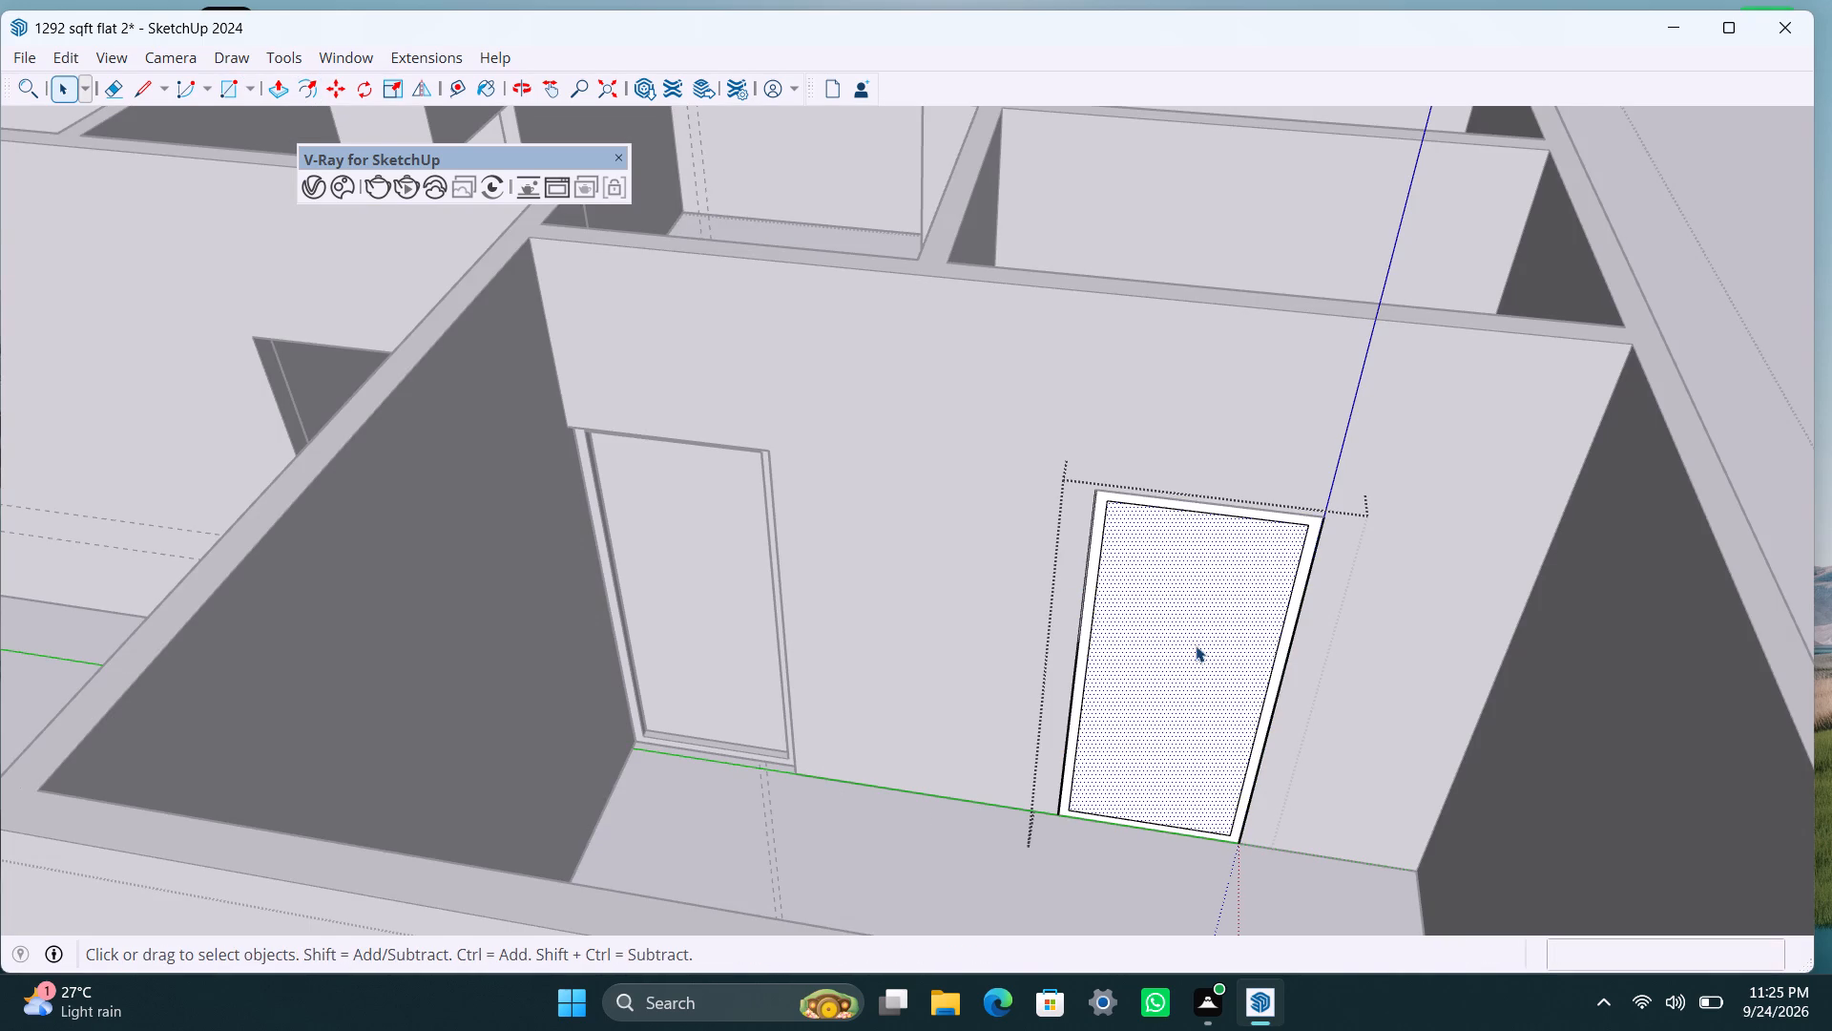
key(Delete)
Extrude the new door's frame face 2.5".
scroll(1066, 761, up, 5)
click(1075, 707)
key(p)
drag(1075, 707, 1098, 670)
text(2.5")
key(Return)
key(space)
Draw a 6'8" by 2'8" rectangle filling the inside of the new door frame and make it a group.
key(r)
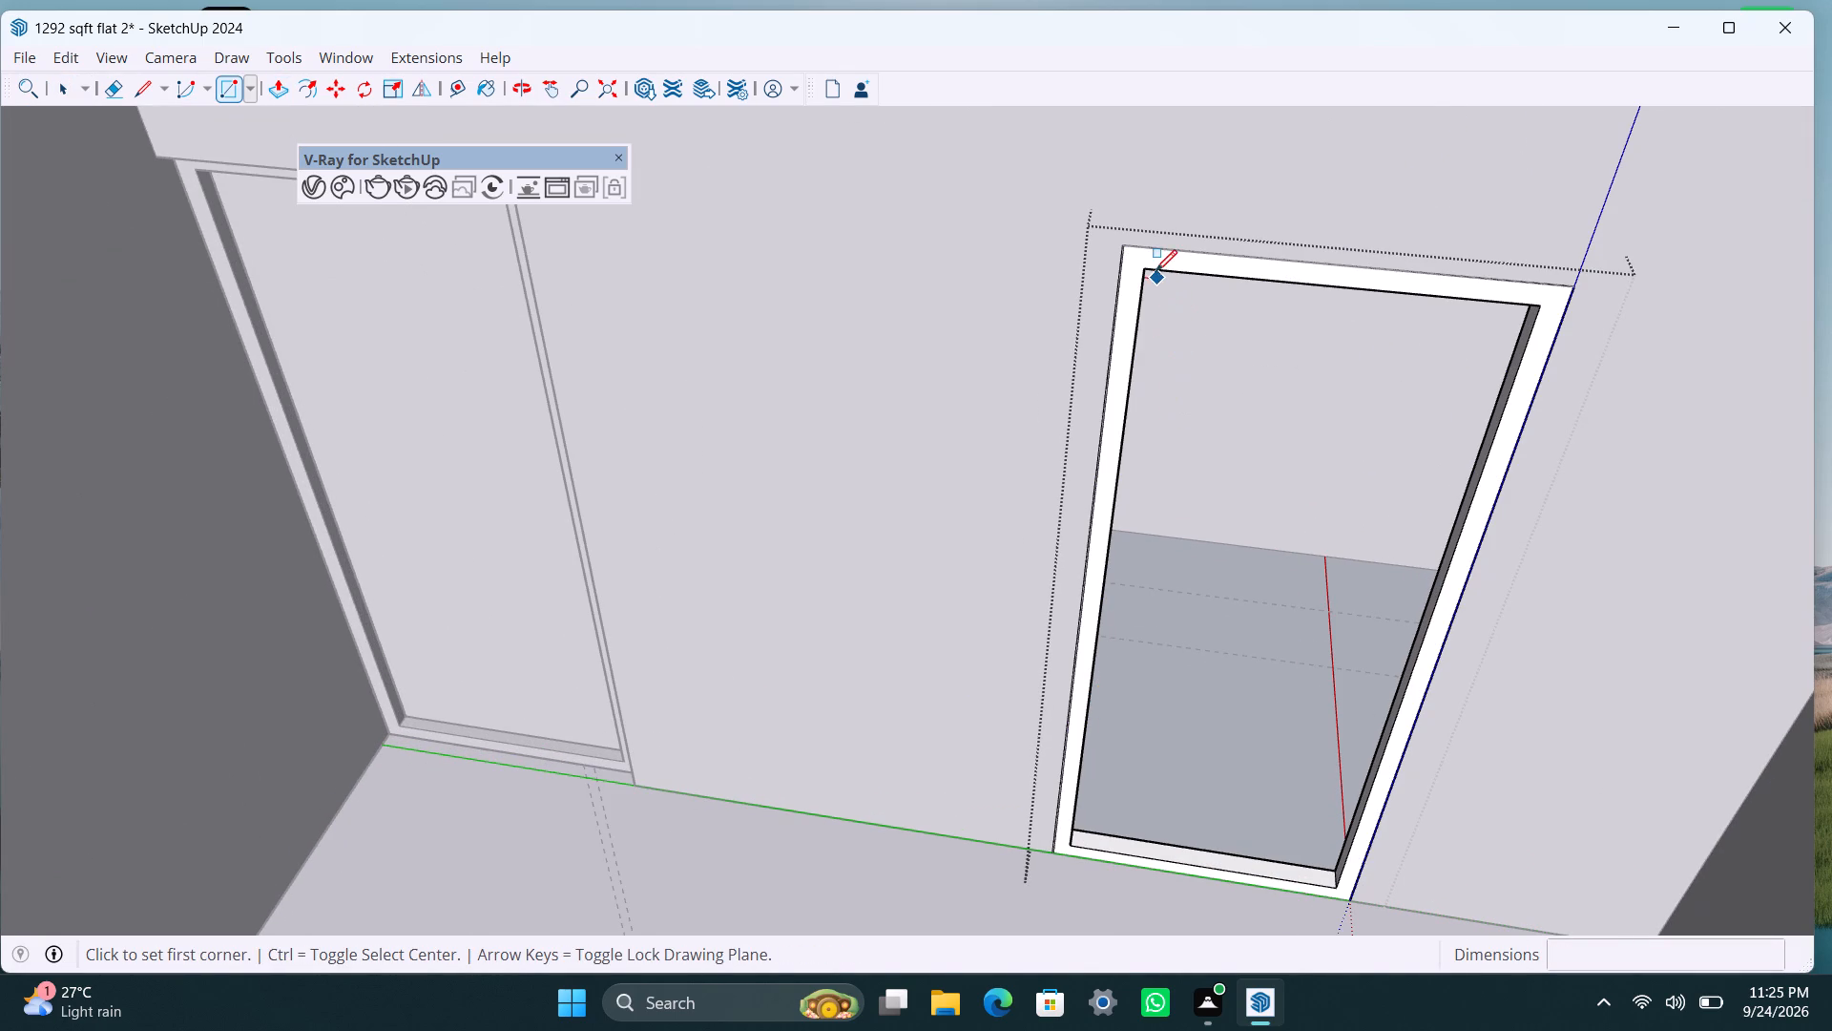
click(1152, 270)
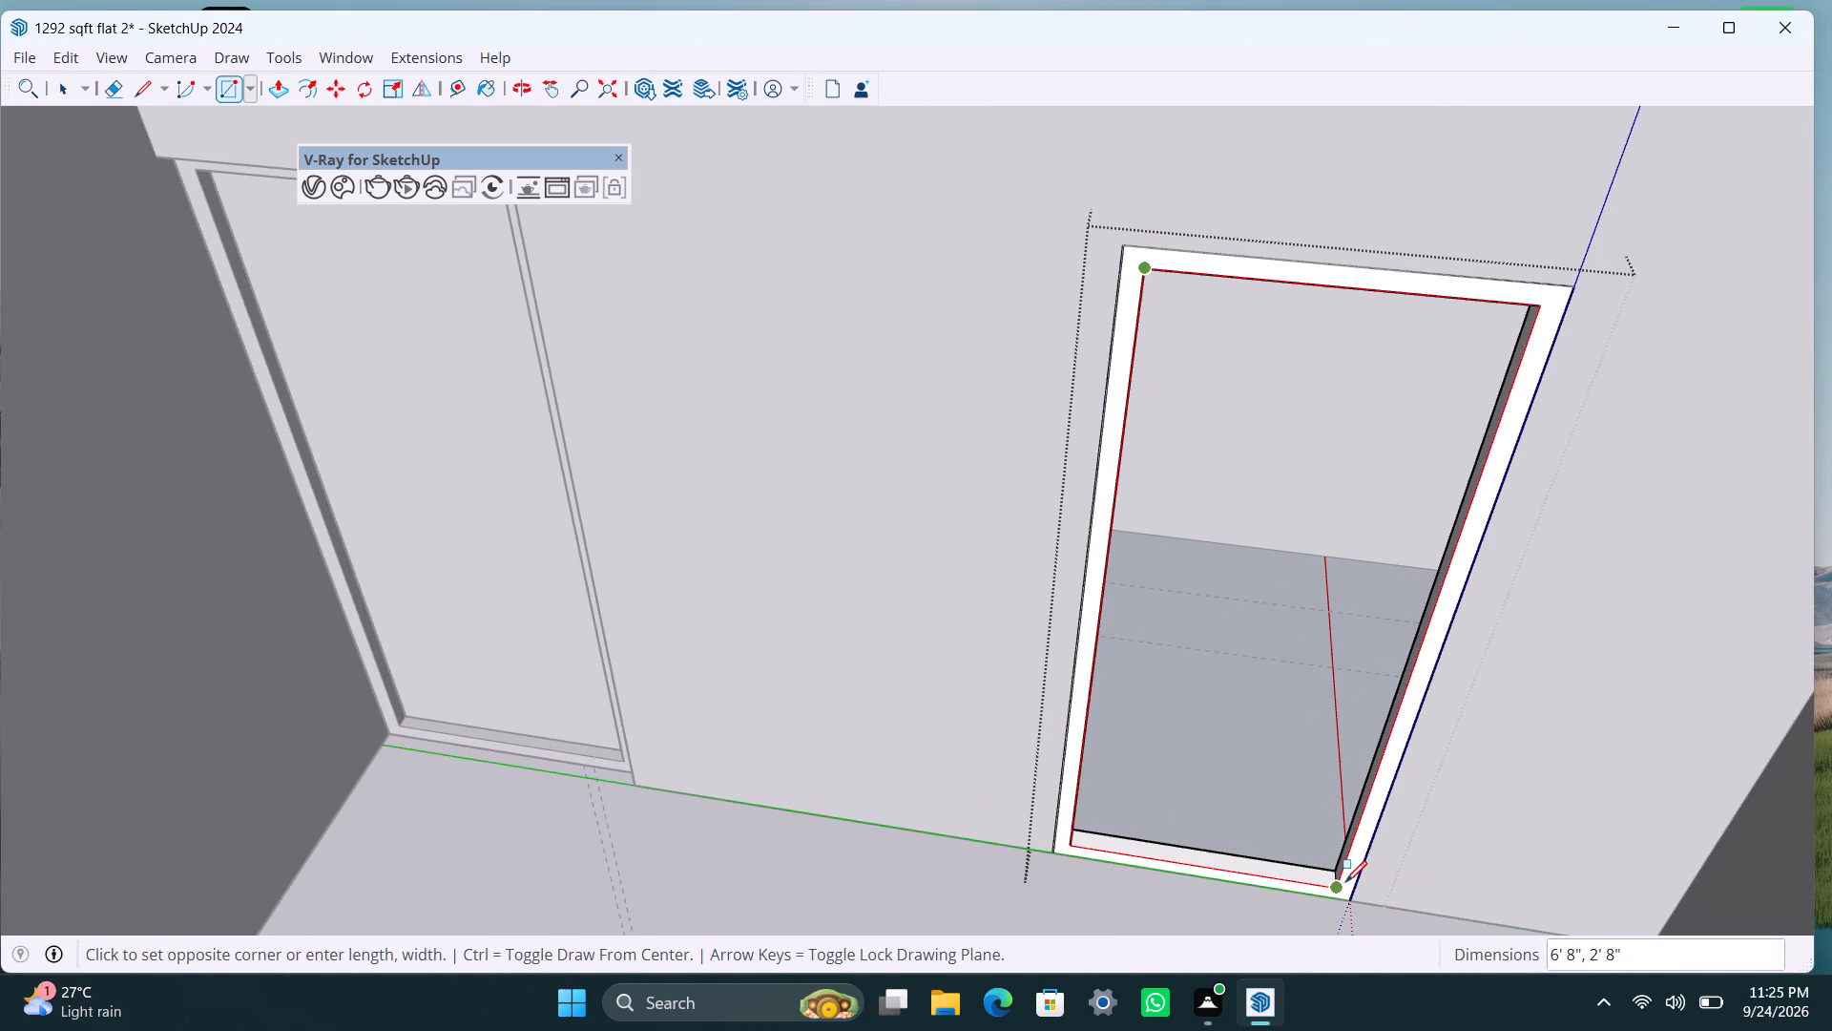
click(1345, 882)
key(space)
double_click(1297, 812)
right_click(1296, 811)
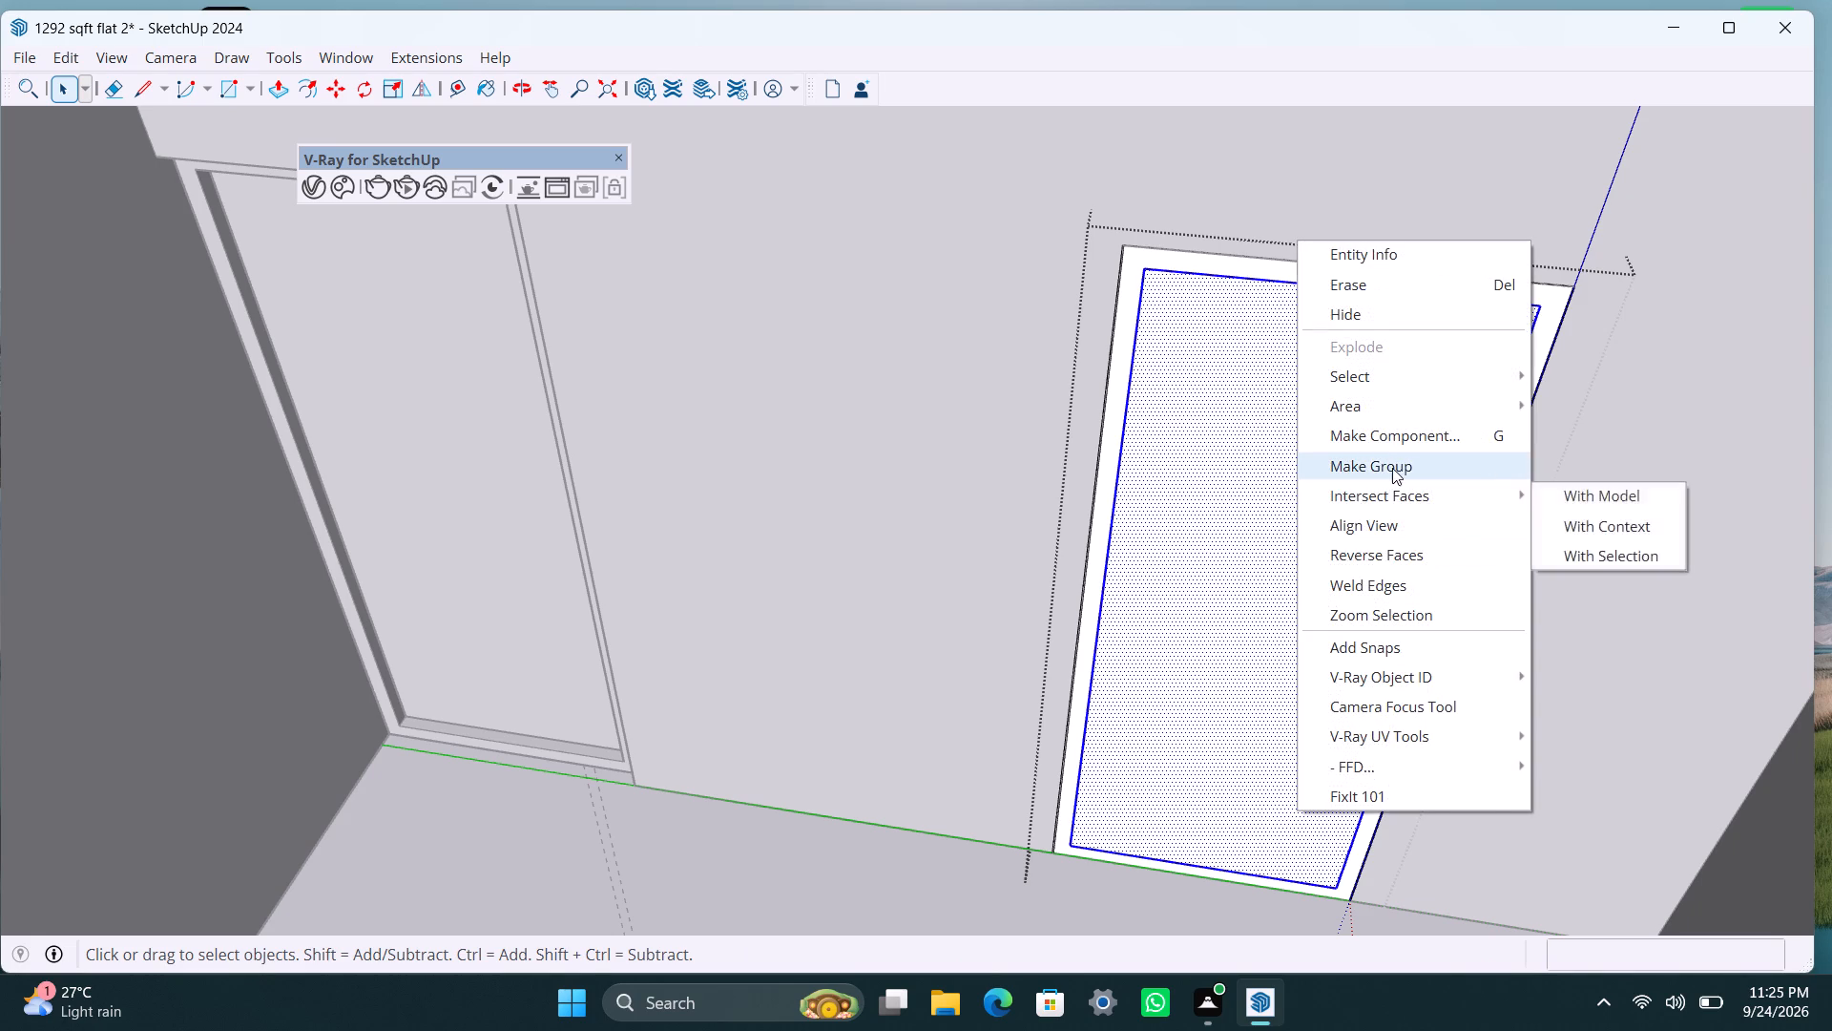
click(1392, 467)
Inside the new panel group, extrude the door panel's face 18 mm.
triple_click(1279, 711)
text(lp)
drag(1277, 709, 1280, 679)
text(18mm)
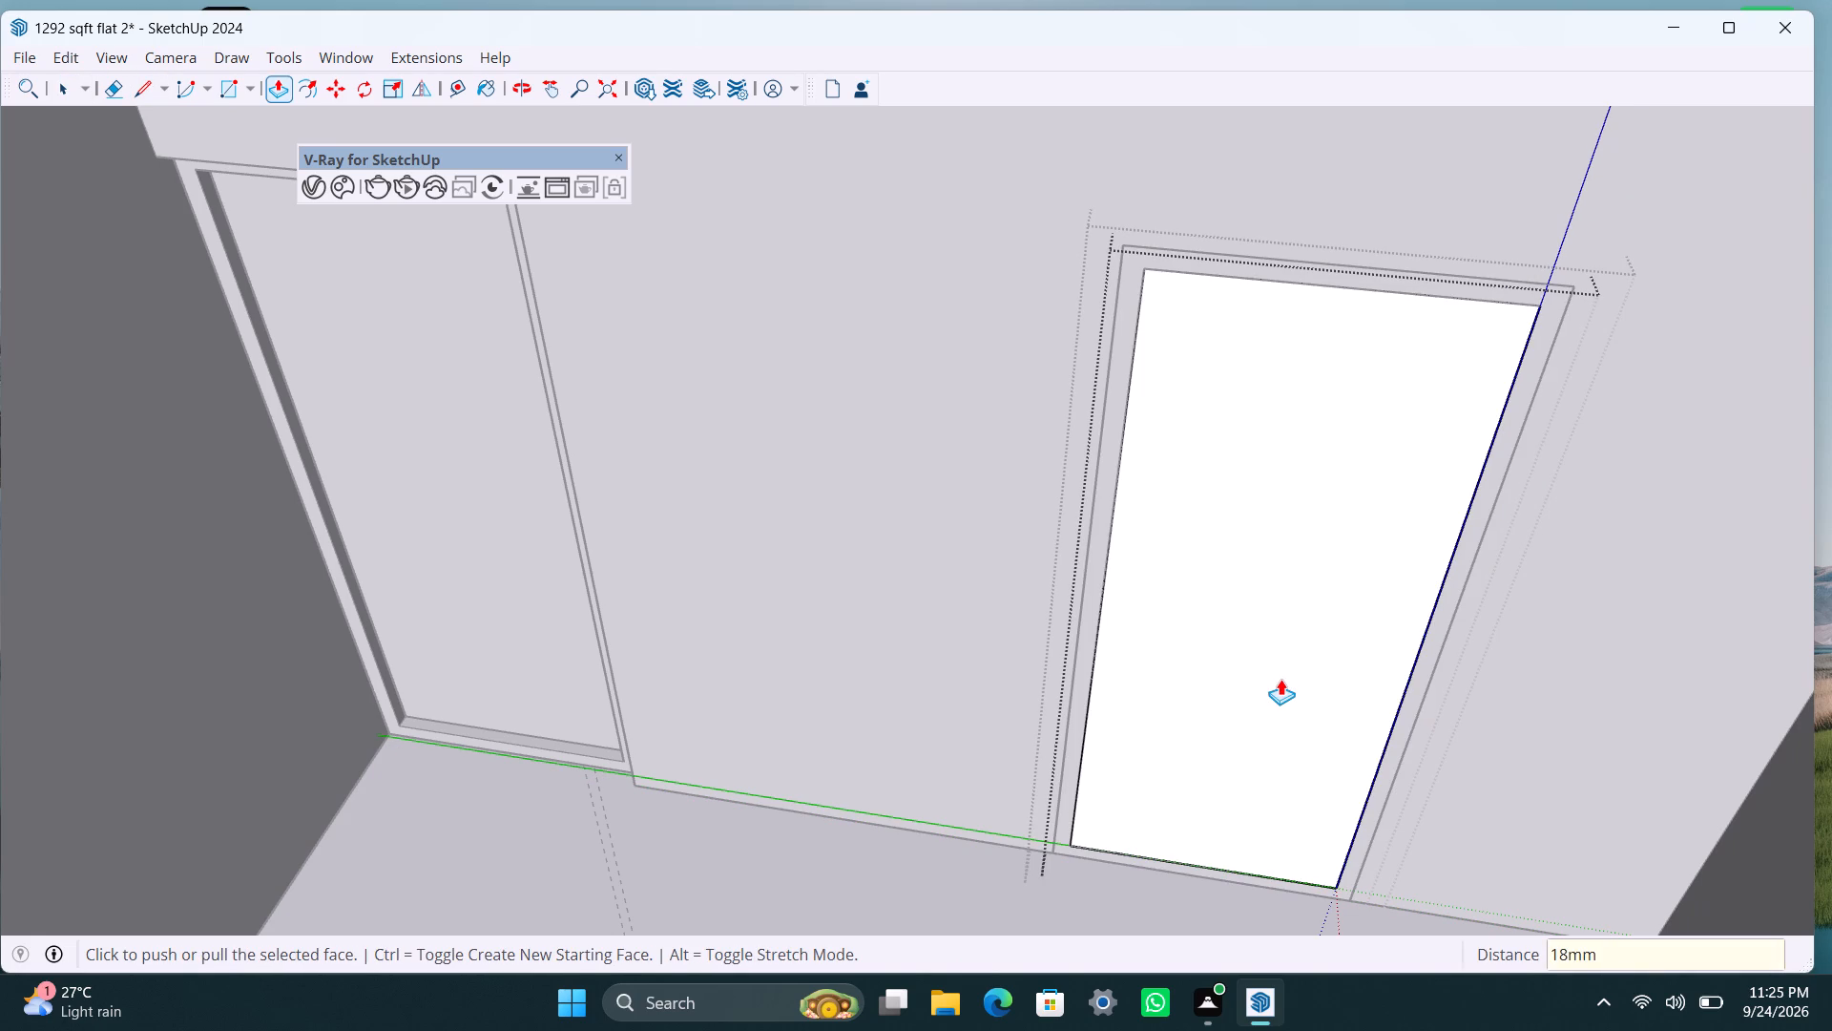
key(Return)
key(space)
Place a horizontal guide 4' below this door panel's top edge and another 8" above that guide.
key(t)
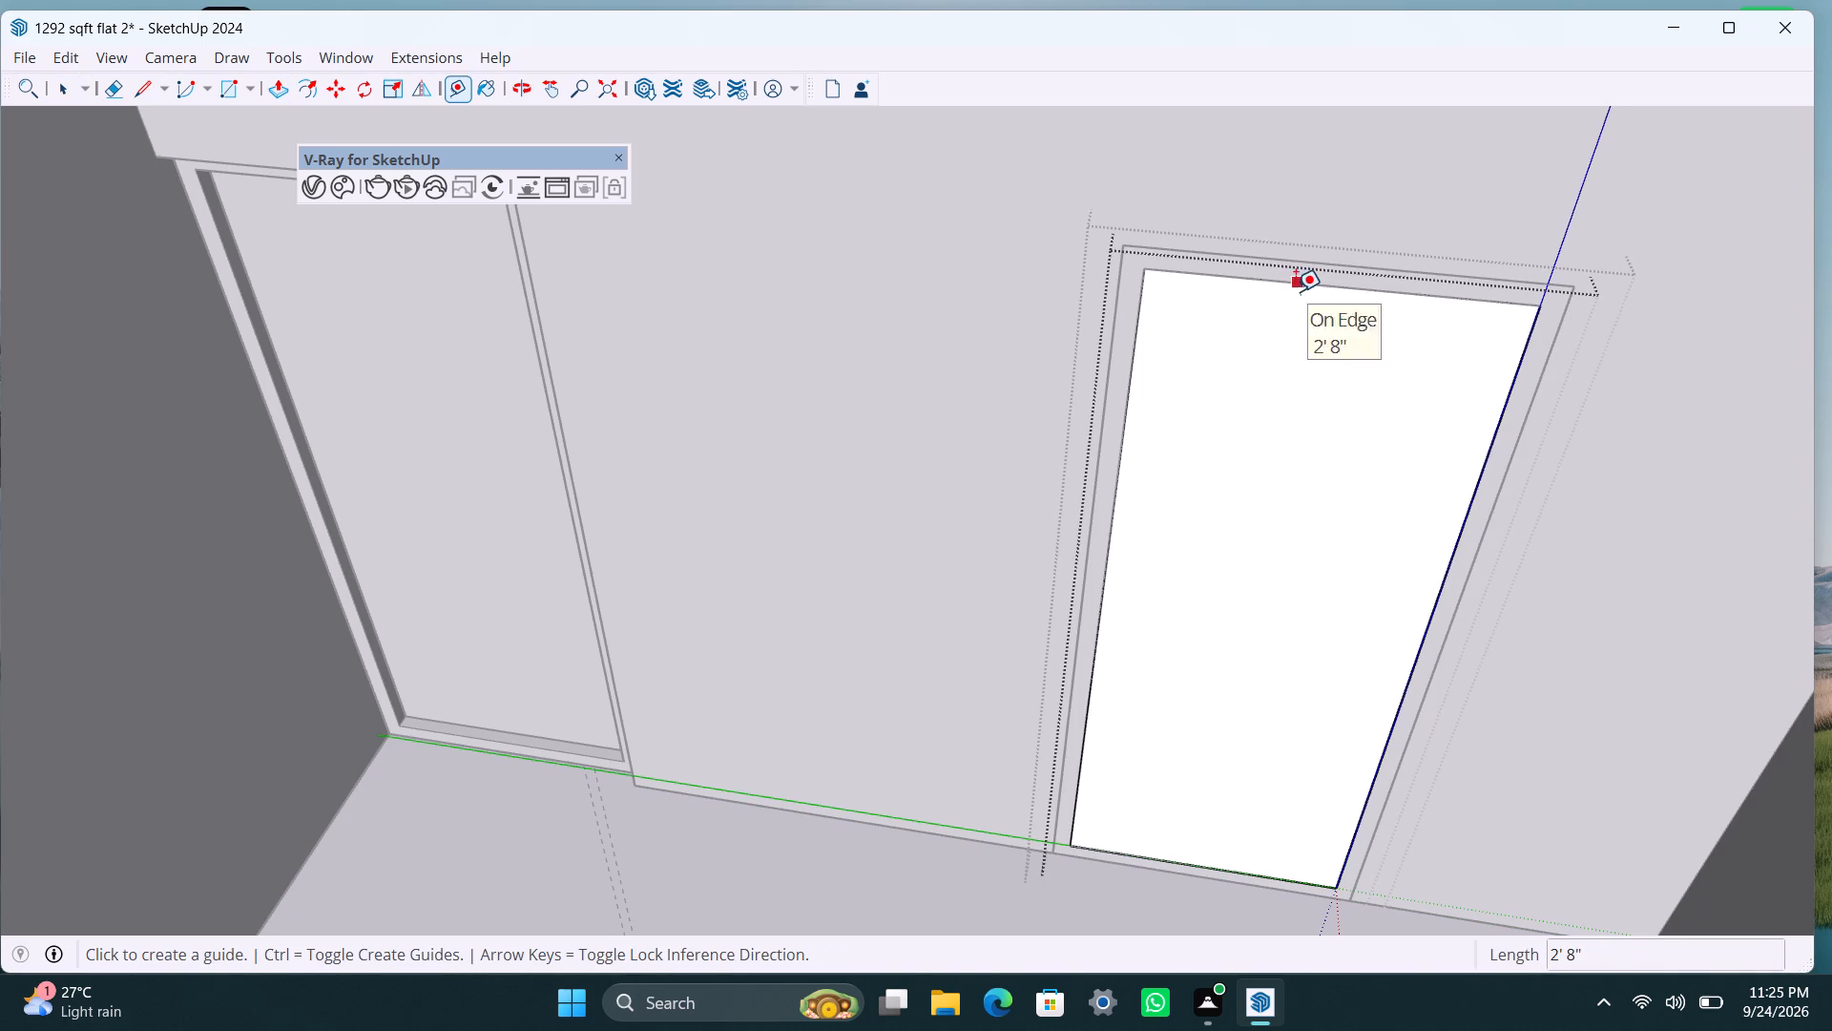
drag(1296, 290, 1296, 318)
text(4')
key(Return)
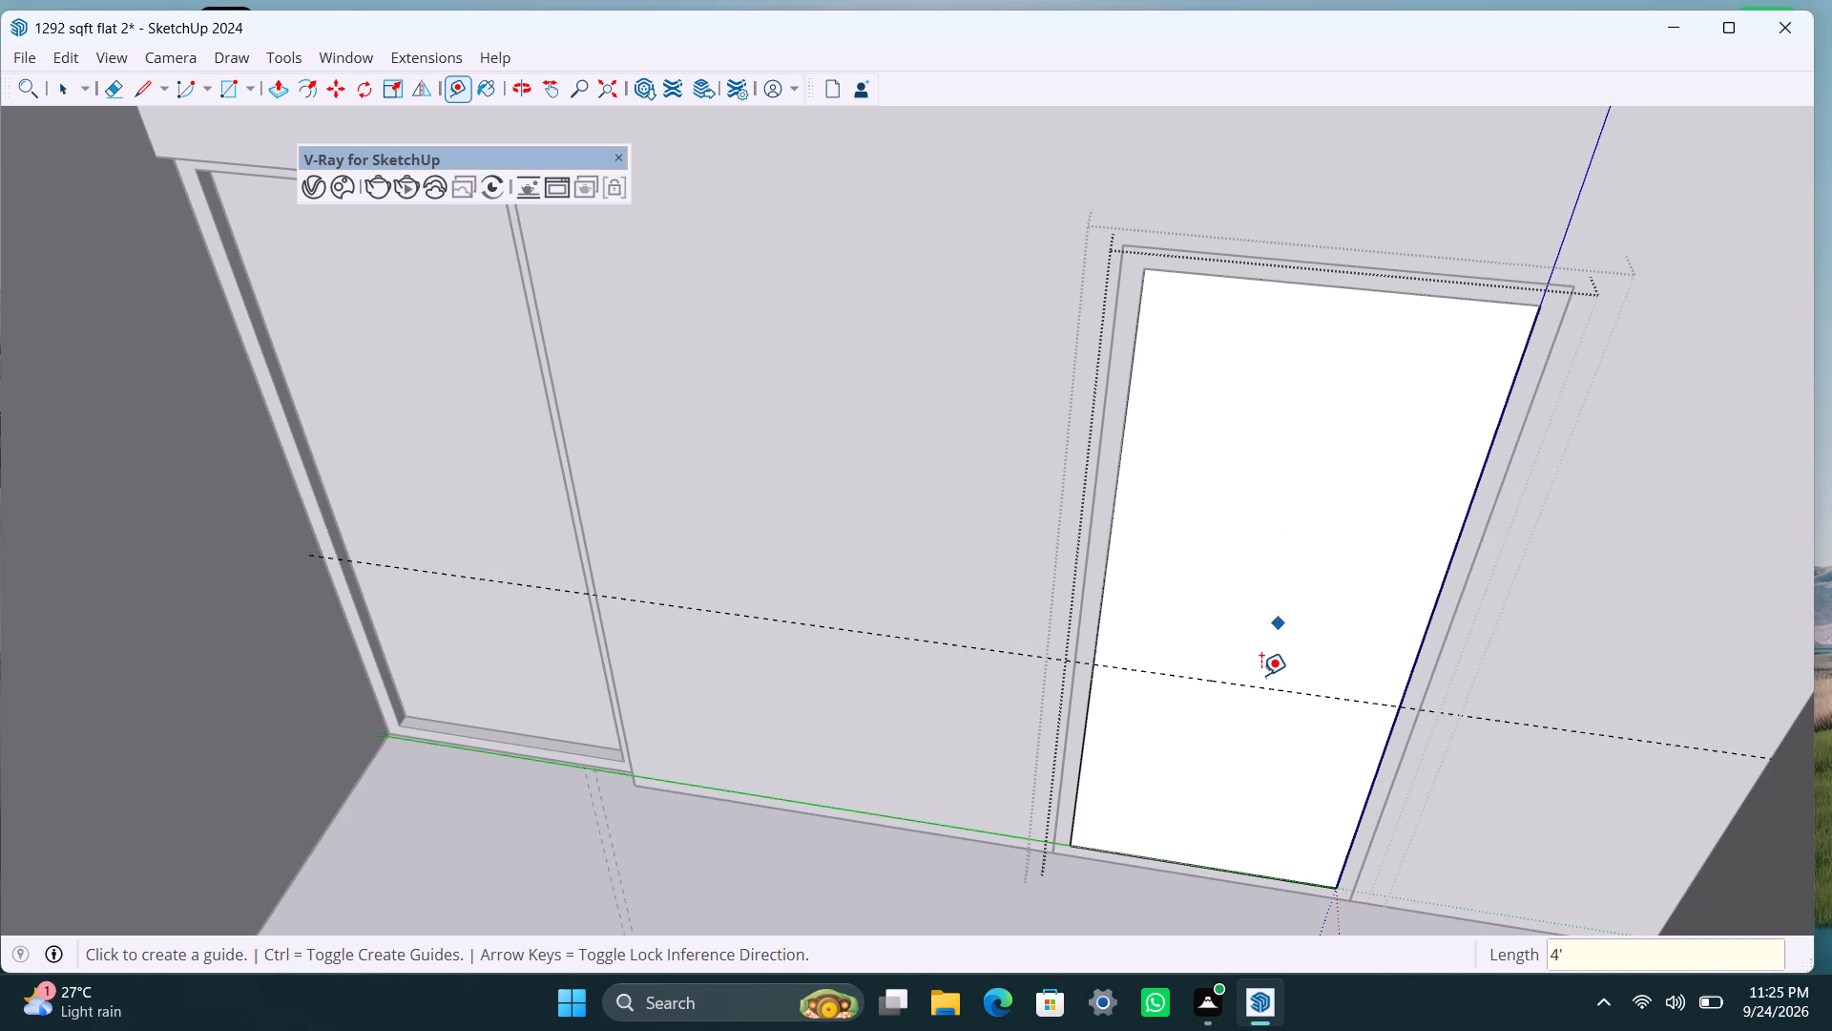
click(1260, 686)
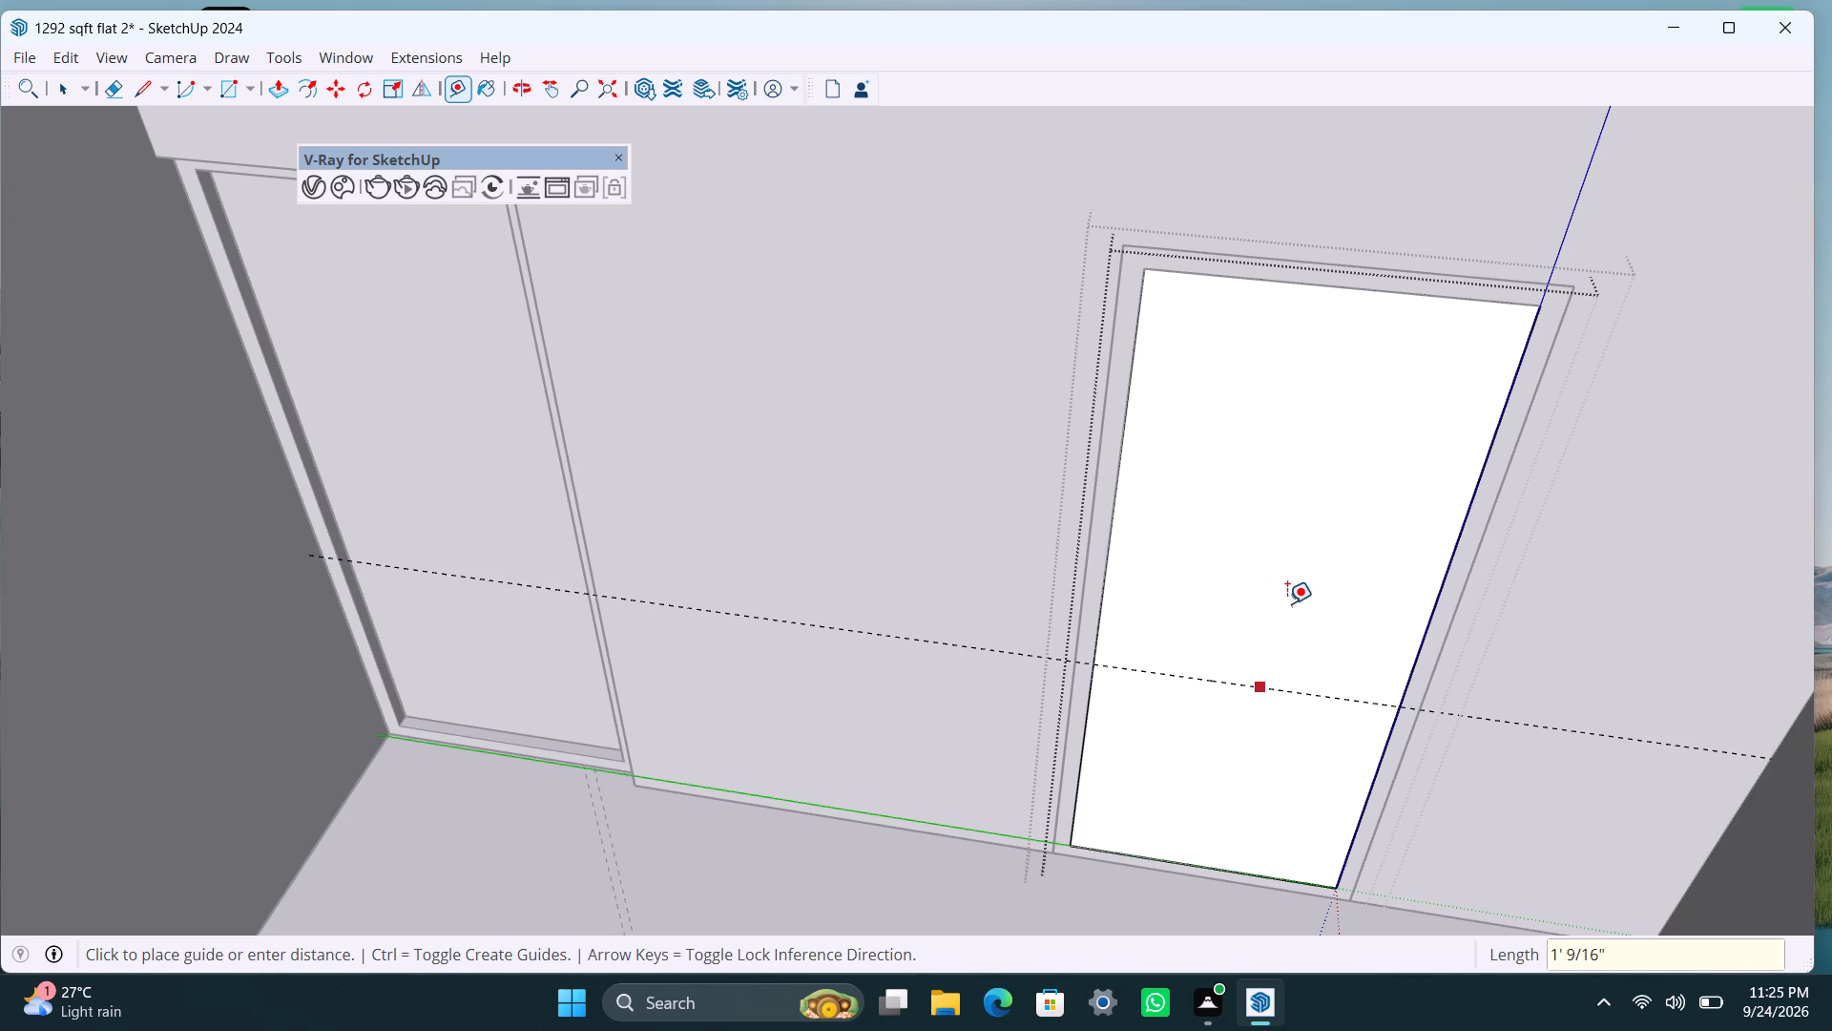
key(8)
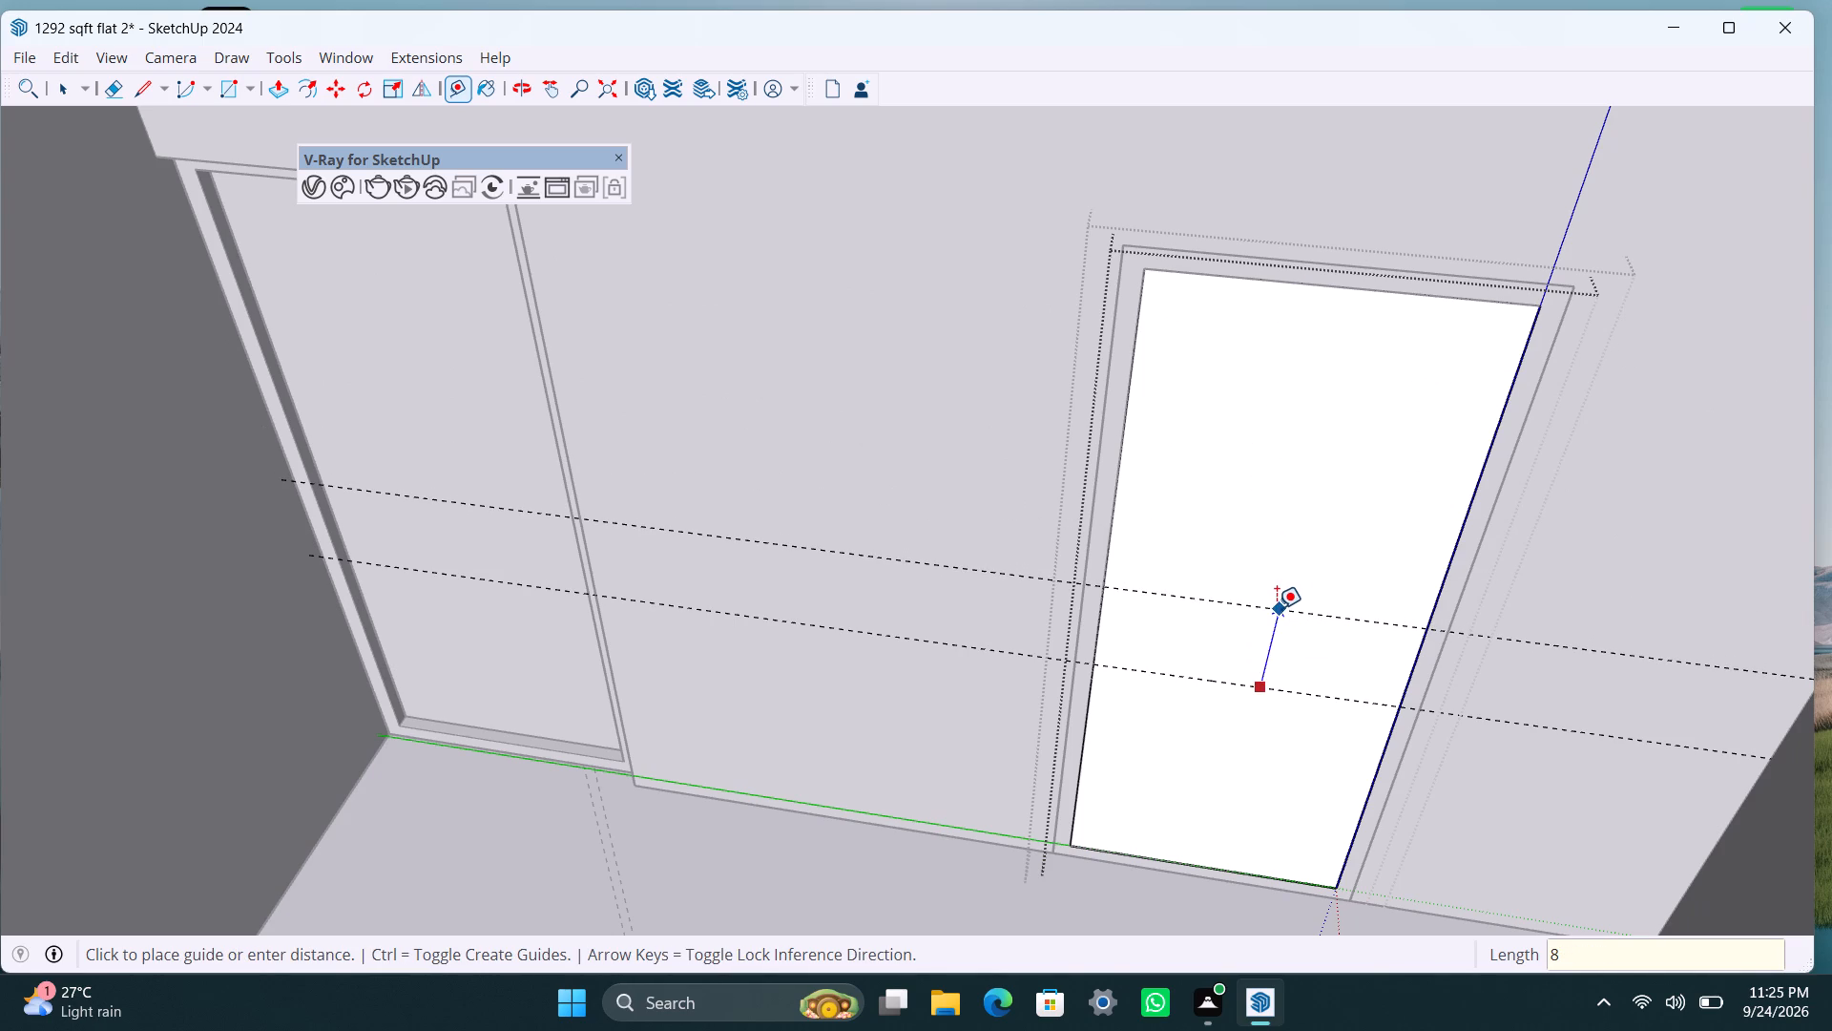
key(shift+quotedbl)
key(Return)
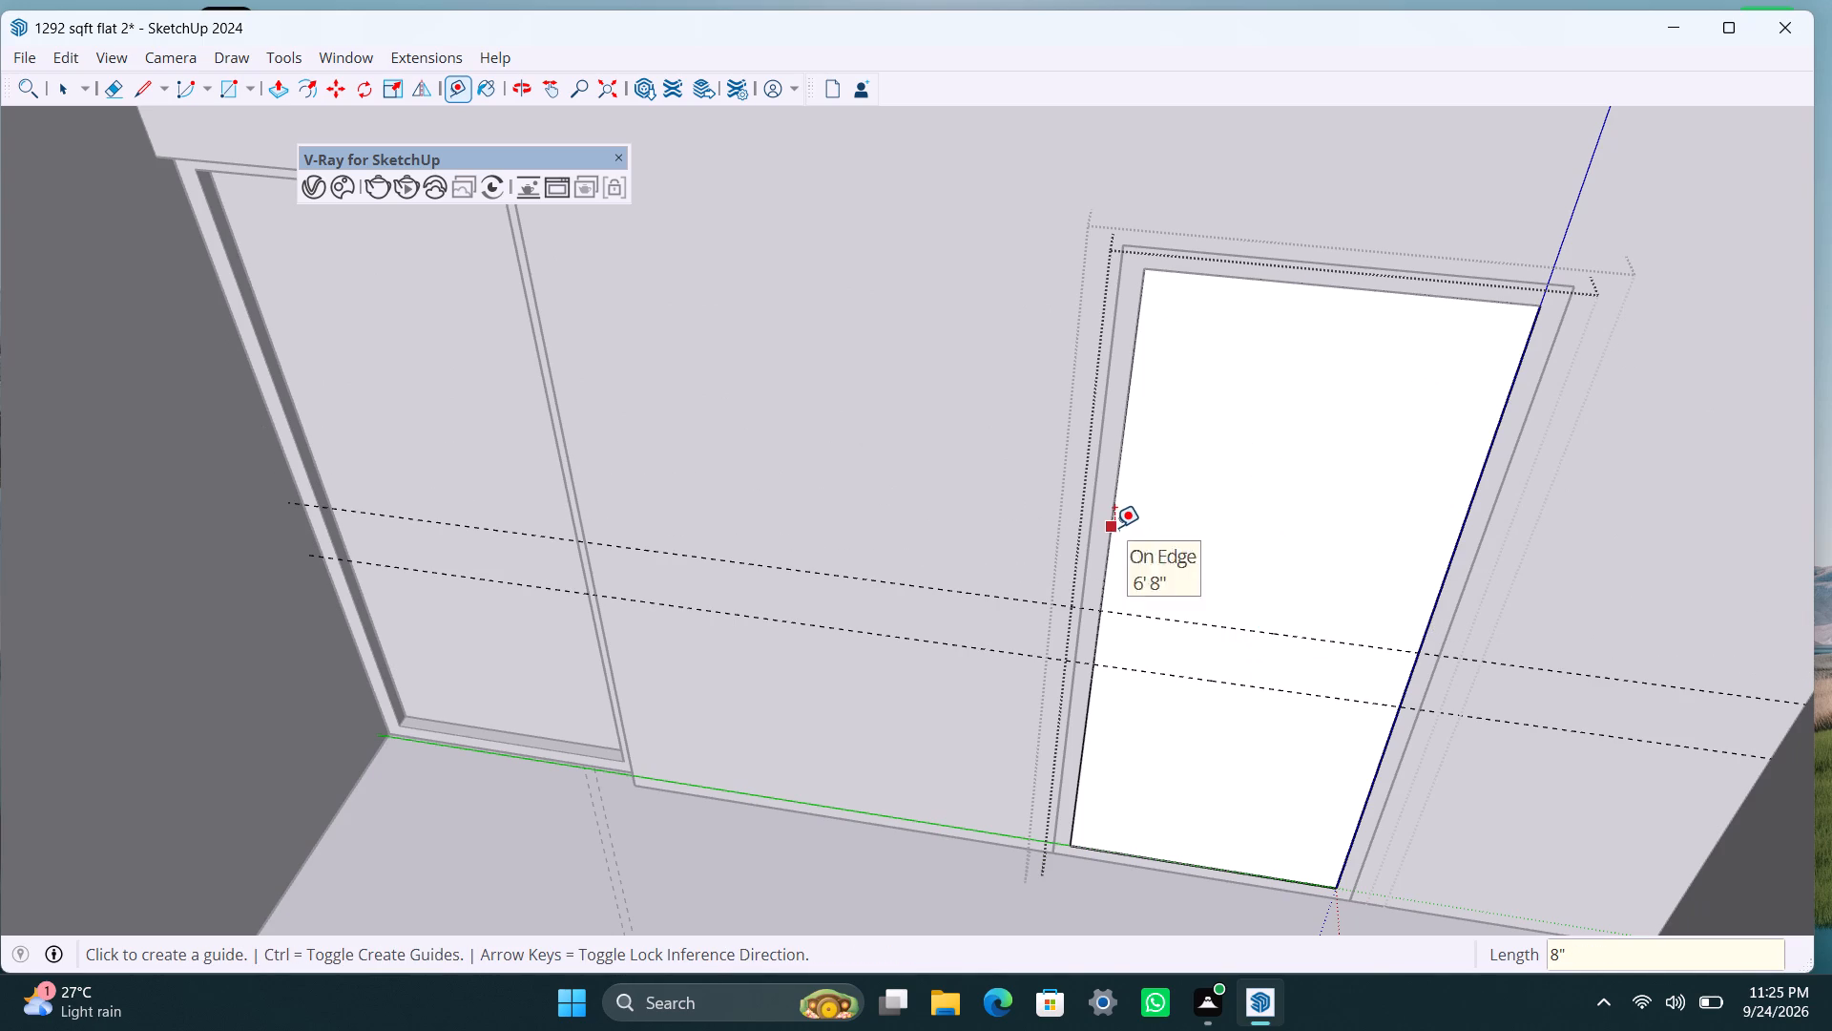
Place a vertical guide 6" in from this door panel's left edge and another 1.5" further inward.
click(1114, 527)
key(6)
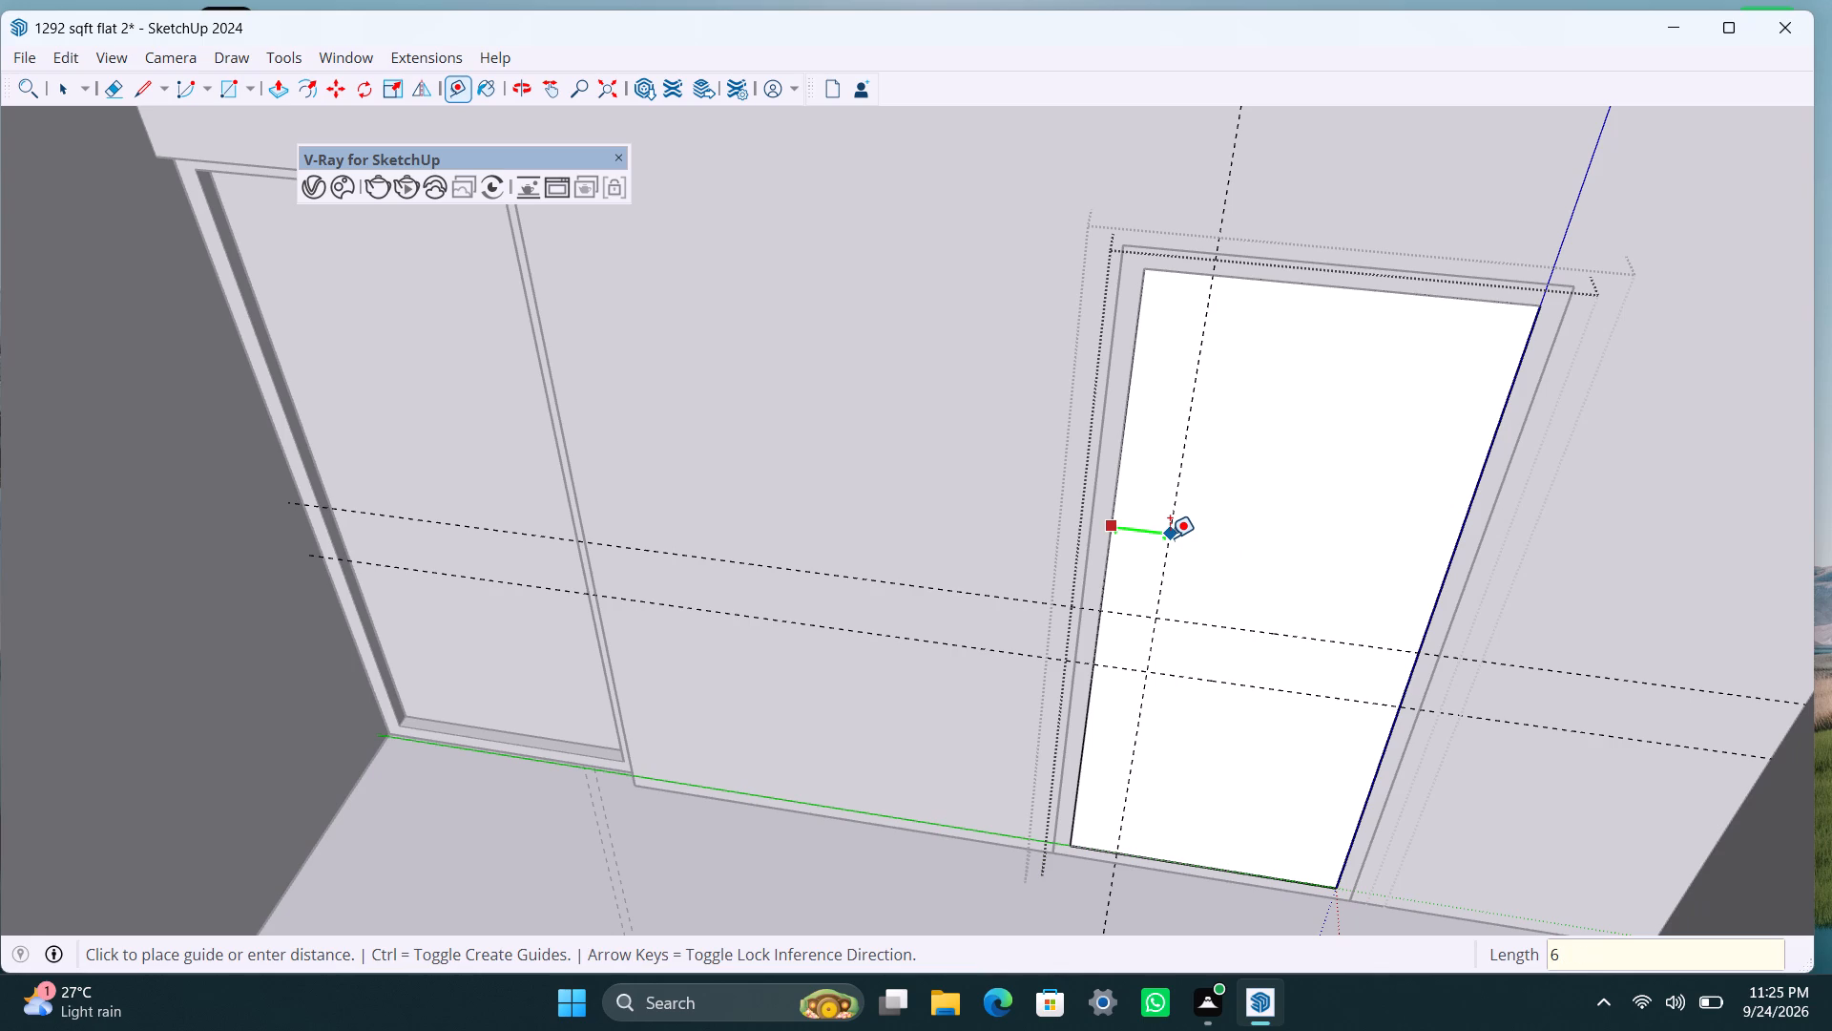
key(shift+quotedbl)
key(Return)
click(1175, 536)
text(1.5")
key(Return)
Draw an 8" by 1 1/2" handle rectangle between the crossing guides on the door panel and make it a group.
scroll(1159, 661, up, 3)
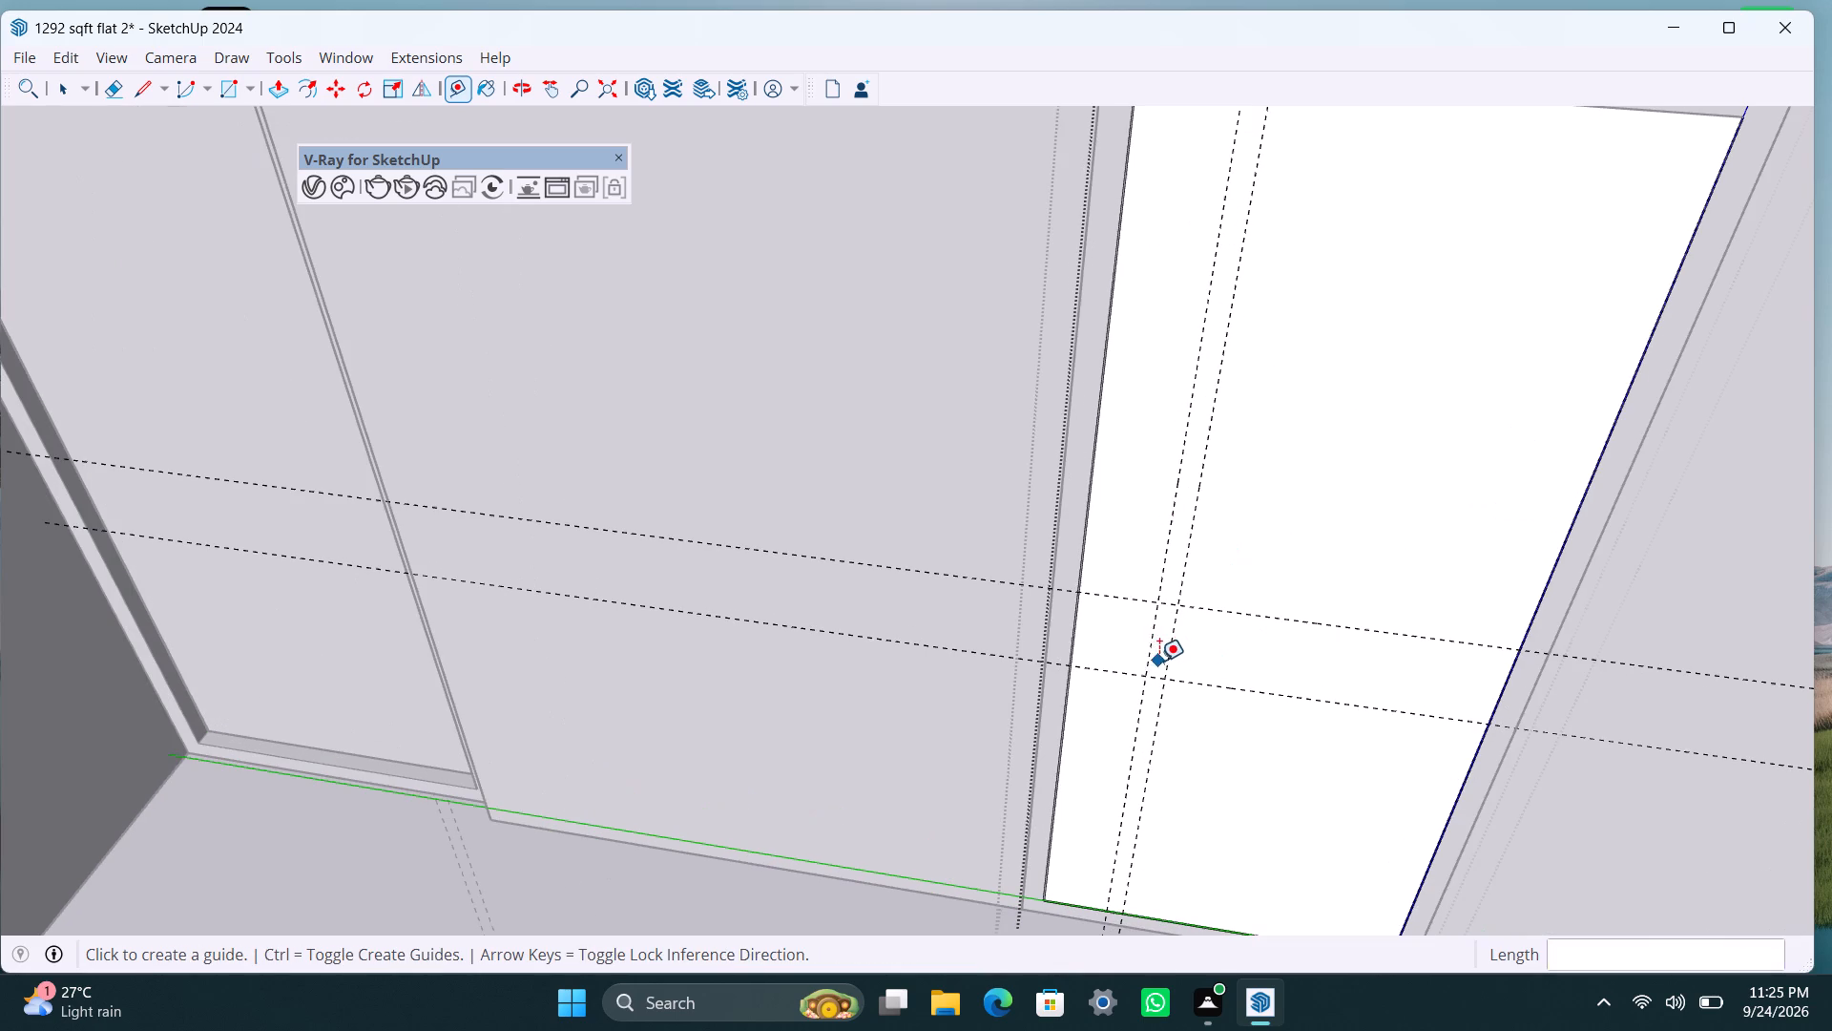
key(space)
key(r)
scroll(1159, 608, up, 2)
drag(1159, 602, 1159, 613)
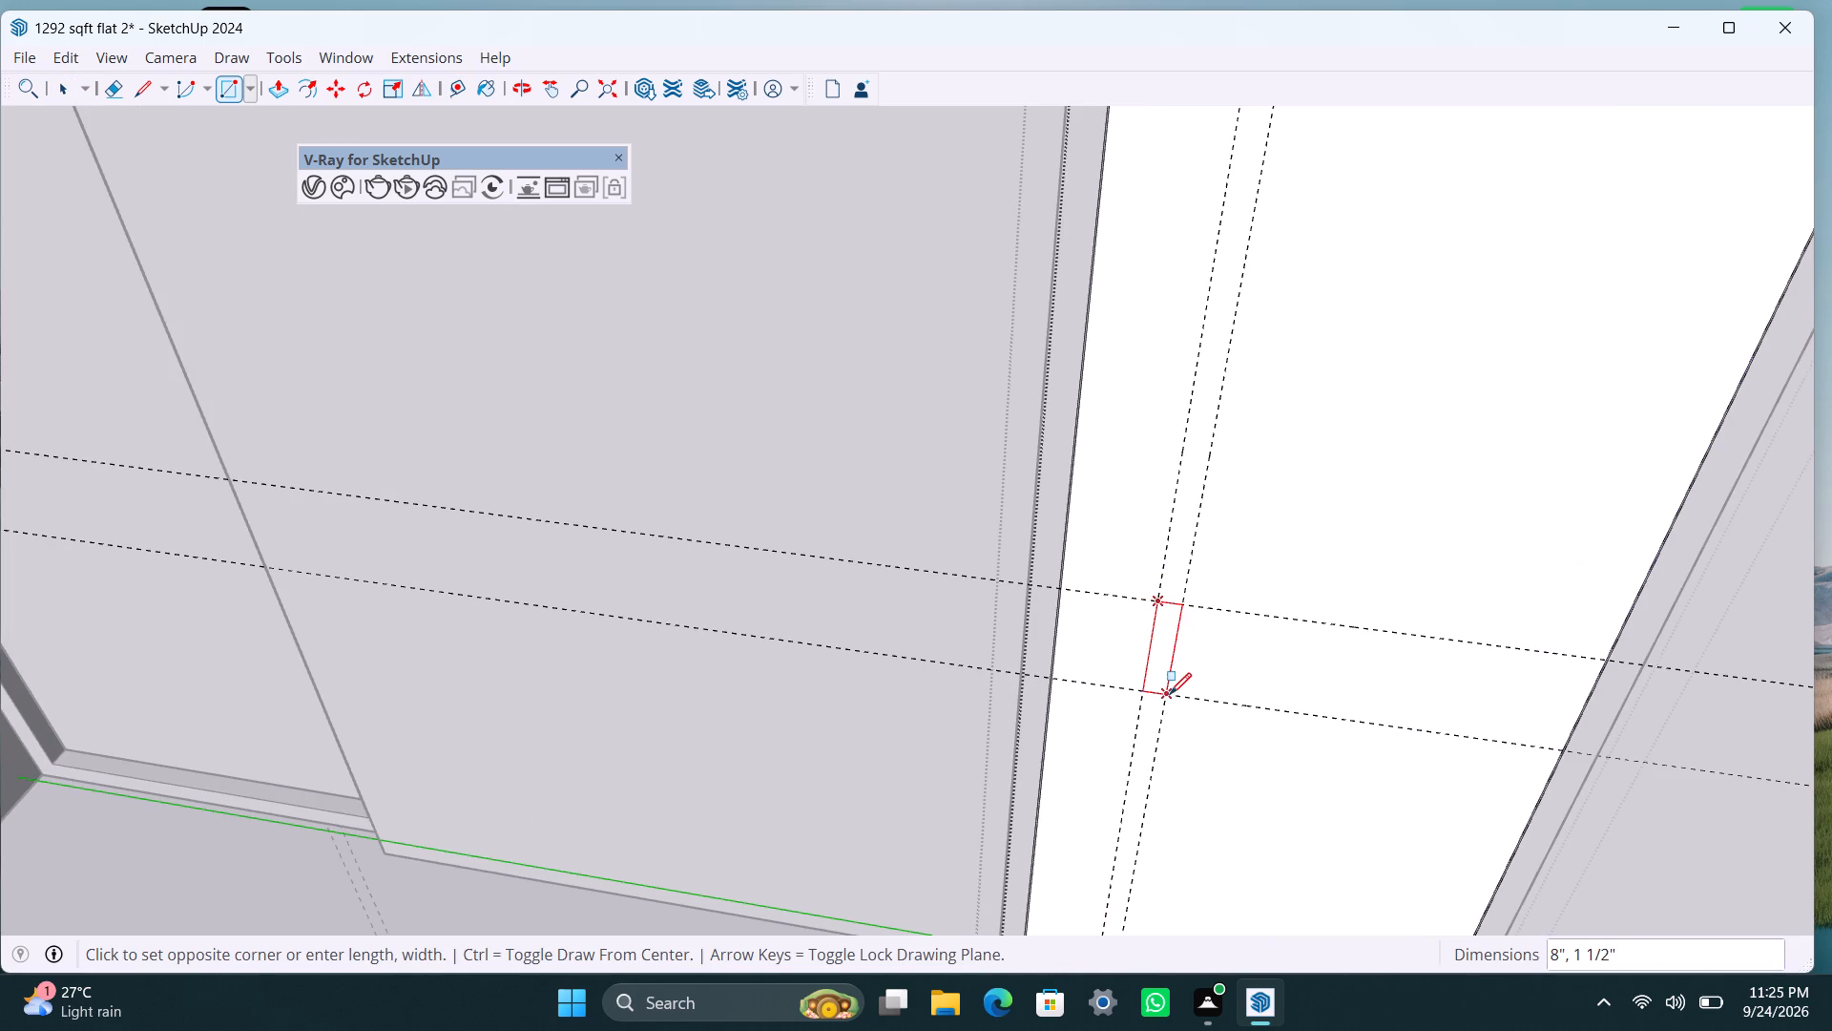
click(1170, 694)
key(space)
double_click(1164, 676)
right_click(1163, 673)
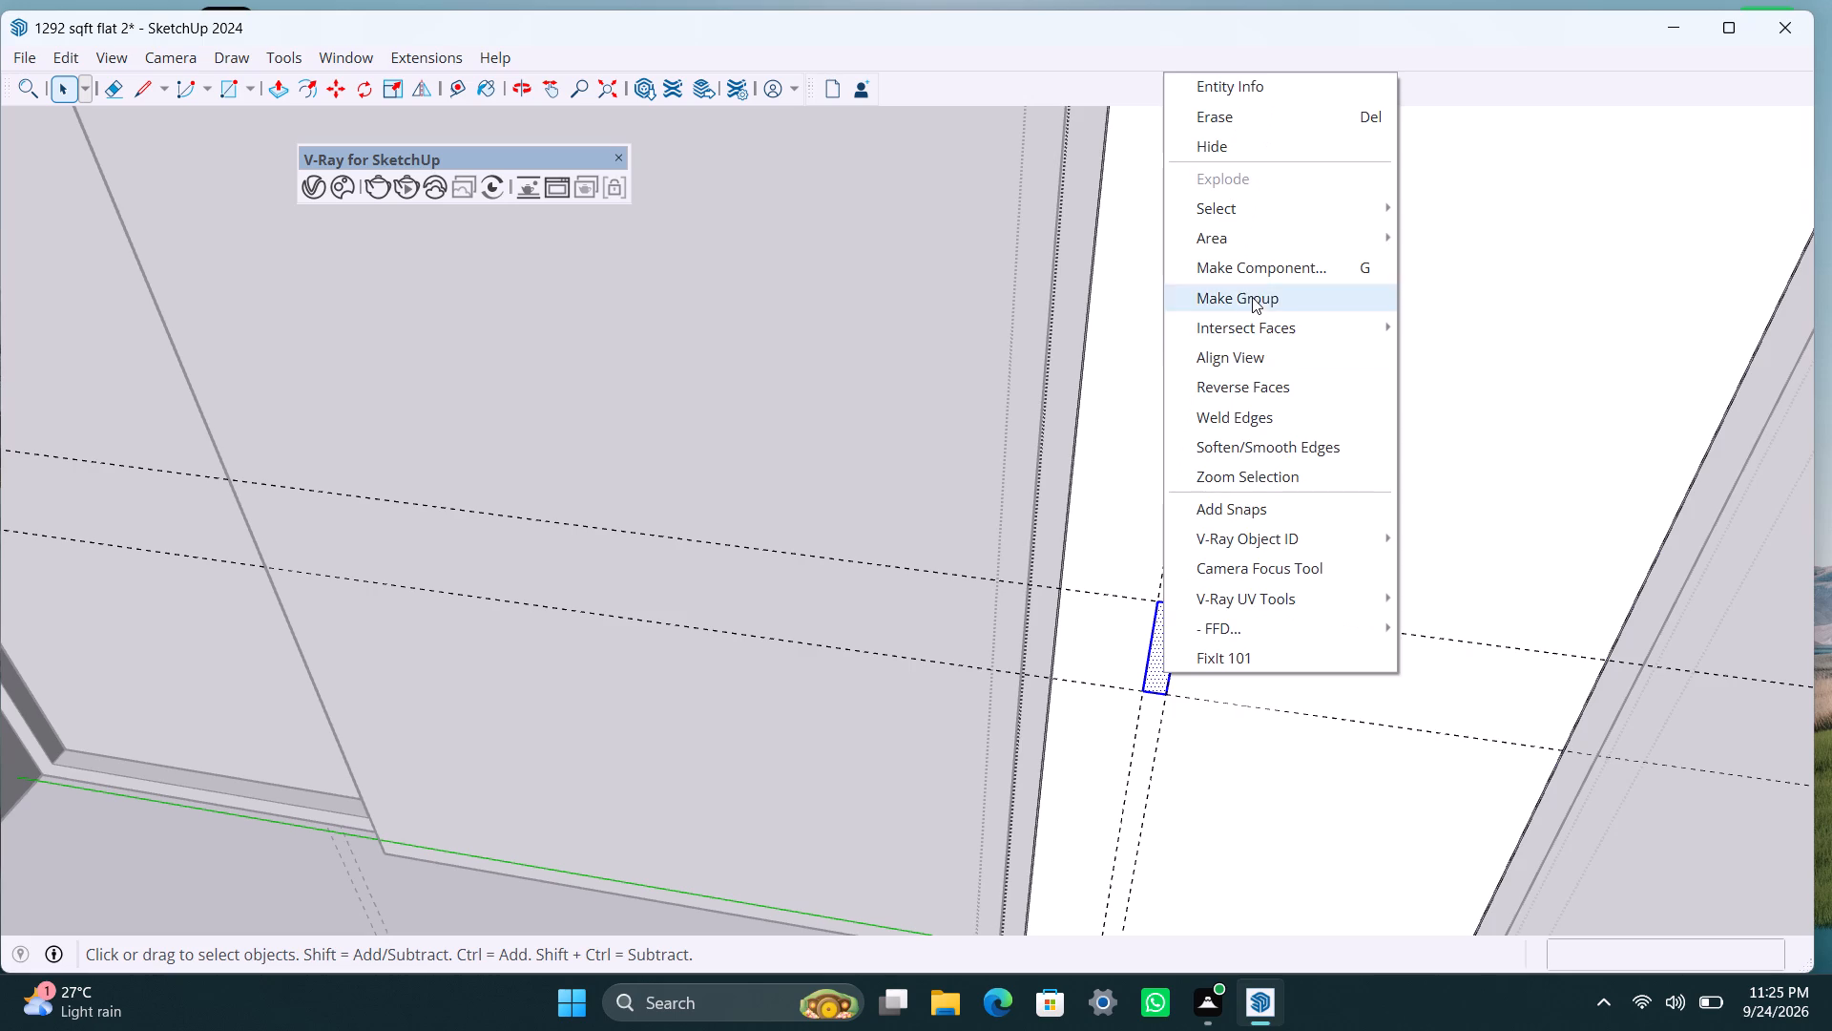
click(1252, 297)
Inside the handle group, extrude the handle face 0.5" and exit the nested door groups.
scroll(1161, 627, up, 5)
double_click(1164, 628)
click(1164, 628)
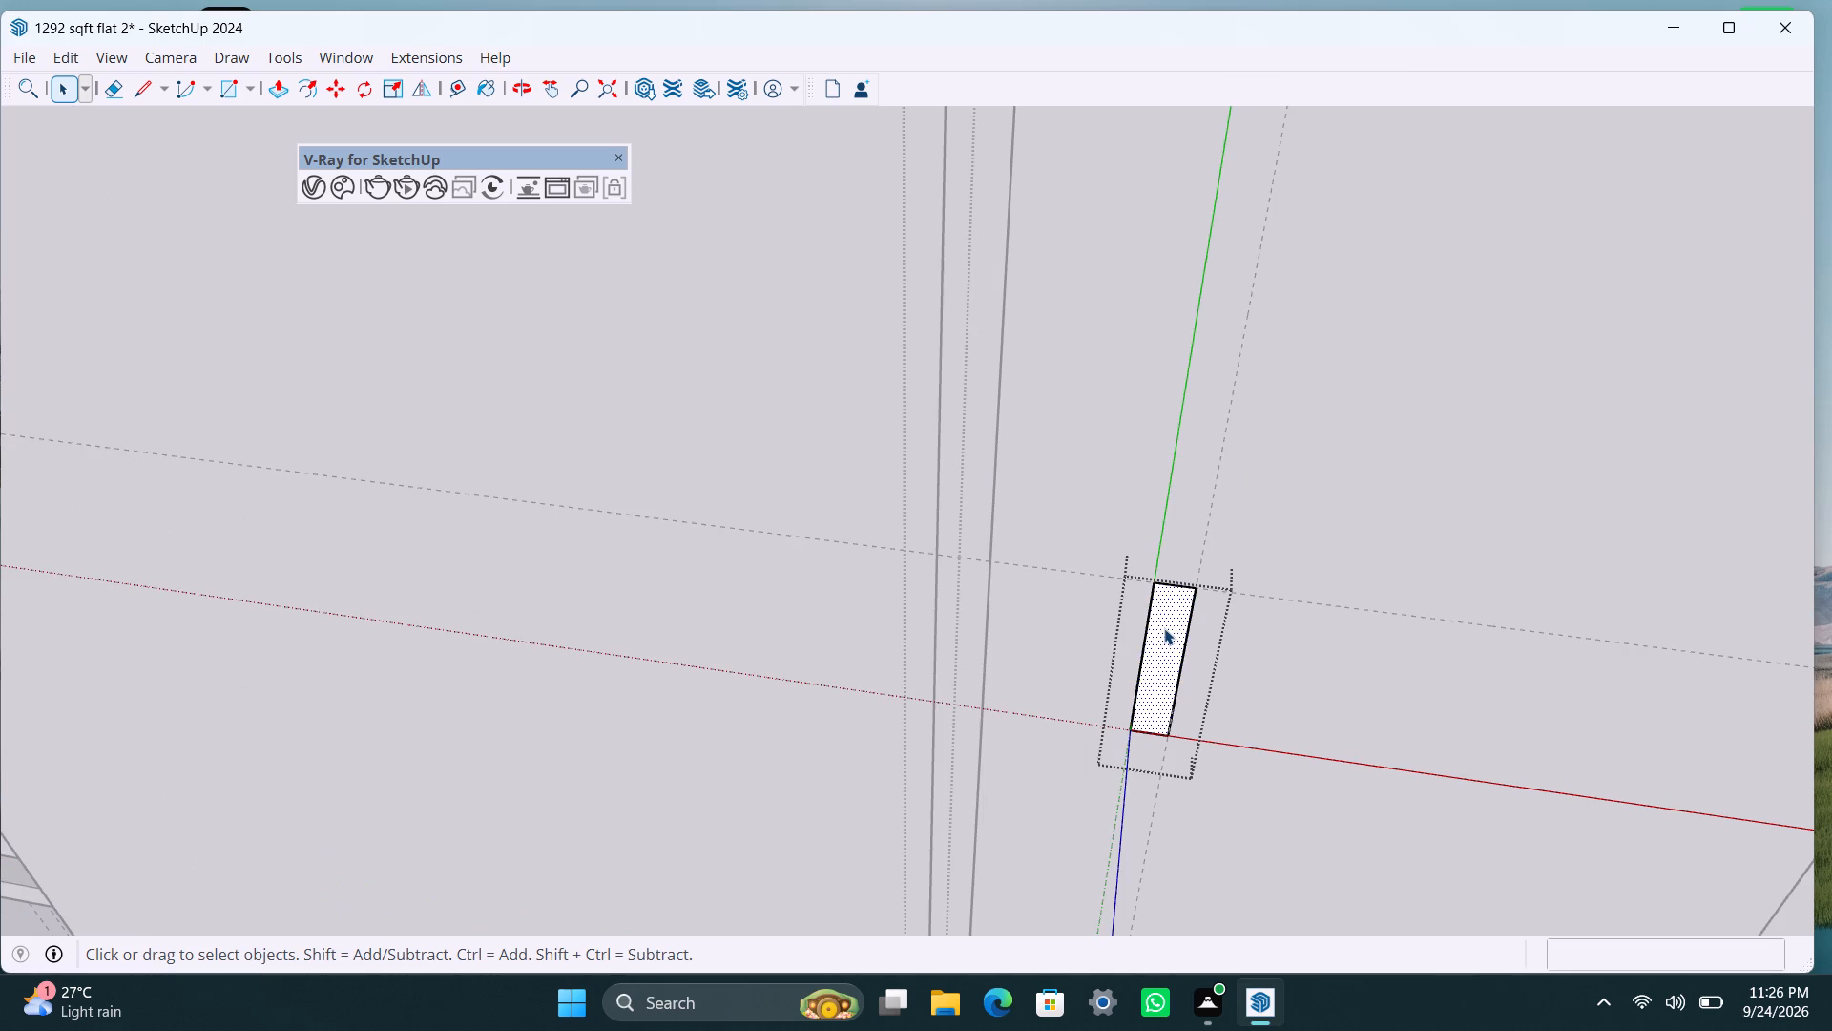
key(p)
drag(1164, 628, 1164, 643)
text(0.5")
key(Return)
key(space)
scroll(1151, 586, down, 16)
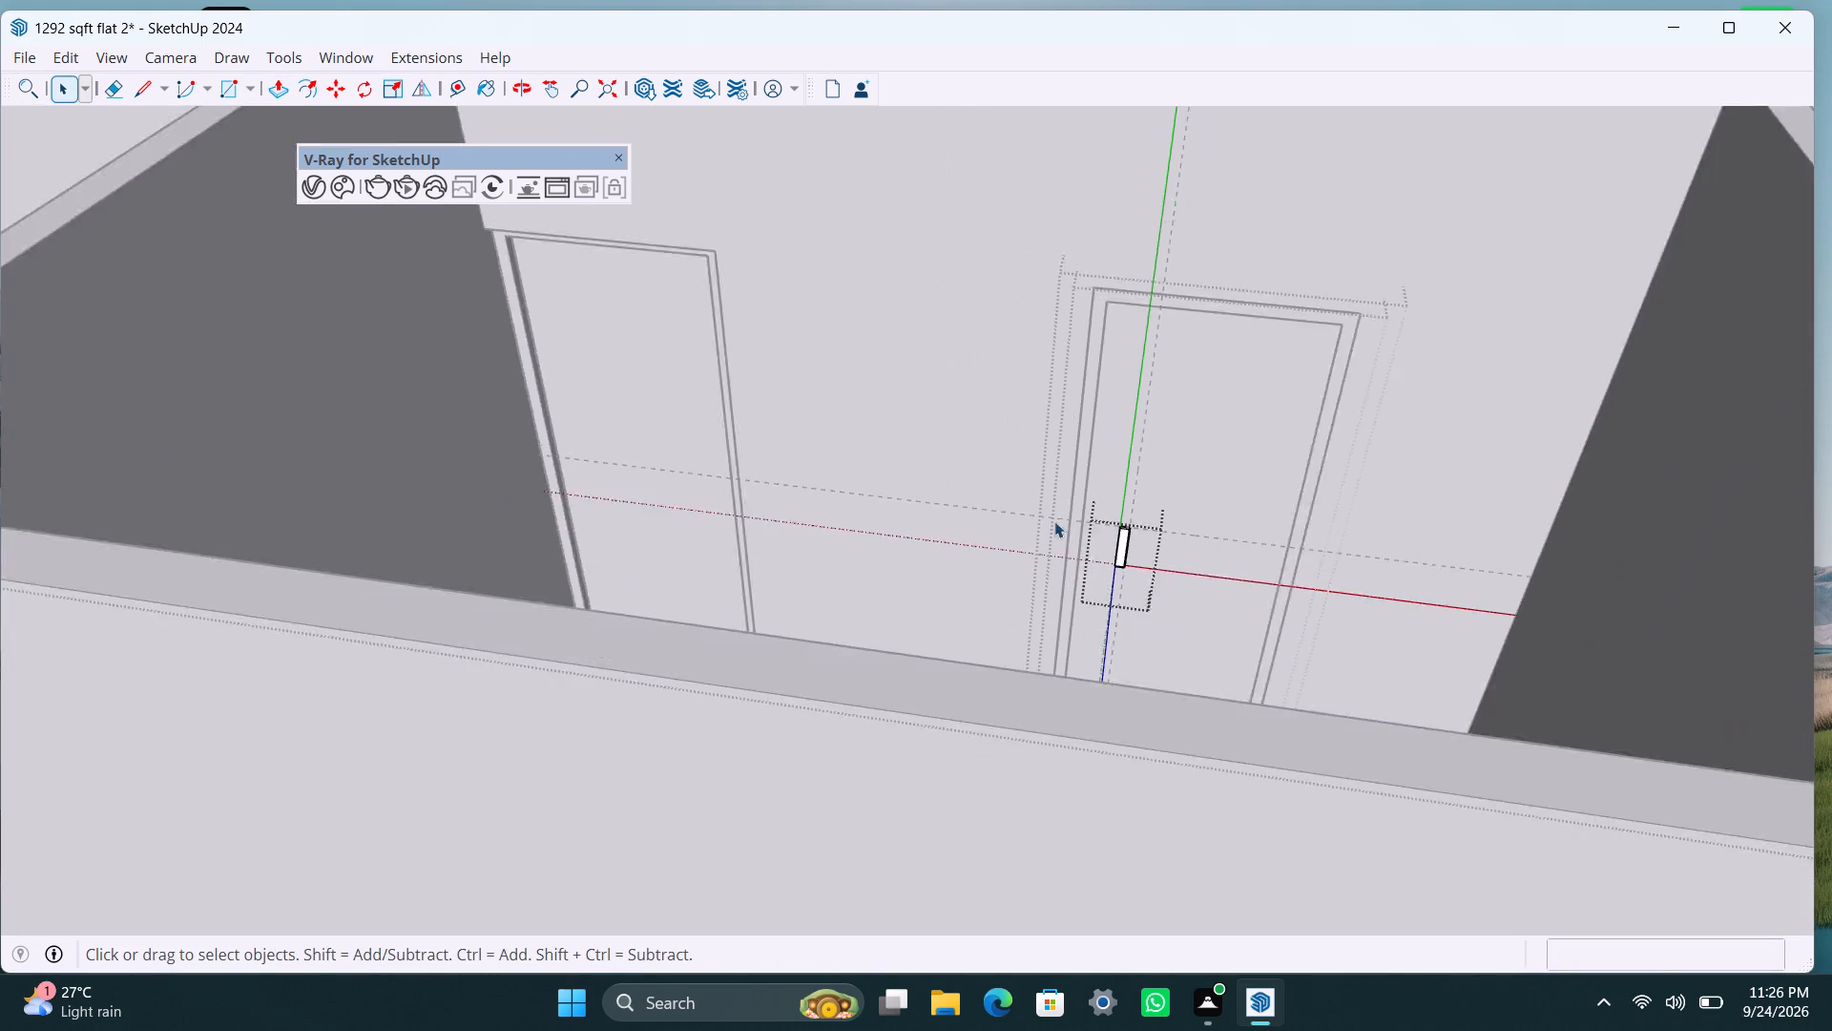
scroll(1054, 521, down, 11)
click(1755, 233)
triple_click(1708, 268)
click(1709, 269)
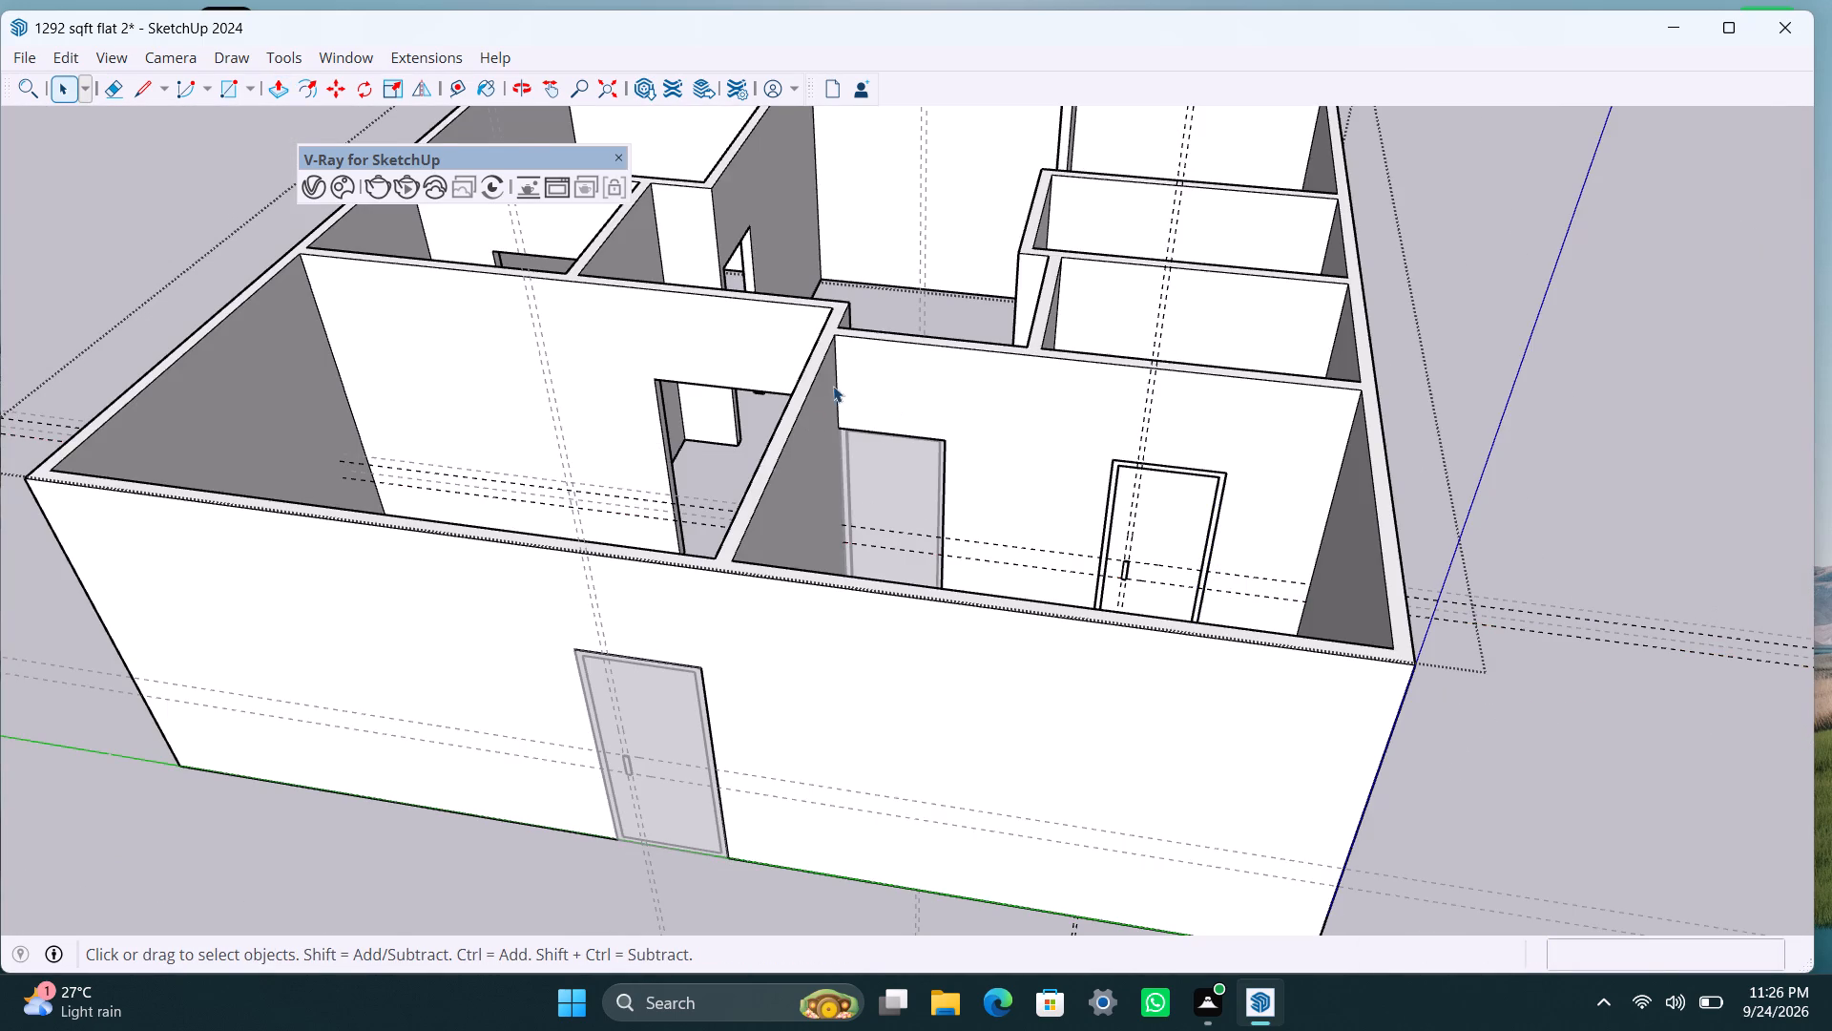
Draw a rectangle filling the open doorway in the small room's partition facing the corner room and make it a group.
scroll(820, 398, up, 2)
middle_drag(650, 533, 1822, 425)
middle_drag(661, 459, 999, 538)
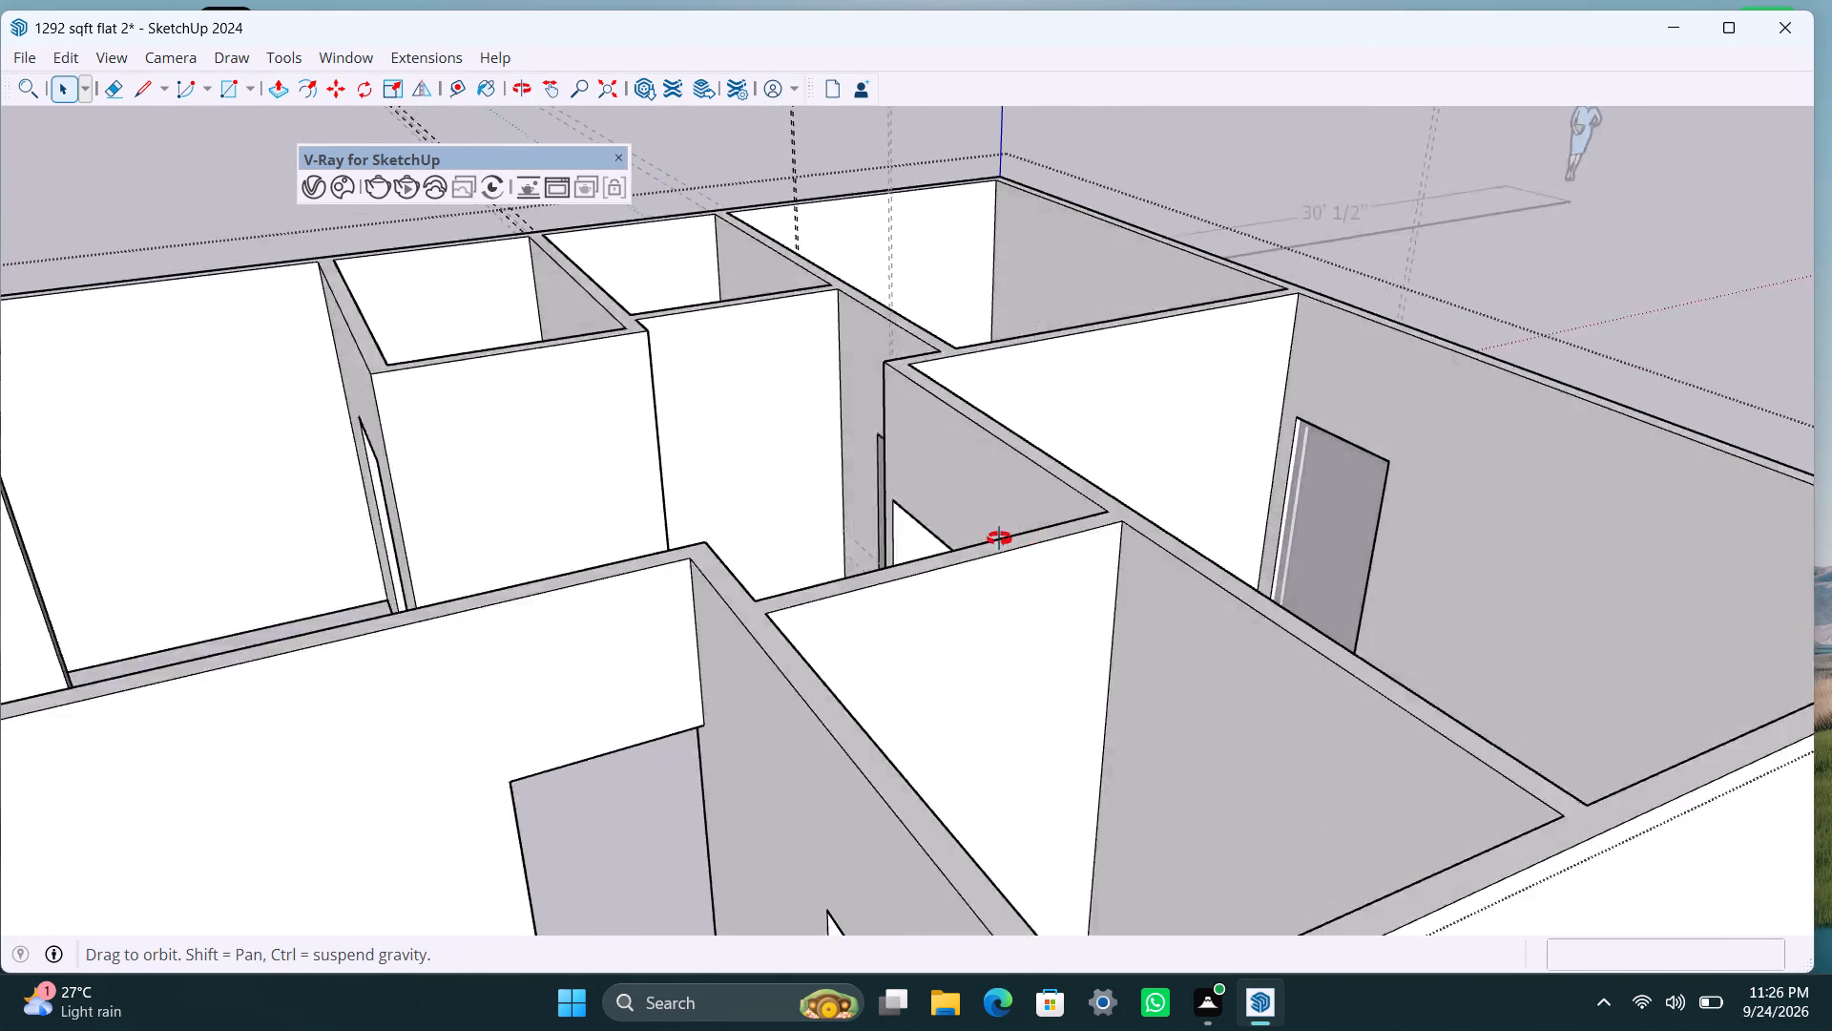
middle_drag(999, 538, 1167, 547)
scroll(1288, 669, down, 4)
middle_drag(1245, 665, 937, 584)
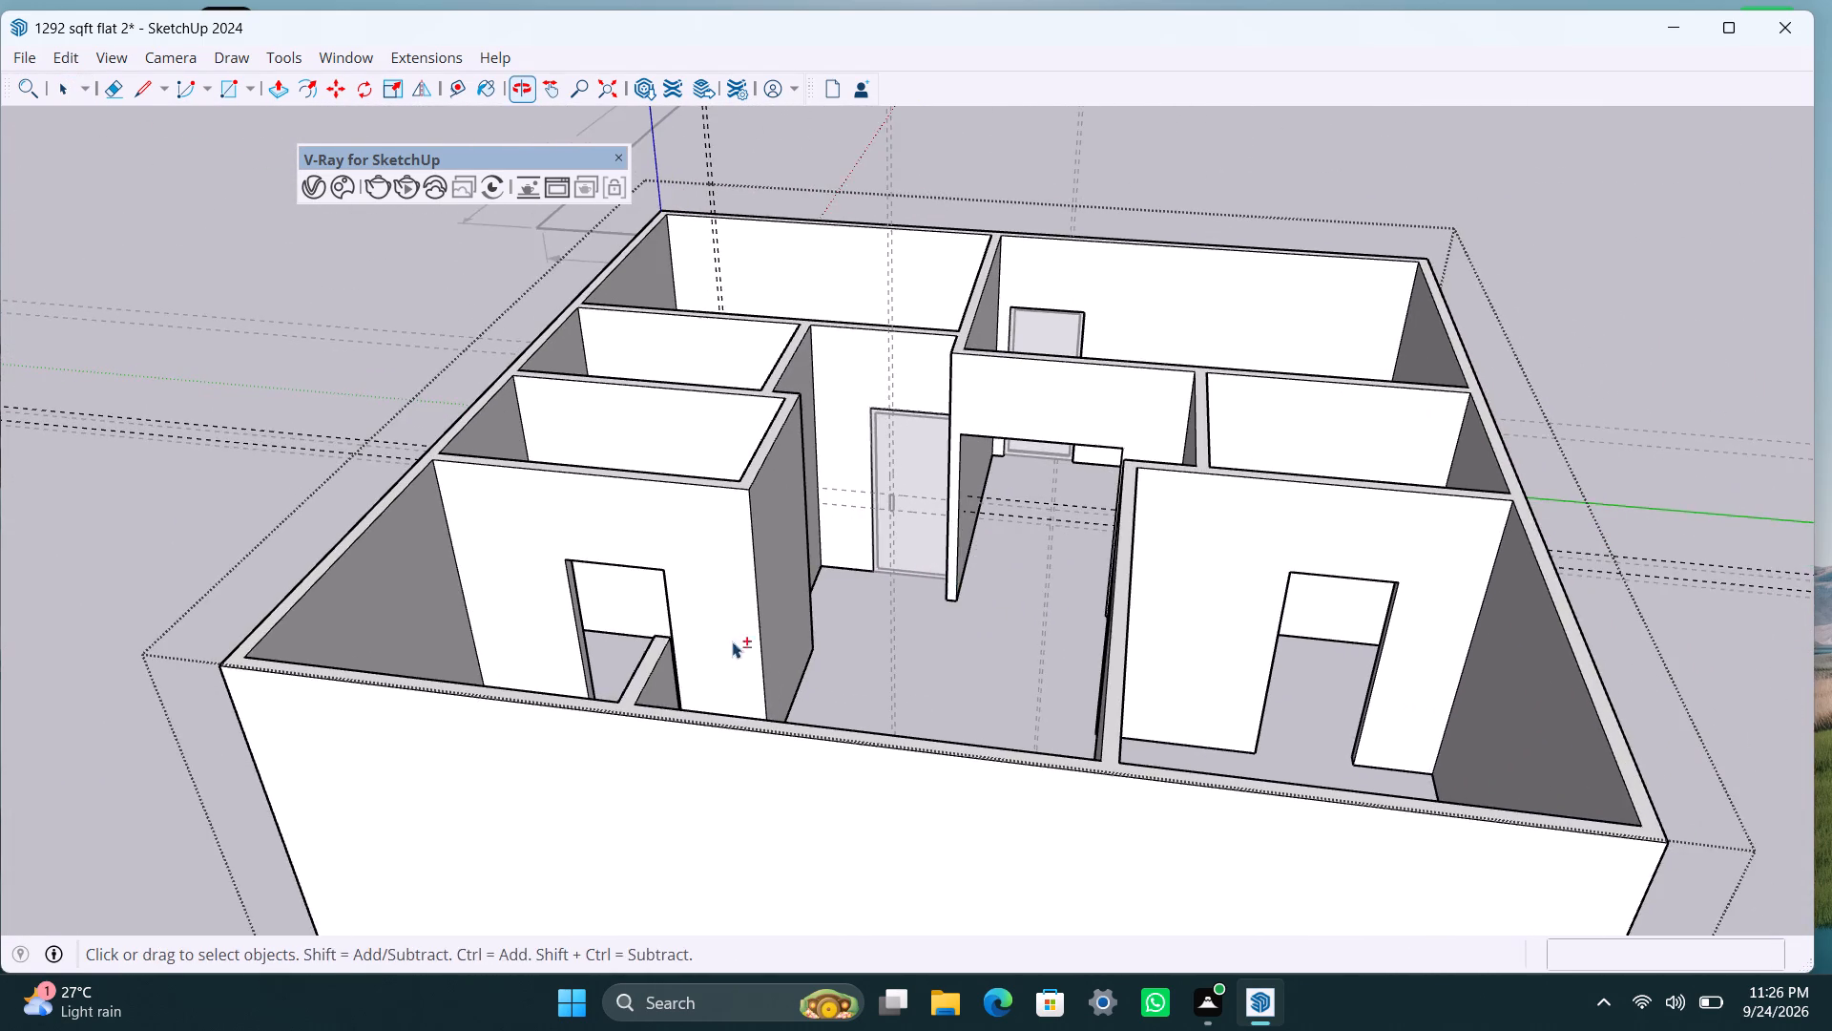
scroll(657, 642, up, 2)
middle_drag(654, 640, 740, 822)
scroll(717, 785, up, 1)
shift+middle_drag(707, 765, 707, 763)
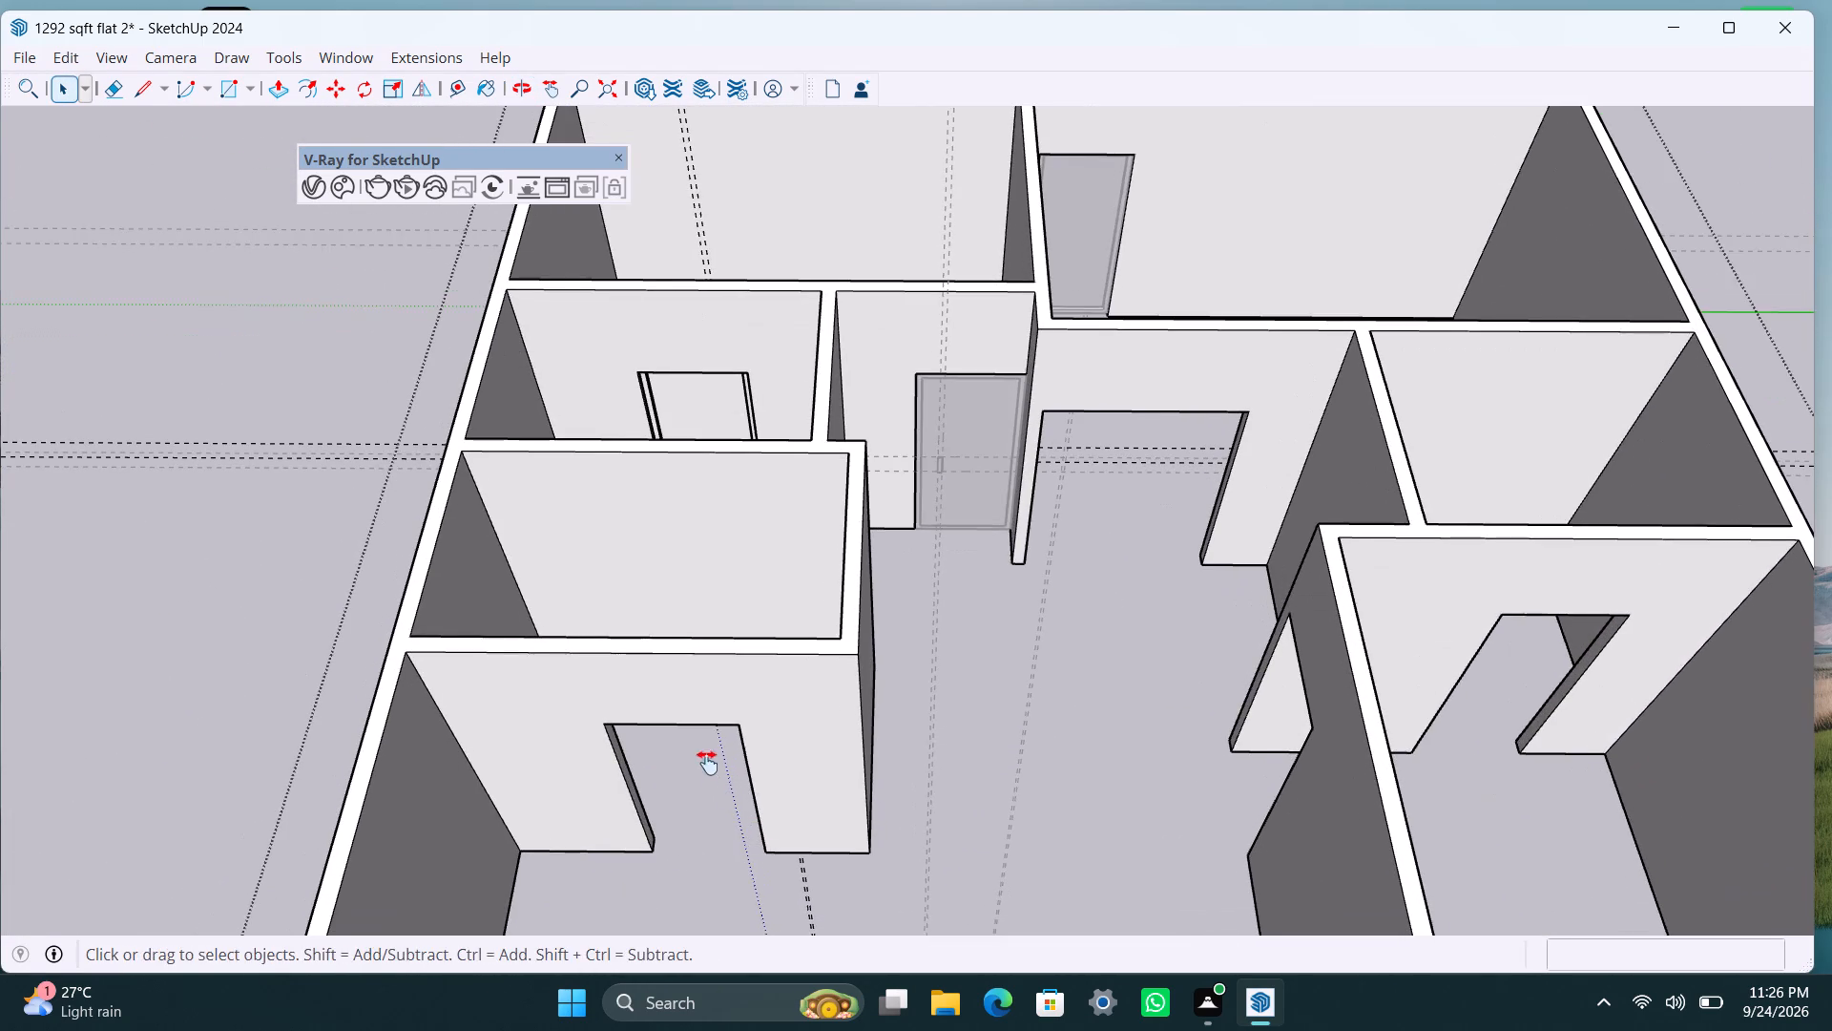
shift+middle_drag(707, 763, 731, 695)
scroll(644, 664, up, 3)
middle_drag(621, 650, 604, 607)
scroll(607, 620, up, 4)
middle_drag(614, 588, 605, 537)
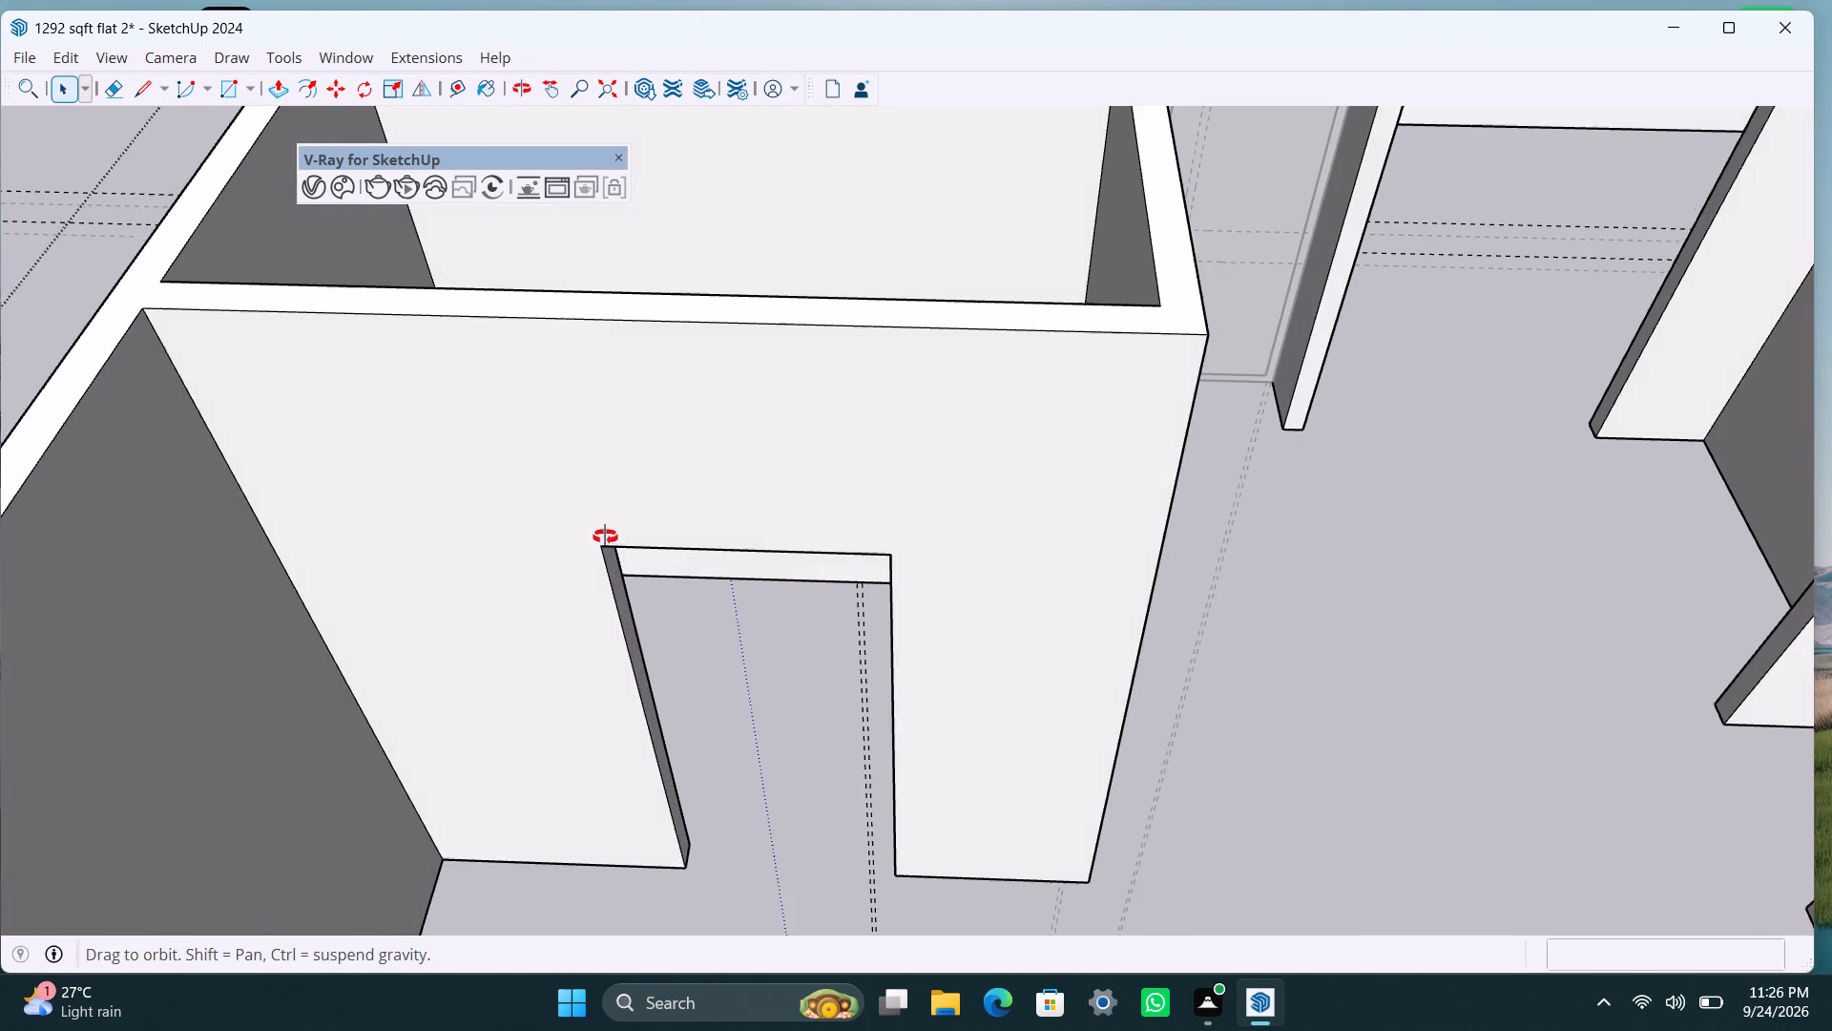
middle_drag(605, 537, 600, 527)
key(r)
click(584, 406)
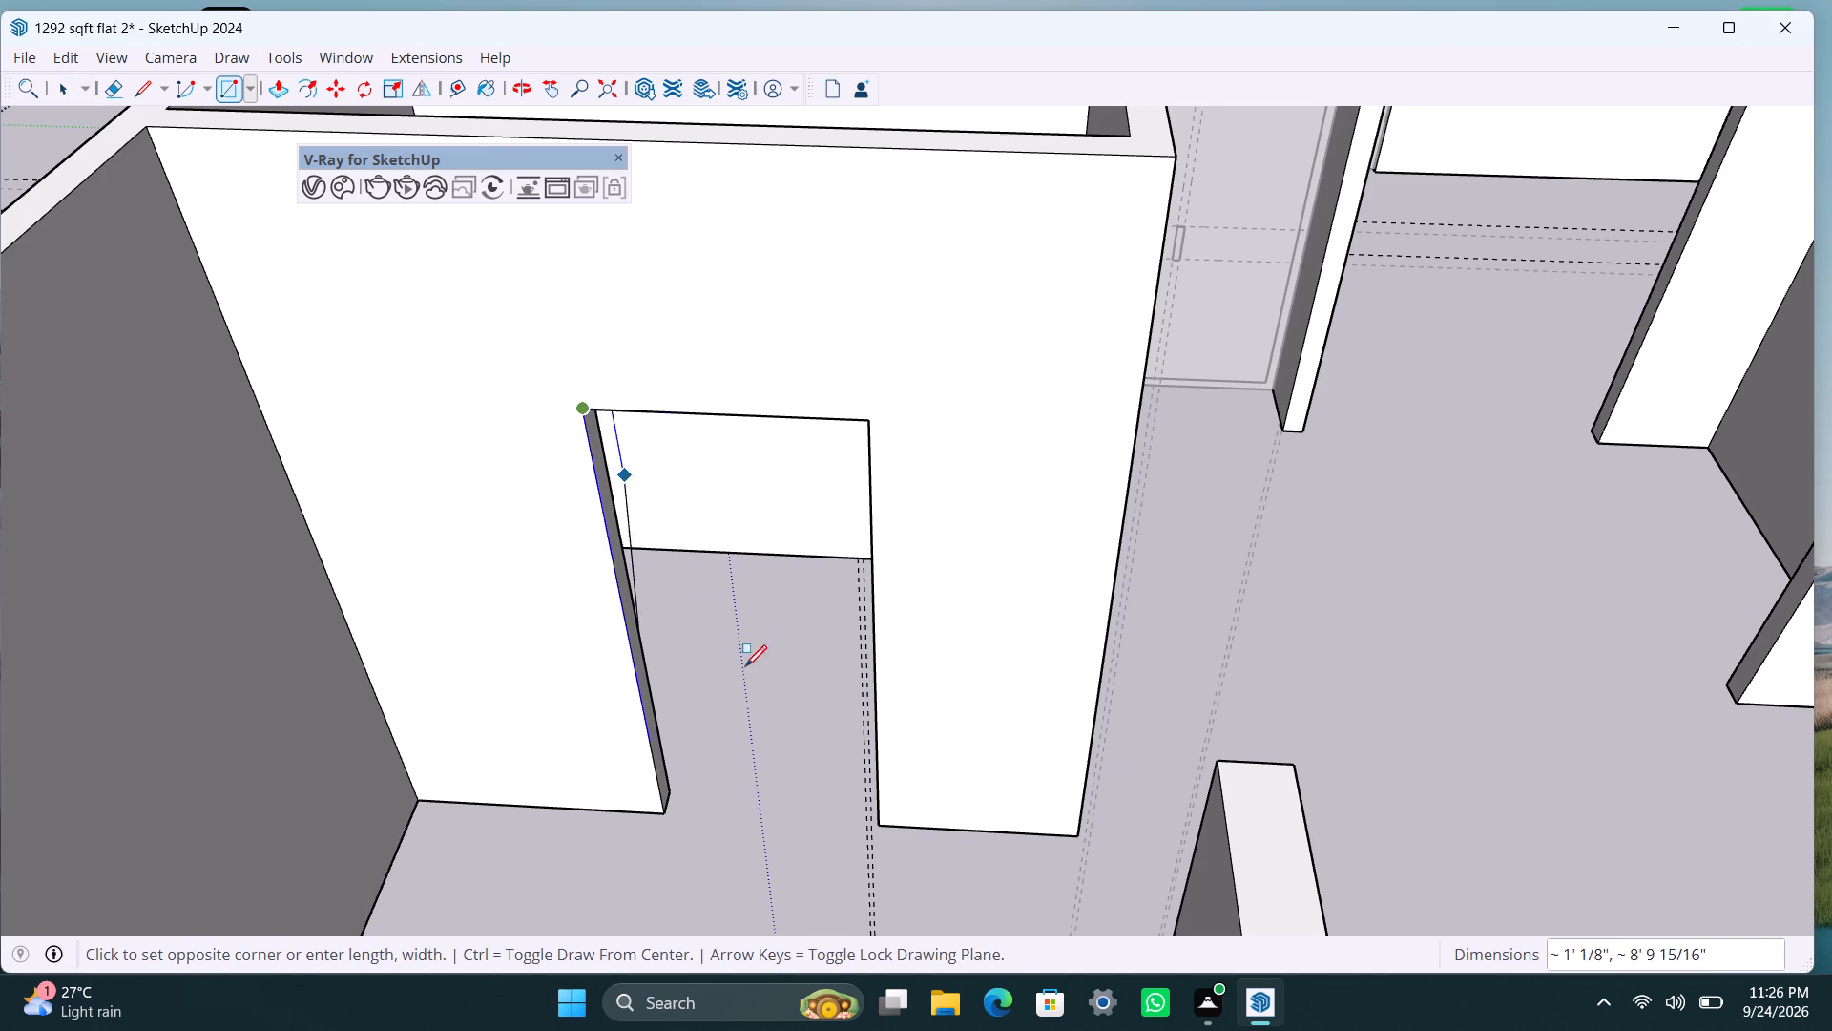
click(877, 821)
key(space)
double_click(738, 738)
right_click(736, 738)
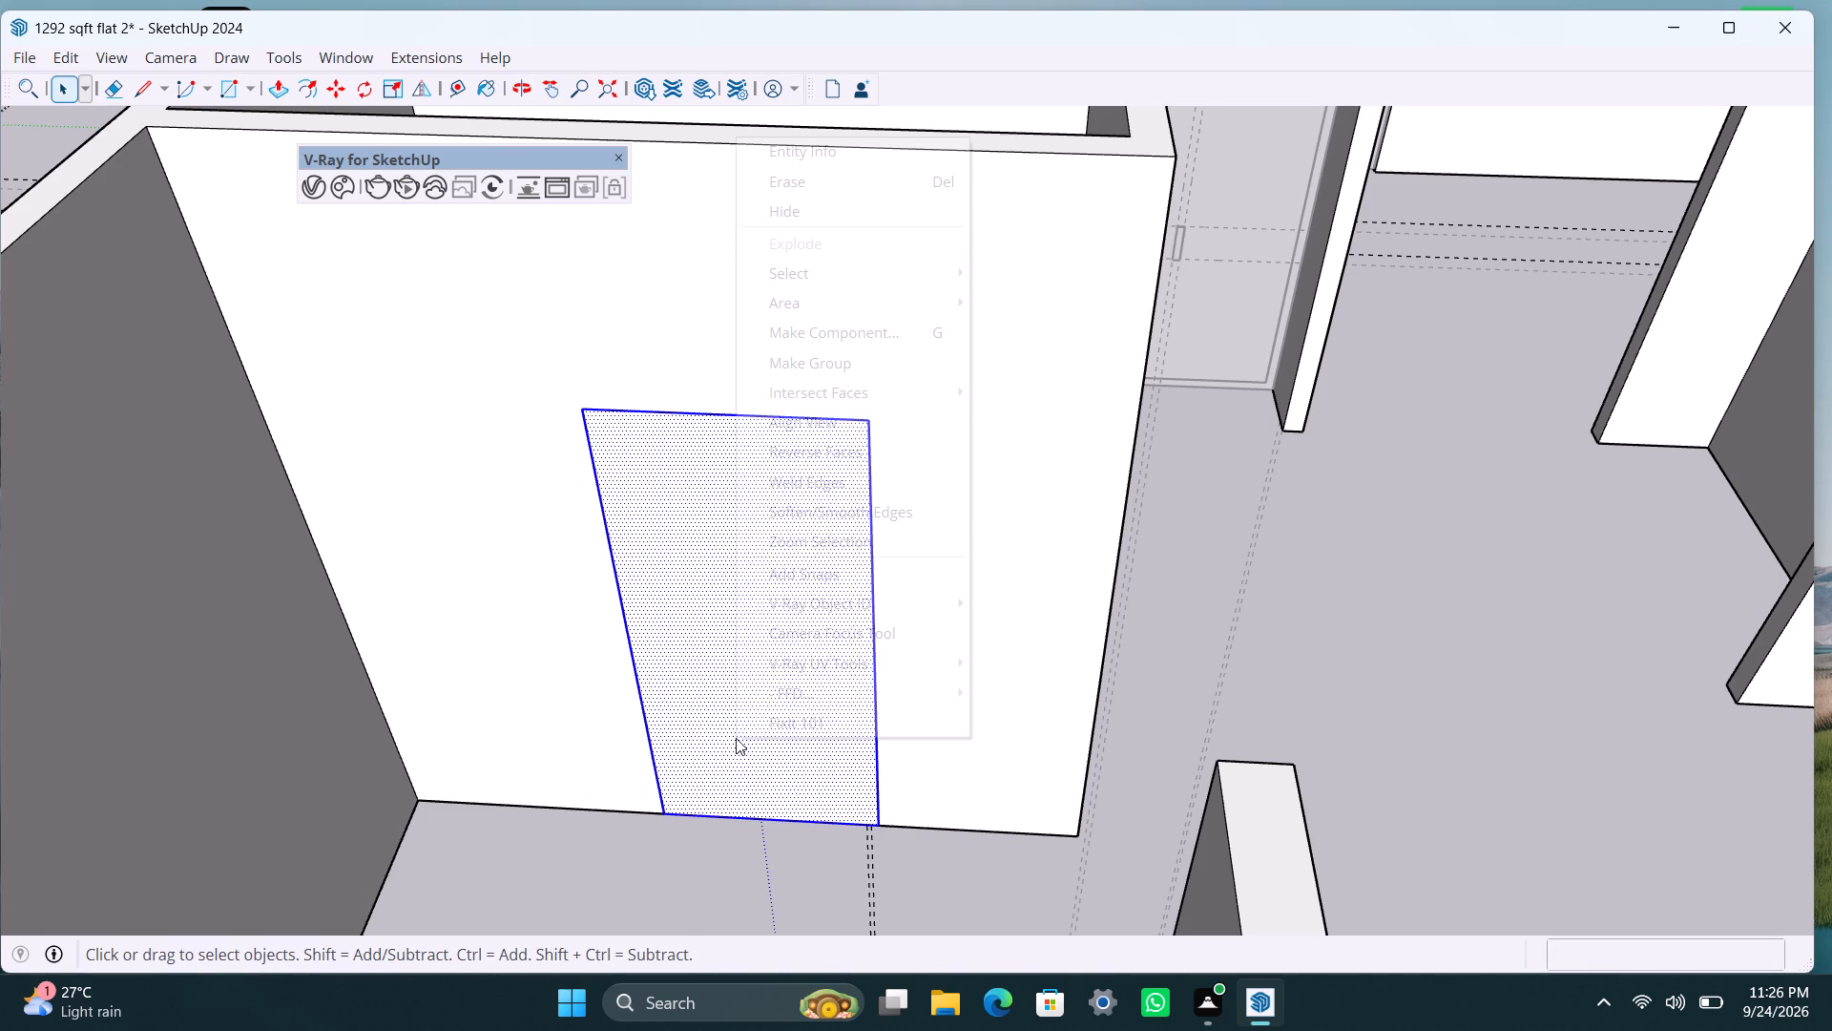
click(822, 357)
Inside the new doorway group, offset the face edges 2" inward and delete the inner face to leave a frame.
triple_click(661, 548)
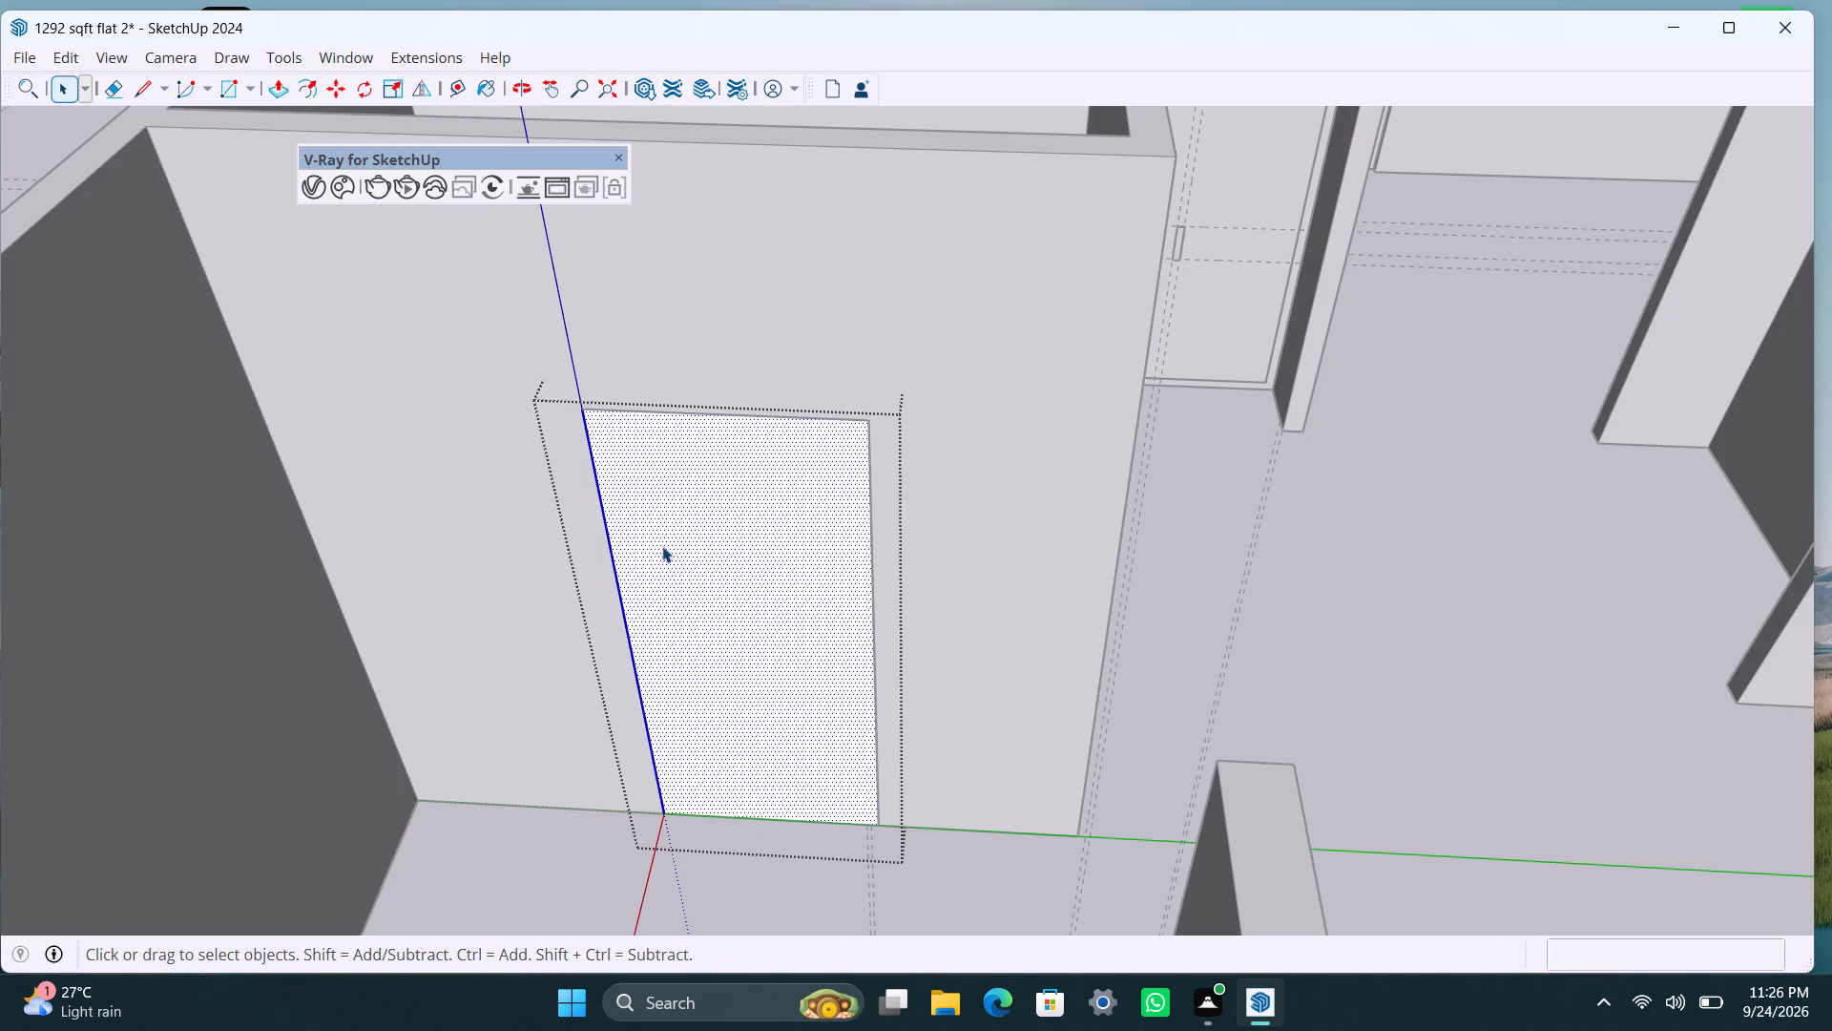
key(f)
drag(652, 521, 635, 501)
text(2")
key(Return)
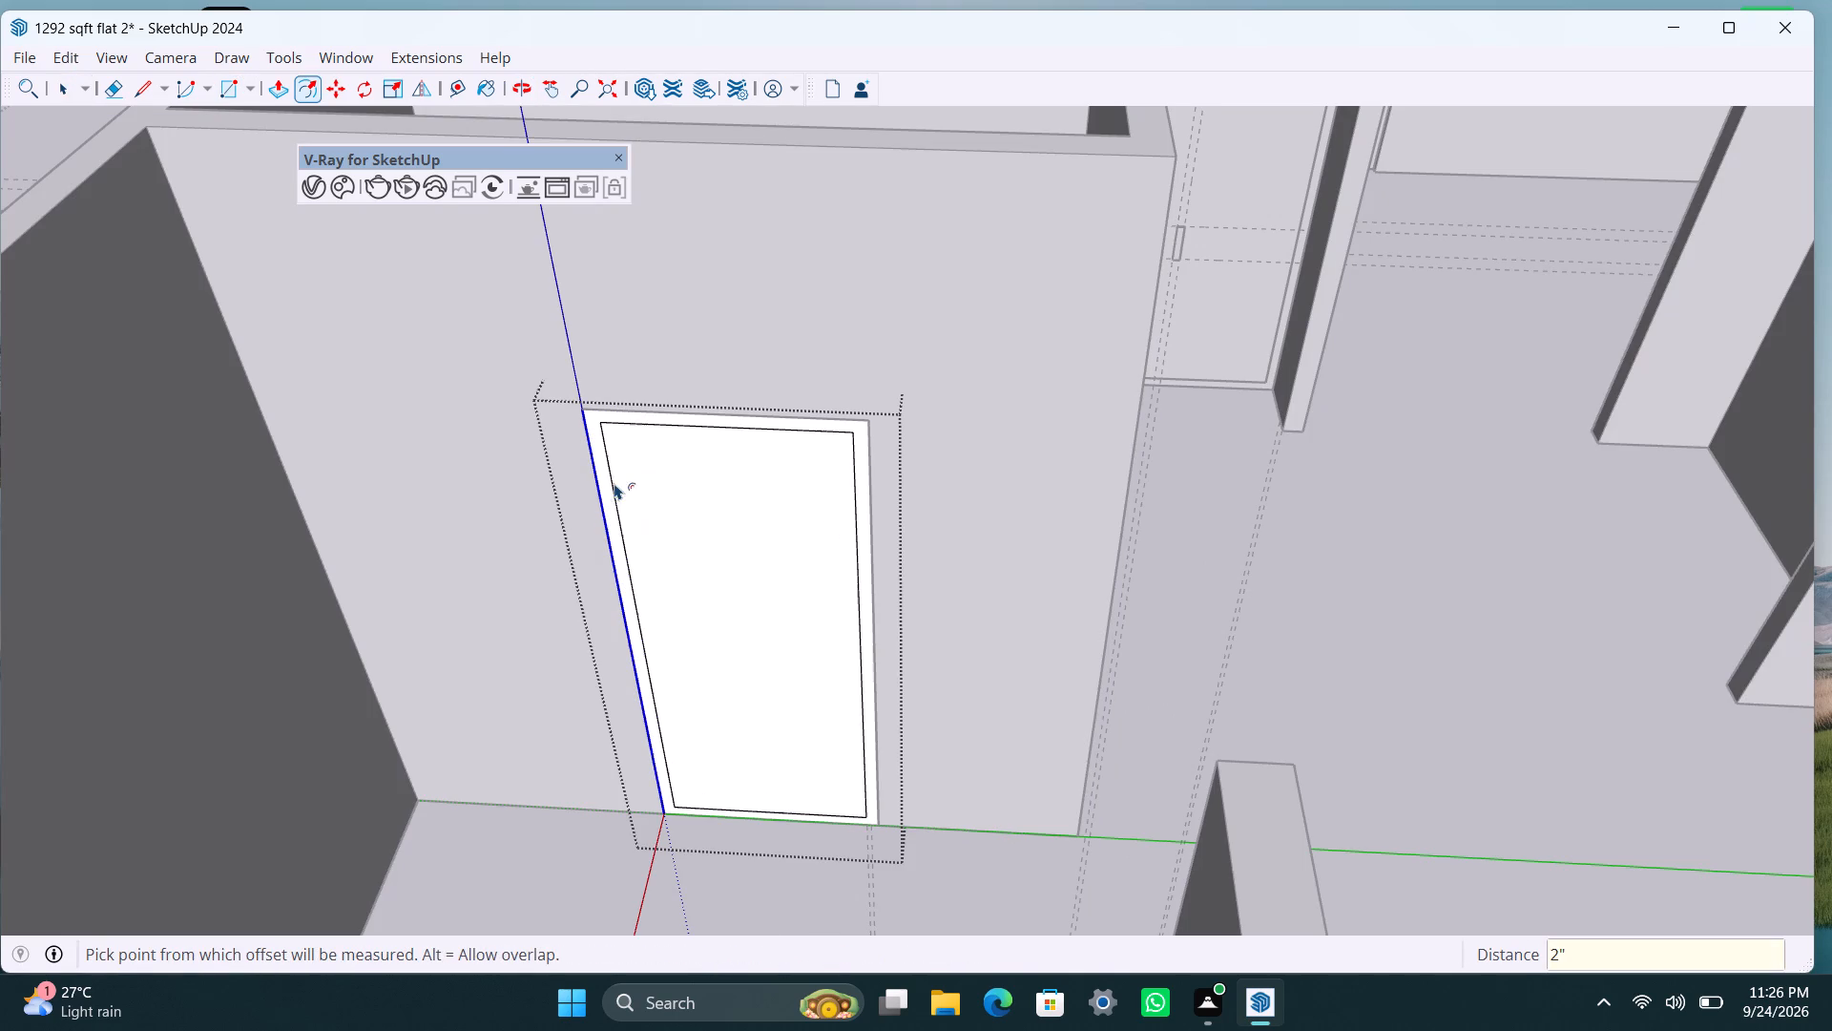
key(space)
click(702, 566)
key(Delete)
scroll(629, 692, up, 2)
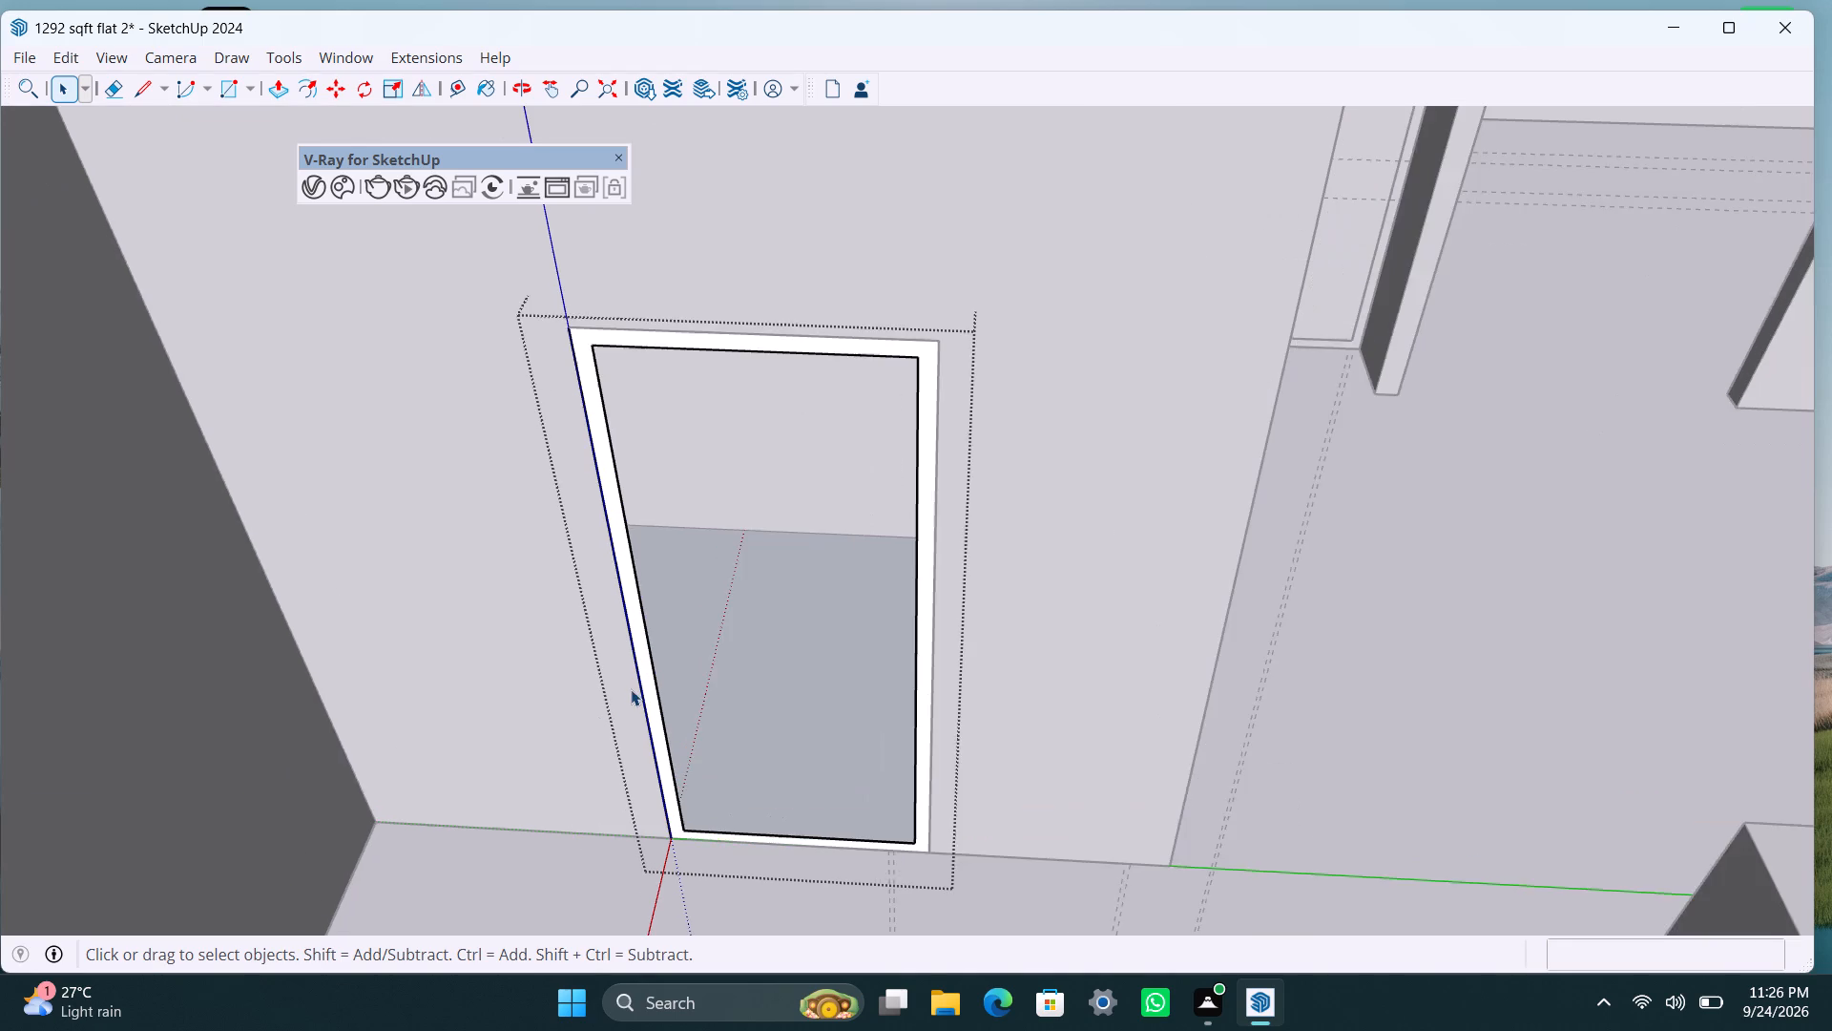
Extrude this doorway's frame face 2.5".
scroll(635, 686, up, 3)
click(644, 663)
key(p)
drag(645, 664, 658, 651)
text(2.5")
key(Return)
key(space)
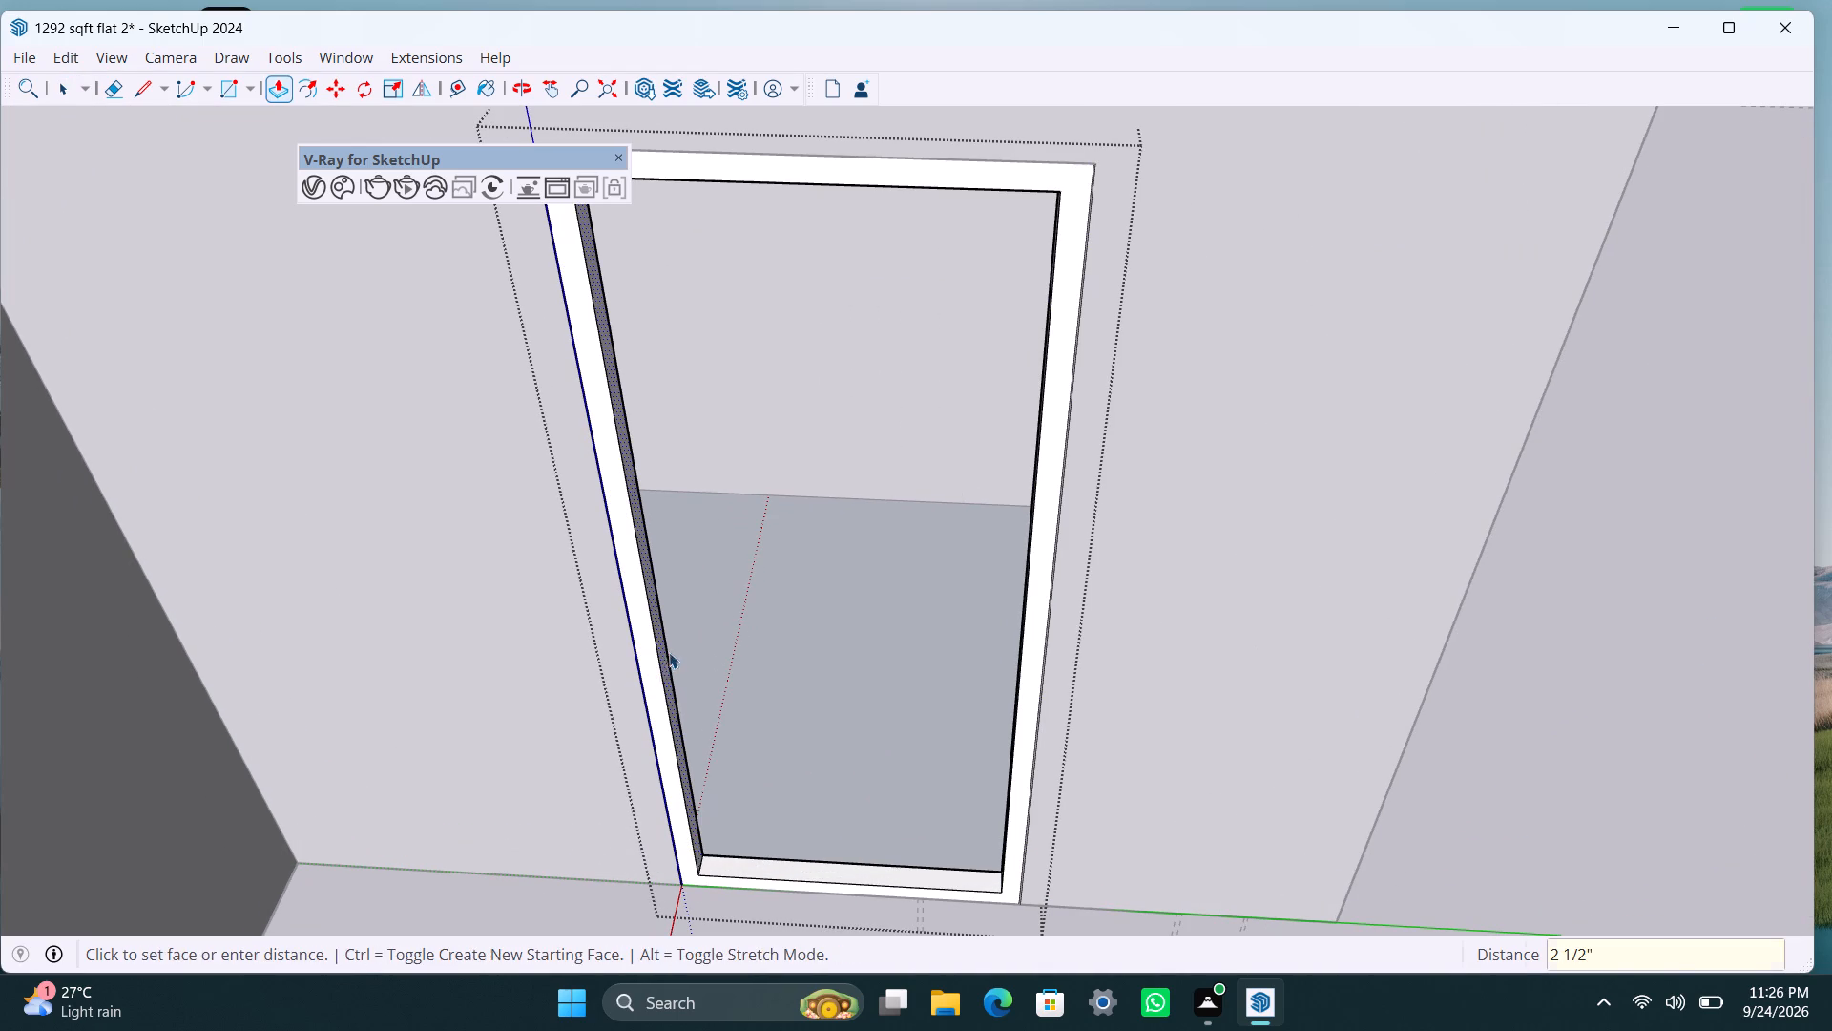
Draw a door panel rectangle filling the opening inside the frame and make it a group.
scroll(649, 624, down, 4)
key(r)
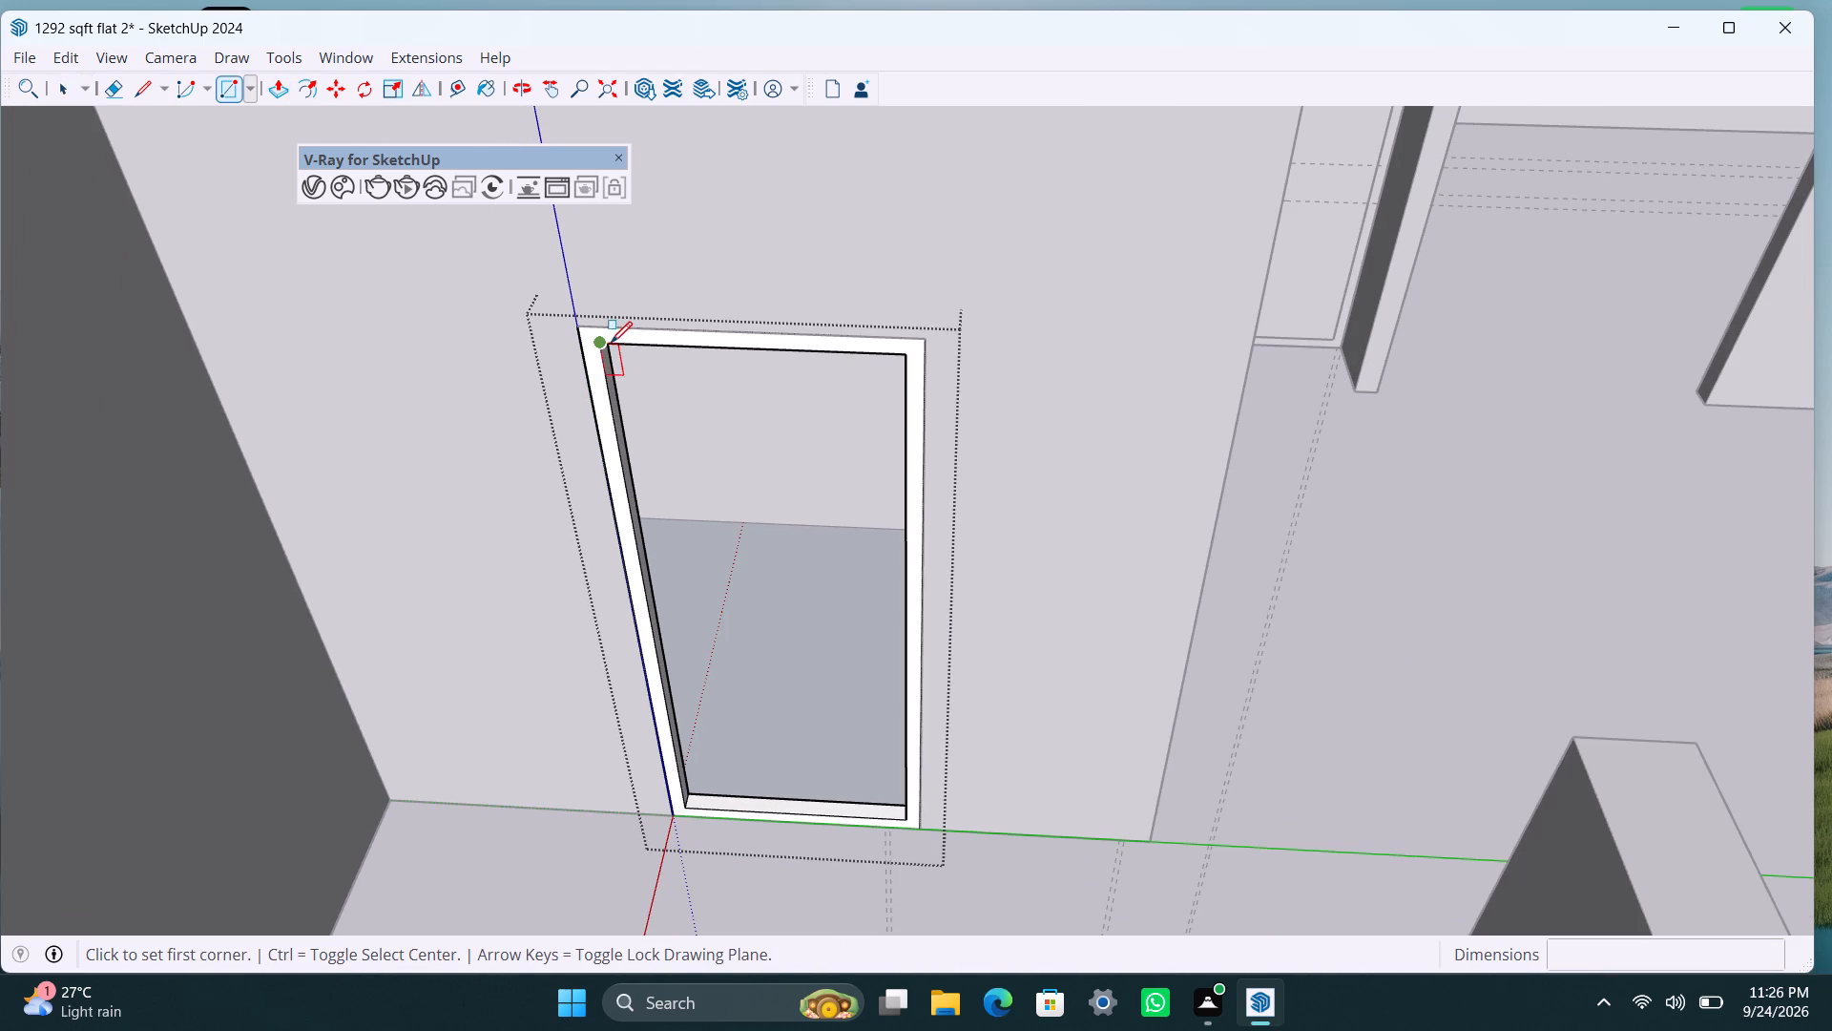
drag(611, 343, 609, 352)
click(895, 819)
key(space)
double_click(787, 733)
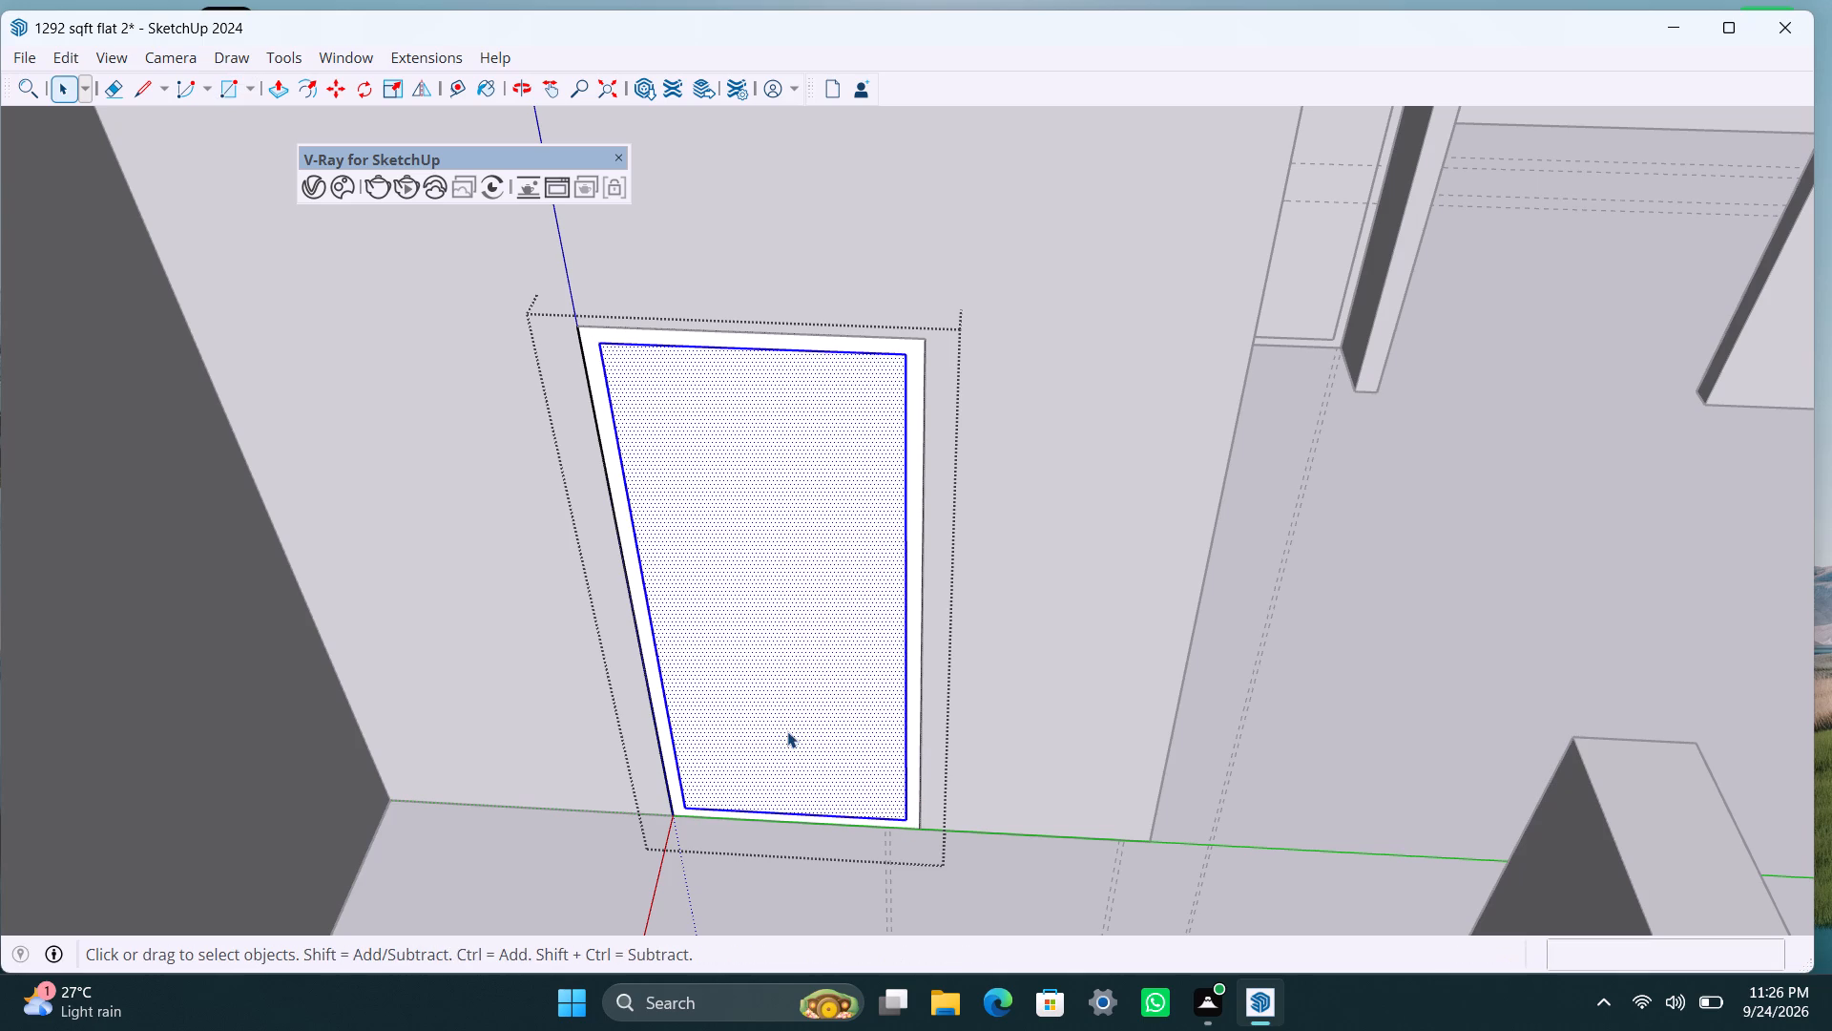
right_click(787, 731)
click(895, 382)
Inside the new panel group, extrude the door panel's face 18 mm.
double_click(797, 563)
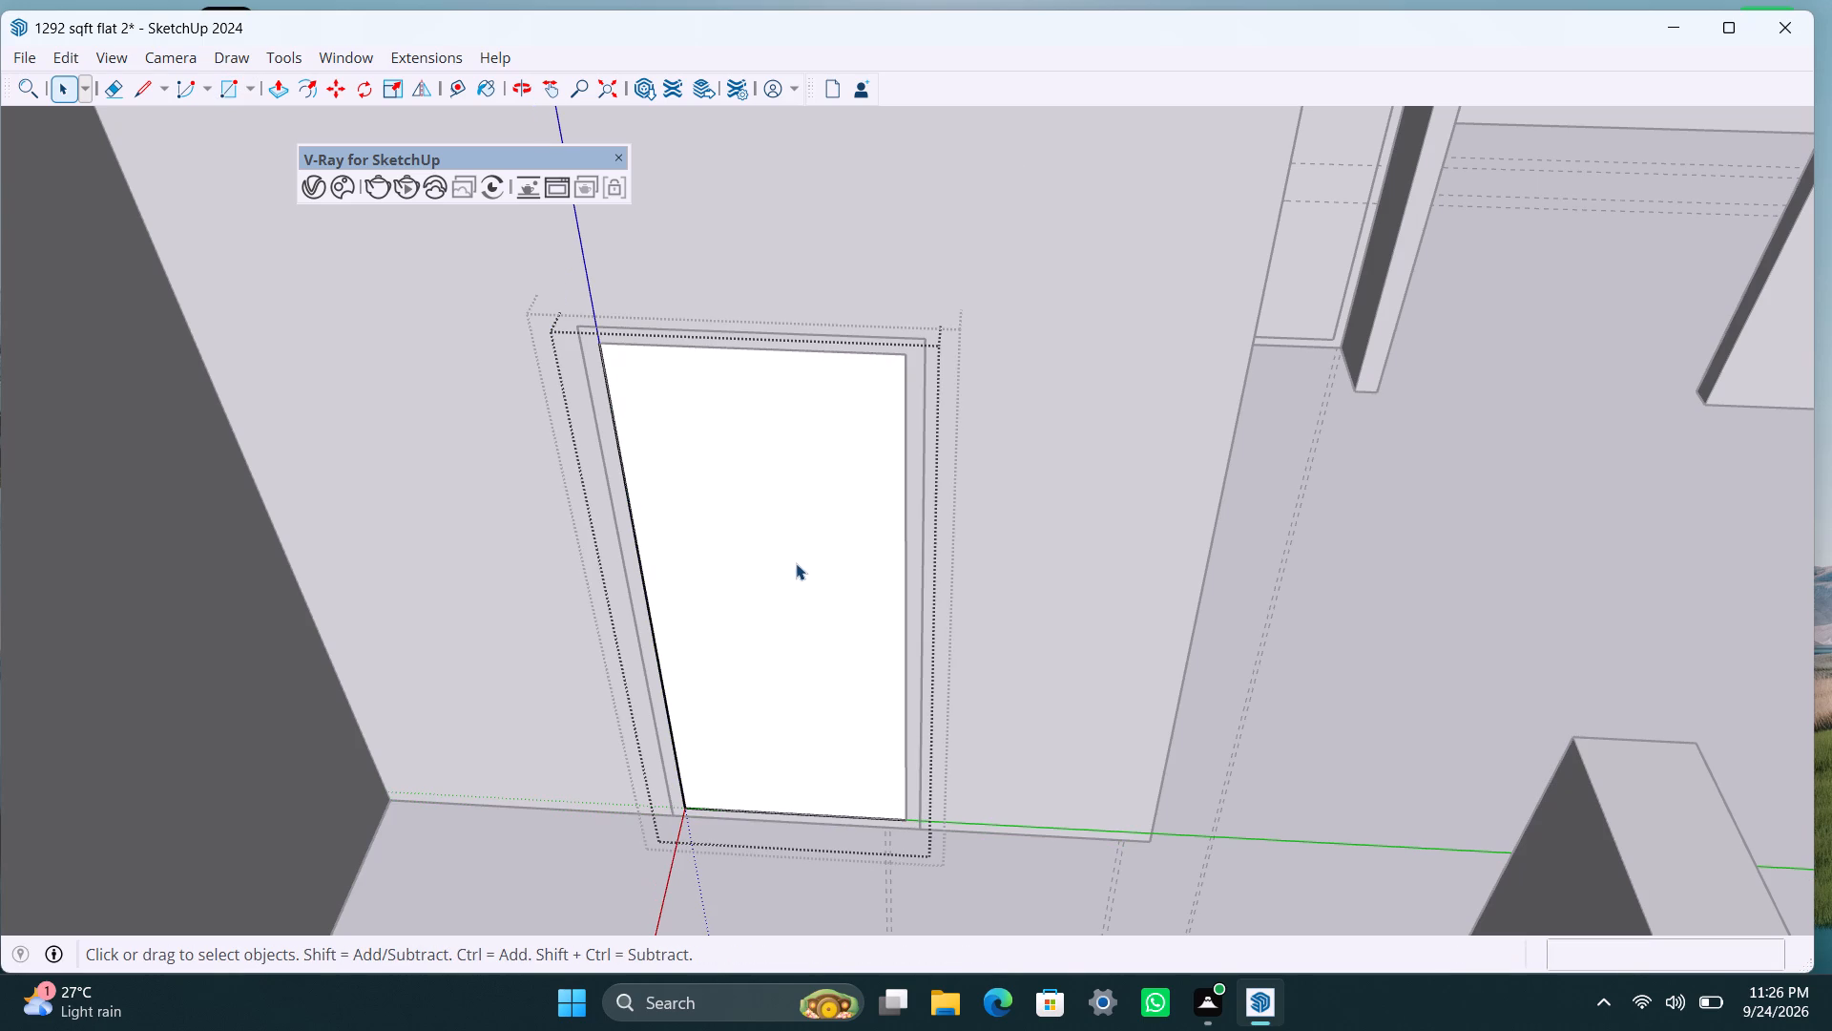
key(p)
drag(795, 563, 816, 529)
text(18mm)
key(Return)
key(space)
Place a horizontal guide 4' below this door panel's top edge and another 8" above that guide.
key(t)
click(760, 357)
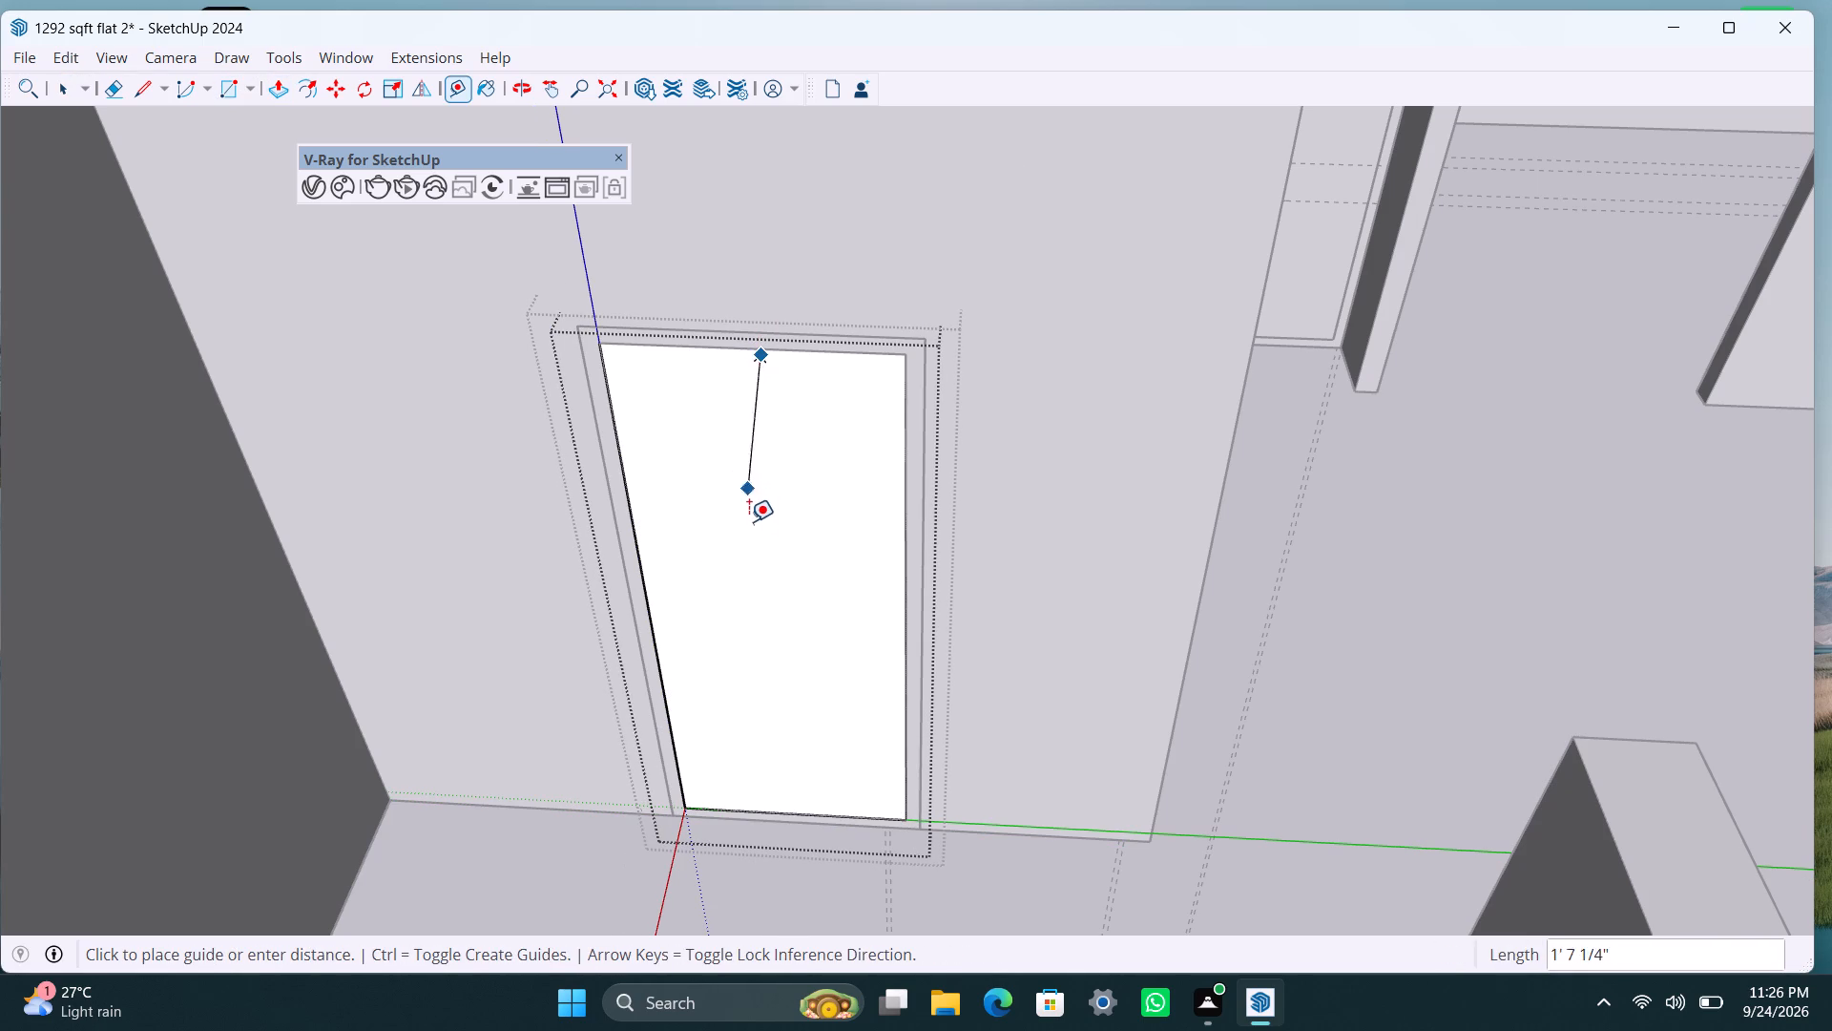
key(space)
key(t)
click(730, 353)
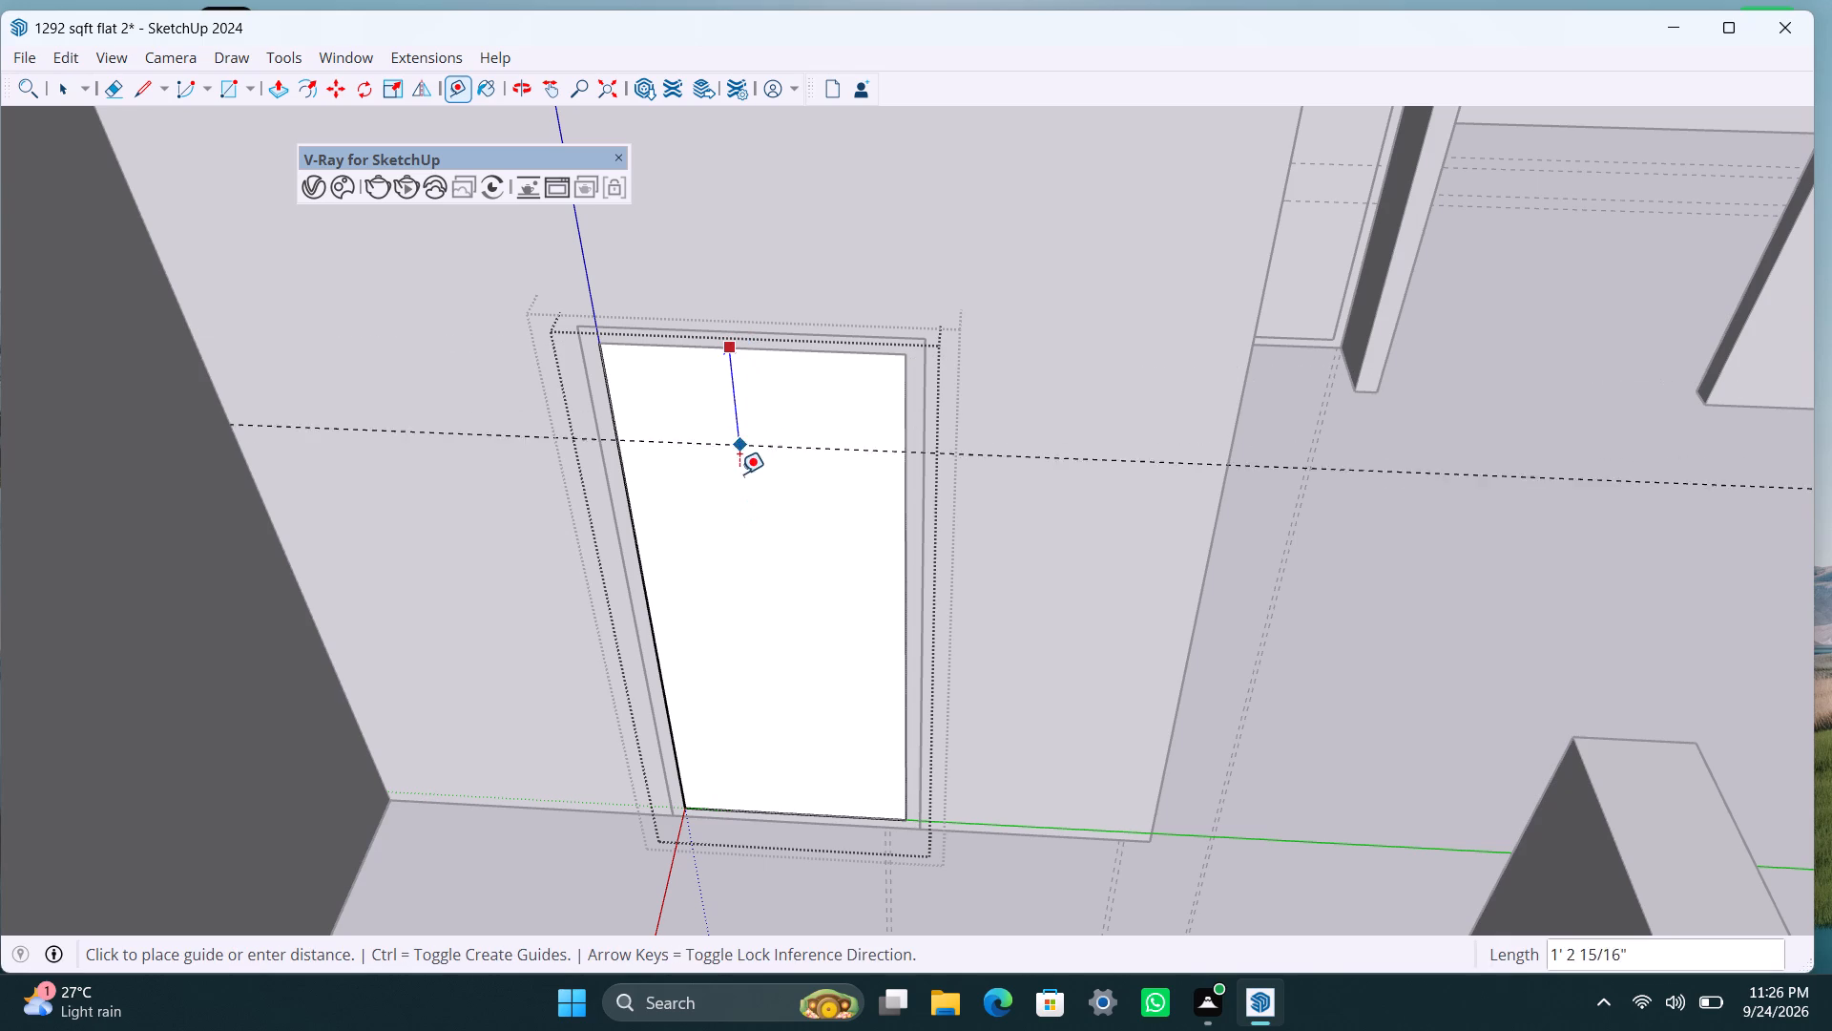
text(4')
key(Return)
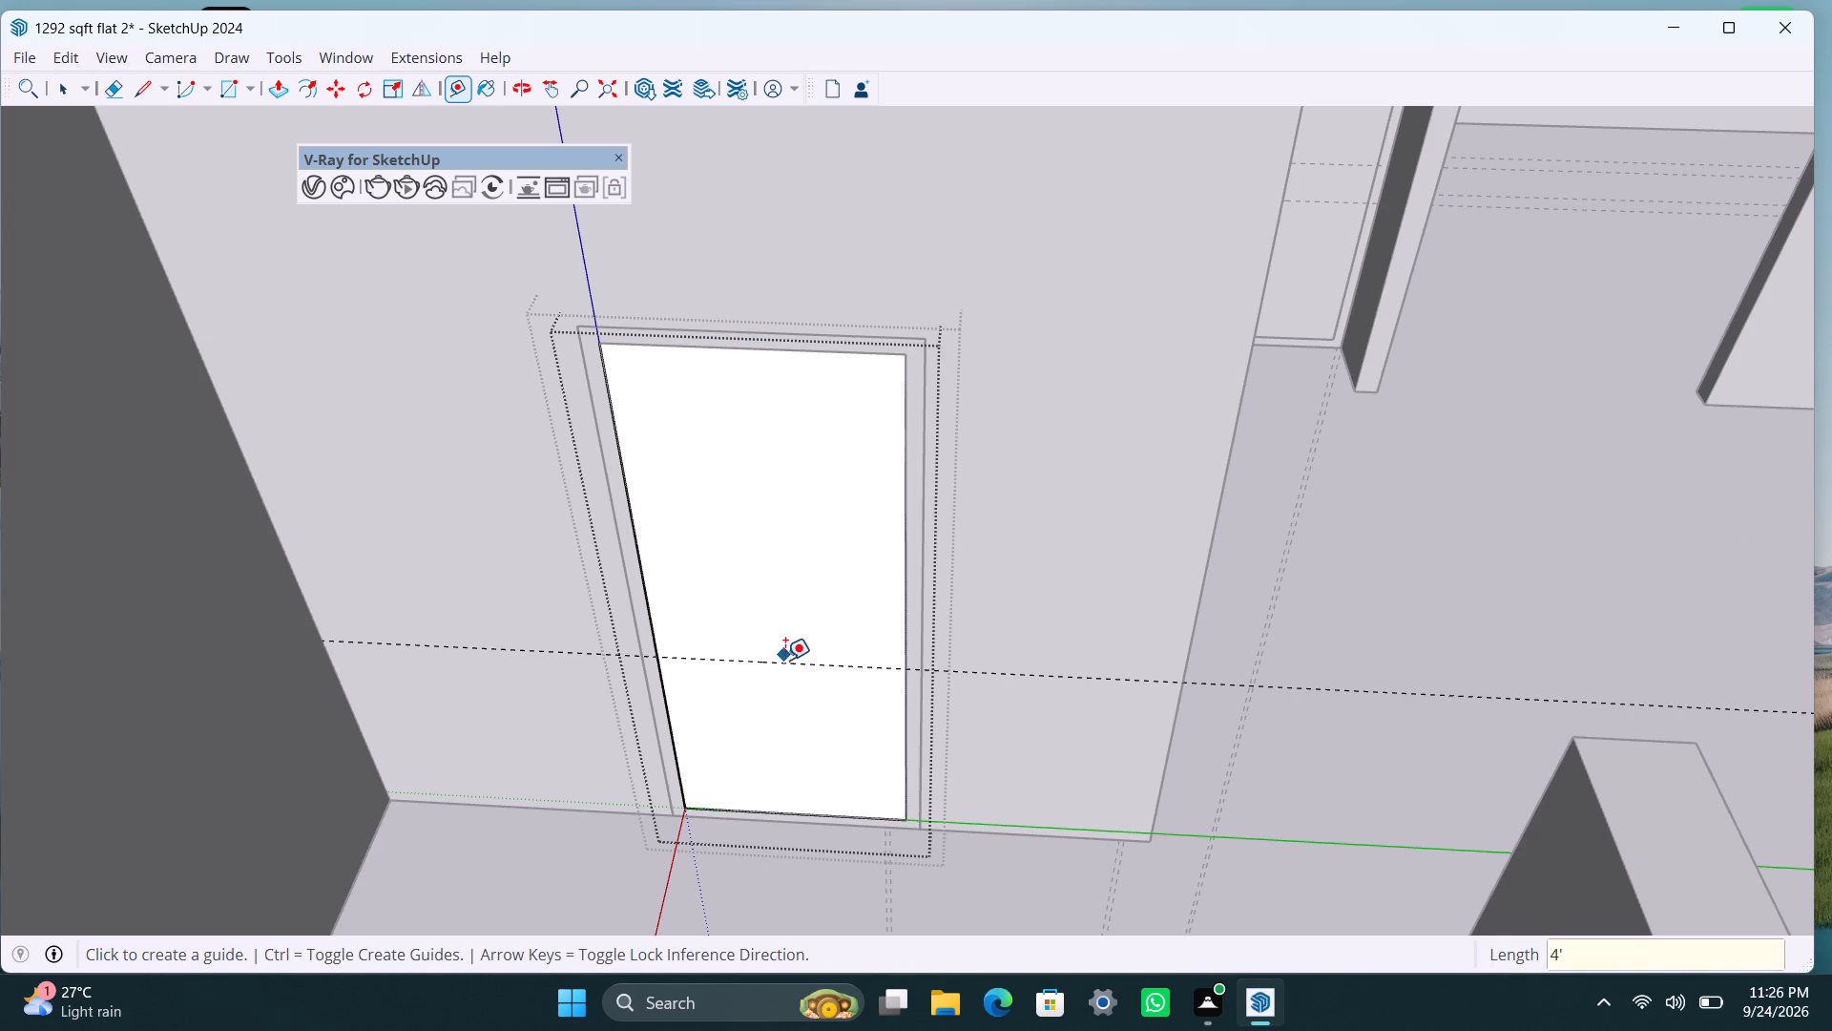
drag(785, 660, 786, 651)
text(8")
key(Return)
Place a vertical guide 6" in from this door panel's left edge and another 1.5" further inward.
click(632, 552)
key(6)
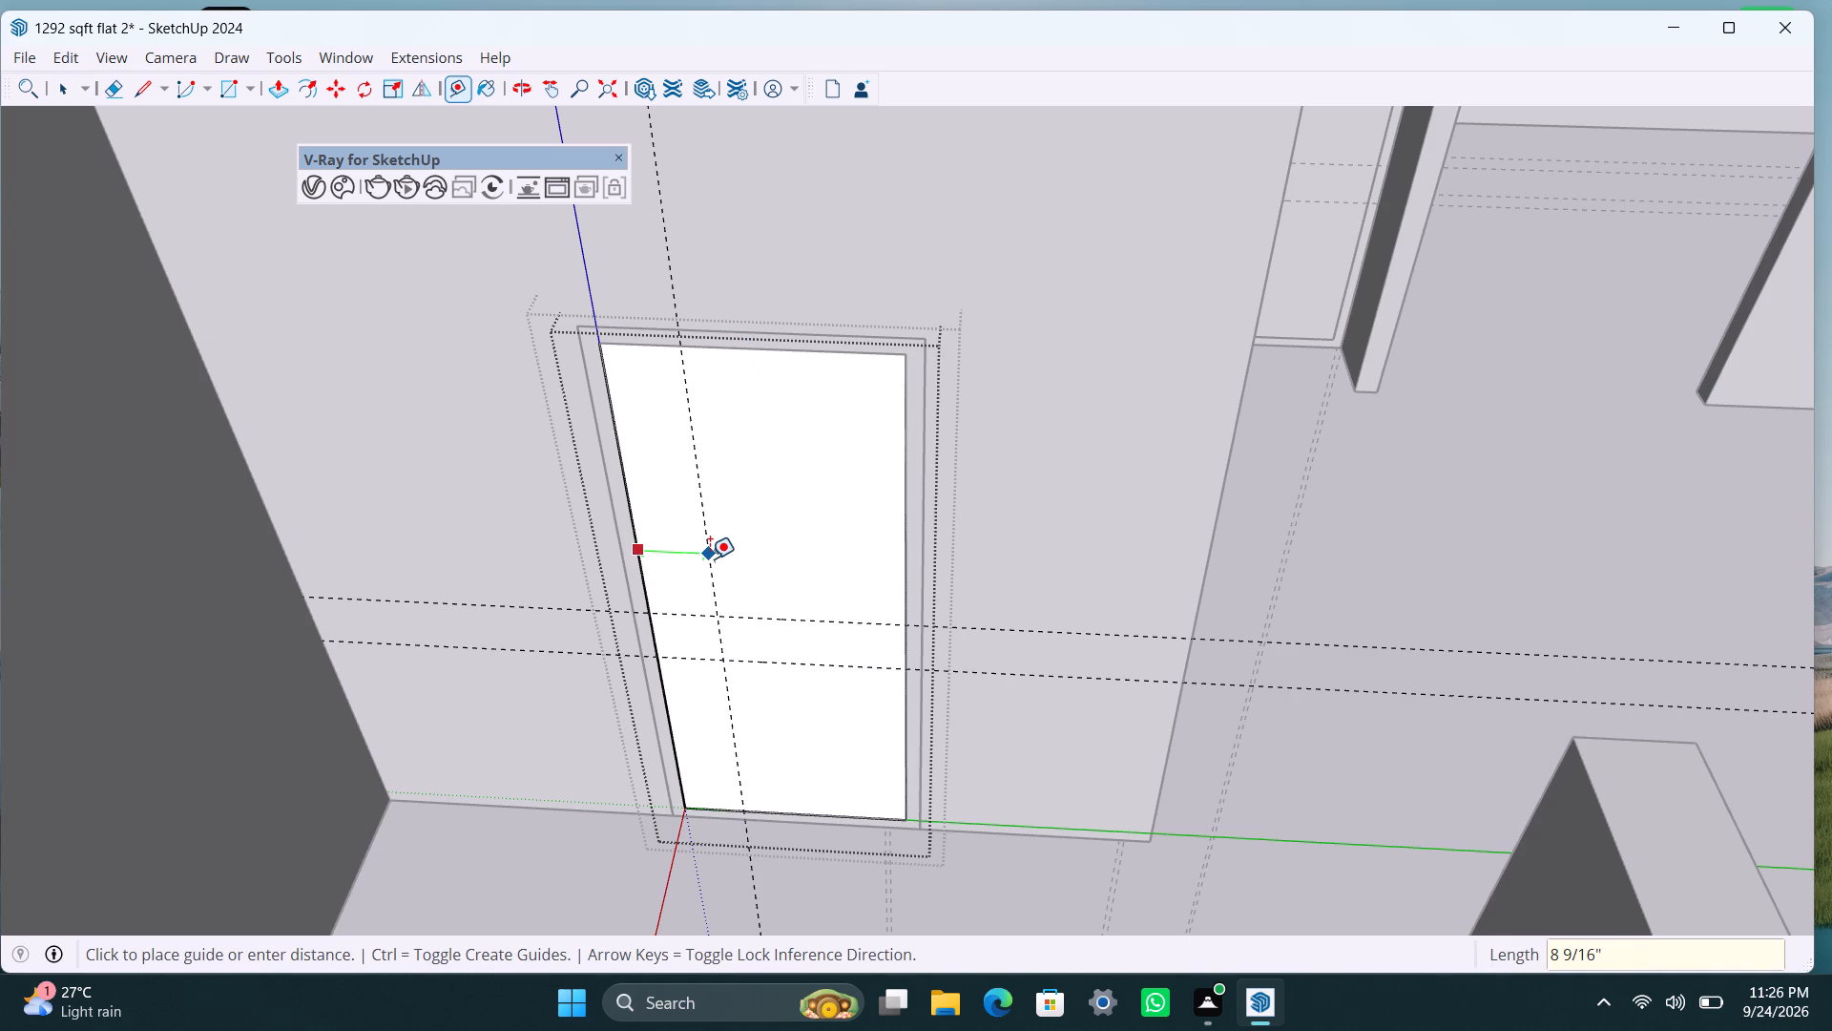
key(shift+quotedbl)
key(Return)
click(688, 540)
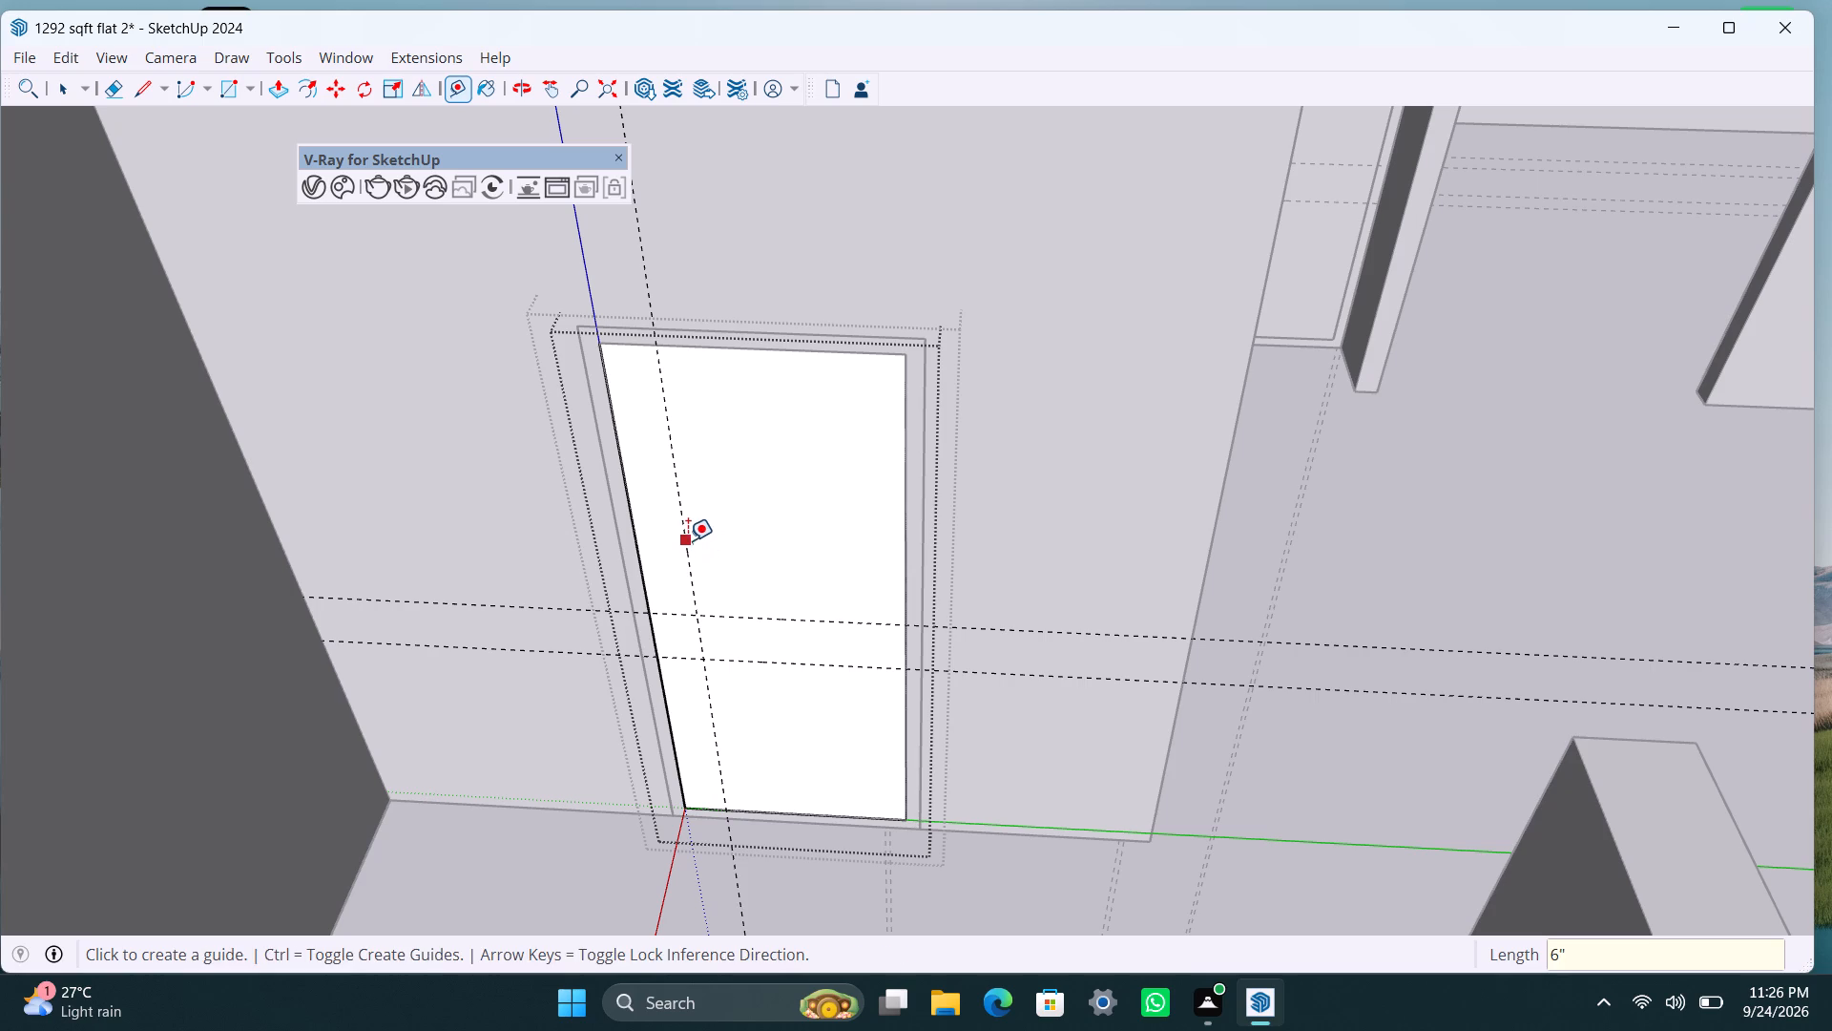
text(1.5")
key(Return)
Draw a 1 1/2" by 8" handle rectangle between the crossing guides on this door panel and make it a group.
key(space)
scroll(699, 652, up, 6)
key(r)
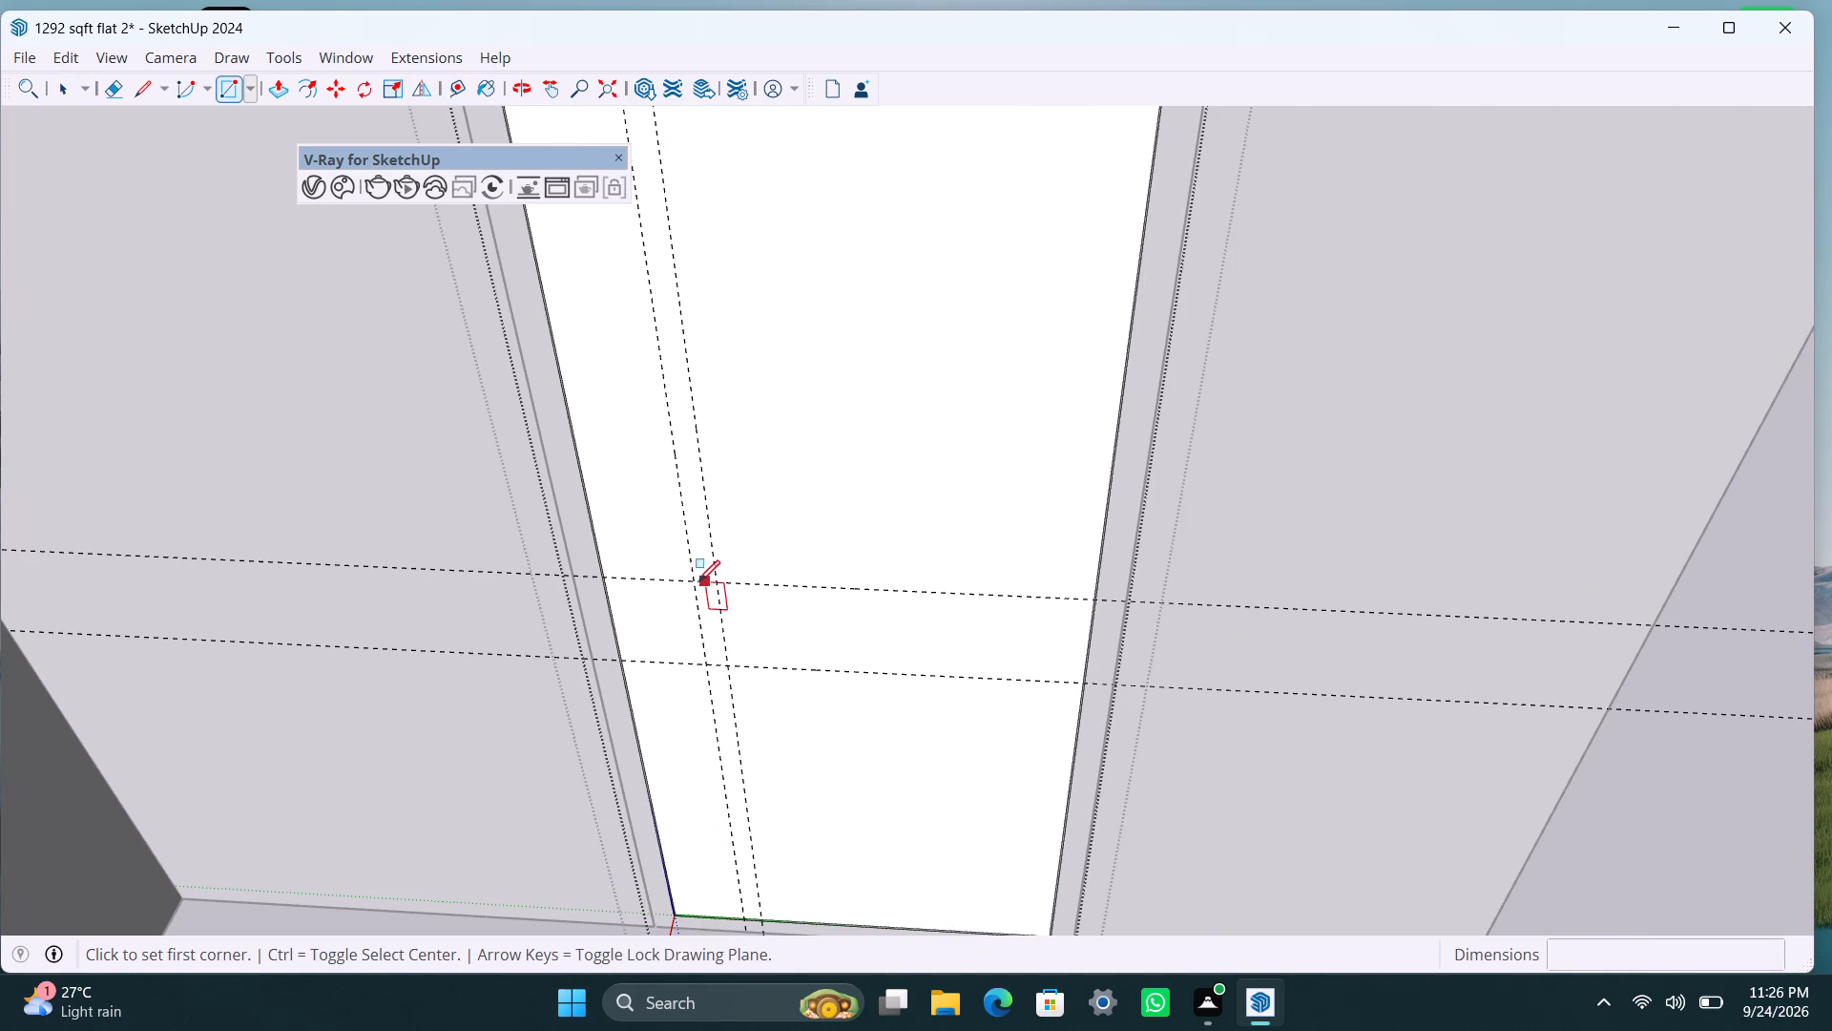
drag(687, 579, 697, 605)
key(space)
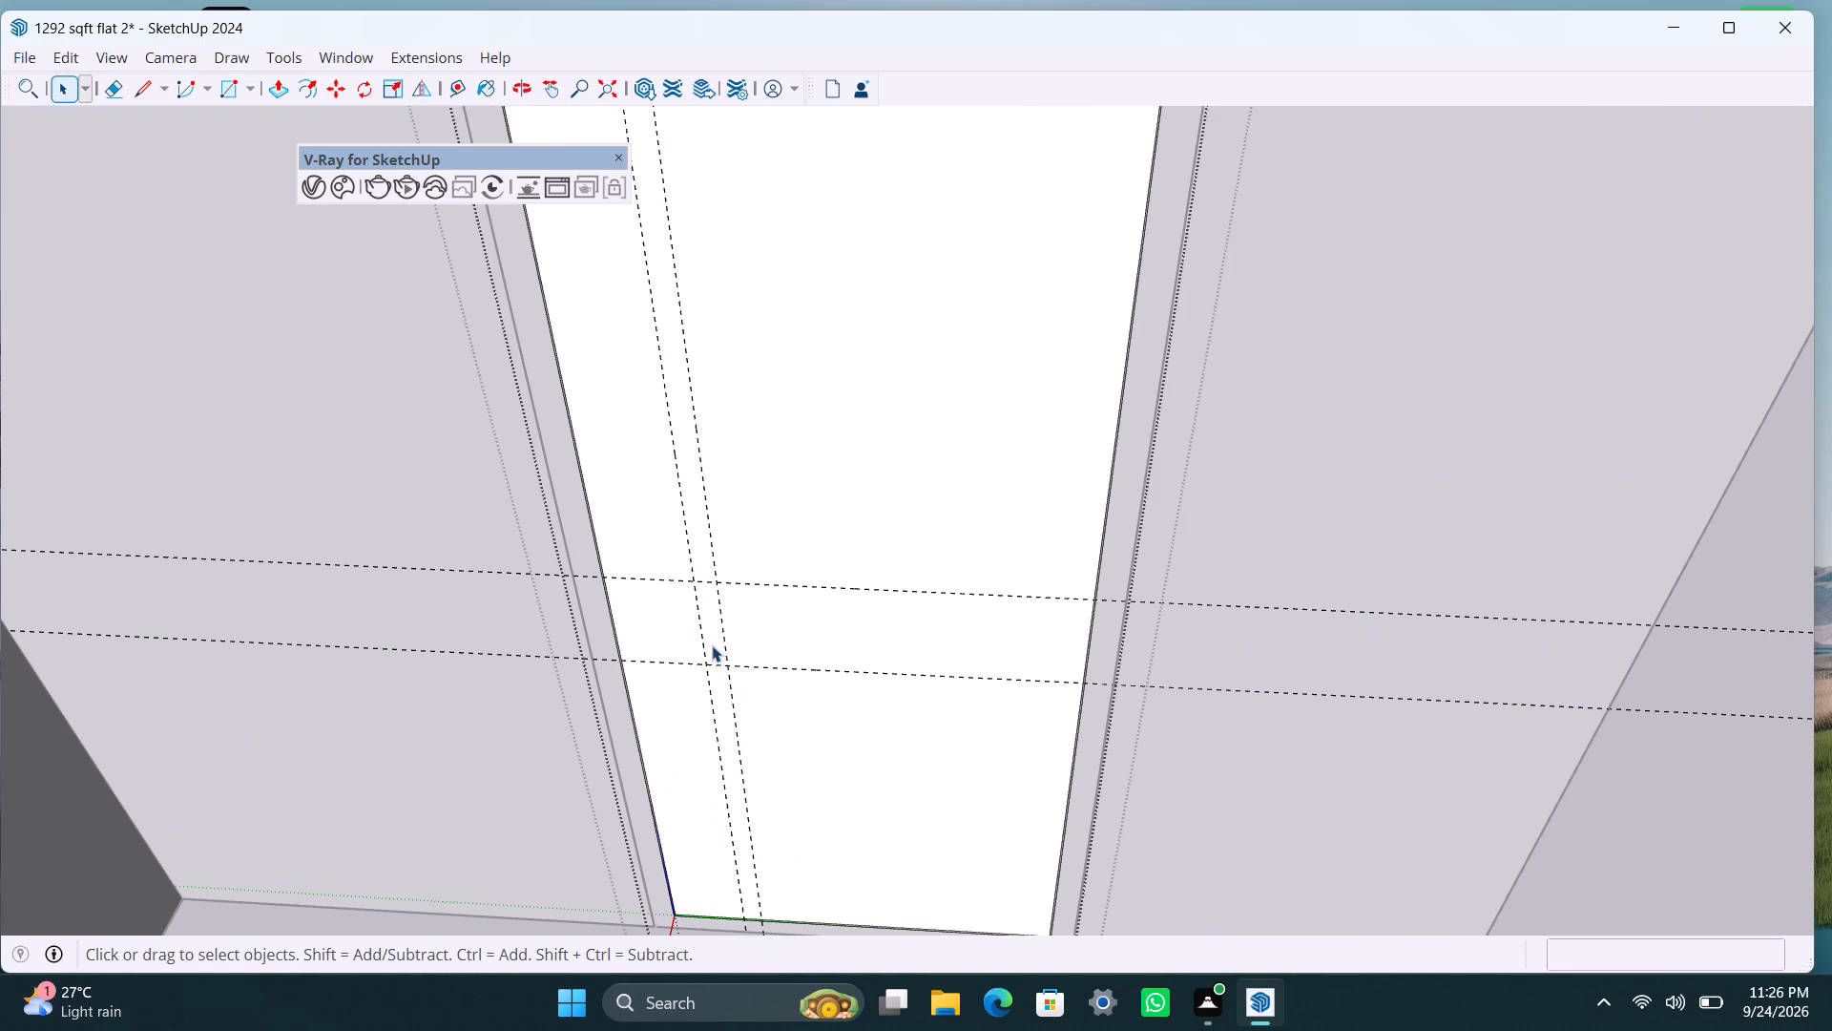
key(r)
drag(695, 579, 695, 591)
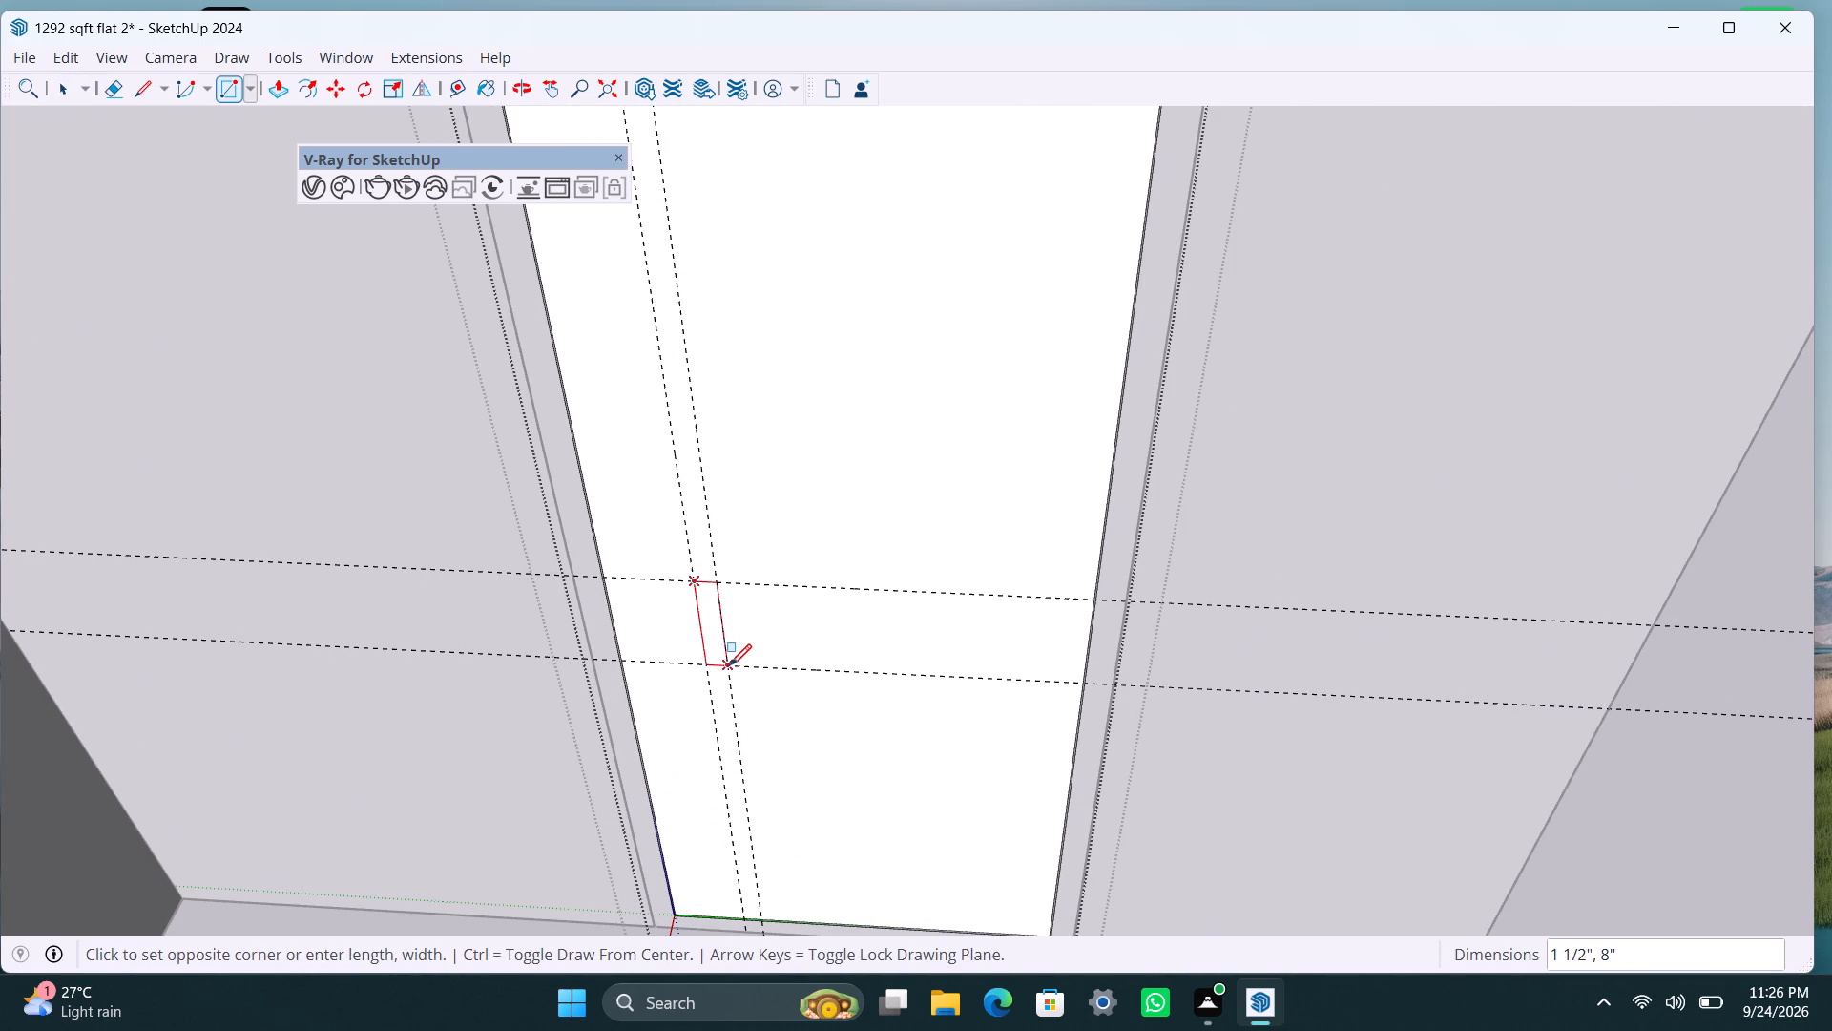
click(731, 665)
key(space)
double_click(714, 618)
right_click(714, 618)
click(820, 245)
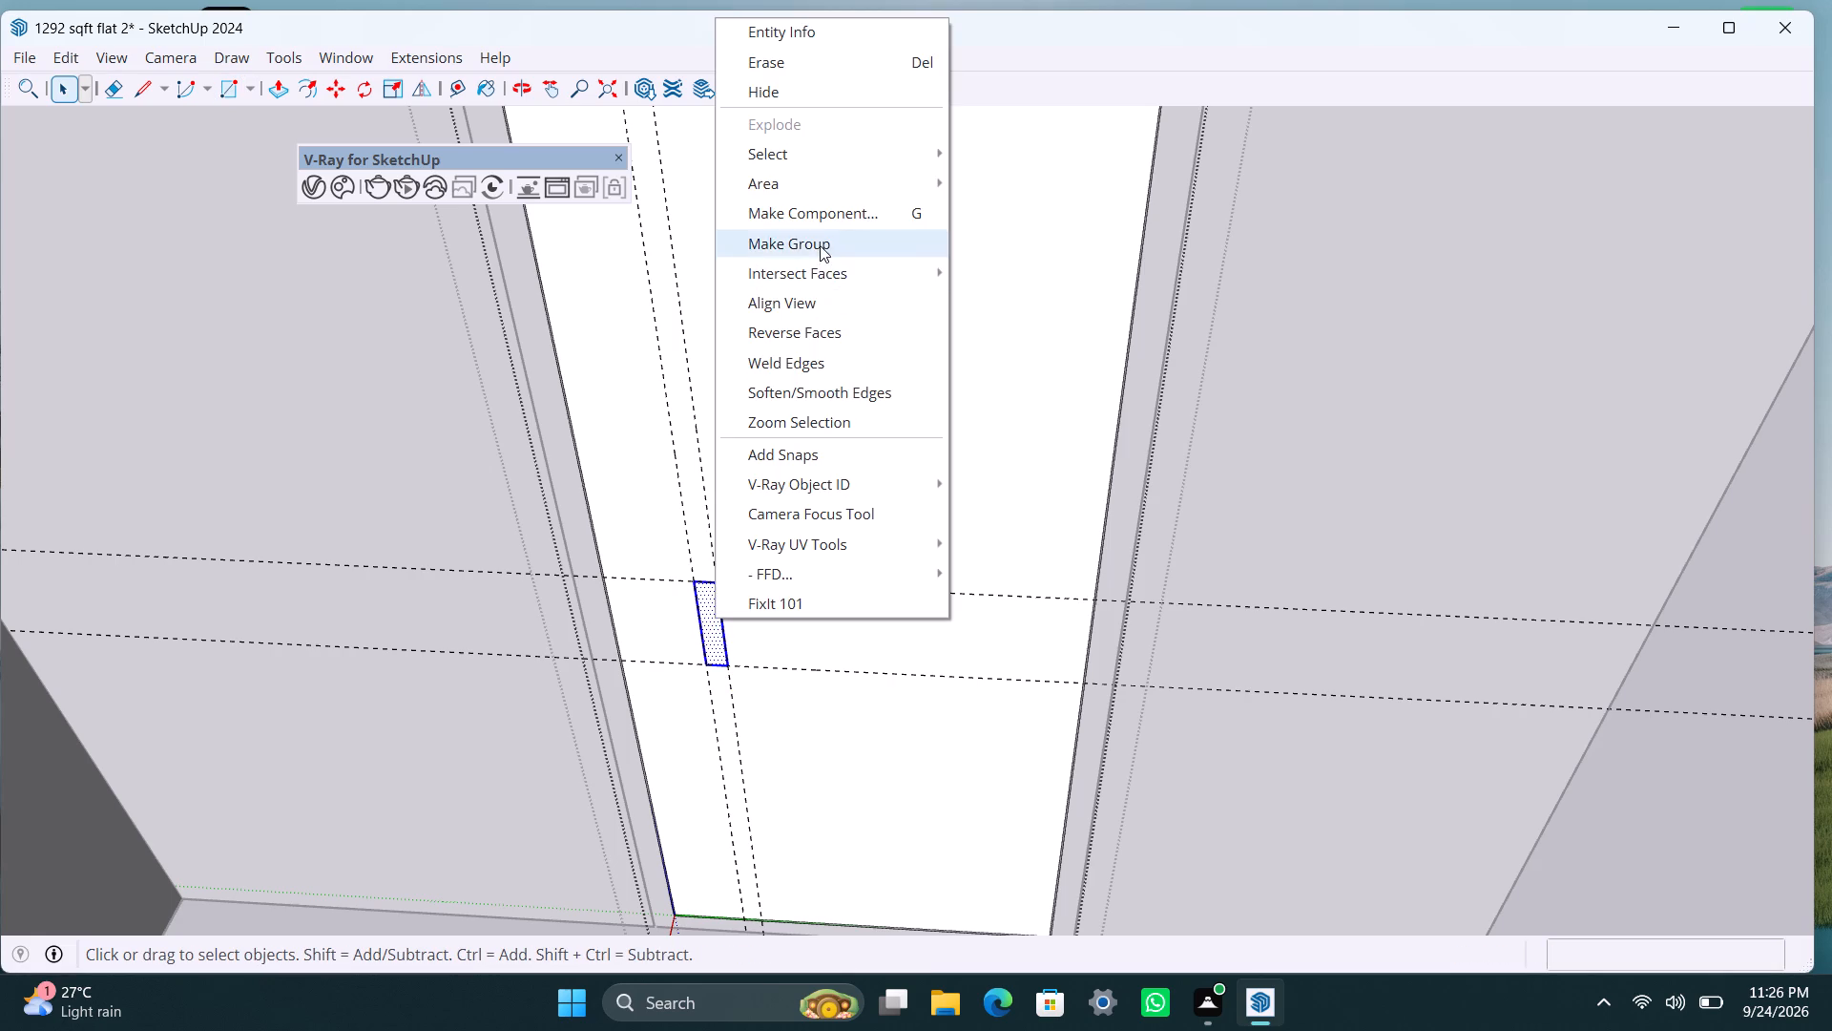
Inside the new handle group, extrude the handle face 0.5" and exit all the nested door groups.
triple_click(719, 631)
key(p)
click(718, 630)
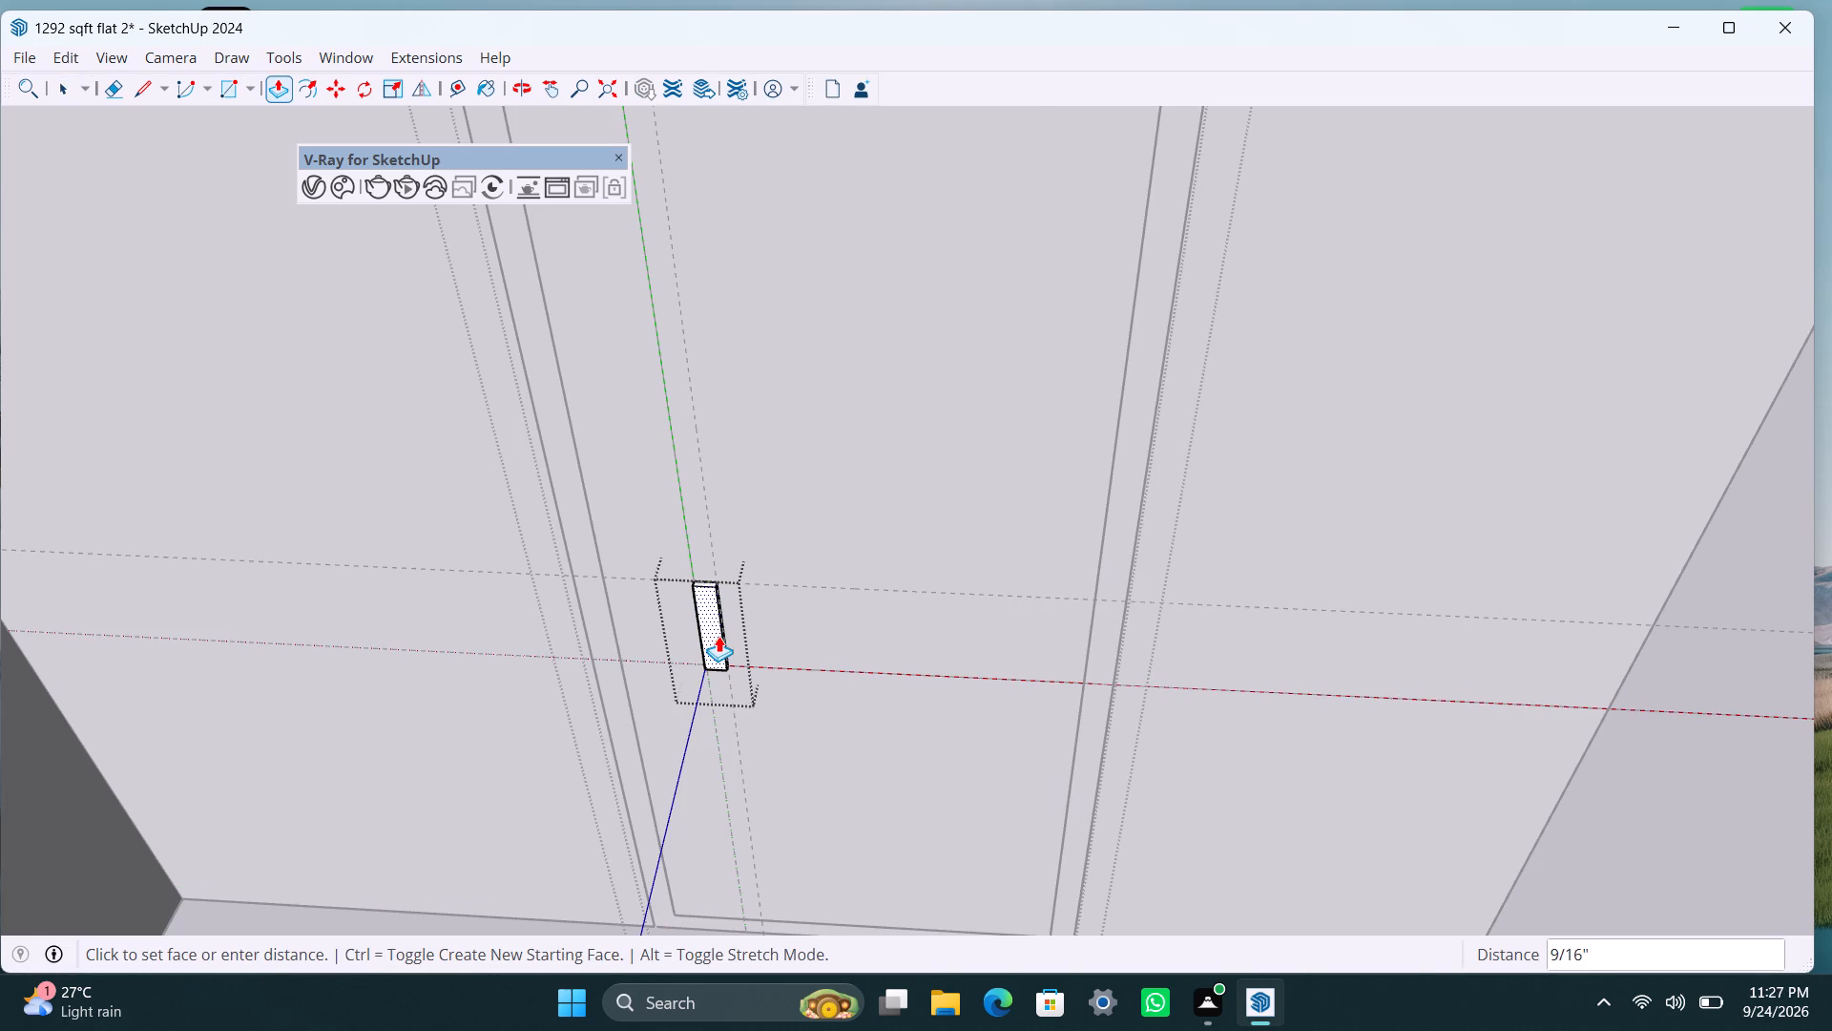
text(0.5)
key(shift+quotedbl)
key(Return)
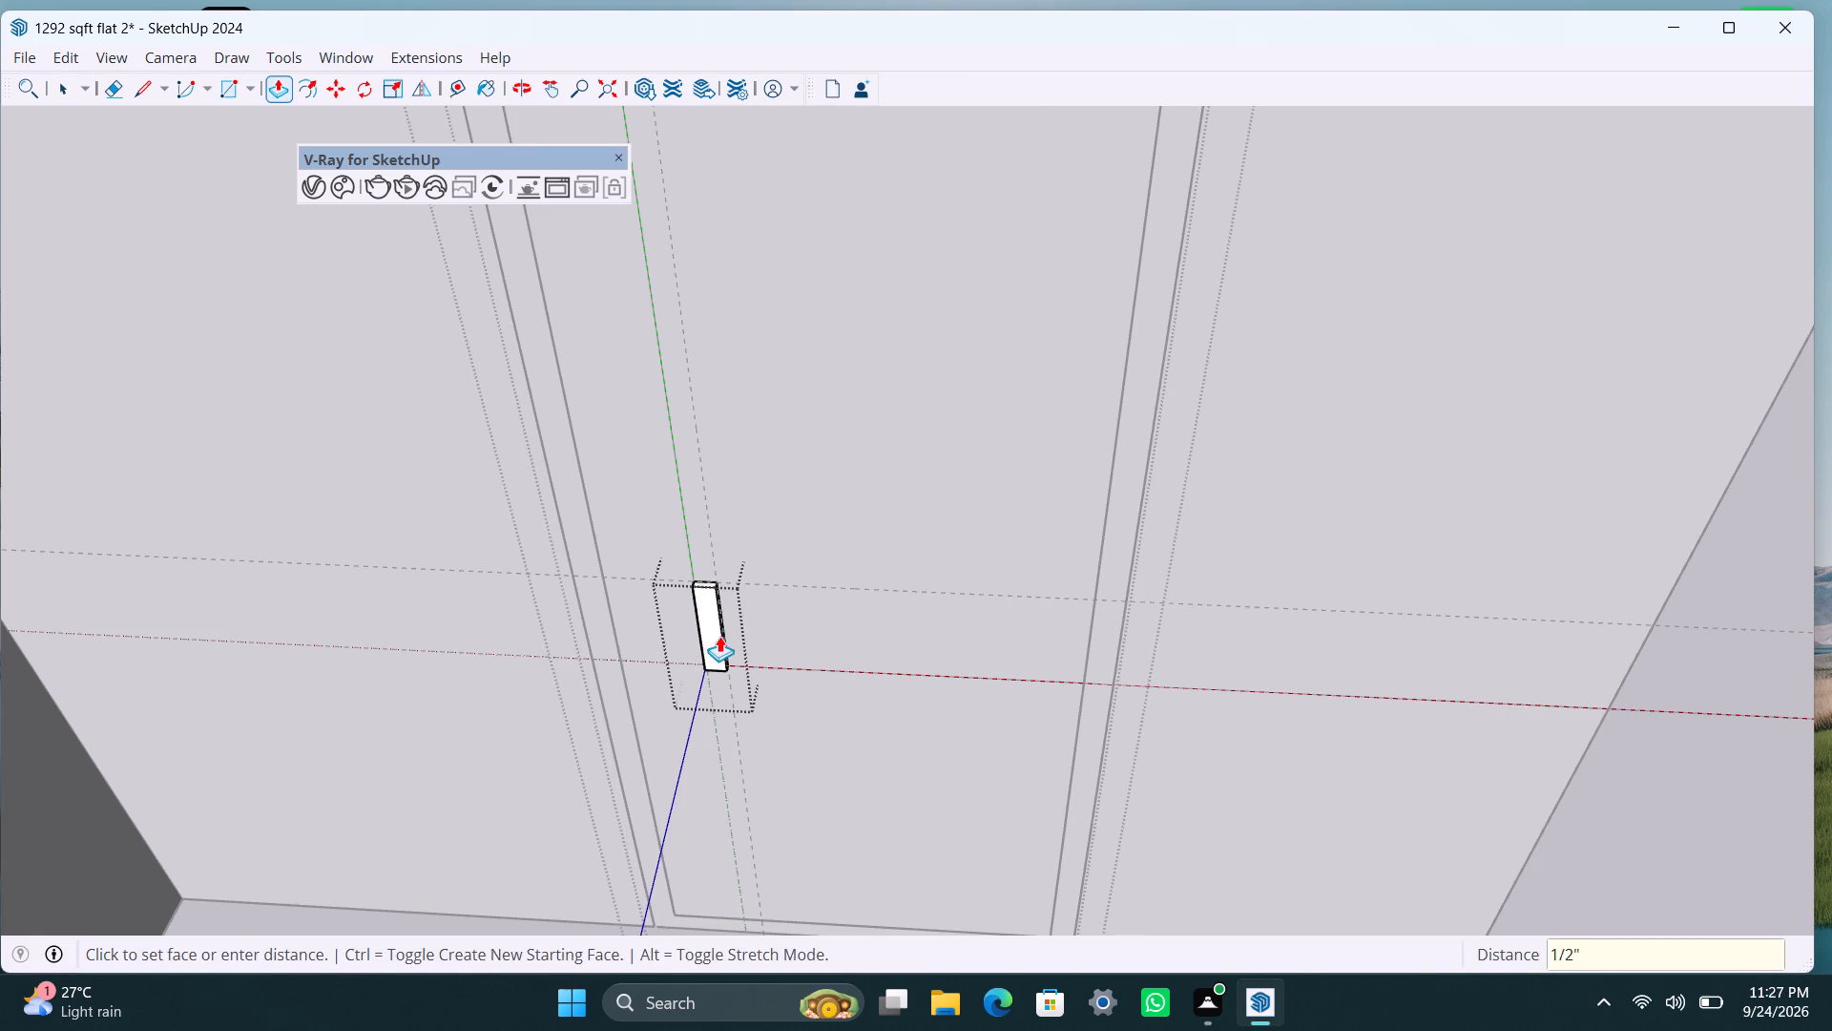
key(space)
scroll(723, 628, down, 20)
scroll(723, 628, down, 3)
click(303, 276)
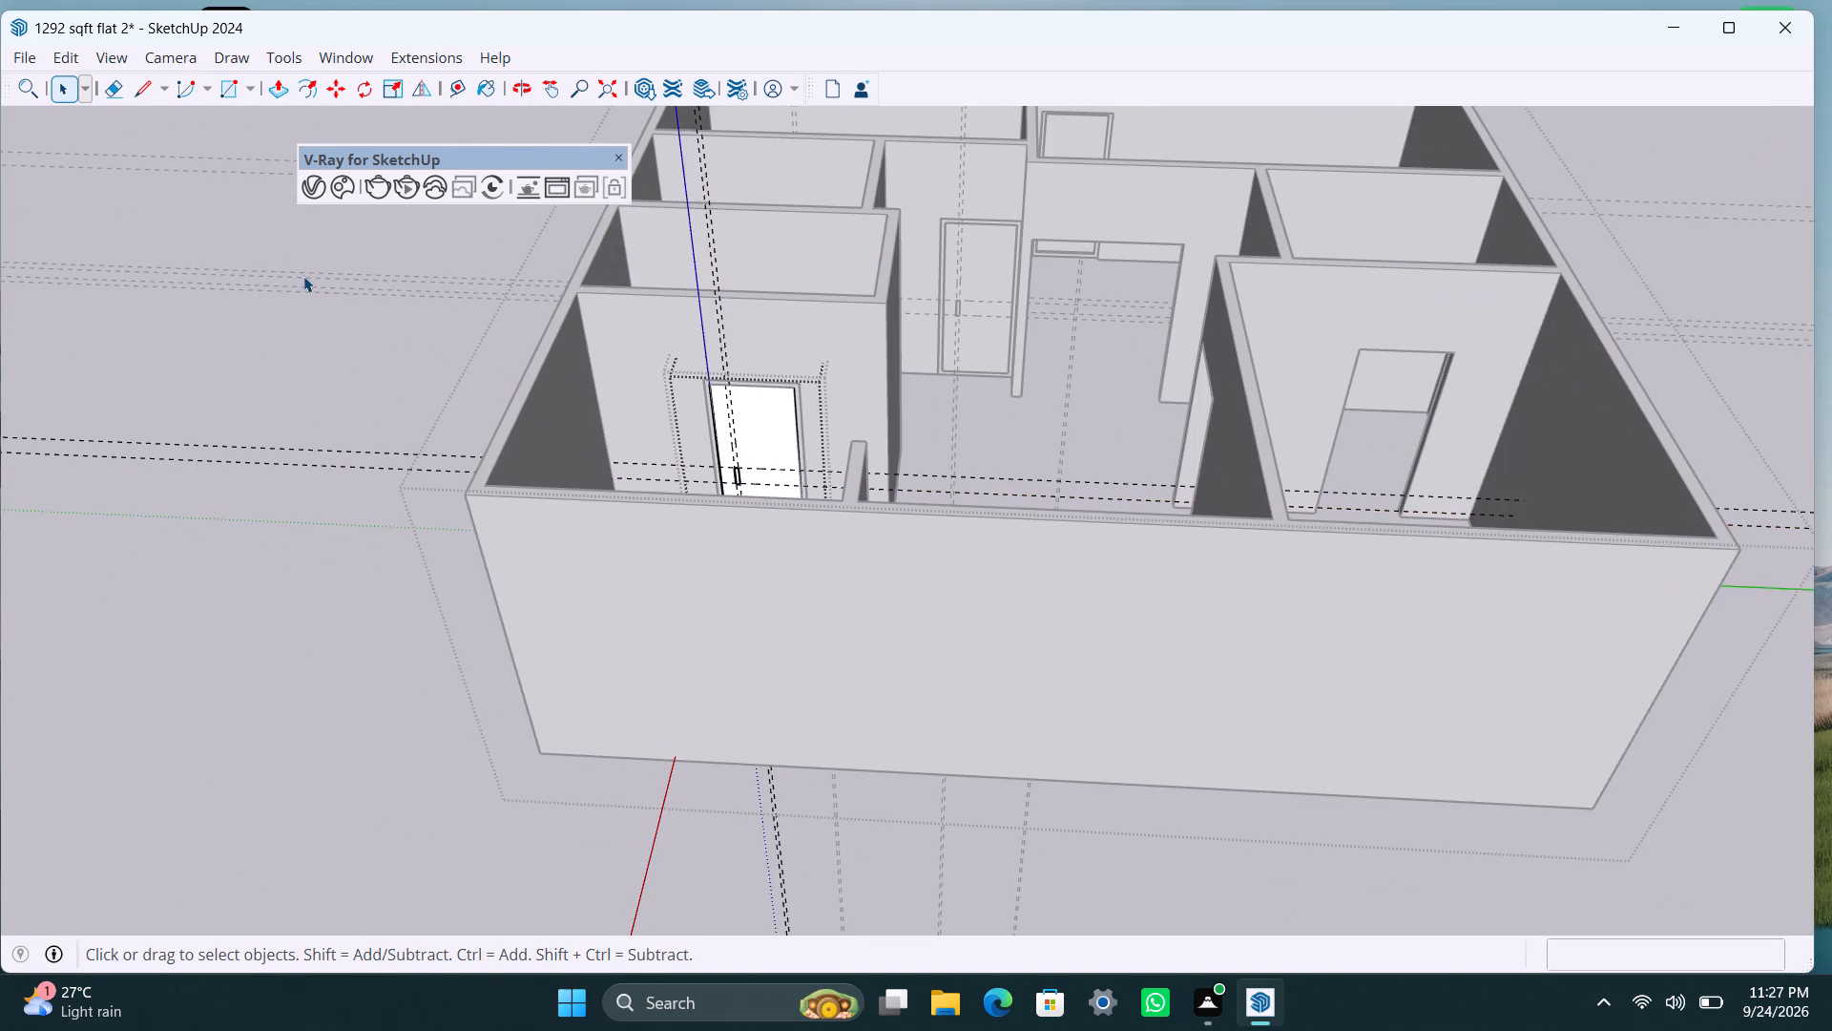
double_click(307, 287)
scroll(997, 538, down, 3)
double_click(1596, 190)
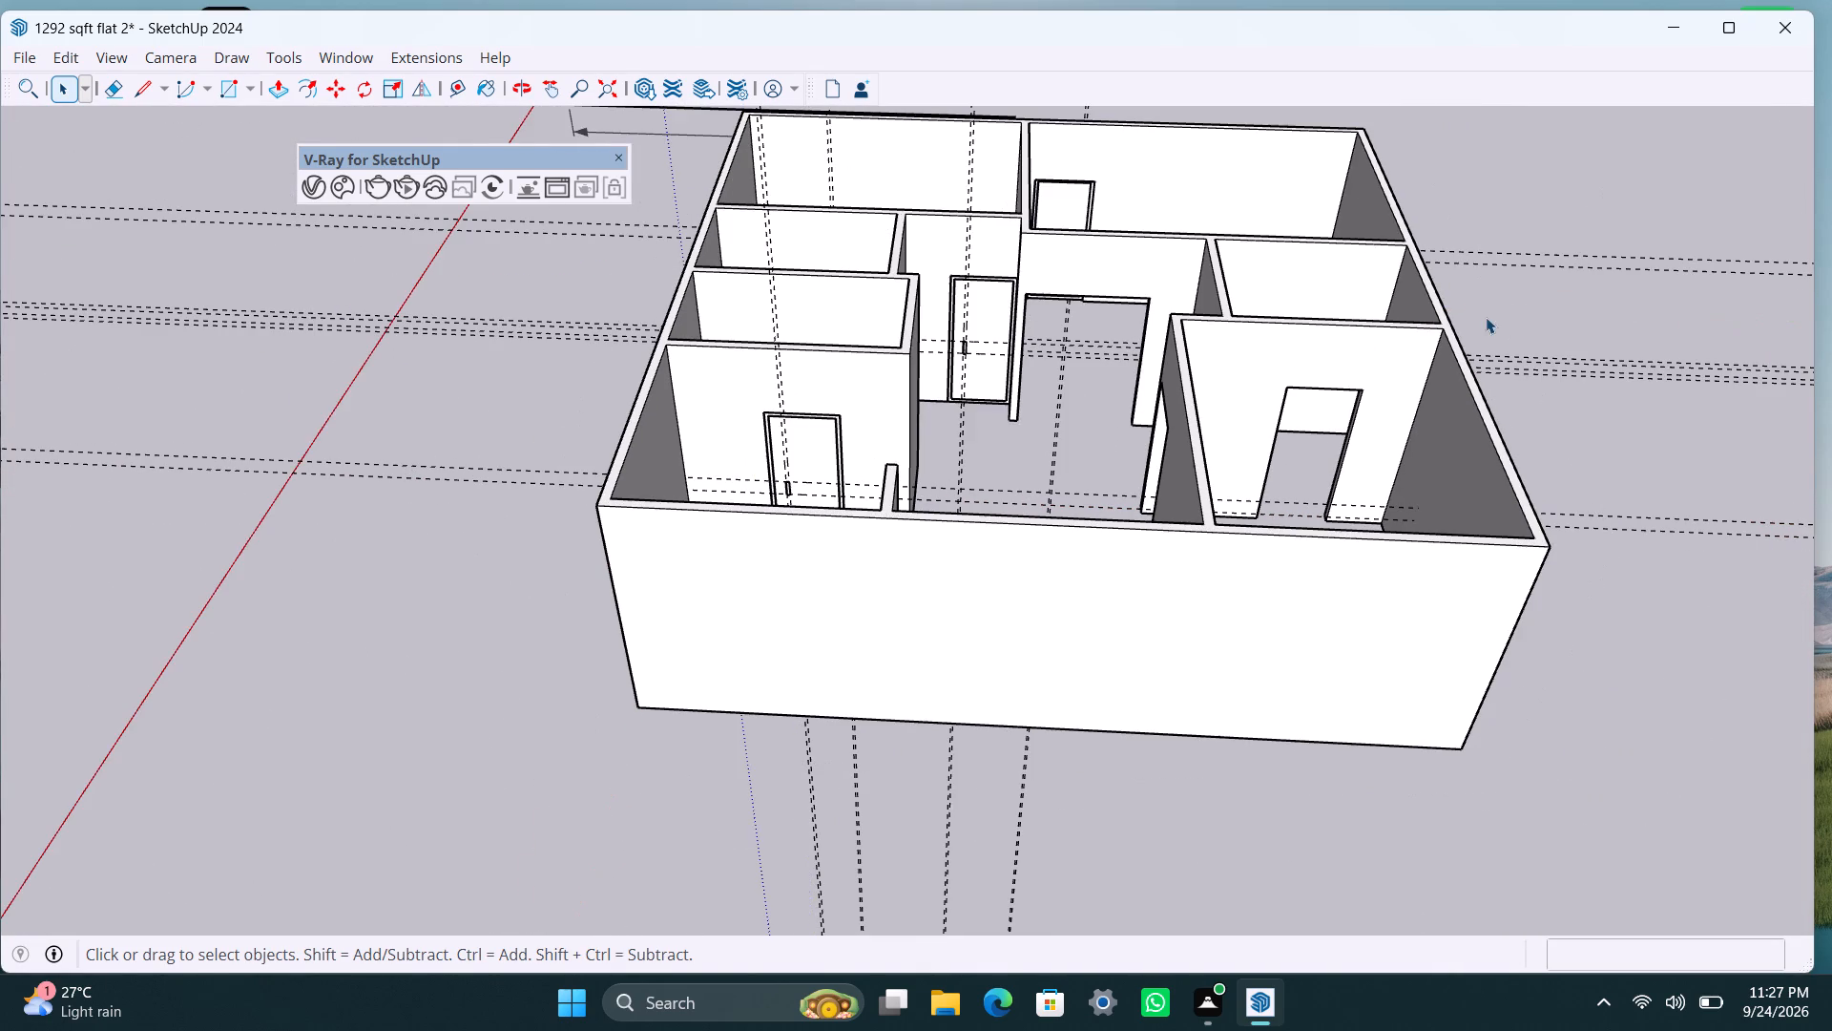
Examine the rooms from both sides of the house for a doorway that still has no door.
scroll(1222, 316, up, 2)
middle_drag(992, 407, 933, 641)
scroll(911, 649, up, 2)
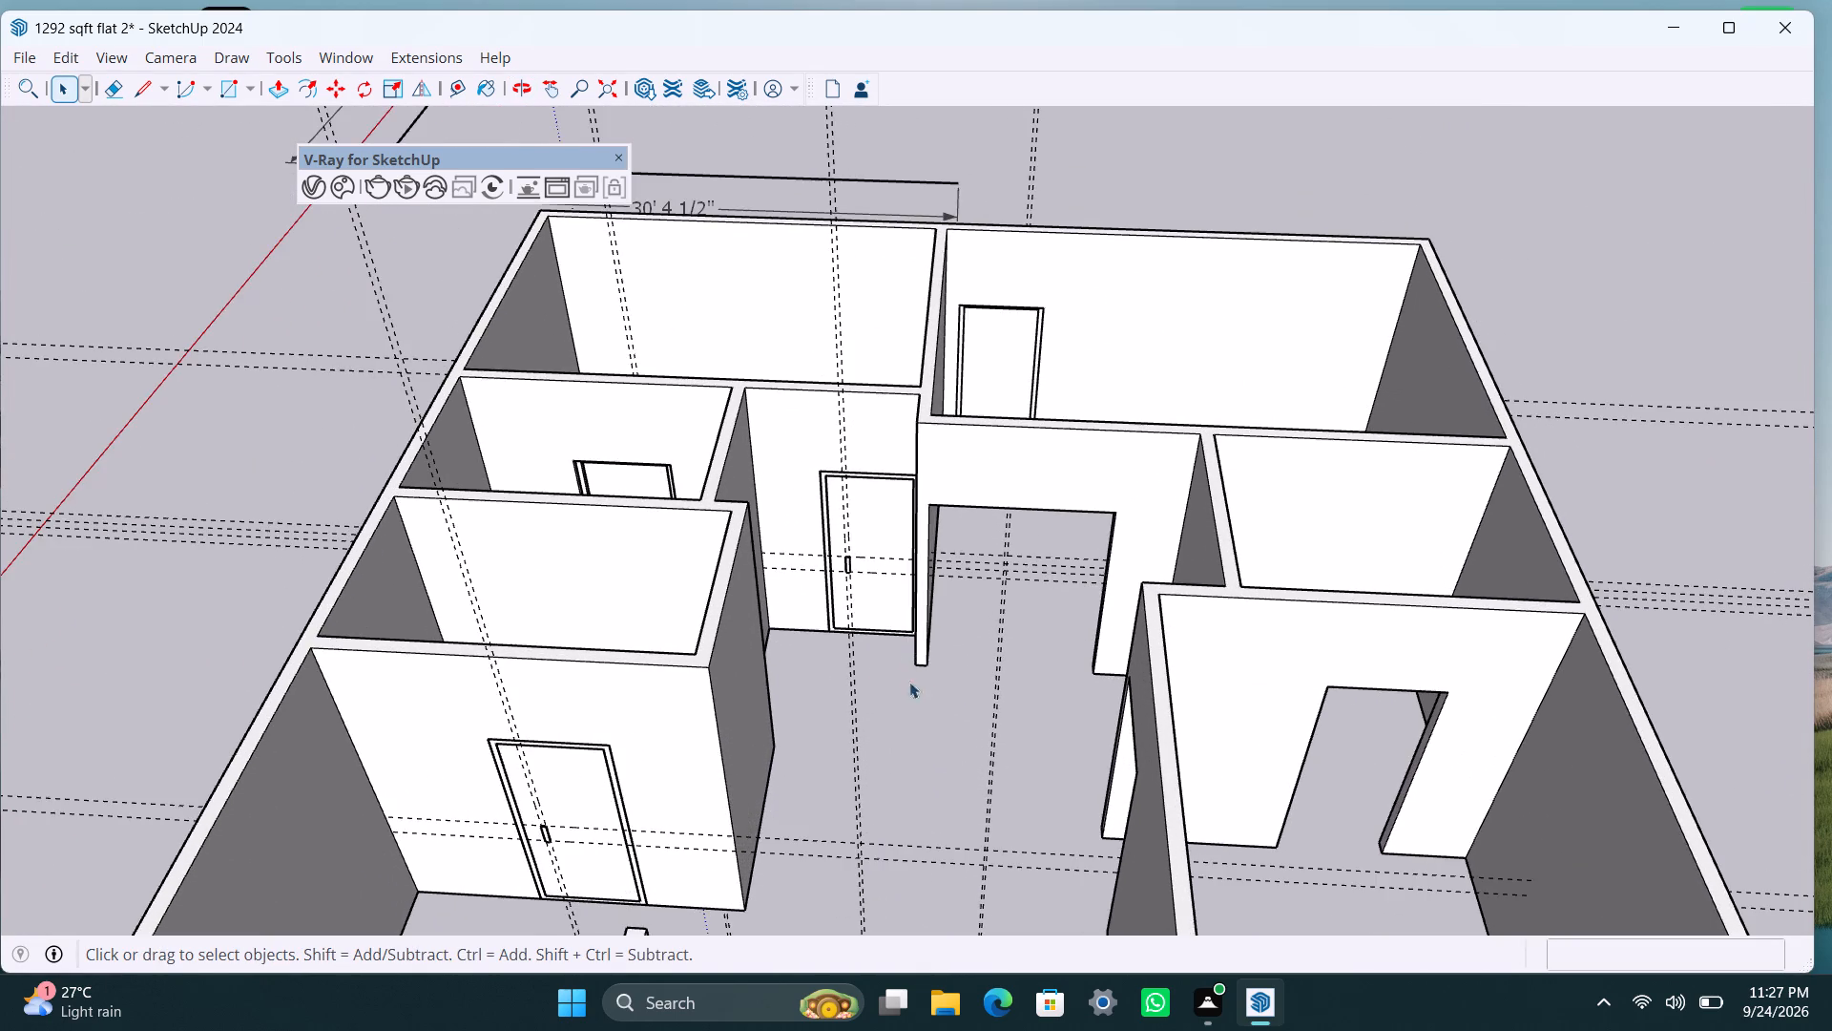
scroll(864, 666, down, 8)
middle_drag(962, 735, 953, 915)
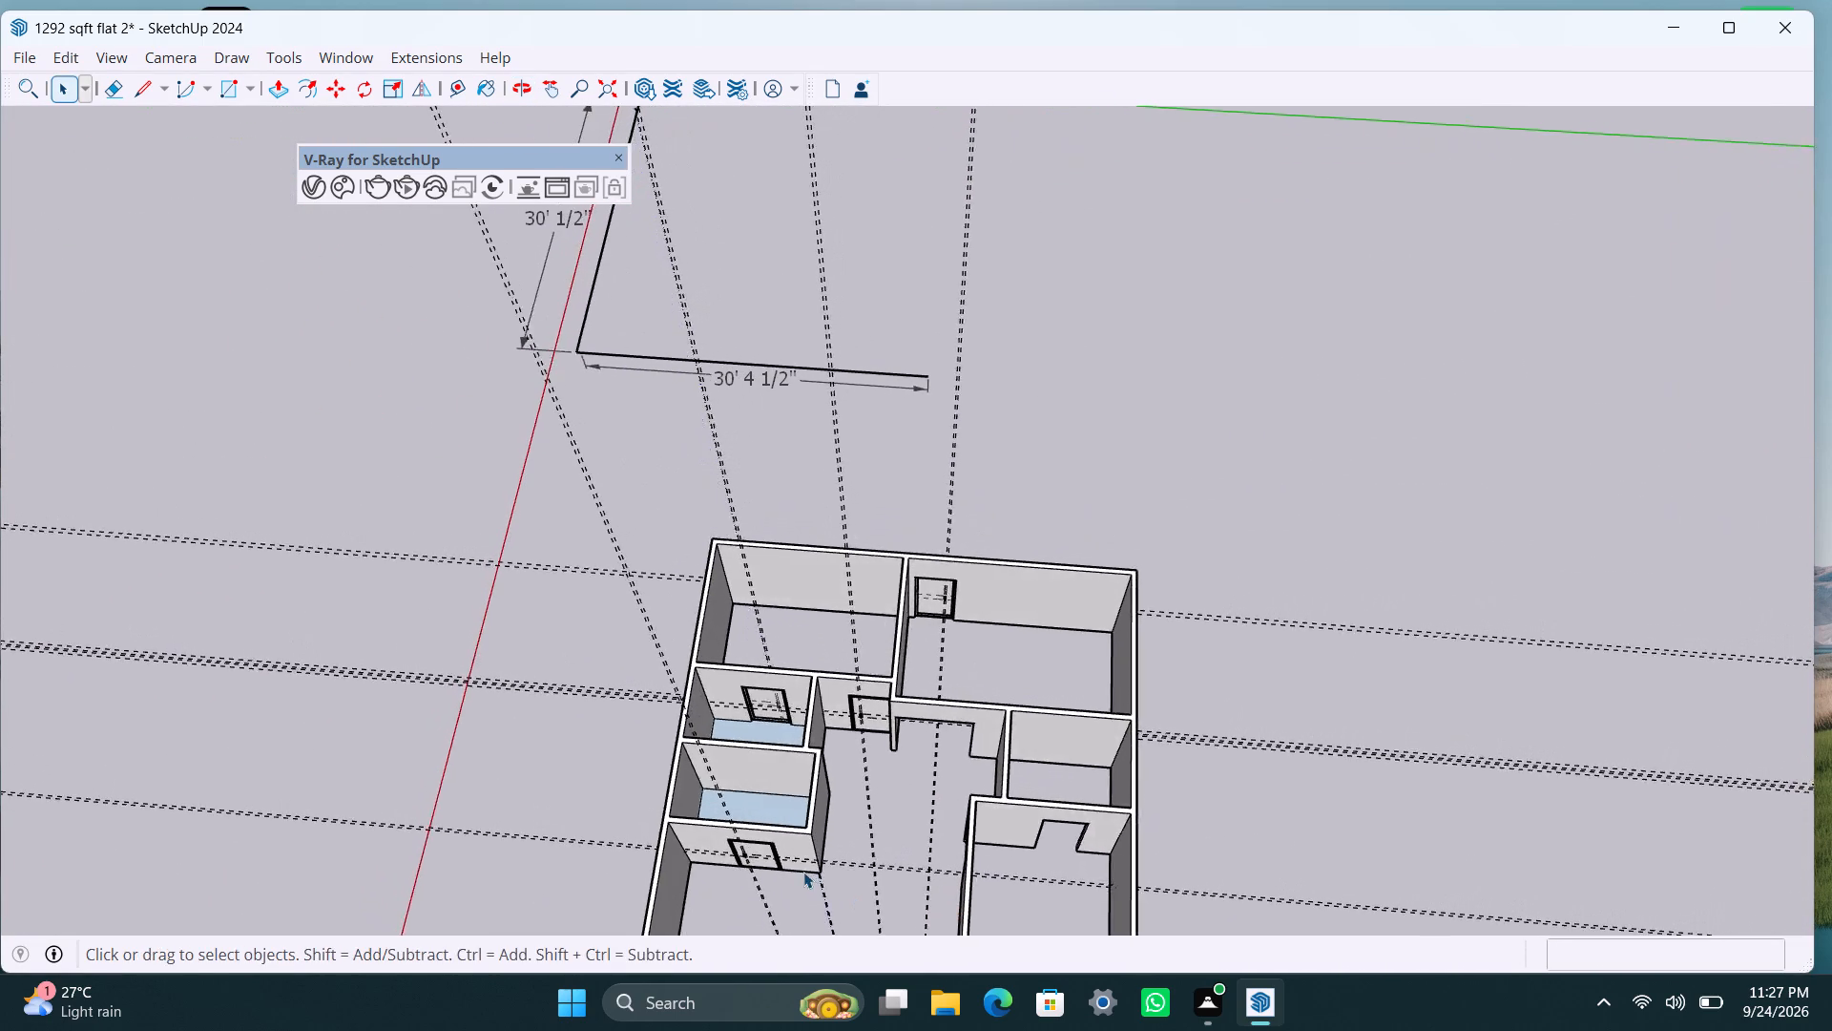
scroll(803, 872, up, 2)
shift+middle_drag(803, 863, 834, 596)
shift+scroll(804, 856, up, 1)
scroll(837, 602, up, 2)
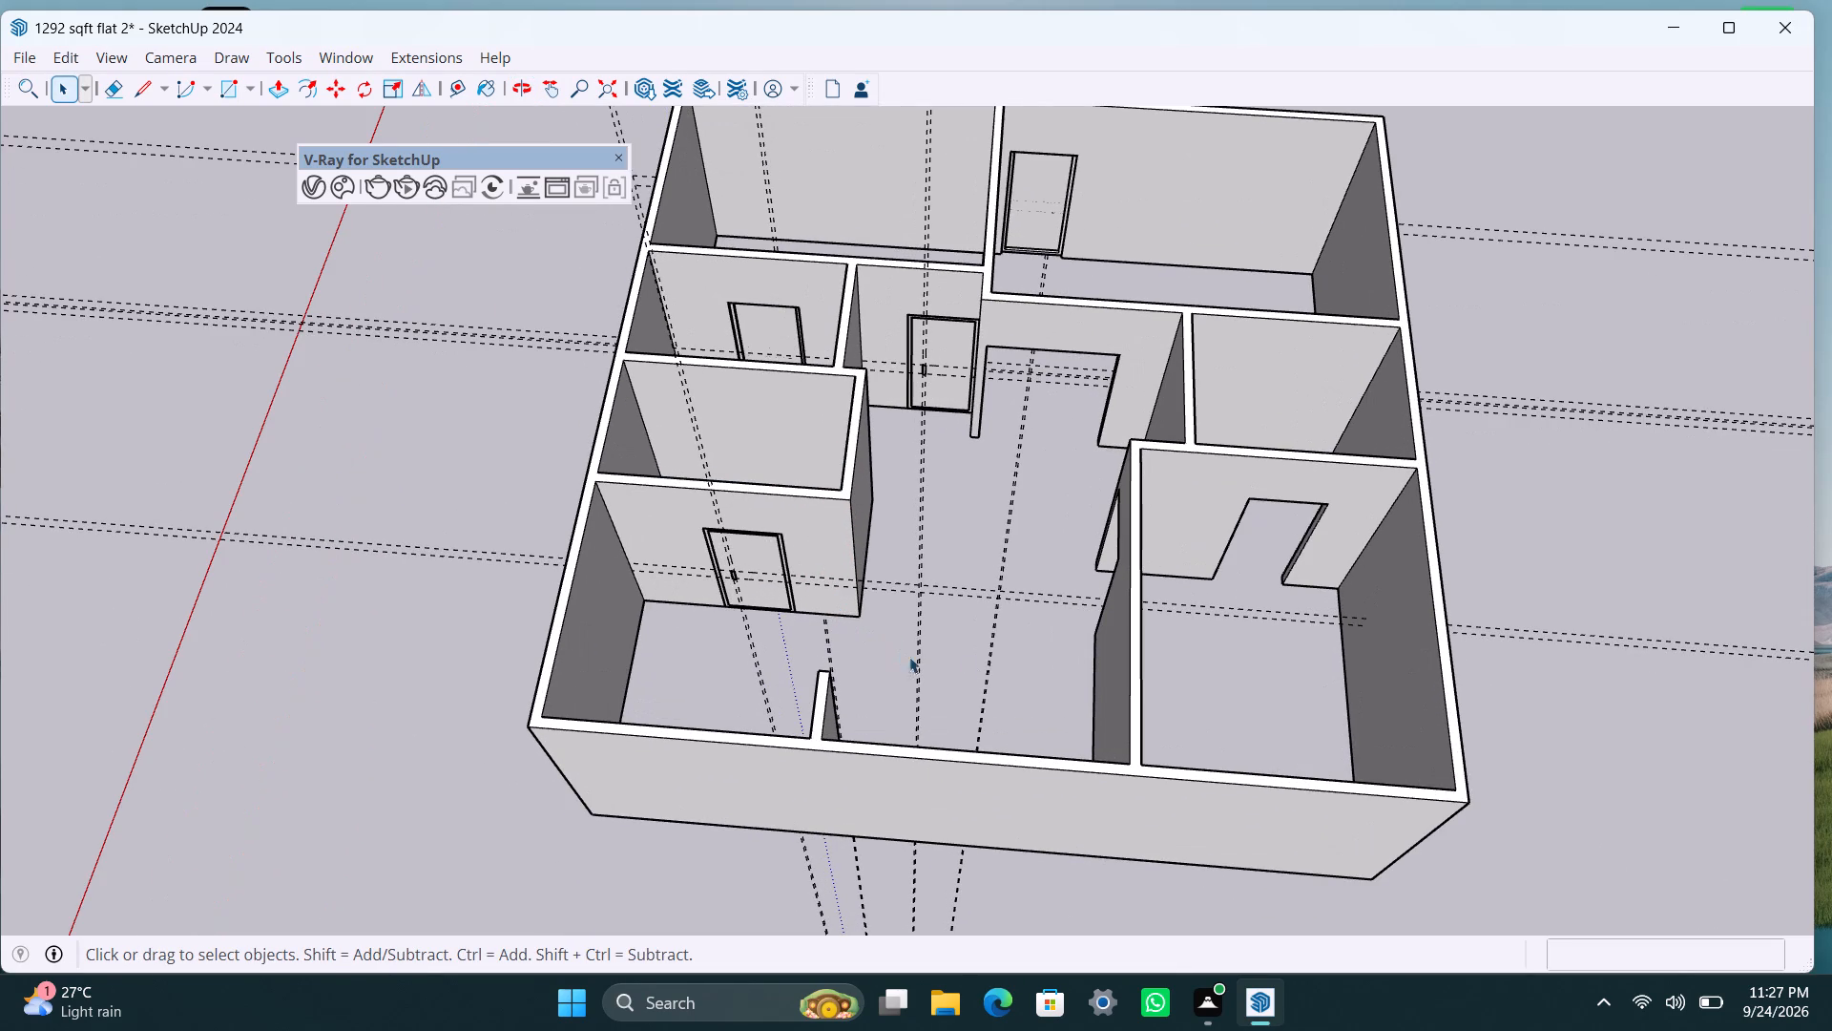
middle_drag(1016, 703, 1831, 654)
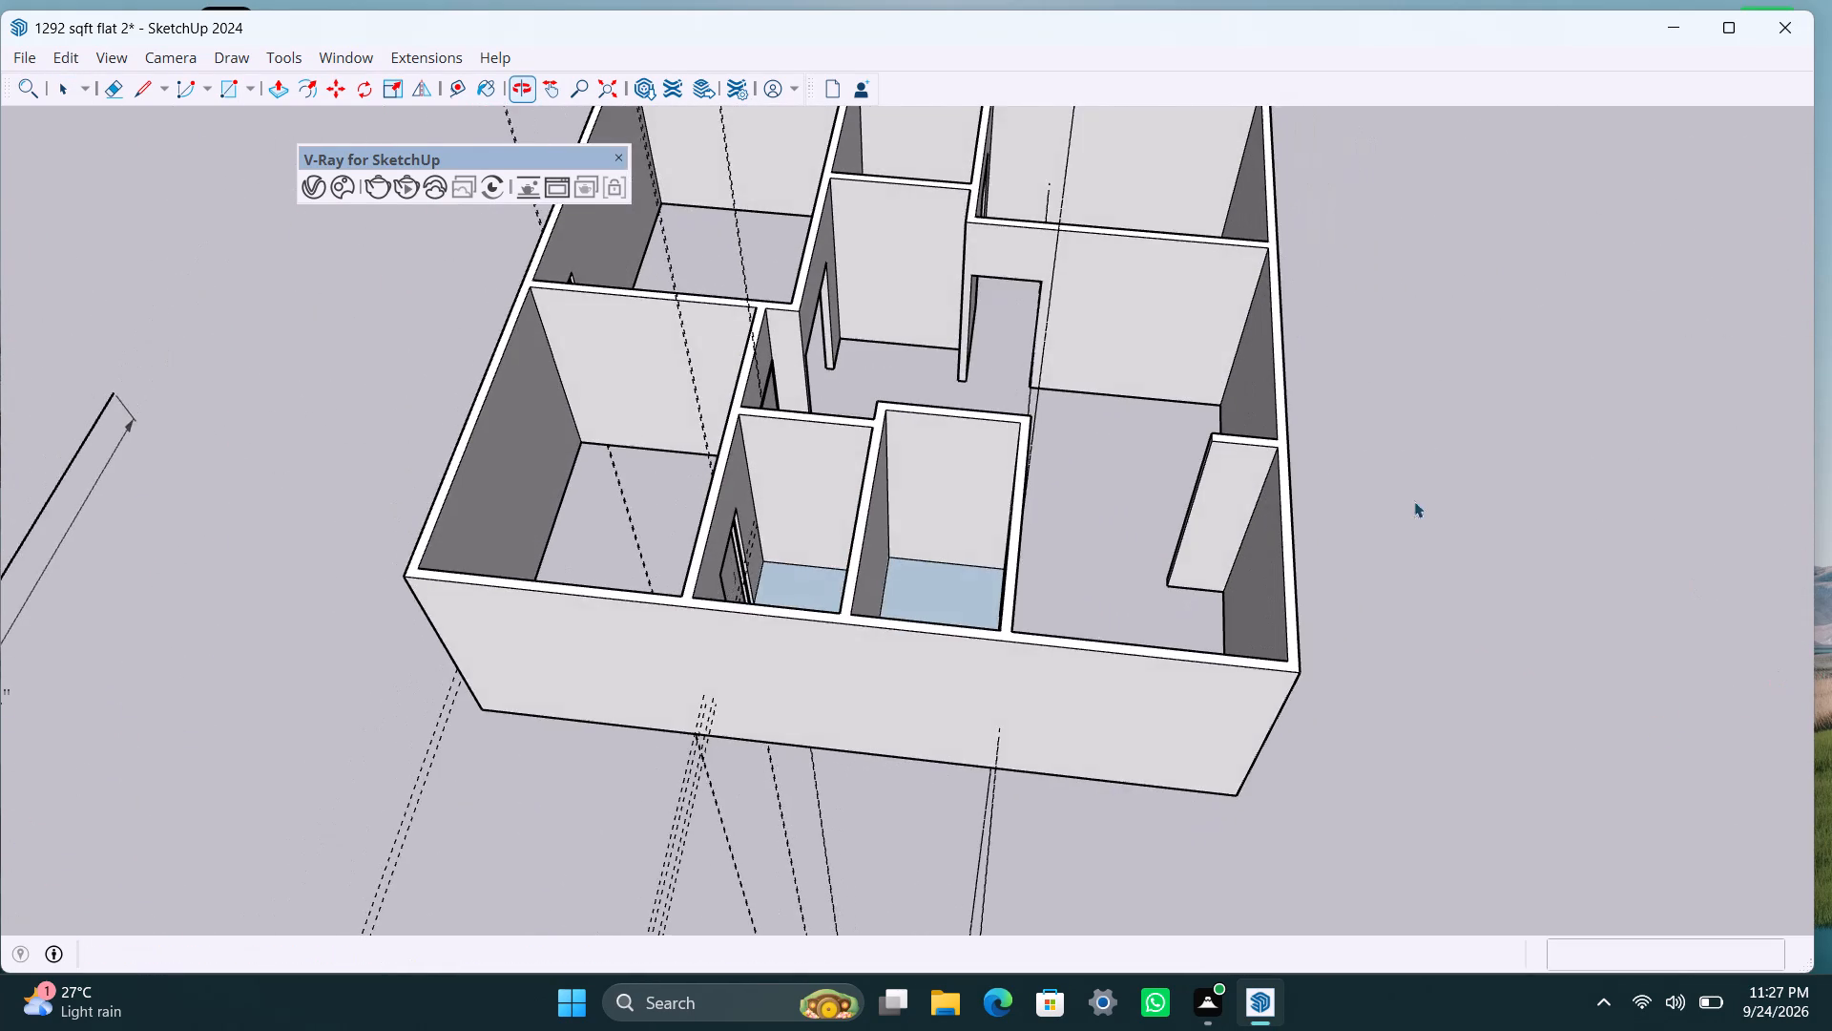
scroll(1015, 430, up, 2)
middle_drag(878, 407, 899, 689)
scroll(949, 649, up, 3)
middle_drag(954, 624, 984, 625)
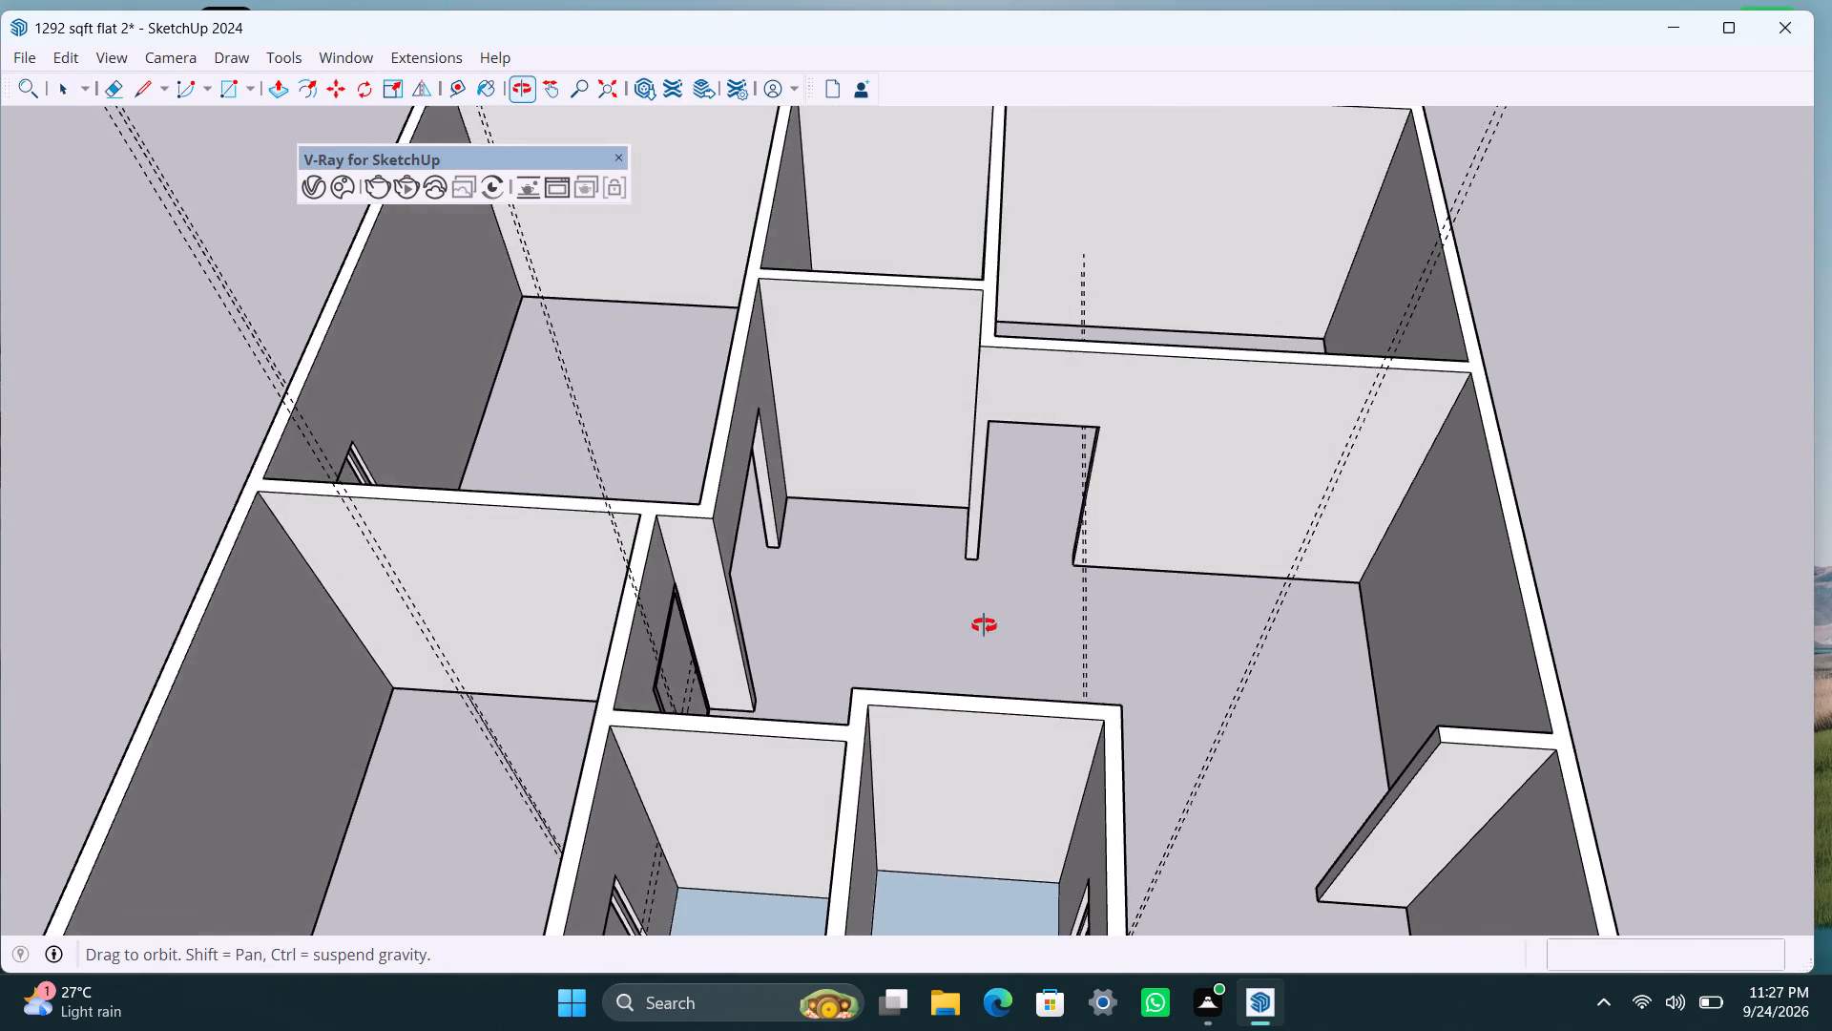
middle_drag(984, 625, 986, 627)
scroll(984, 557, up, 2)
shift+middle_drag(948, 537, 871, 650)
scroll(885, 626, up, 1)
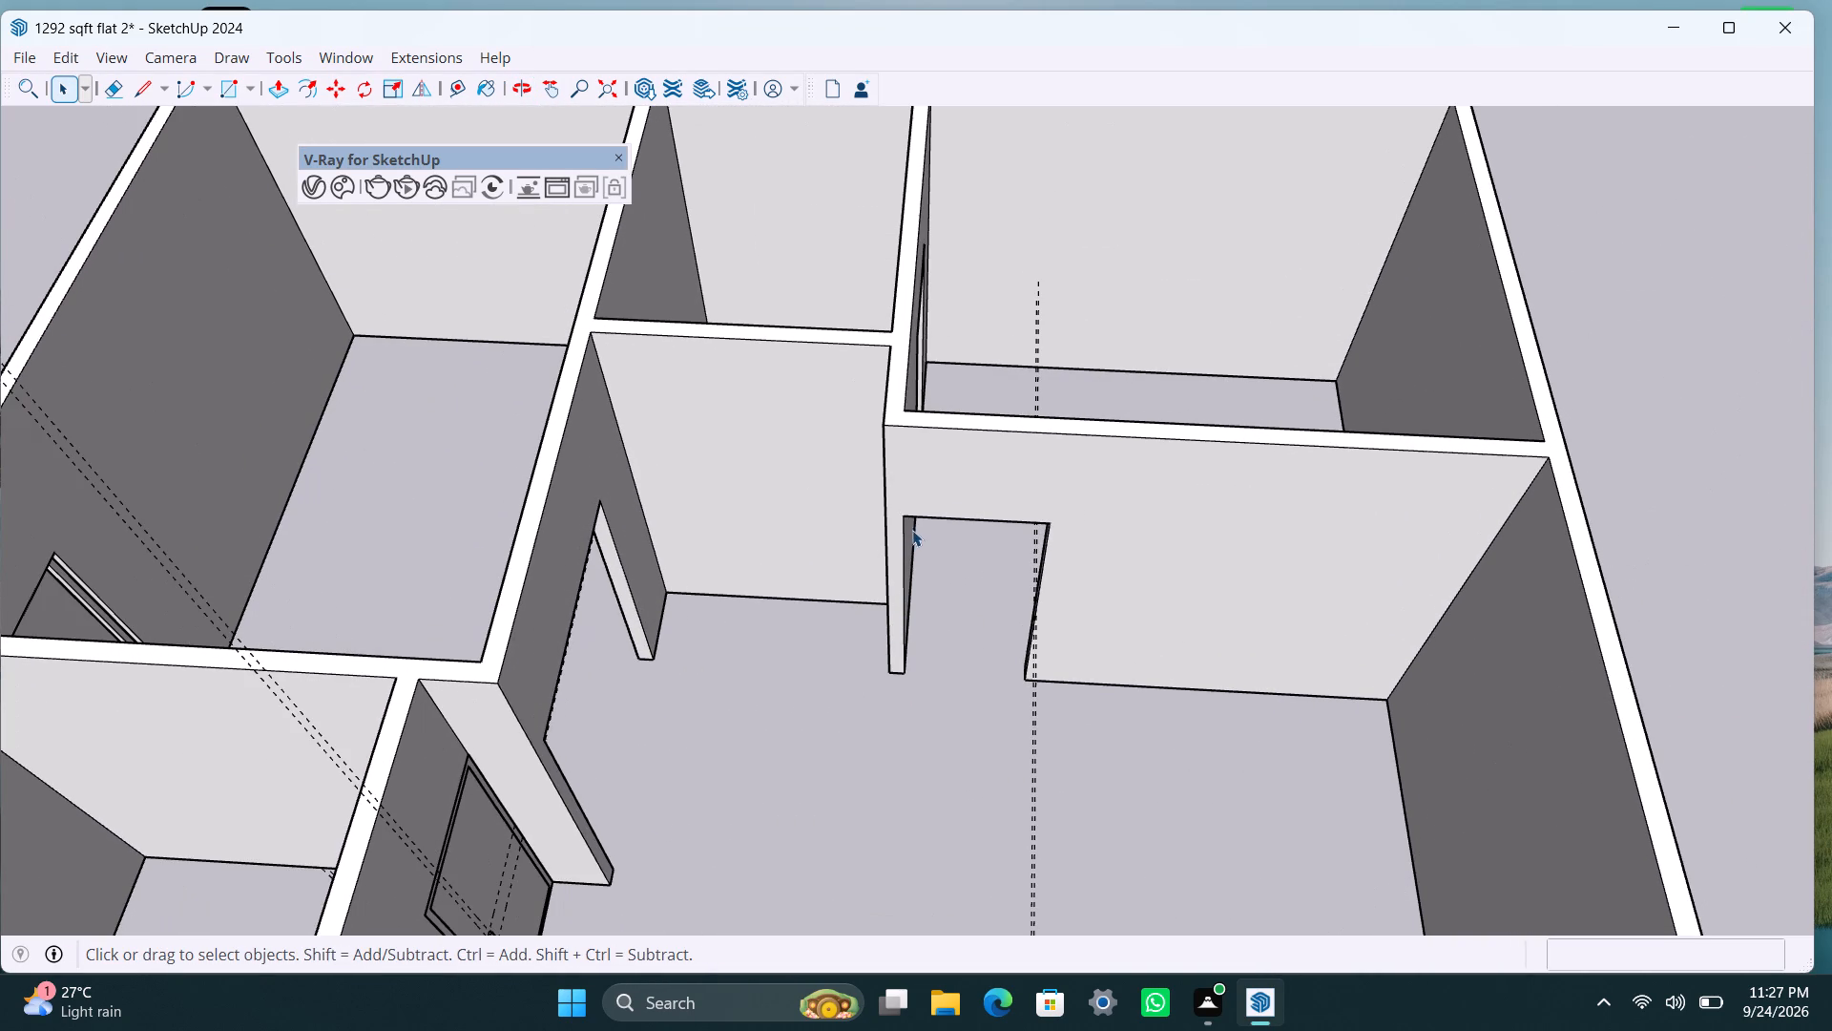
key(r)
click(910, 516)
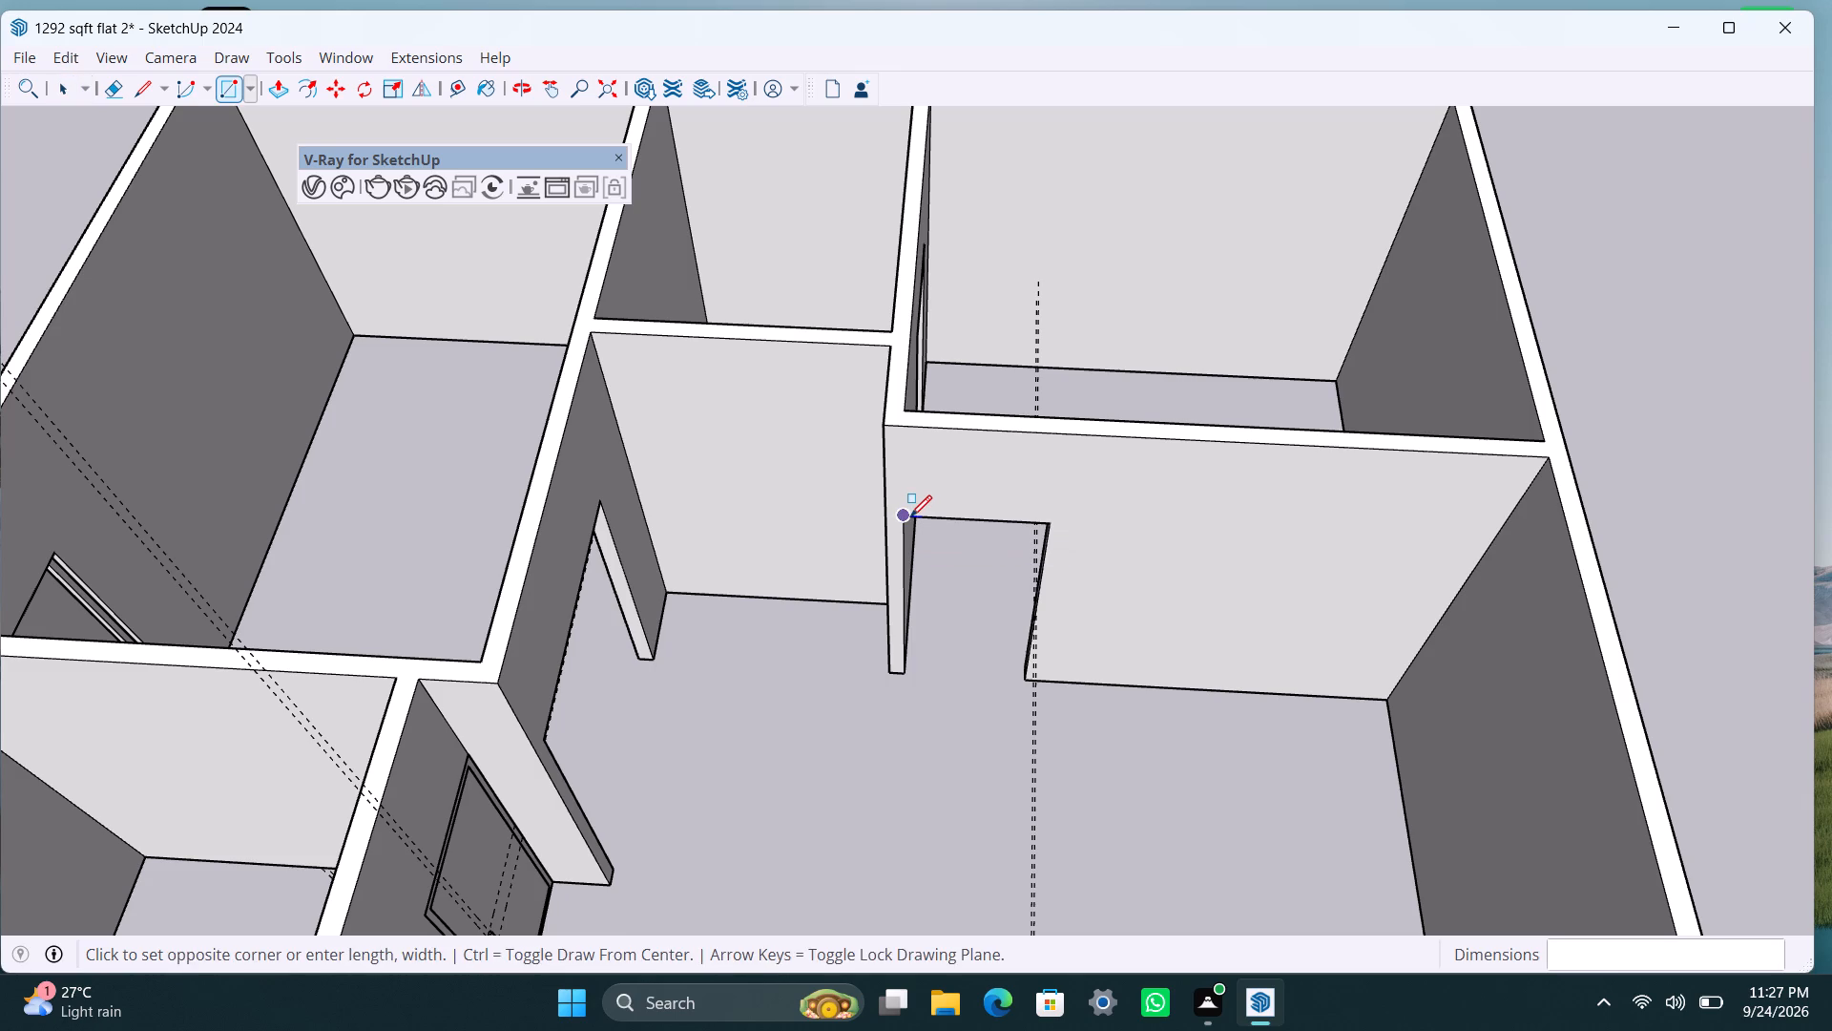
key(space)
Inside the wall group, draw a rectangle over the open doorway beside the hall's partition corner and make it a group.
double_click(944, 487)
key(r)
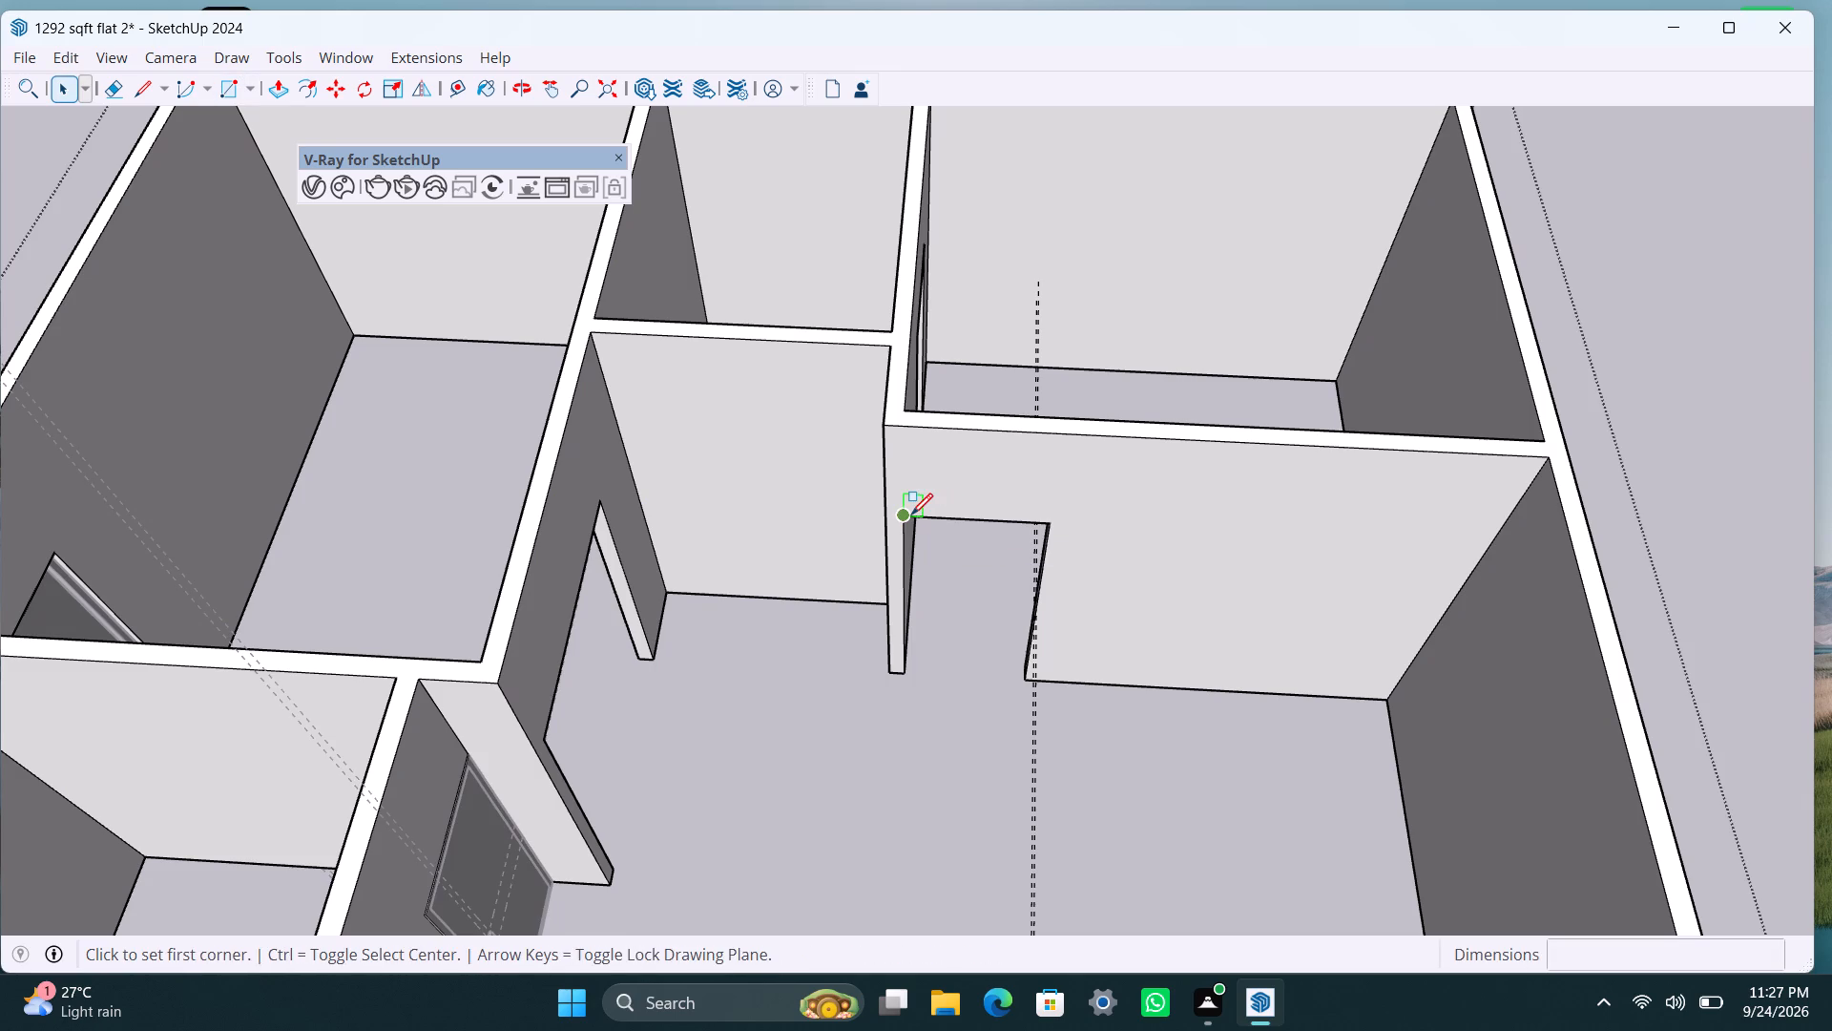
click(911, 514)
click(1021, 684)
key(space)
double_click(973, 633)
right_click(972, 633)
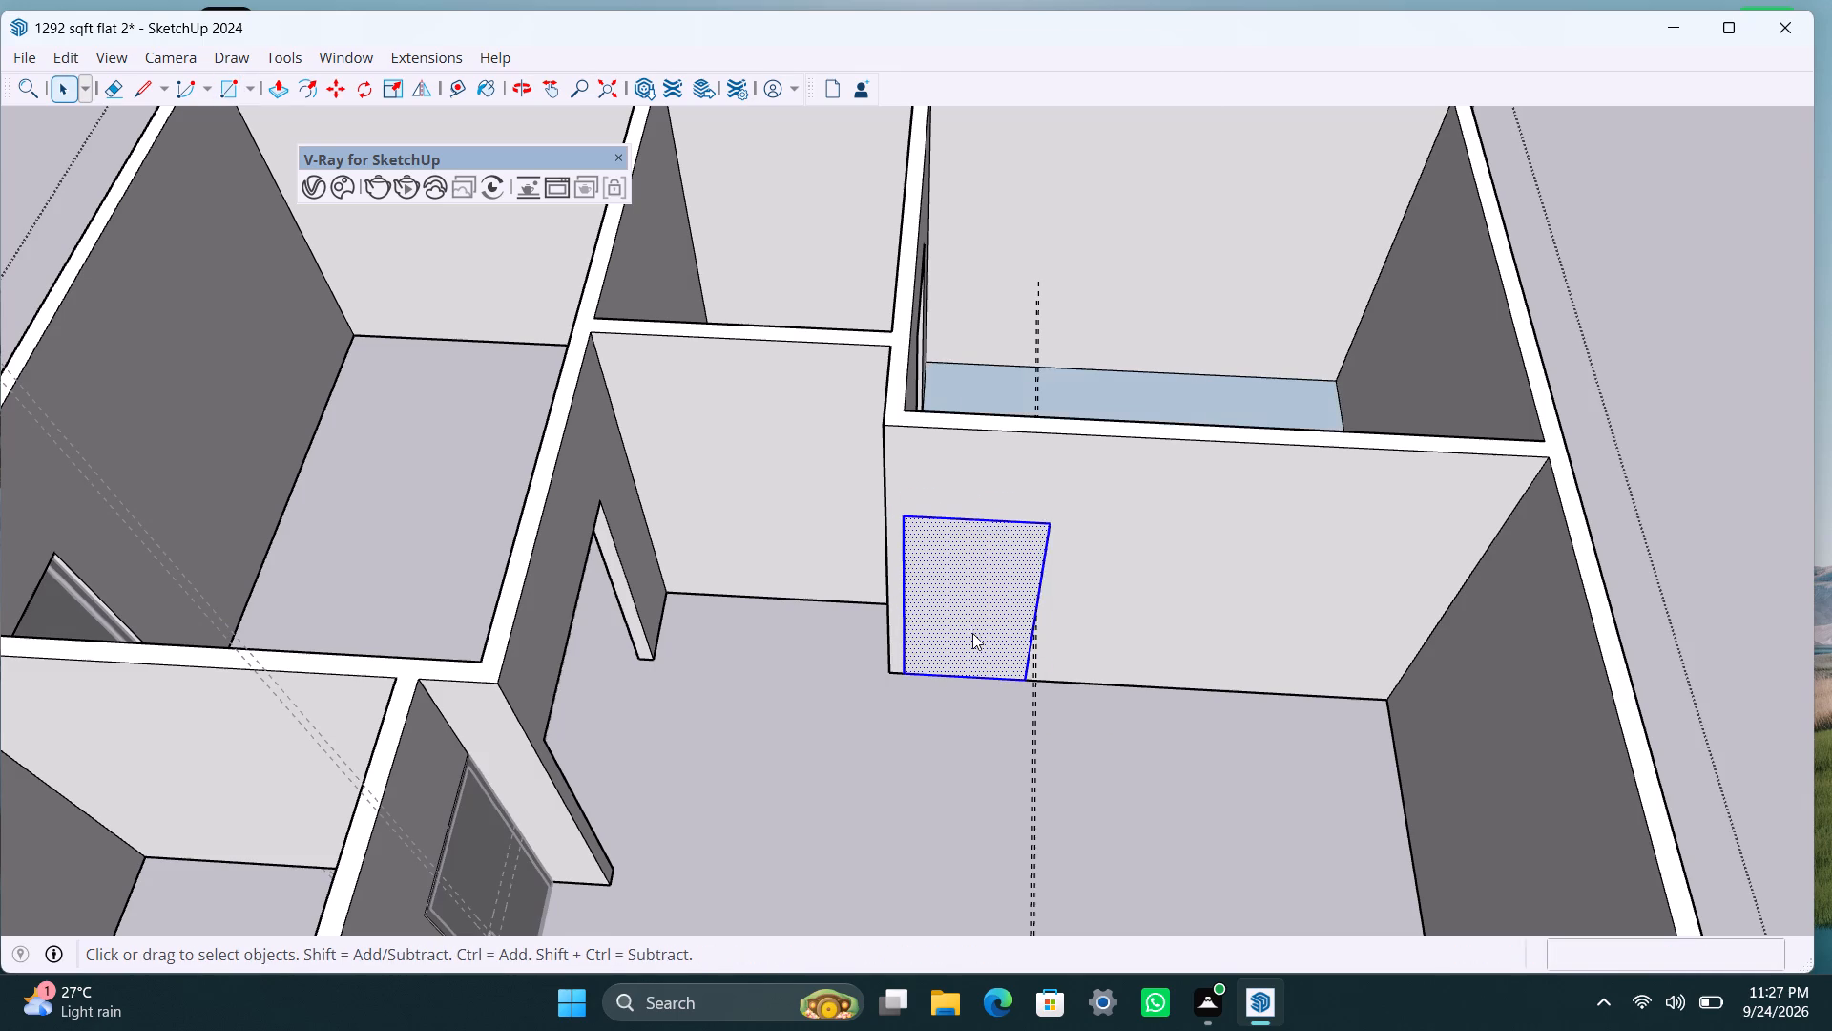
click(1065, 258)
Inside the new doorway group, offset the rectangle's edges 2" inward and delete the inner face to leave a frame.
scroll(888, 579, up, 3)
triple_click(923, 568)
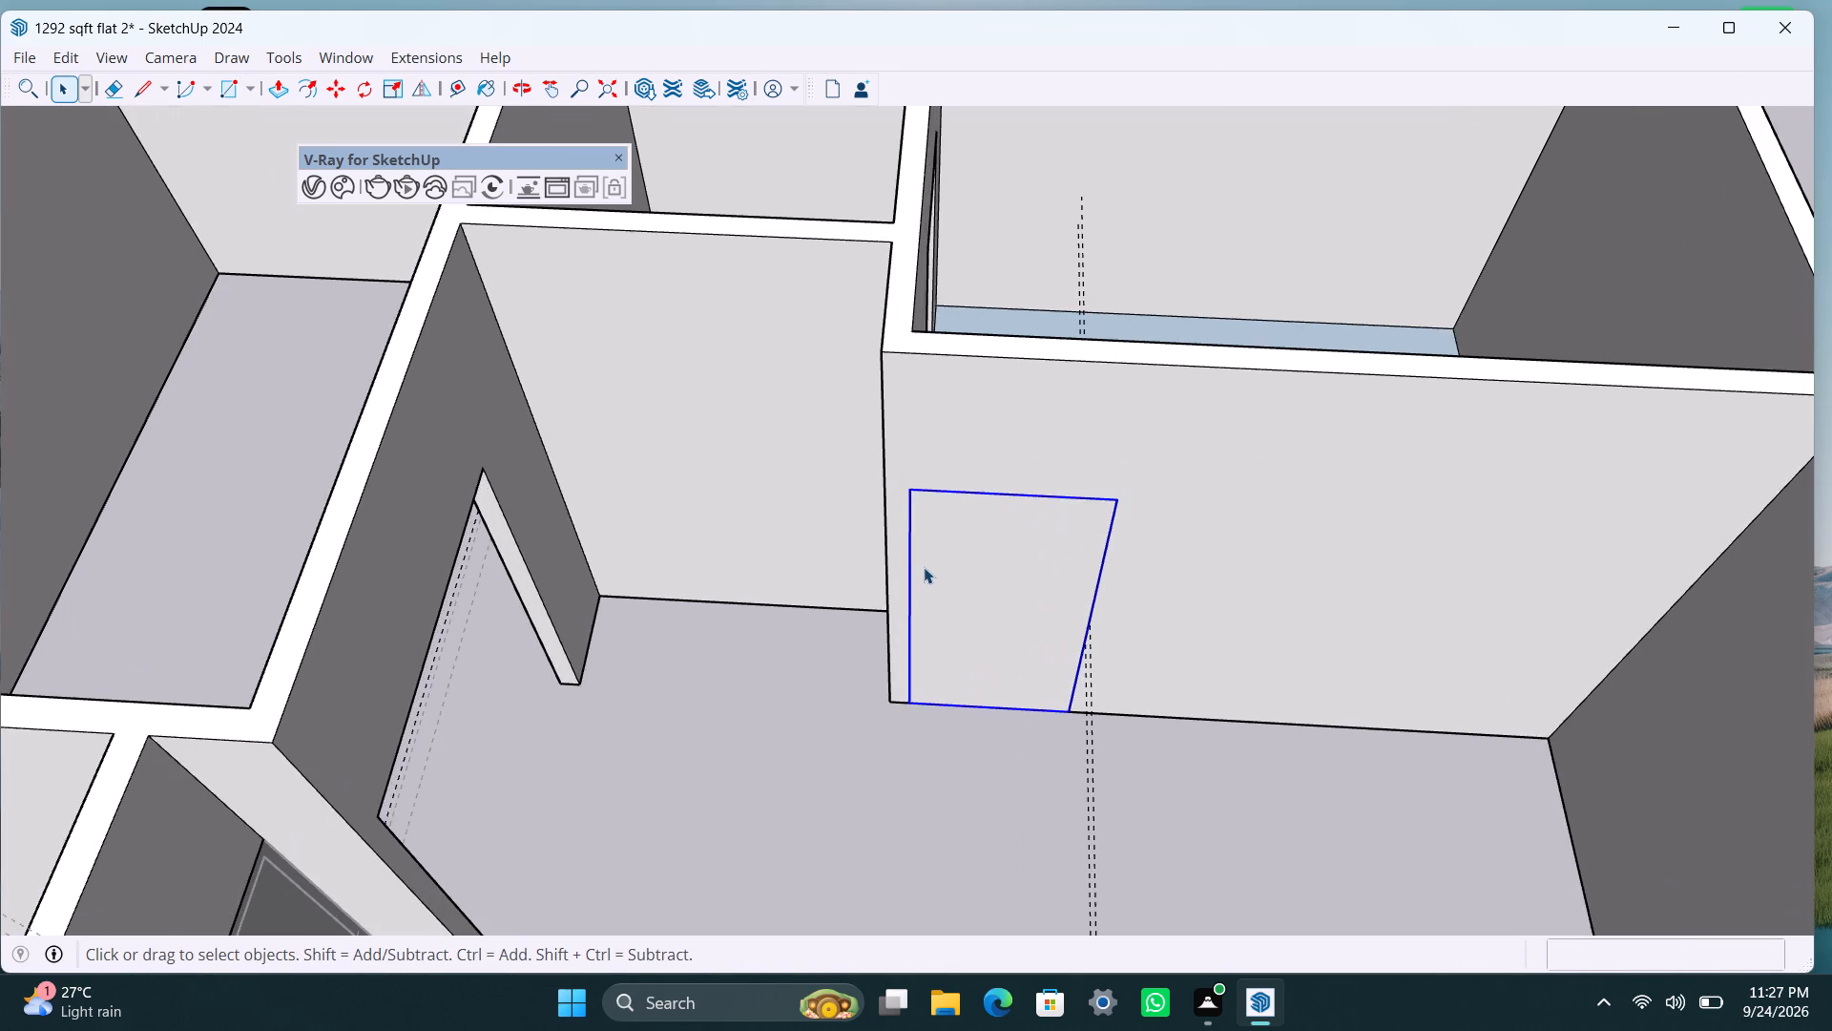
key(f)
click(926, 562)
text(2")
key(Return)
key(space)
click(950, 586)
key(Delete)
Extrude this doorway's frame face 2.5" with Push/Pull.
scroll(929, 671, up, 7)
click(906, 633)
key(p)
drag(906, 633, 915, 605)
key(2)
text(.5")
key(Return)
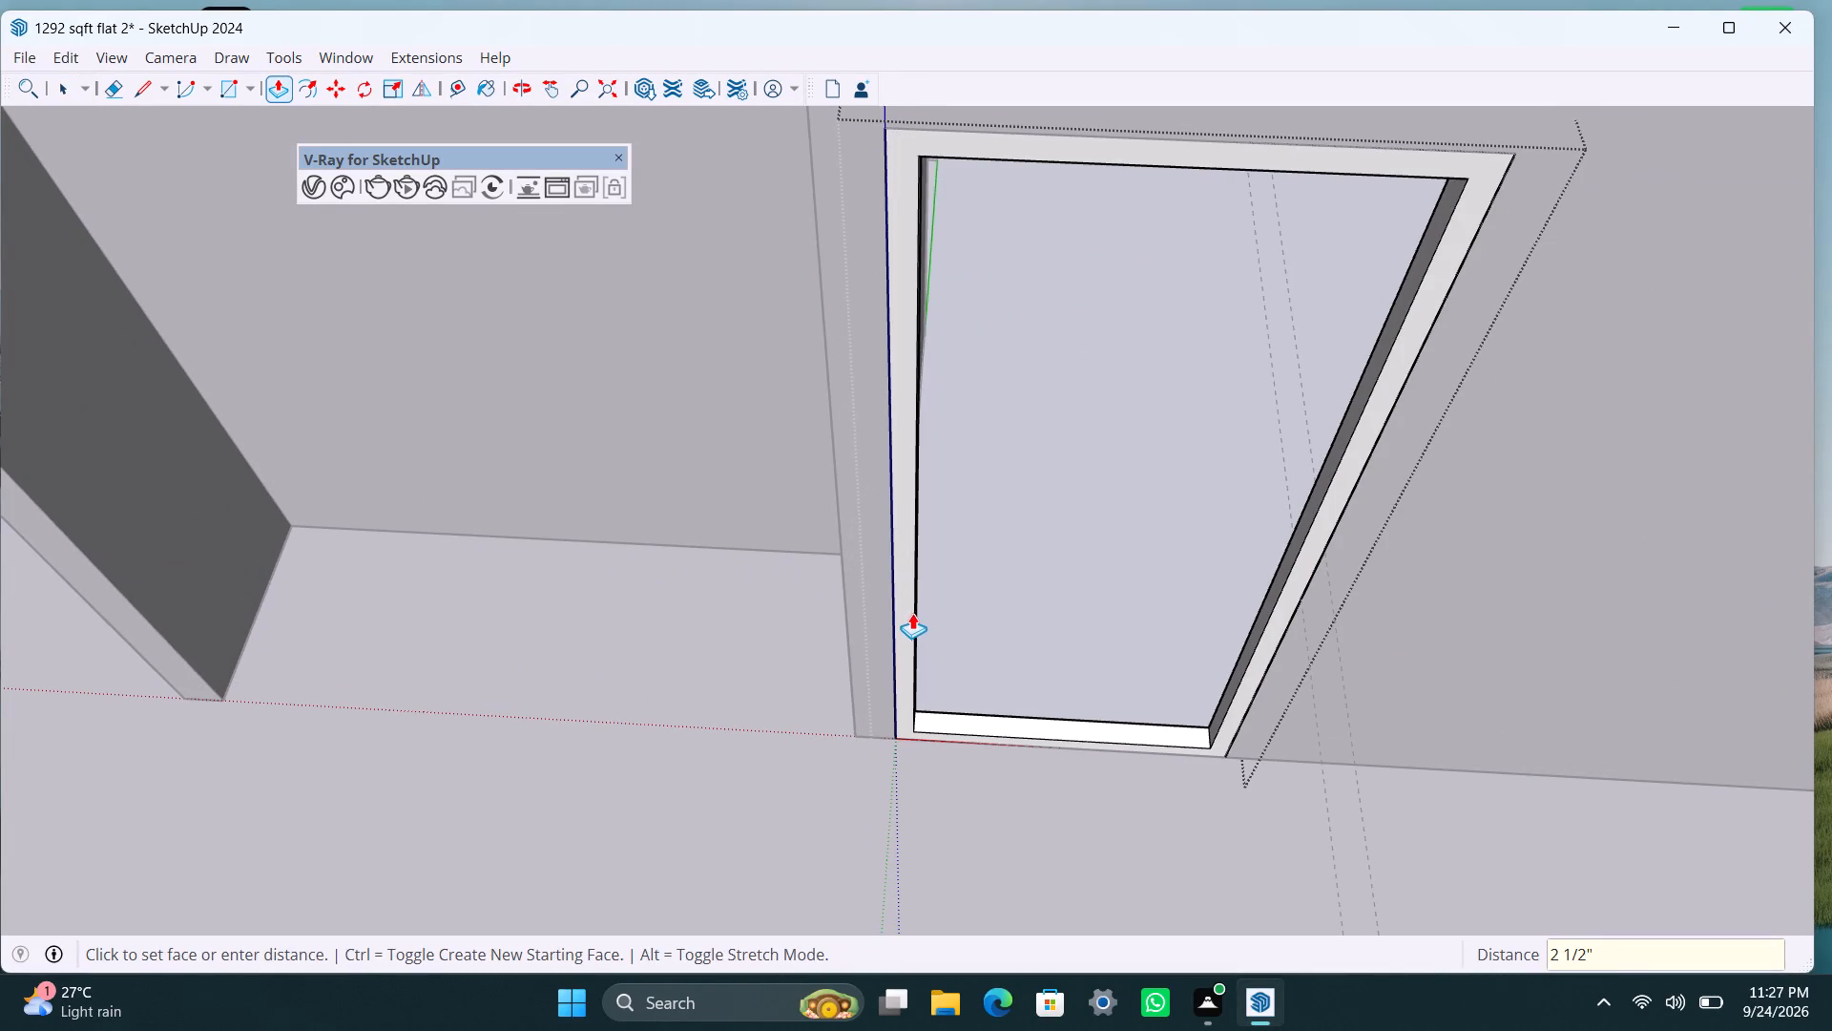
key(space)
Draw a panel rectangle filling the opening of this door frame and make it a group.
scroll(878, 684, down, 3)
key(r)
click(914, 353)
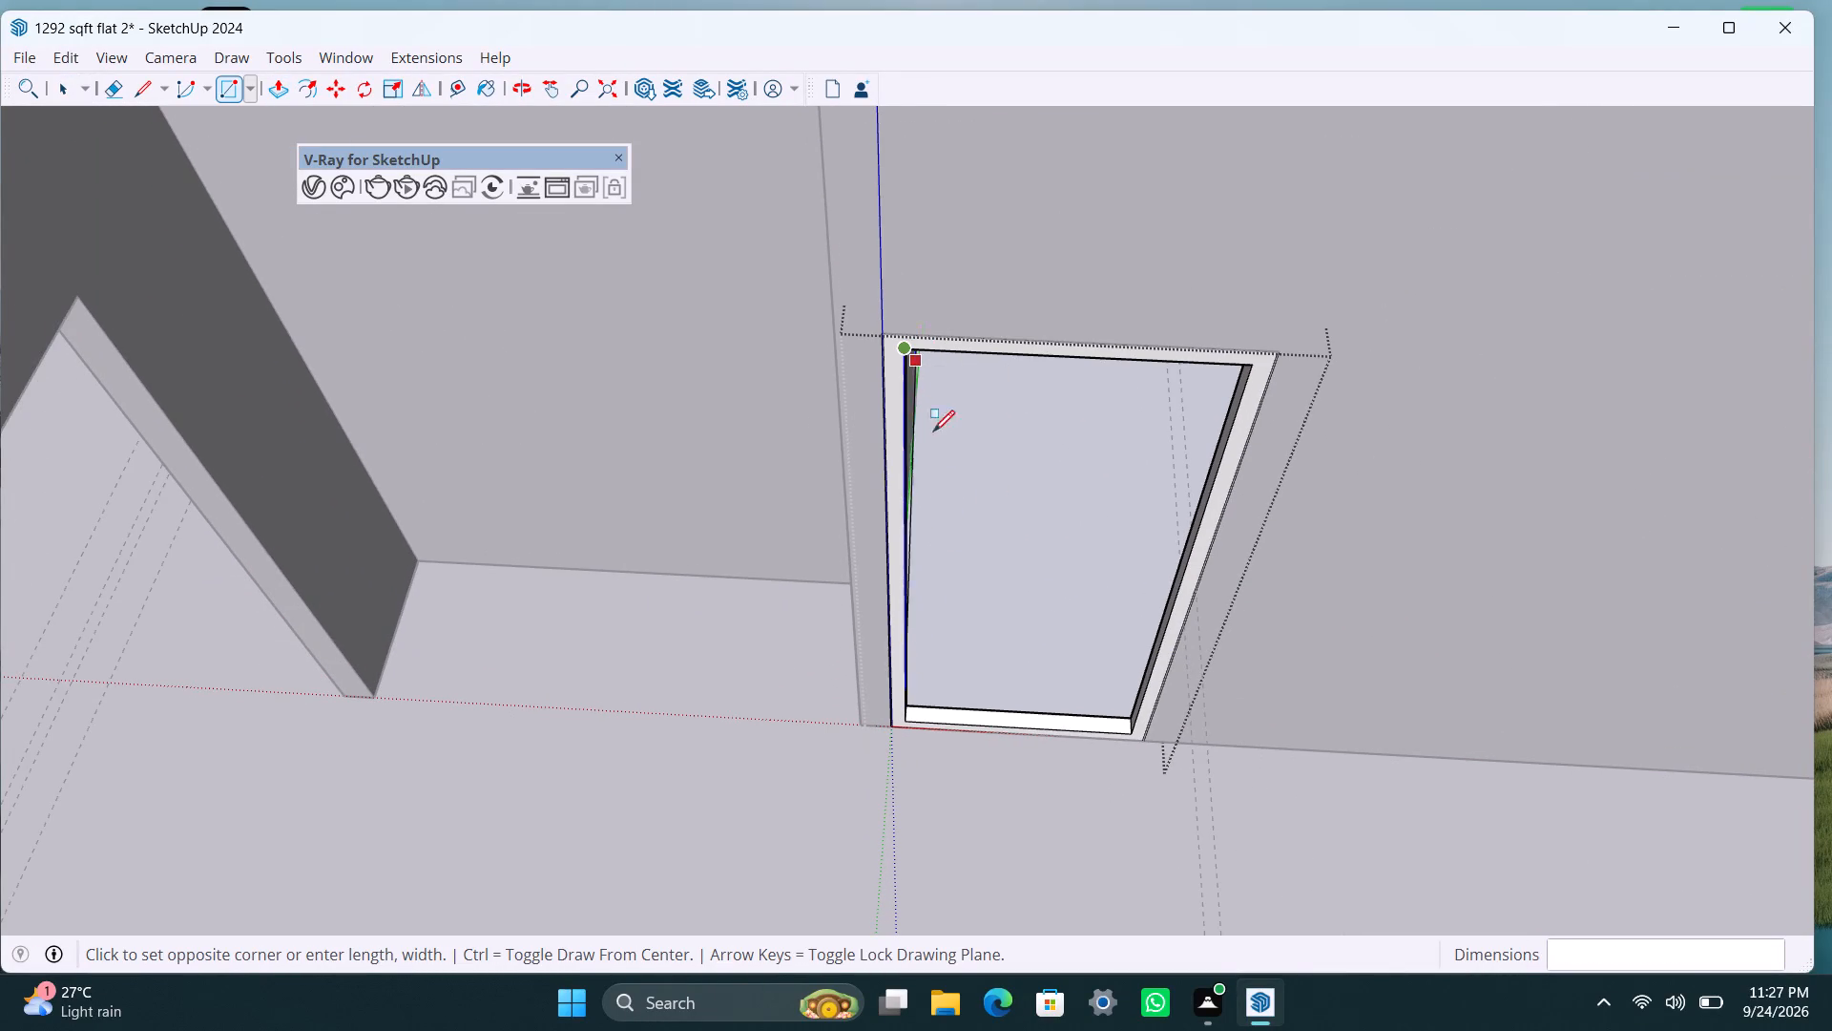
click(1127, 729)
key(space)
double_click(1077, 666)
right_click(1077, 666)
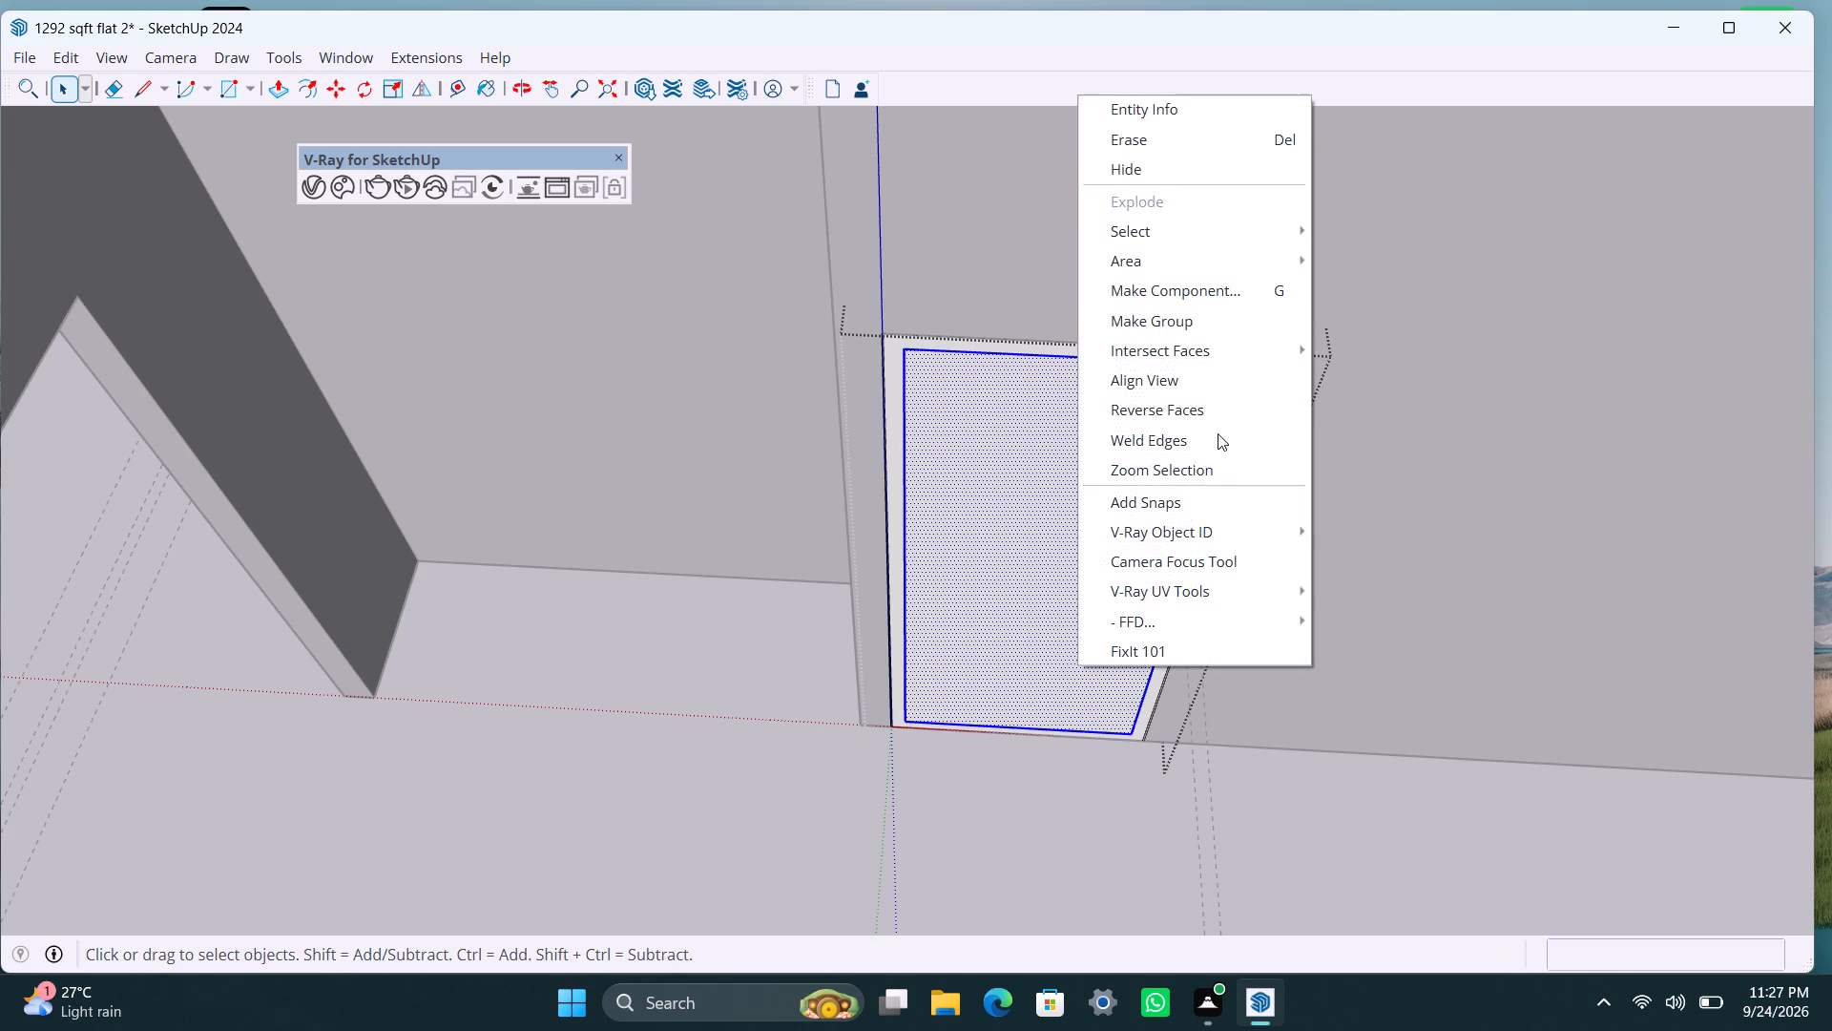
click(1172, 318)
Inside the new panel group, extrude the door panel face 18 mm.
double_click(1090, 522)
key(p)
drag(1090, 521, 1080, 481)
key(1)
text(8mm)
key(Return)
key(space)
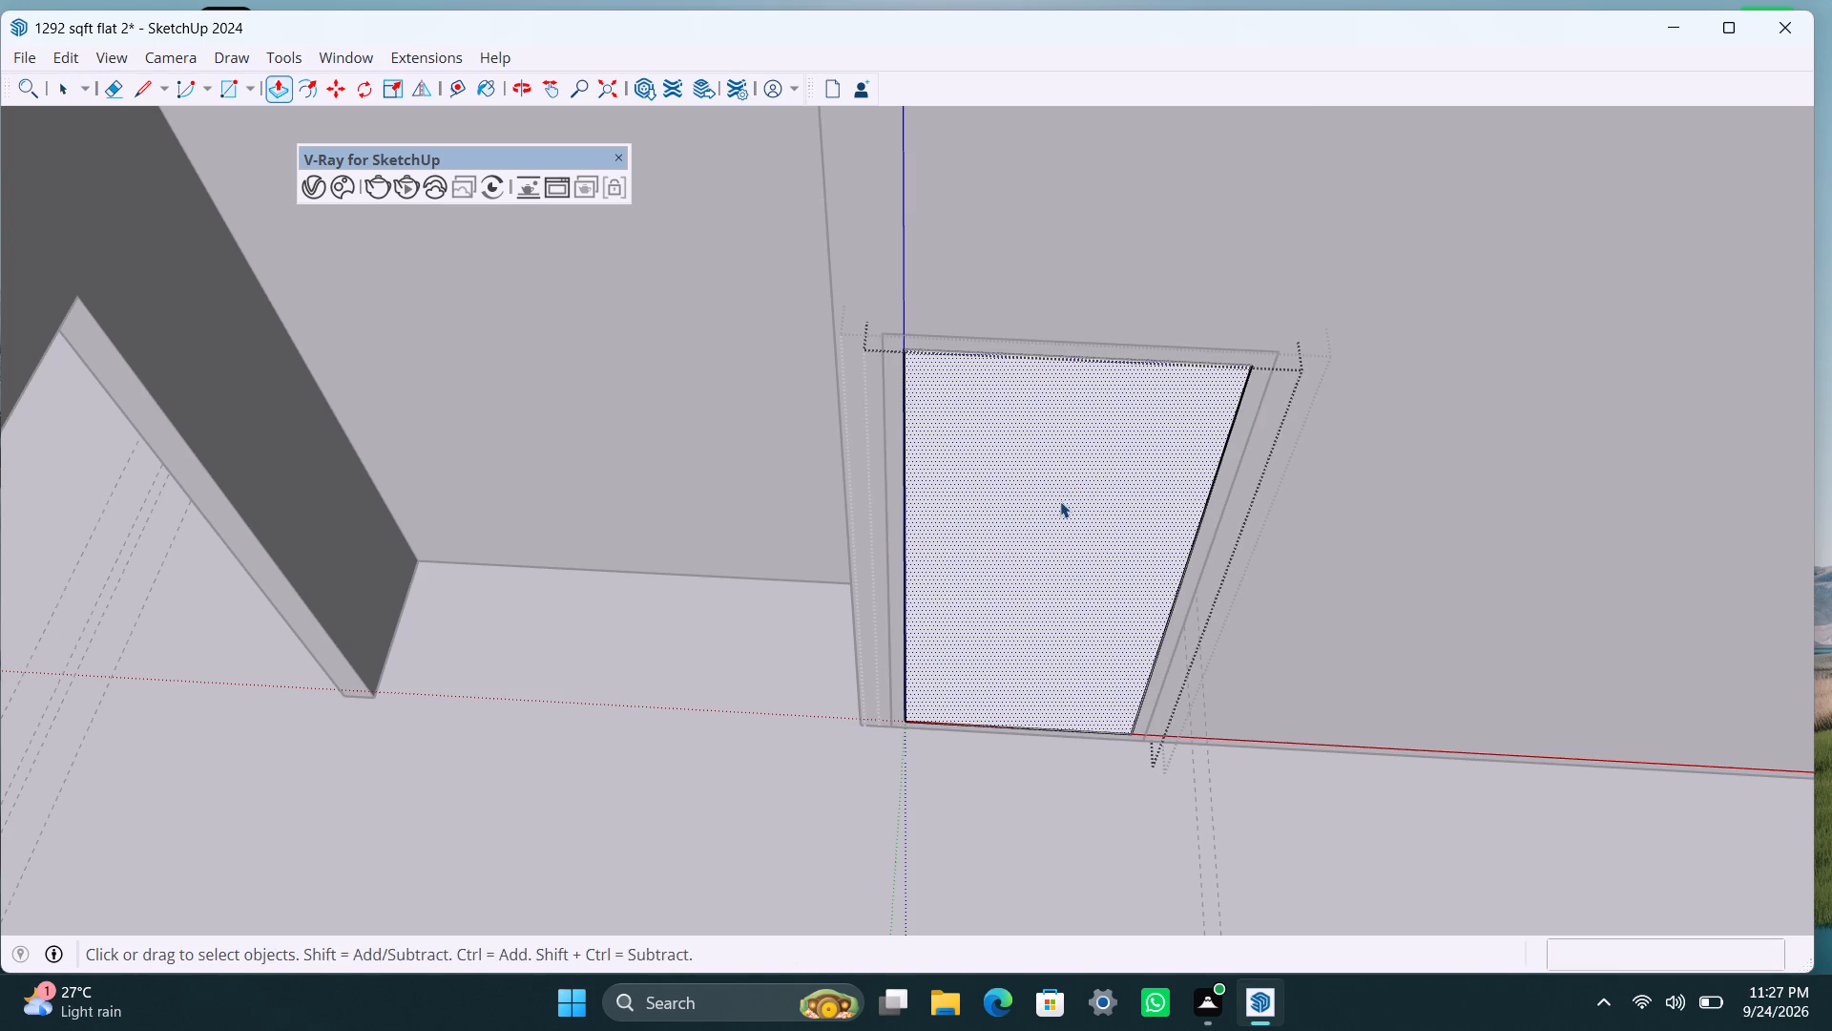
Place a horizontal guide 4' below this door panel's top edge and another 8" above that guide.
key(t)
drag(1074, 358, 1072, 367)
text(4')
key(Return)
click(1041, 617)
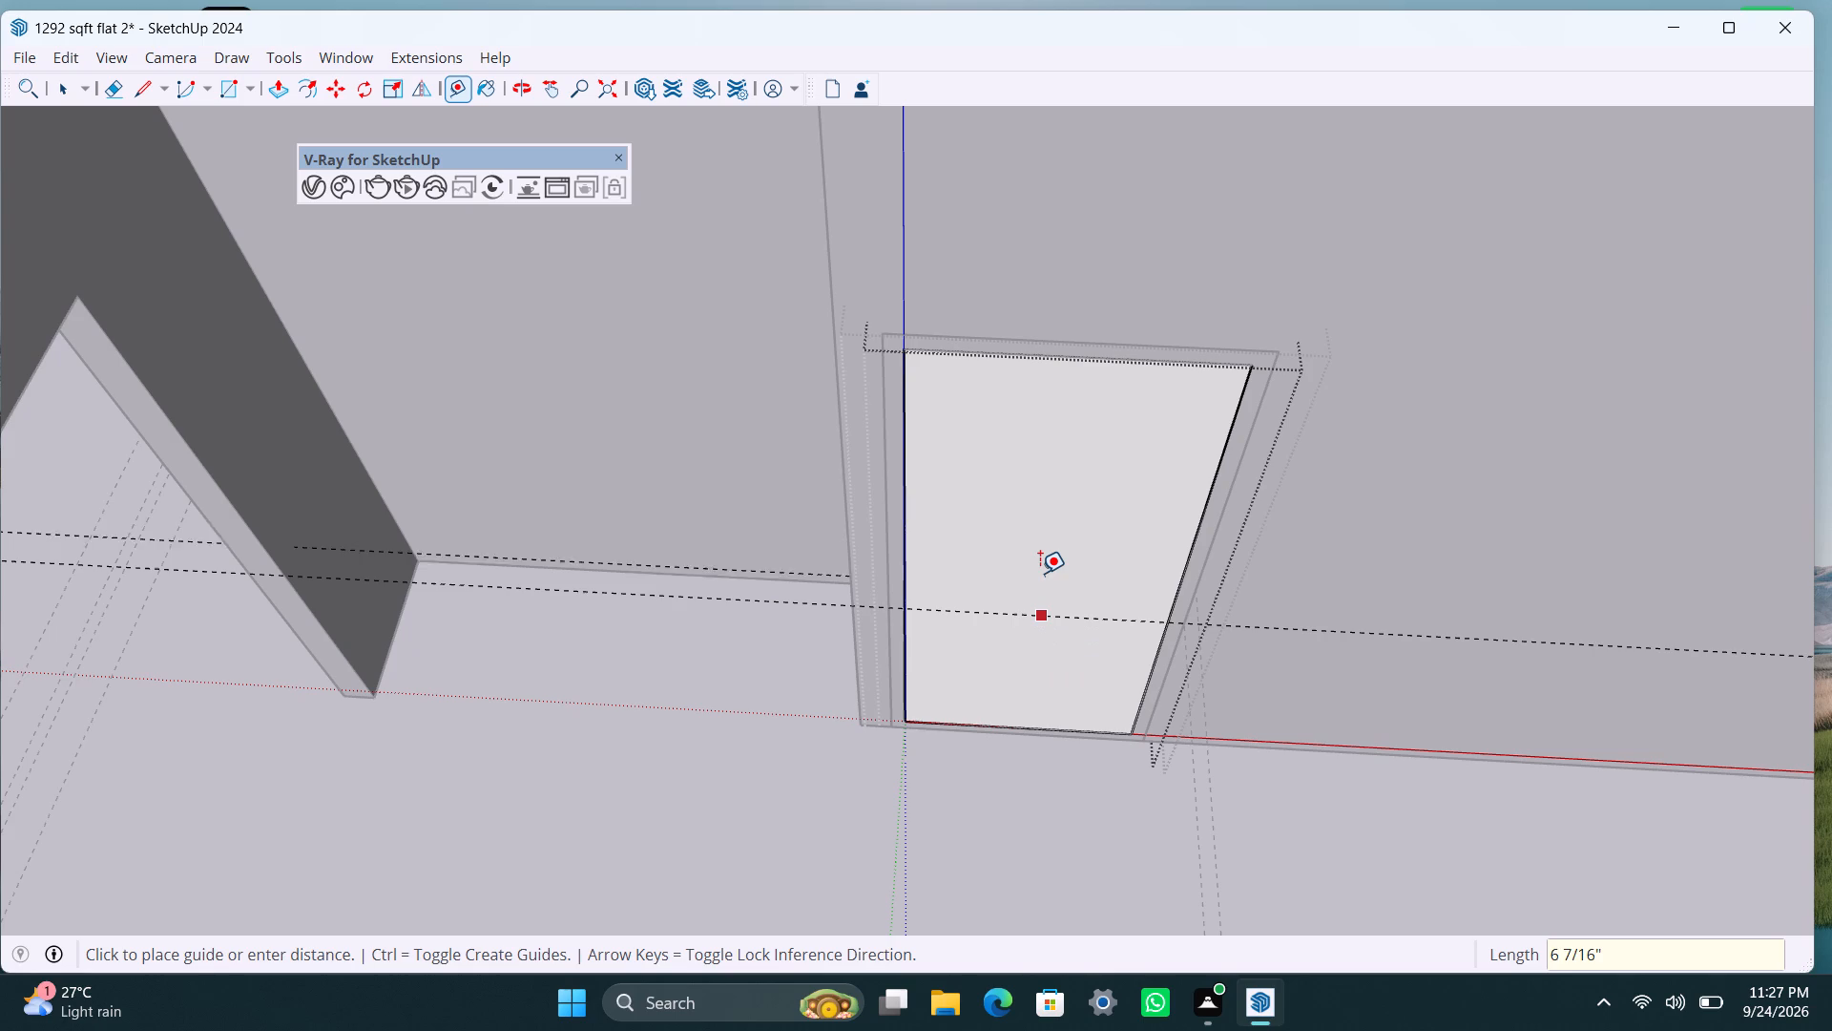
text(8")
key(Return)
Place a vertical guide 6" in from this door panel's left edge and another 1.5" further inward.
click(906, 519)
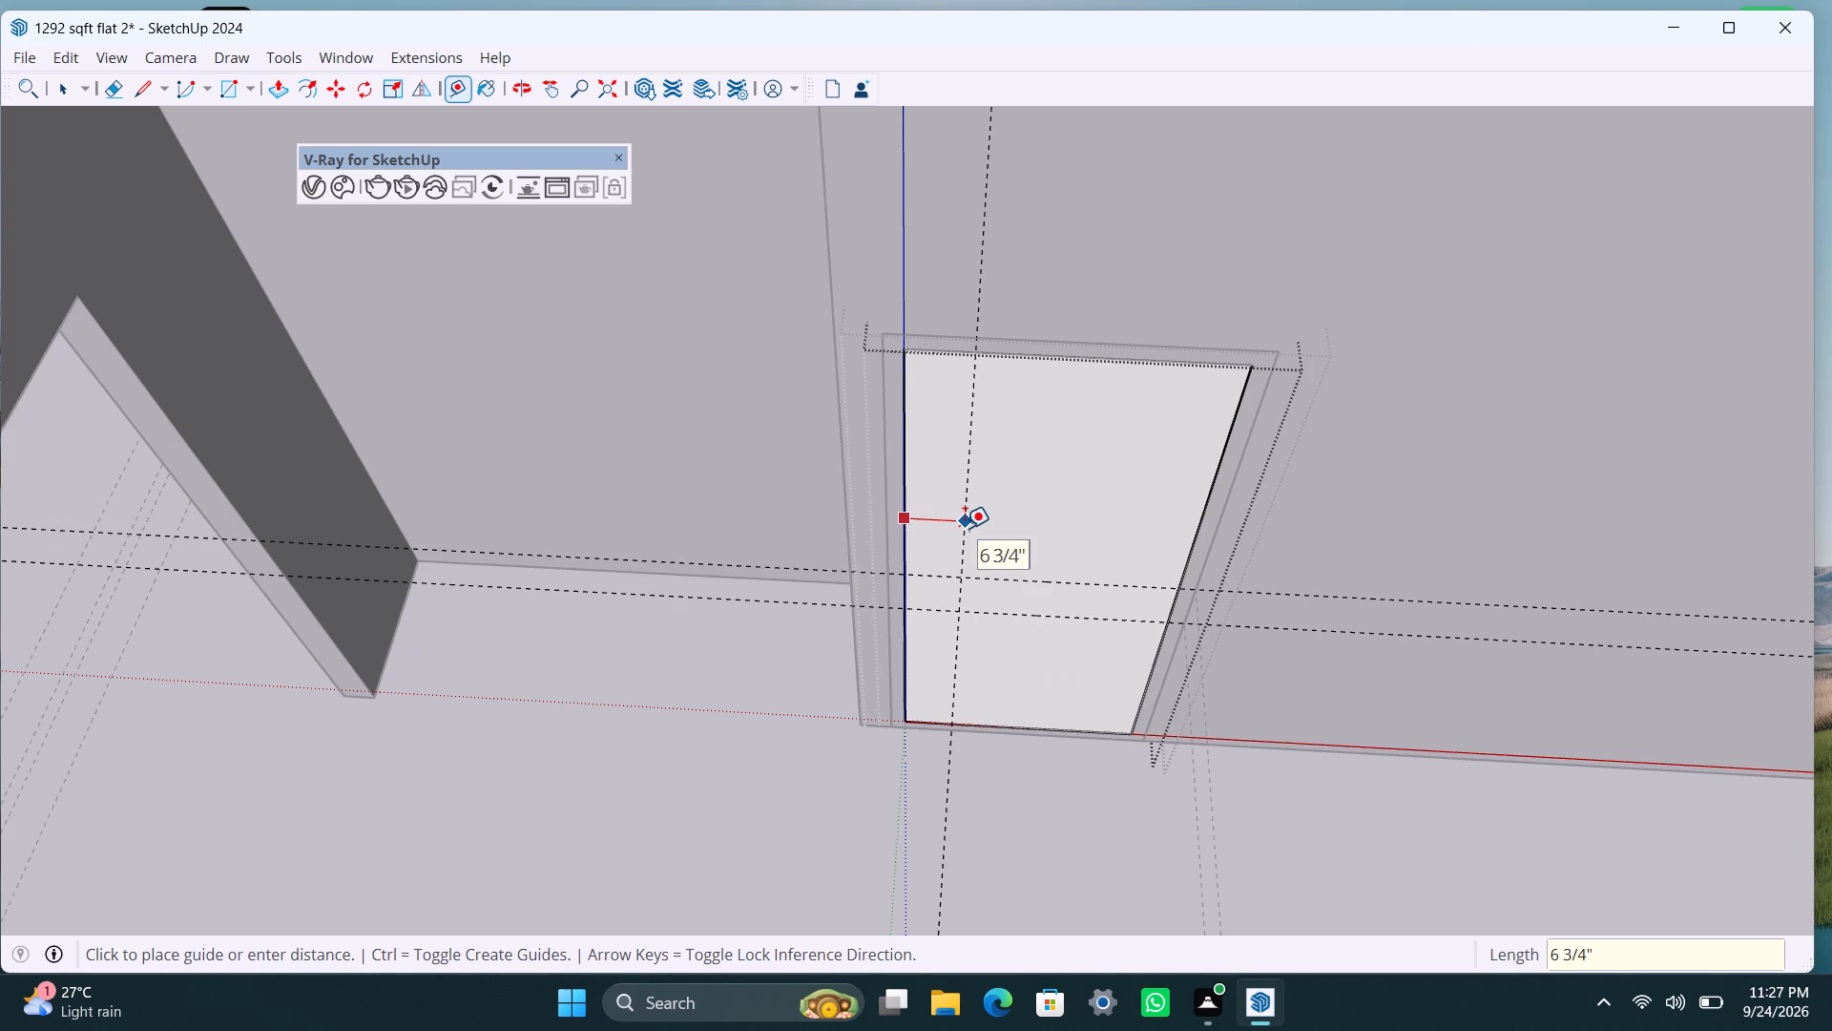
text(6")
key(Return)
click(960, 509)
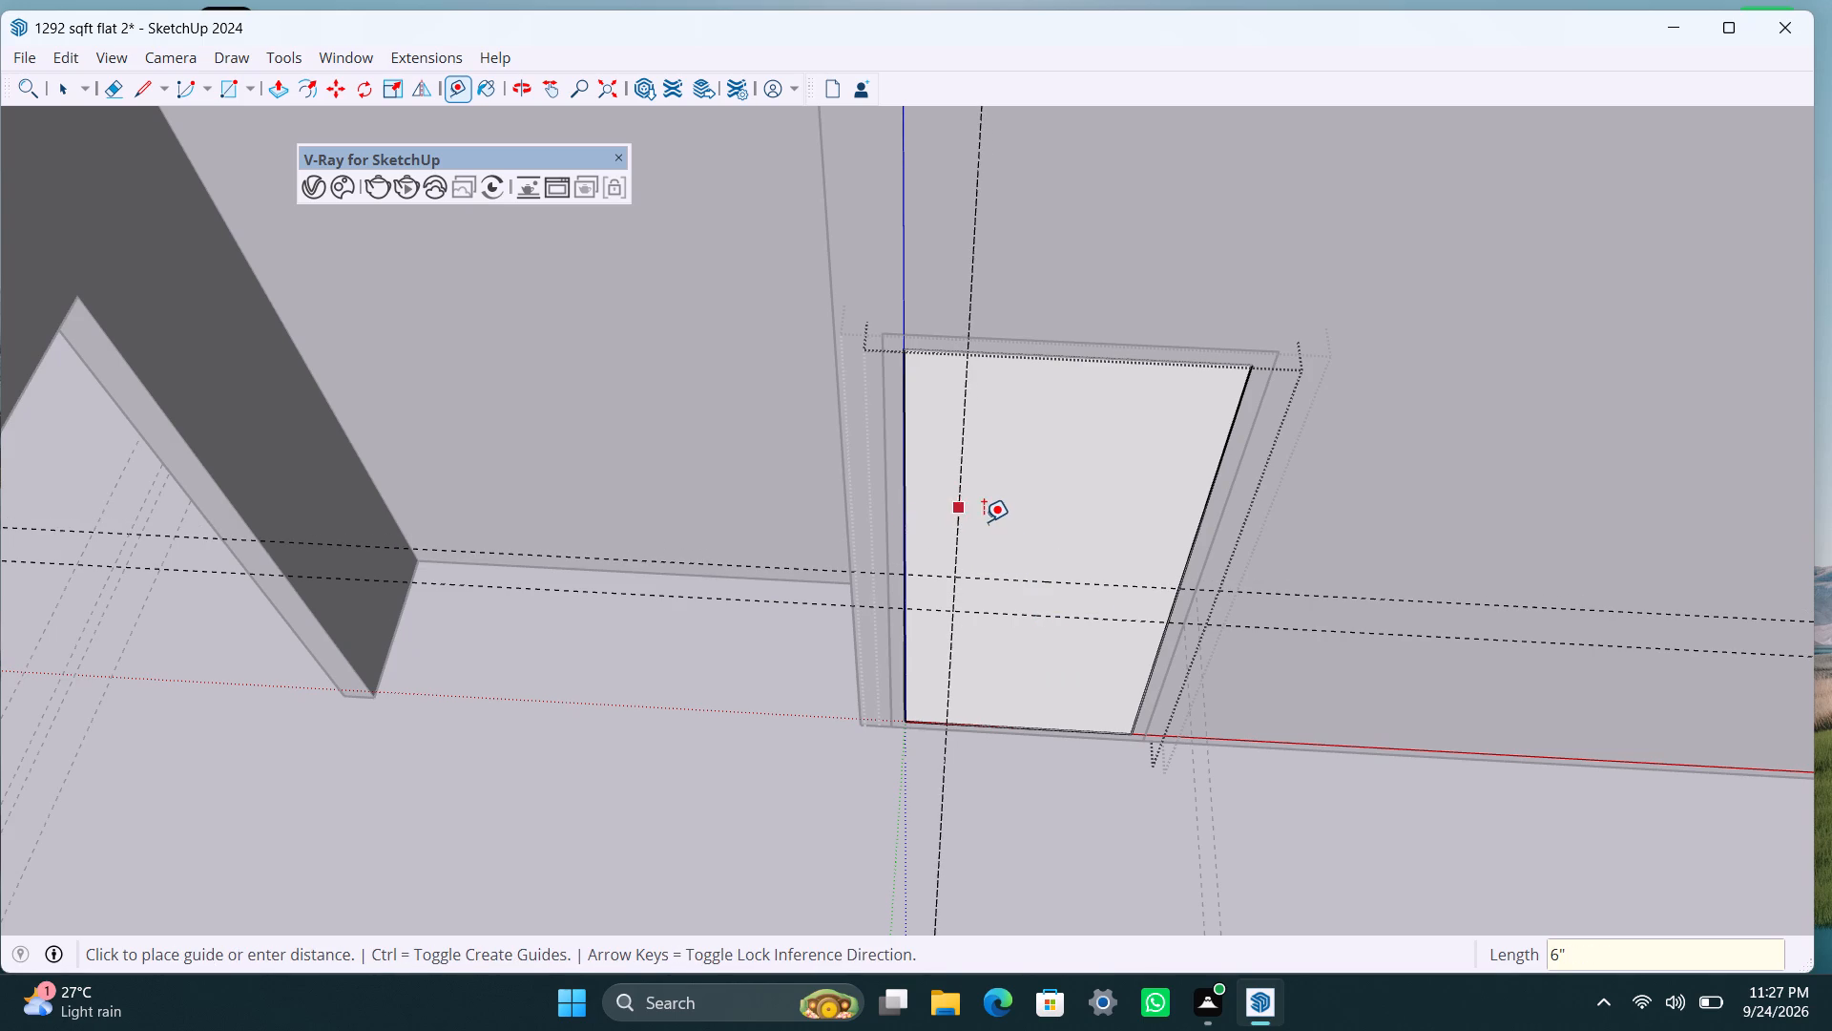
key(1)
text(.5")
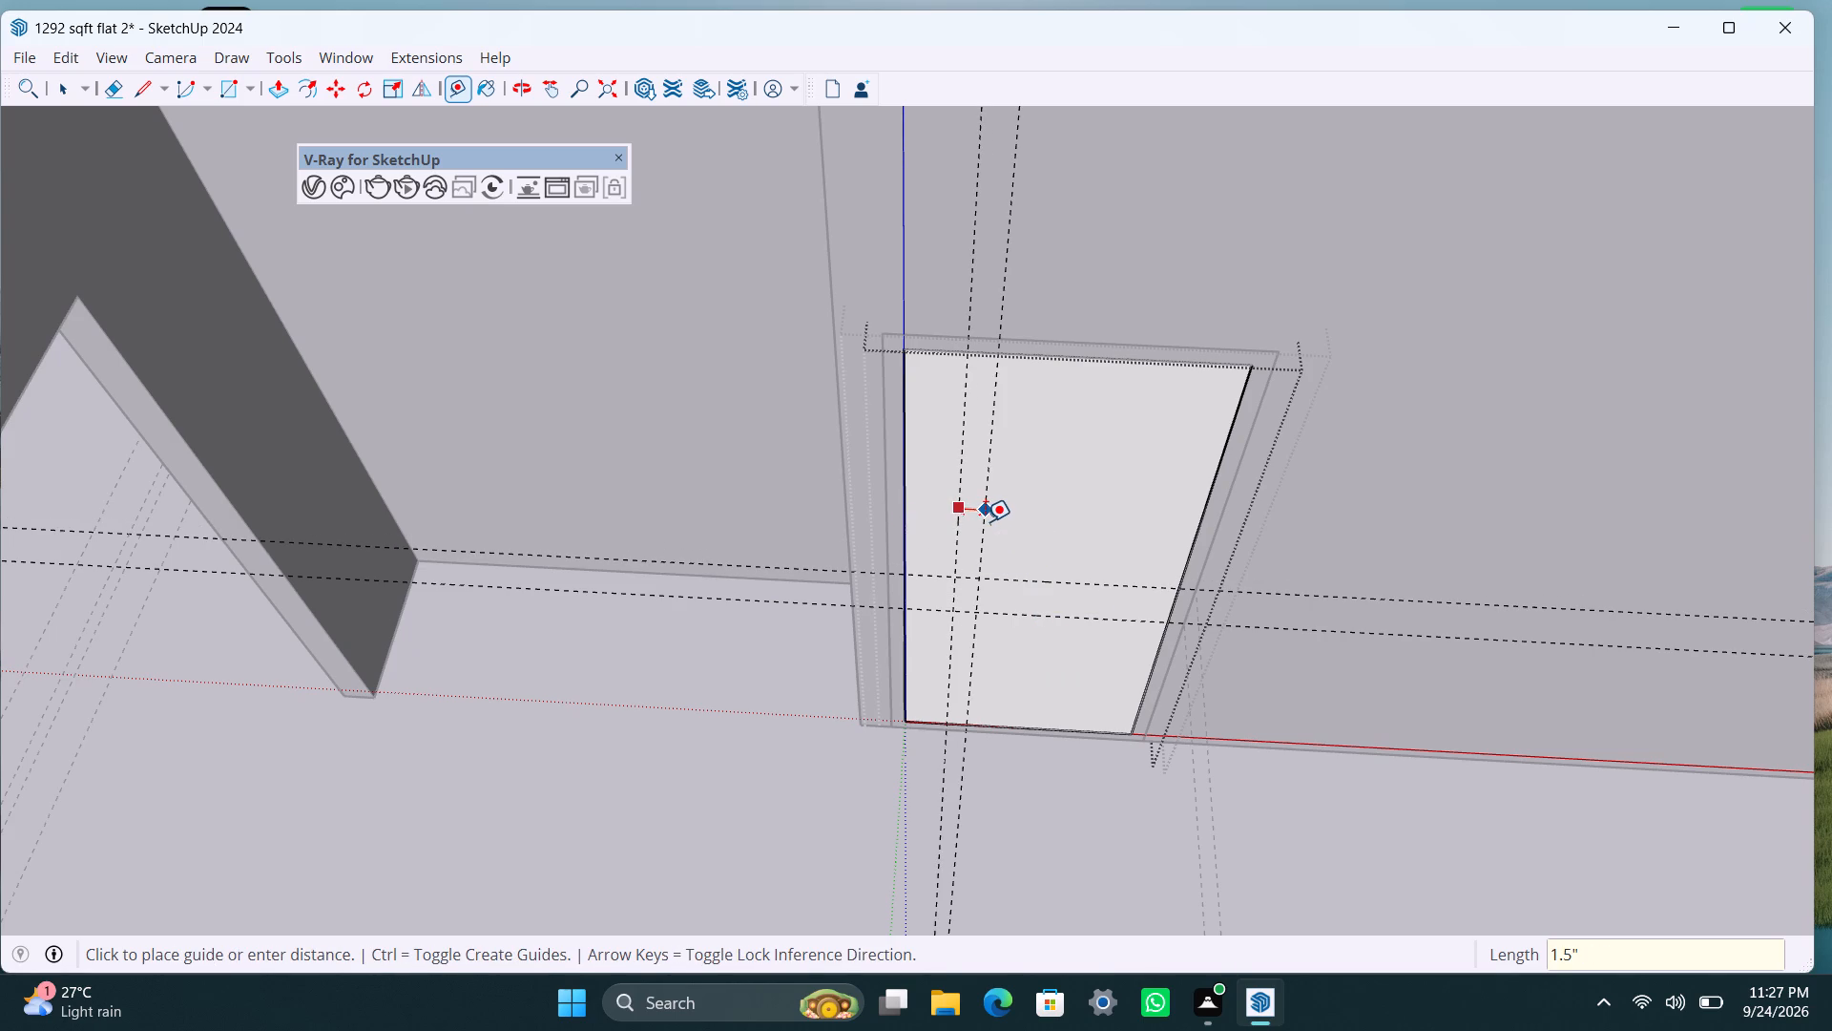
key(Return)
Draw a 1.5" by 8" handle rectangle between the crossing guides on this door panel and make it a group.
scroll(973, 613, up, 7)
key(space)
scroll(946, 587, up, 2)
key(r)
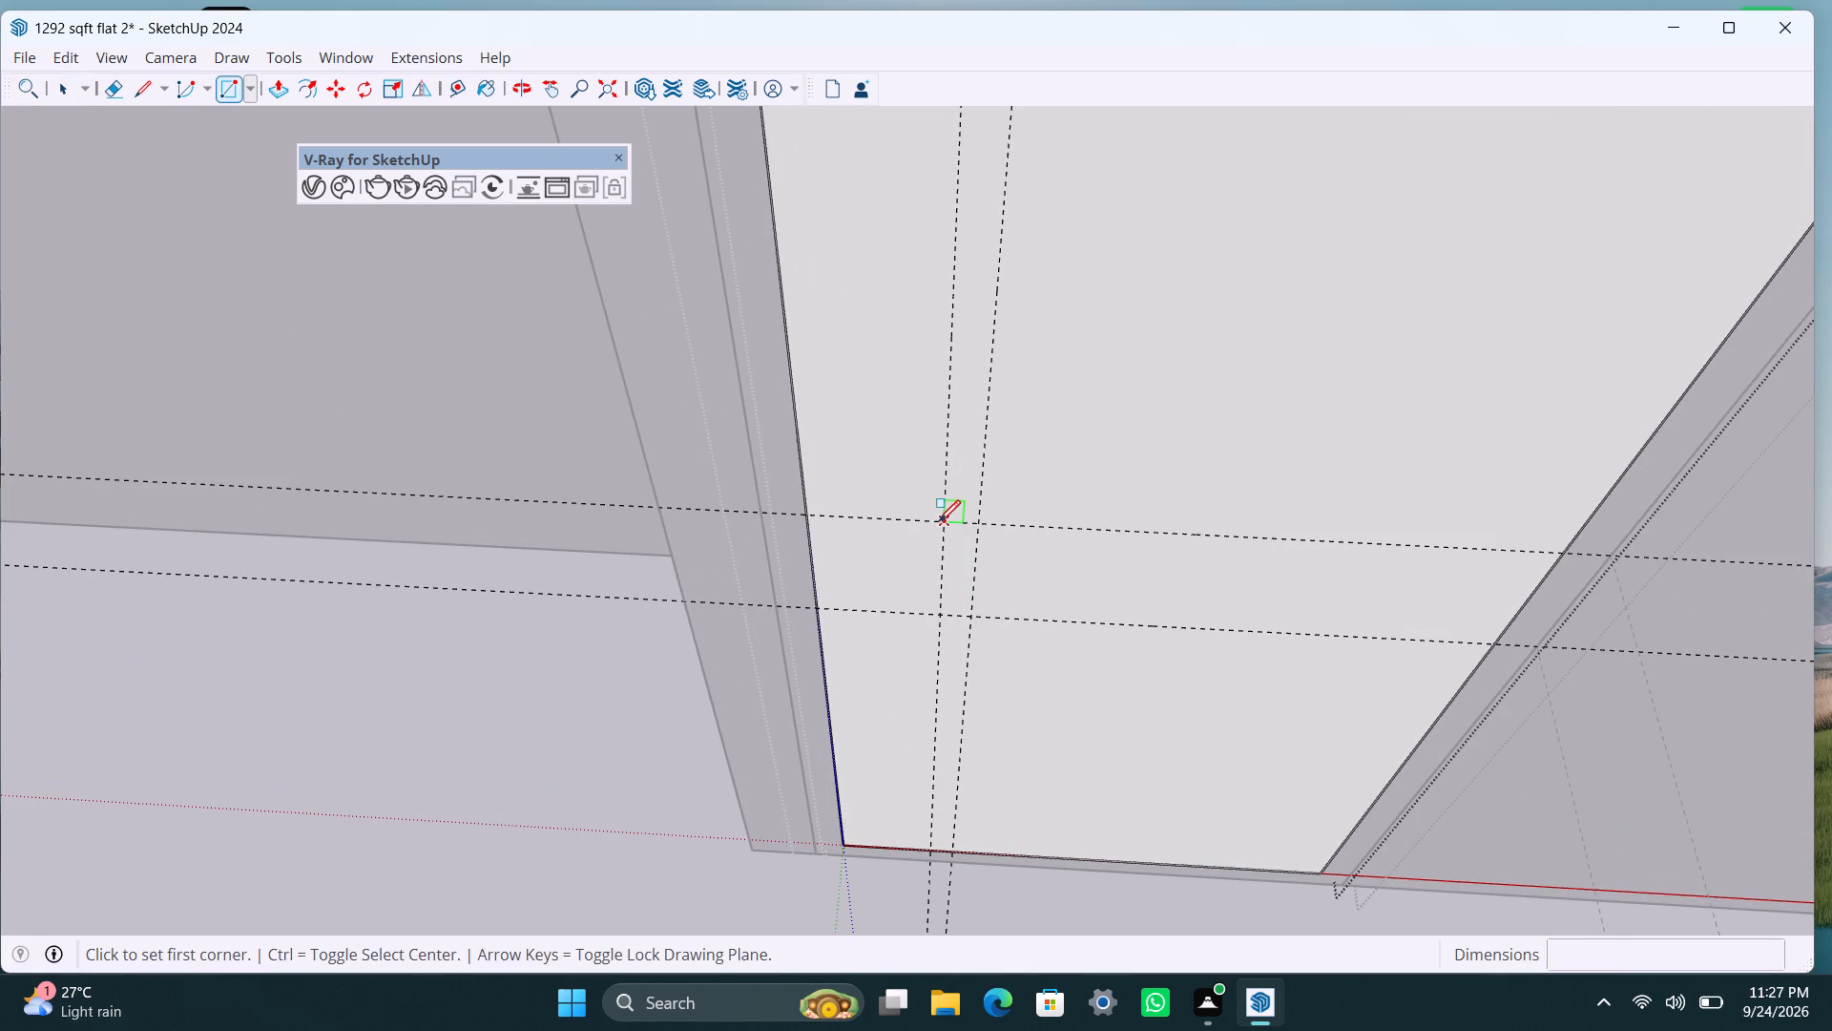
drag(939, 521, 941, 539)
click(966, 613)
key(space)
double_click(962, 580)
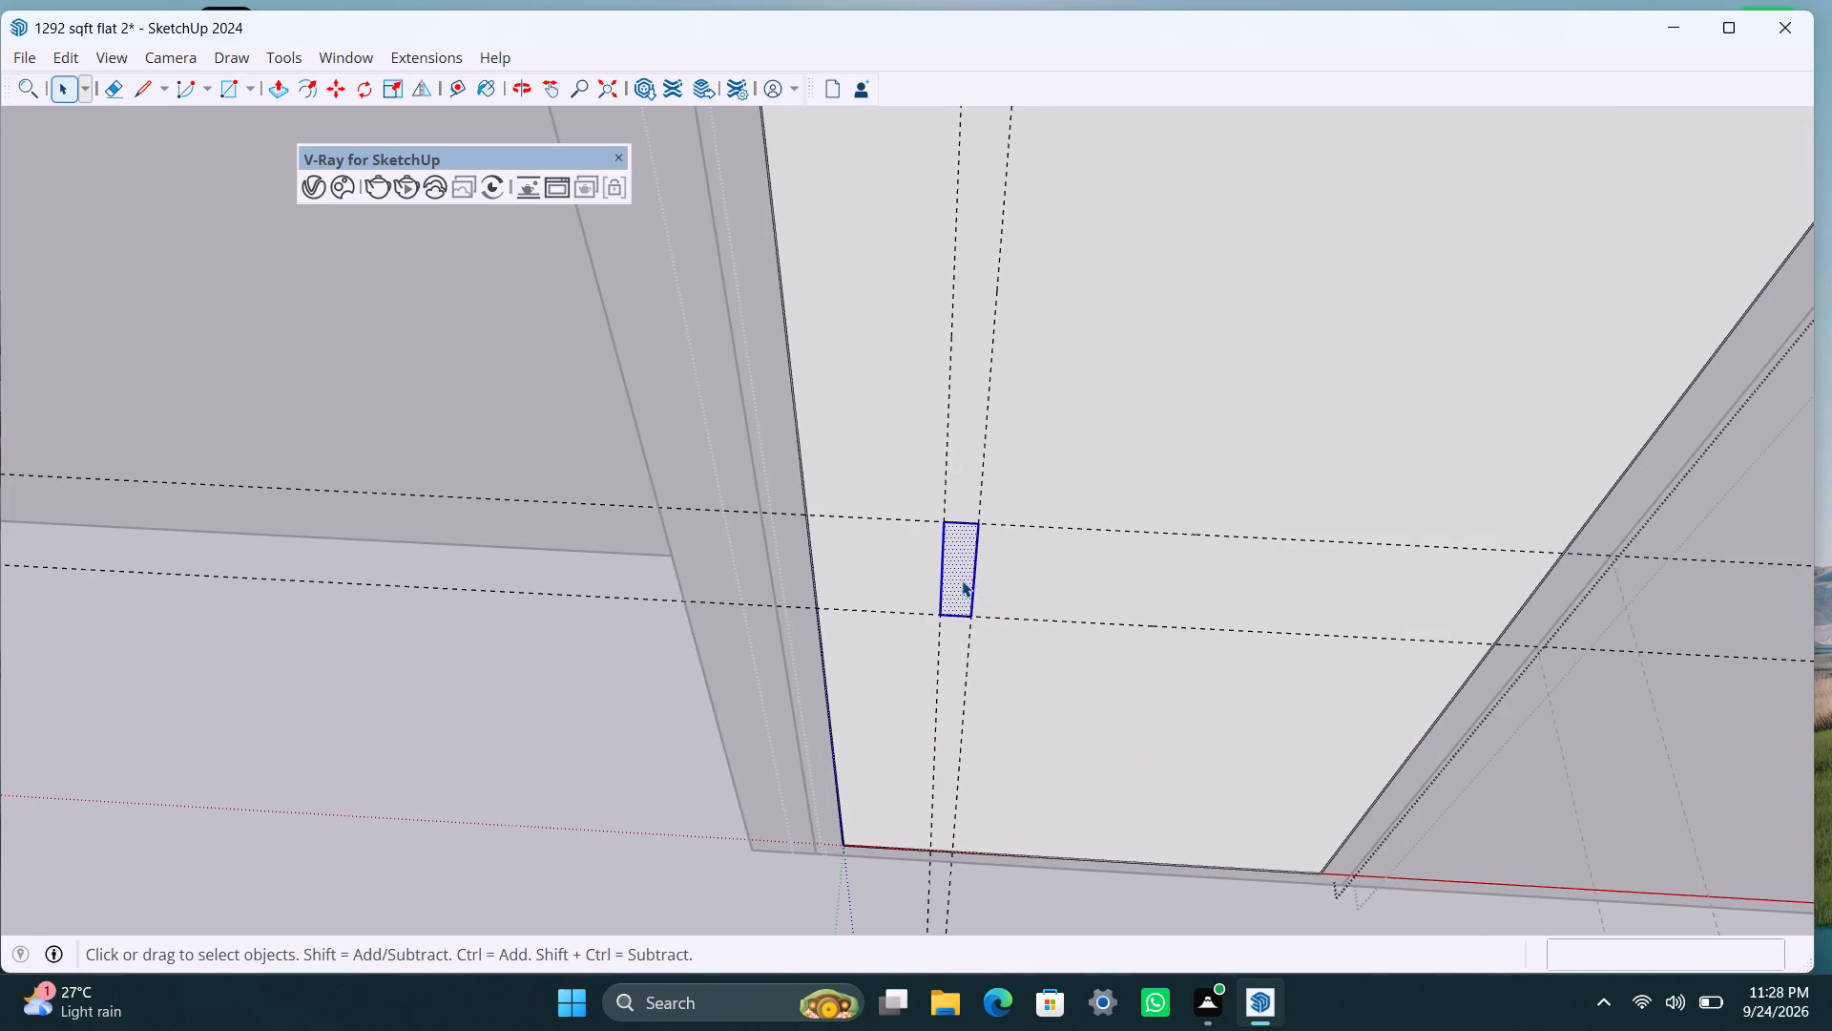
right_click(962, 580)
click(1016, 231)
Inside the new handle group, extrude the handle face 0.5" and exit all the nested door and wall groups.
scroll(999, 535, up, 3)
triple_click(945, 567)
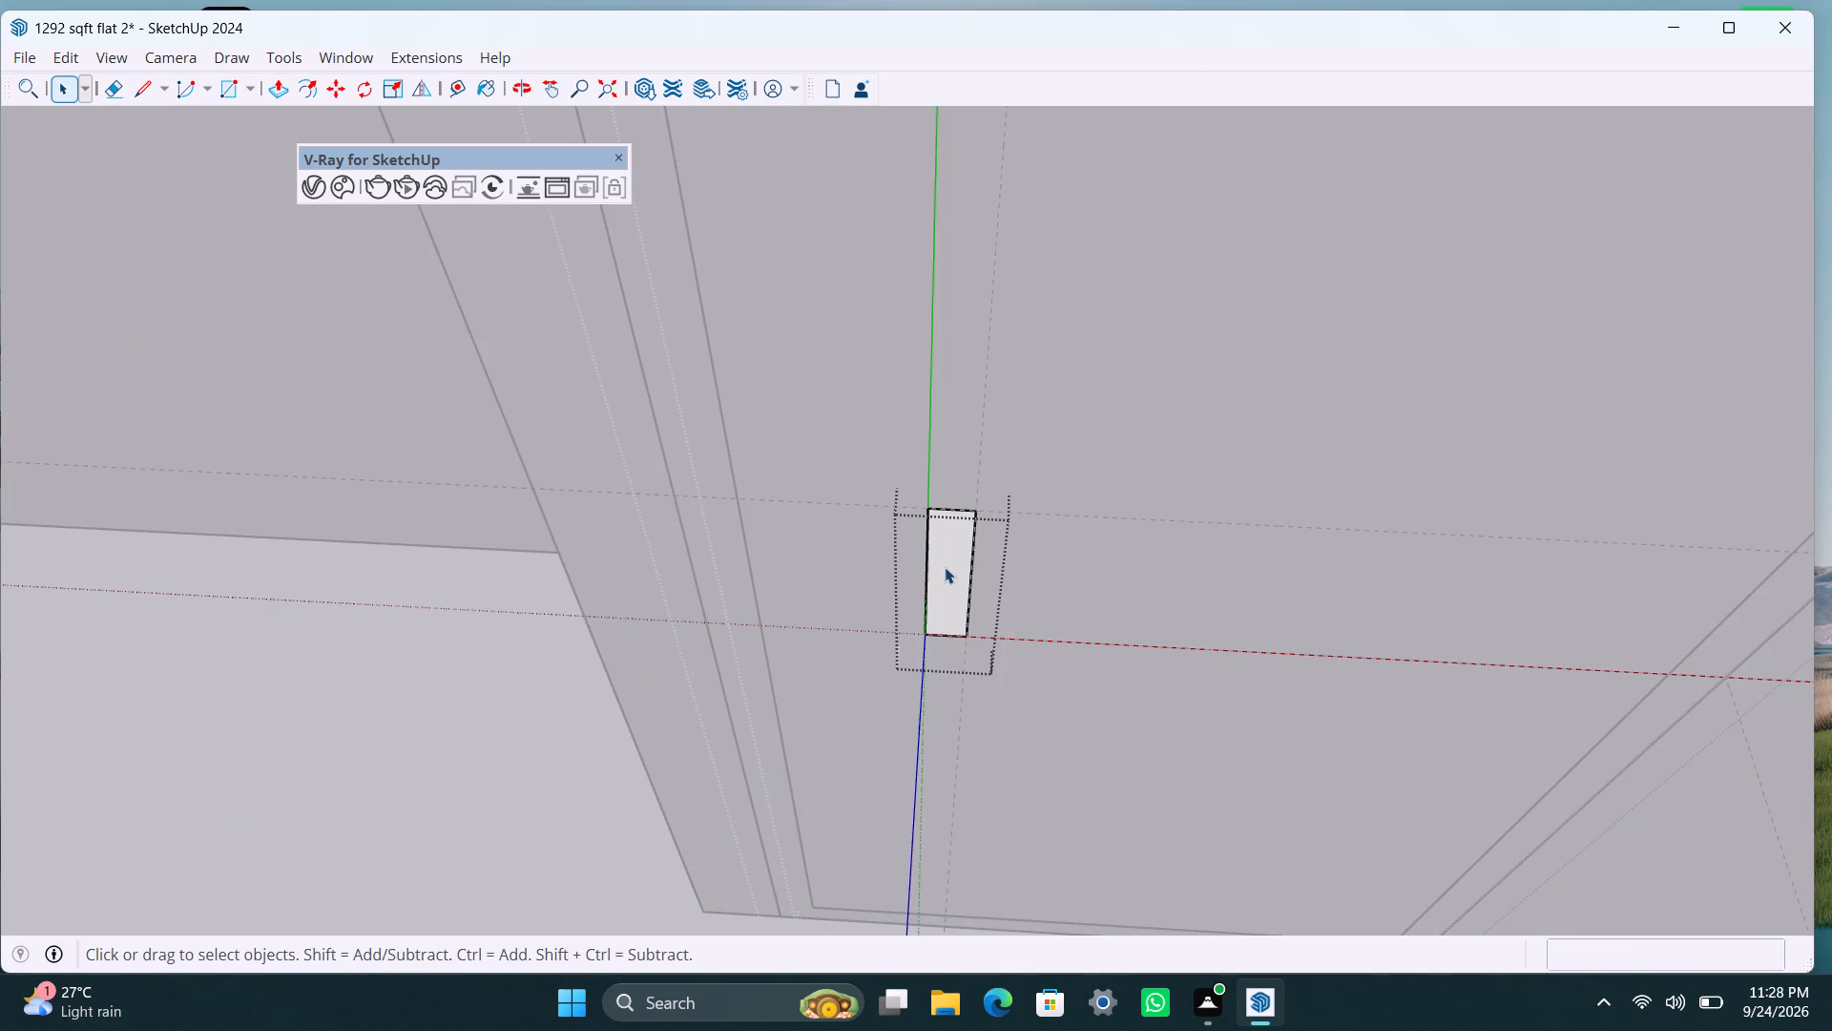
key(p)
click(945, 567)
text(0.)
key(5)
key(shift+quotedbl)
key(Return)
key(space)
scroll(939, 567, down, 4)
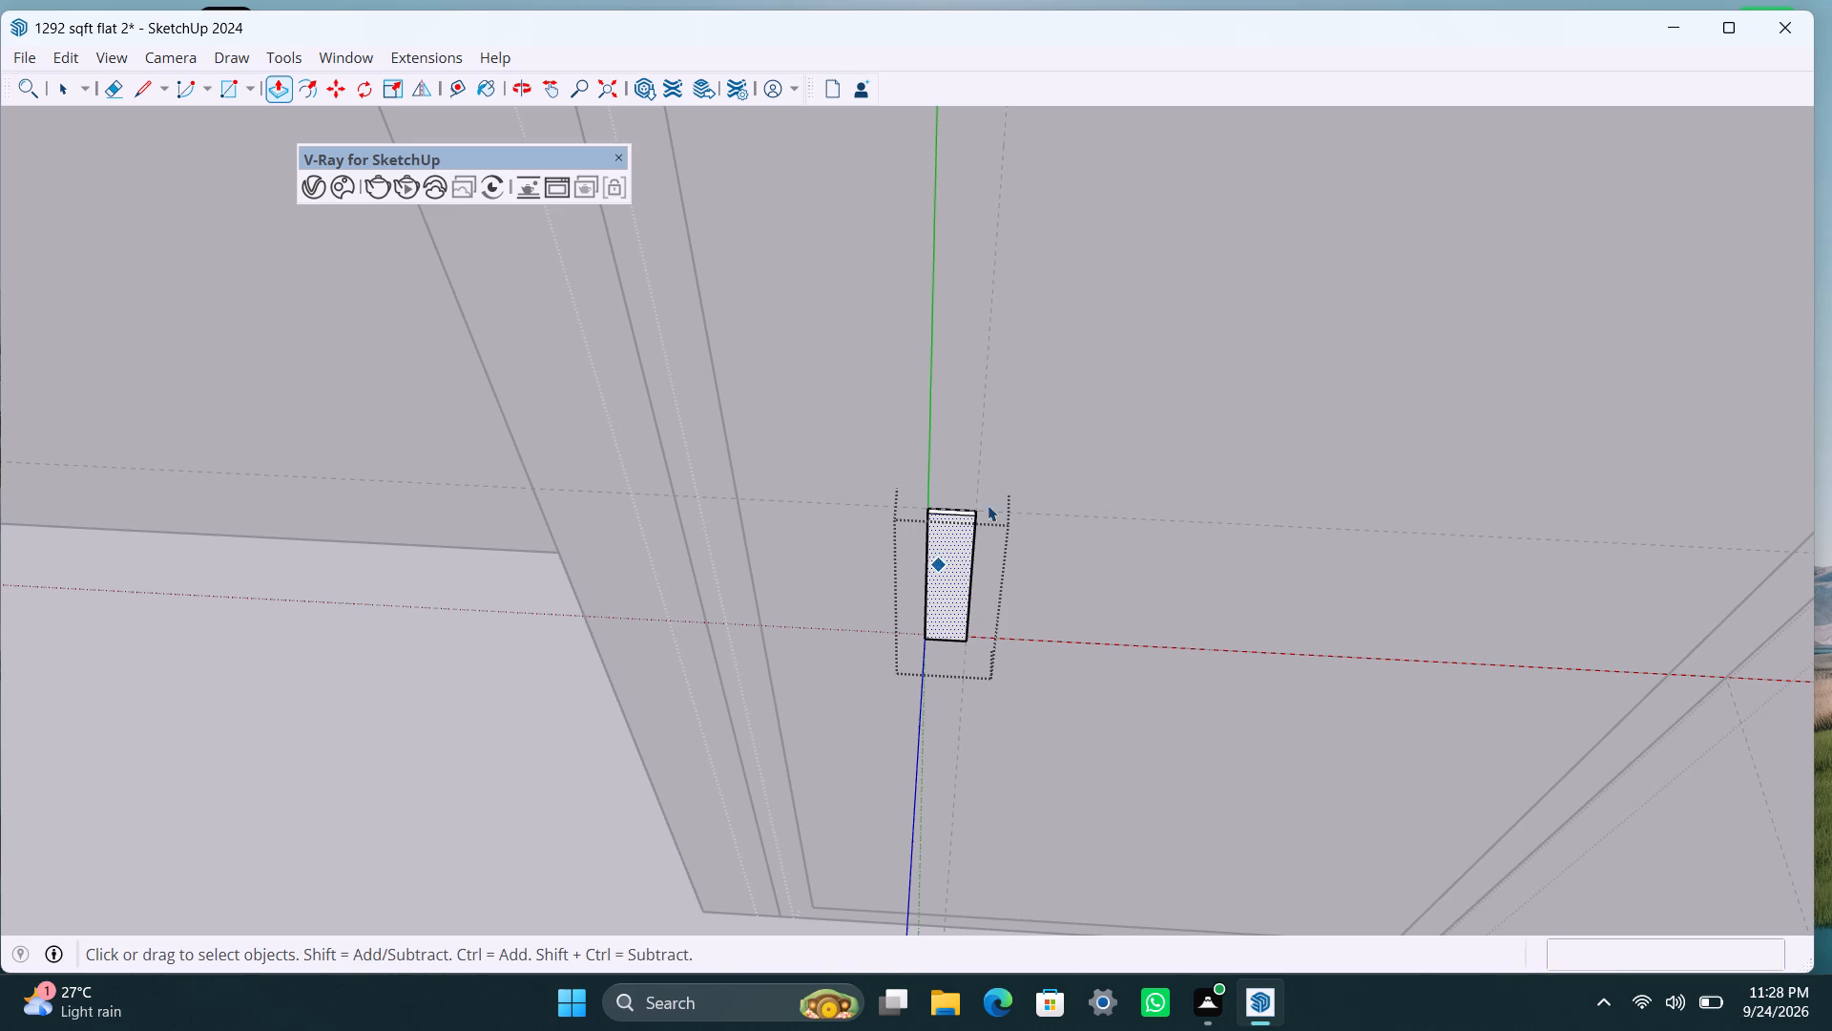
scroll(955, 579, up, 3)
scroll(1010, 397, down, 20)
scroll(1010, 397, down, 7)
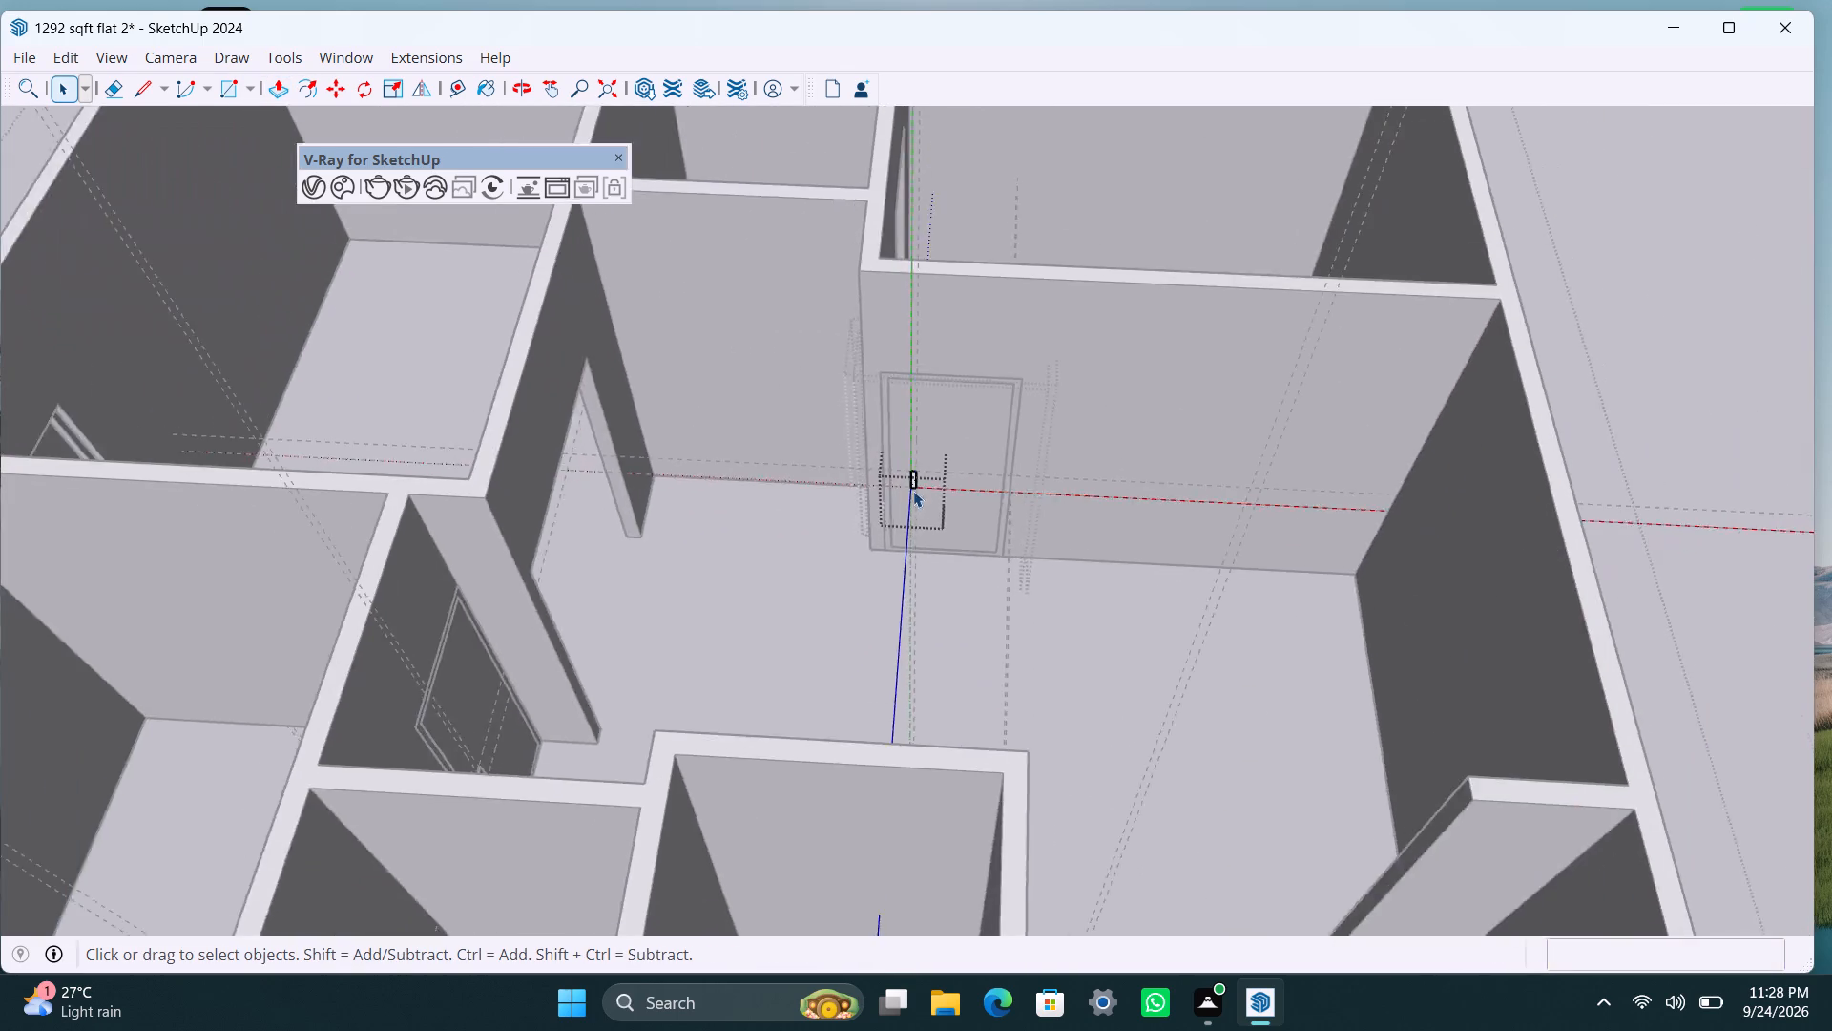
scroll(913, 491, down, 7)
click(1246, 337)
double_click(1258, 342)
scroll(1193, 594, down, 4)
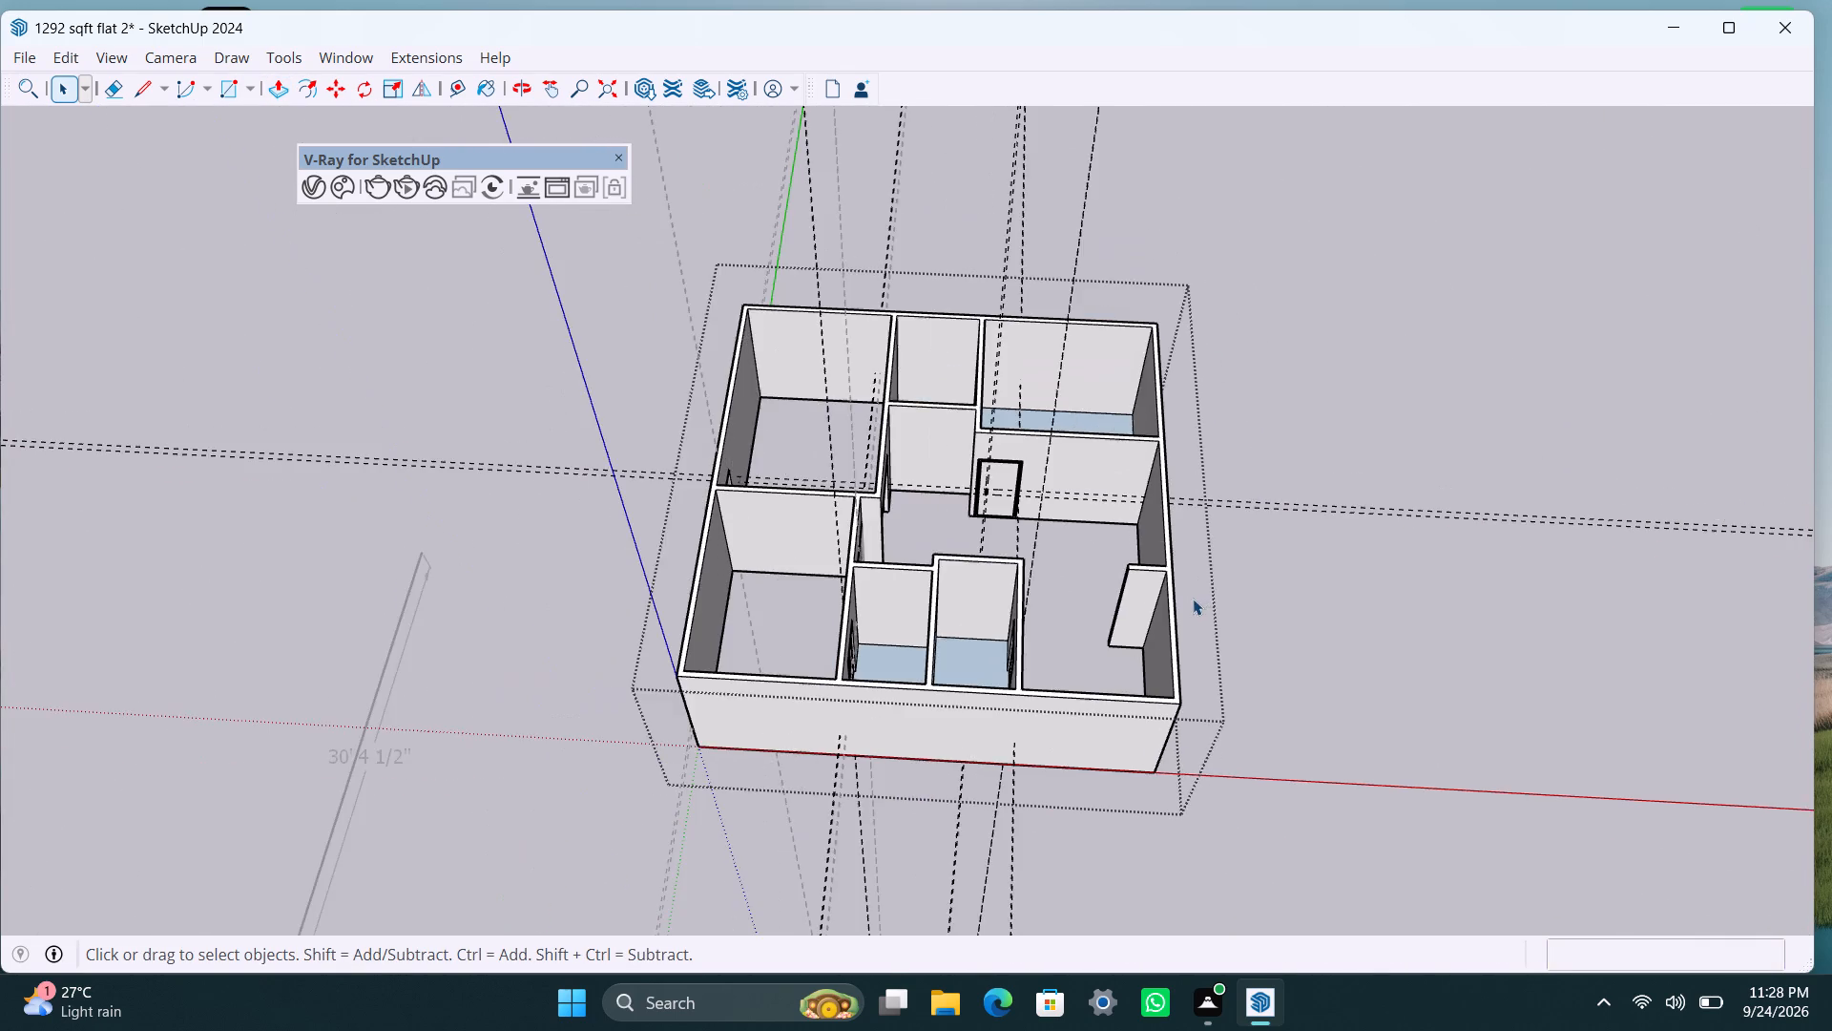
middle_drag(1204, 602, 307, 615)
click(1285, 466)
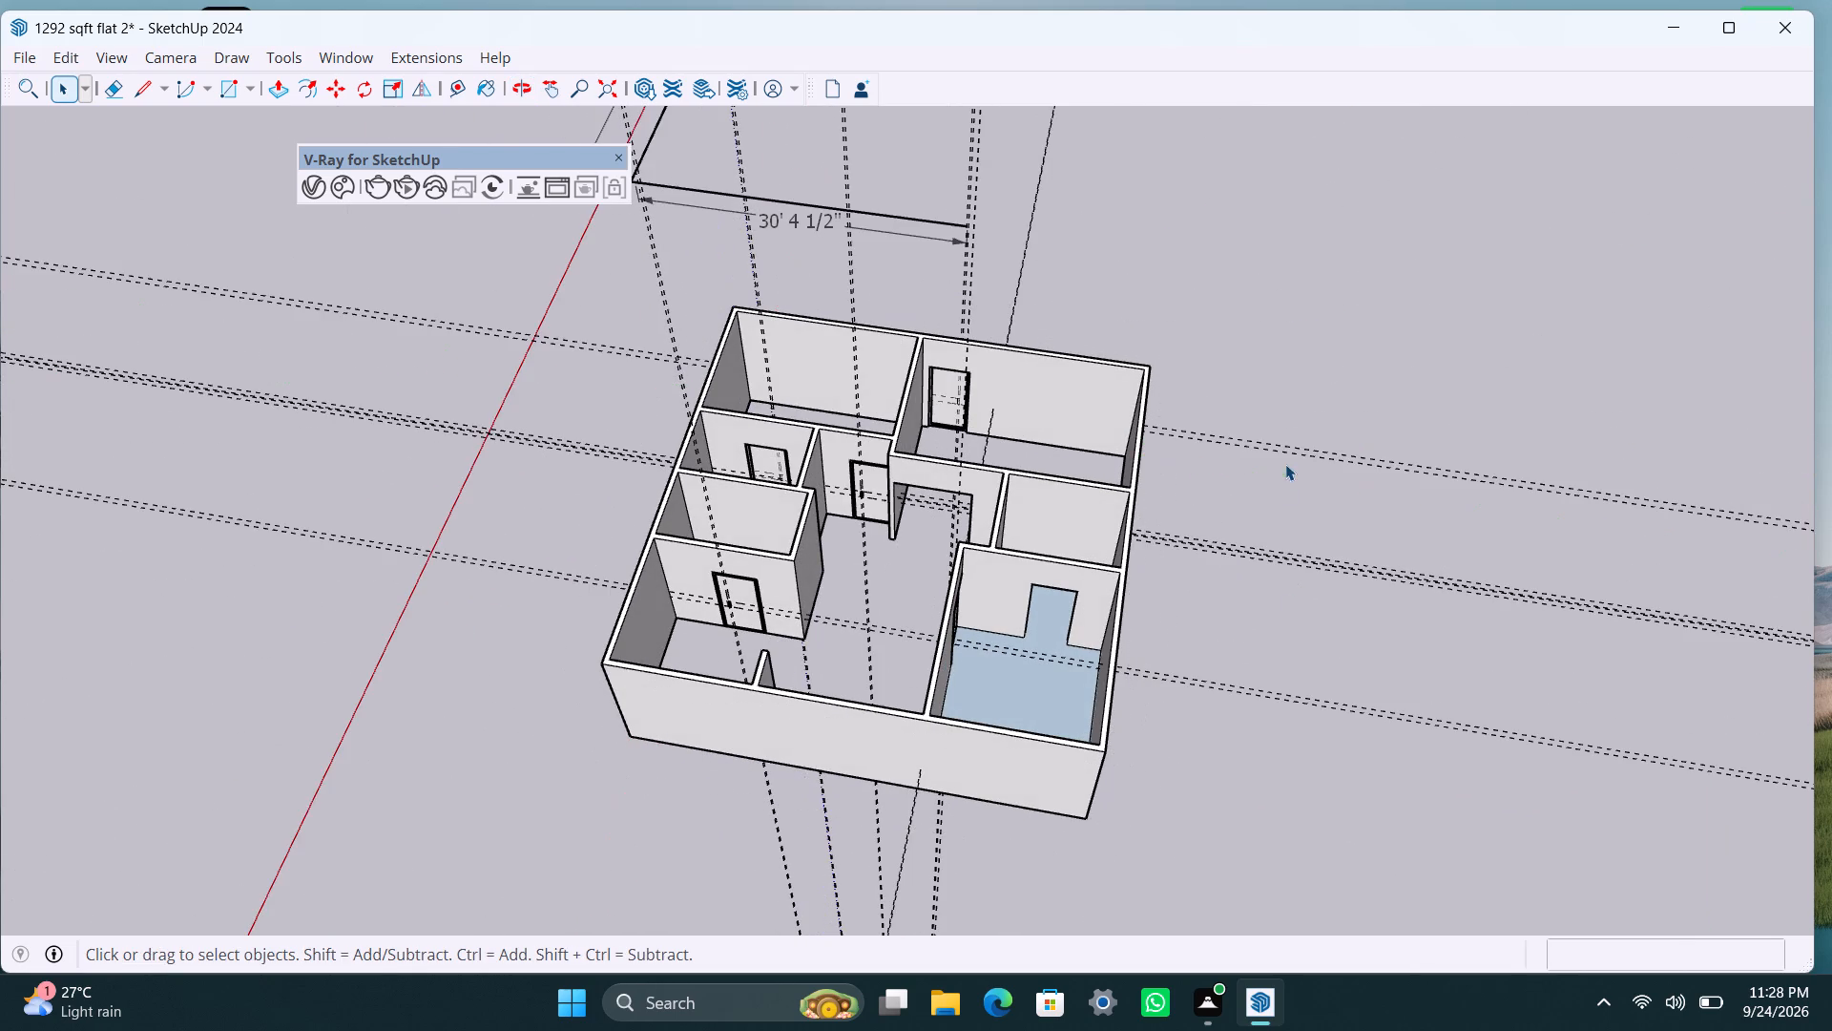
Draw a rectangle over the open doorway in the far wall of the front corner room and make it a group.
scroll(1013, 625, up, 4)
middle_drag(1040, 659, 1100, 678)
scroll(1084, 666, up, 2)
shift+middle_drag(1081, 667, 976, 733)
scroll(917, 645, up, 3)
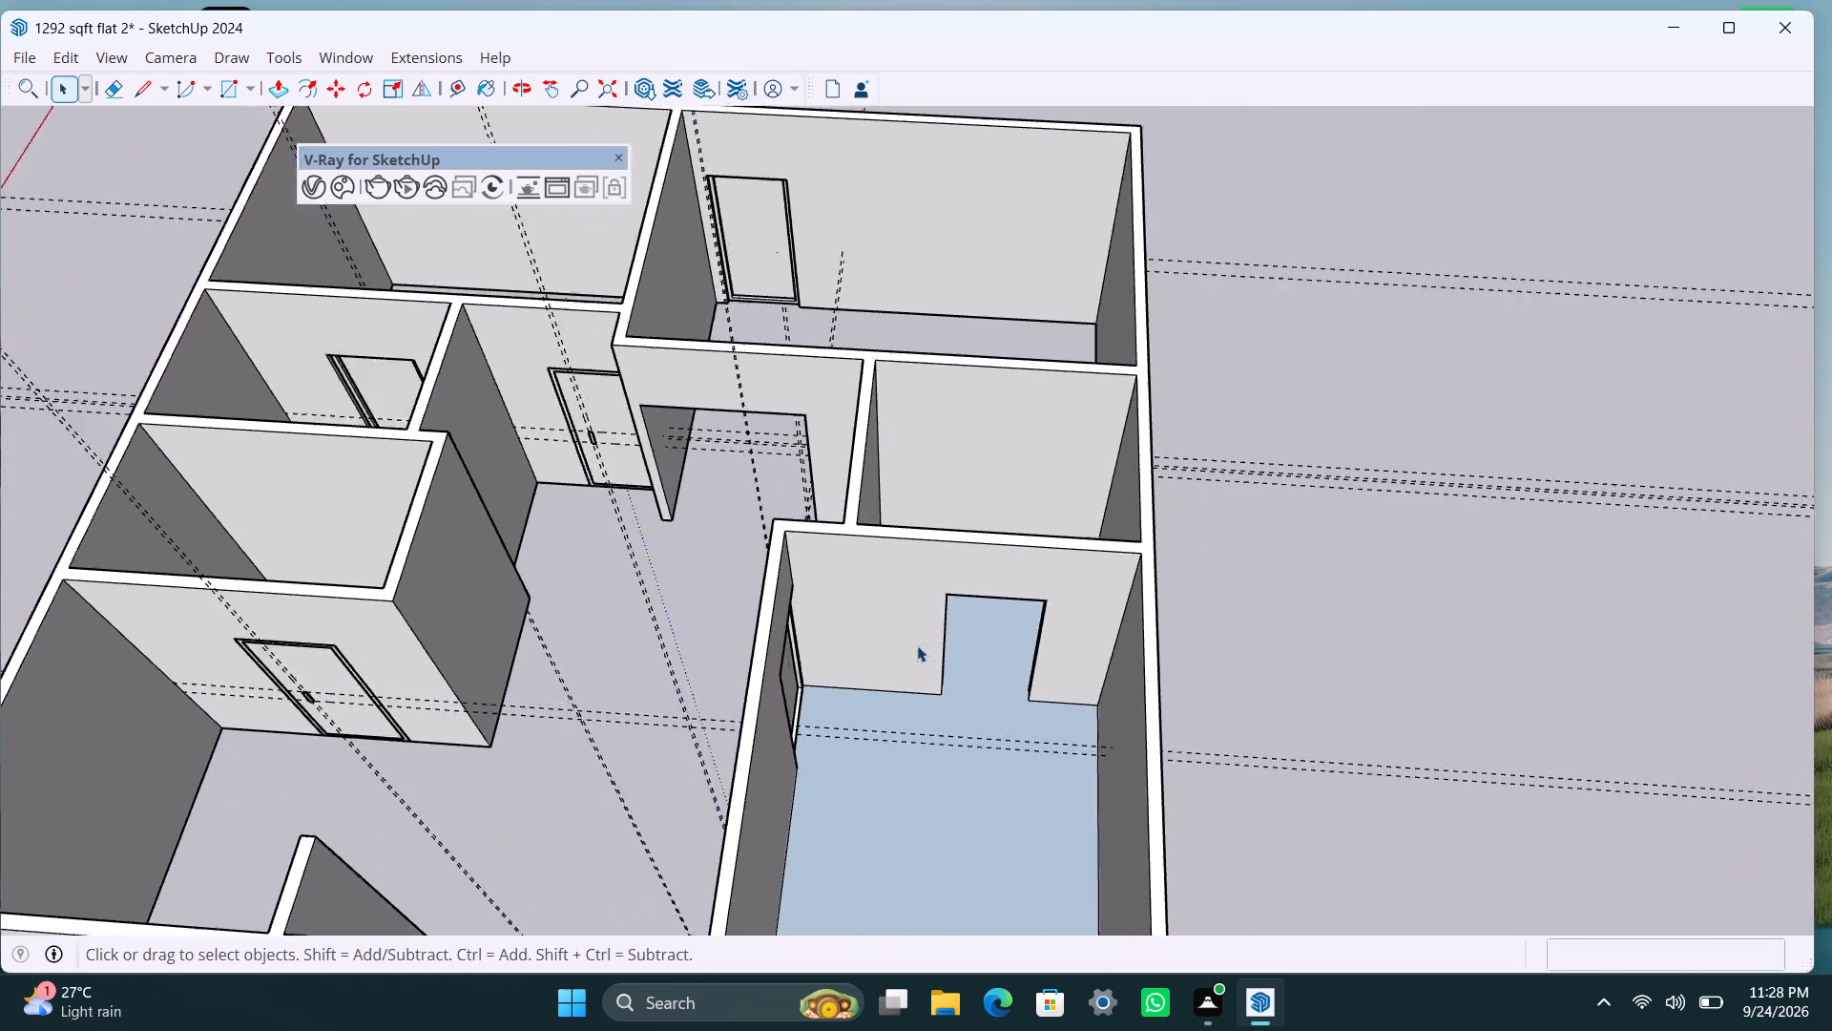
middle_drag(915, 607, 912, 552)
scroll(942, 556, up, 3)
key(r)
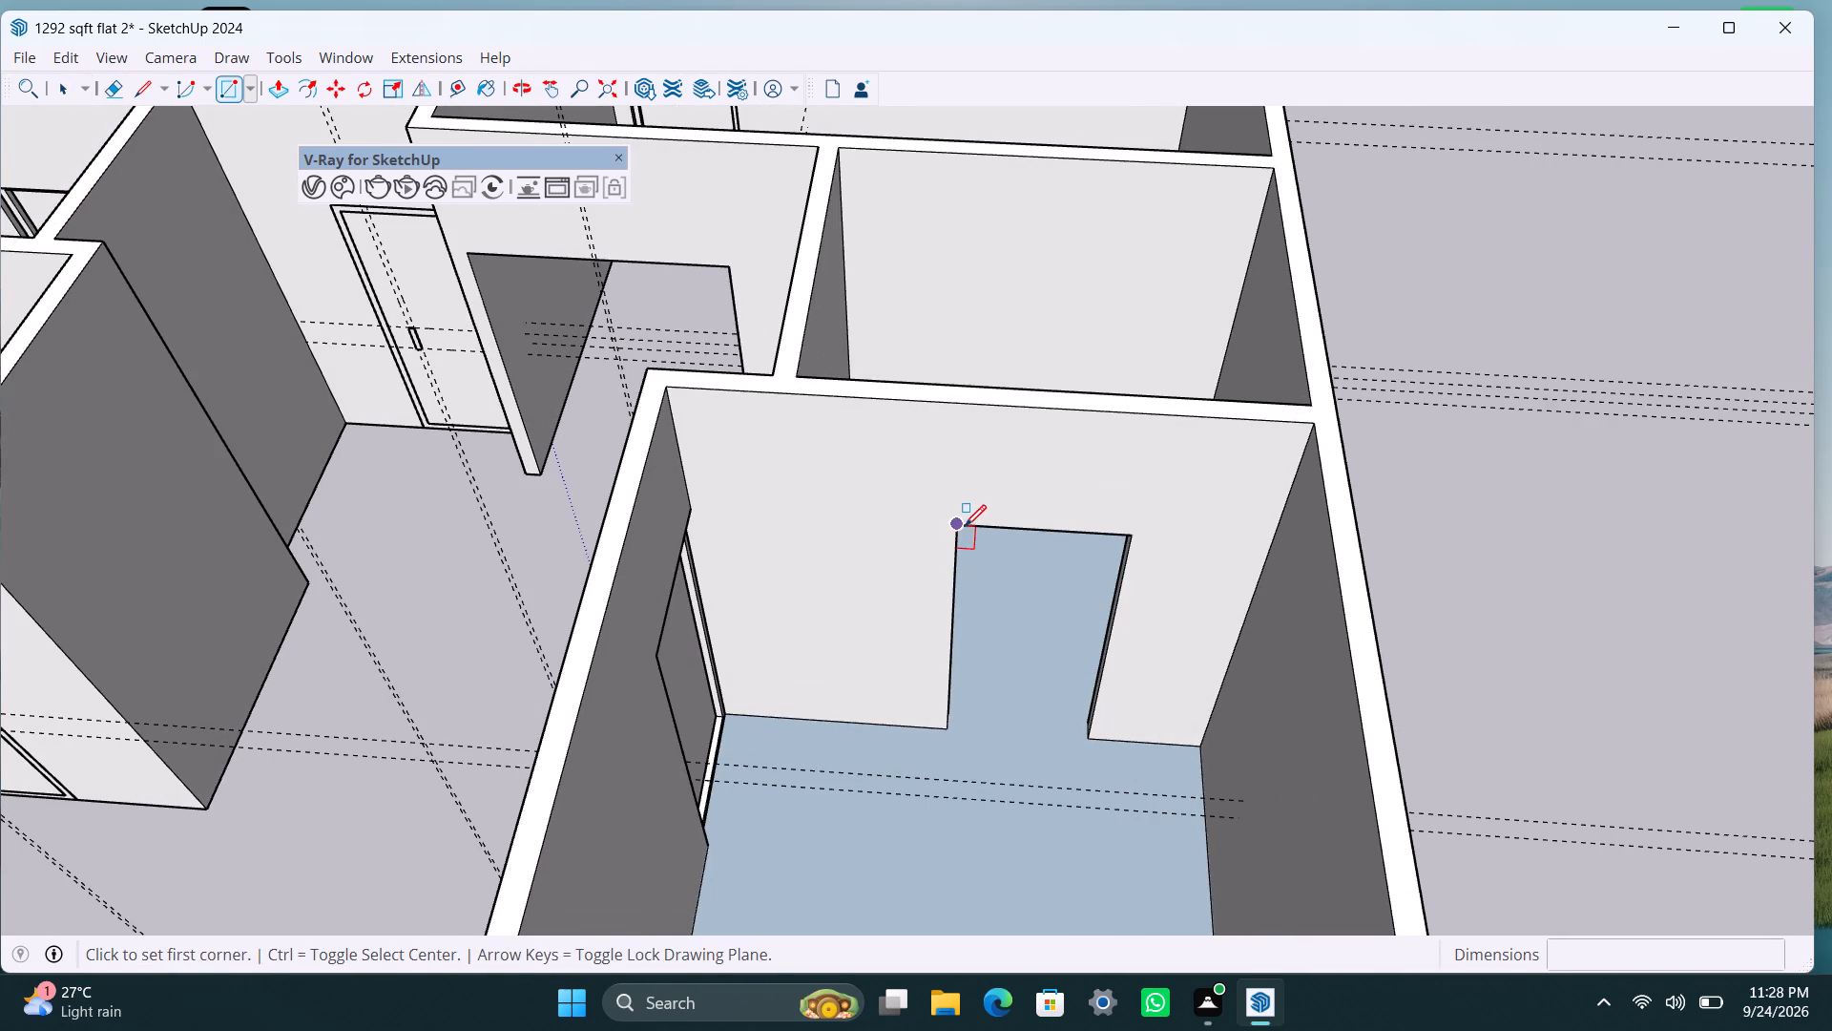
drag(964, 526, 967, 544)
click(1089, 733)
key(space)
double_click(1057, 678)
right_click(1055, 675)
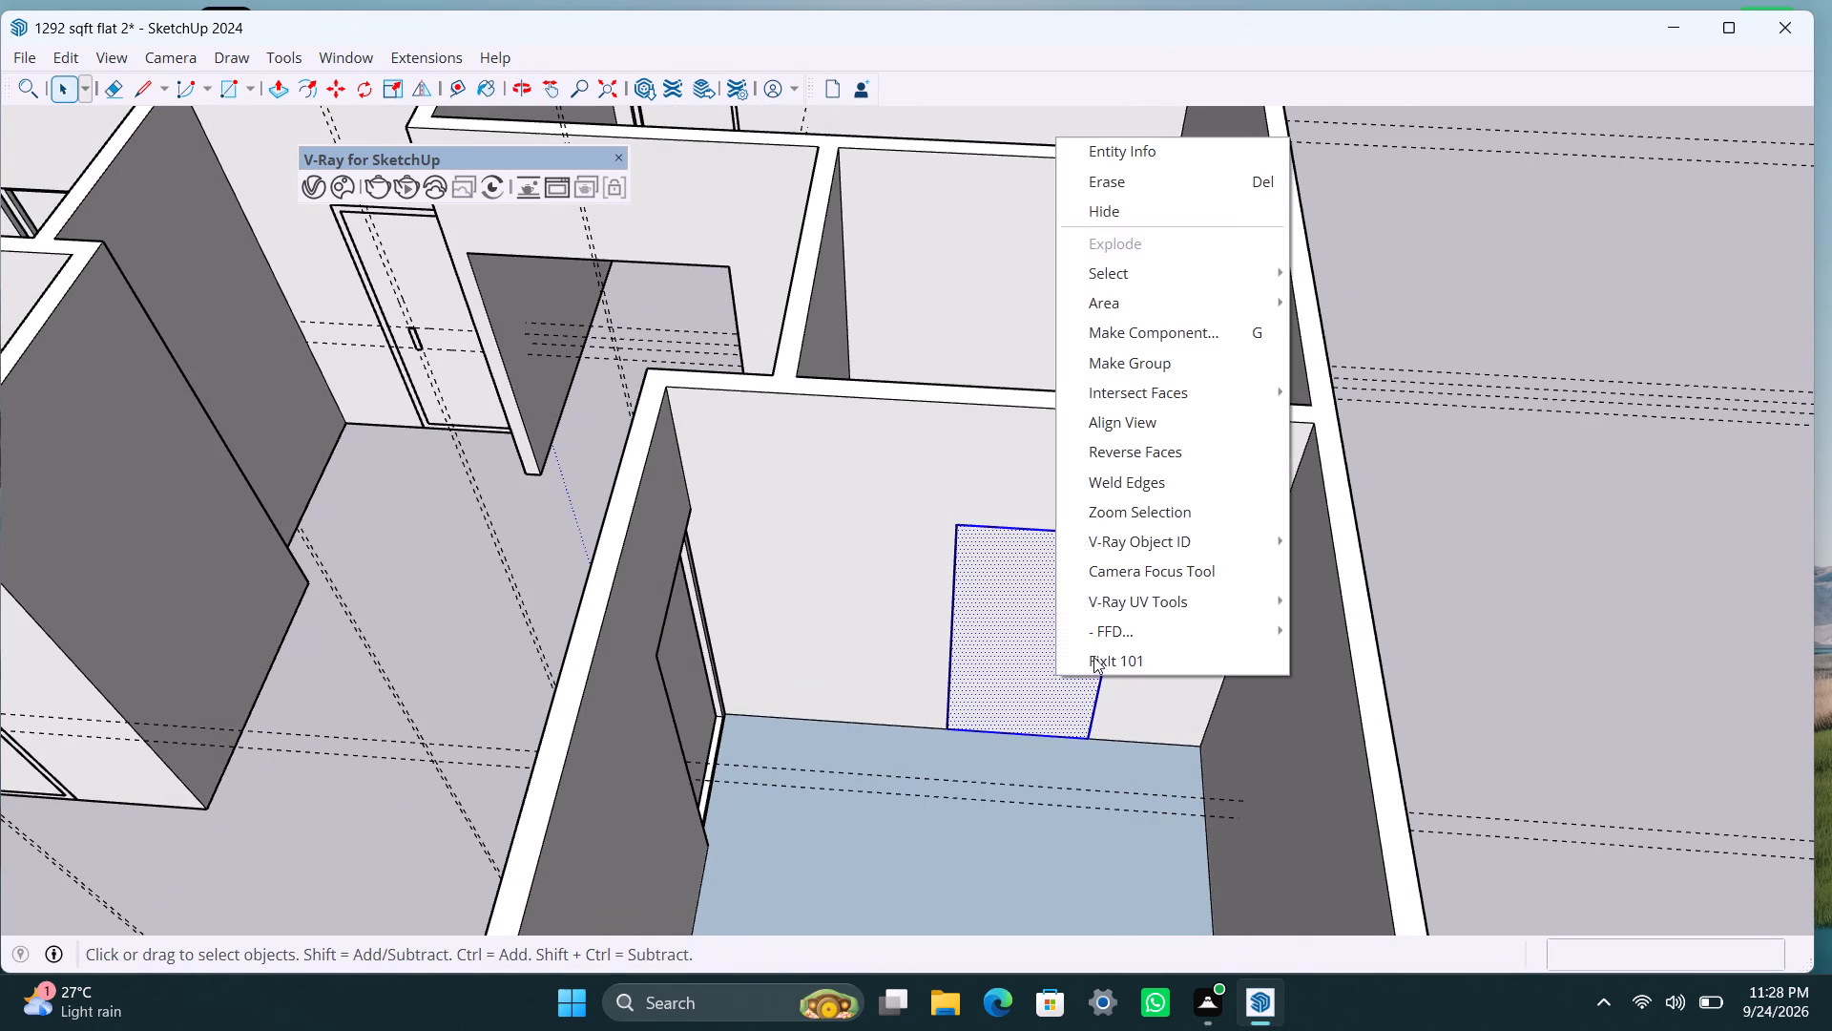
click(1237, 357)
Inside this doorway group, offset the rectangle's edges 2" inward and delete the inner face to leave a frame.
double_click(1011, 639)
click(991, 620)
key(f)
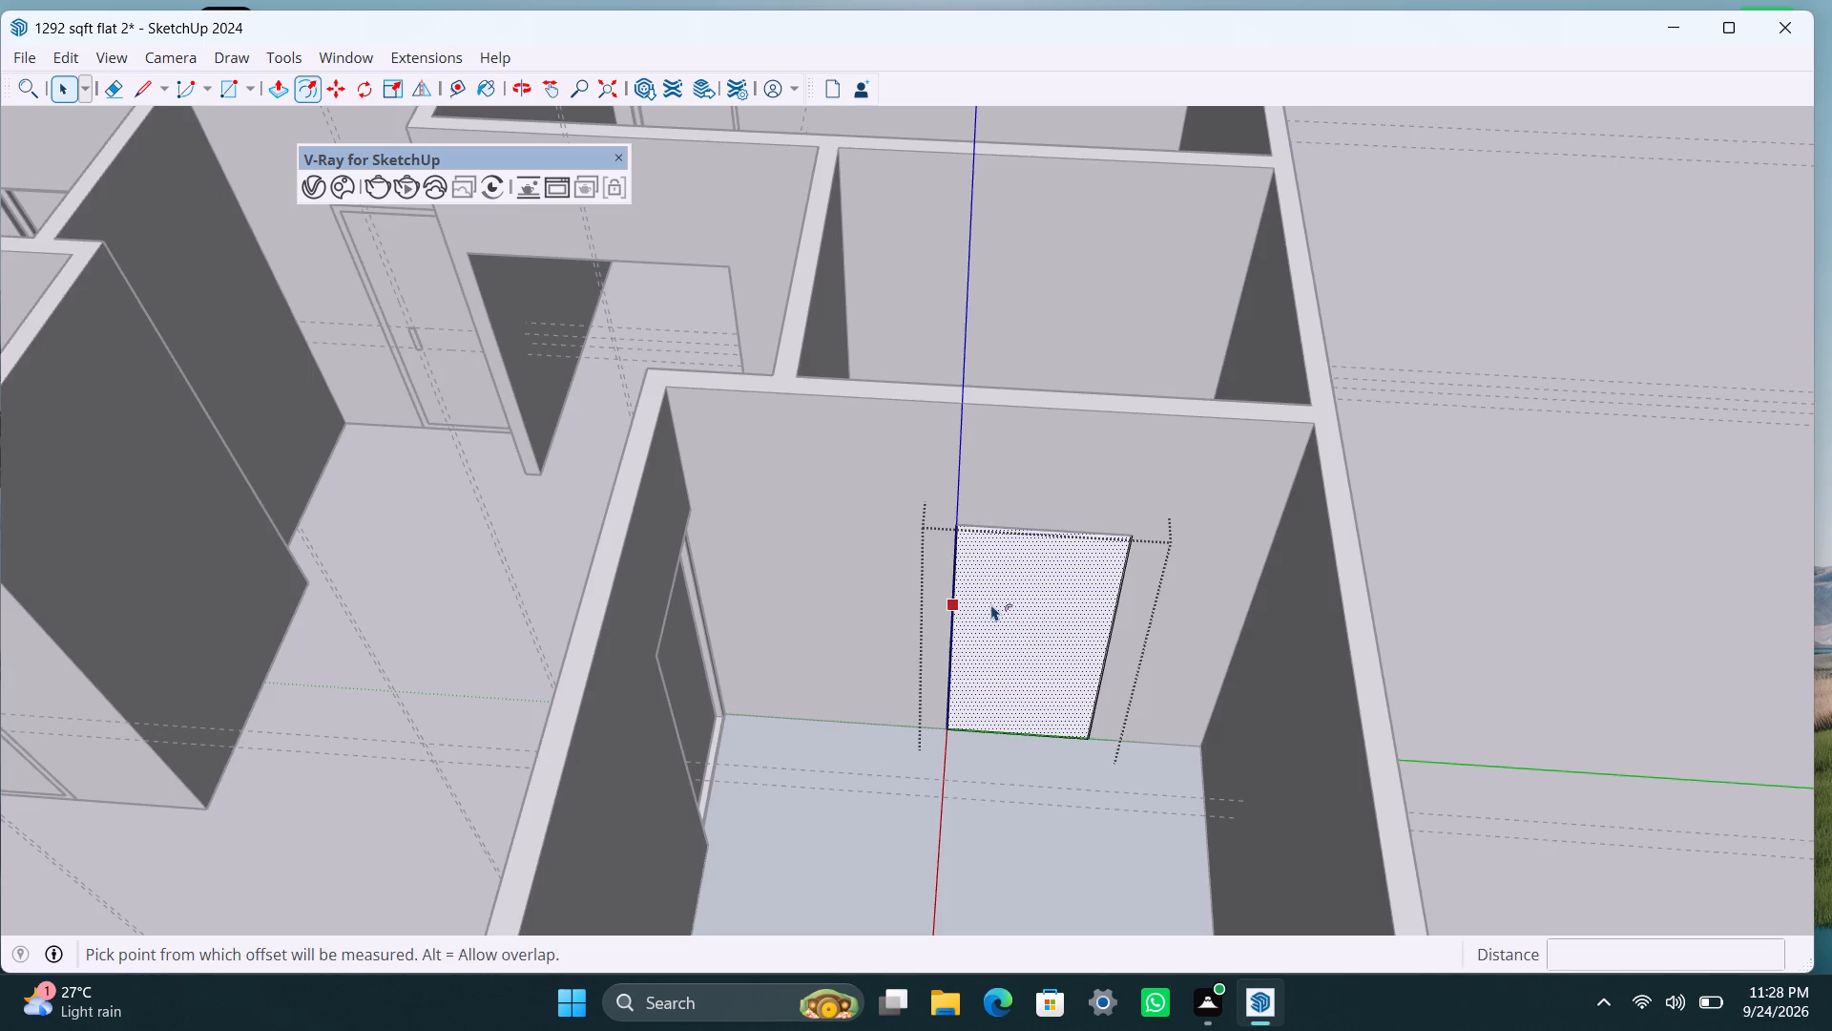
drag(991, 604, 985, 587)
text(2")
key(Return)
key(space)
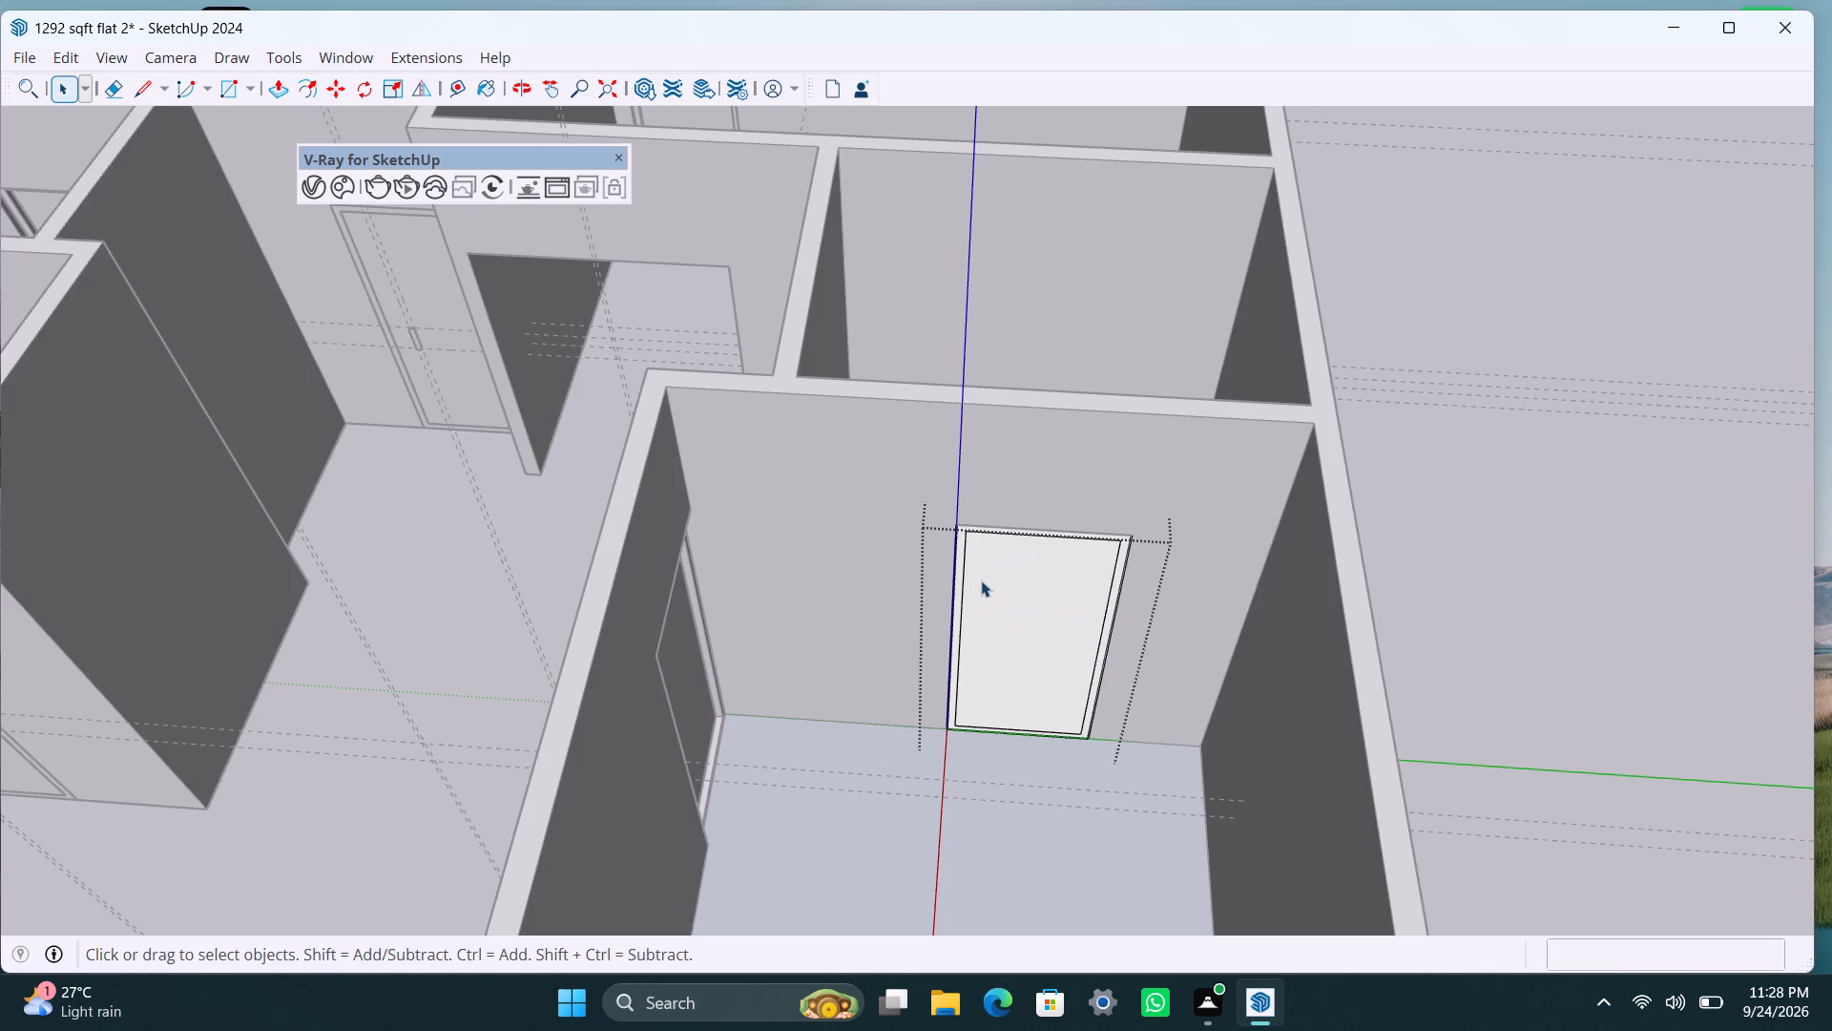
click(988, 601)
key(Delete)
Extrude the corner room's door frame face 2.5" with Push/Pull.
scroll(968, 736, up, 6)
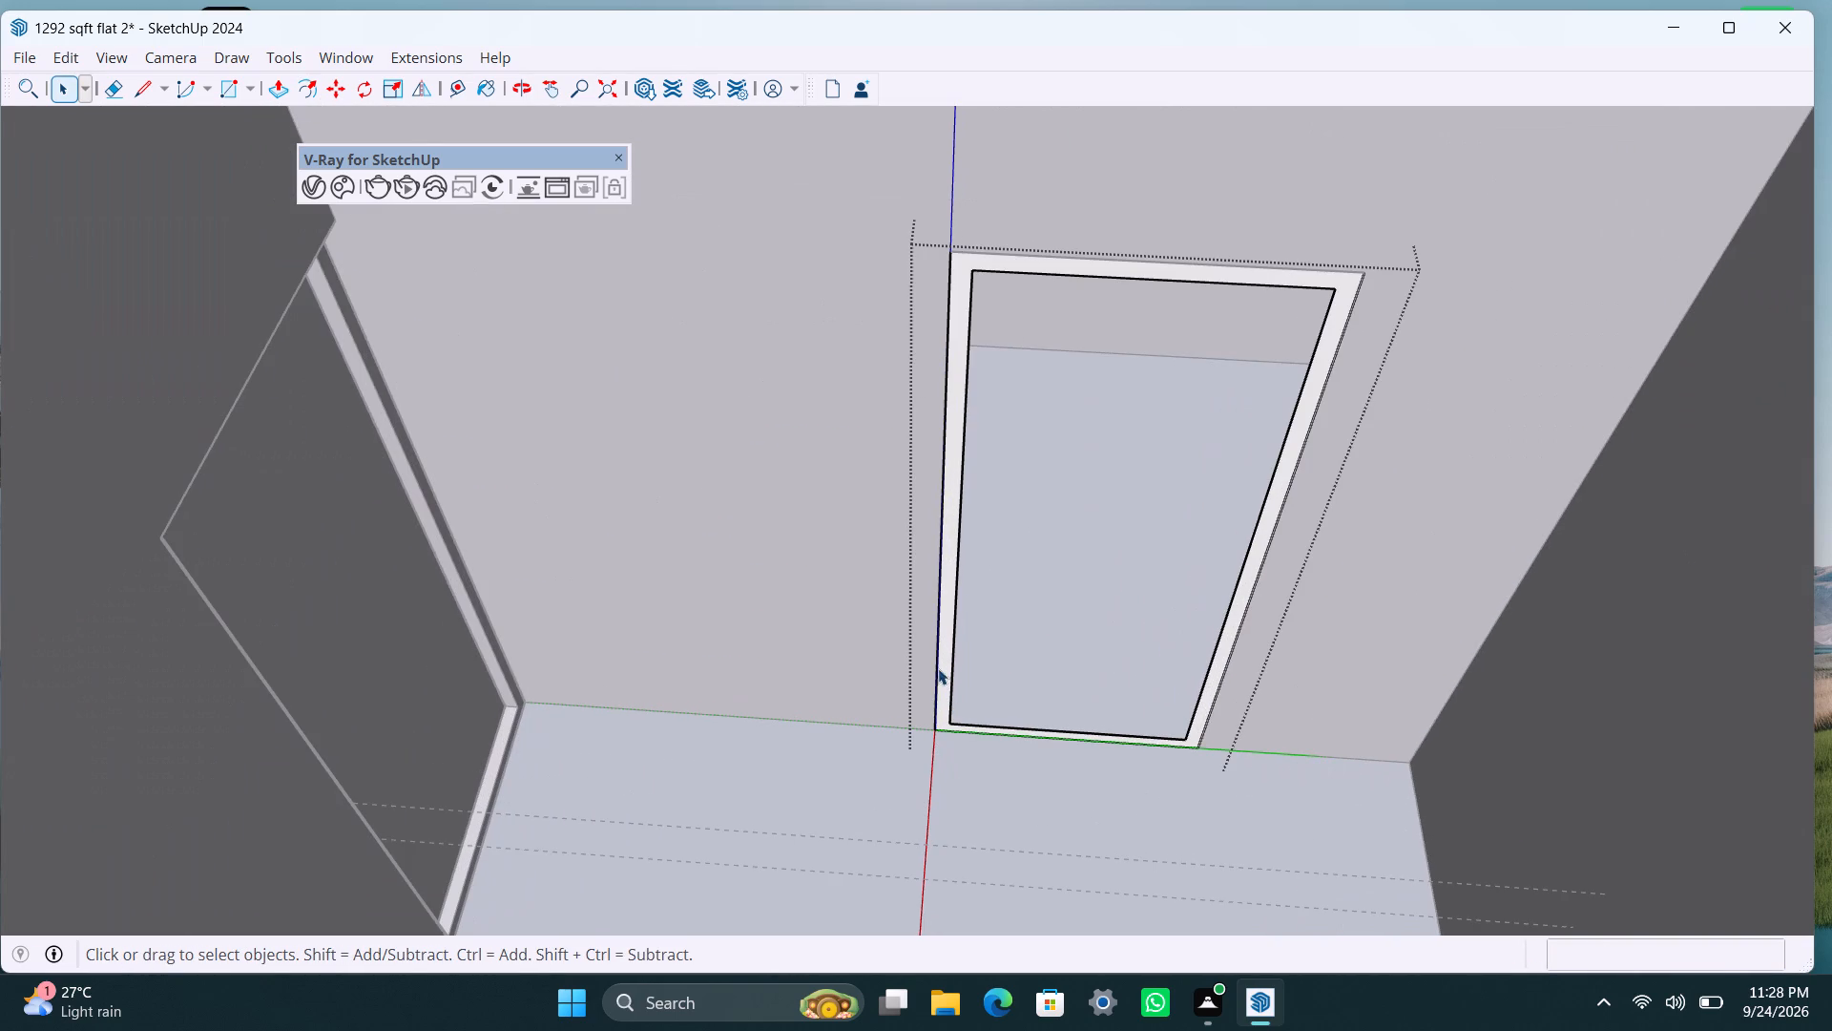
click(938, 668)
click(943, 668)
key(p)
drag(943, 674, 954, 653)
text(2.5)
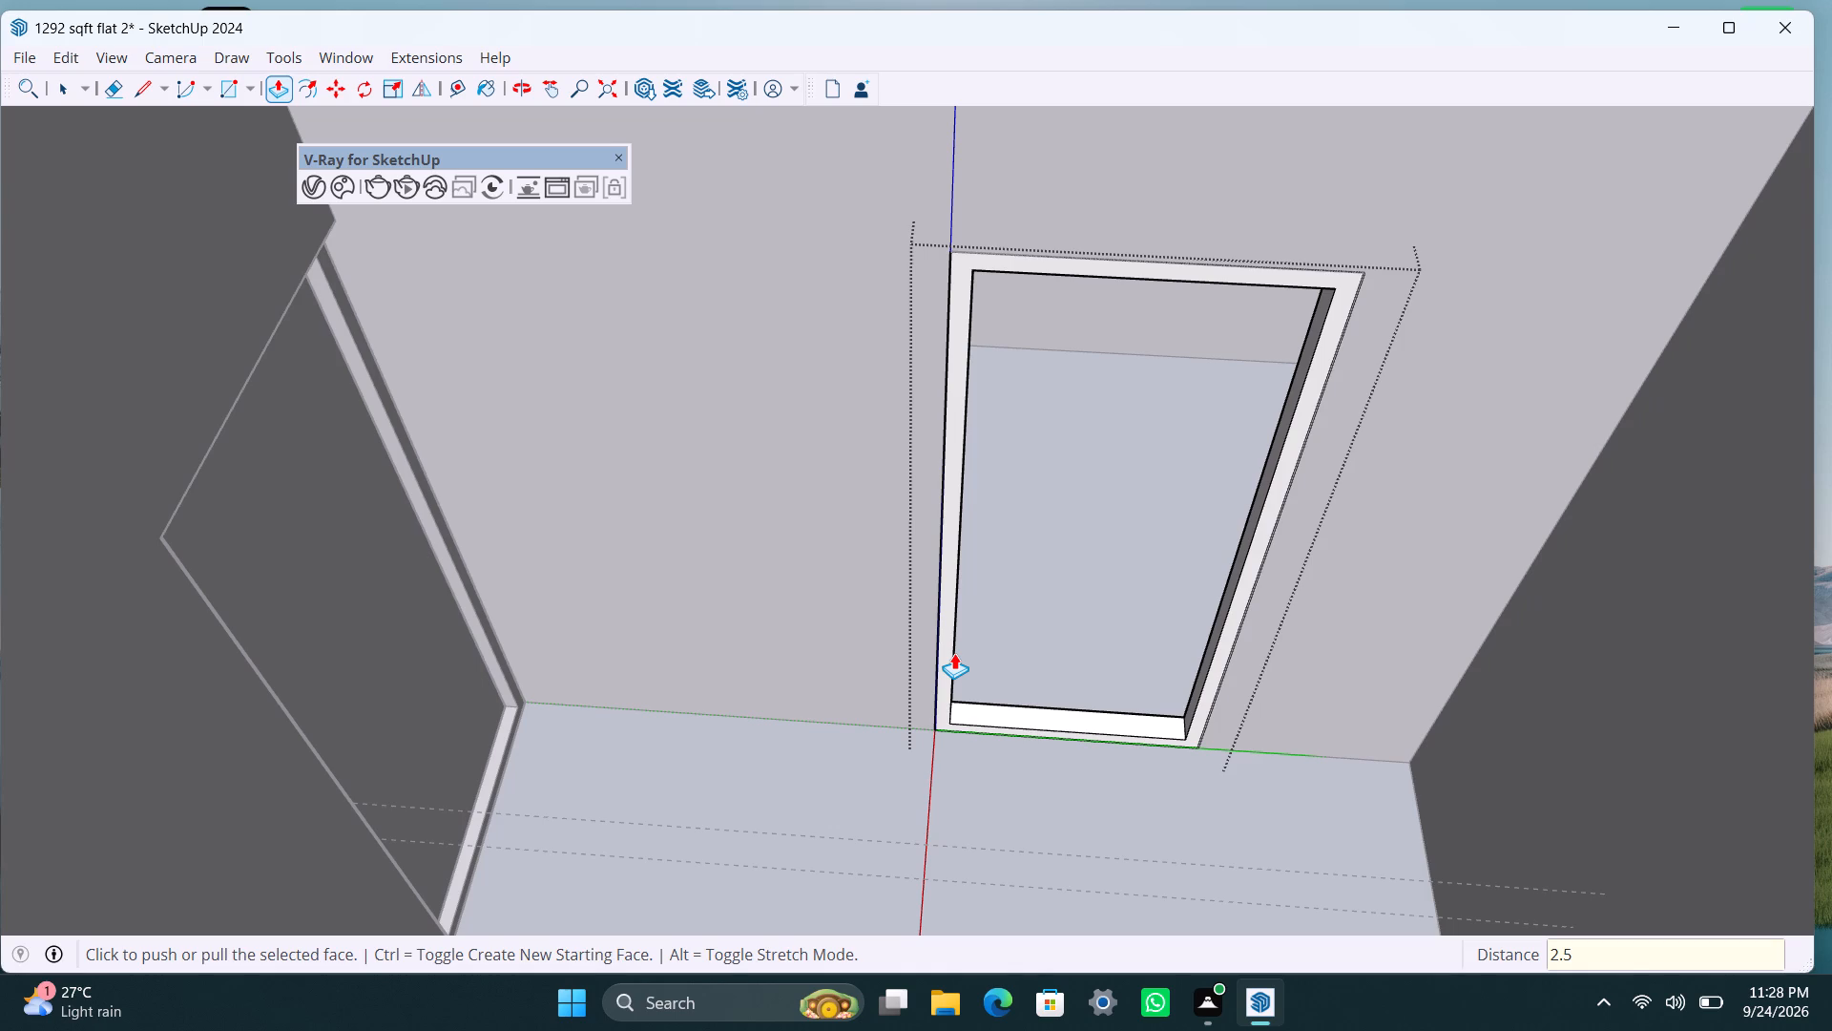
key(shift+quotedbl)
key(Return)
key(space)
Draw a 6' 8" by 2' 8" panel rectangle filling the corner room's door frame and make it a group.
key(r)
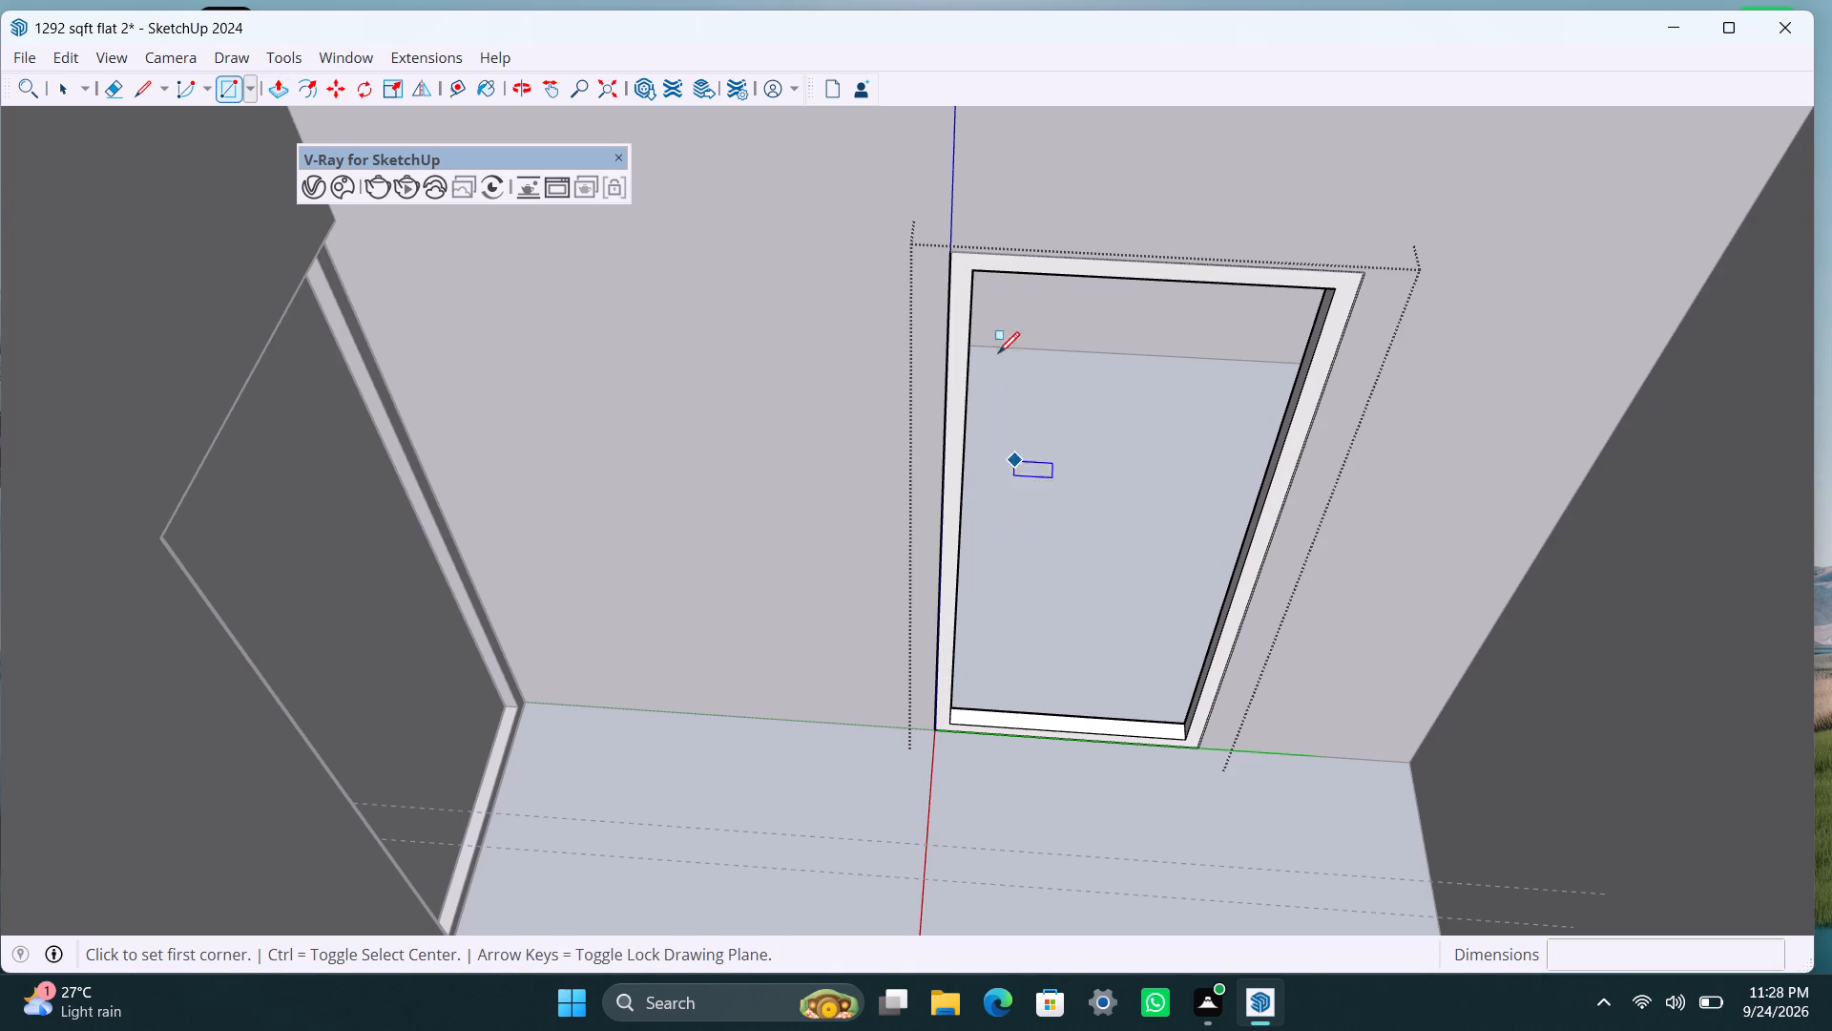
drag(970, 269, 972, 303)
click(1188, 731)
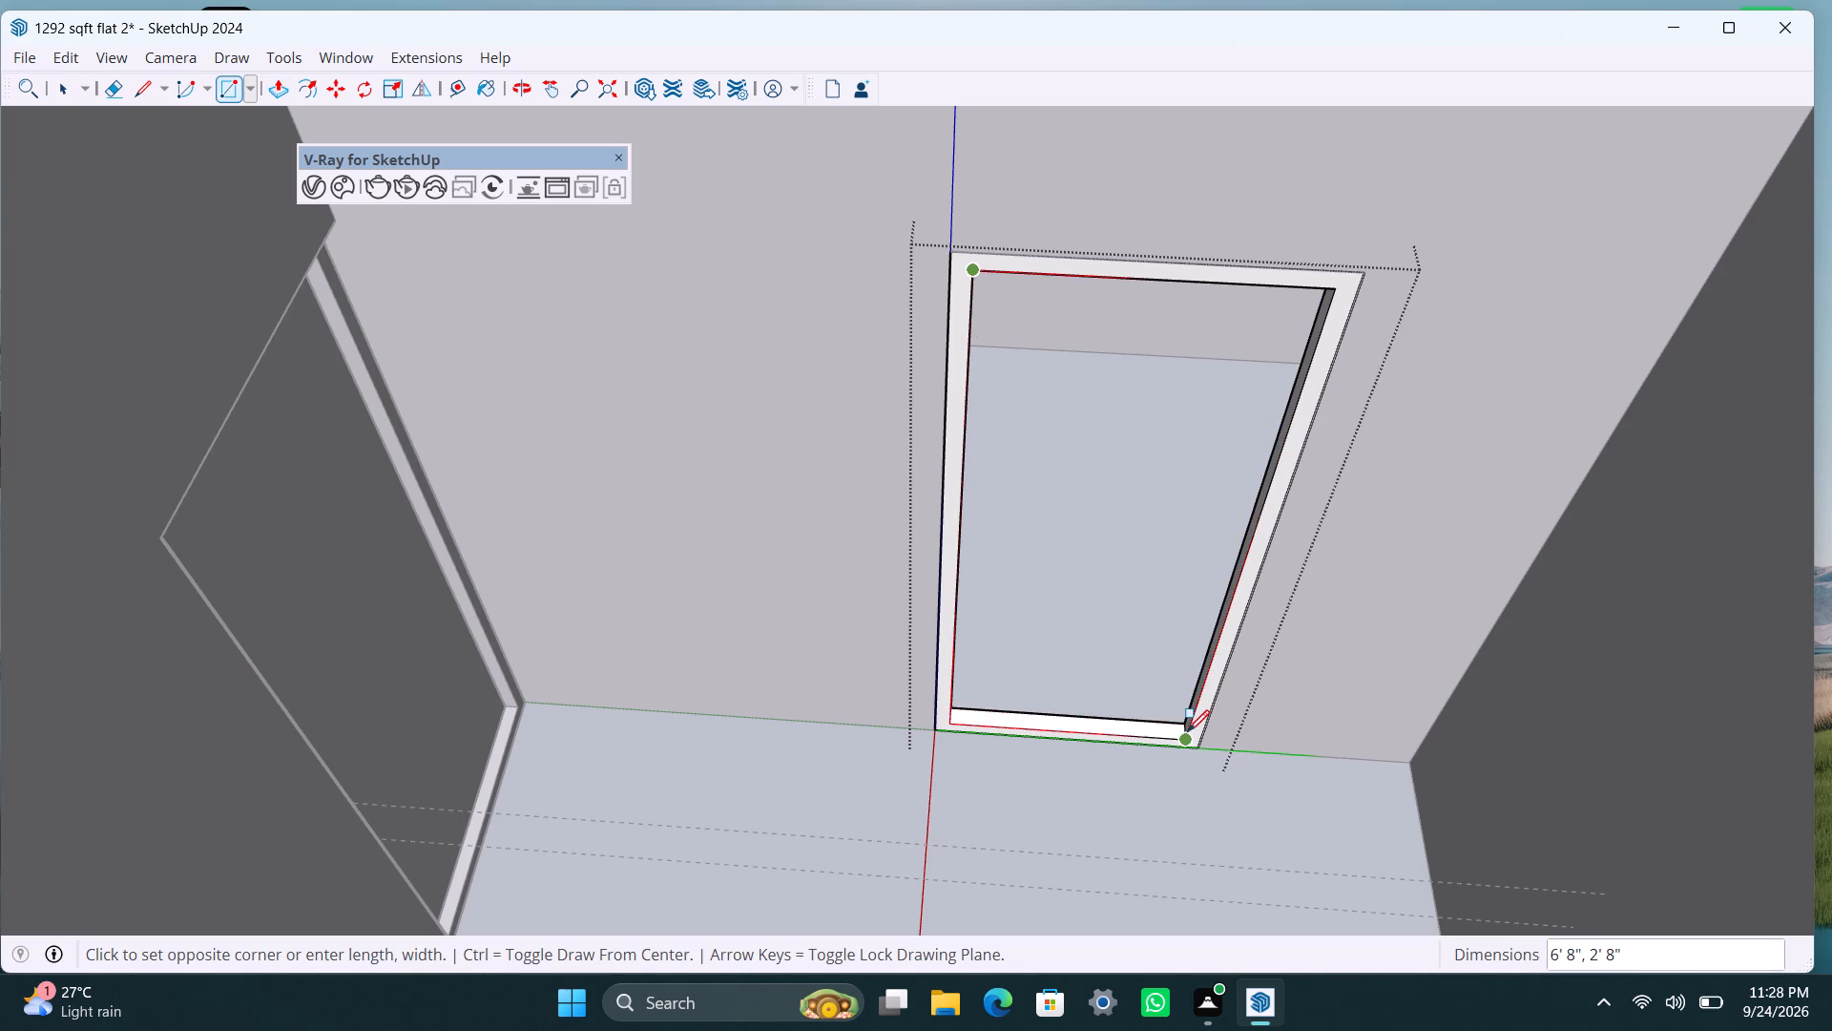
key(space)
double_click(1156, 666)
right_click(1154, 666)
click(1280, 318)
Extrude the corner room's door panel face 18 mm with Push/Pull.
double_click(1228, 475)
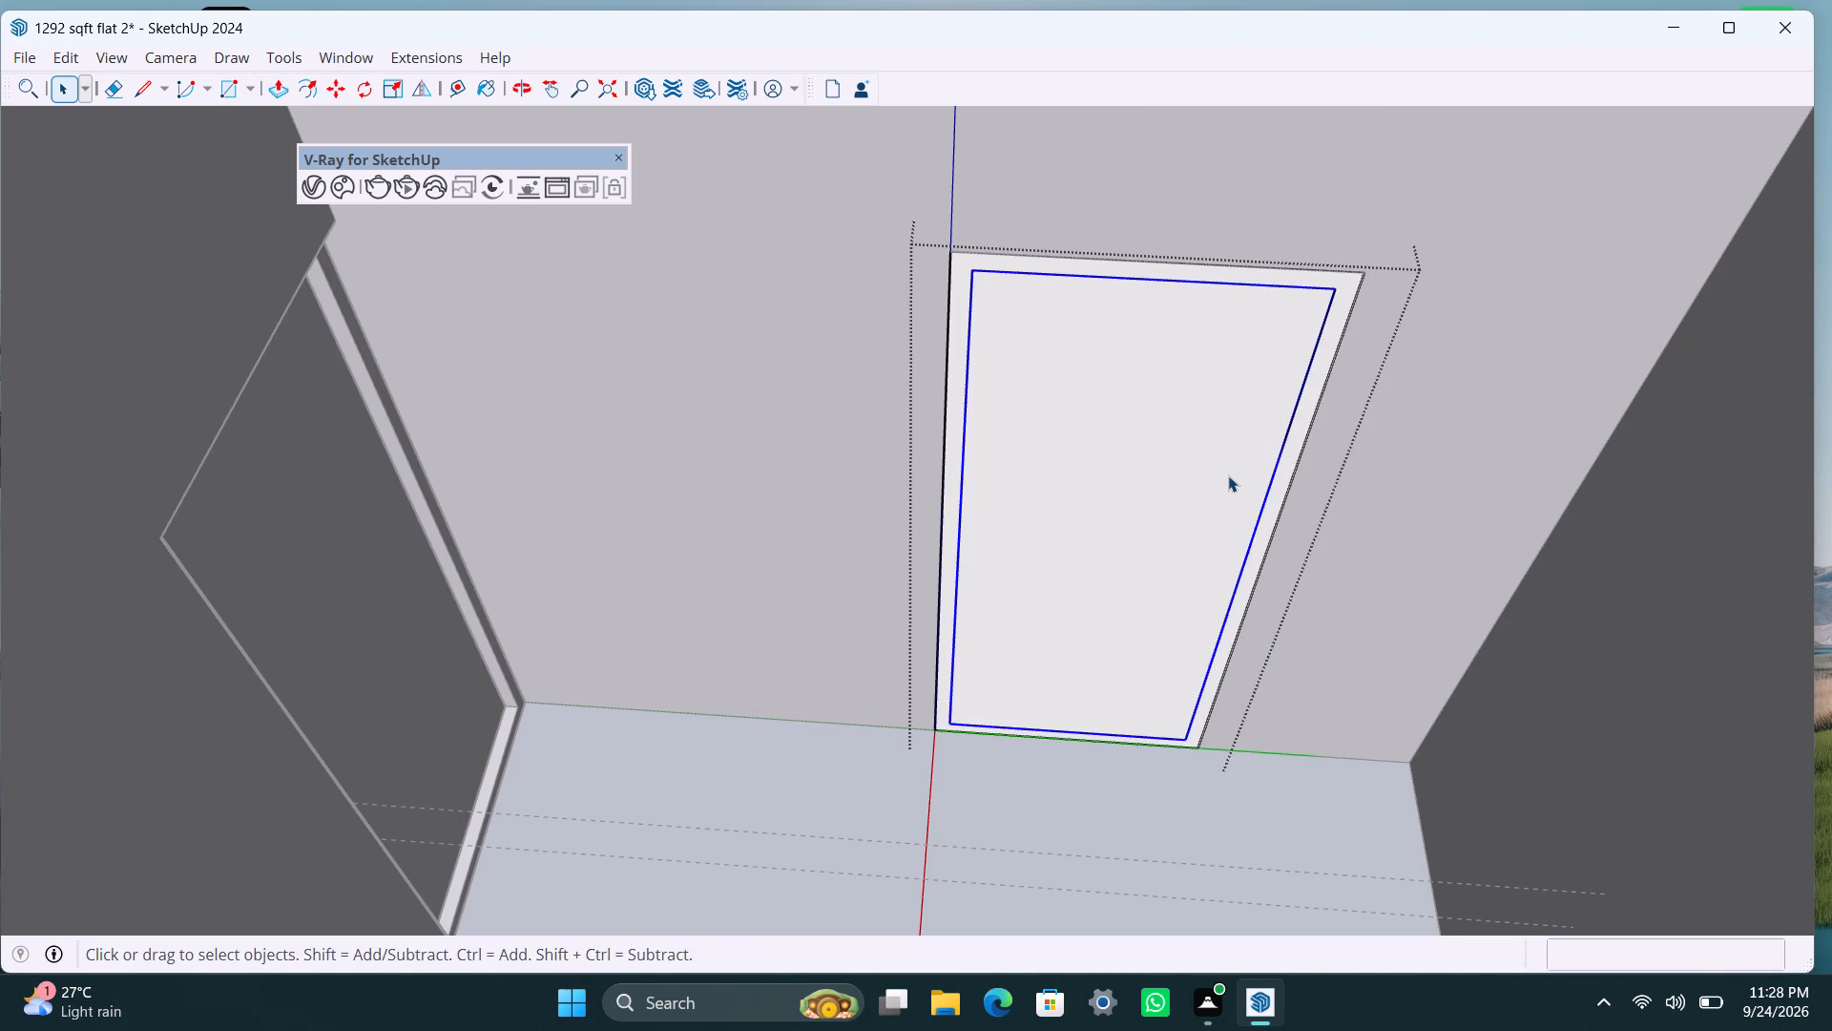
key(p)
drag(1223, 478, 1213, 441)
text(18mm)
key(Return)
key(space)
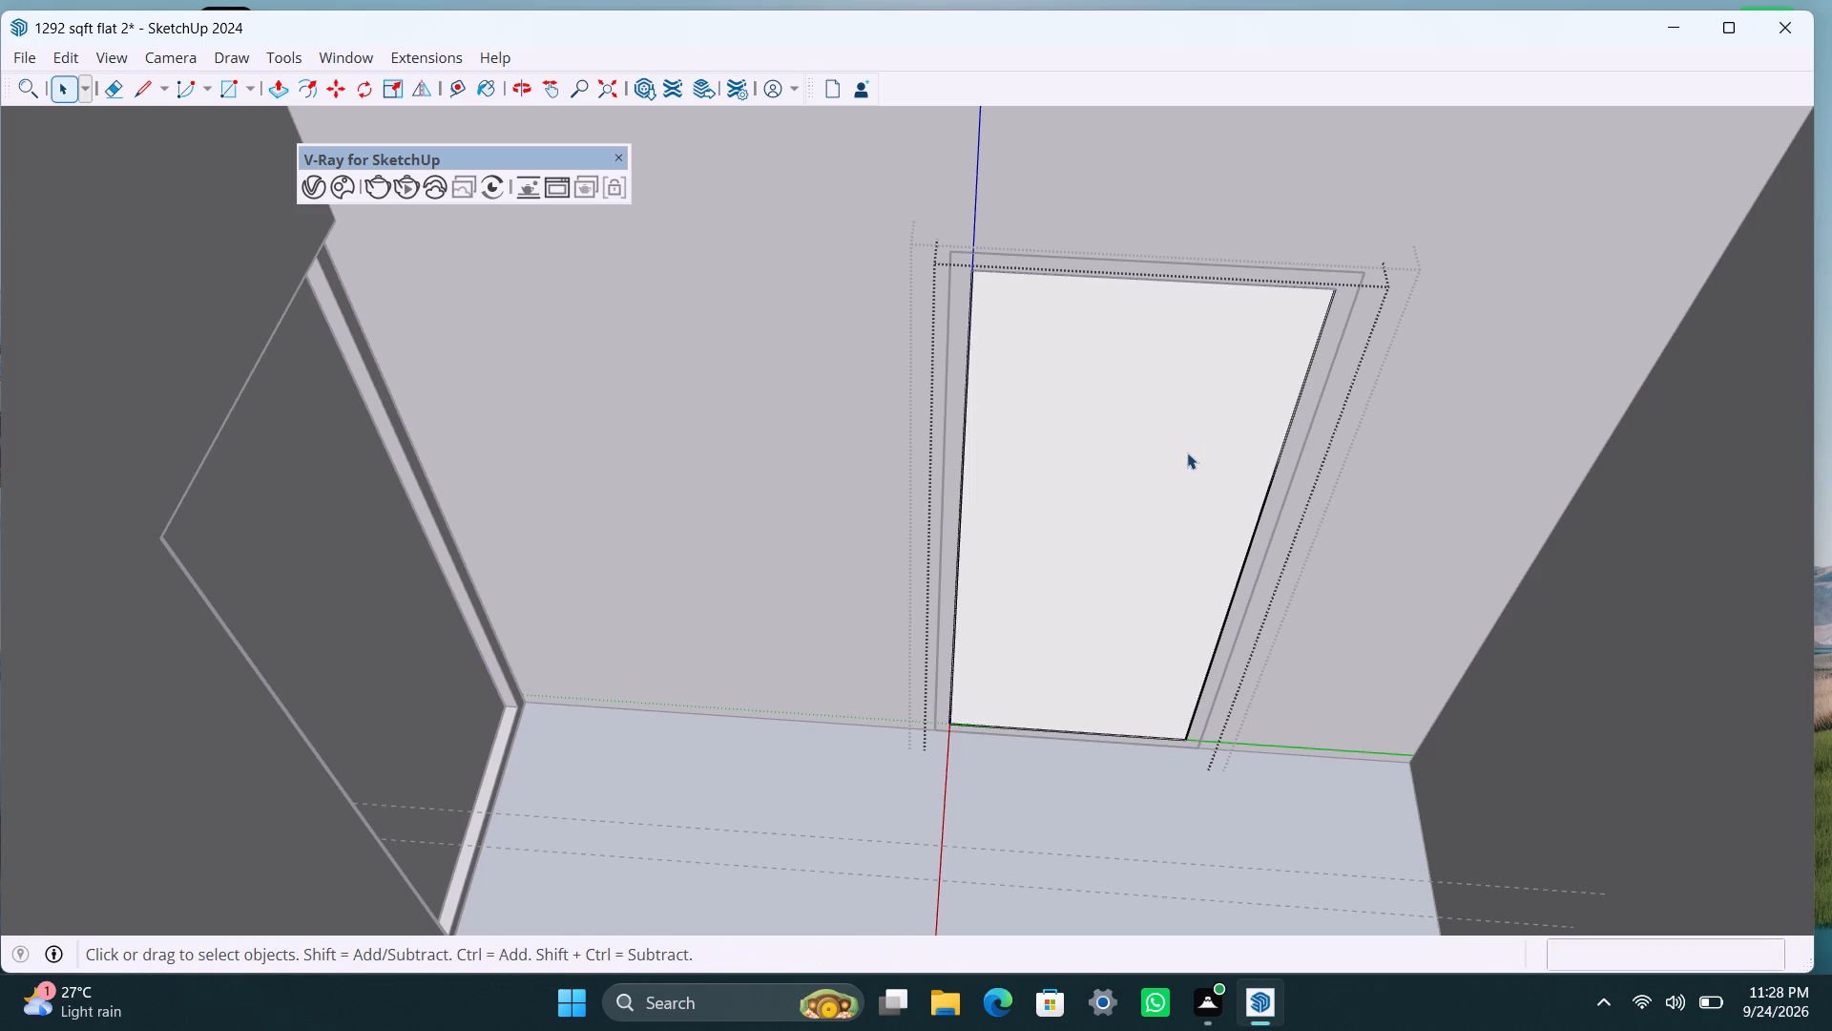
Place handle guides on the panel: 4' below its top edge, 8" above that guide, 6" in from one side edge and 1.5" further in.
key(t)
click(1163, 276)
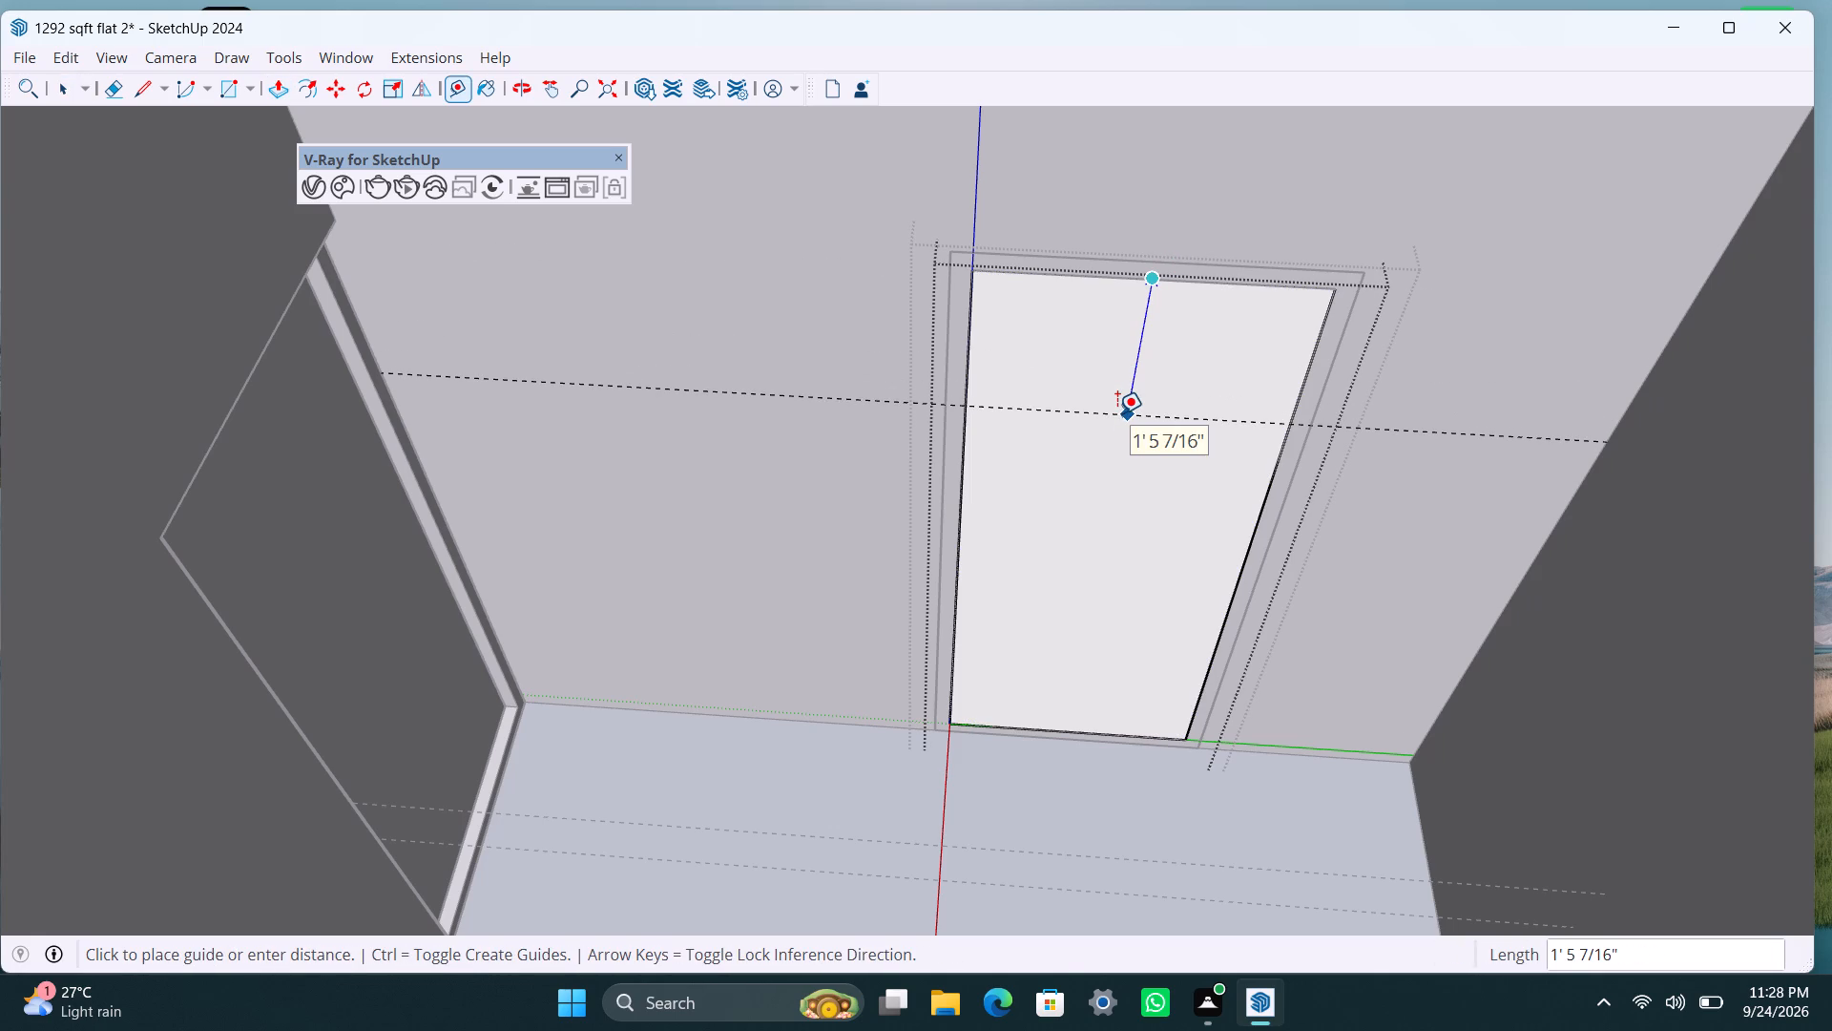
text(4')
key(Return)
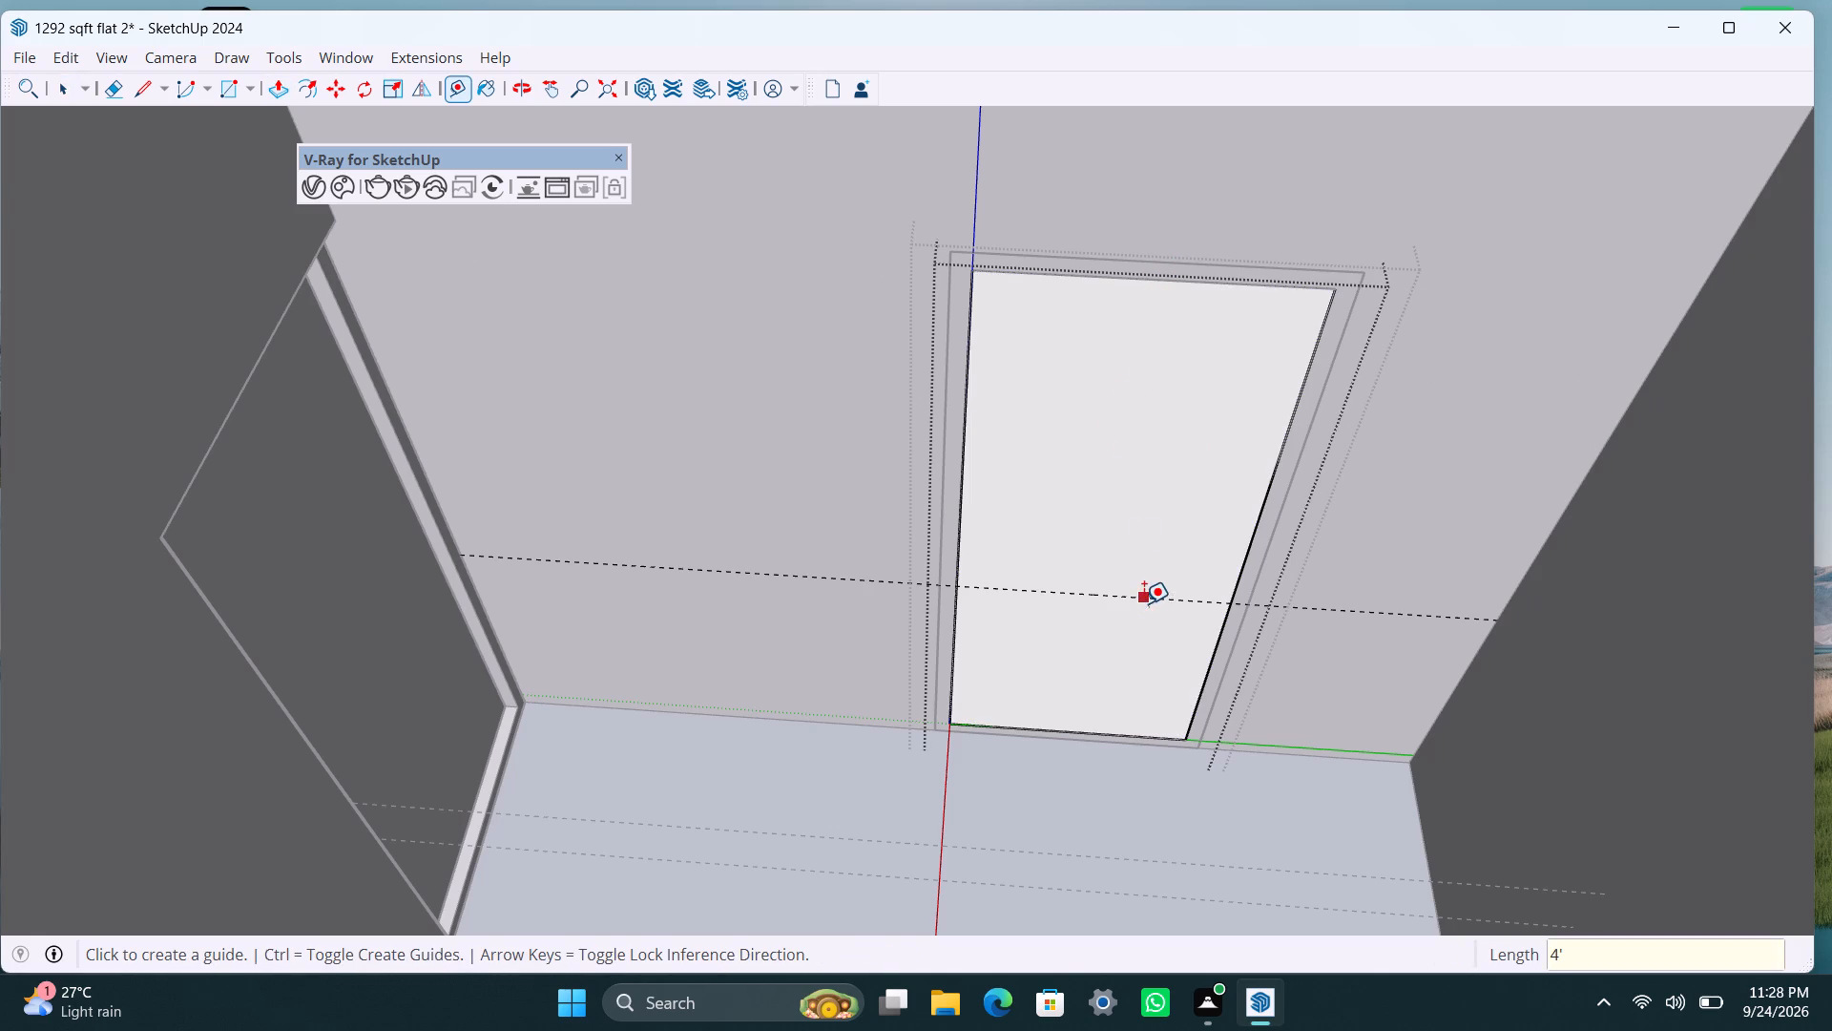
click(1145, 599)
text(8")
key(Return)
click(966, 491)
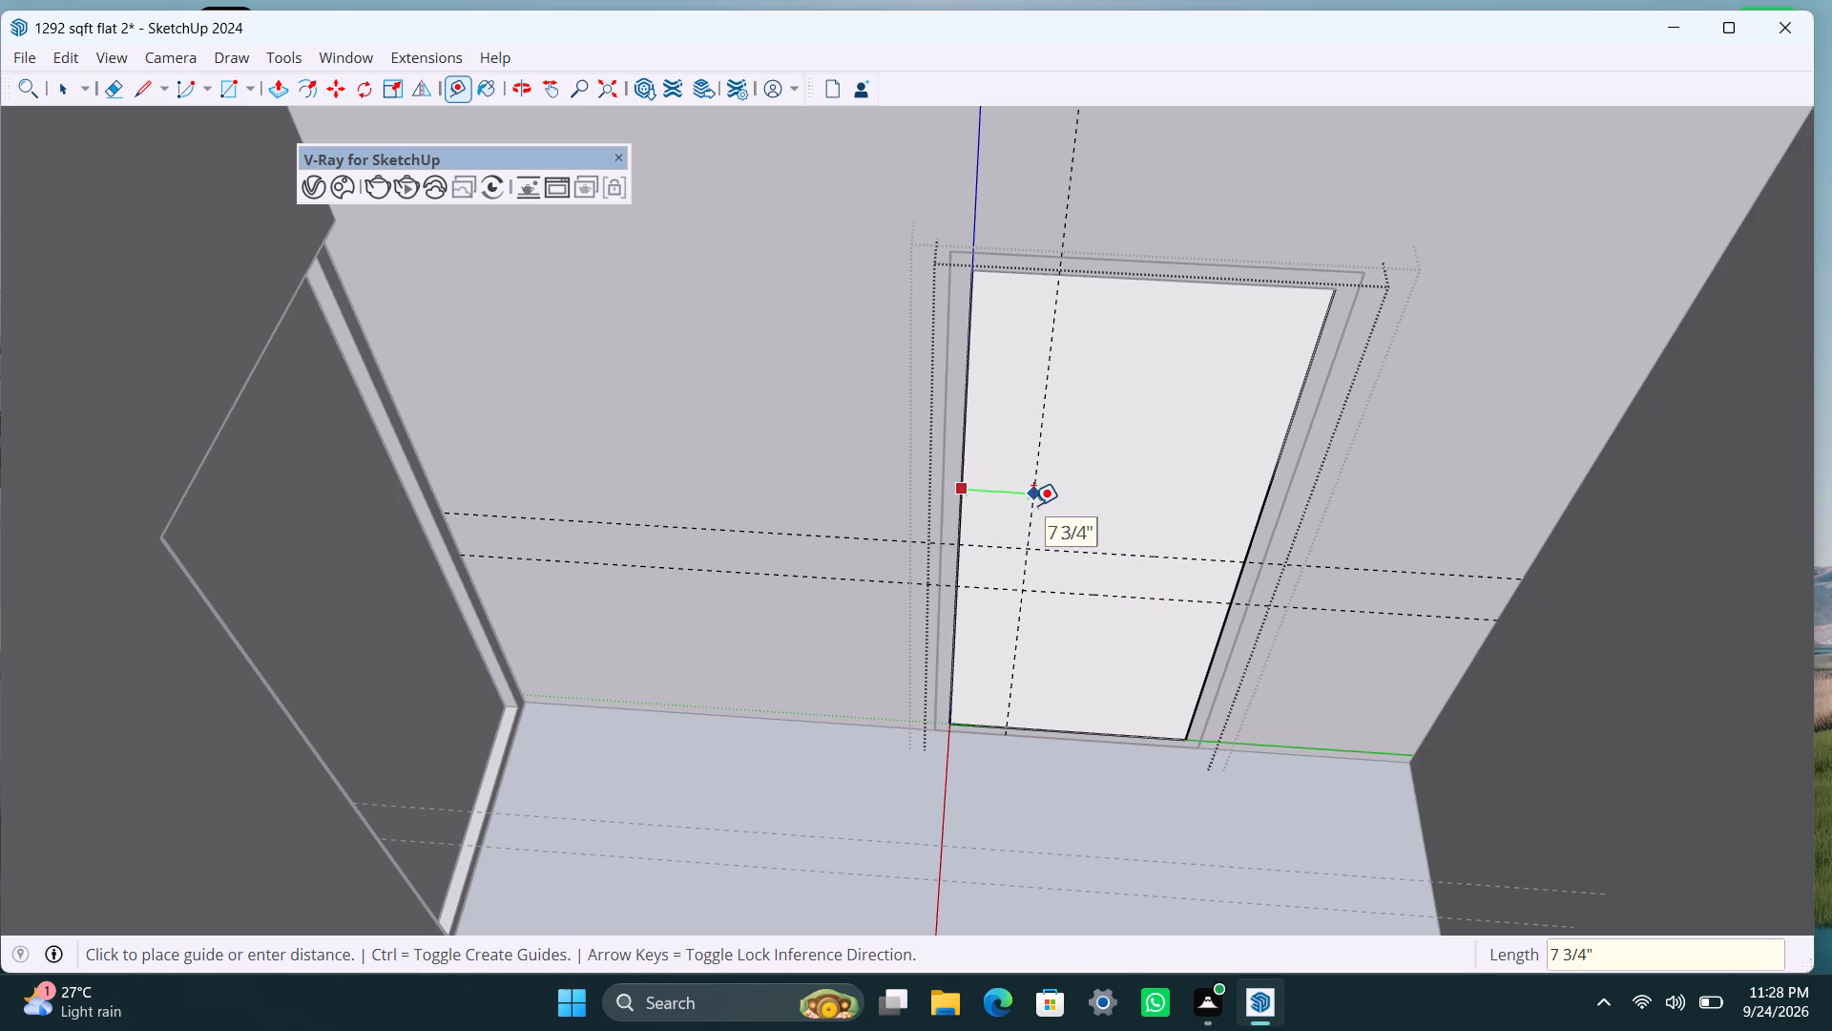
key(6)
key(shift+quotedbl)
key(Return)
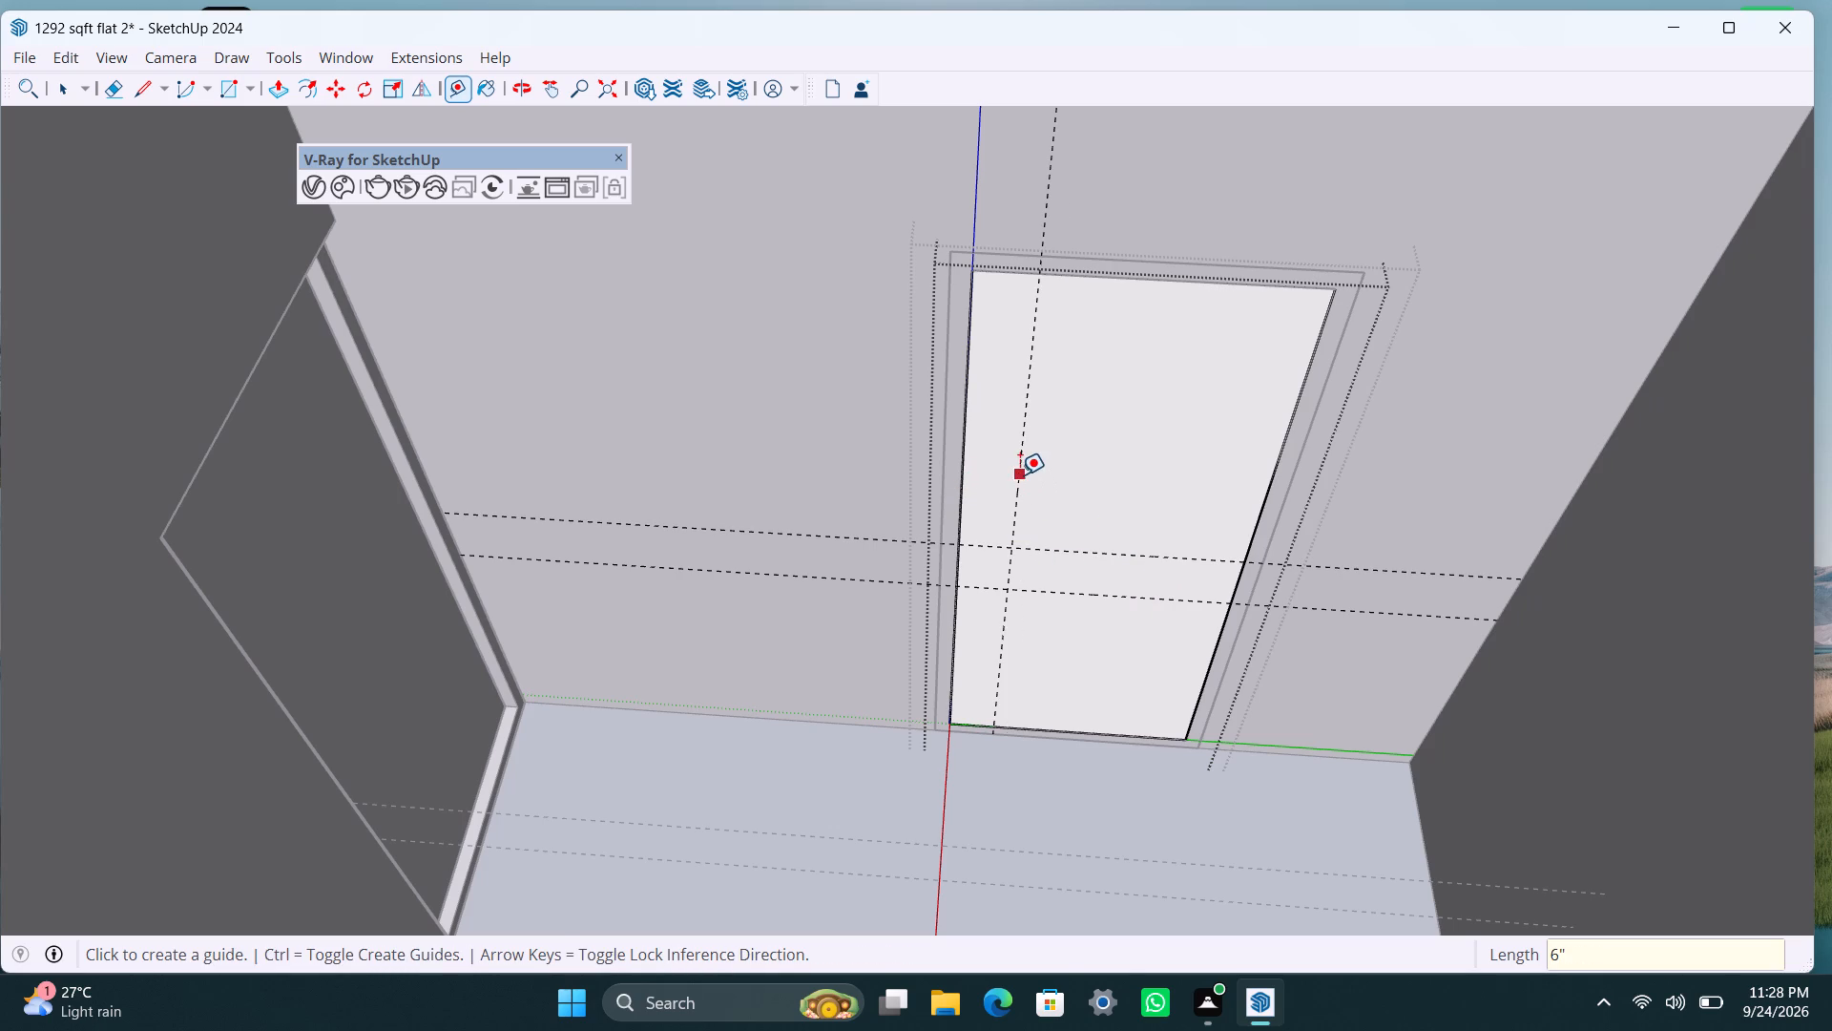
click(1020, 474)
key(1)
text(.5")
key(Return)
key(space)
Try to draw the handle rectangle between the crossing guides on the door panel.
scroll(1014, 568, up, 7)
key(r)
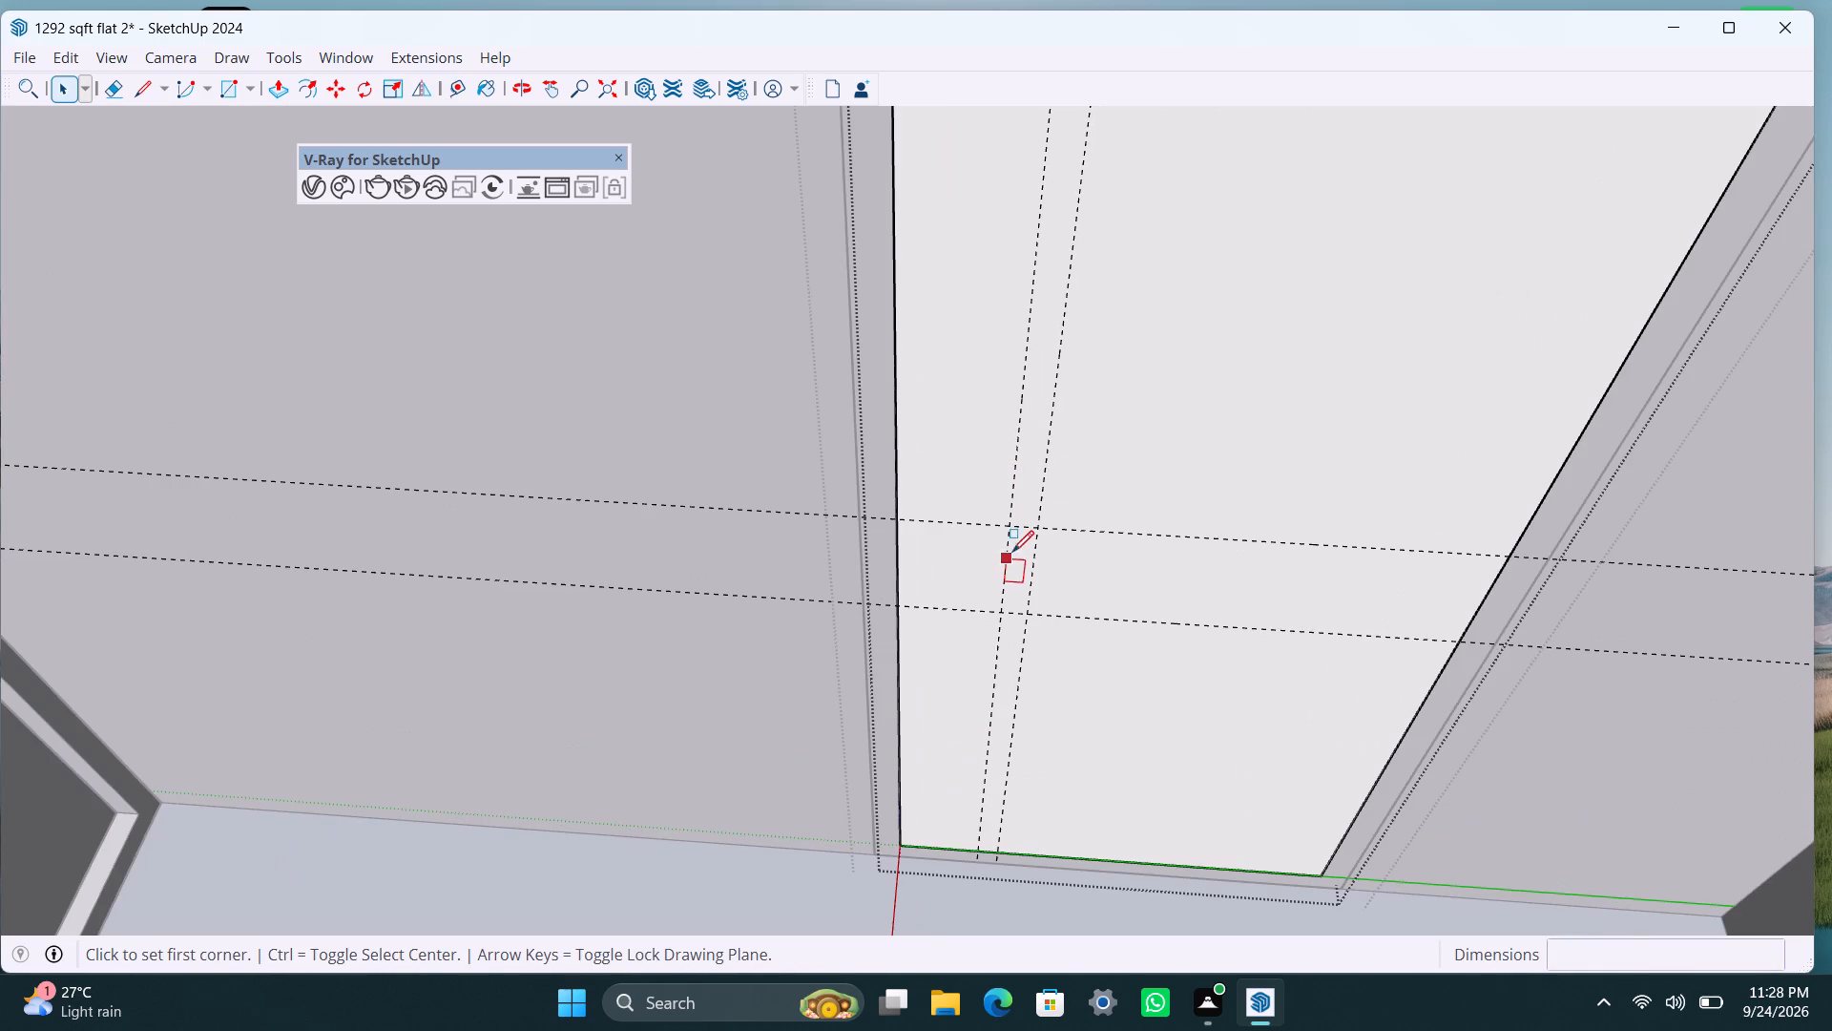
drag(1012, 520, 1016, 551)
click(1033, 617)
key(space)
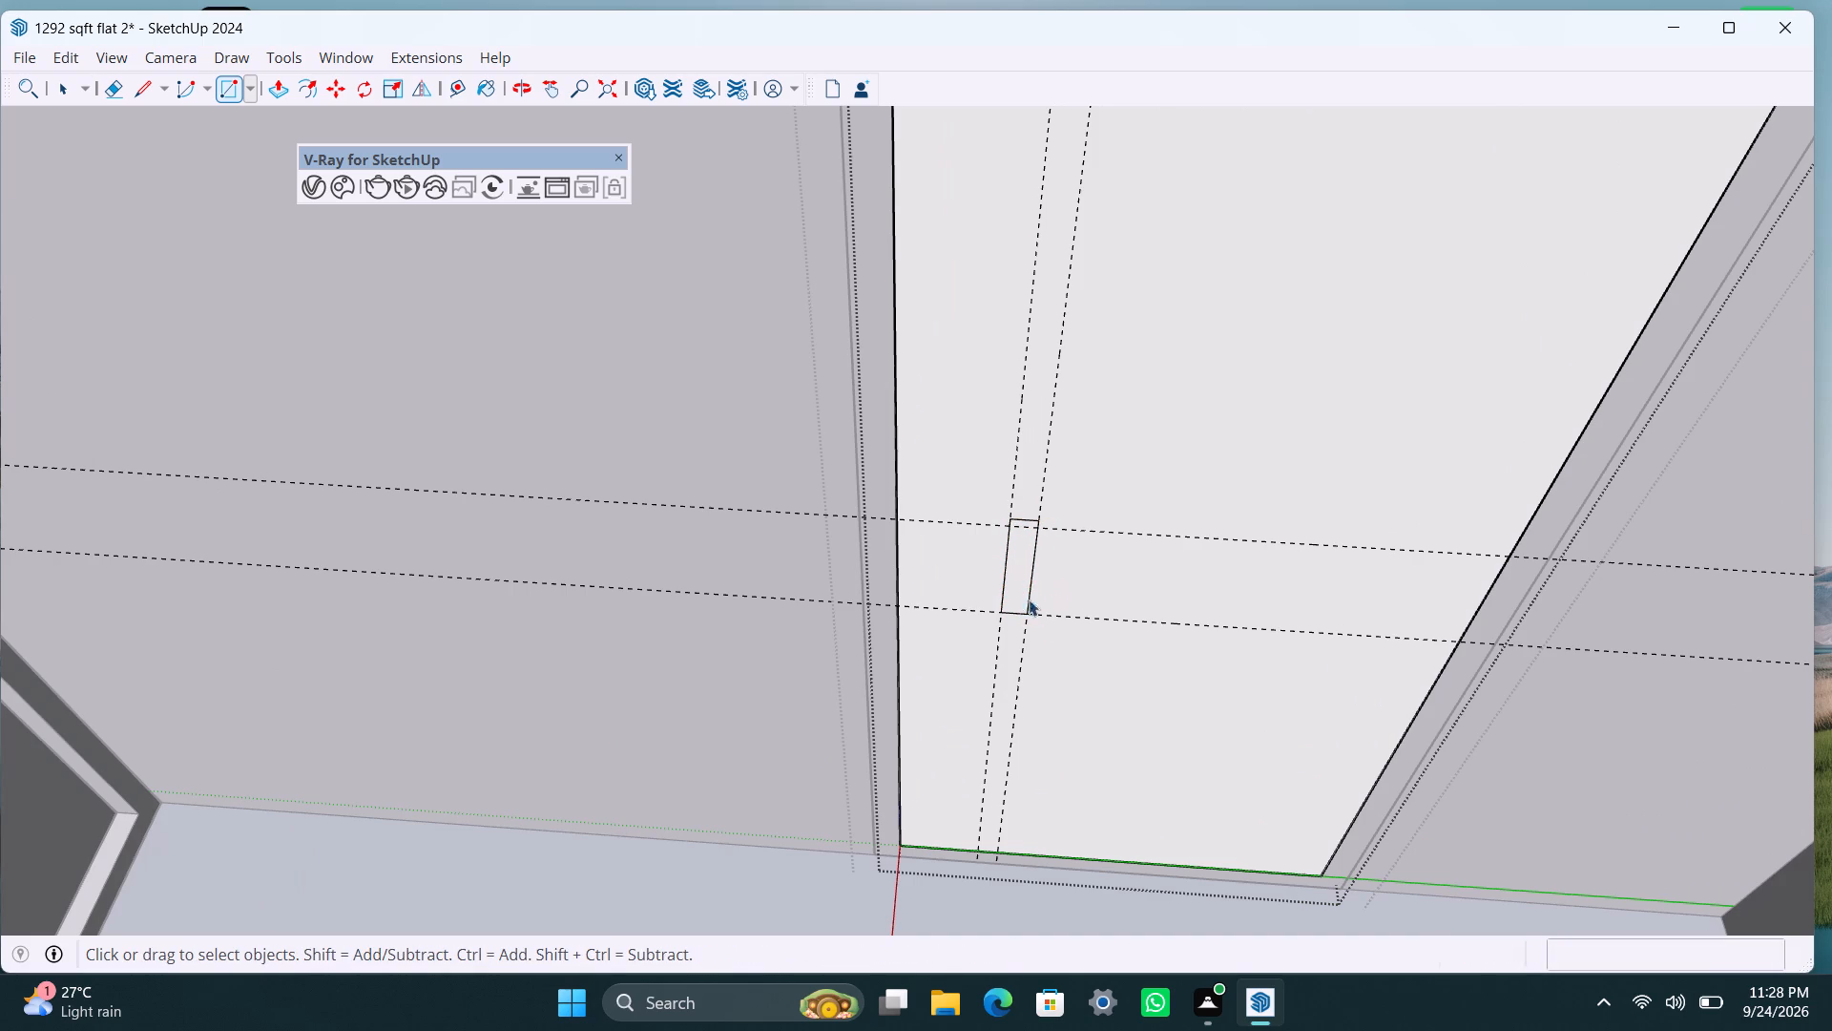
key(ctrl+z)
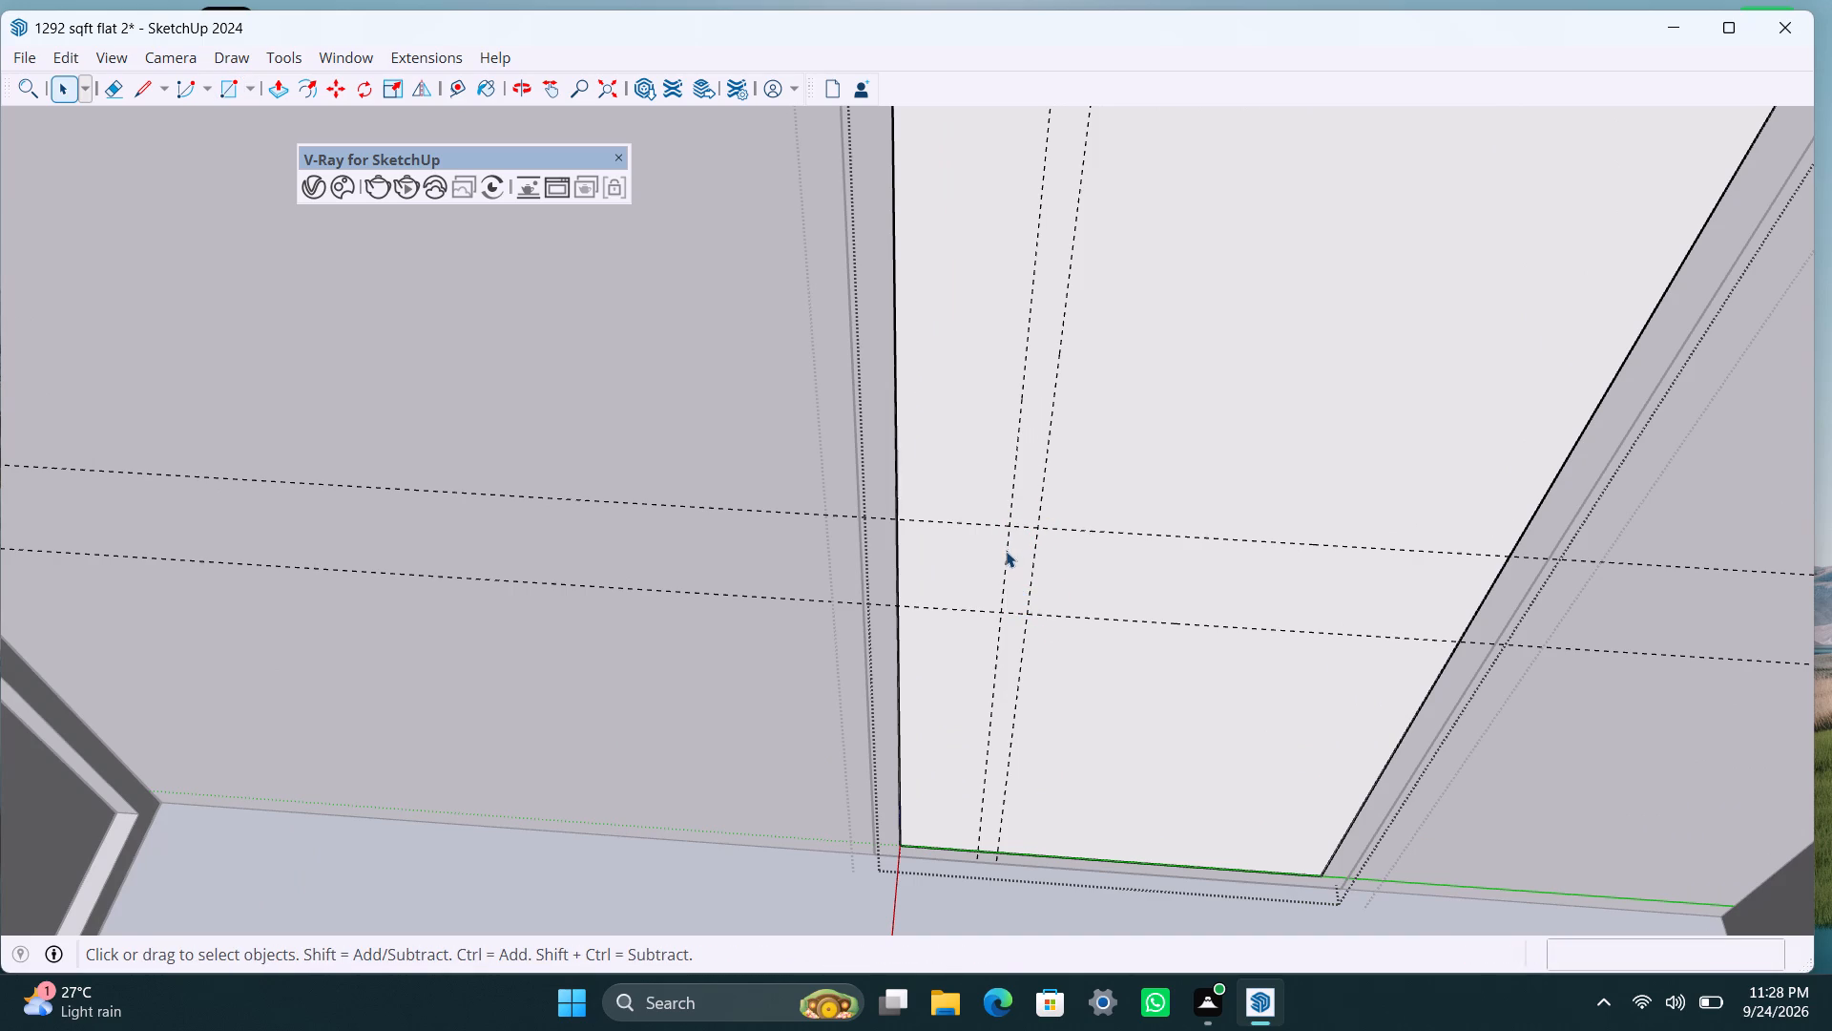
Draw a 1 1/2" by 8" handle rectangle between the guide intersections on the panel and make it a group.
key(r)
drag(1007, 528, 1024, 558)
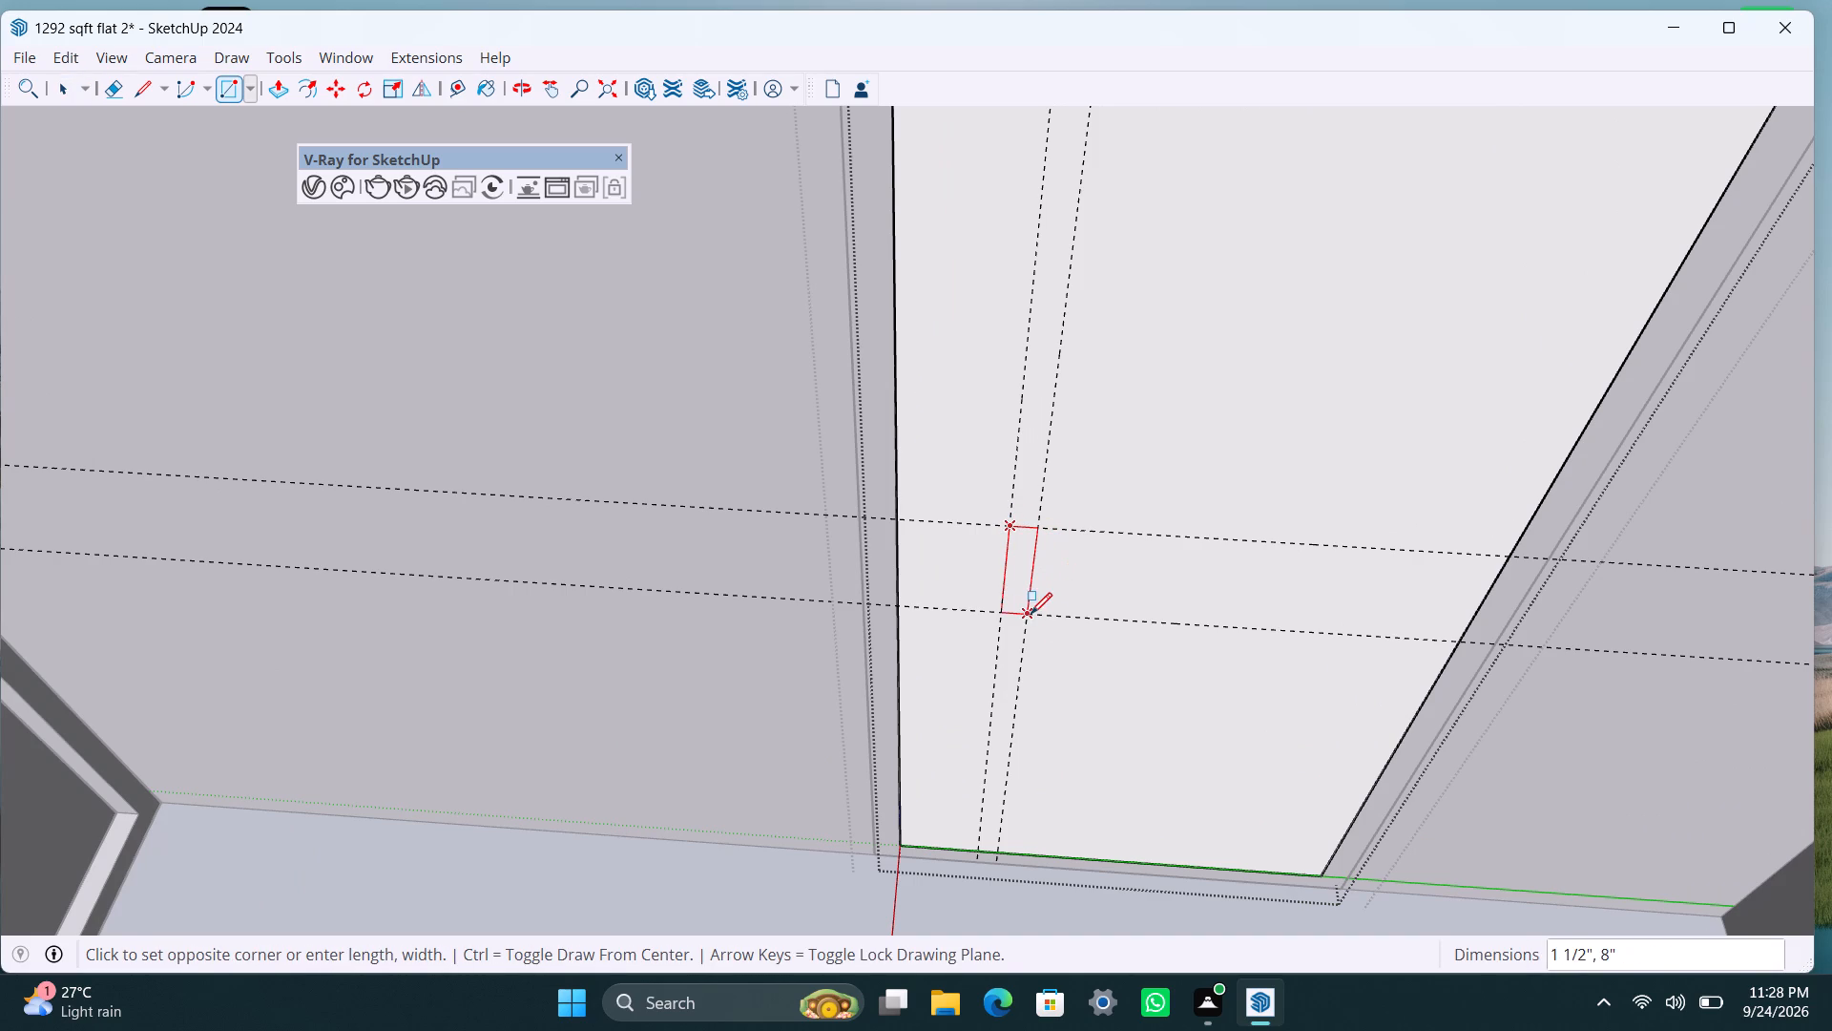
click(1030, 613)
key(space)
double_click(1026, 599)
right_click(1025, 597)
click(1135, 233)
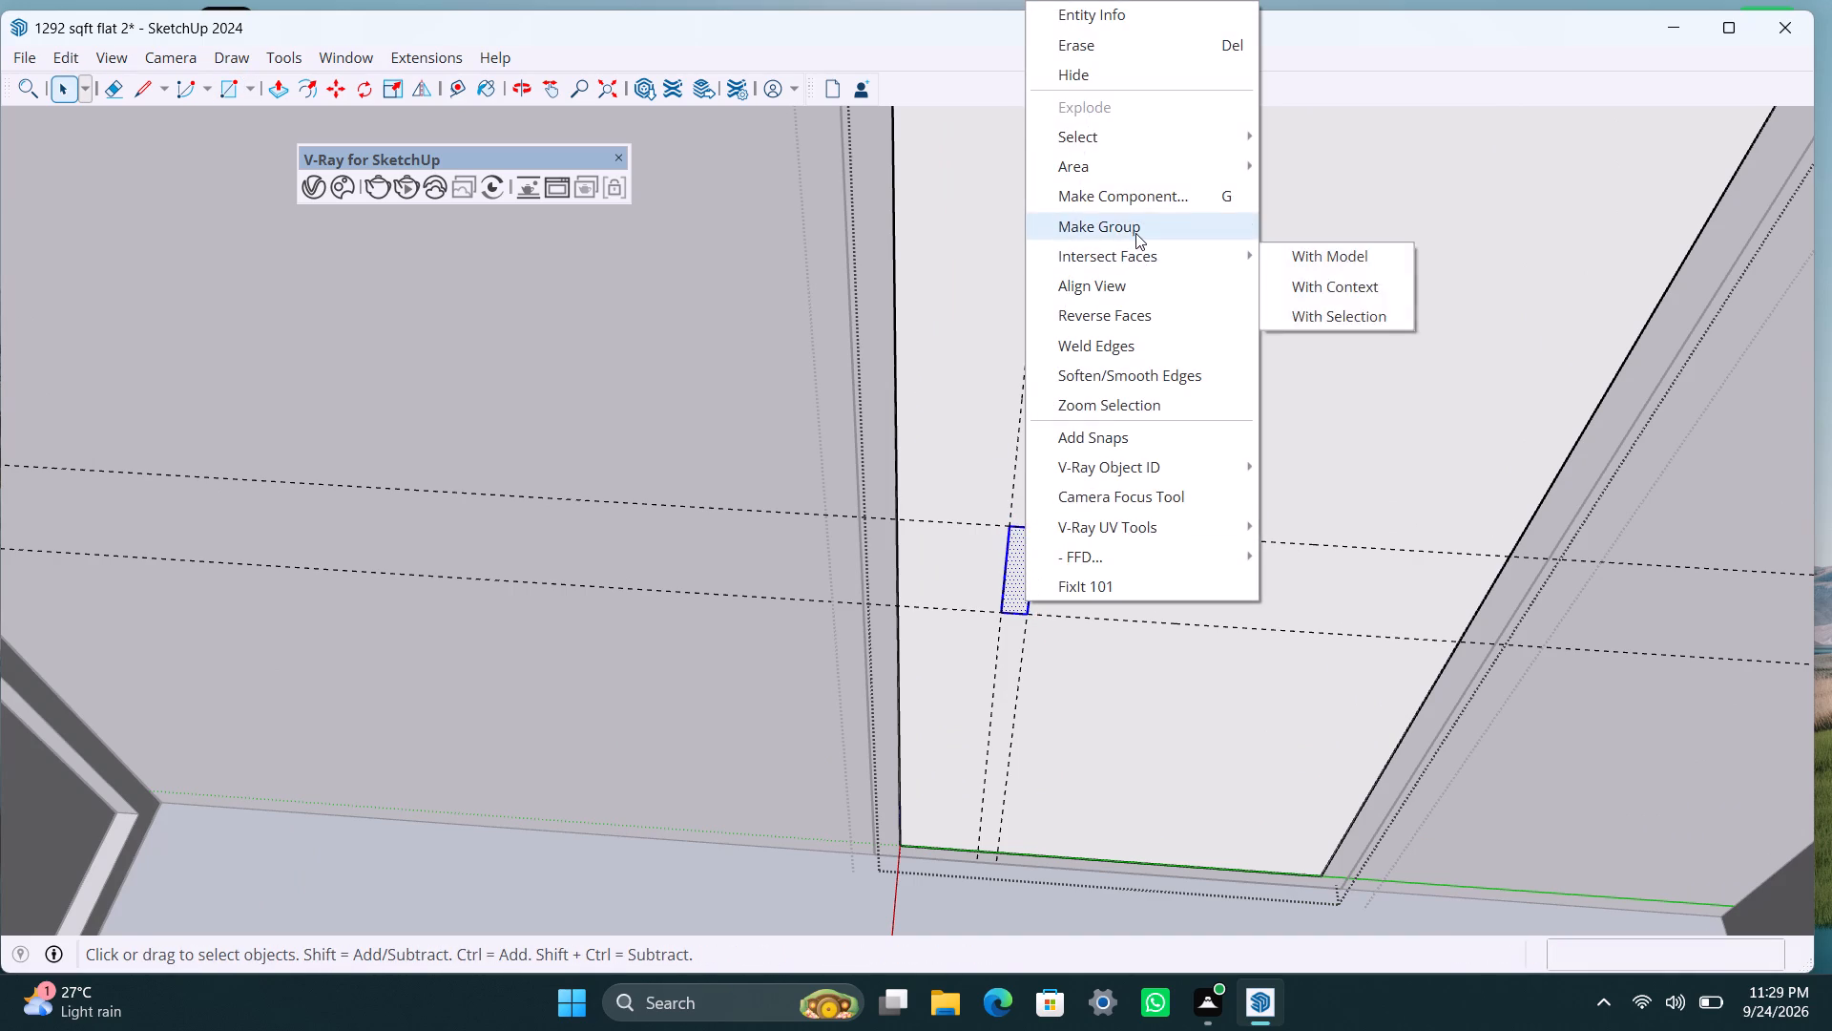
Extrude the handle face 0.5" with Push/Pull, leave the nested door groups and maximize the program window.
scroll(975, 638, up, 5)
triple_click(1049, 533)
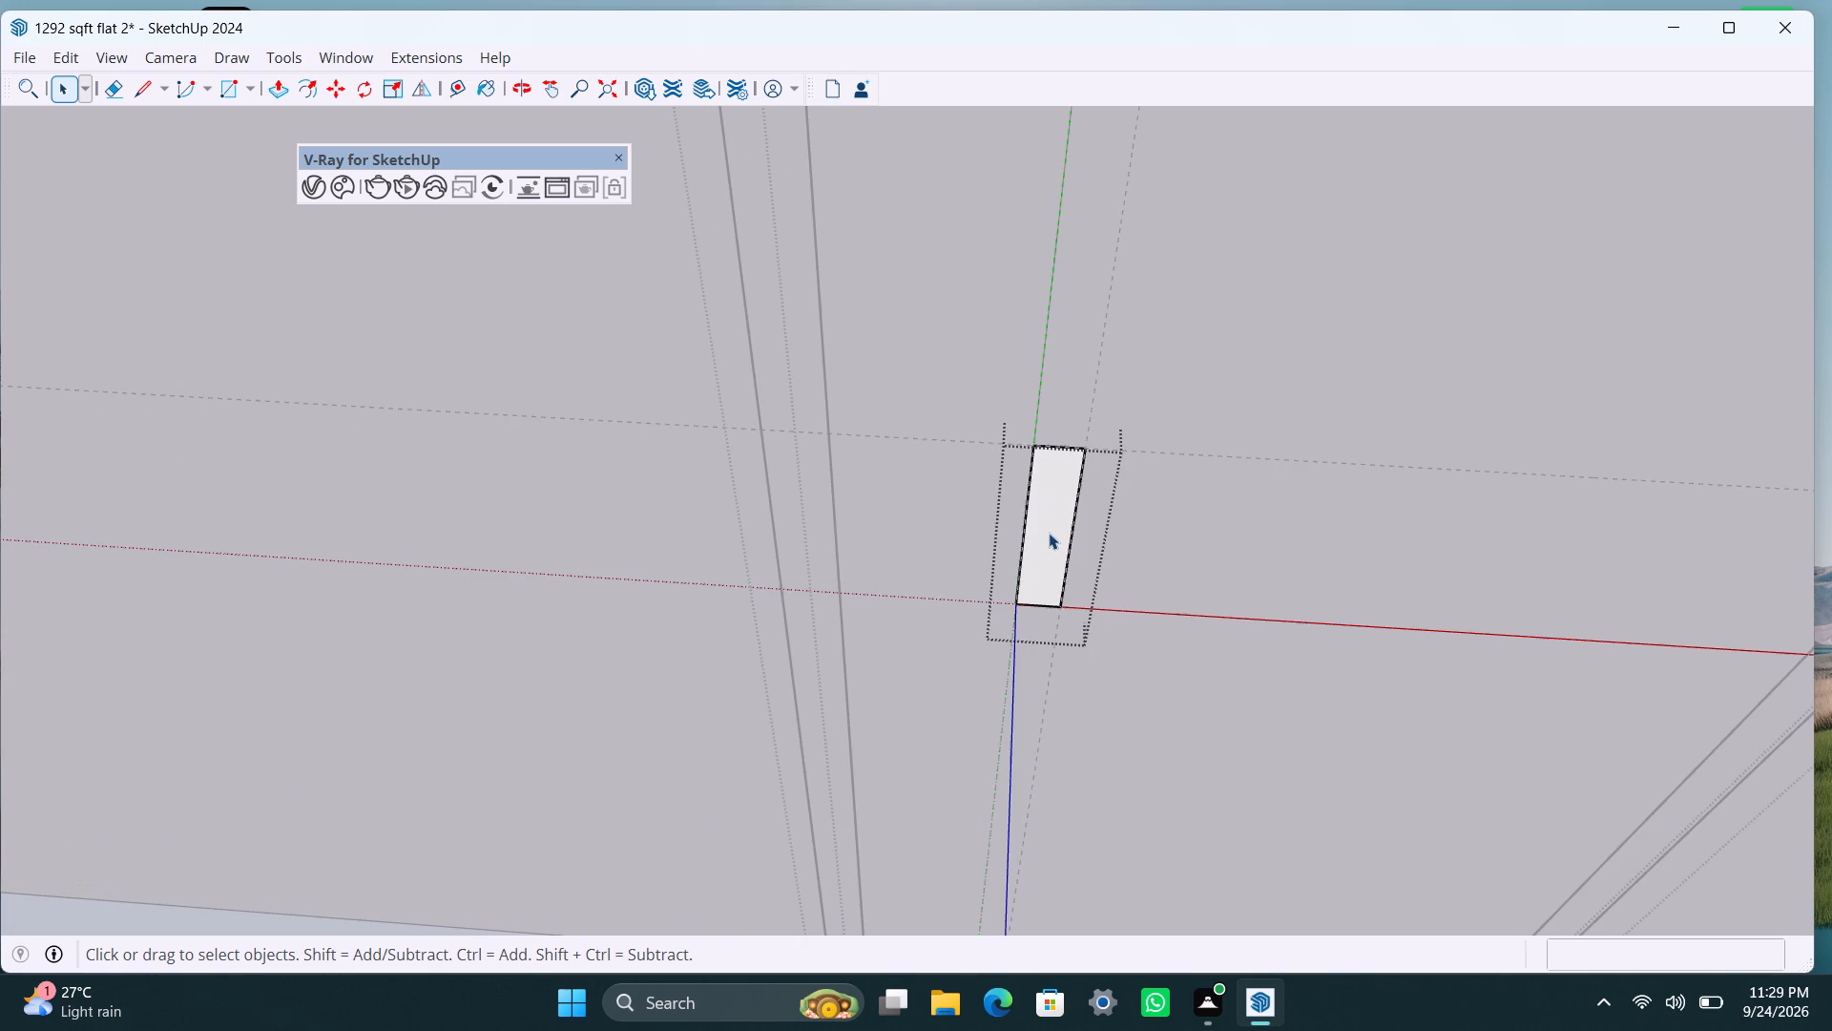
key(p)
drag(1049, 533, 1051, 564)
text(0.5")
key(Return)
key(space)
scroll(1034, 608, down, 5)
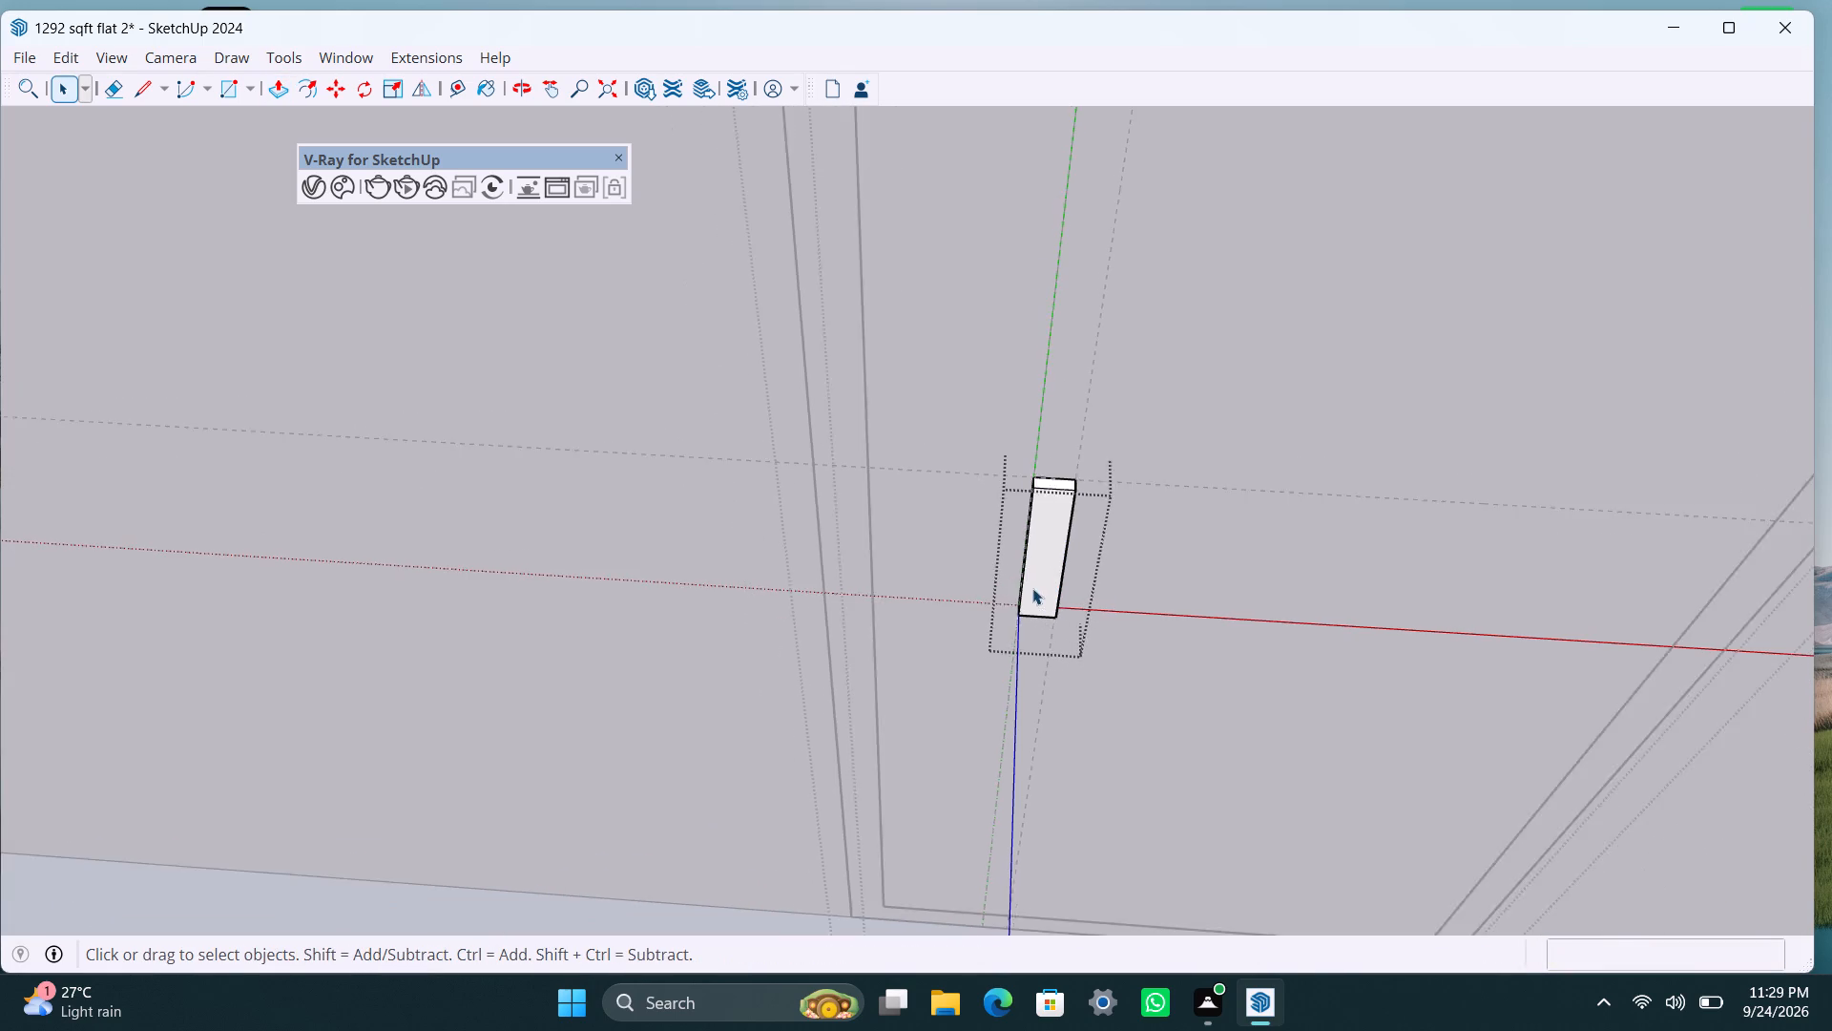
scroll(1032, 588, down, 20)
scroll(1032, 588, down, 9)
click(1373, 59)
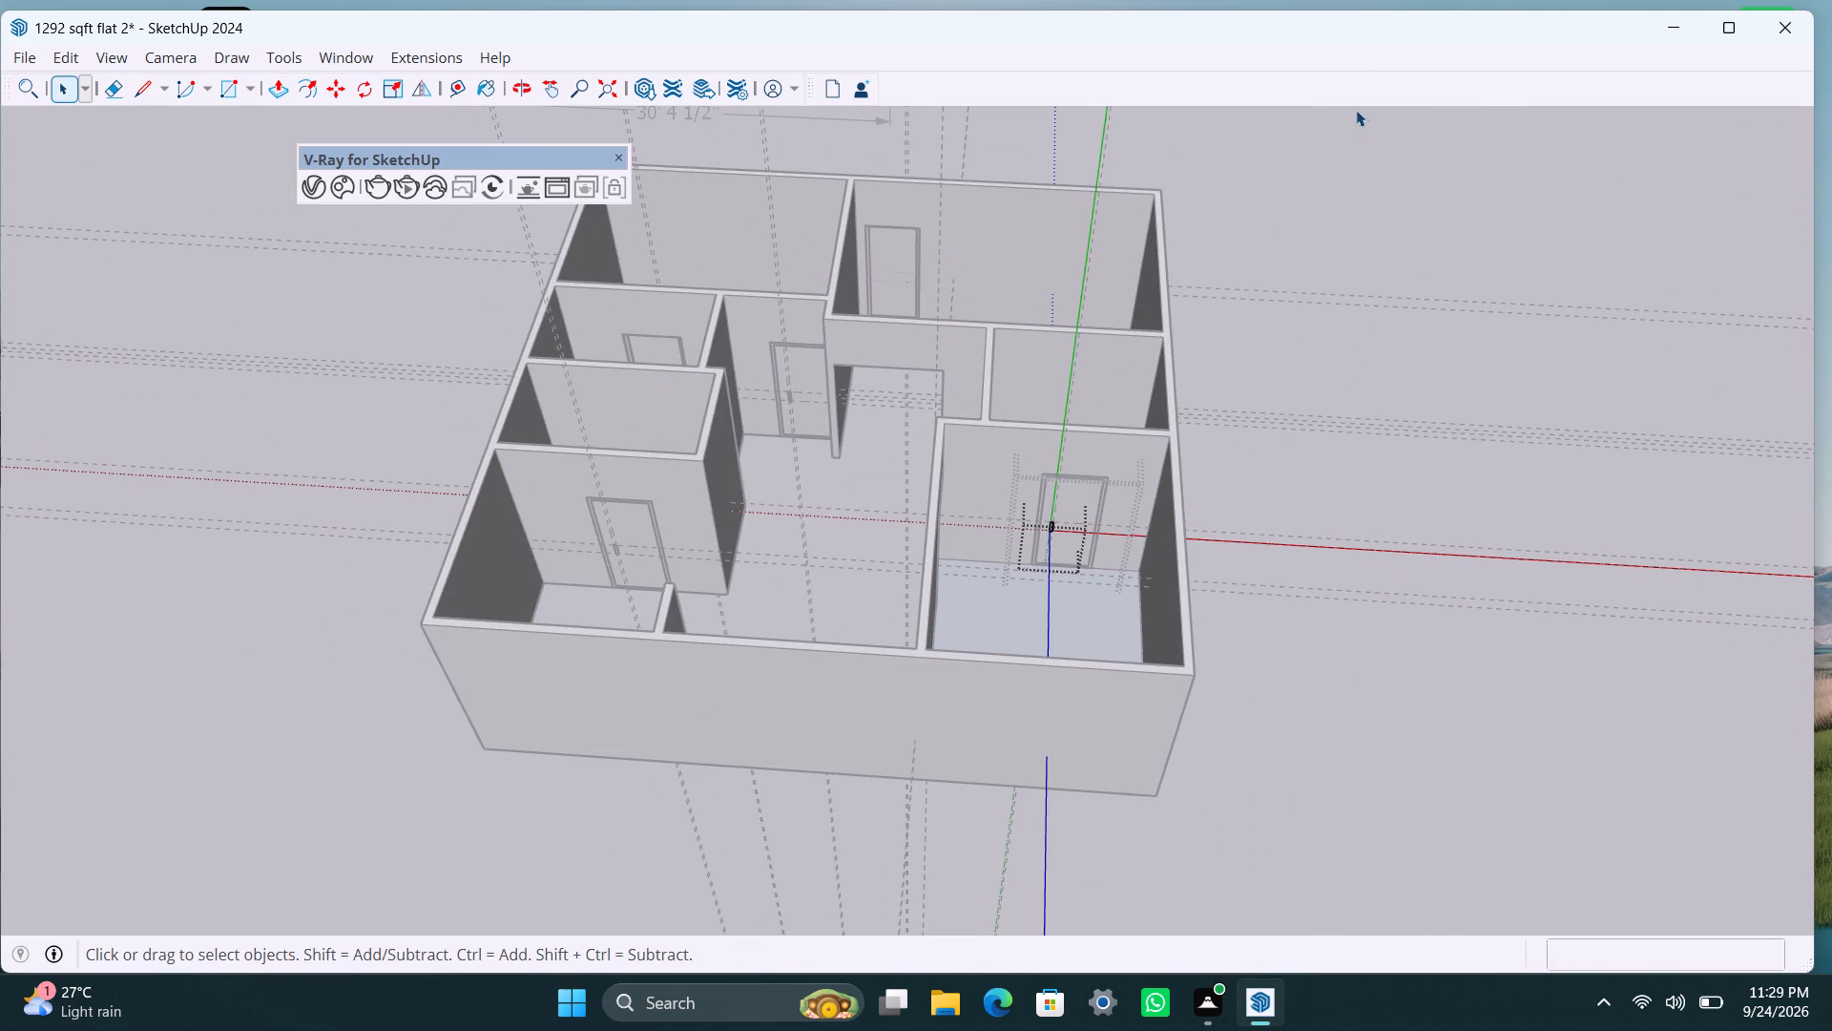
double_click(1359, 126)
click(1721, 27)
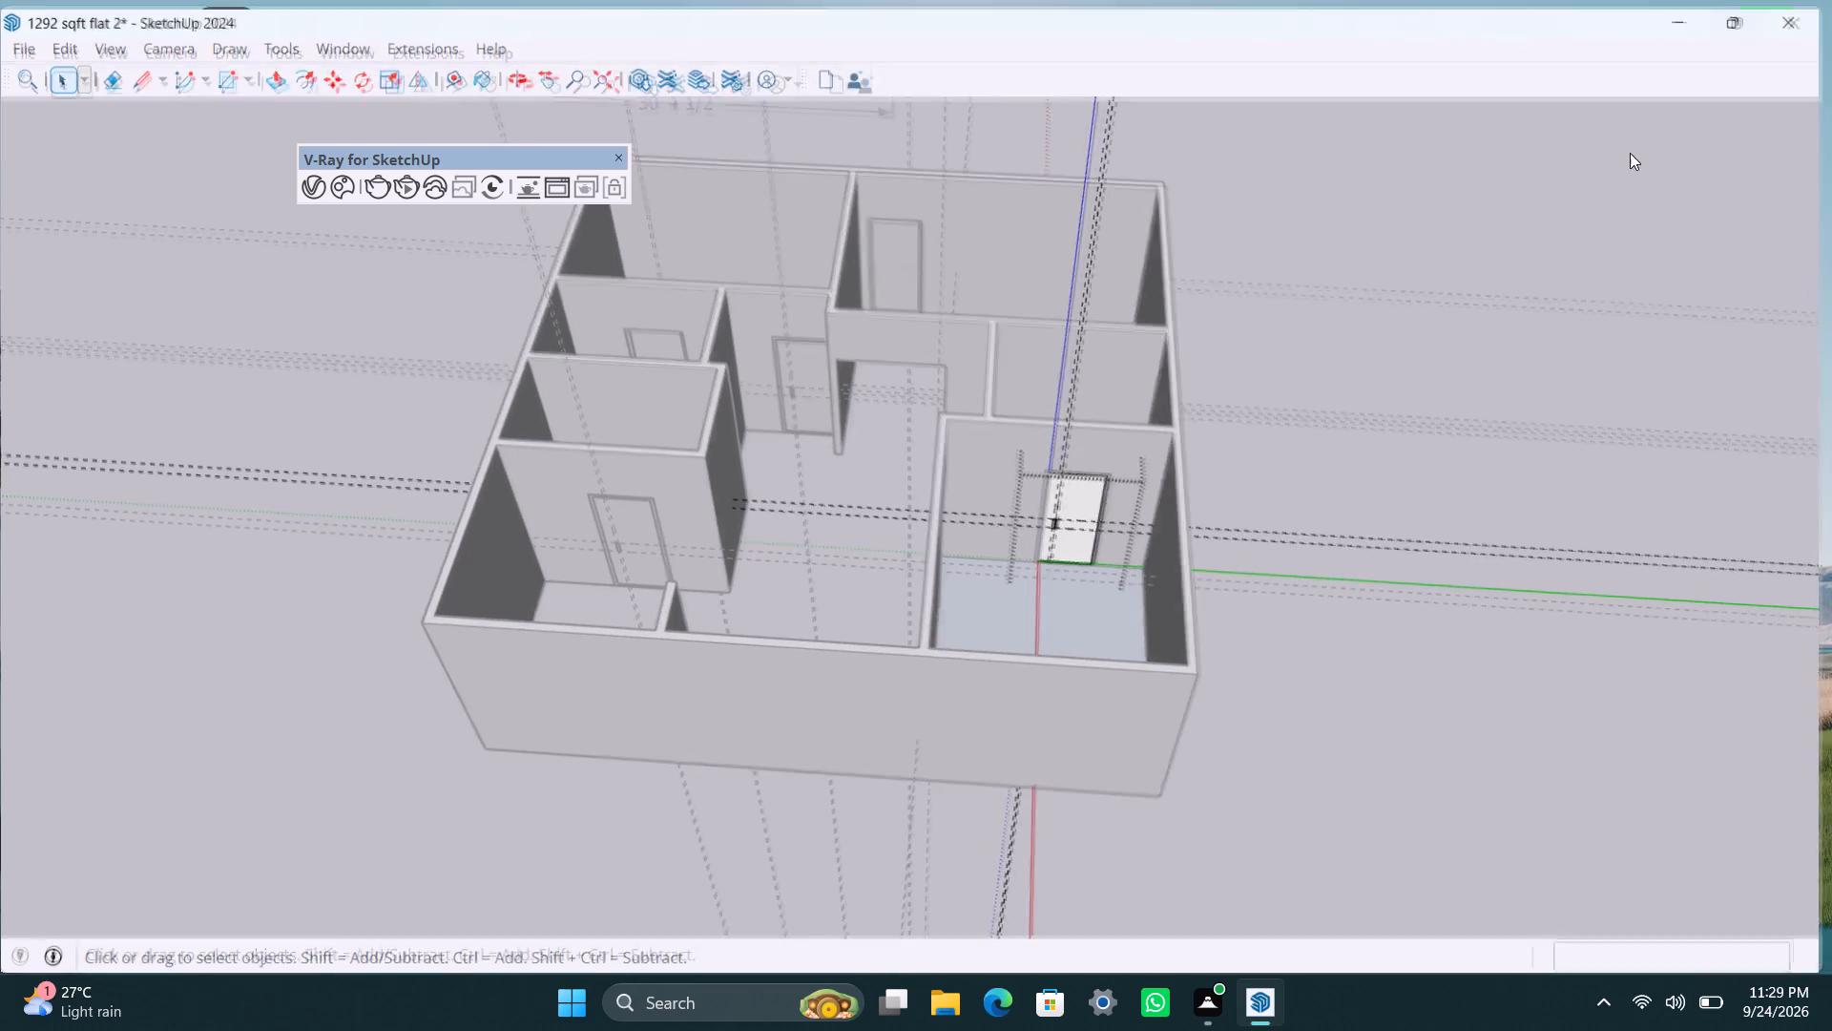
click(1565, 191)
scroll(1295, 414, up, 1)
triple_click(1375, 252)
click(1375, 252)
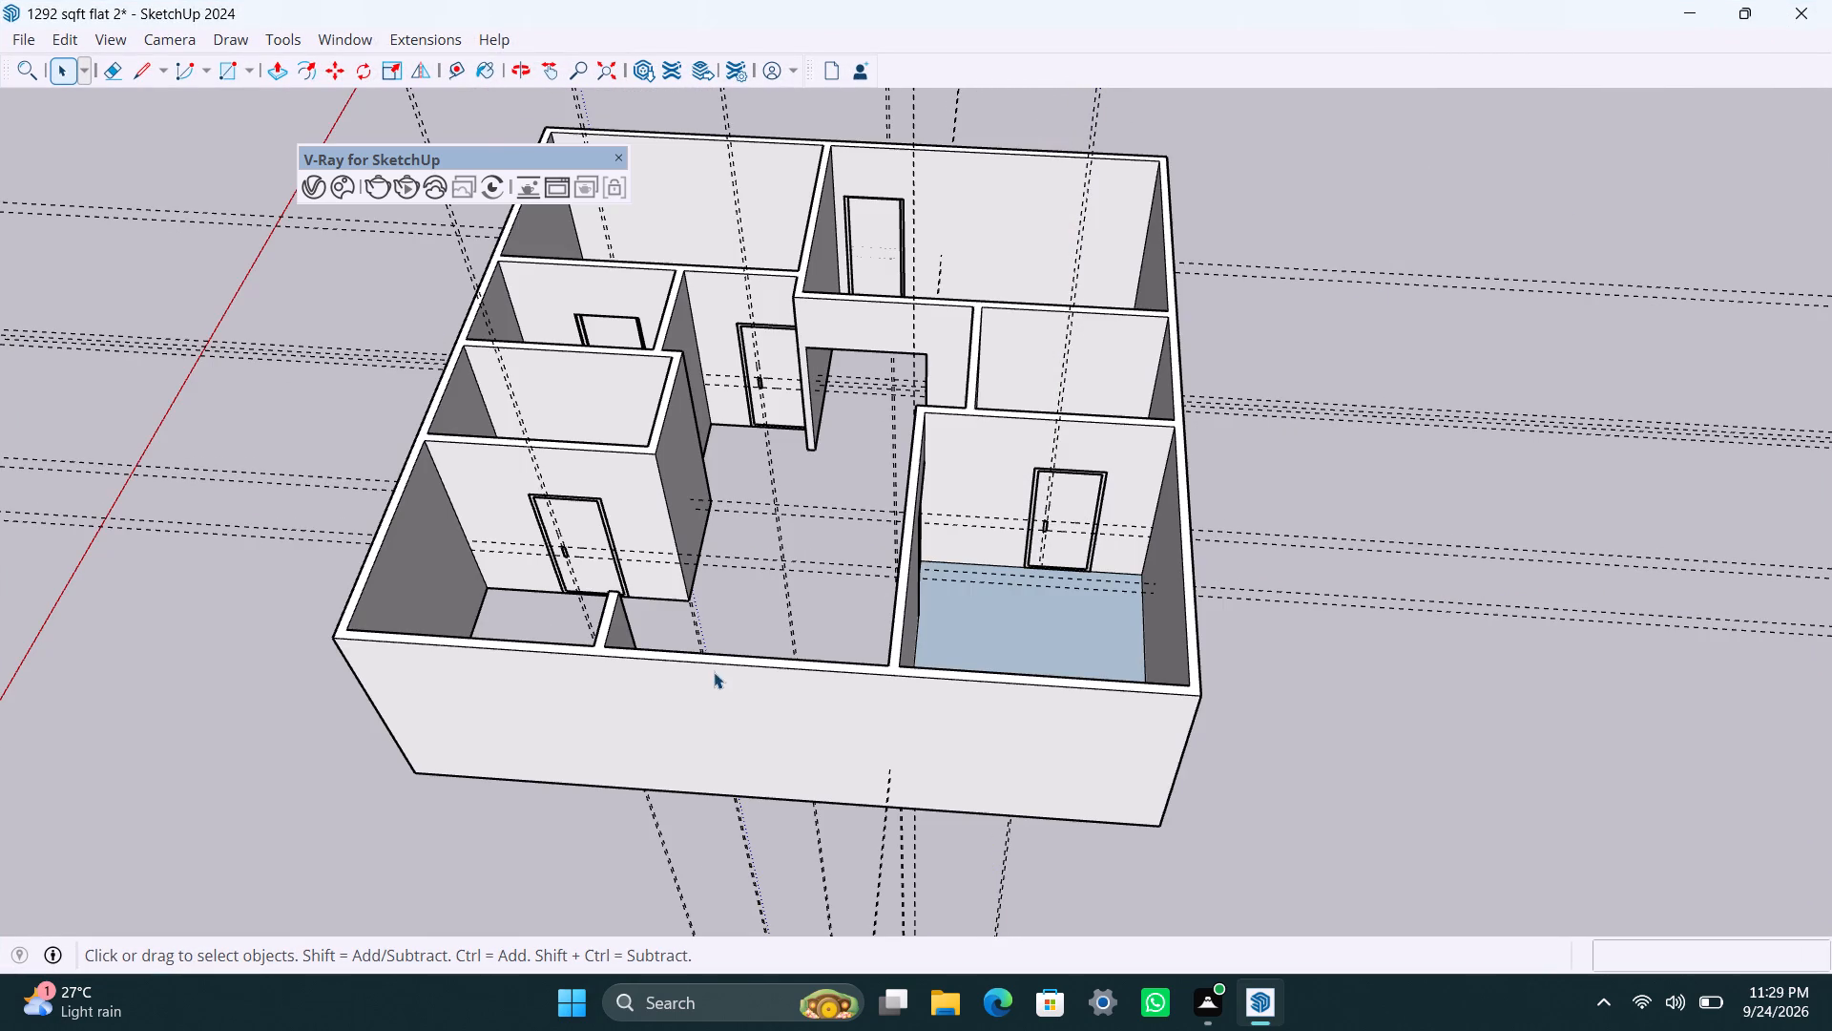
Inside the walls group, delete the floor faces in the front corner room, the small room behind it and the small room across the hall.
middle_drag(954, 684, 964, 886)
scroll(1035, 756, up, 3)
double_click(1036, 734)
click(1033, 712)
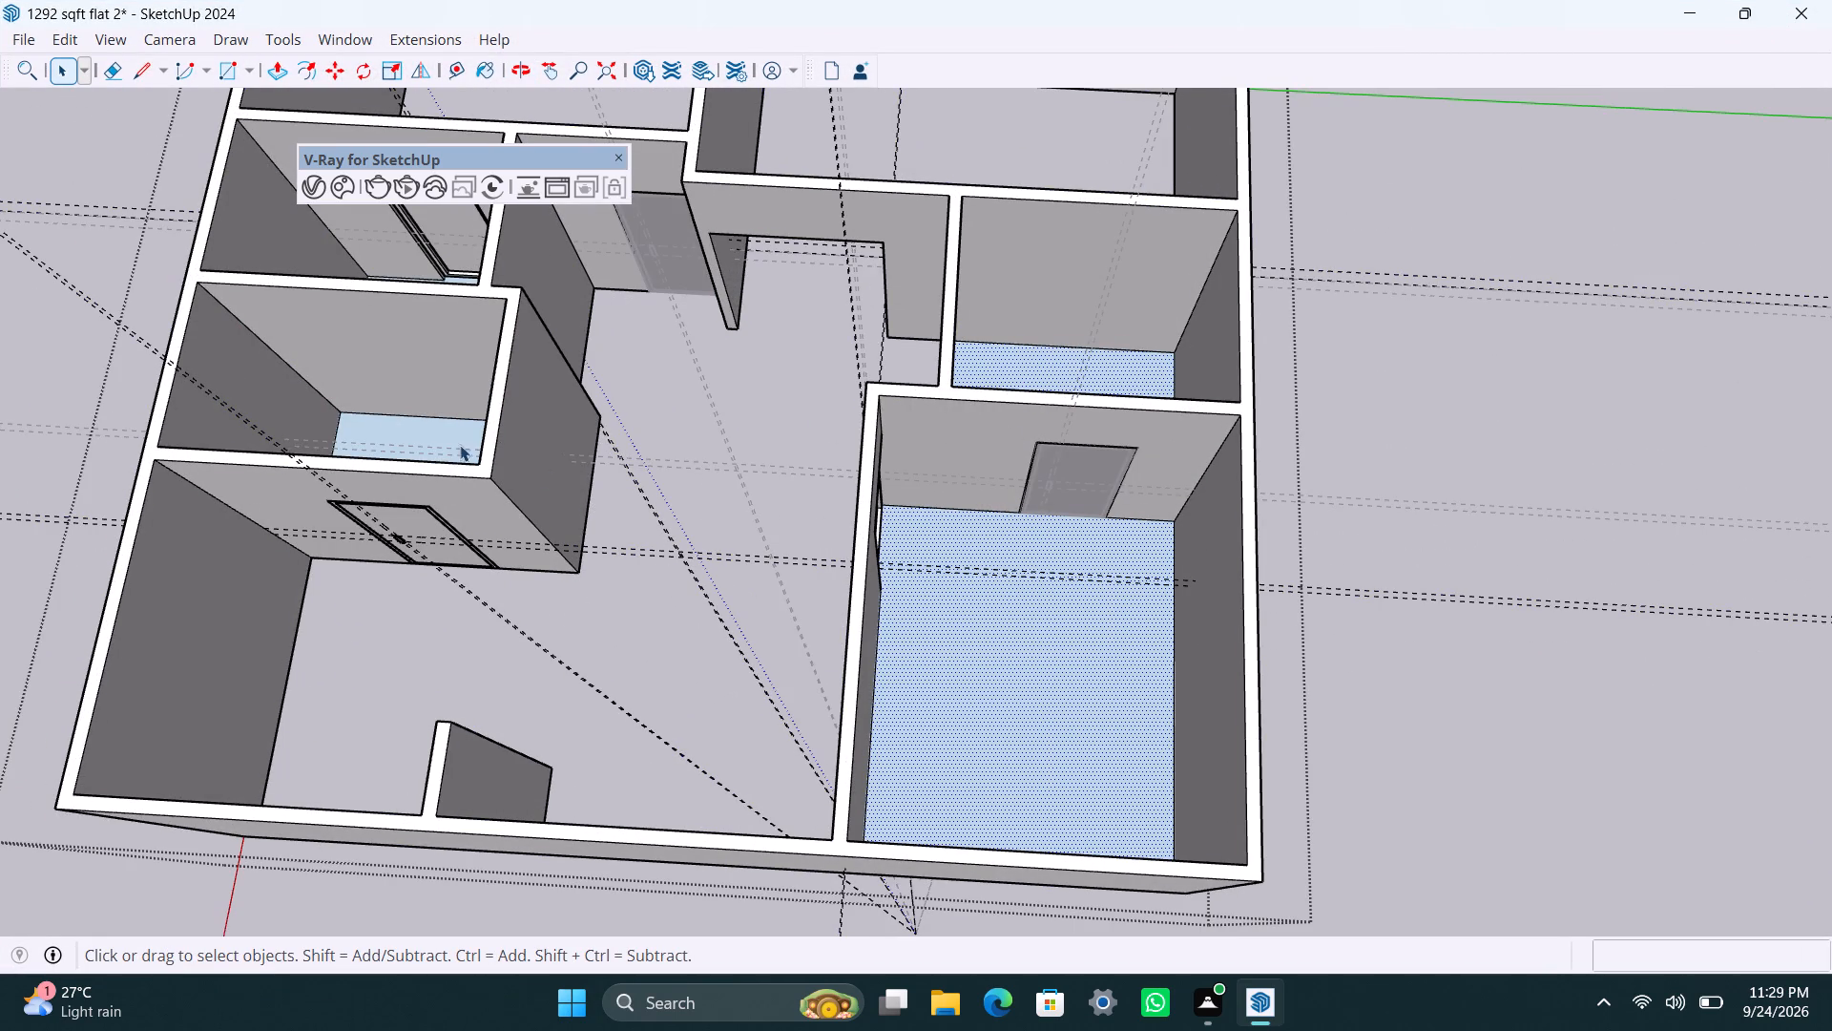
shift+click(429, 438)
key(Delete)
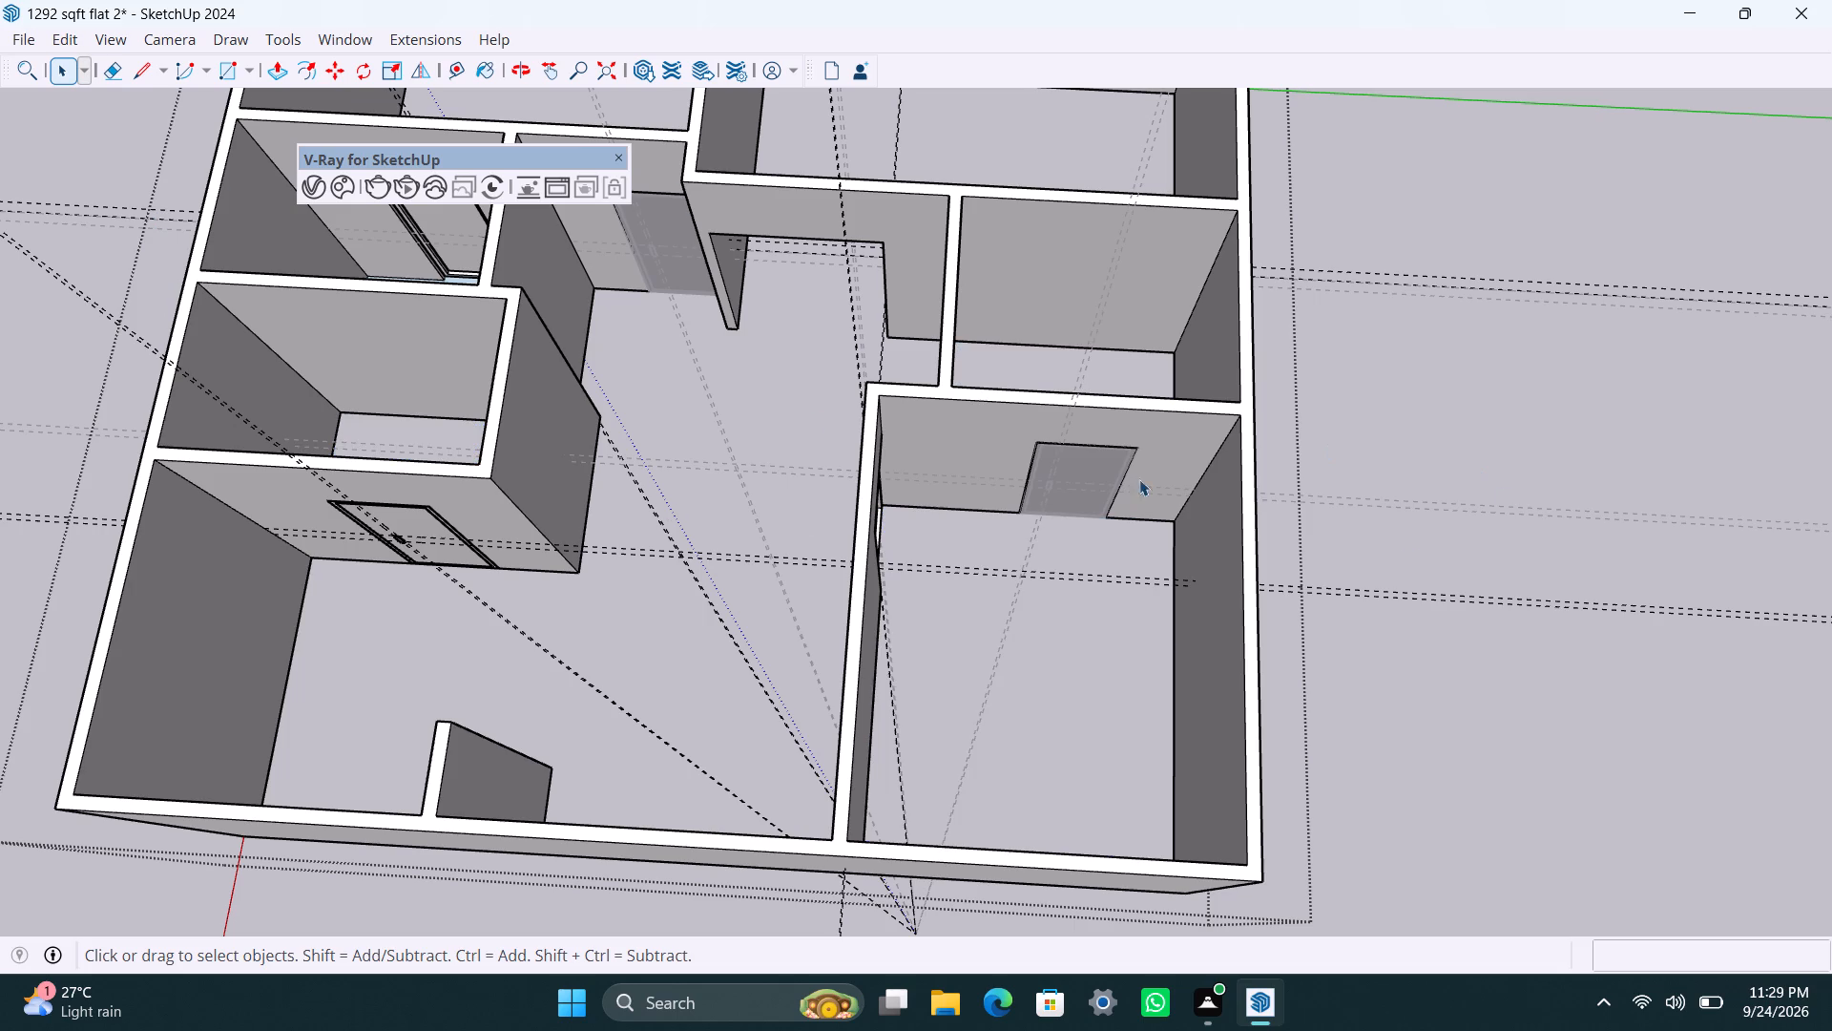
triple_click(1363, 434)
double_click(1364, 432)
drag(1364, 431, 1358, 440)
scroll(831, 635, down, 4)
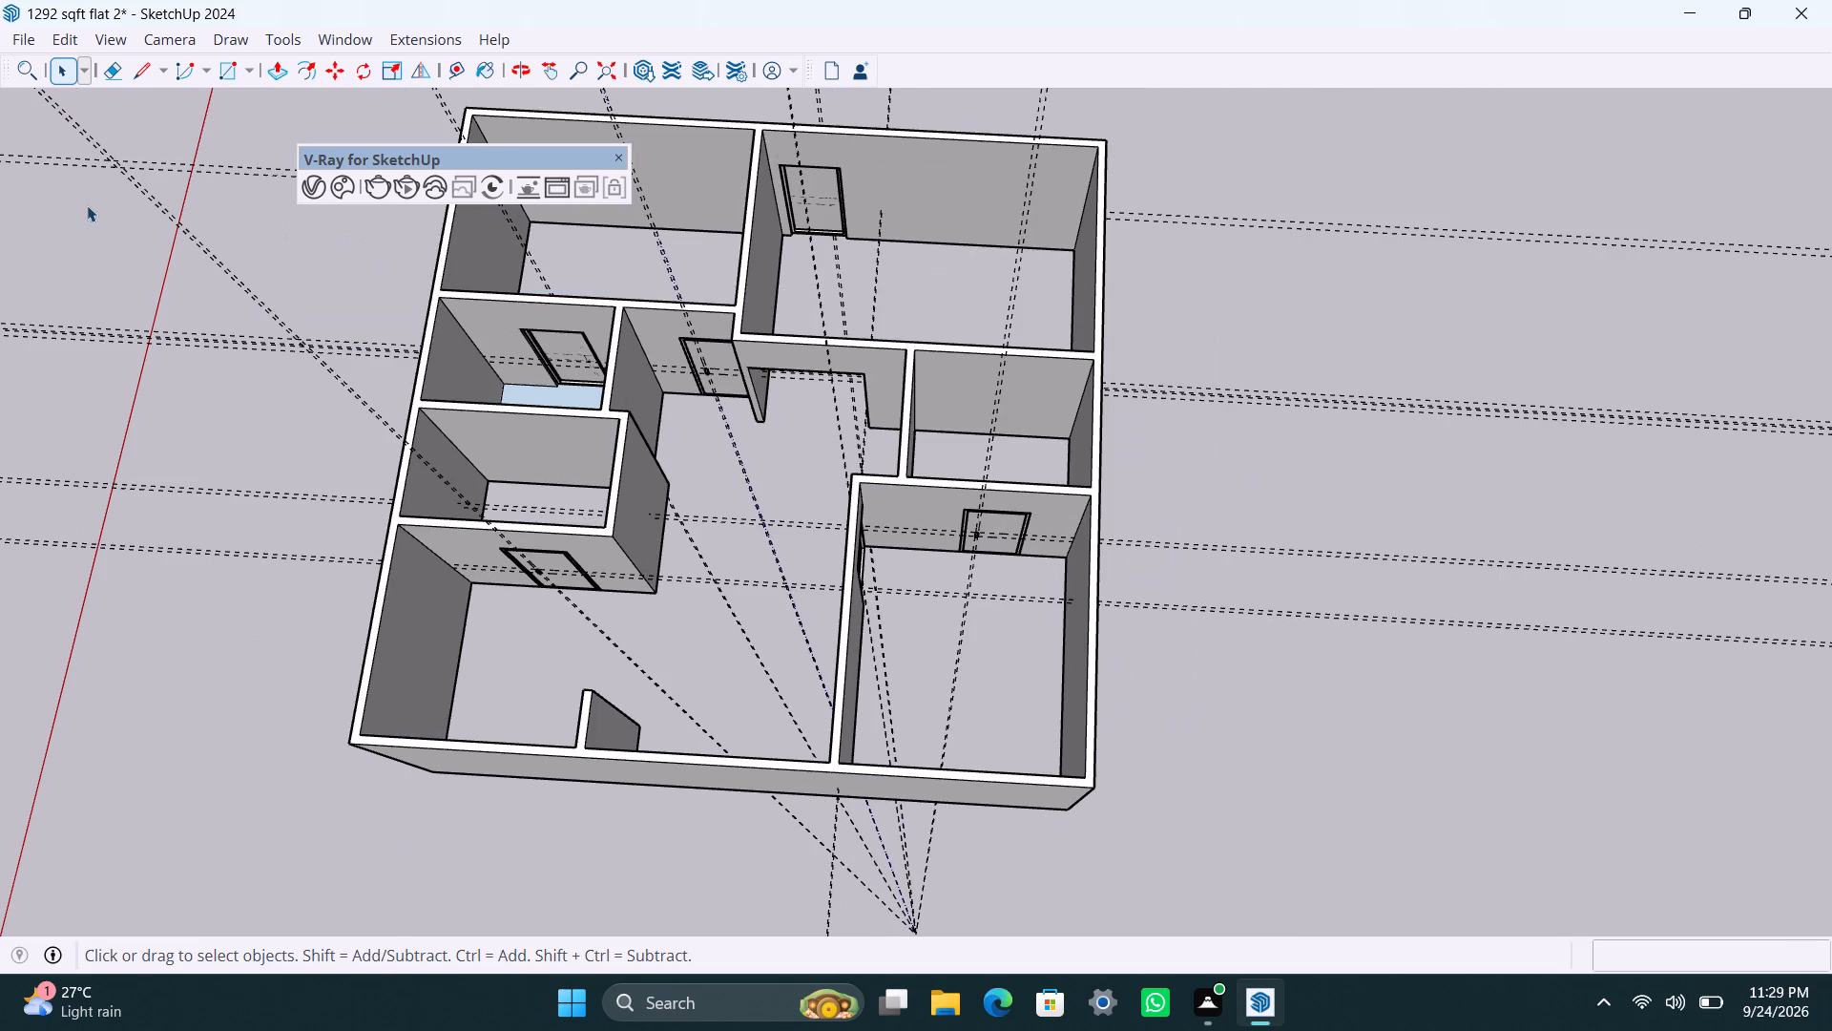
Delete all guide lines in the model.
click(79, 36)
click(151, 273)
scroll(656, 702, down, 2)
middle_drag(675, 716, 754, 696)
click(1593, 510)
Inside the walls group, delete the remaining floor face in the other small side room and leave the group.
scroll(986, 650, up, 3)
middle_drag(686, 467, 687, 630)
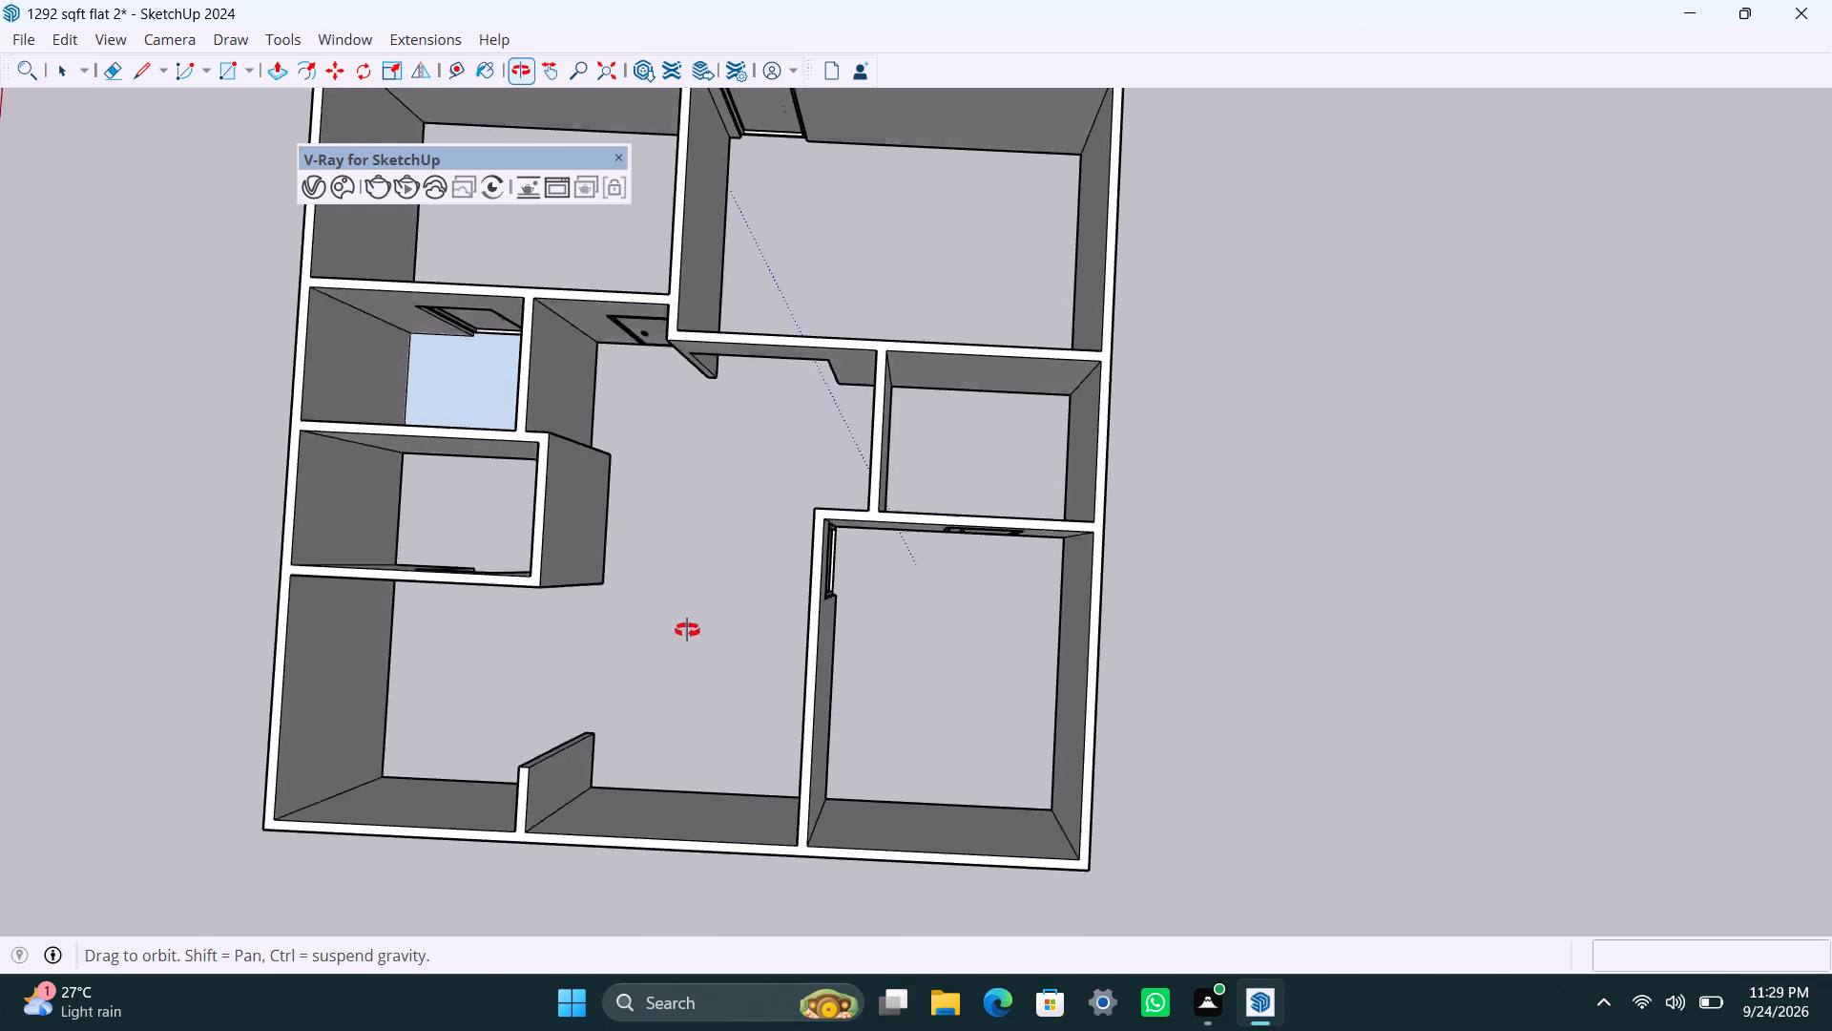
middle_drag(687, 630, 681, 631)
scroll(477, 491, up, 2)
triple_click(455, 371)
click(455, 369)
click(470, 367)
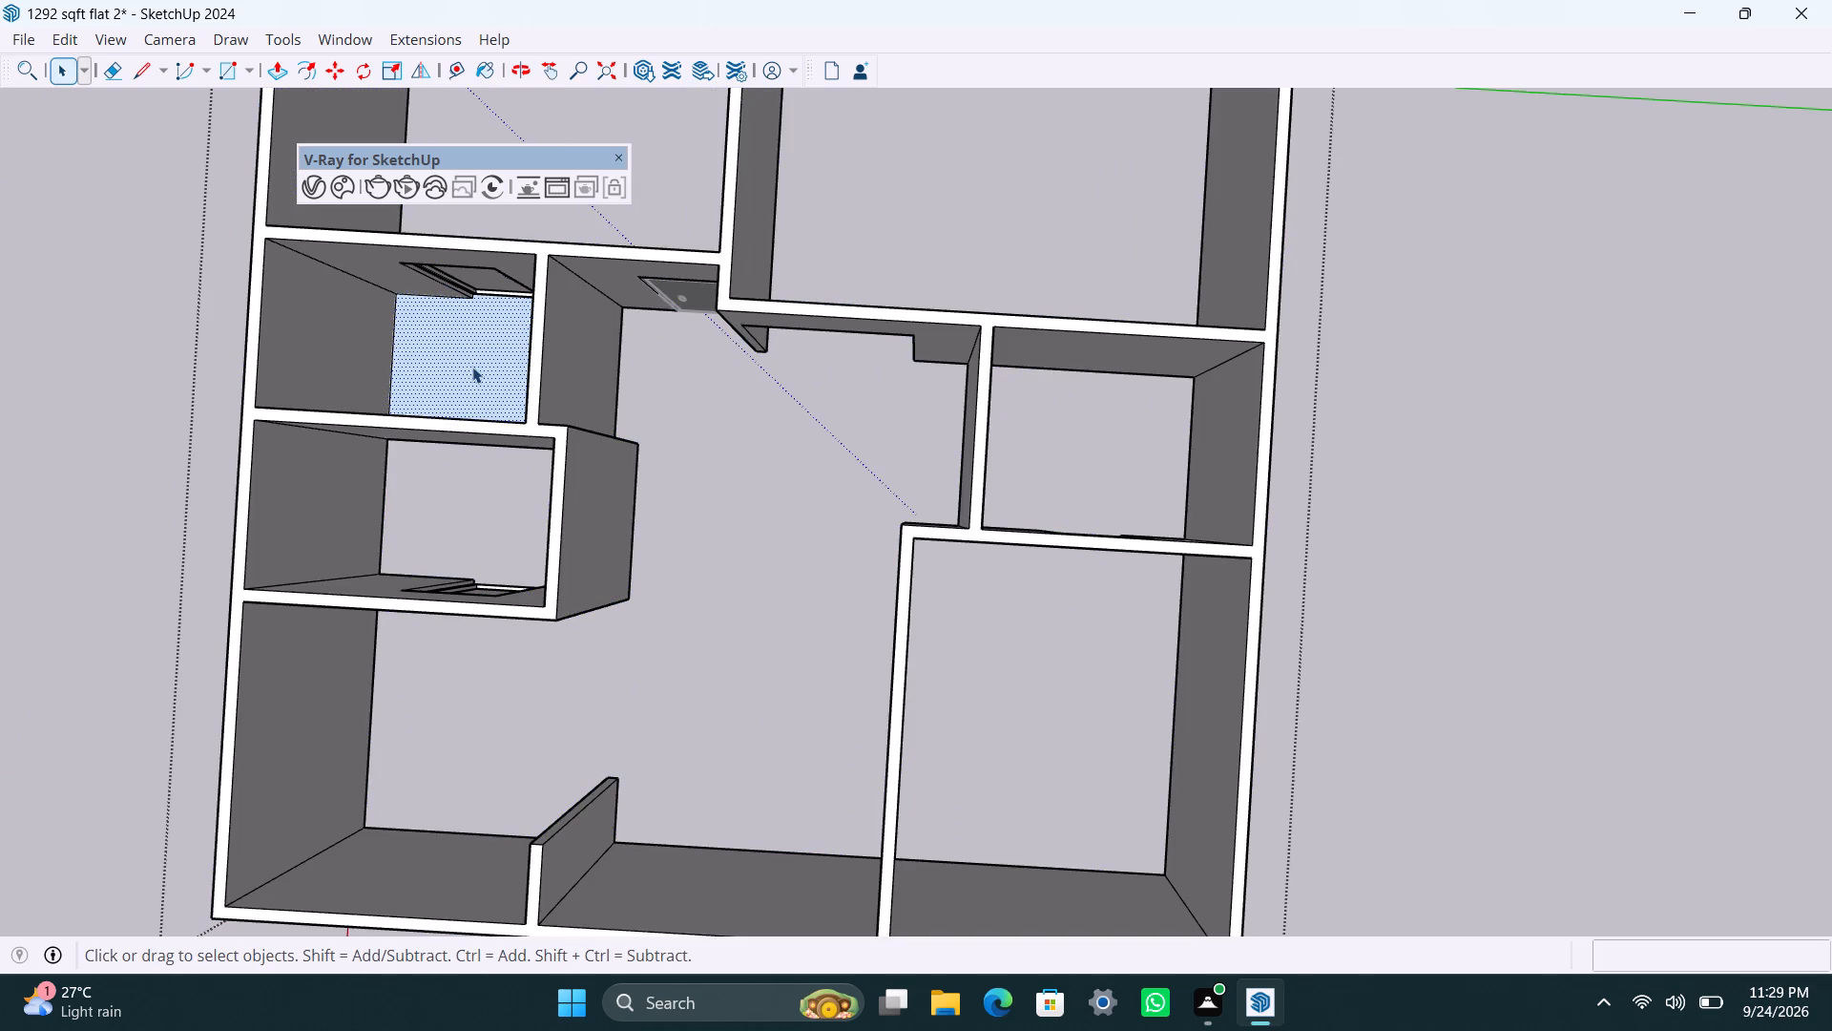
click(64, 41)
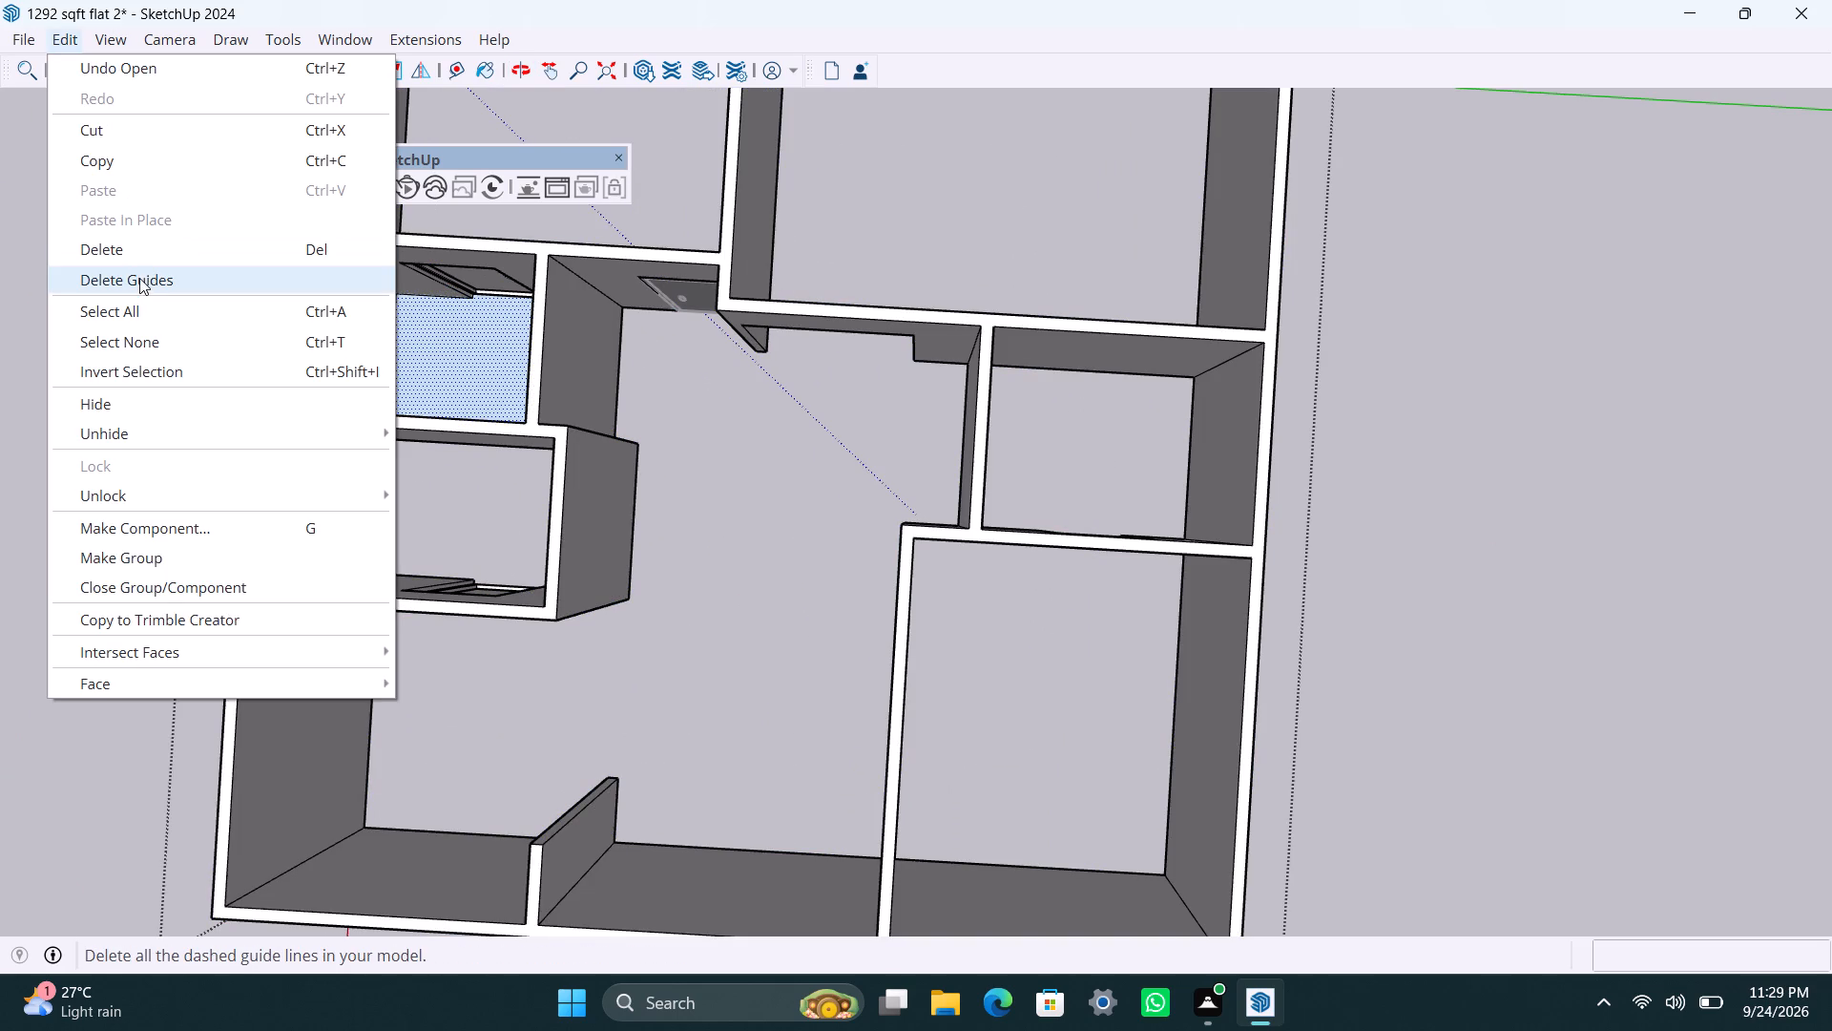
click(119, 251)
click(43, 392)
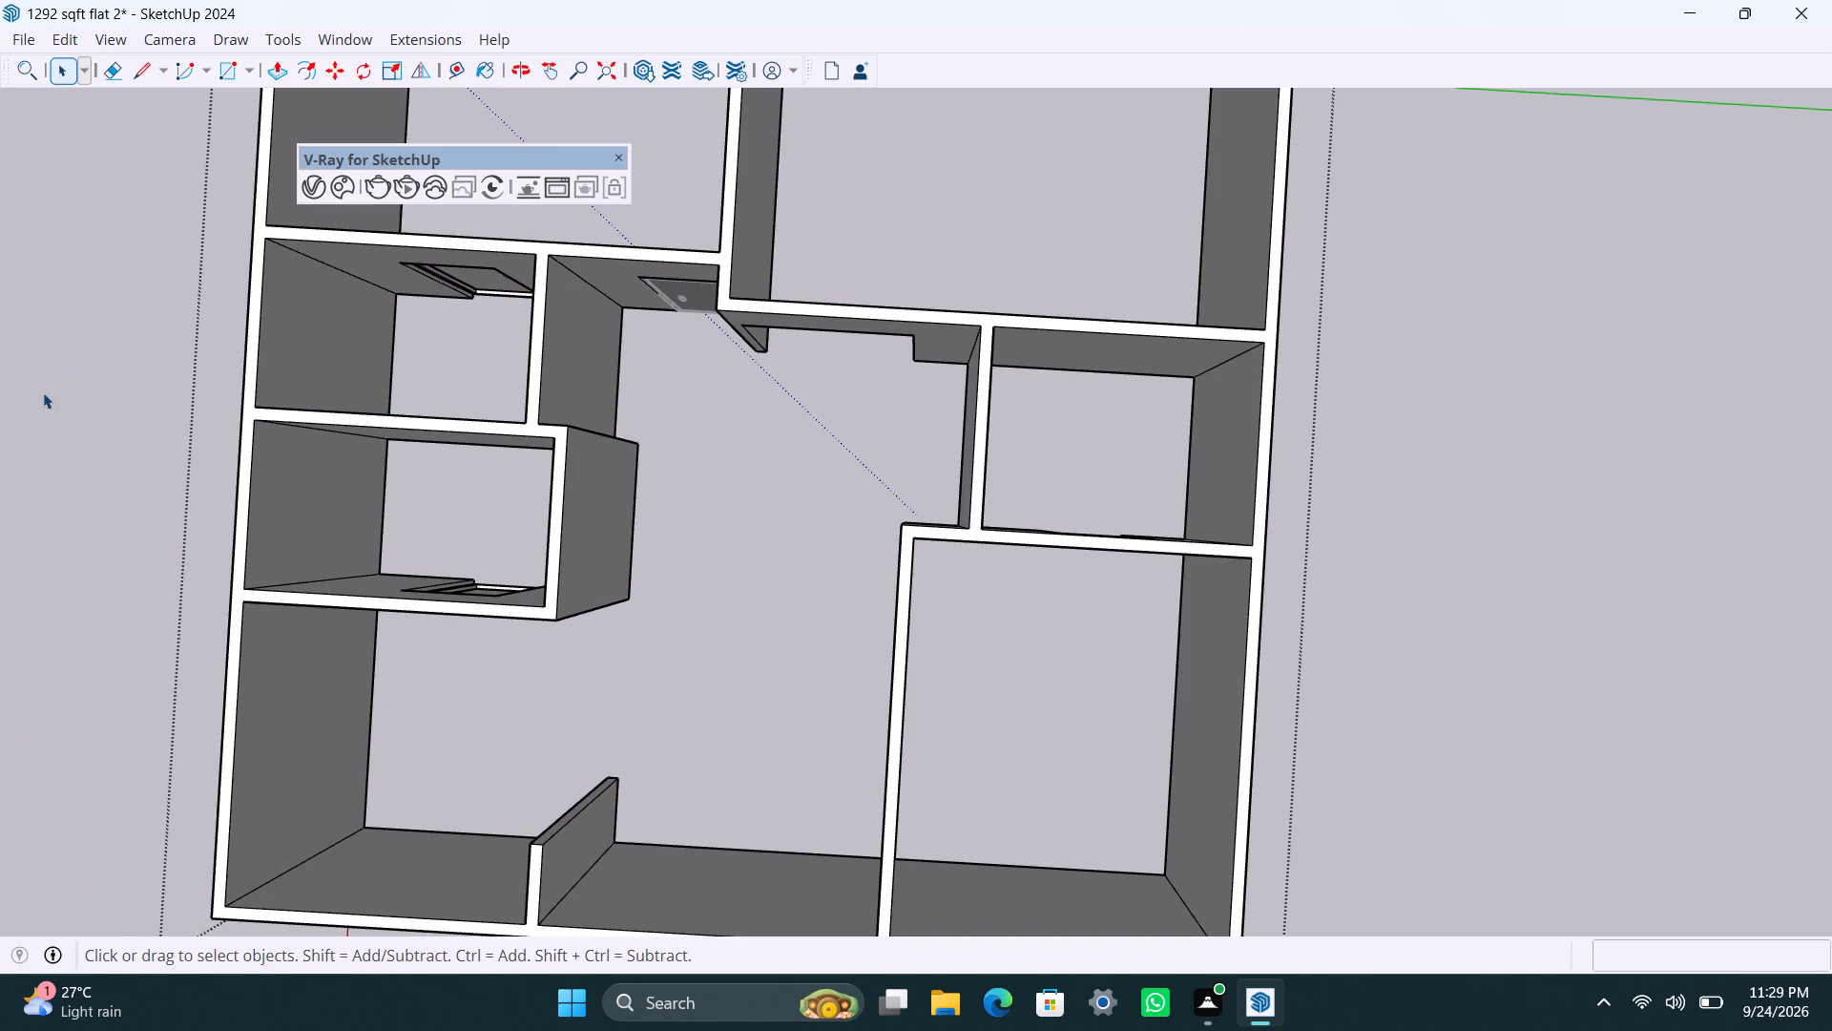
Save the model.
scroll(100, 495, down, 2)
middle_drag(114, 500, 189, 494)
key(ctrl+s)
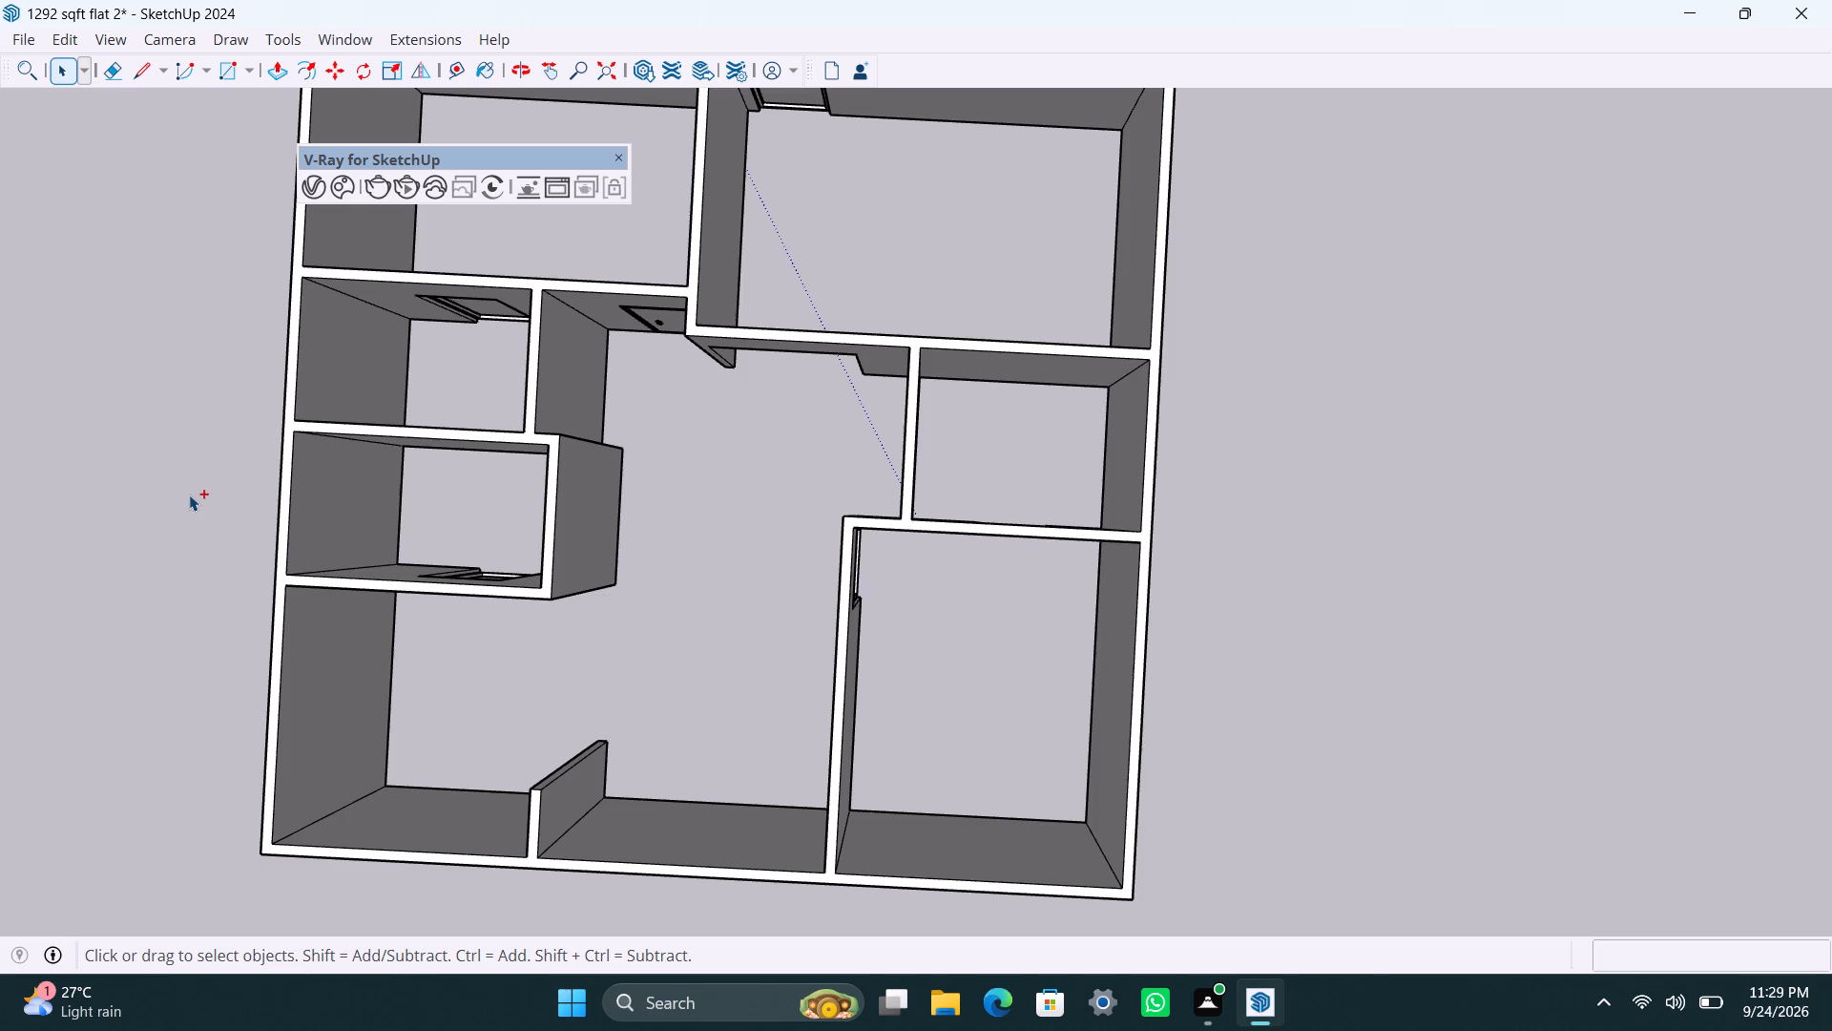
Examine the rooms, their fitted doors and the outer walls from several sides of the flat.
scroll(553, 692, down, 3)
middle_drag(630, 702, 723, 704)
scroll(733, 726, up, 2)
middle_drag(845, 880, 872, 785)
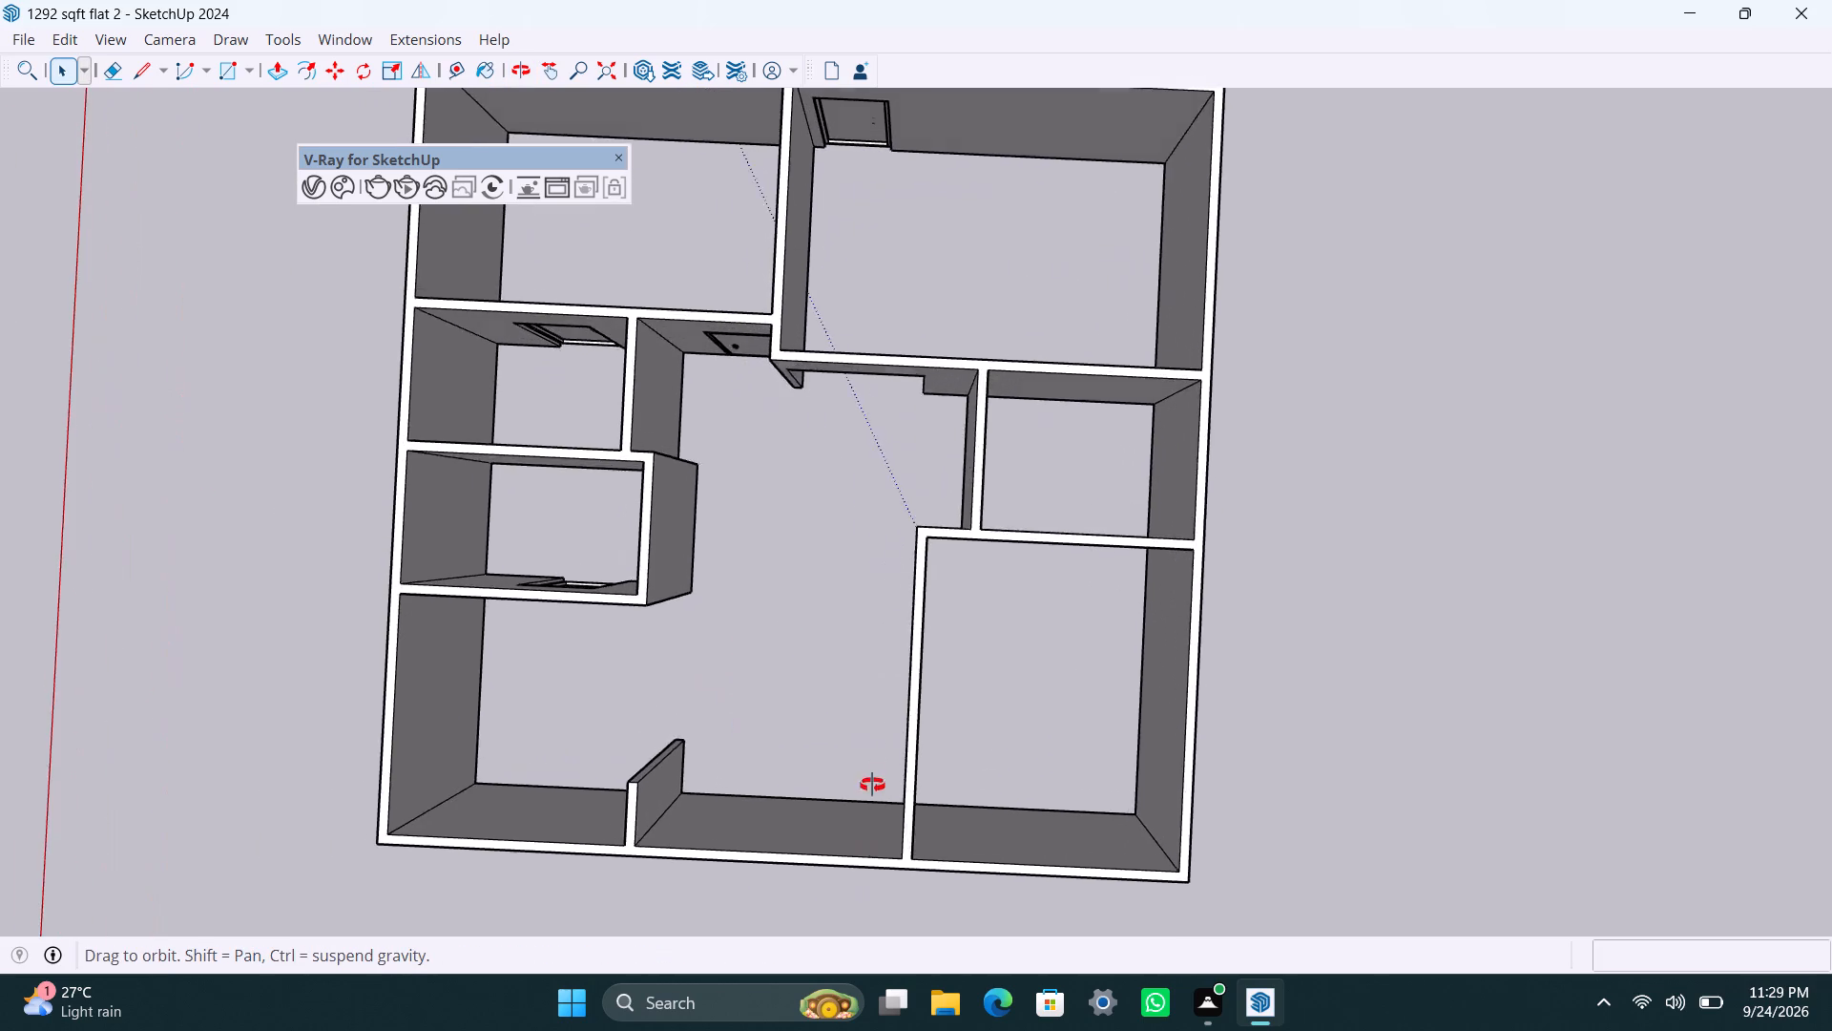
middle_drag(872, 785, 817, 361)
scroll(850, 709, up, 2)
middle_drag(780, 767, 881, 781)
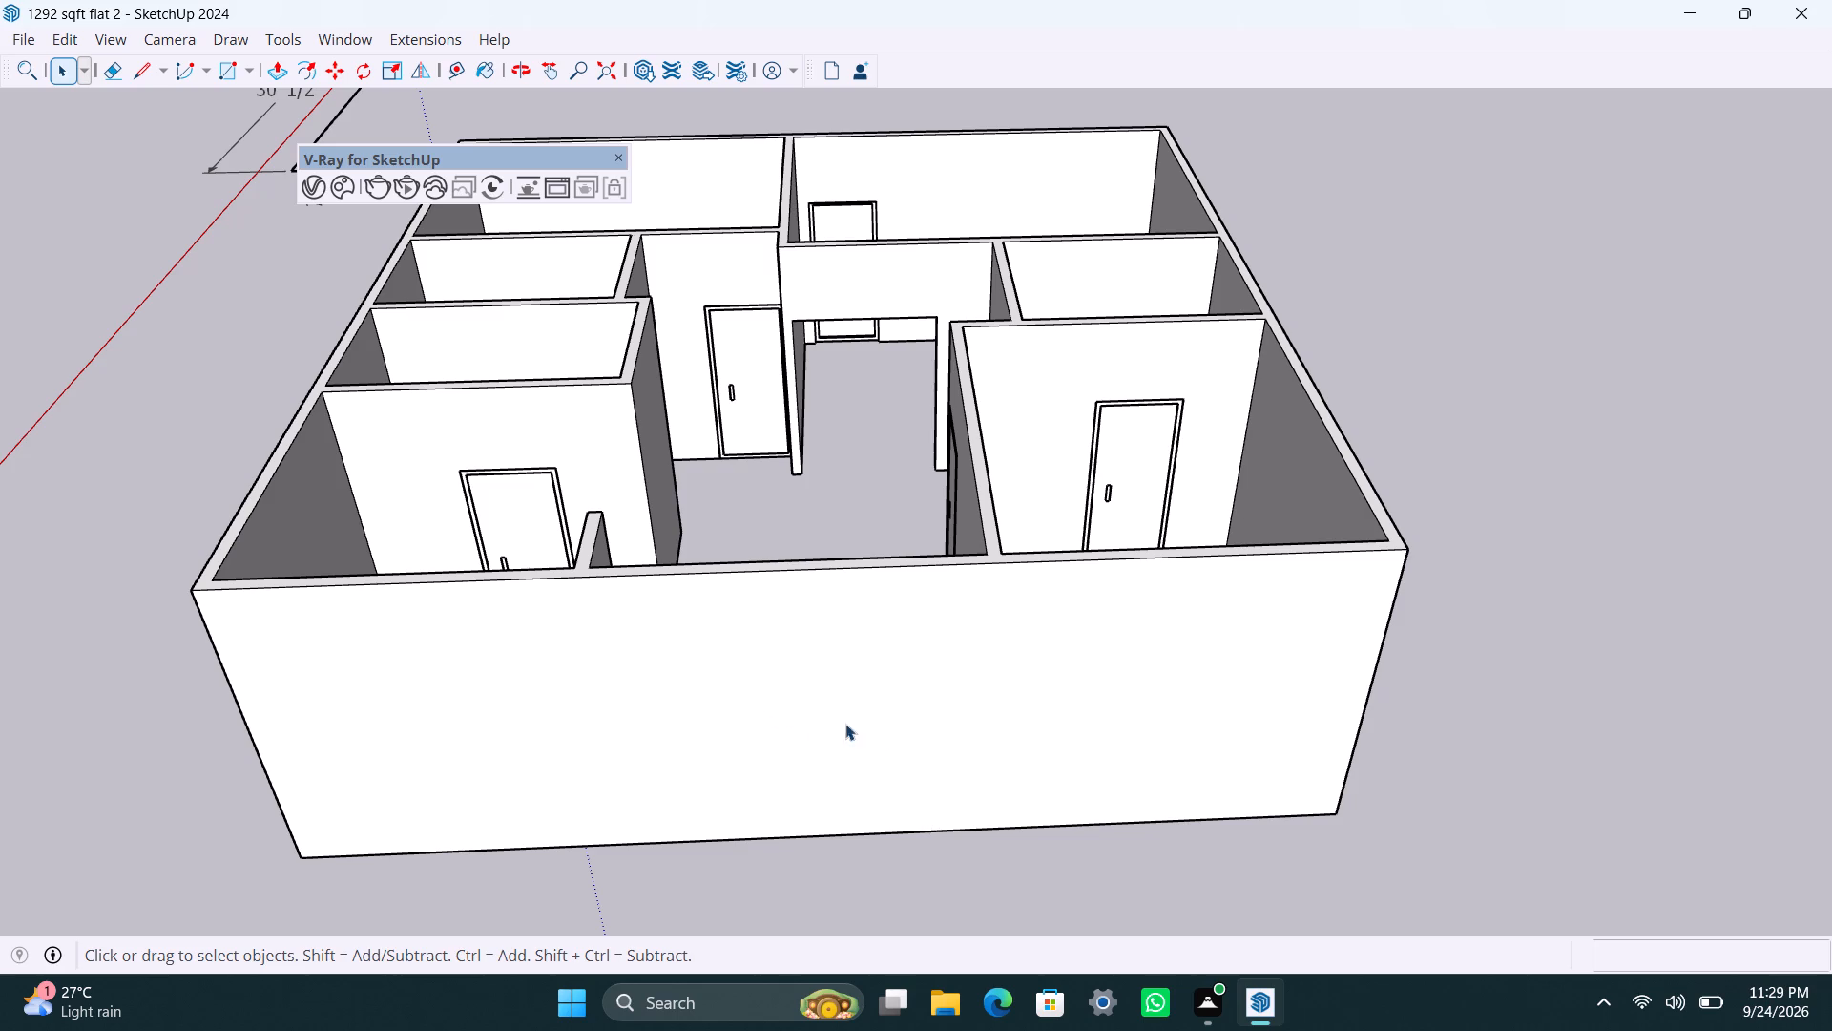
middle_drag(1236, 736, 1043, 776)
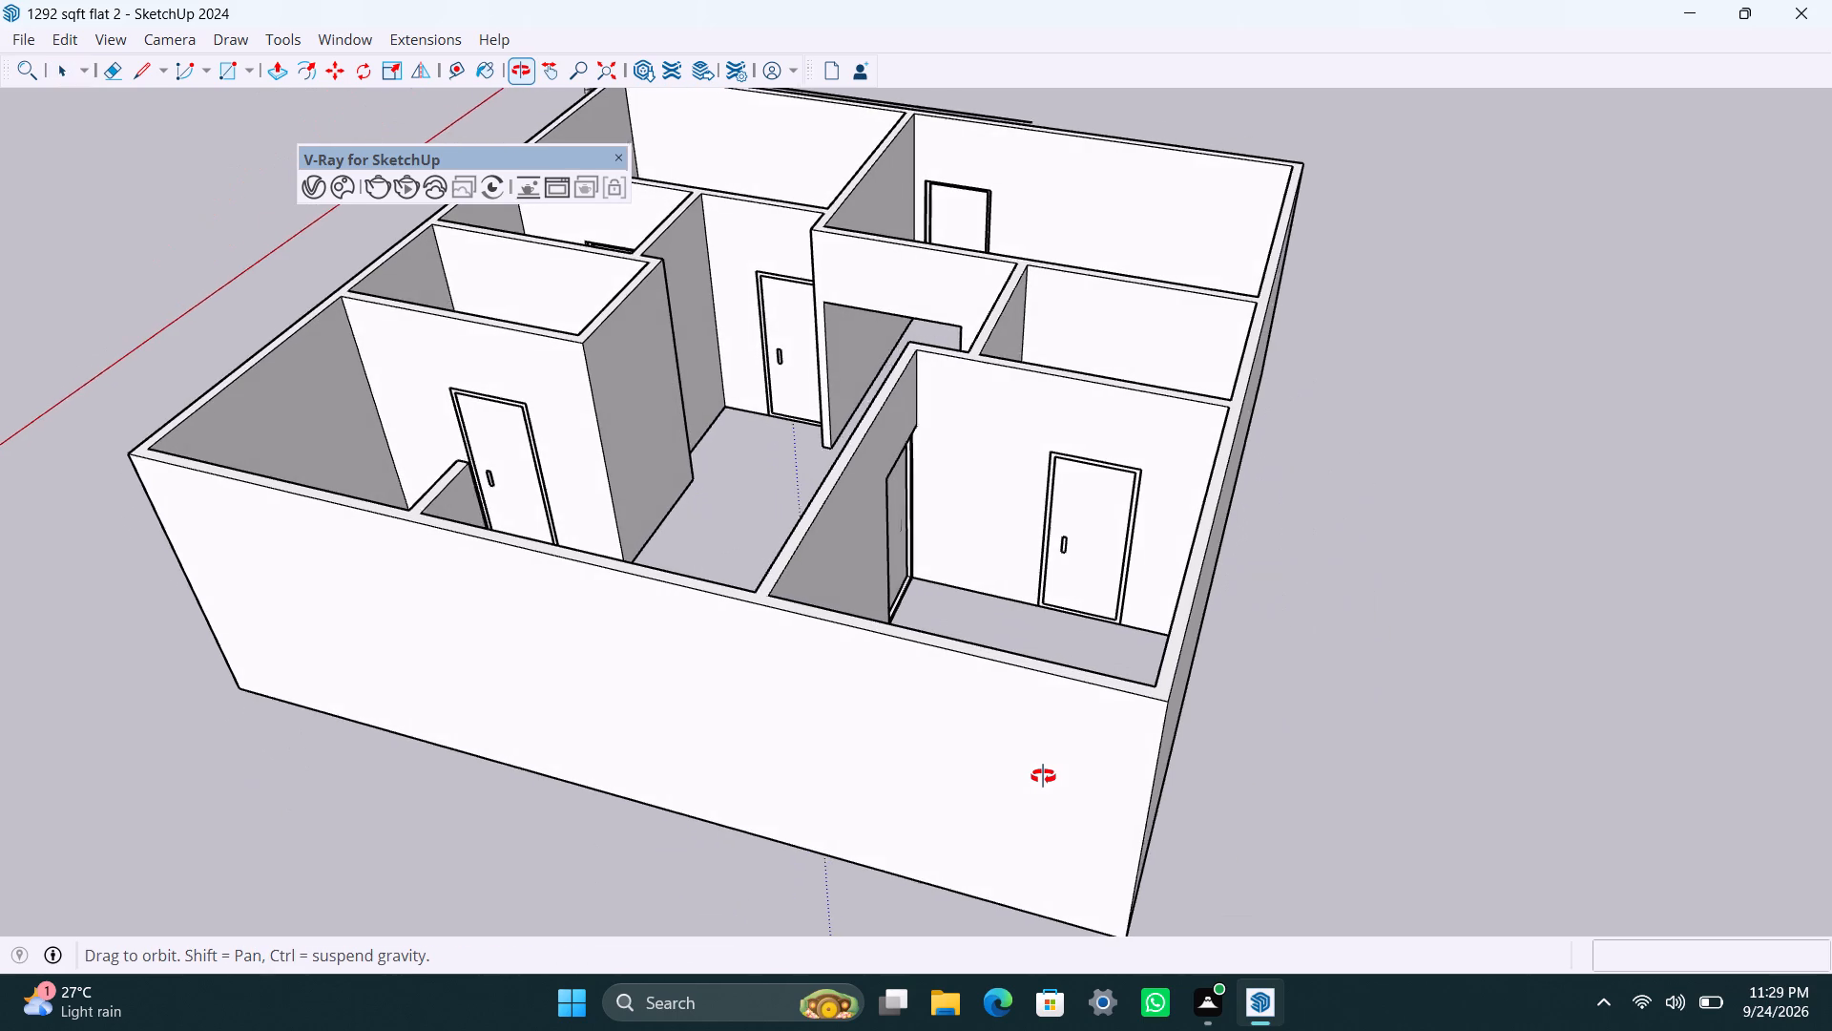
middle_drag(1043, 776, 1071, 776)
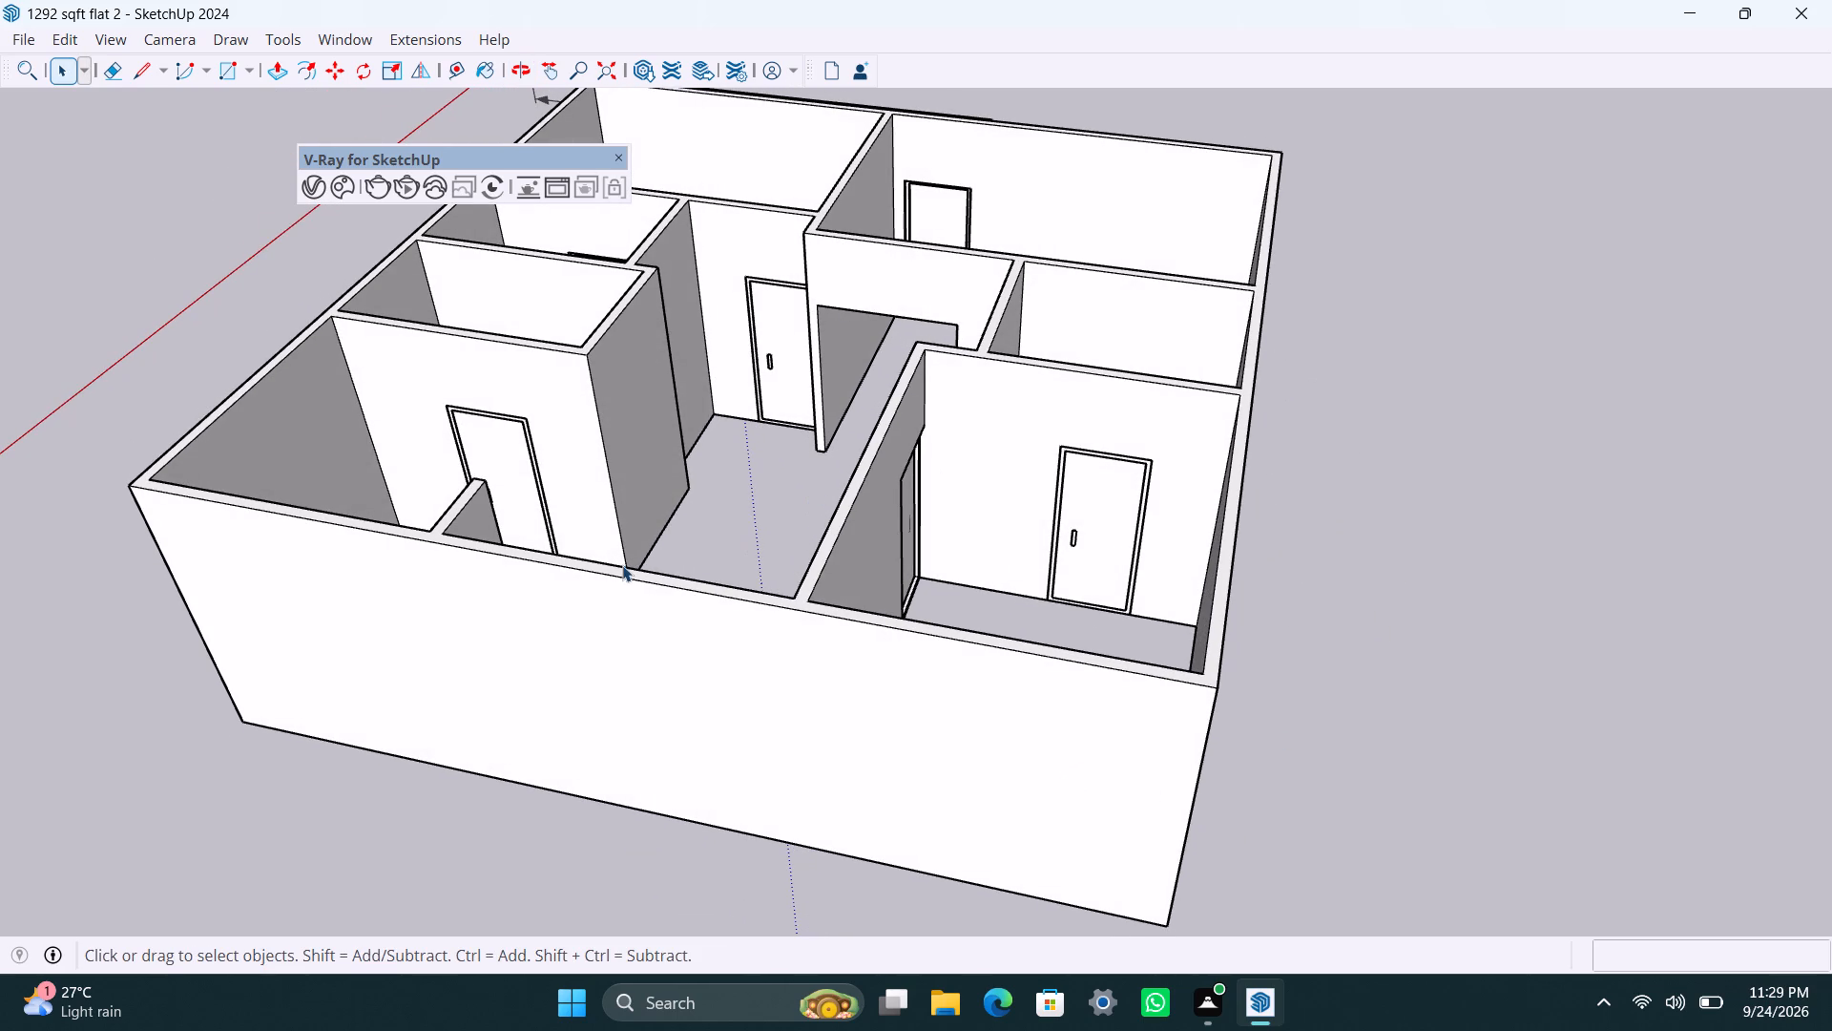
middle_drag(1405, 642, 1277, 663)
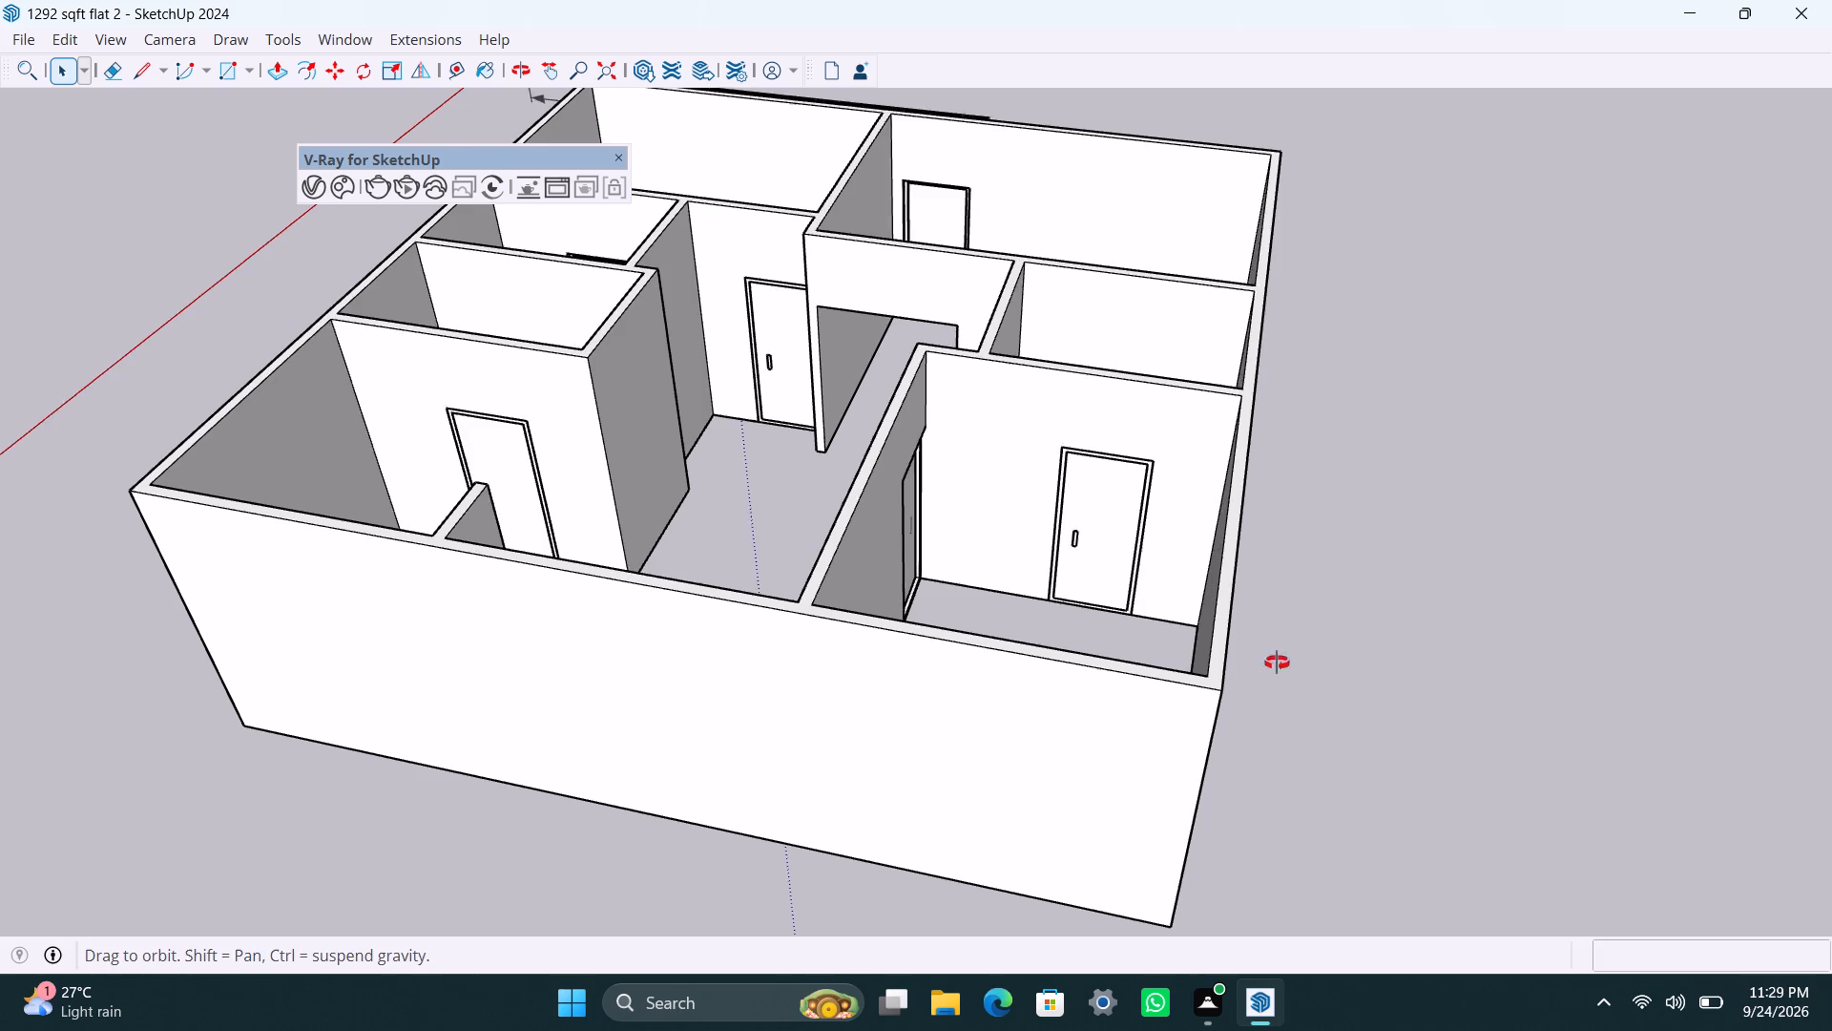
middle_drag(1277, 663, 2, 391)
scroll(1157, 467, up, 2)
middle_drag(1103, 568, 1015, 746)
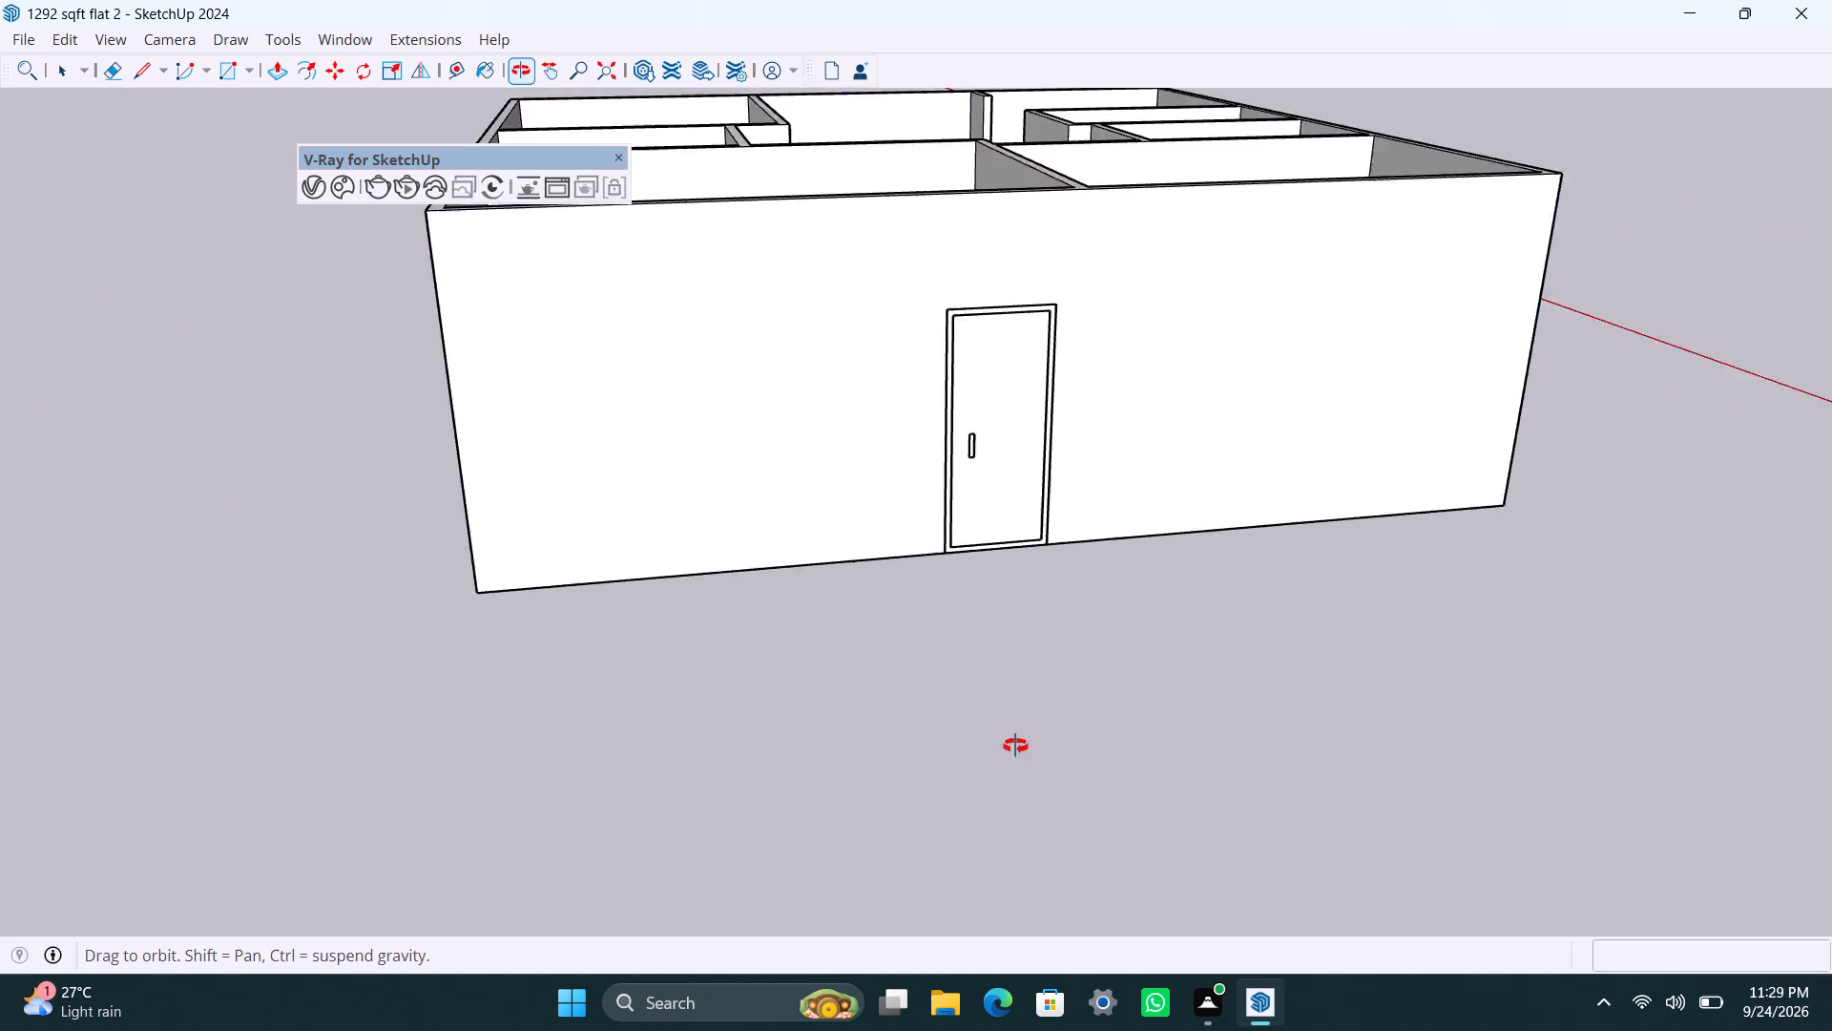
middle_drag(1015, 746, 847, 893)
middle_drag(1483, 626, 632, 604)
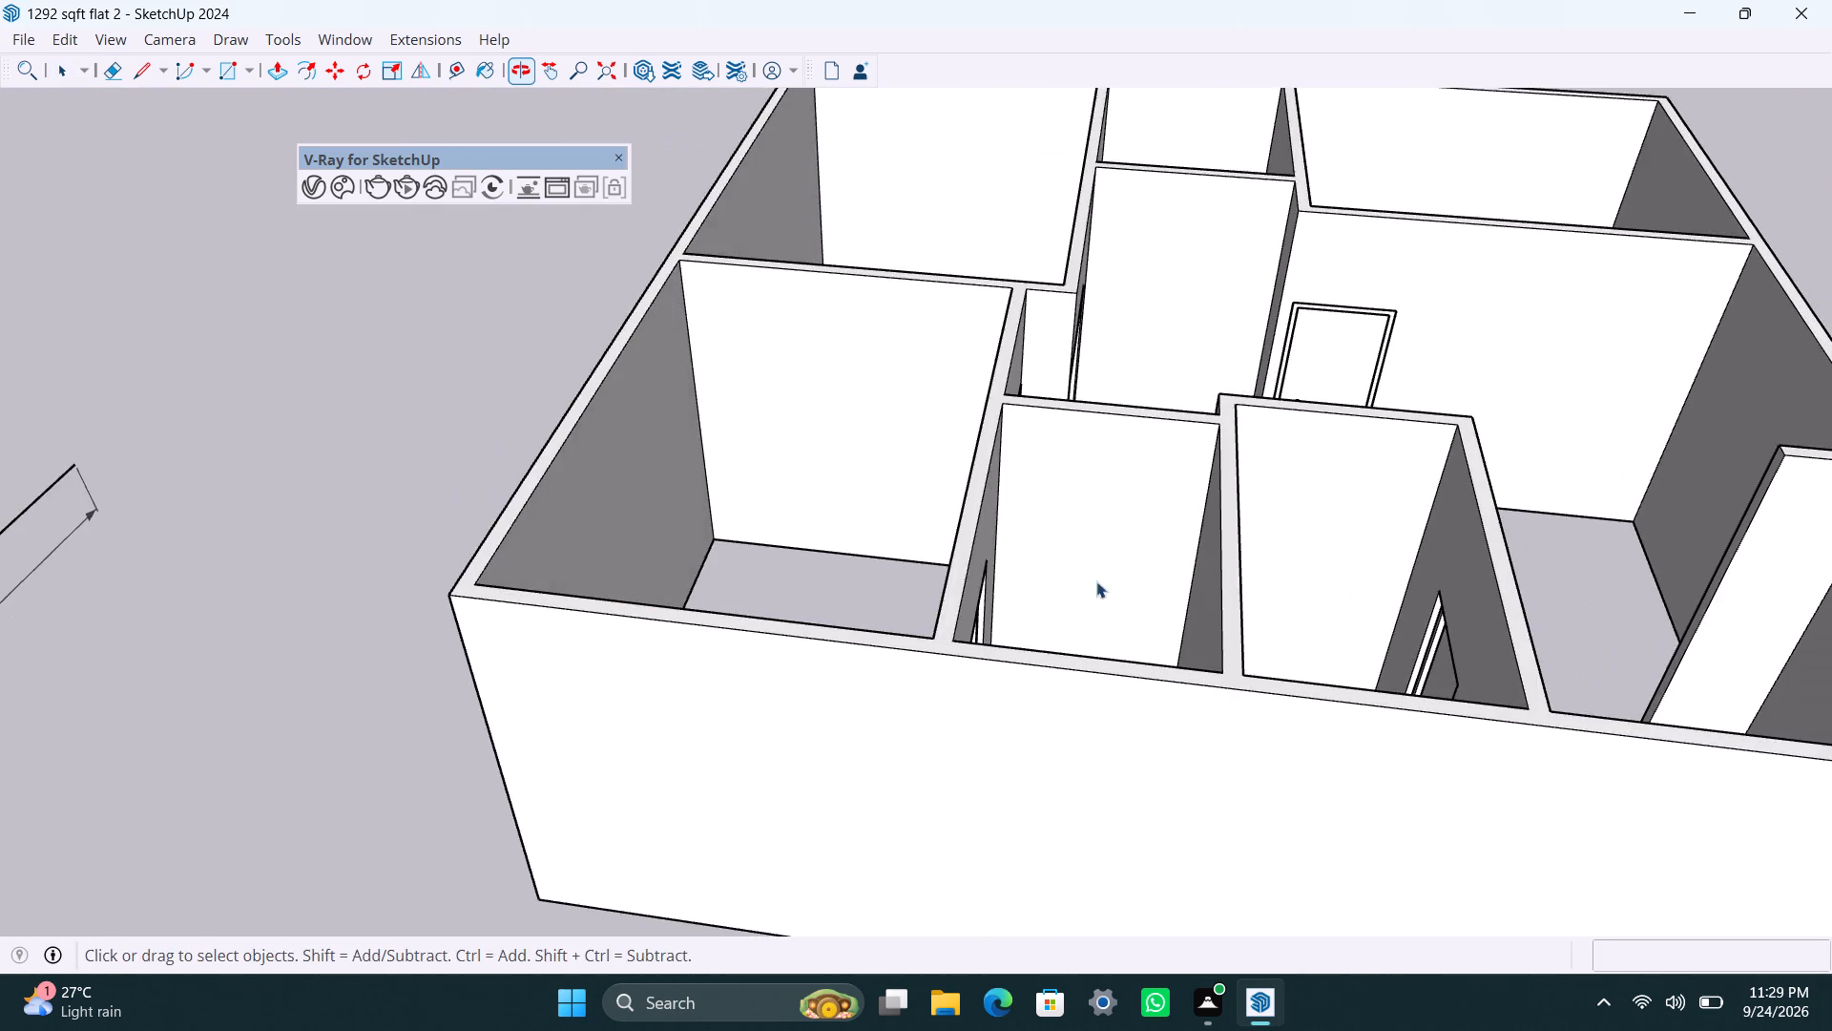
Place two vertical guides on the long outer wall, one about 9' 2" from its corner edge and another 3' back toward that corner.
scroll(1097, 581, down, 4)
shift+middle_drag(1330, 667, 1248, 483)
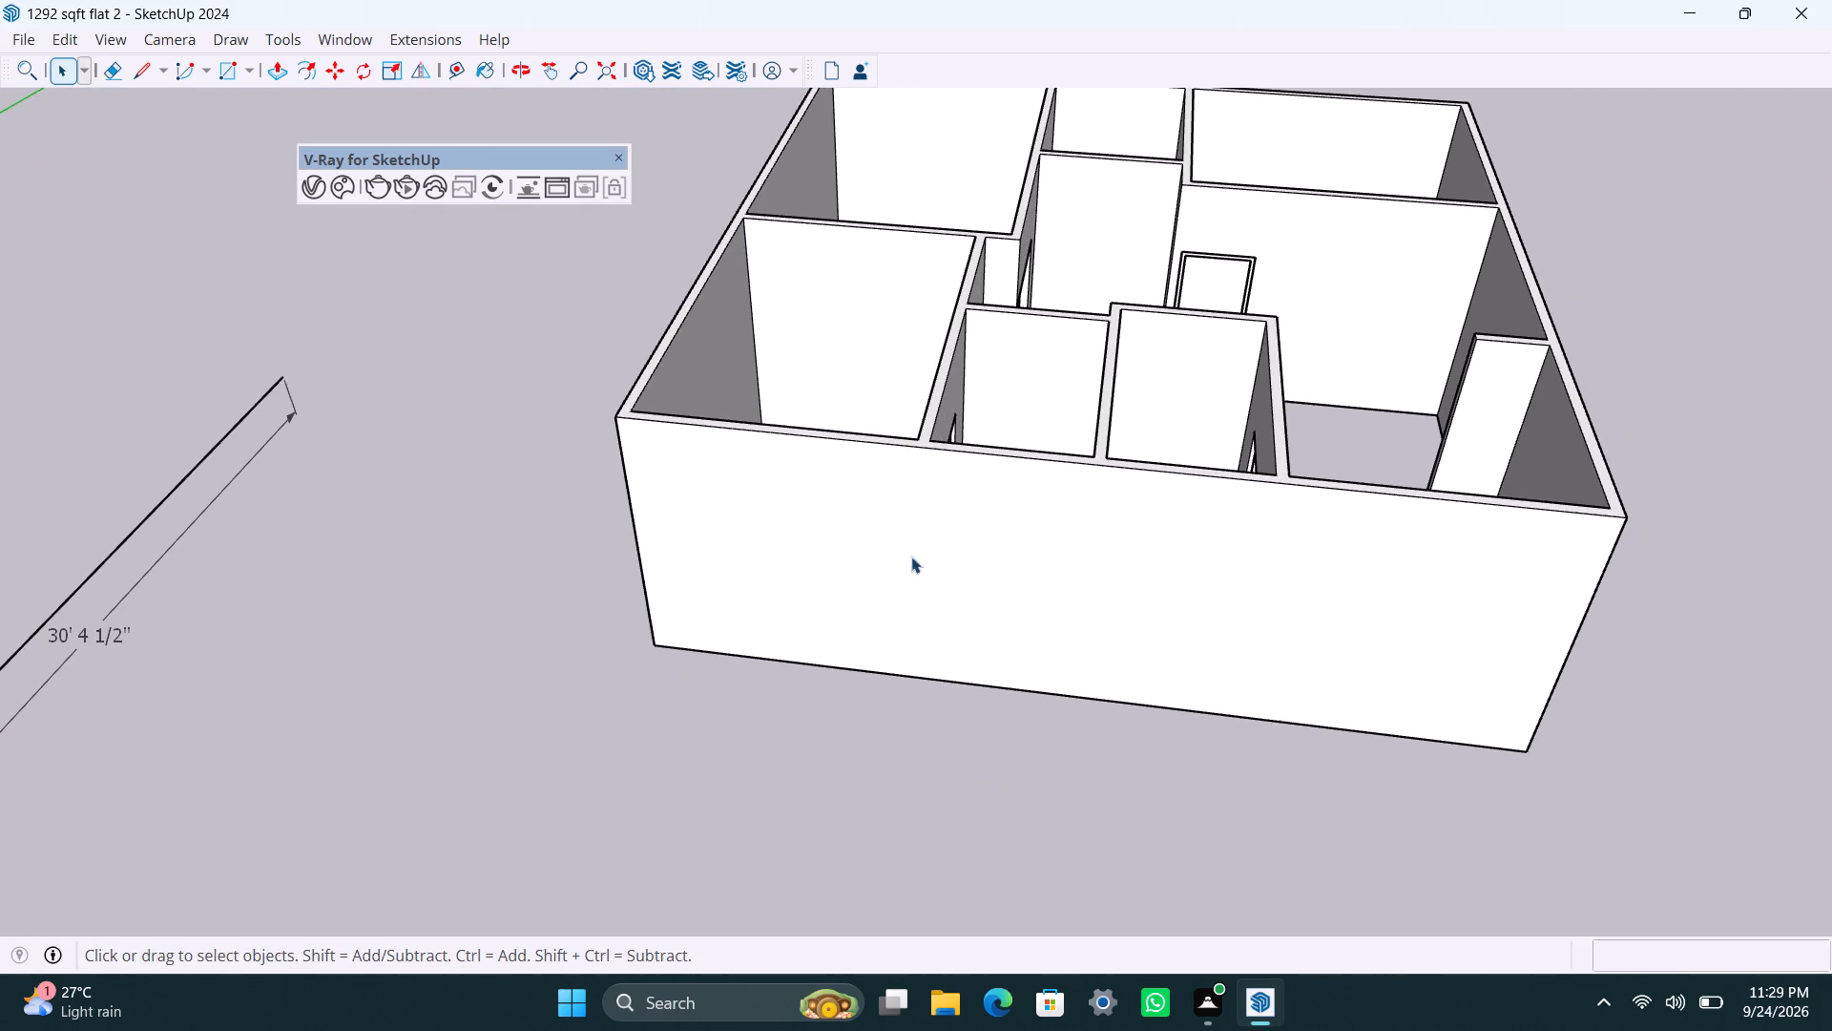
scroll(840, 550, up, 2)
middle_drag(838, 547, 929, 521)
scroll(790, 514, up, 1)
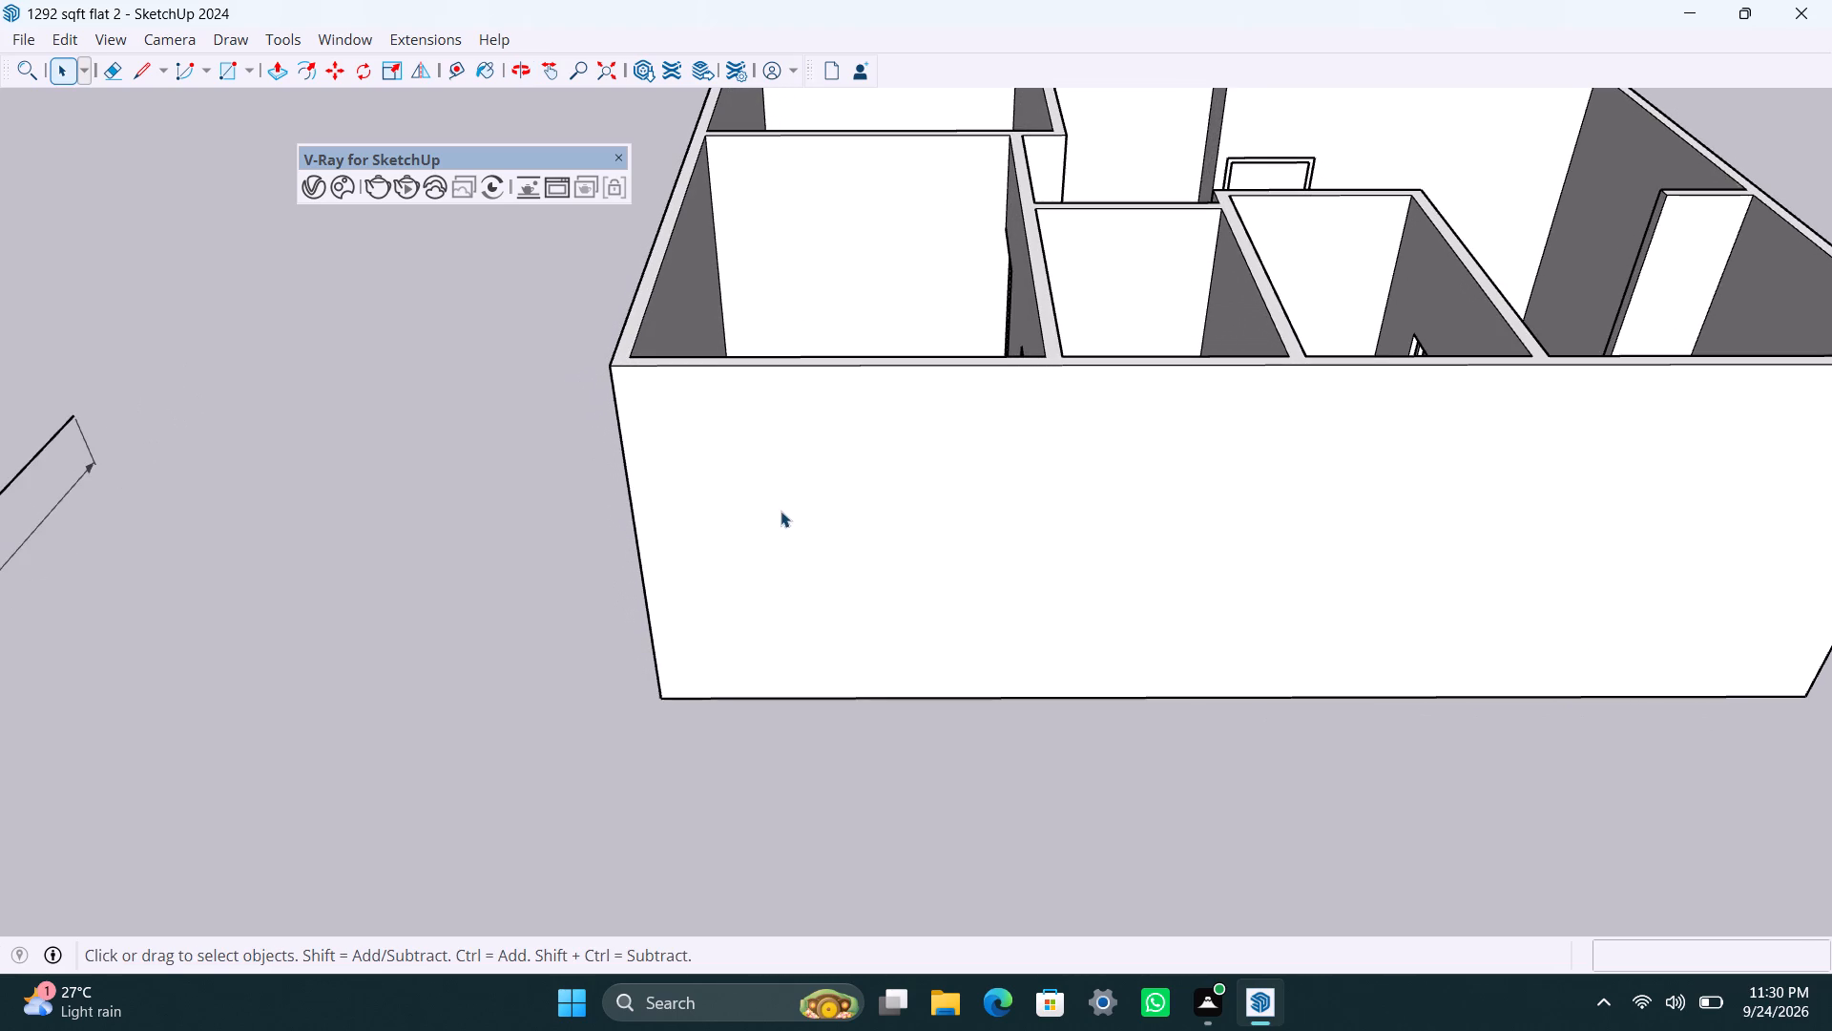
scroll(718, 510, up, 2)
key(t)
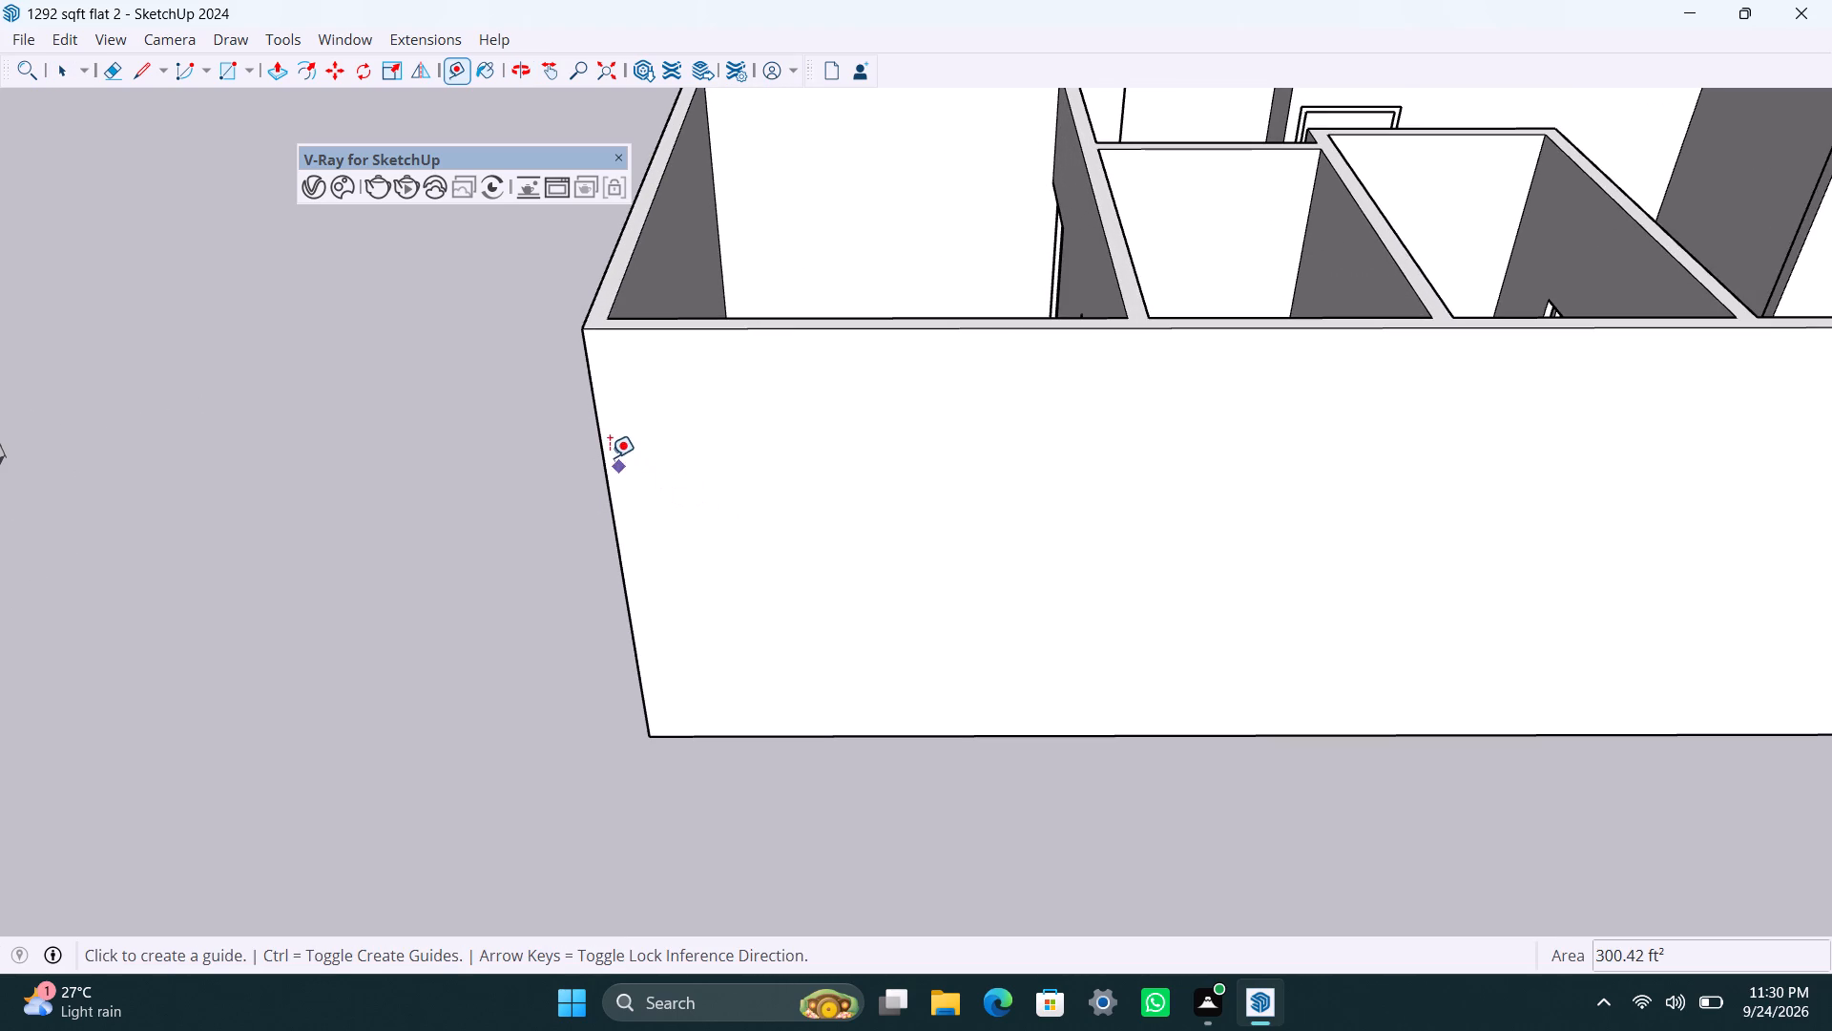
click(596, 448)
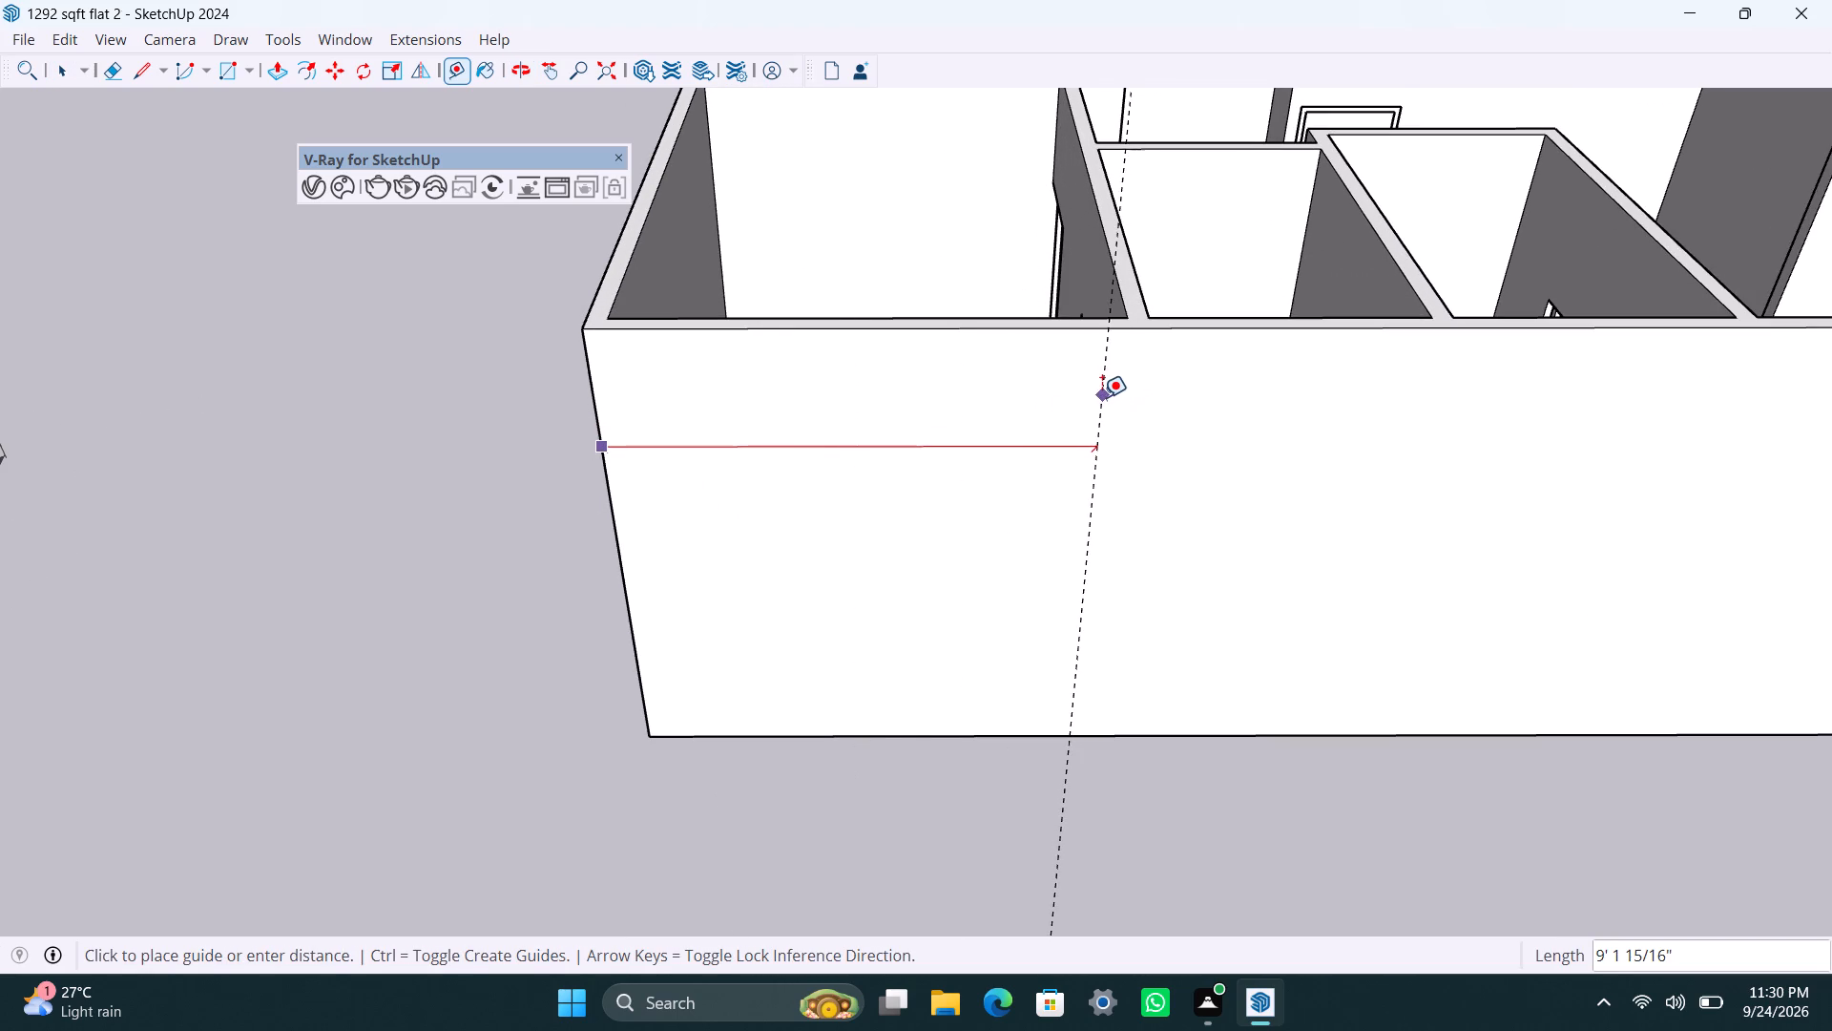
click(1102, 397)
click(1102, 396)
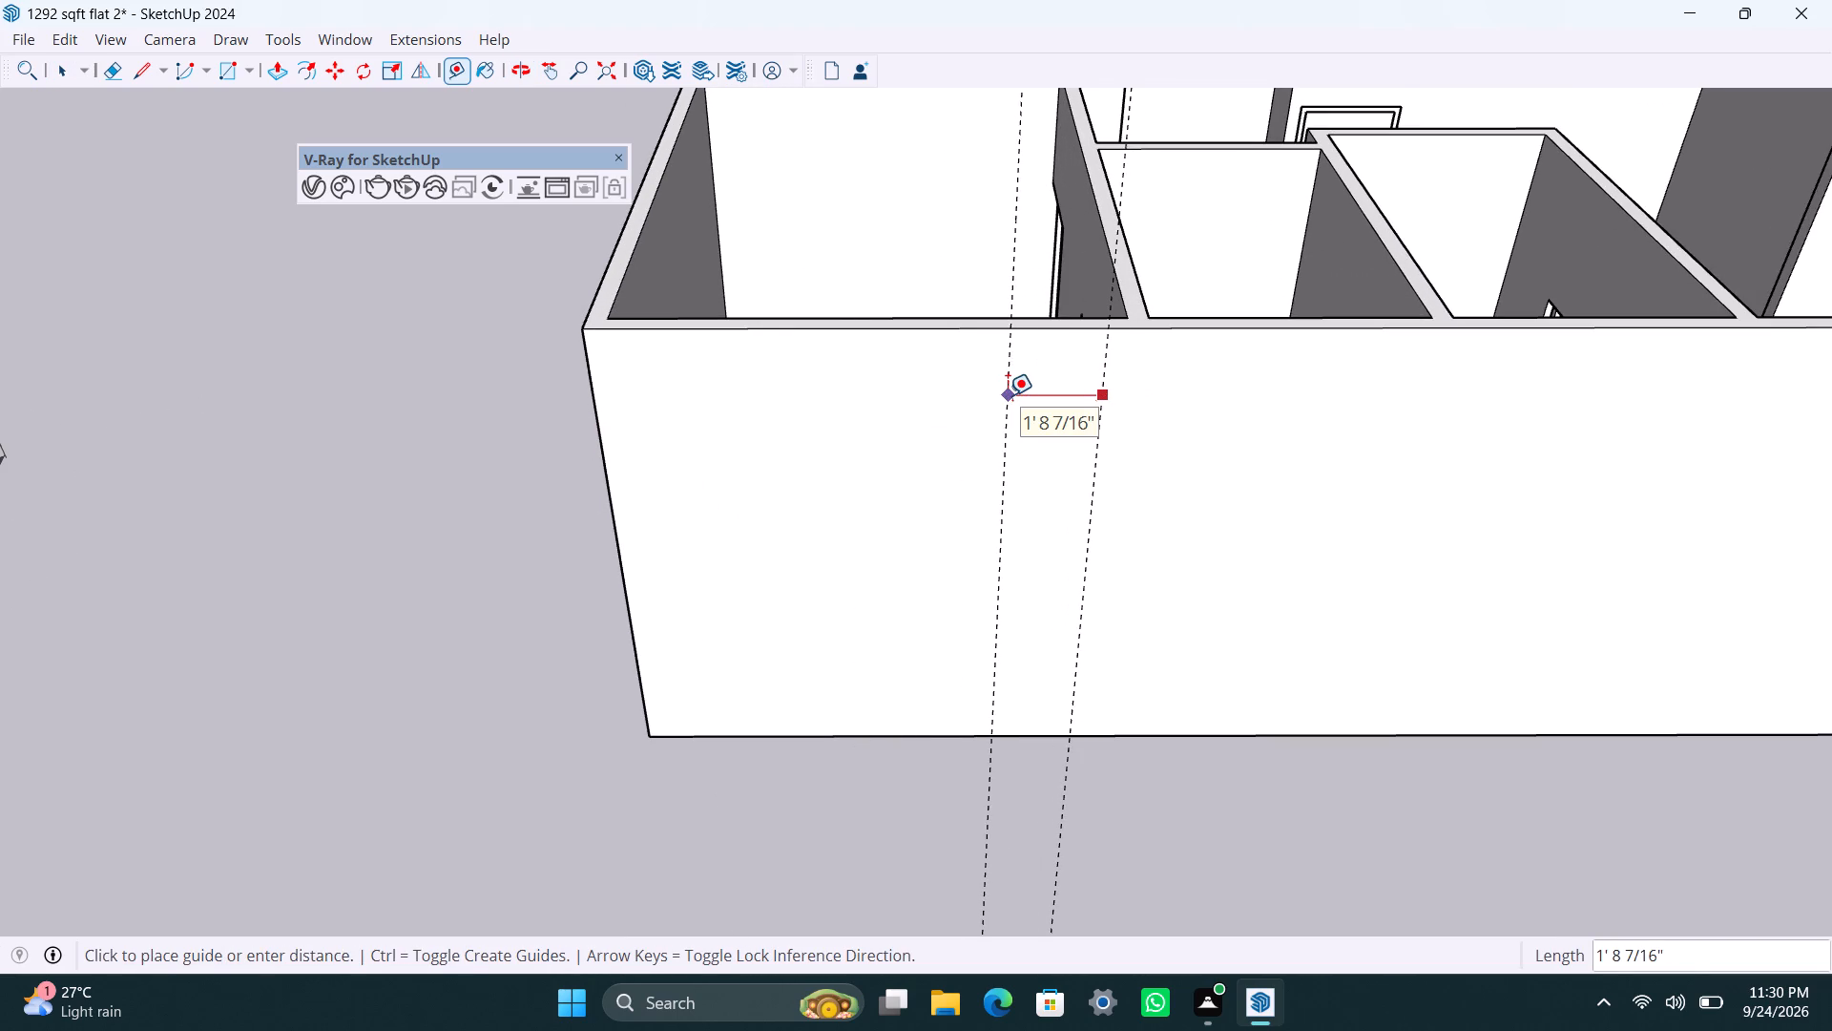
text(3')
key(Return)
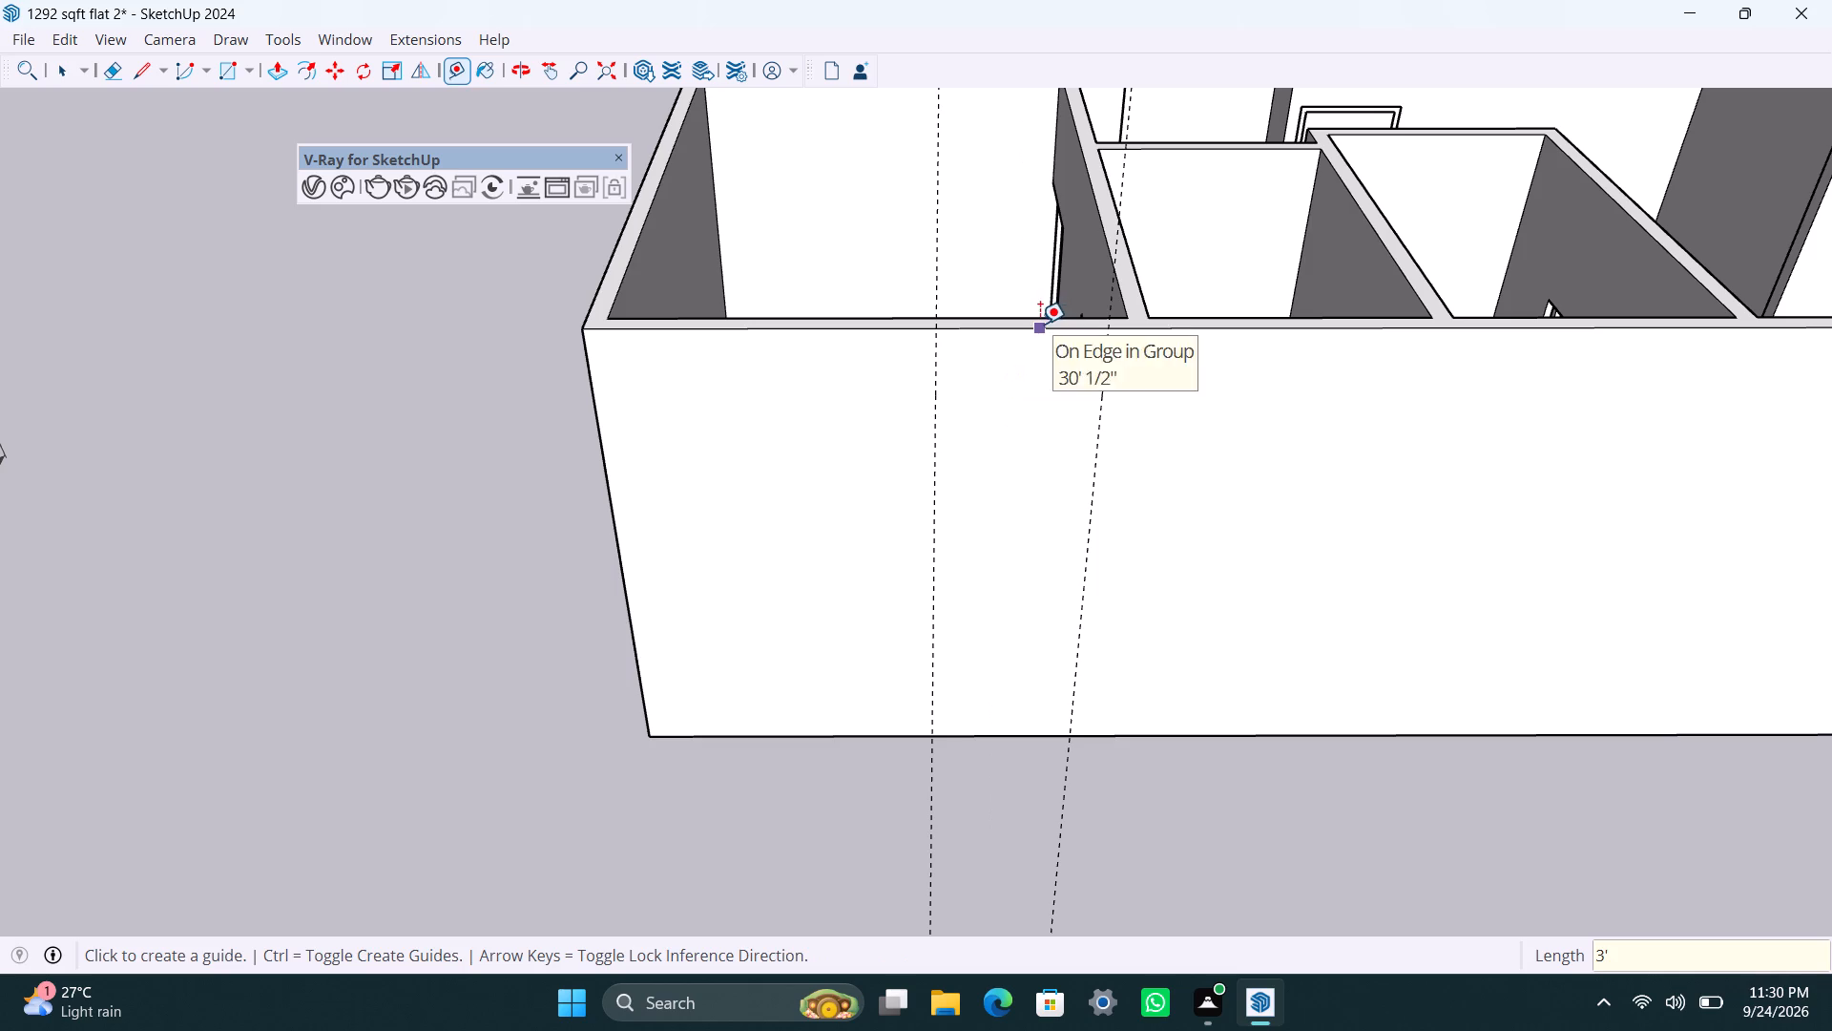
Add horizontal guides on the same outer wall, one 3' below the top edge and another 4' below that.
click(1040, 324)
text(3')
key(Return)
click(1026, 468)
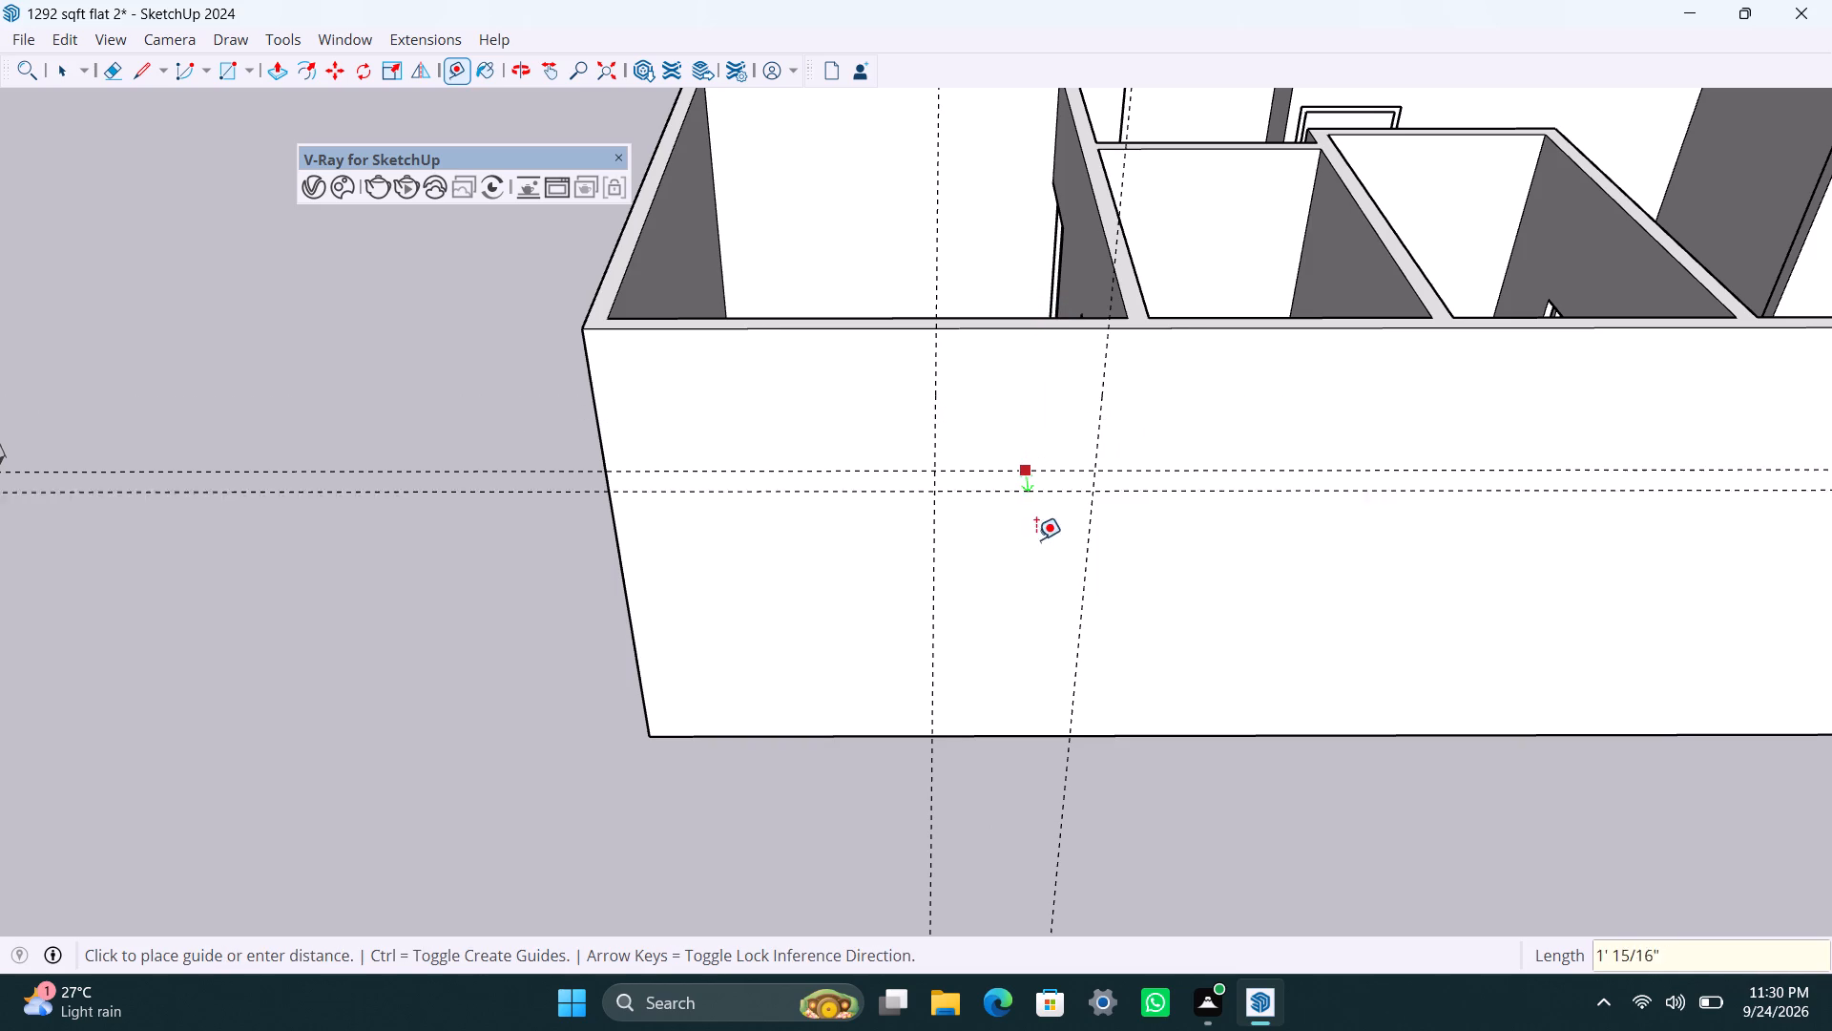
key(4)
key(apostrophe)
key(Return)
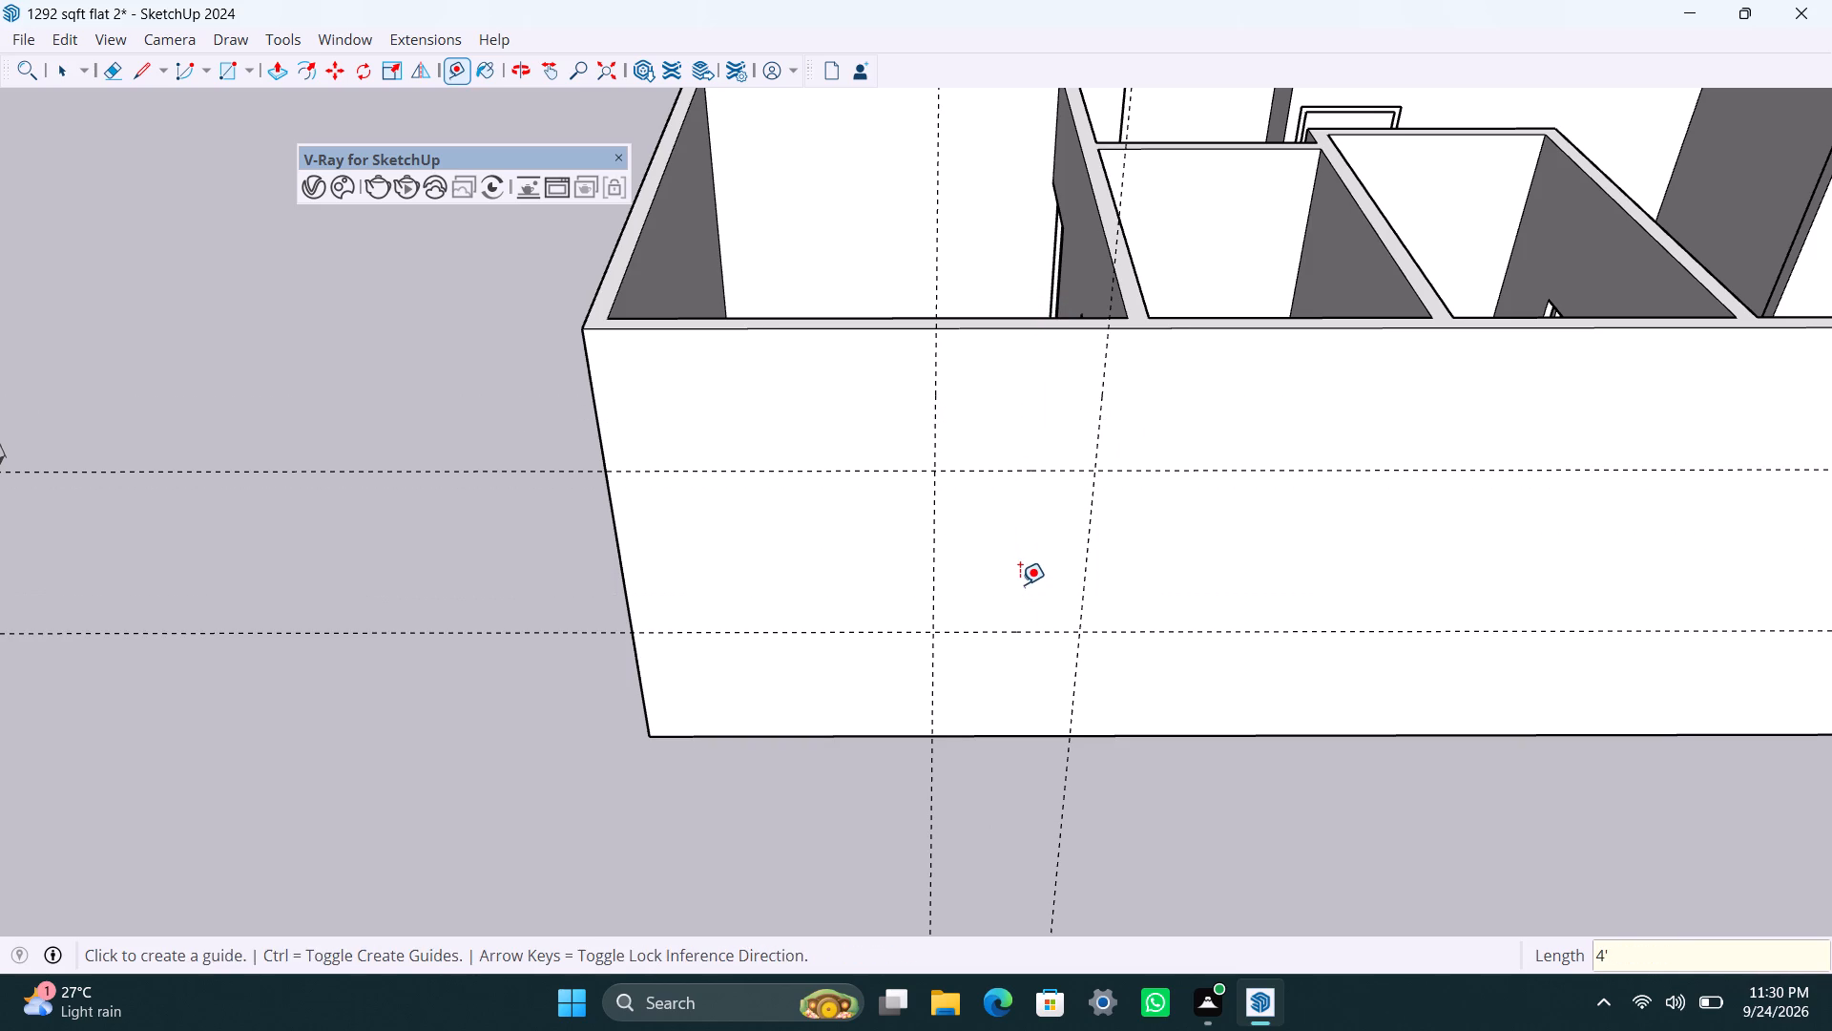
Inside the walls group, draw a 3' by 4' rectangle between the guides and push it through the wall as a window opening.
key(space)
double_click(1012, 567)
key(r)
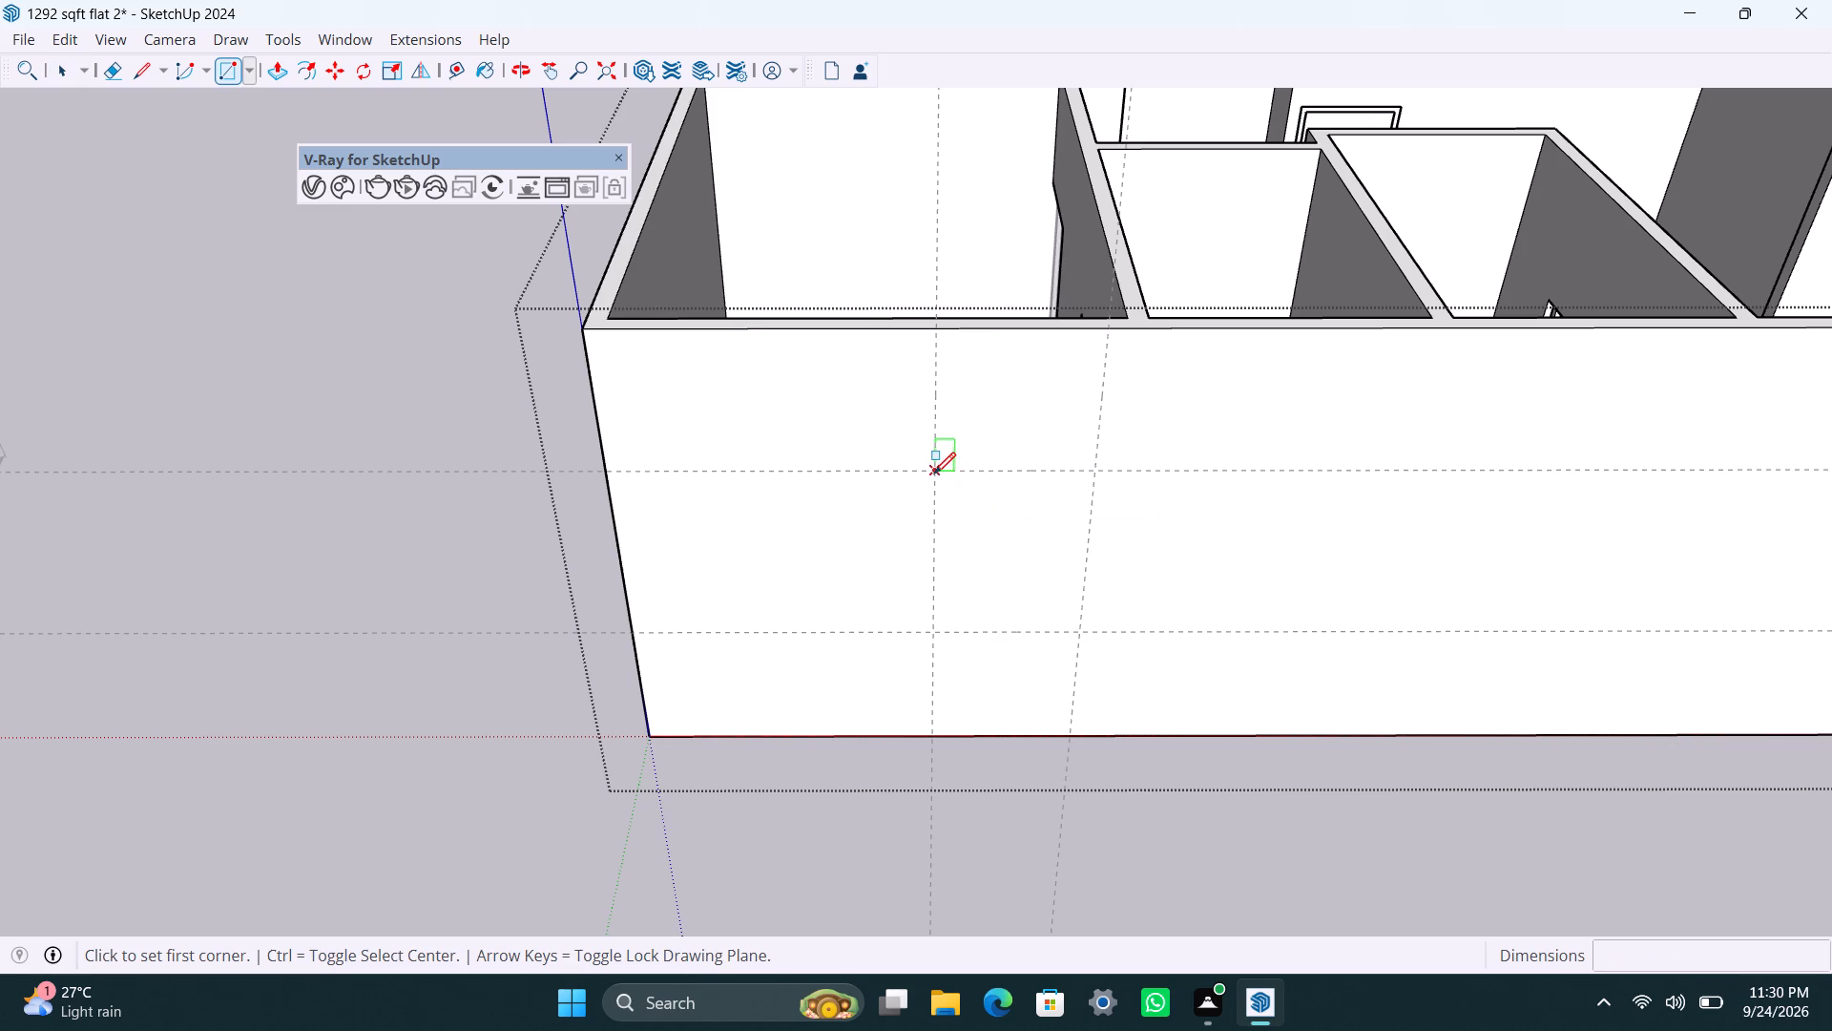
drag(934, 473, 951, 507)
click(1079, 637)
key(space)
click(1044, 582)
key(p)
drag(1040, 581, 1041, 559)
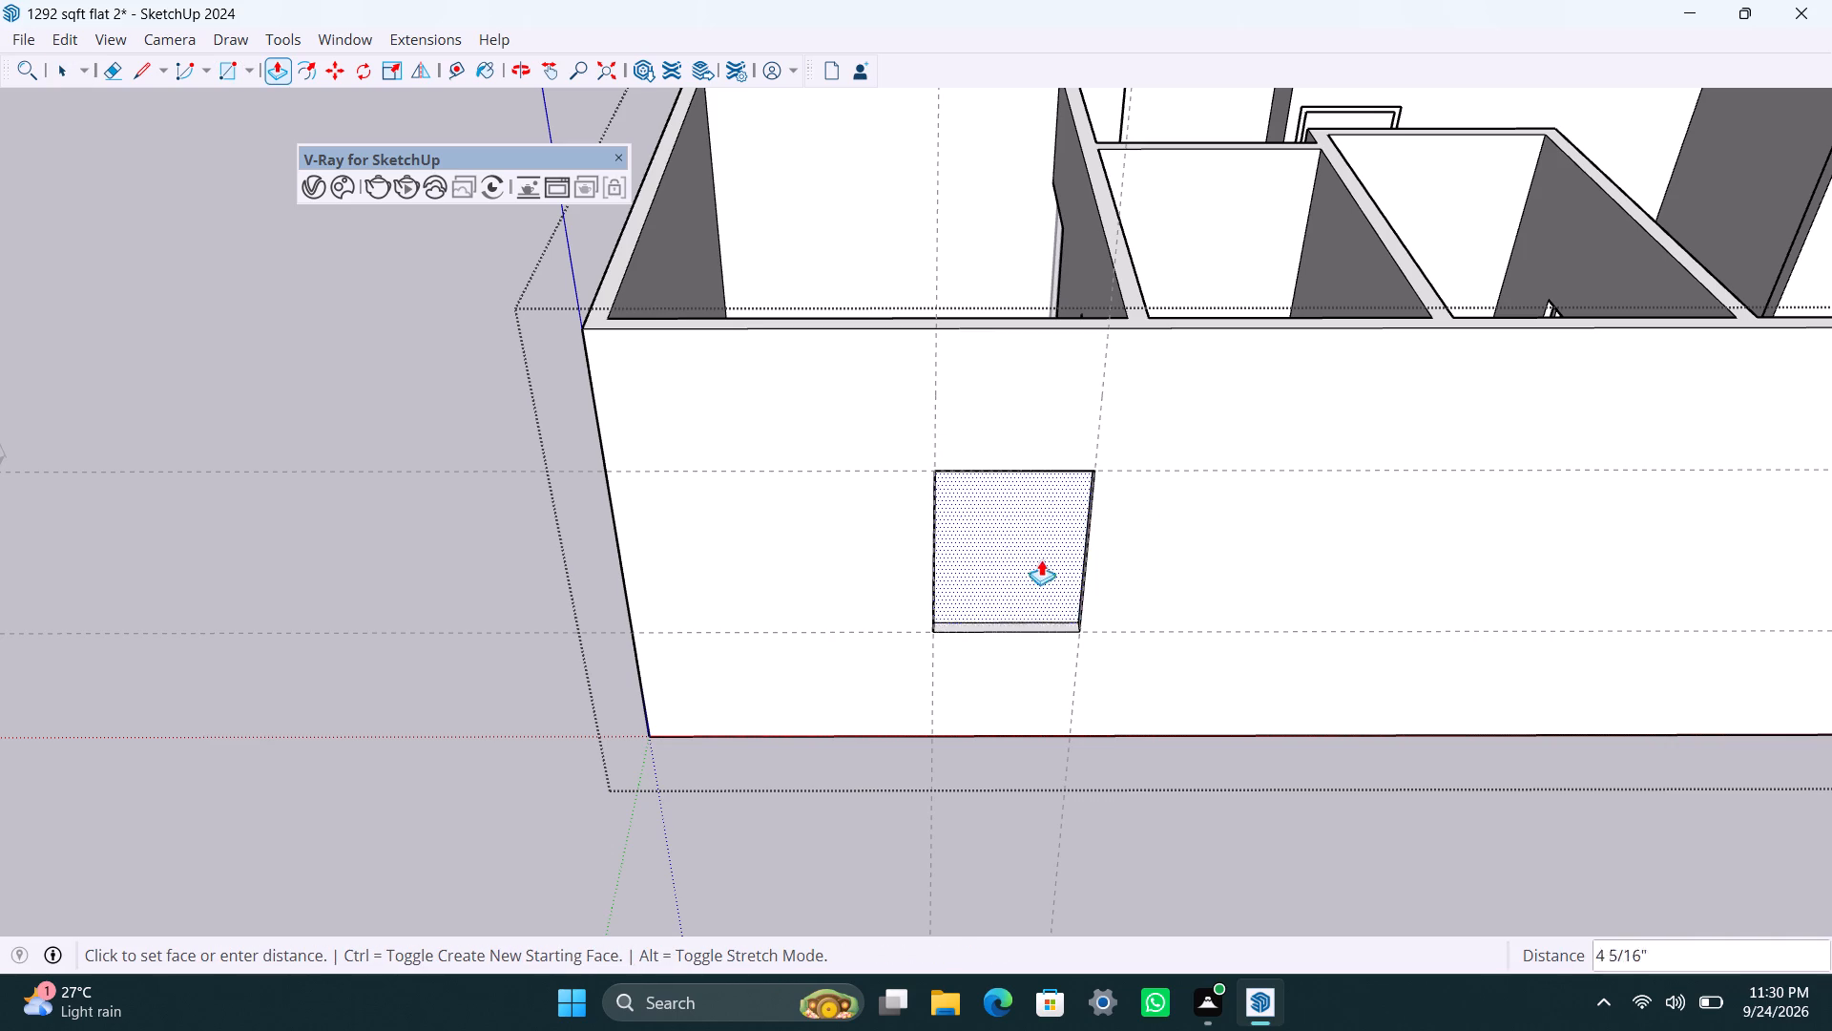
drag(1041, 559, 1050, 567)
key(space)
Place guides for a small window beside the first opening: two vertical guides 2' apart and a horizontal one 2' below the window-top guide.
scroll(1012, 630, down, 3)
shift+middle_drag(1010, 634, 1006, 634)
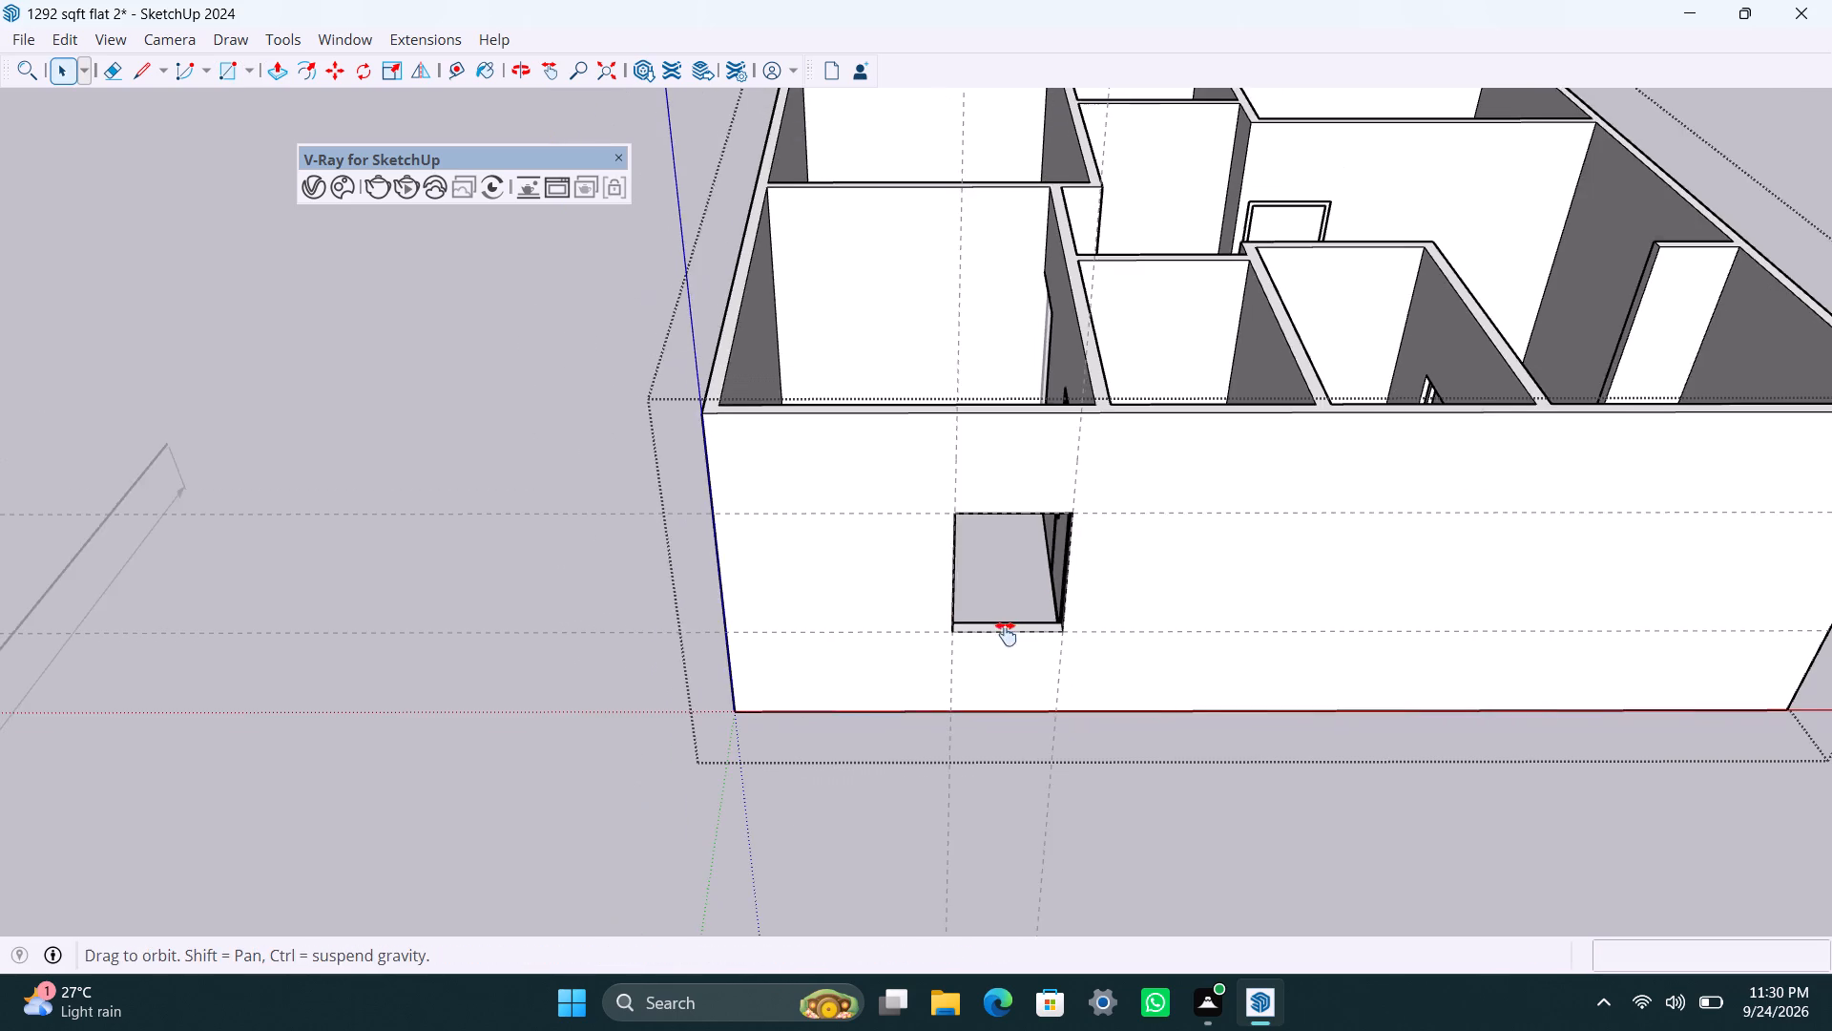
shift+middle_drag(1006, 634, 760, 624)
key(t)
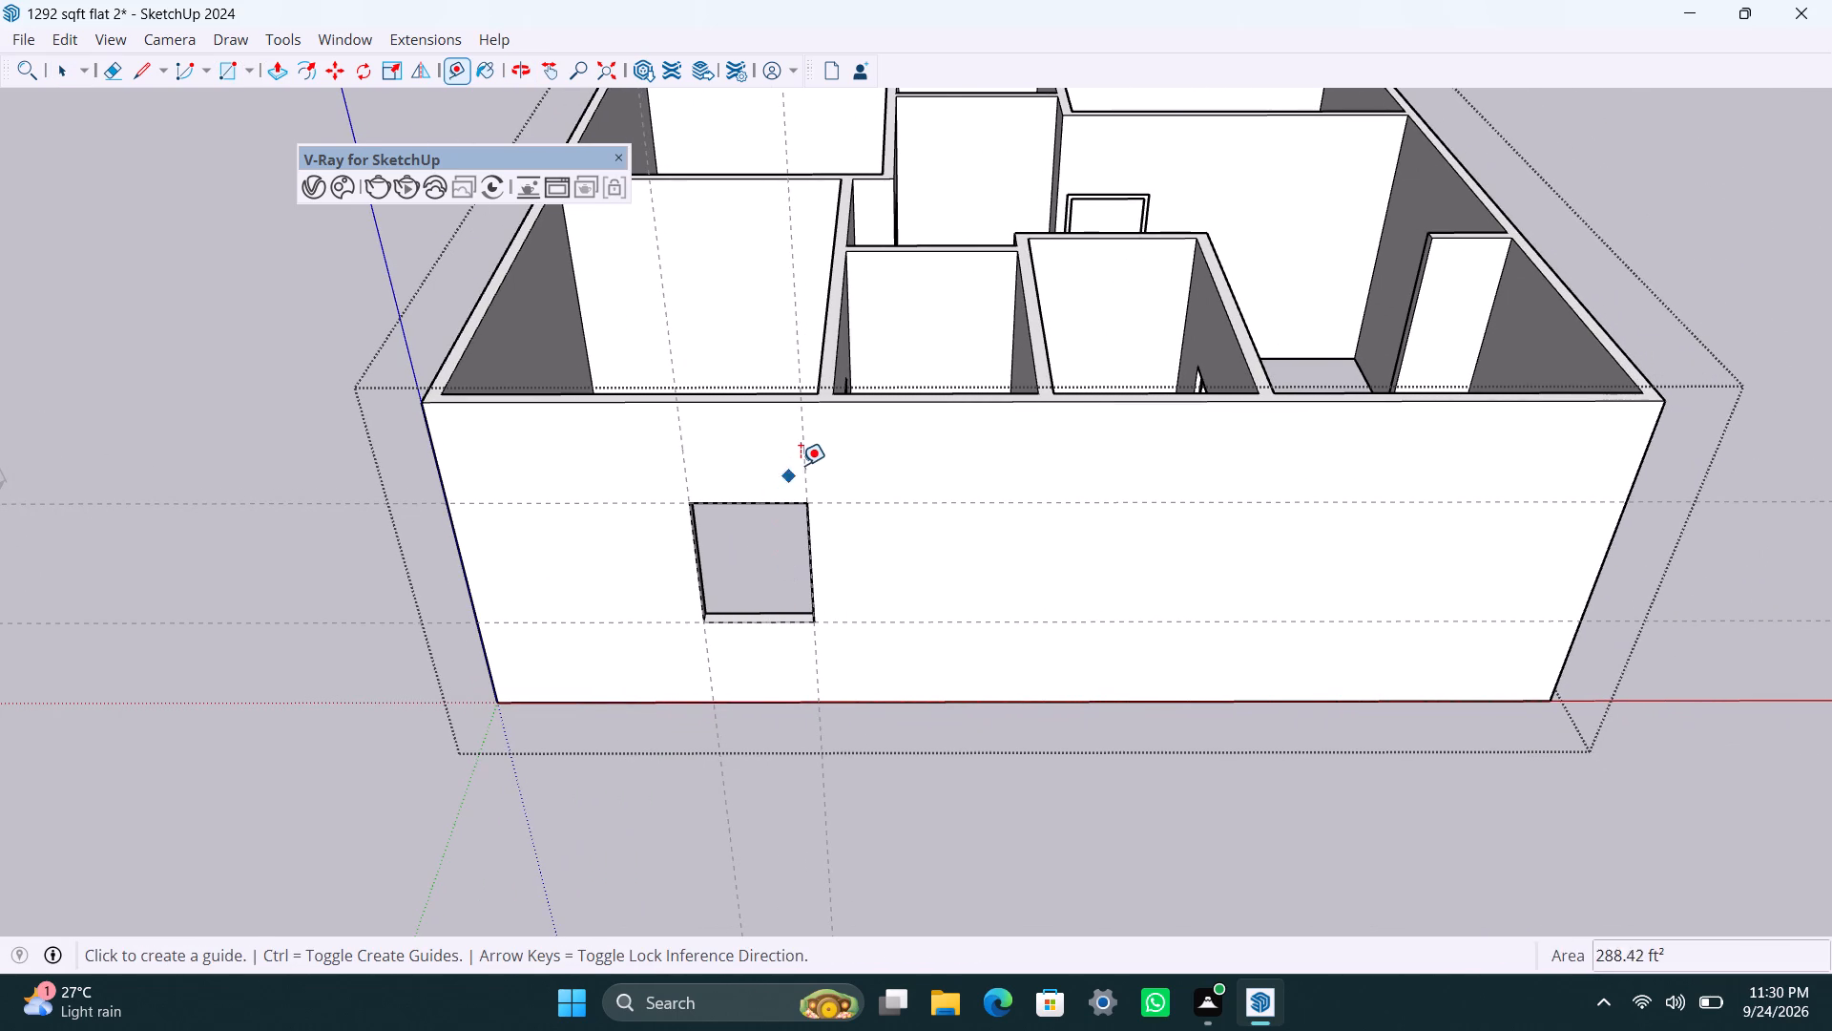
click(801, 464)
click(905, 457)
click(906, 452)
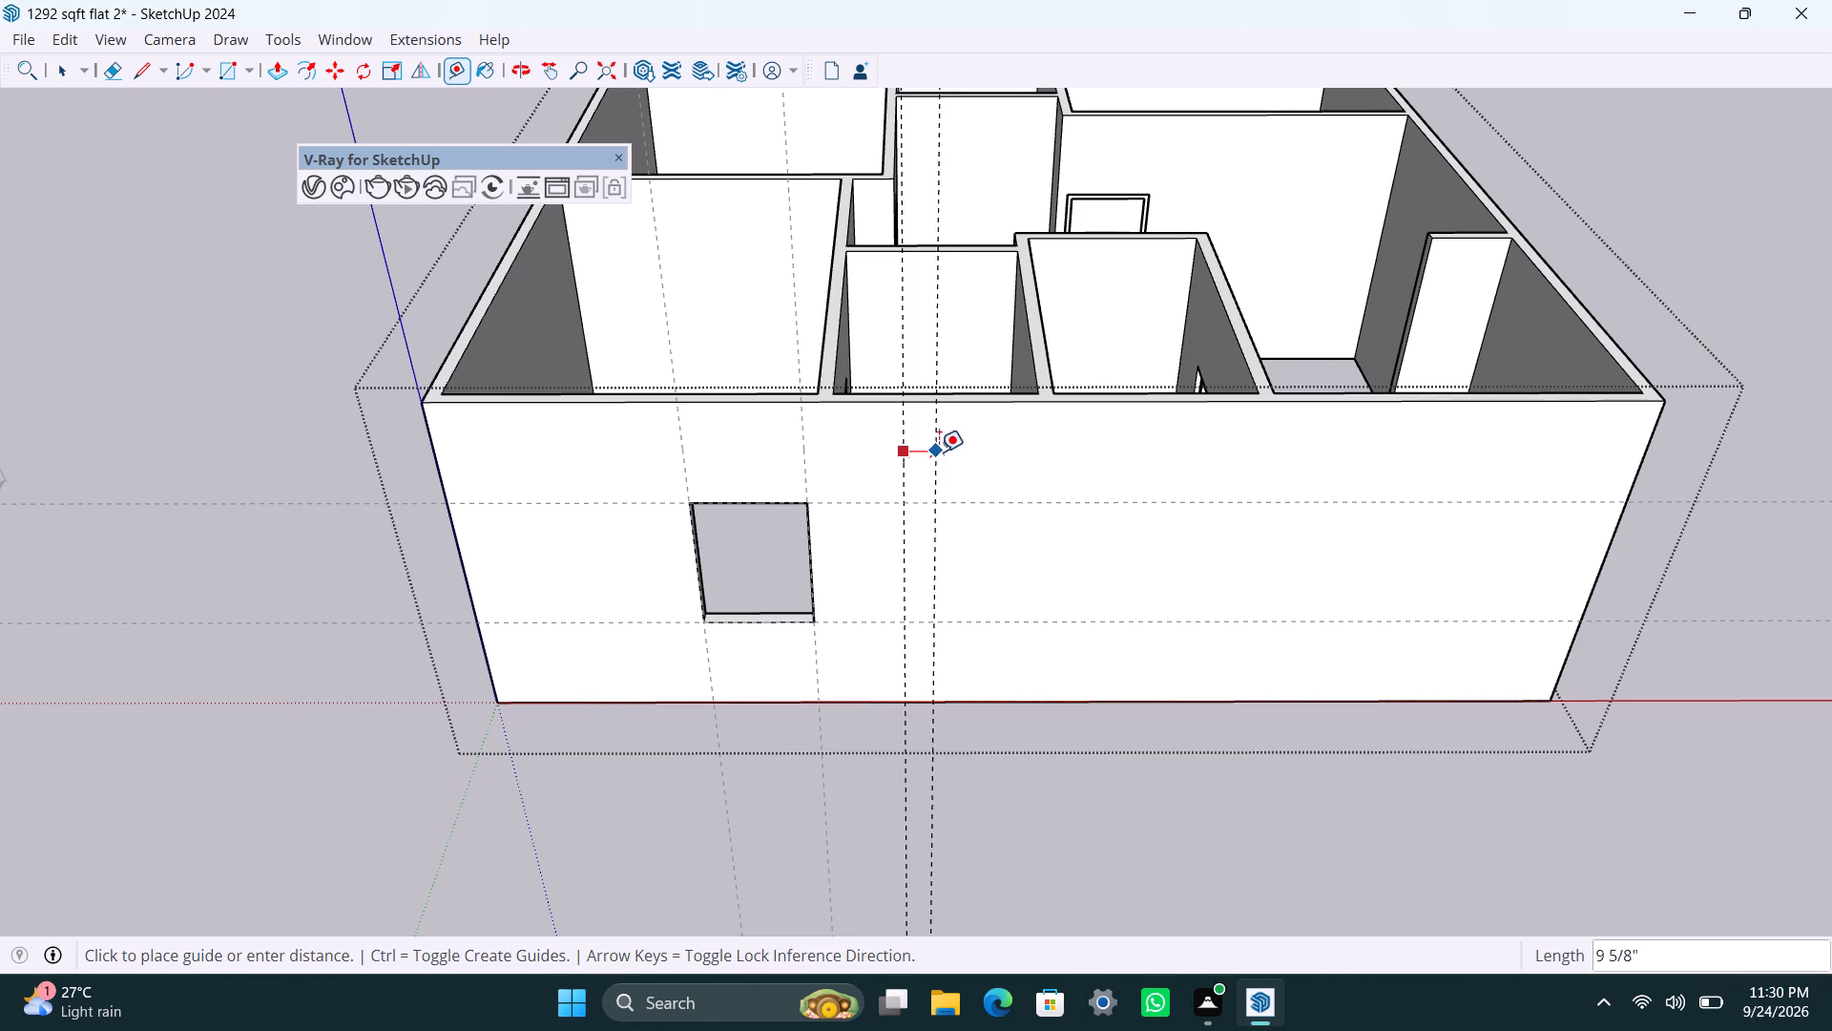
key(2)
key(apostrophe)
key(Return)
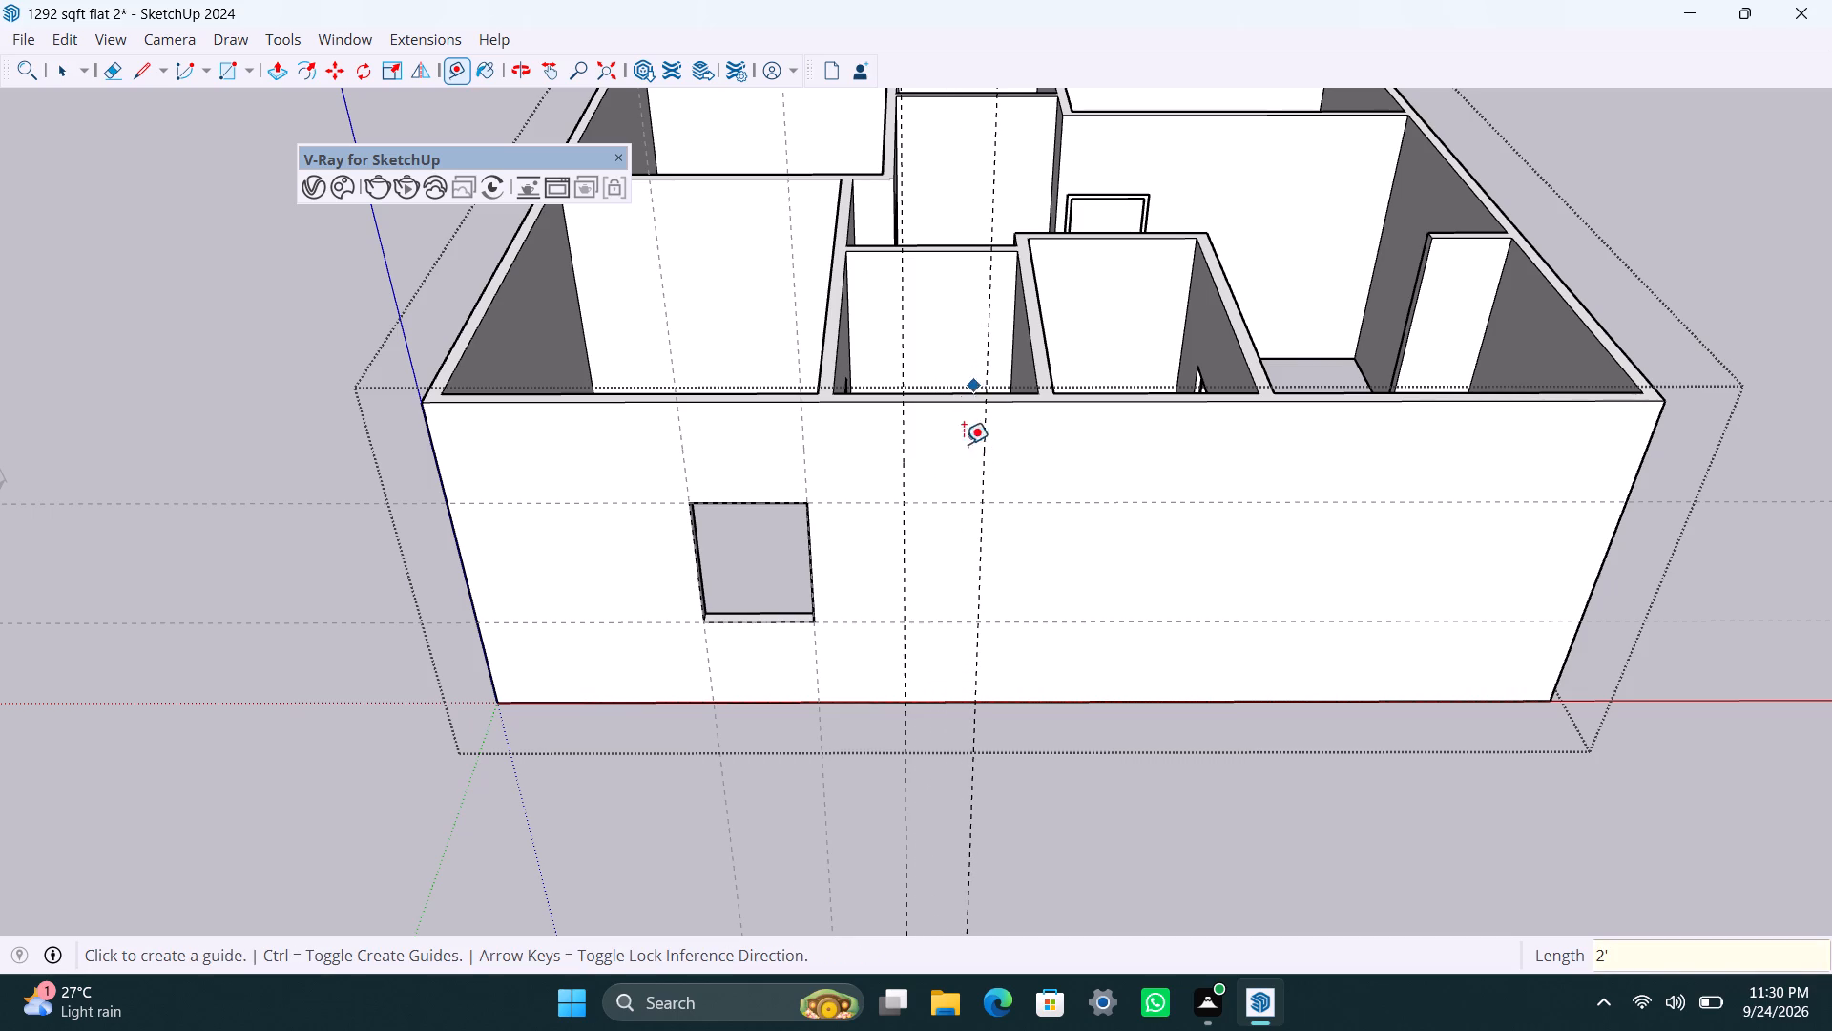
click(957, 500)
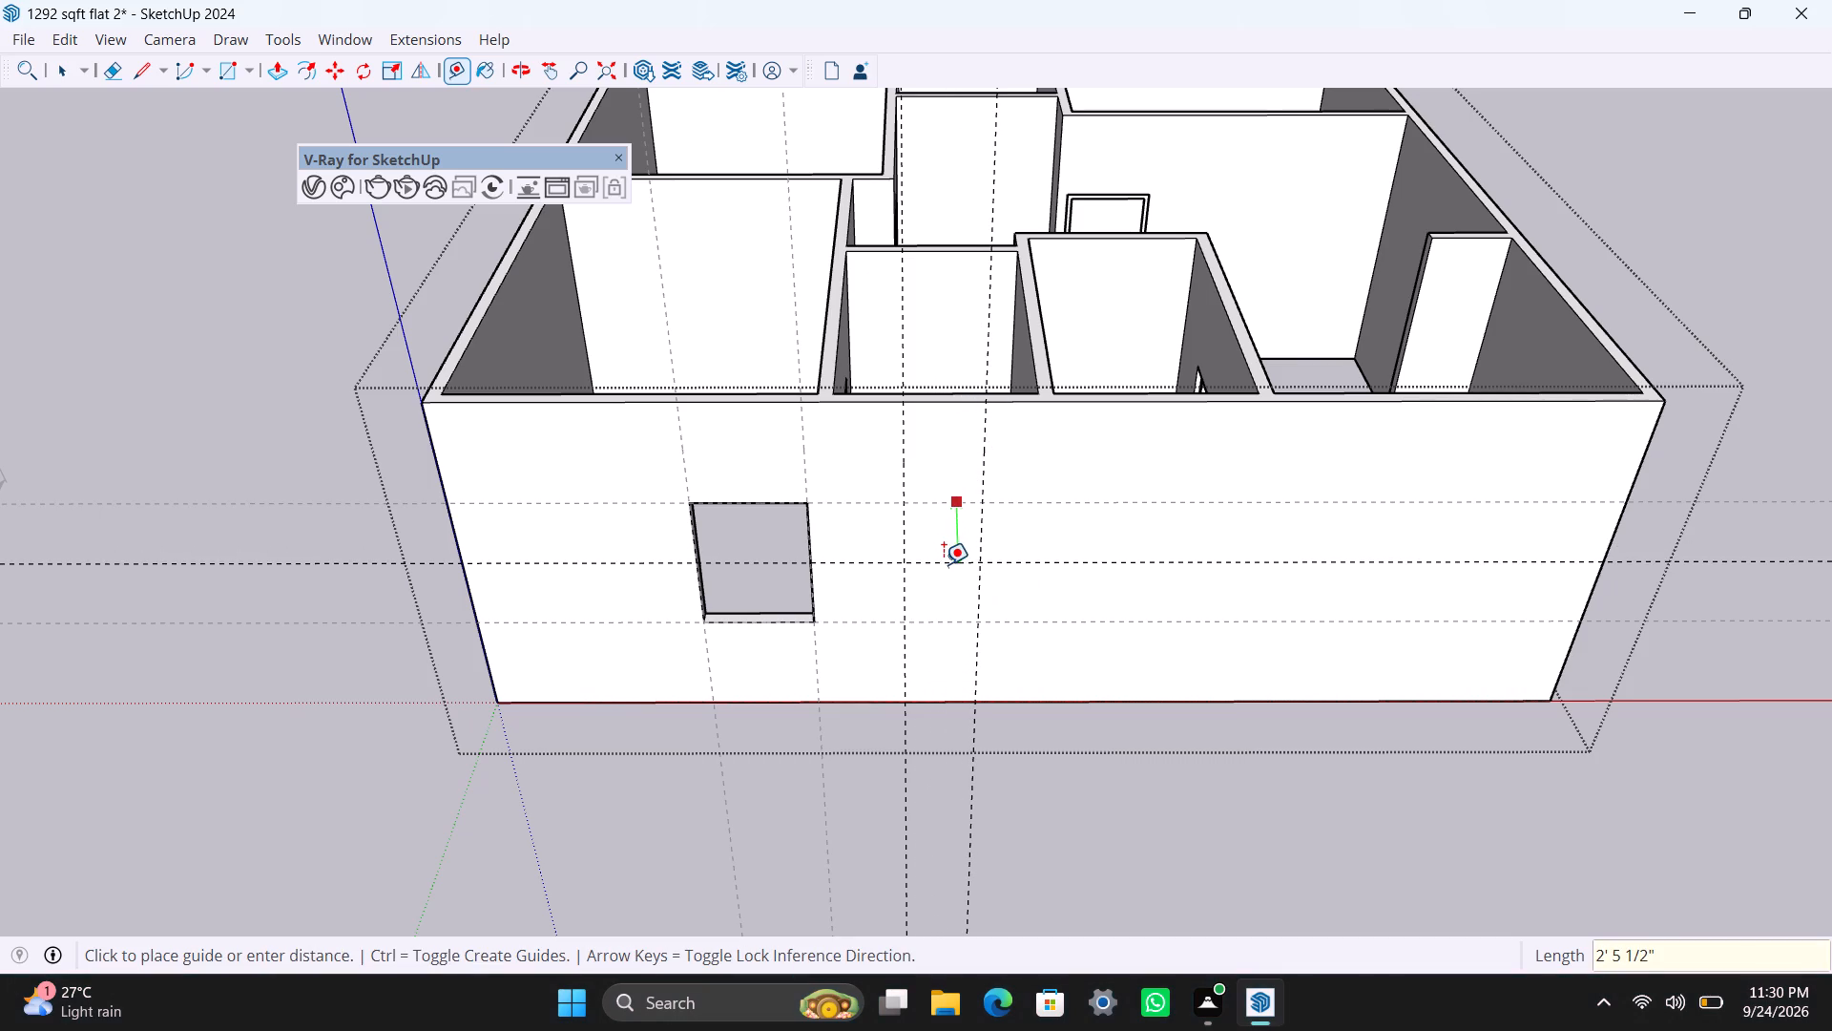
text(2')
key(Return)
key(space)
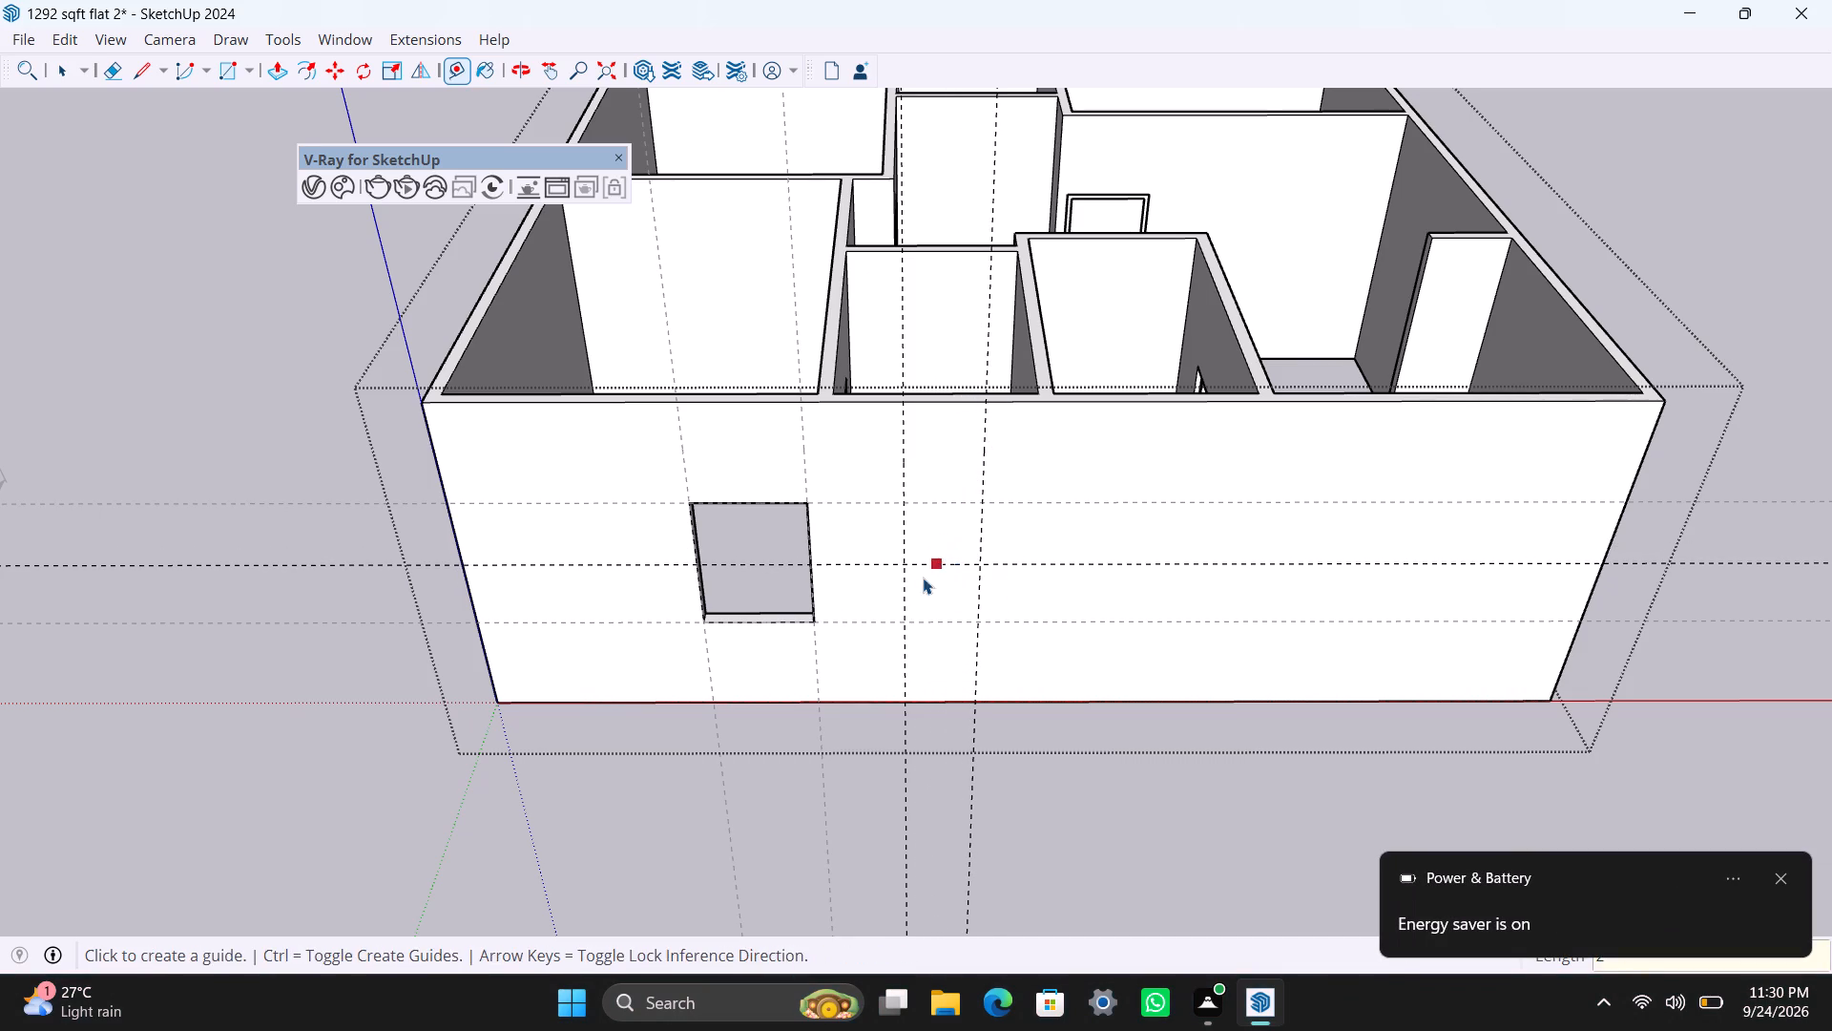
Draw a 2' by 2' rectangle within the new guides and push it through the wall to cut the small window opening.
scroll(922, 568, up, 4)
key(r)
click(897, 475)
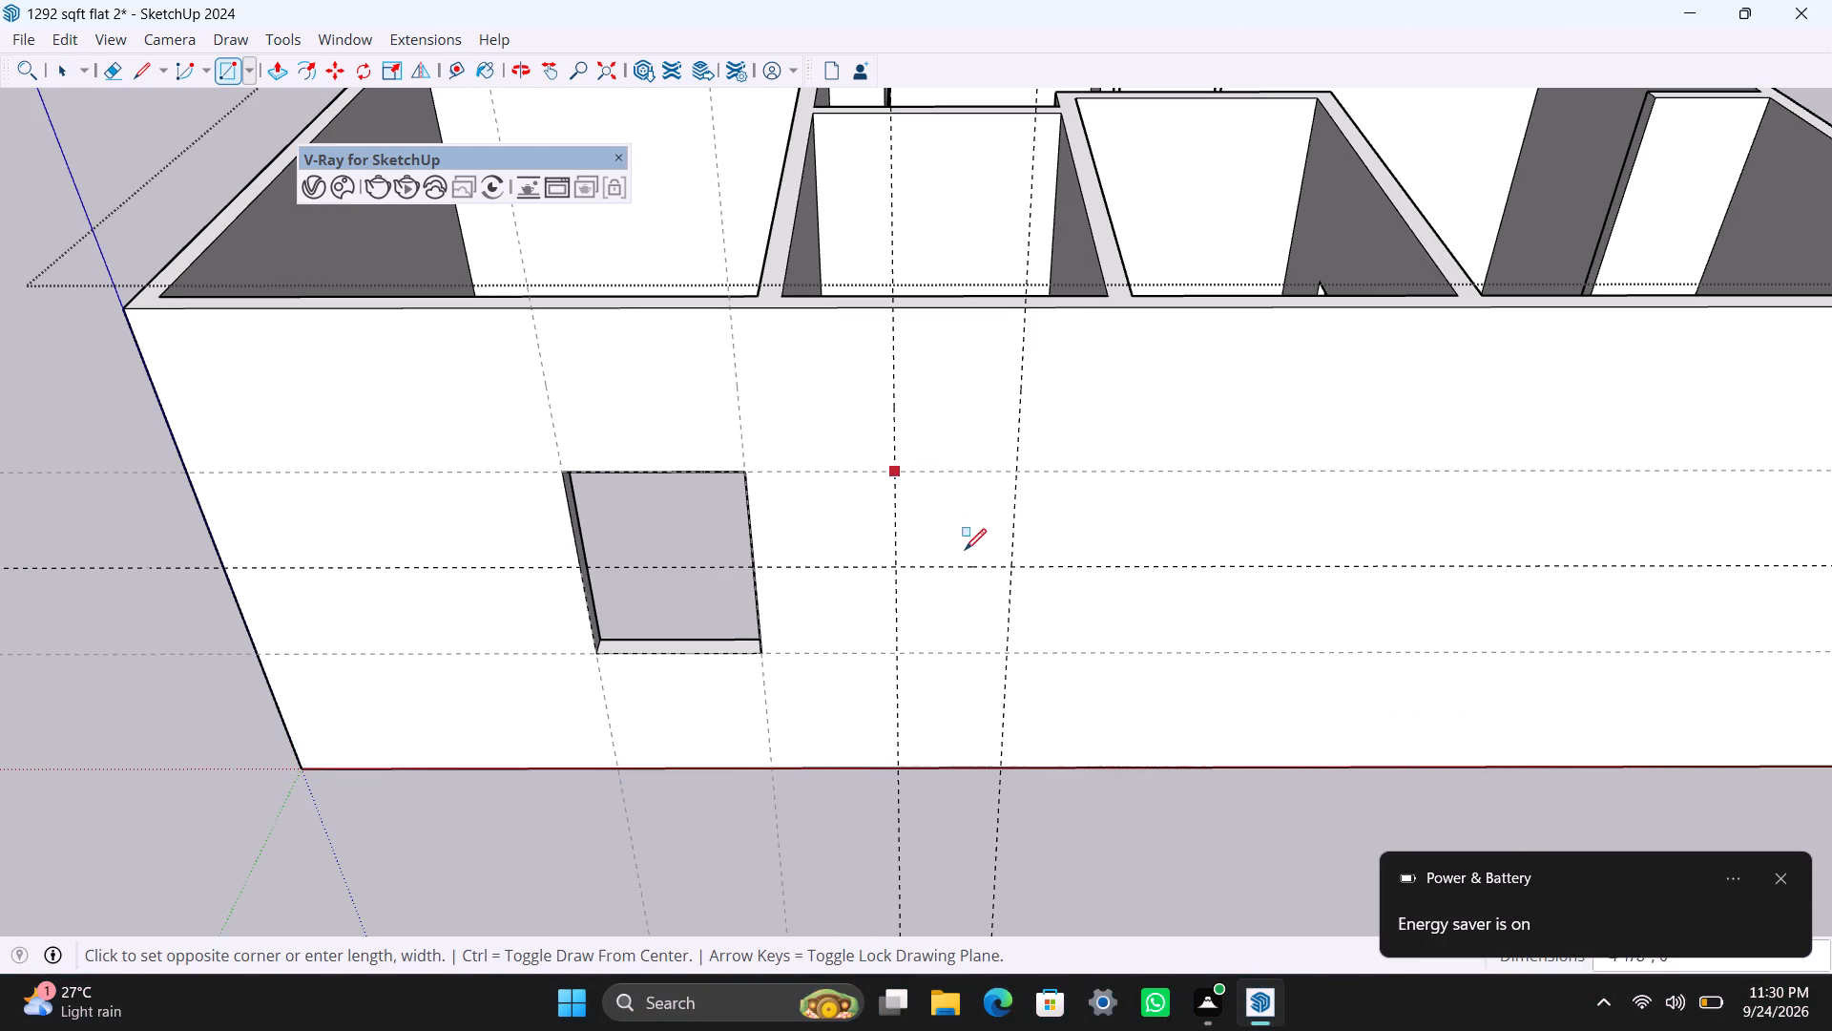
click(1012, 563)
key(space)
click(971, 538)
key(p)
drag(971, 538, 971, 537)
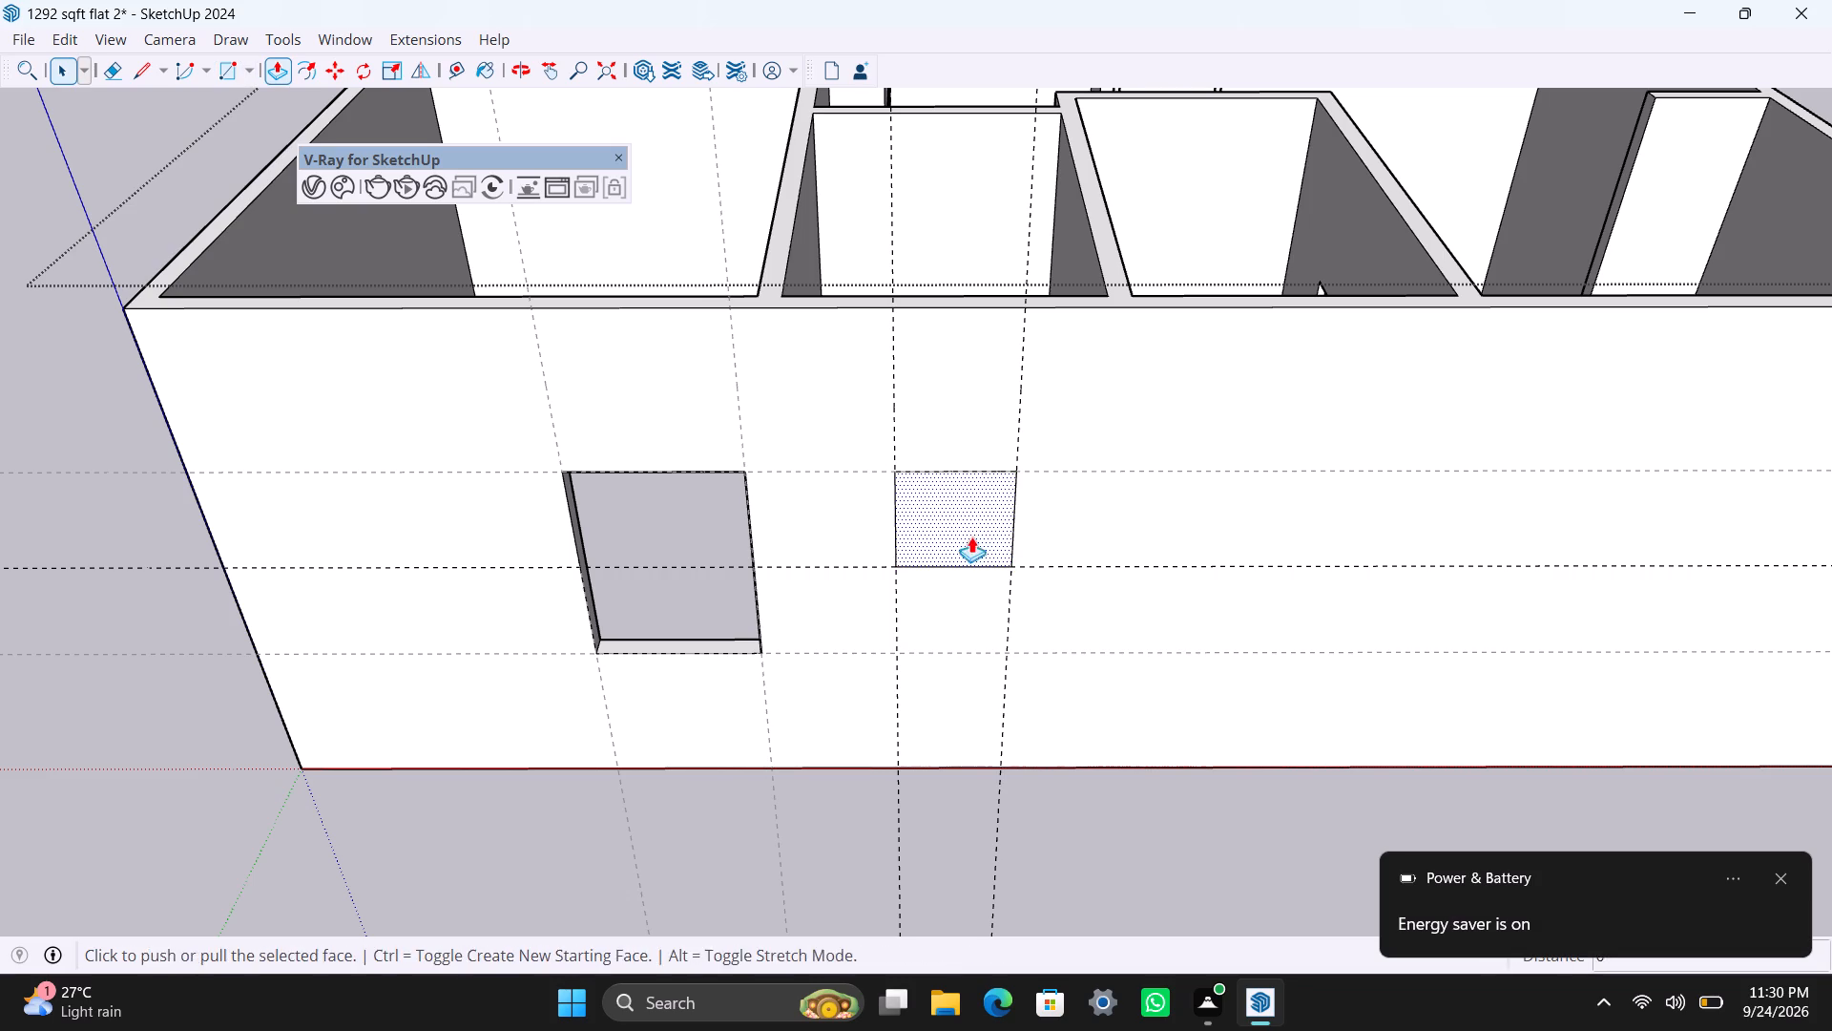
drag(971, 537, 992, 519)
key(space)
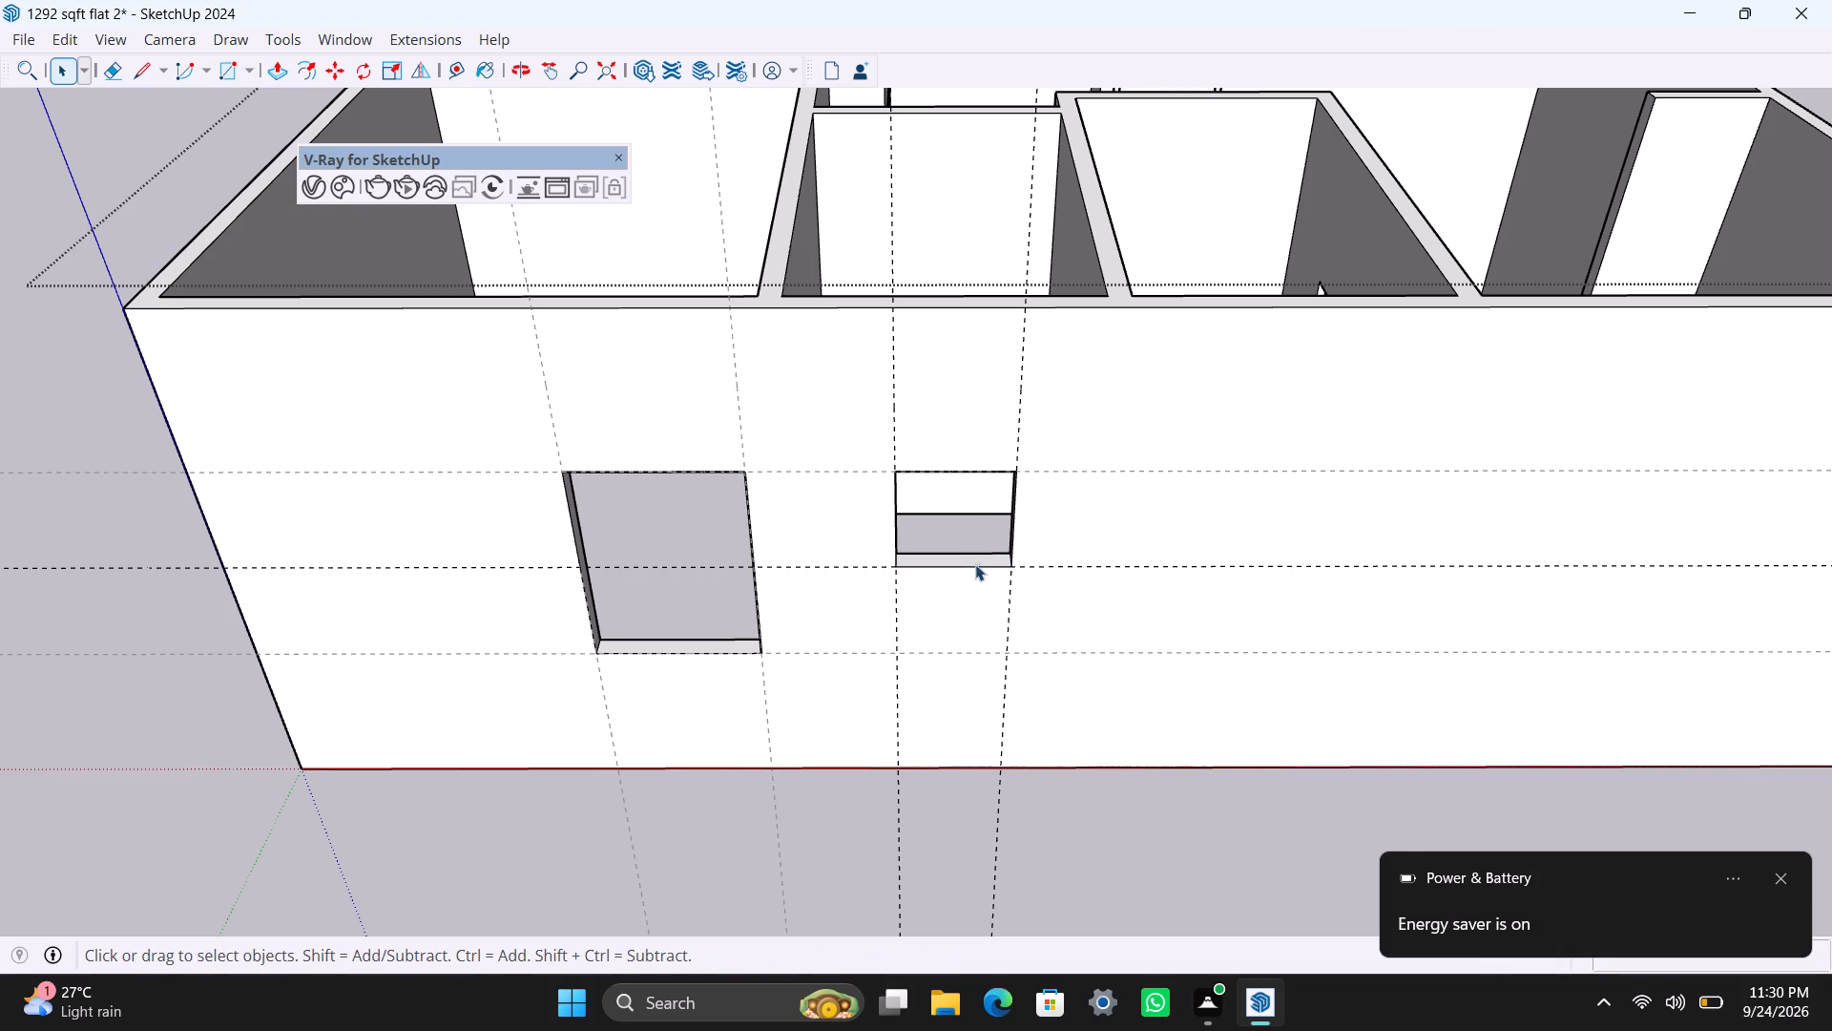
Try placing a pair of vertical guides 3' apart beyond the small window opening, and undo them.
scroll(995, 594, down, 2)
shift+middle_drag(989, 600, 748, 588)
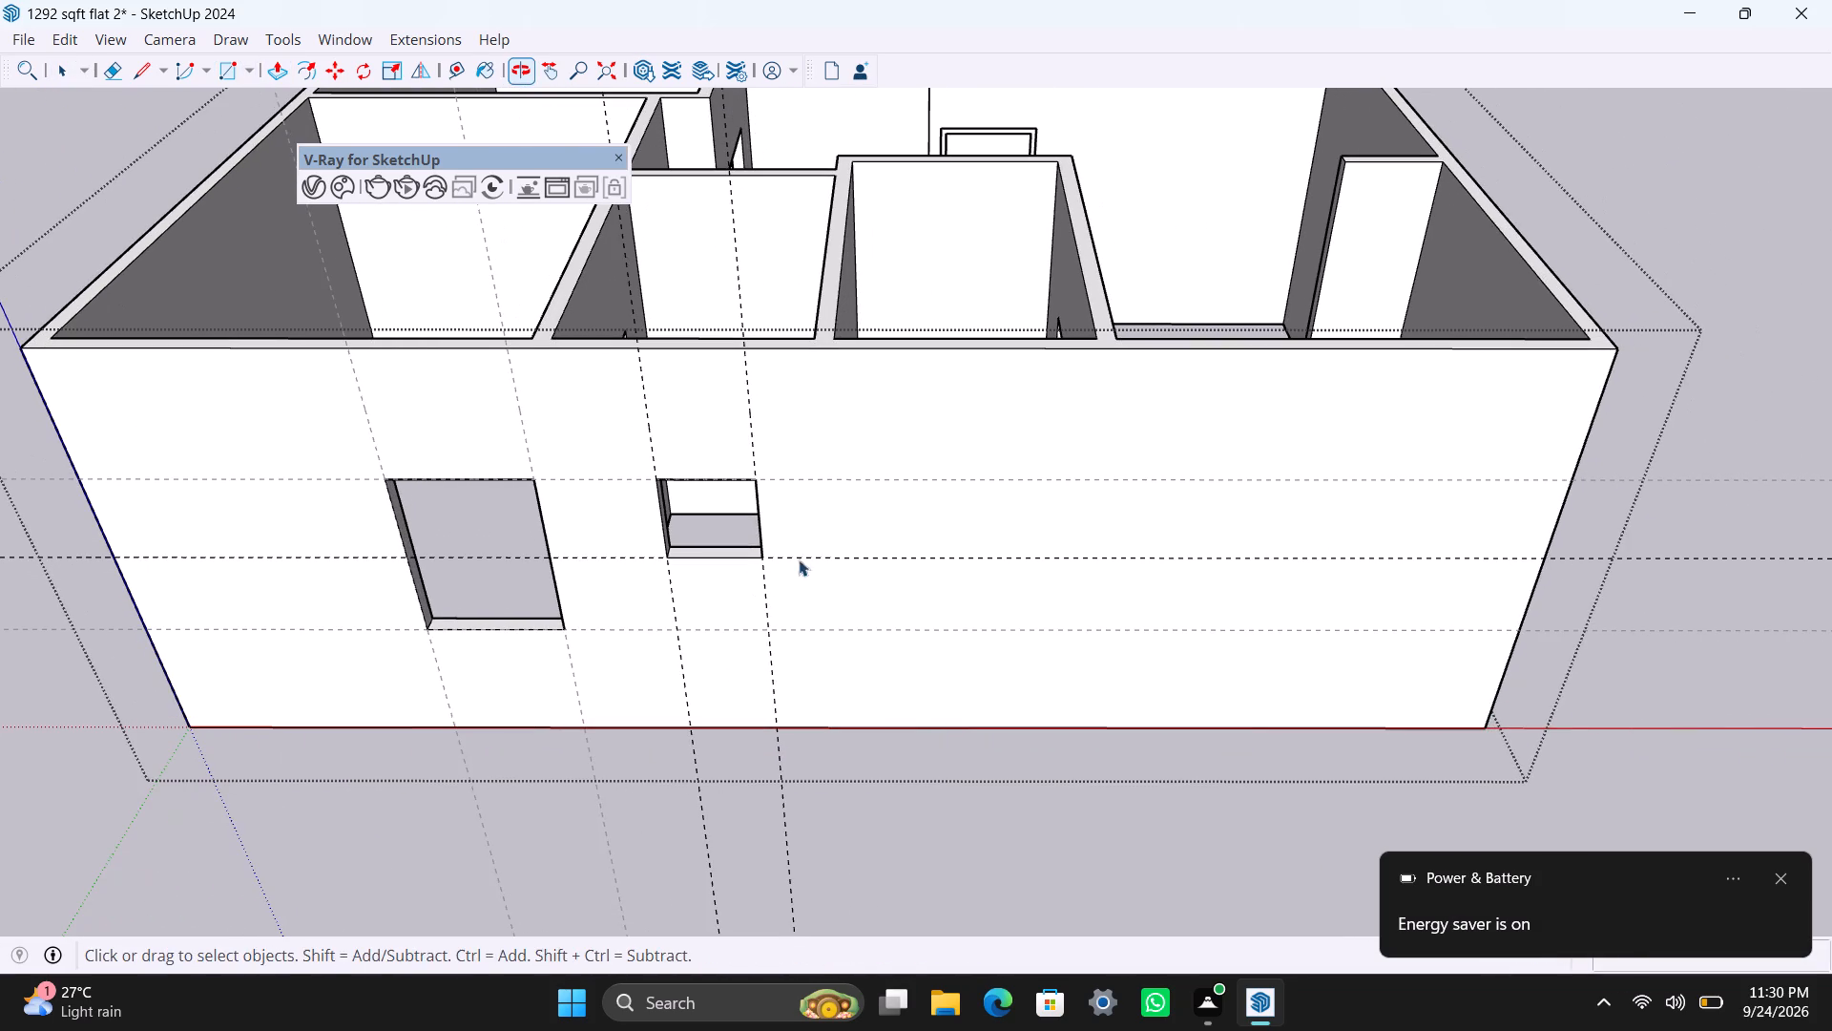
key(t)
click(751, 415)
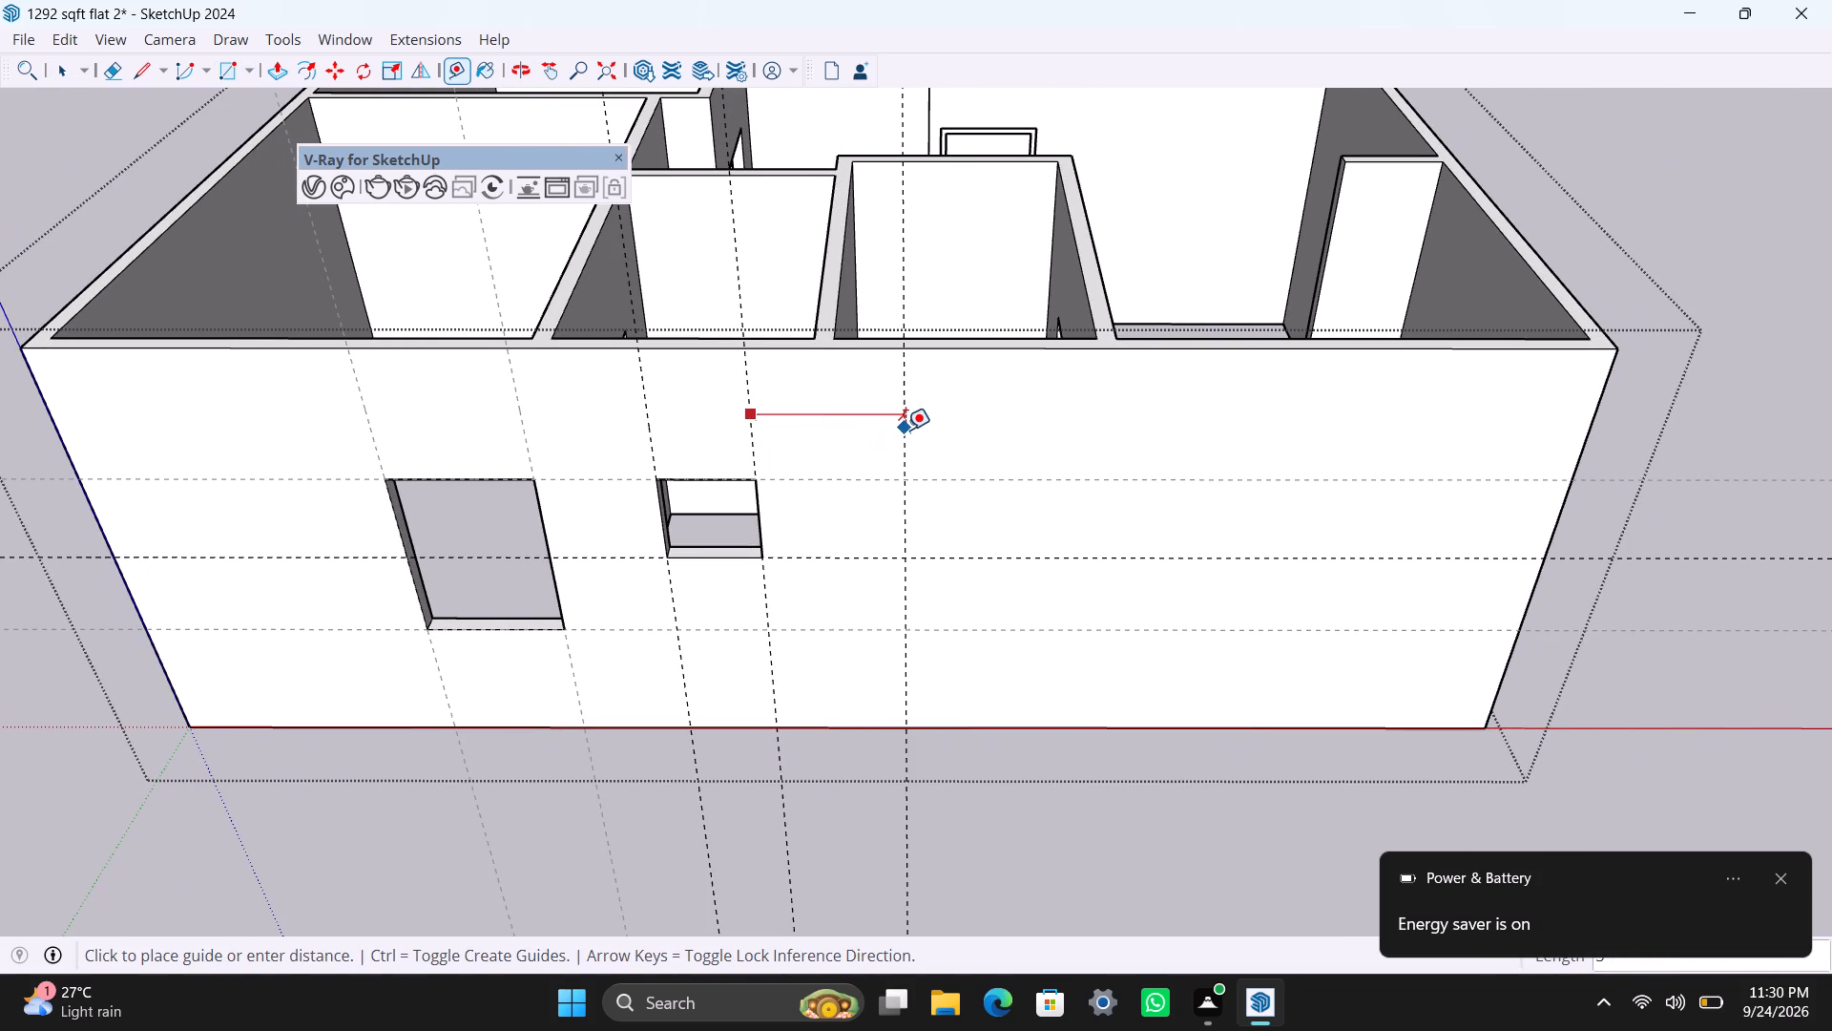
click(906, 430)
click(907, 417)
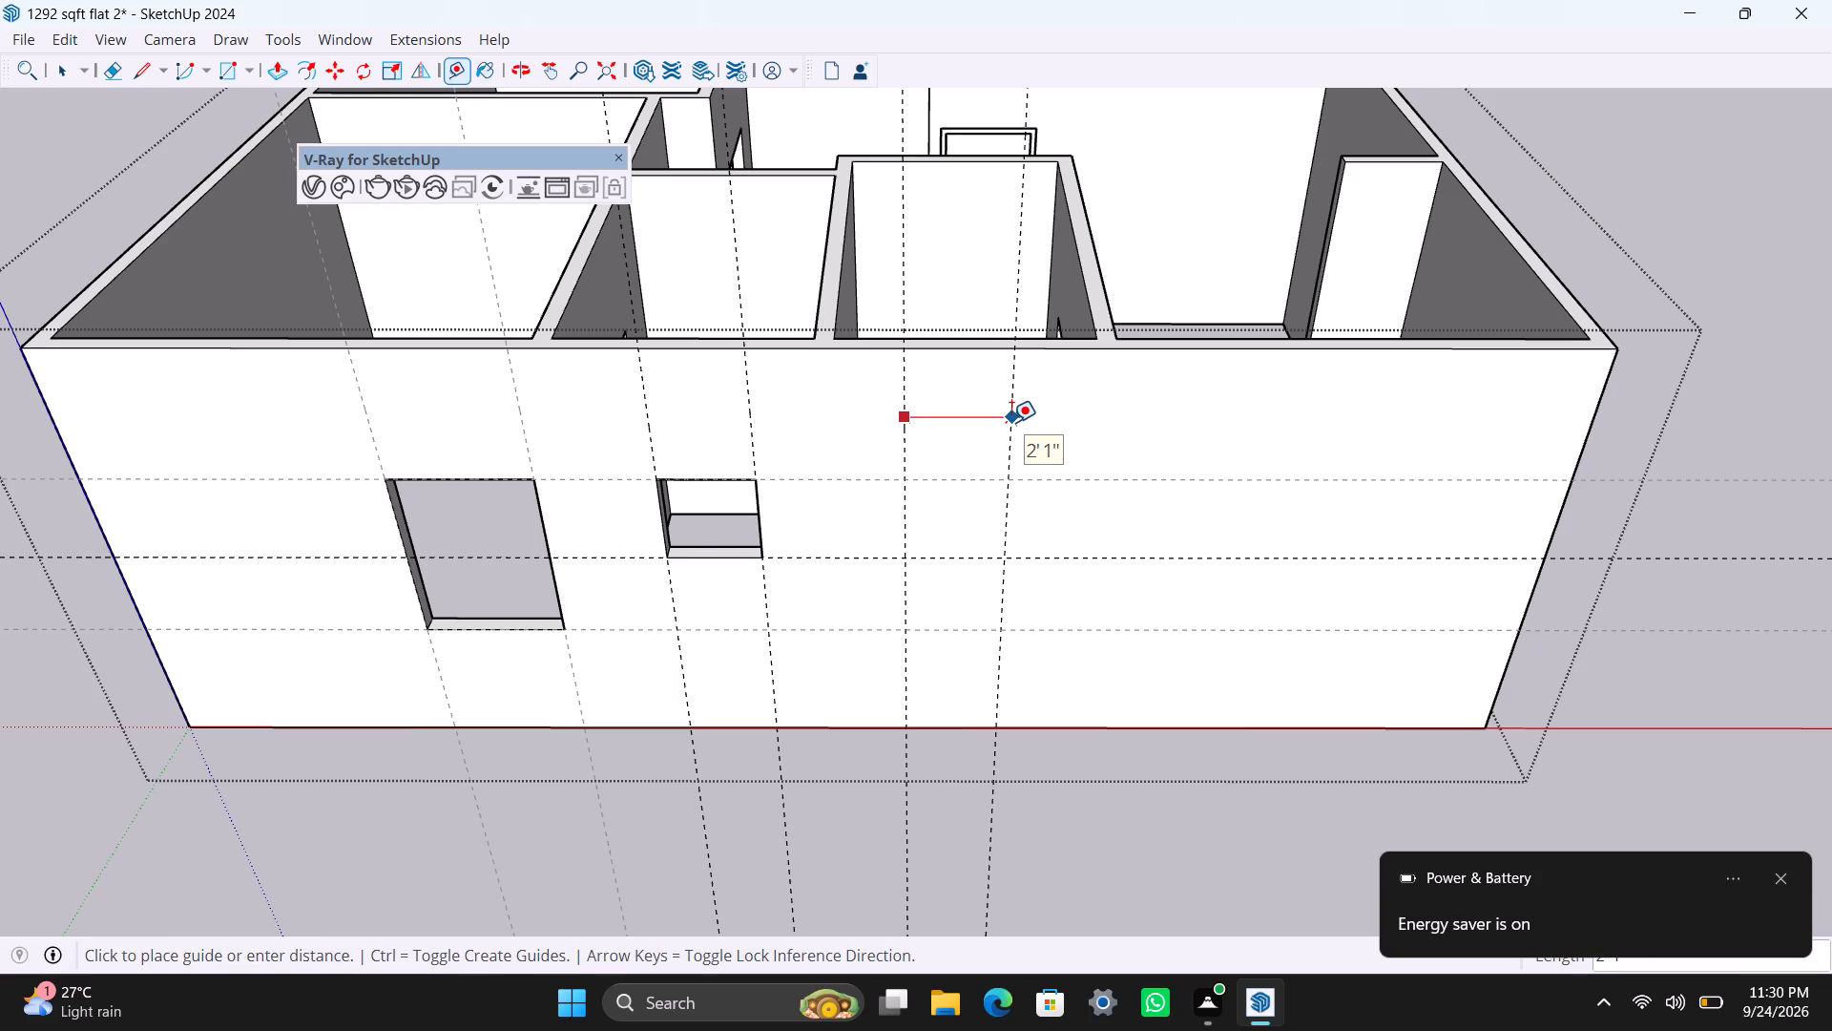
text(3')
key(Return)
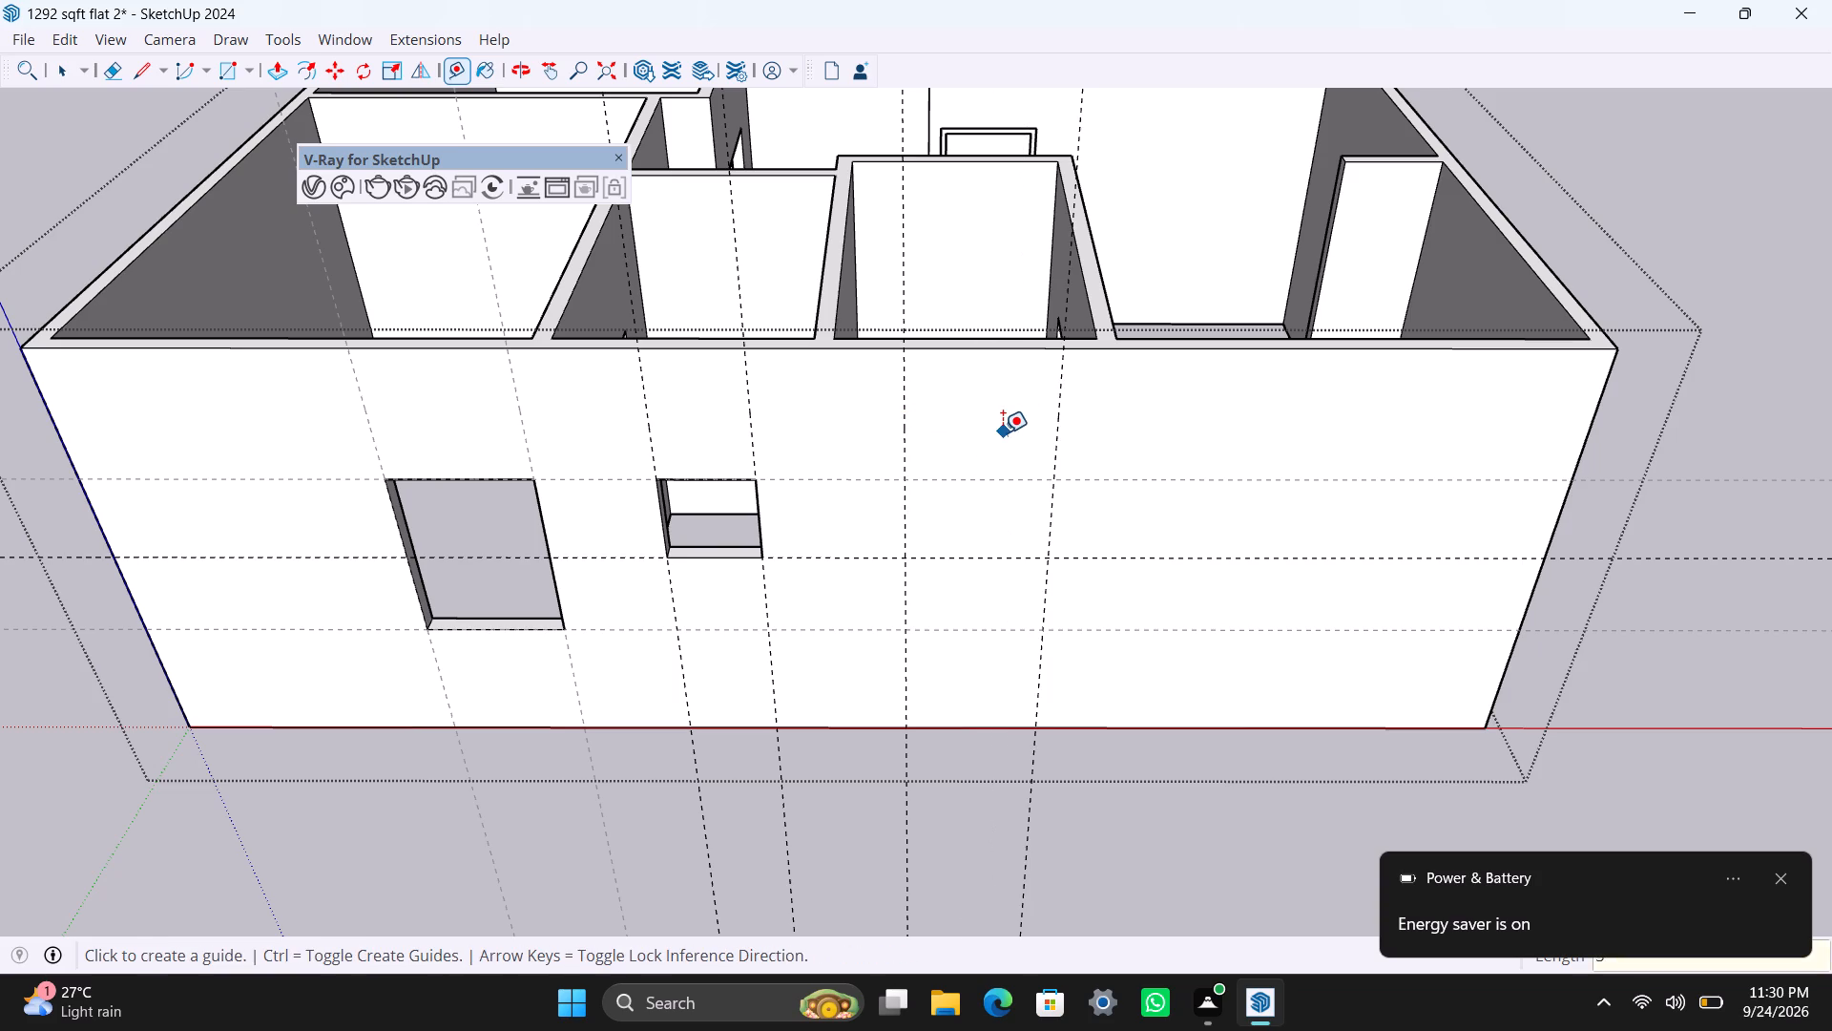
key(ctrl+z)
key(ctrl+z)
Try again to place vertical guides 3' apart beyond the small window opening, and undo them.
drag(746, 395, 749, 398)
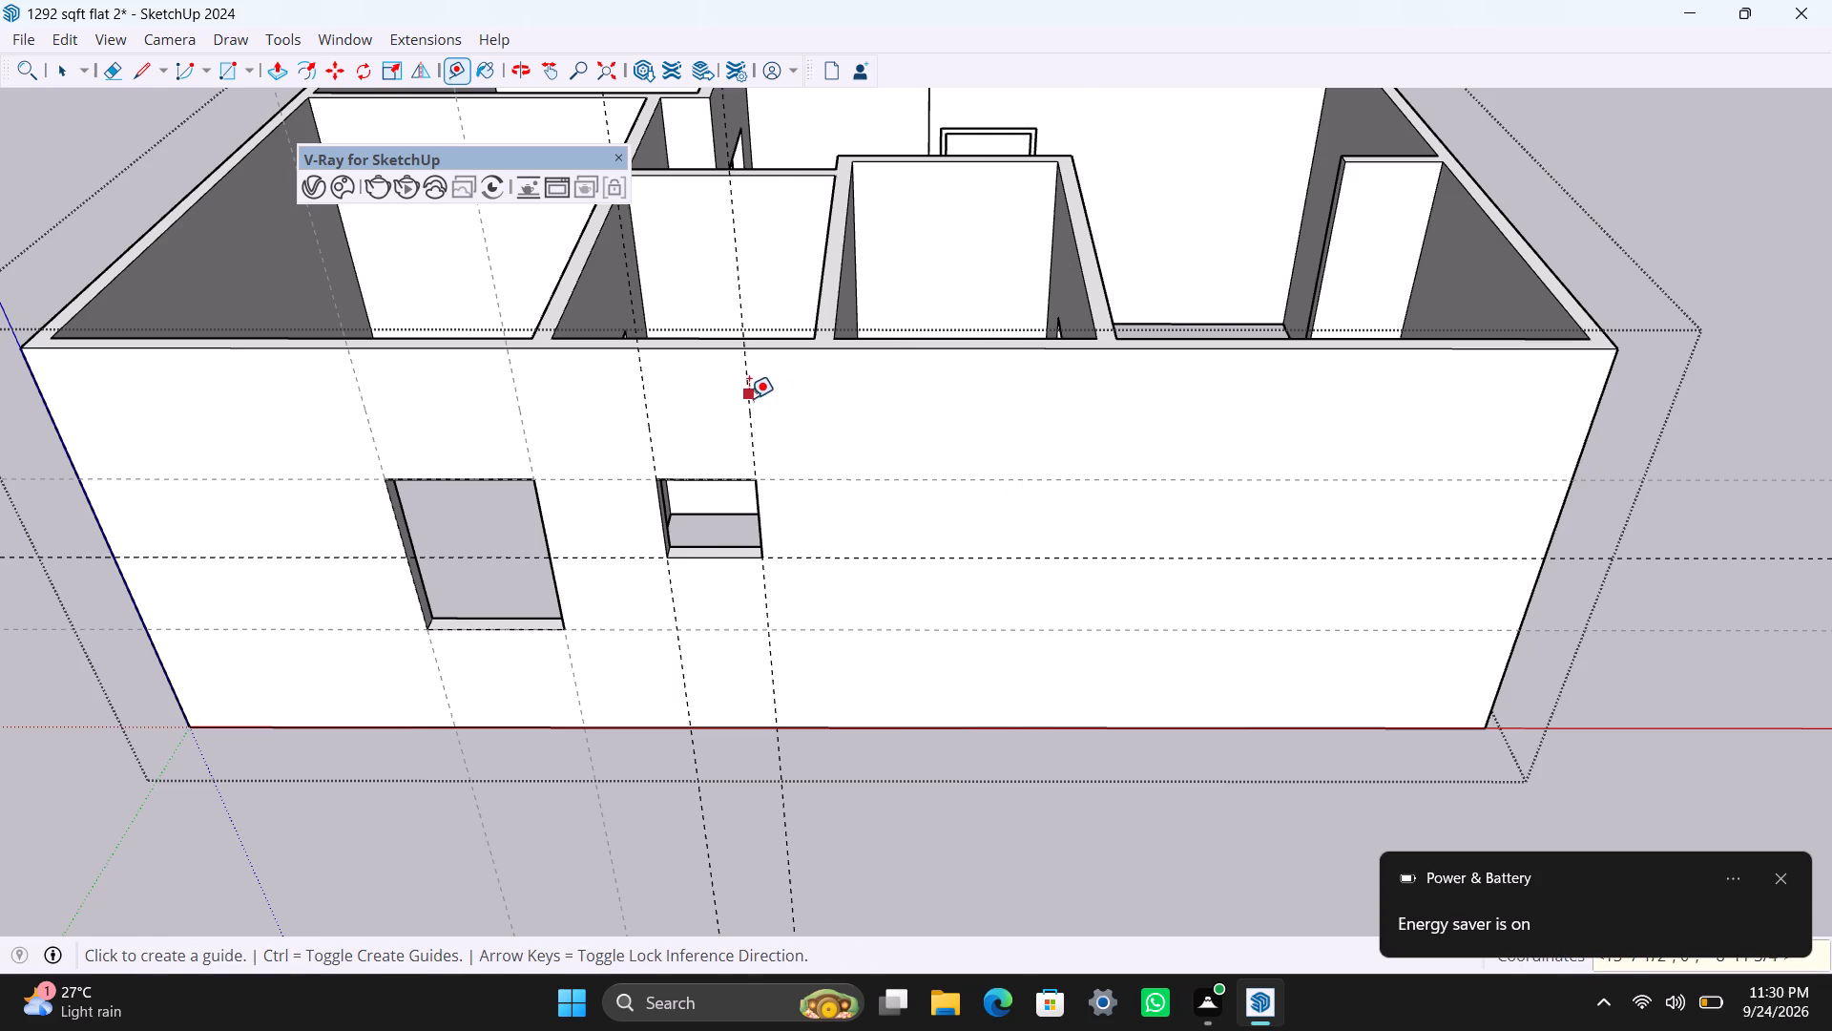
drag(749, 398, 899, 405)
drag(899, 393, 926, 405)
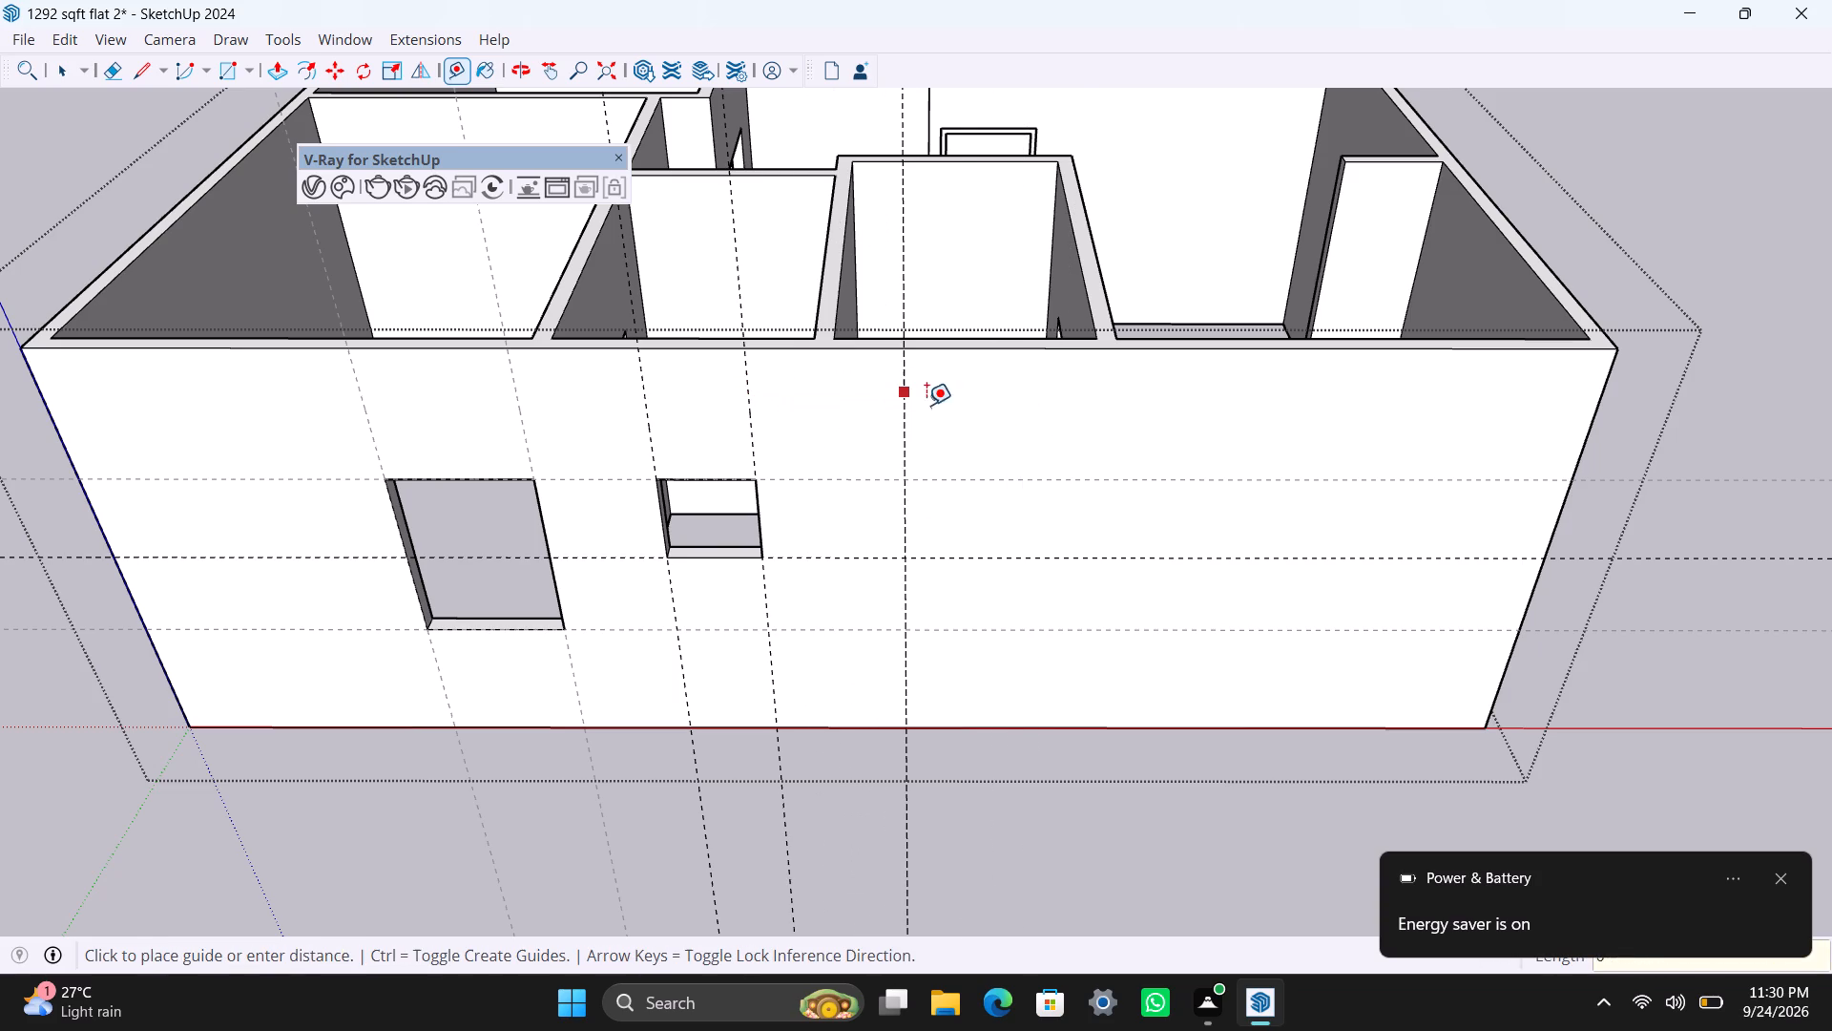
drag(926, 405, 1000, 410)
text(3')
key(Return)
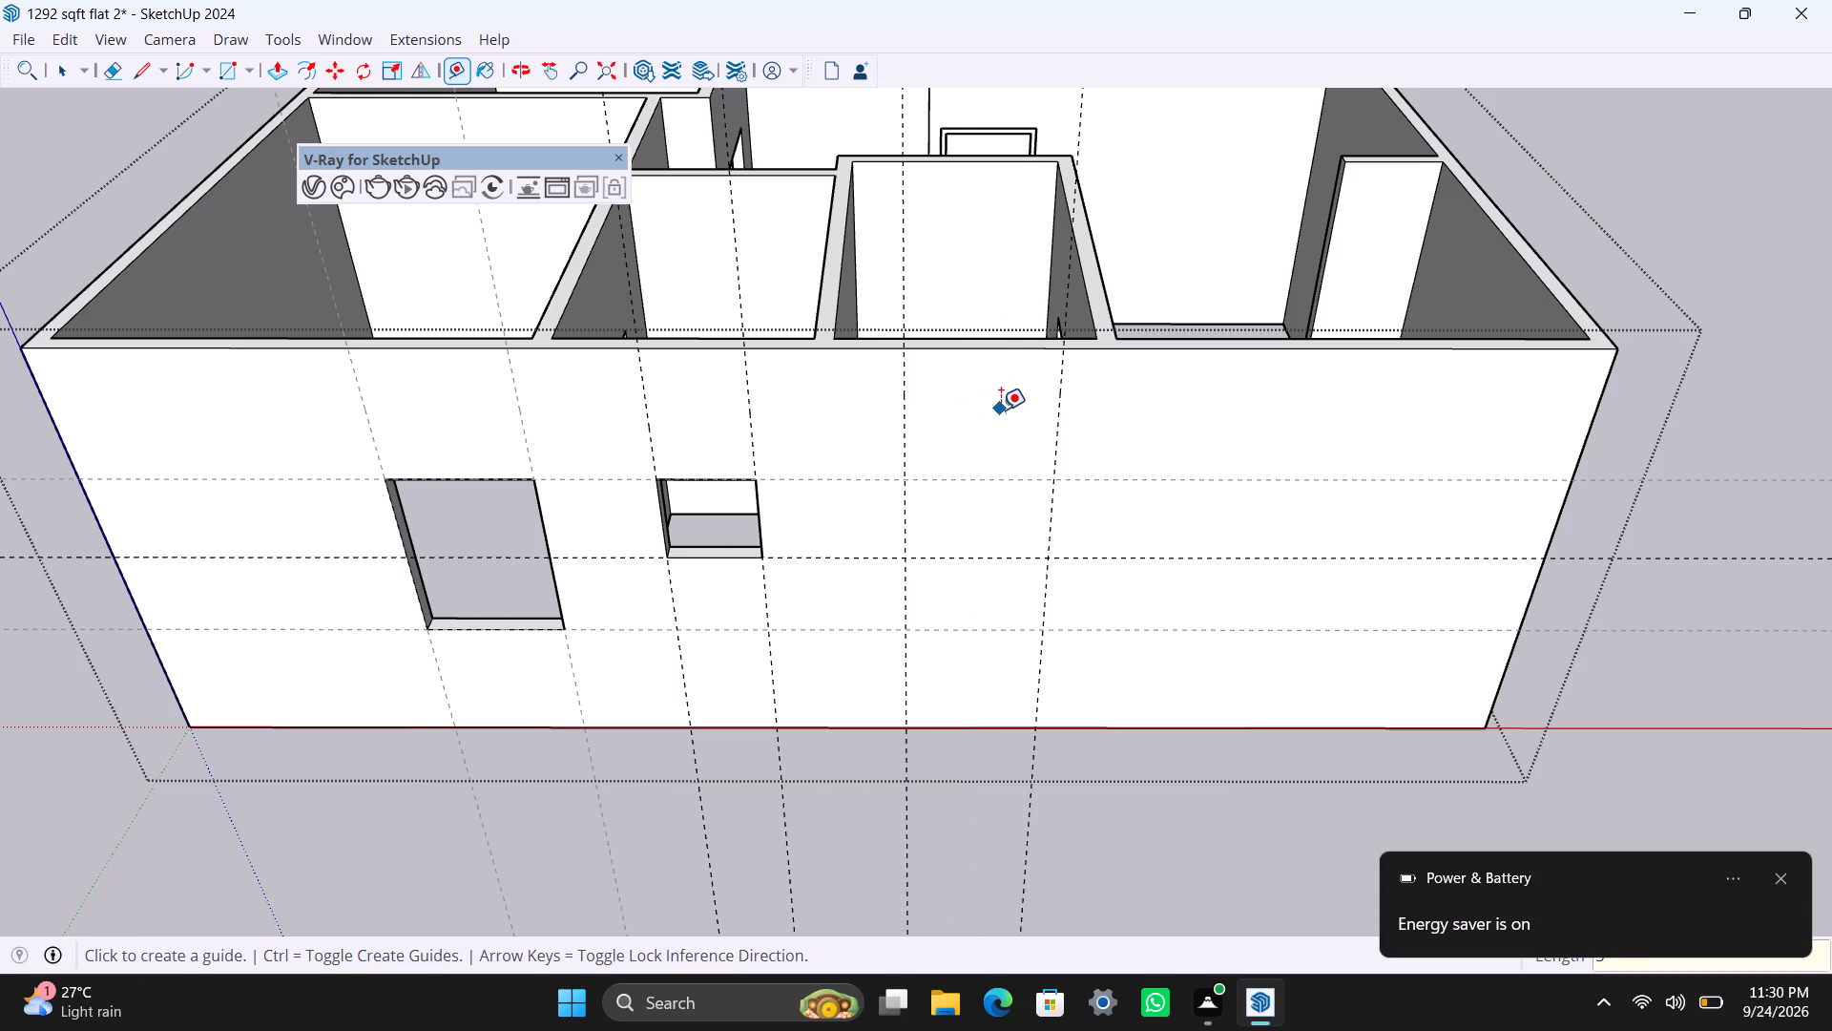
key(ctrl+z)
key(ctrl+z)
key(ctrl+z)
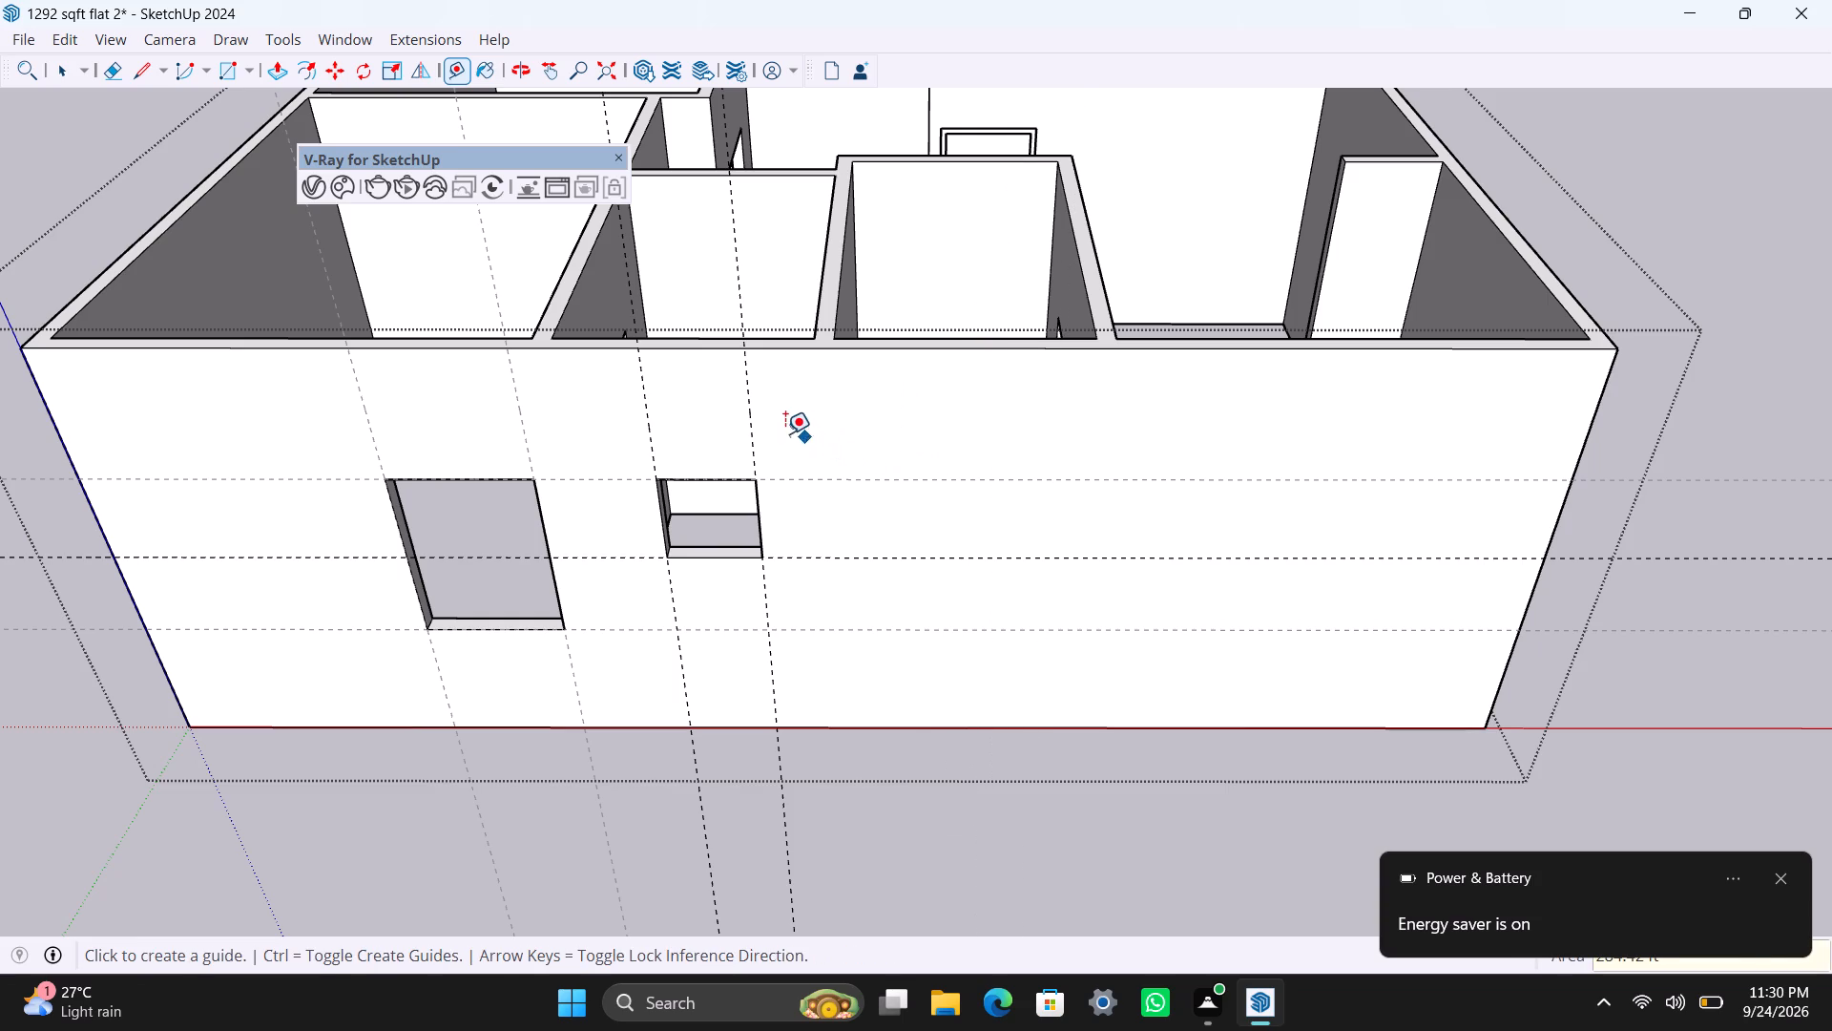
Place a vertical guide about 2' 4" beyond the small window's outer guide and a second one 3' further along the wall.
drag(752, 403, 874, 422)
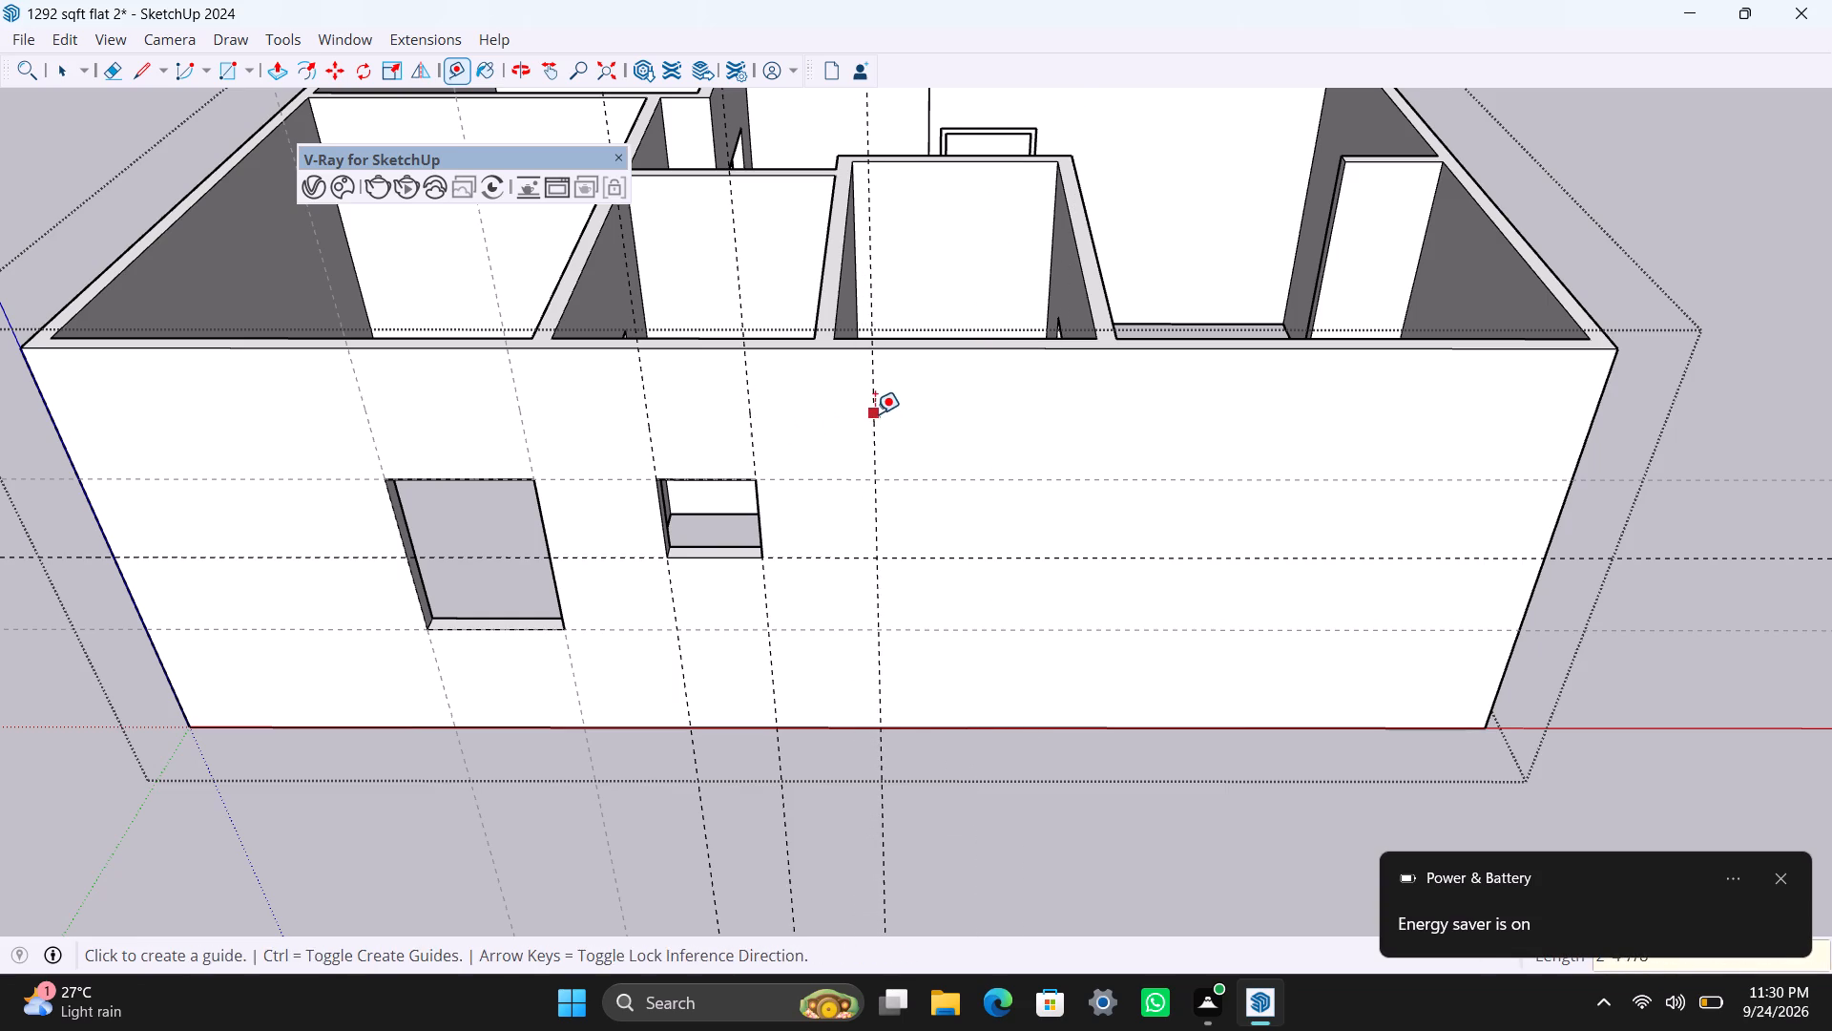
drag(876, 412, 979, 431)
text(3')
key(Return)
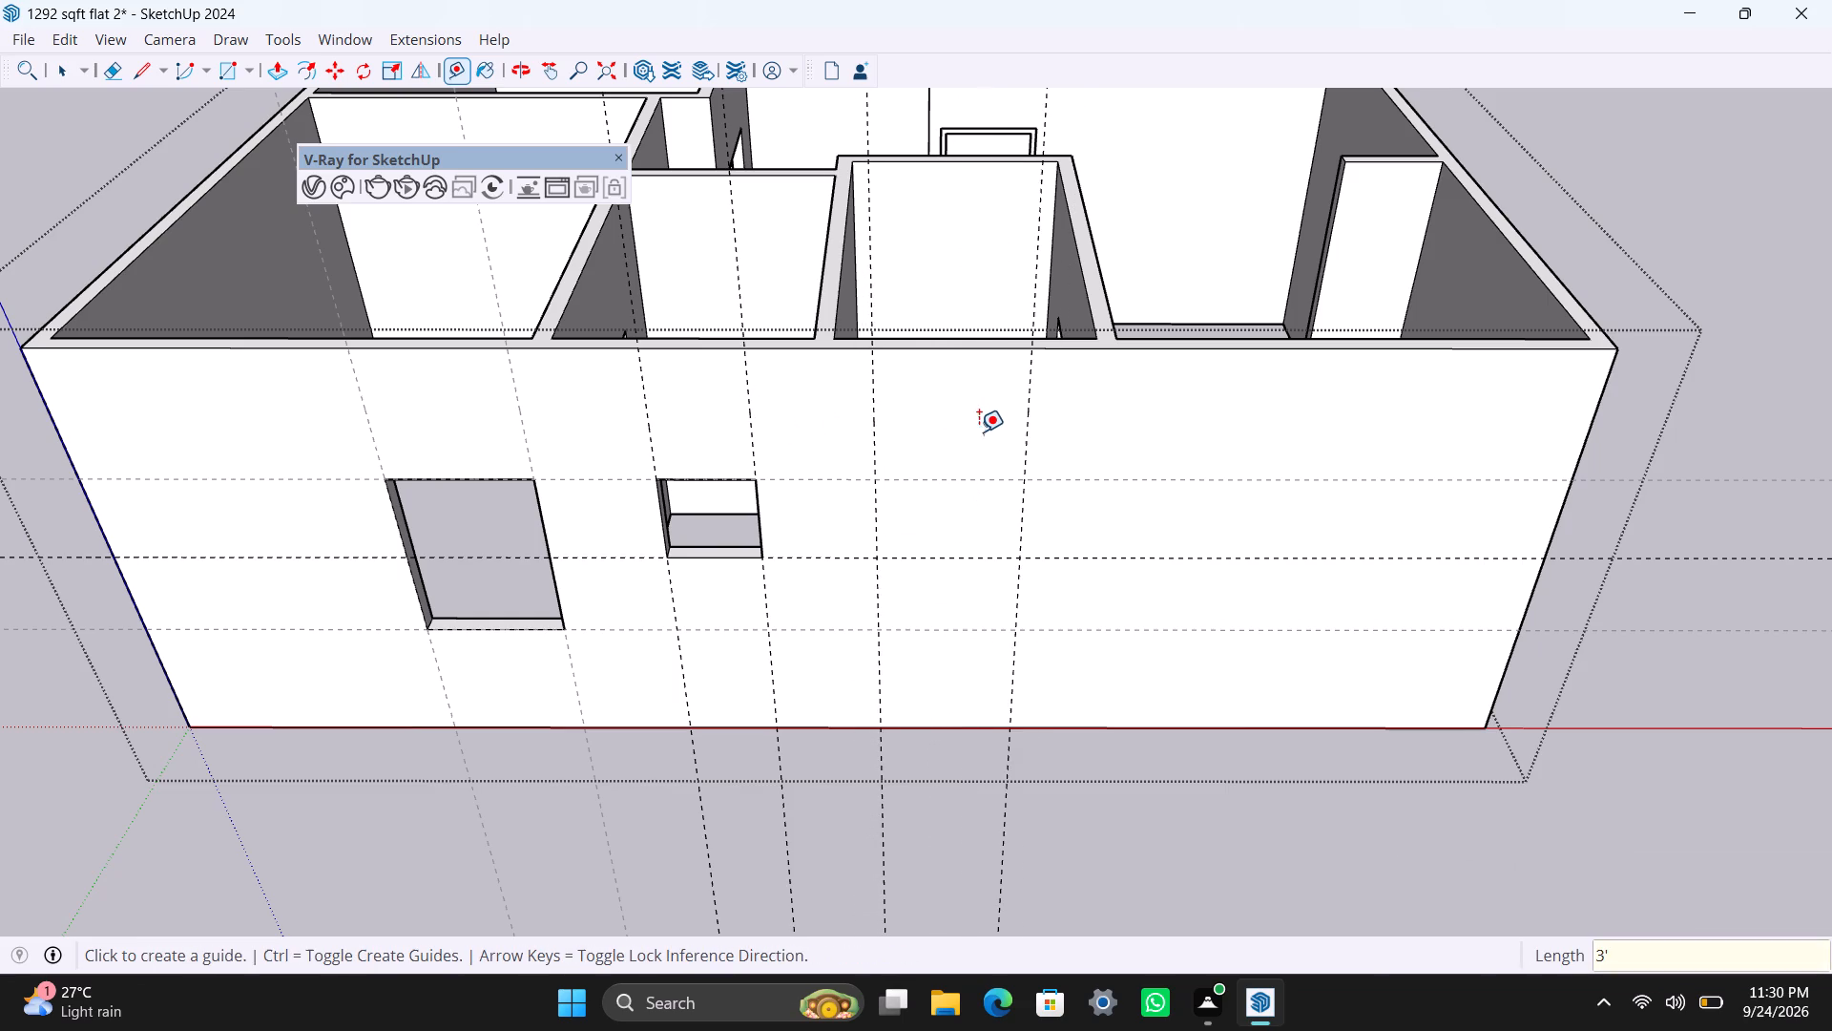
drag(979, 431, 979, 432)
Draw a 3' by 4' rectangle between the new vertical guides and push it through the wall to cut the third window opening.
key(r)
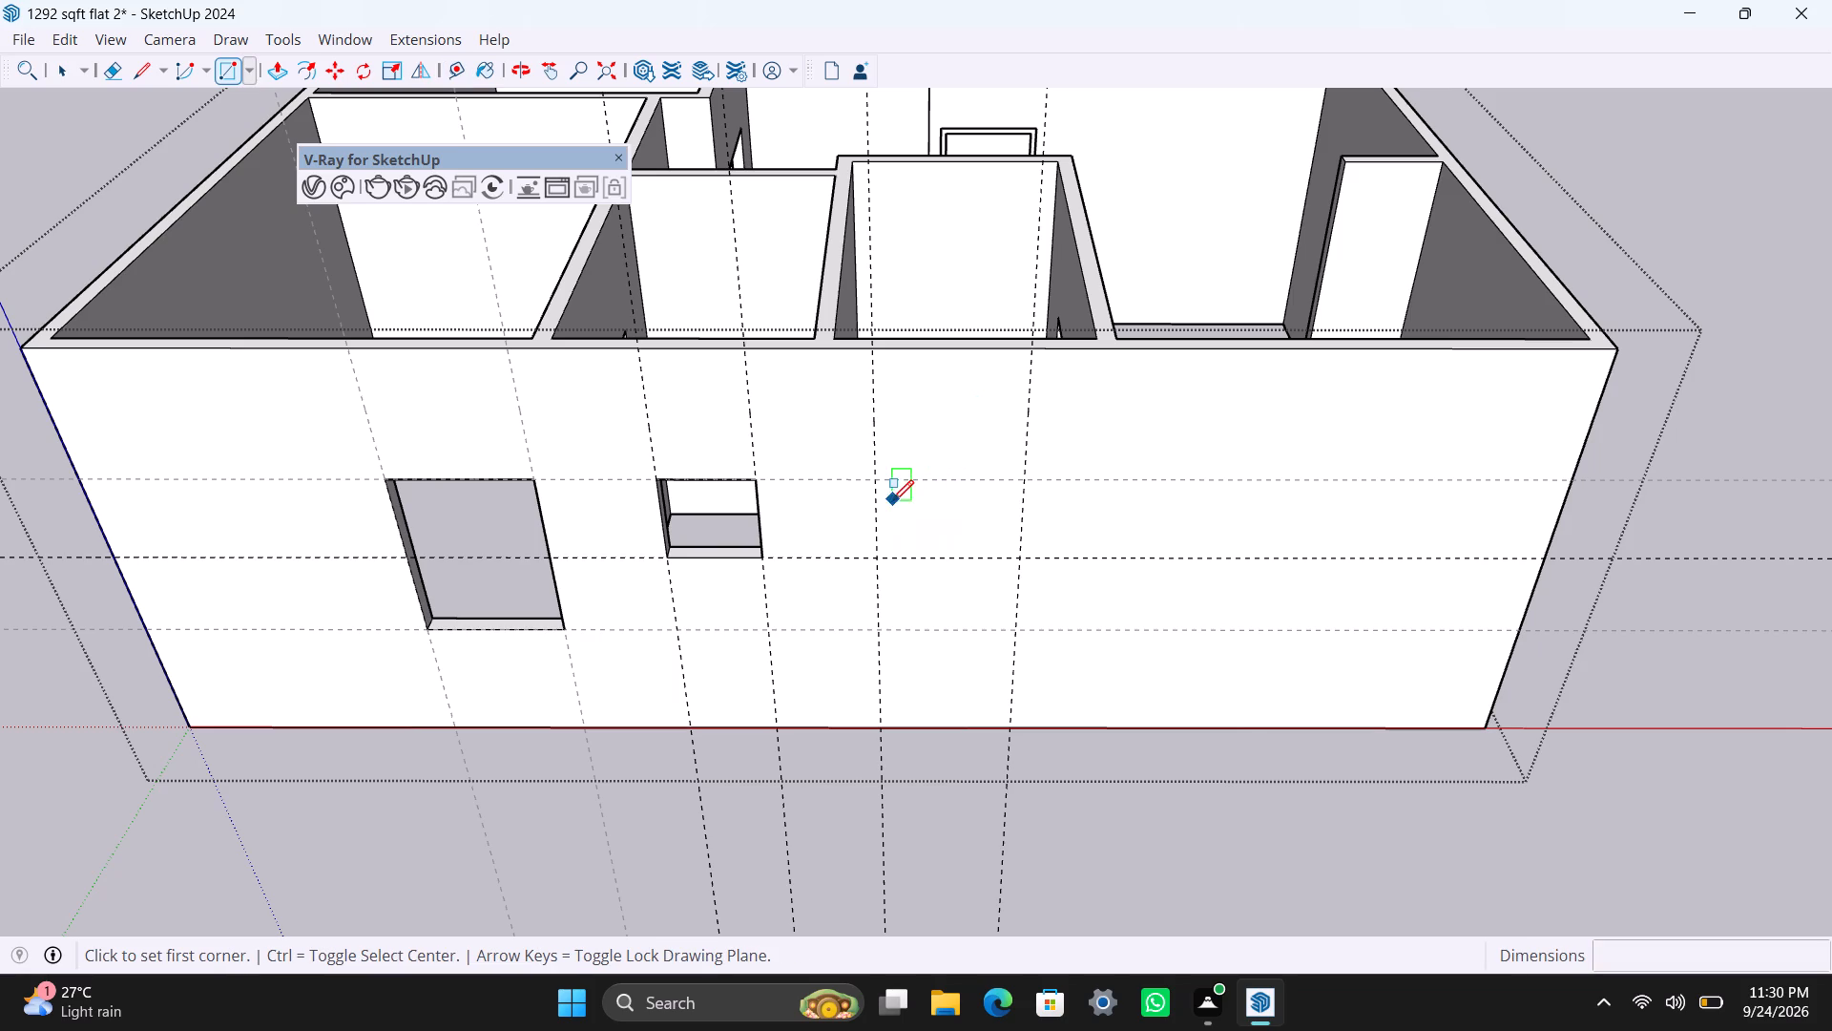
drag(876, 479, 888, 497)
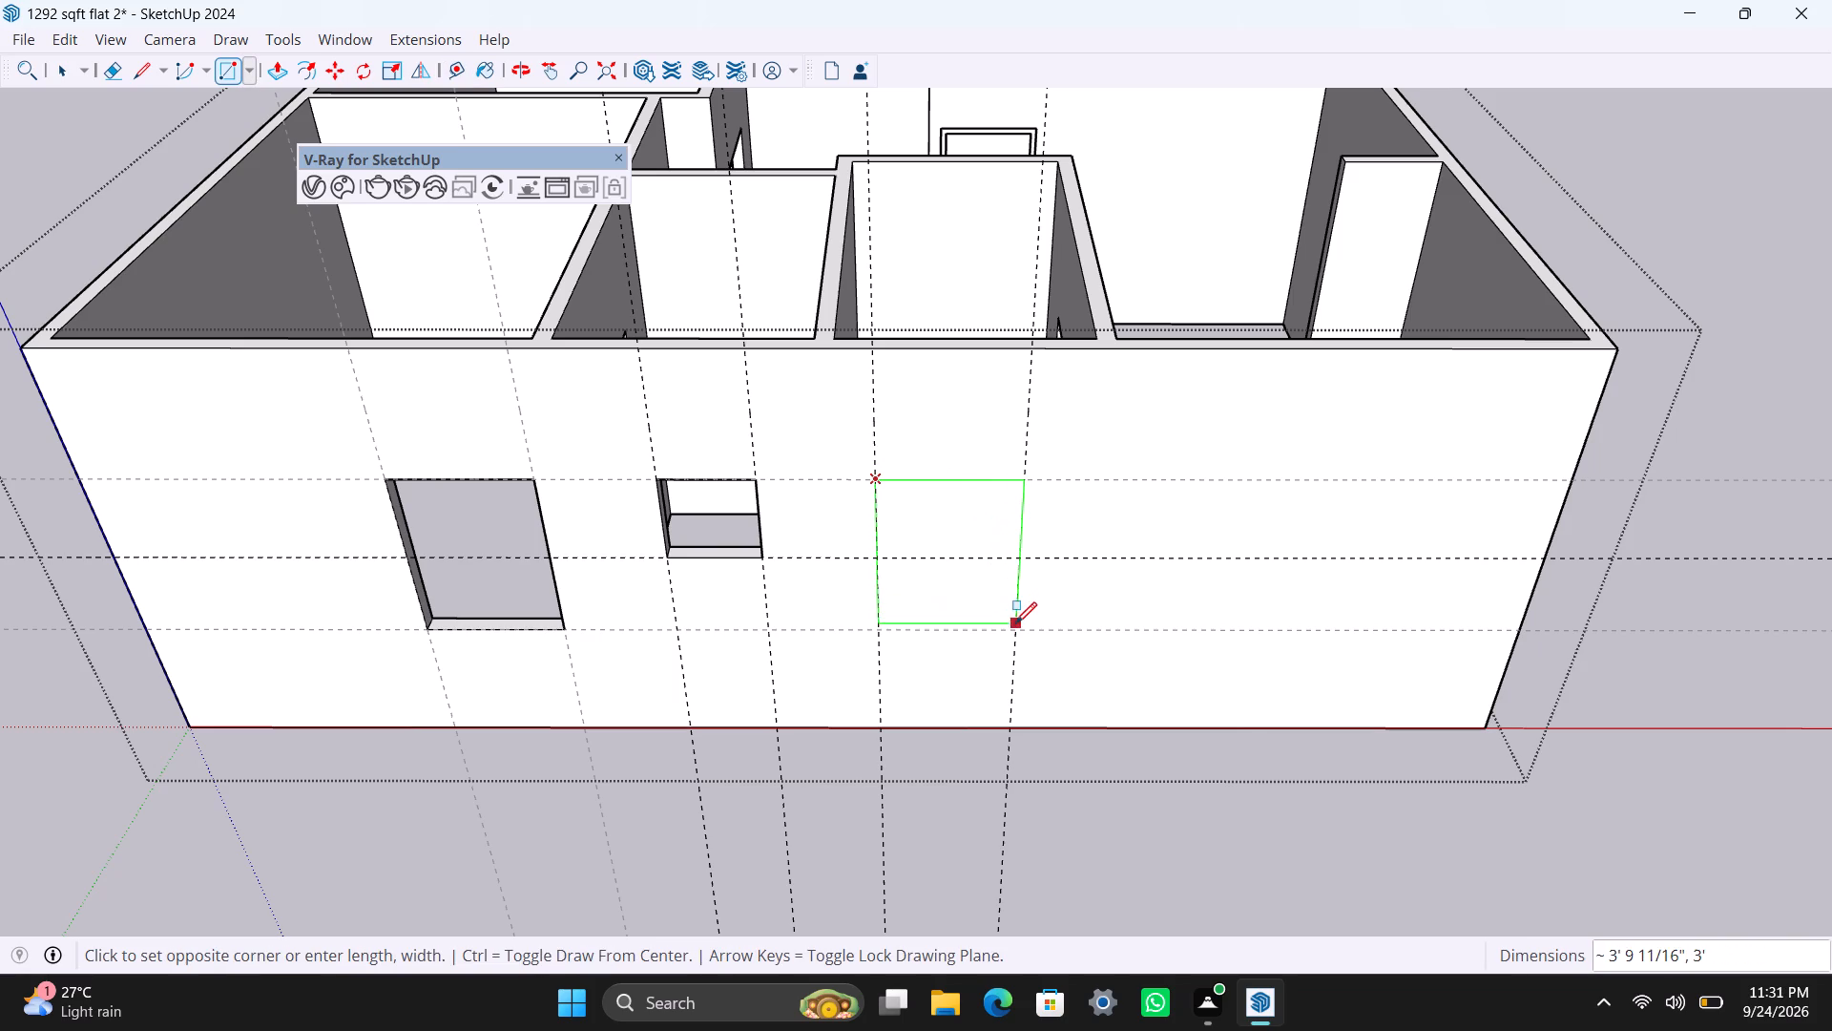
click(1016, 625)
key(space)
click(993, 602)
key(p)
drag(990, 602, 1008, 569)
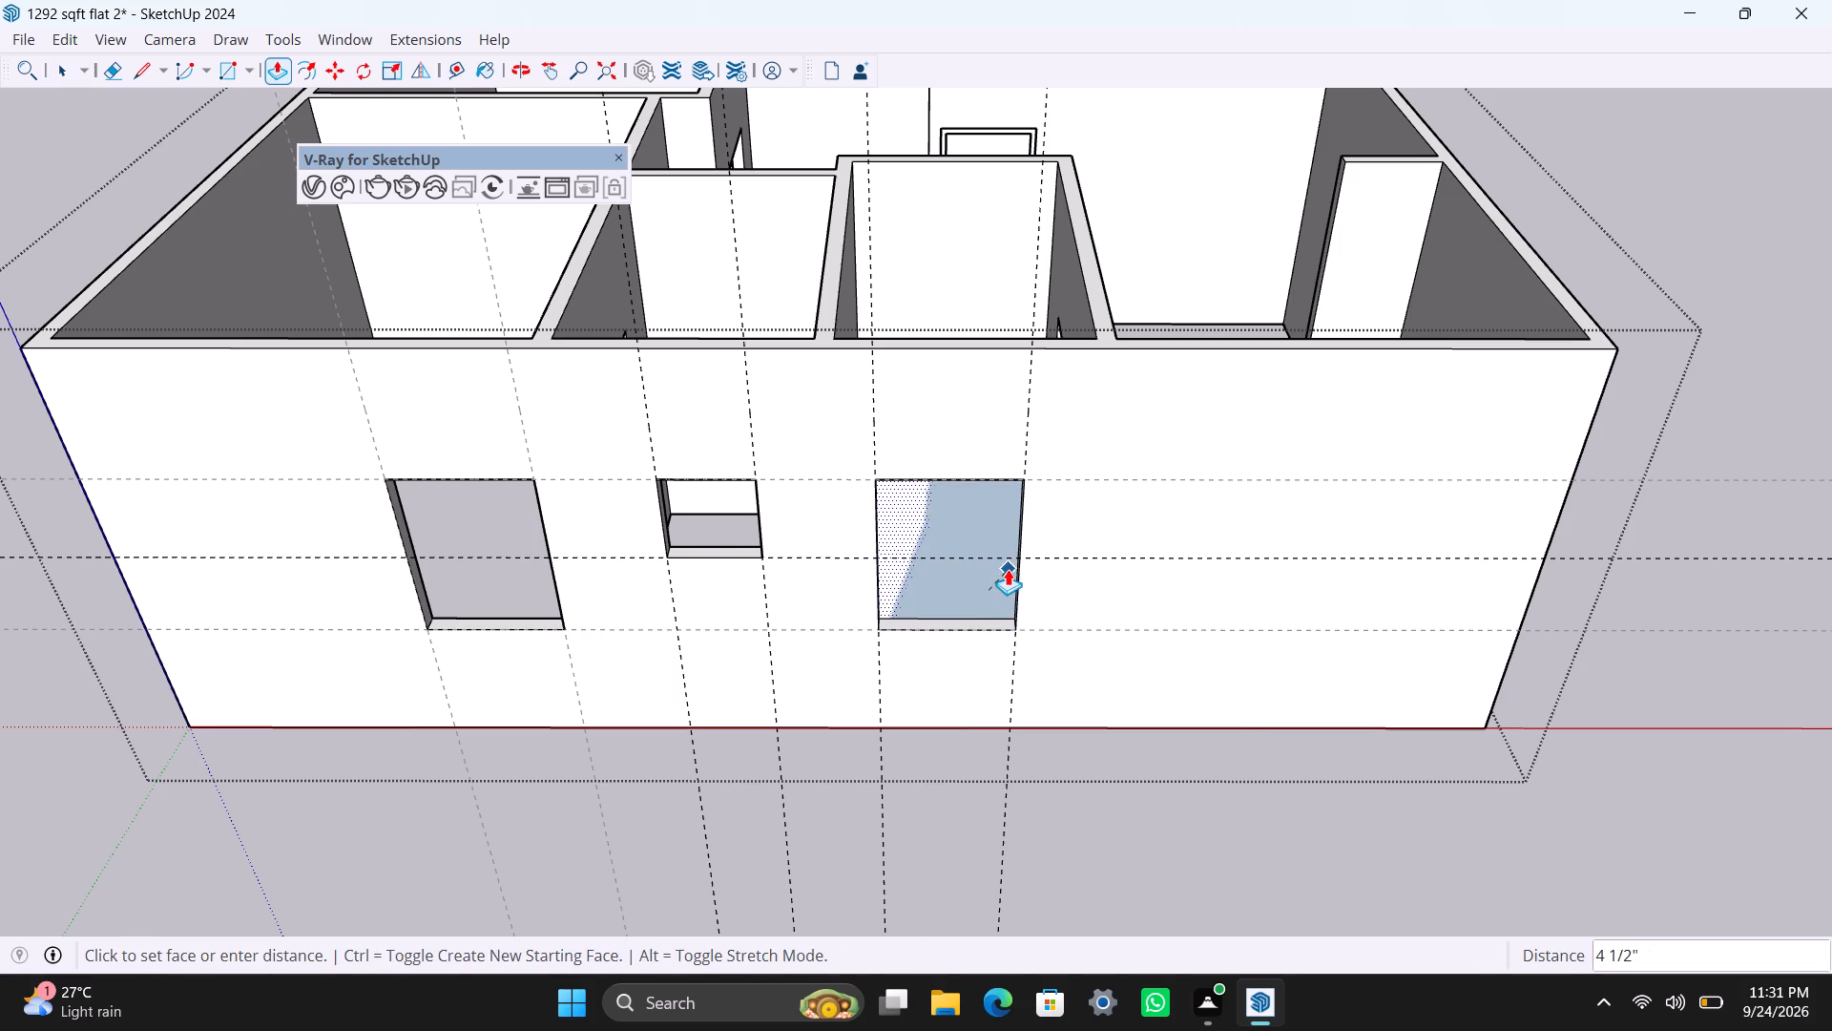
drag(1008, 569, 1003, 568)
key(space)
Place a vertical guide 3' beyond the third window opening and another one 4' further along the same wall.
scroll(975, 583, down, 2)
shift+middle_drag(975, 585, 760, 586)
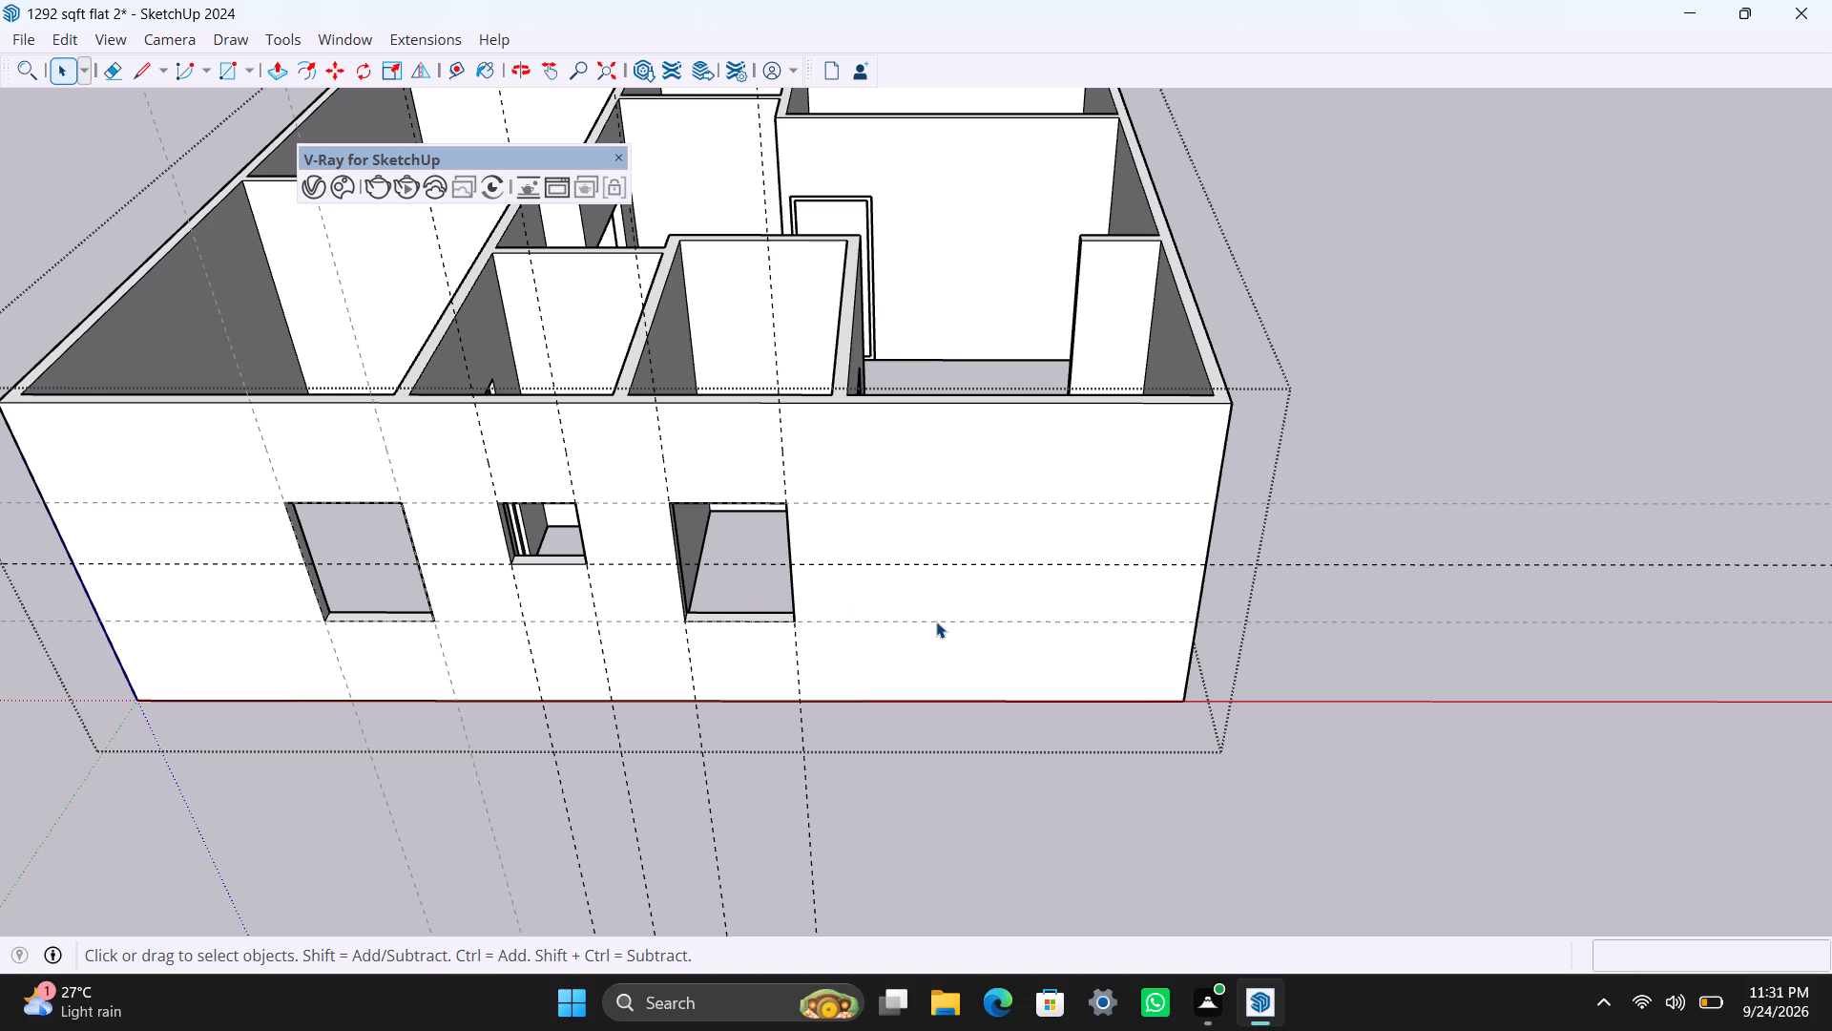
key(t)
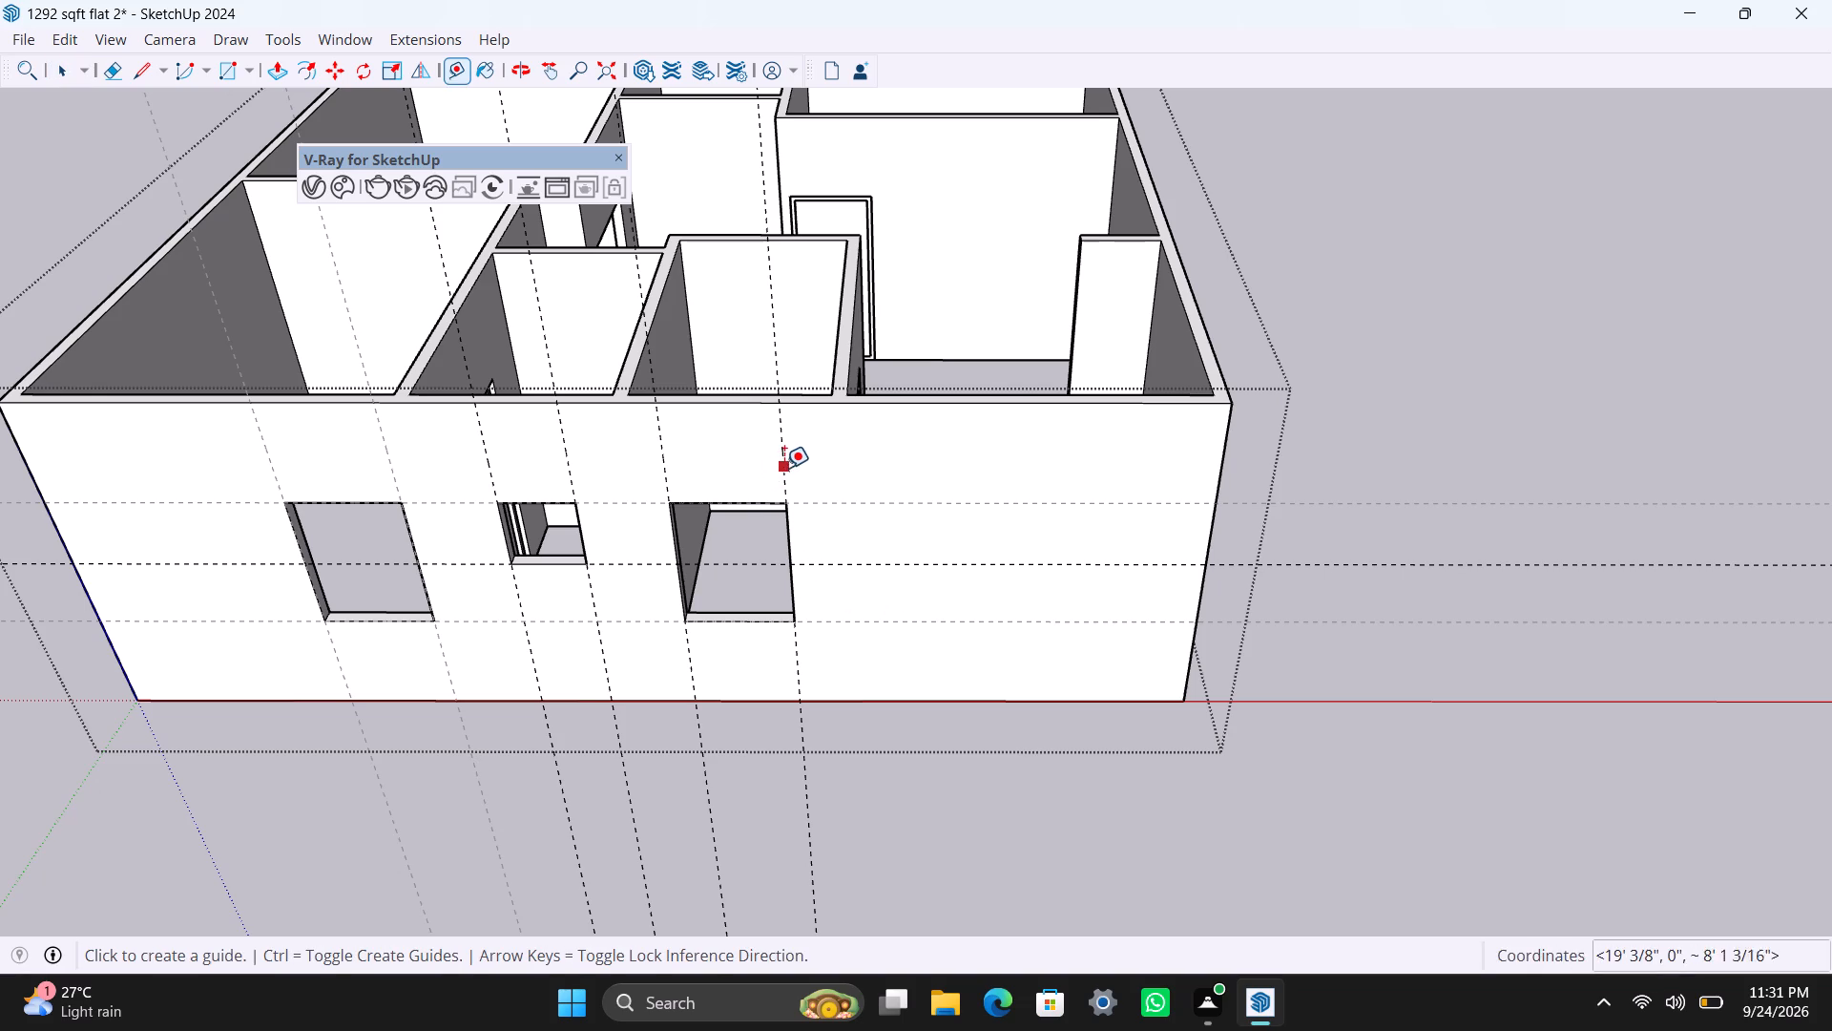
drag(784, 468, 895, 474)
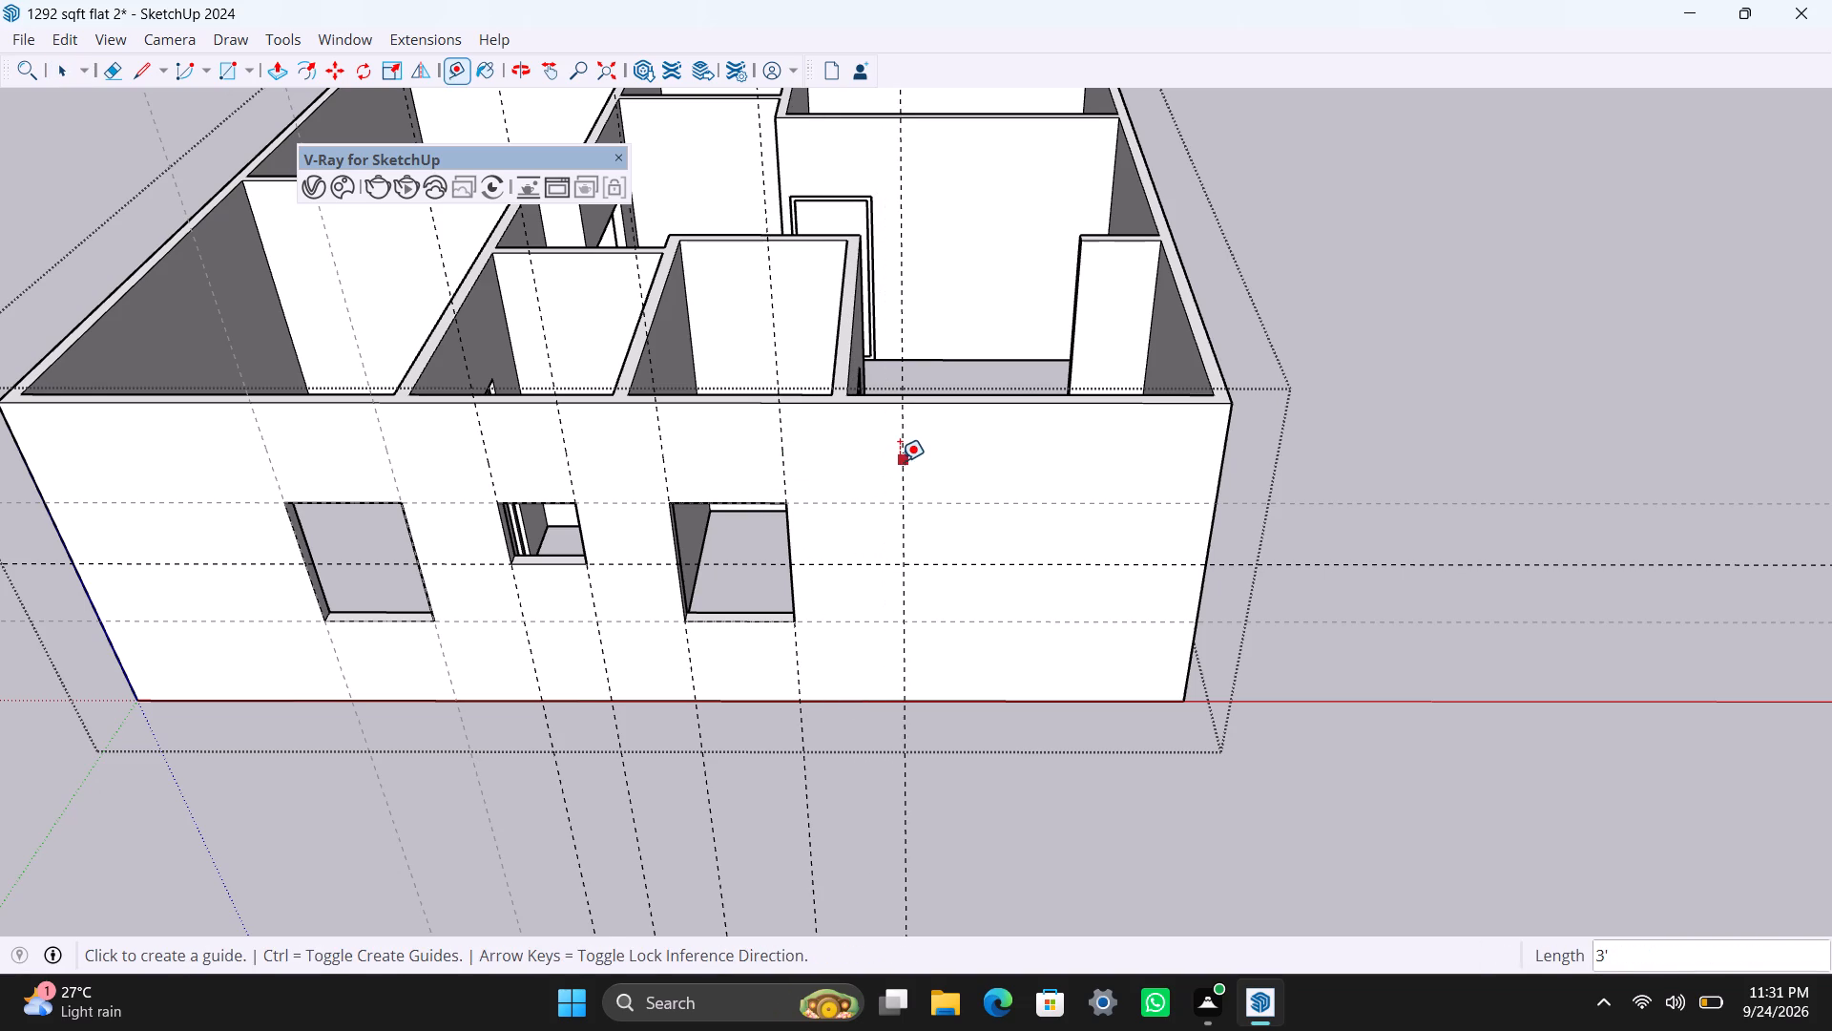
drag(900, 461, 1028, 479)
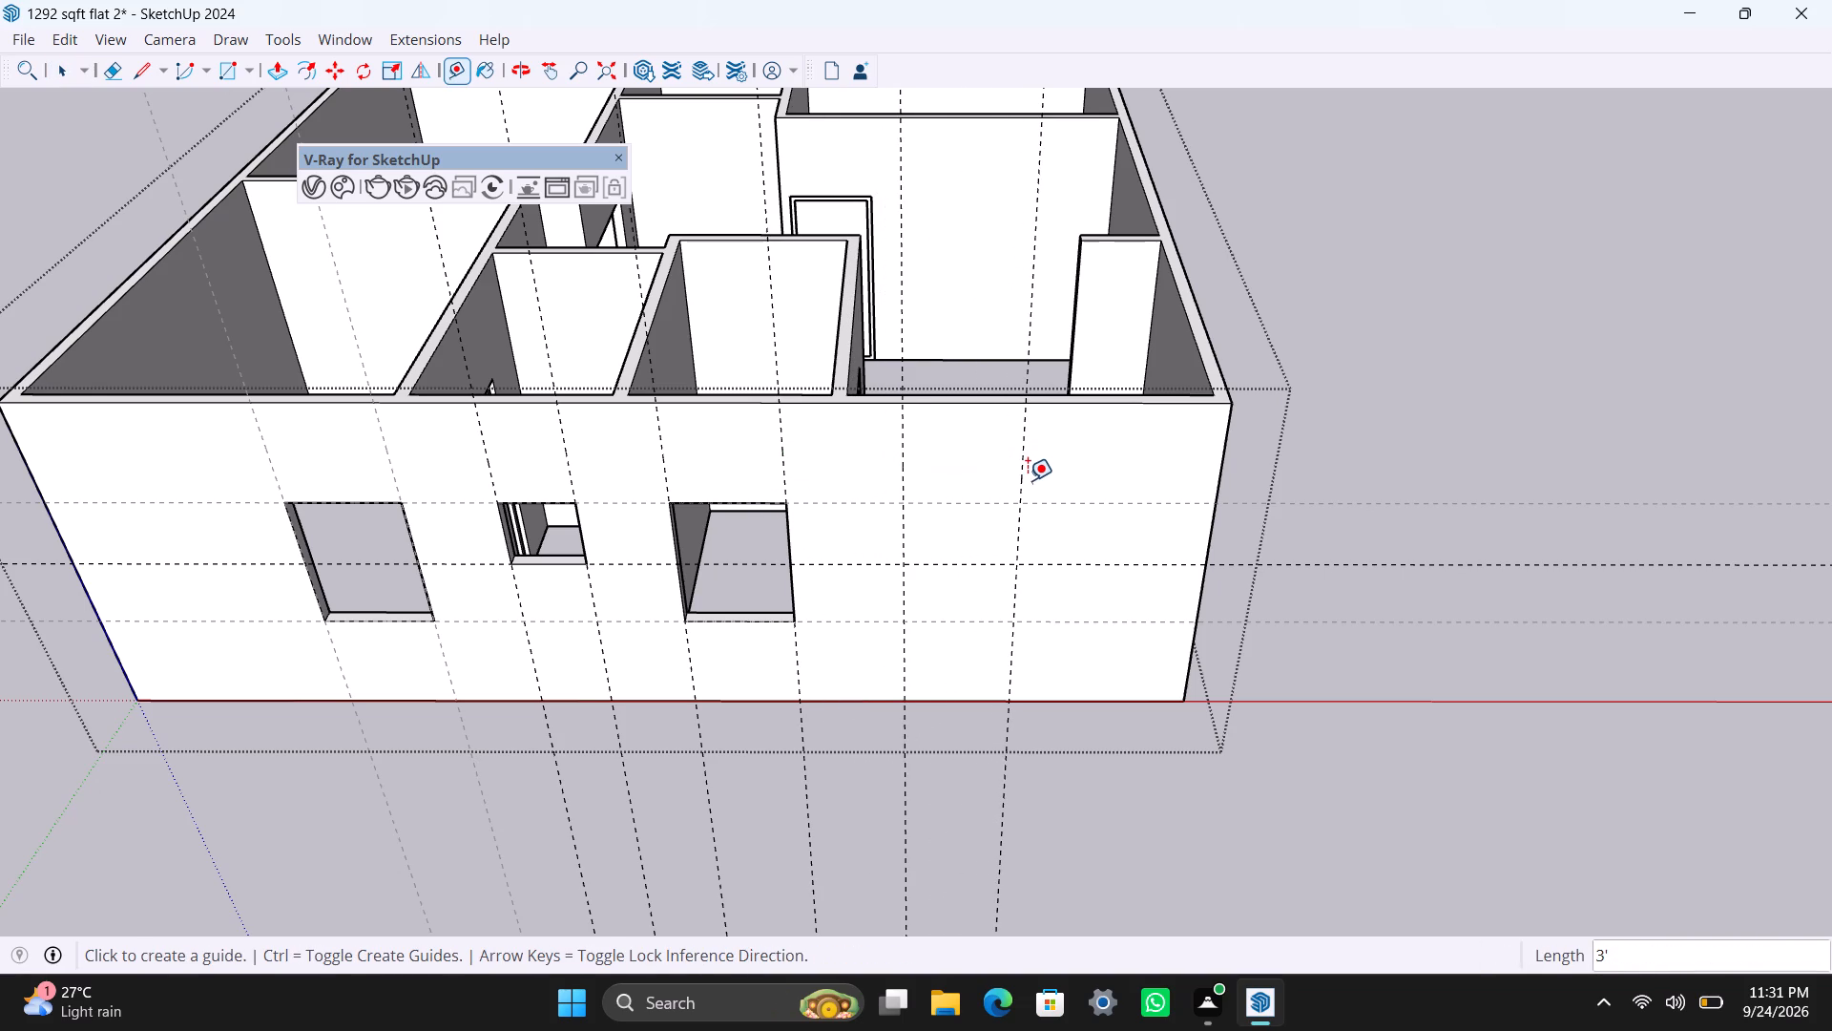
key(4)
key(BackSpace)
text(4')
key(Return)
key(space)
Draw a 4' by 4' rectangle between the new vertical guides and push it through the wall to cut the fourth window opening.
key(r)
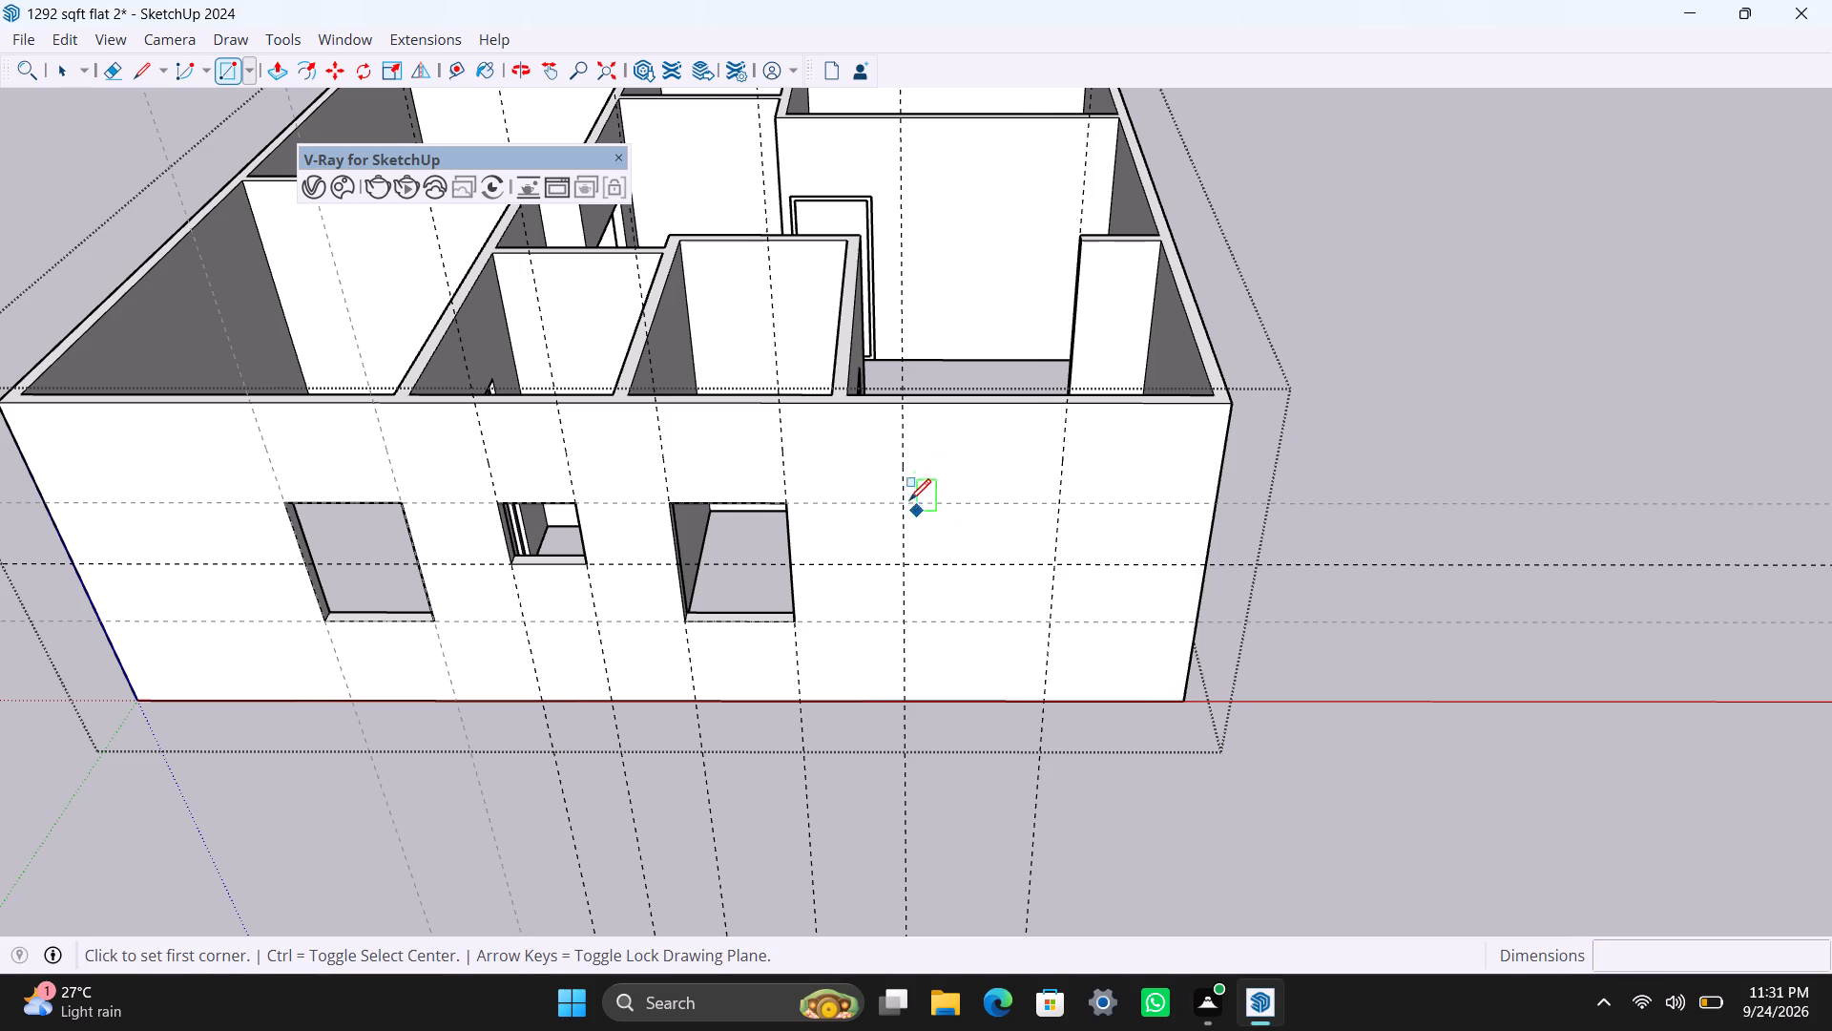
drag(905, 499, 912, 510)
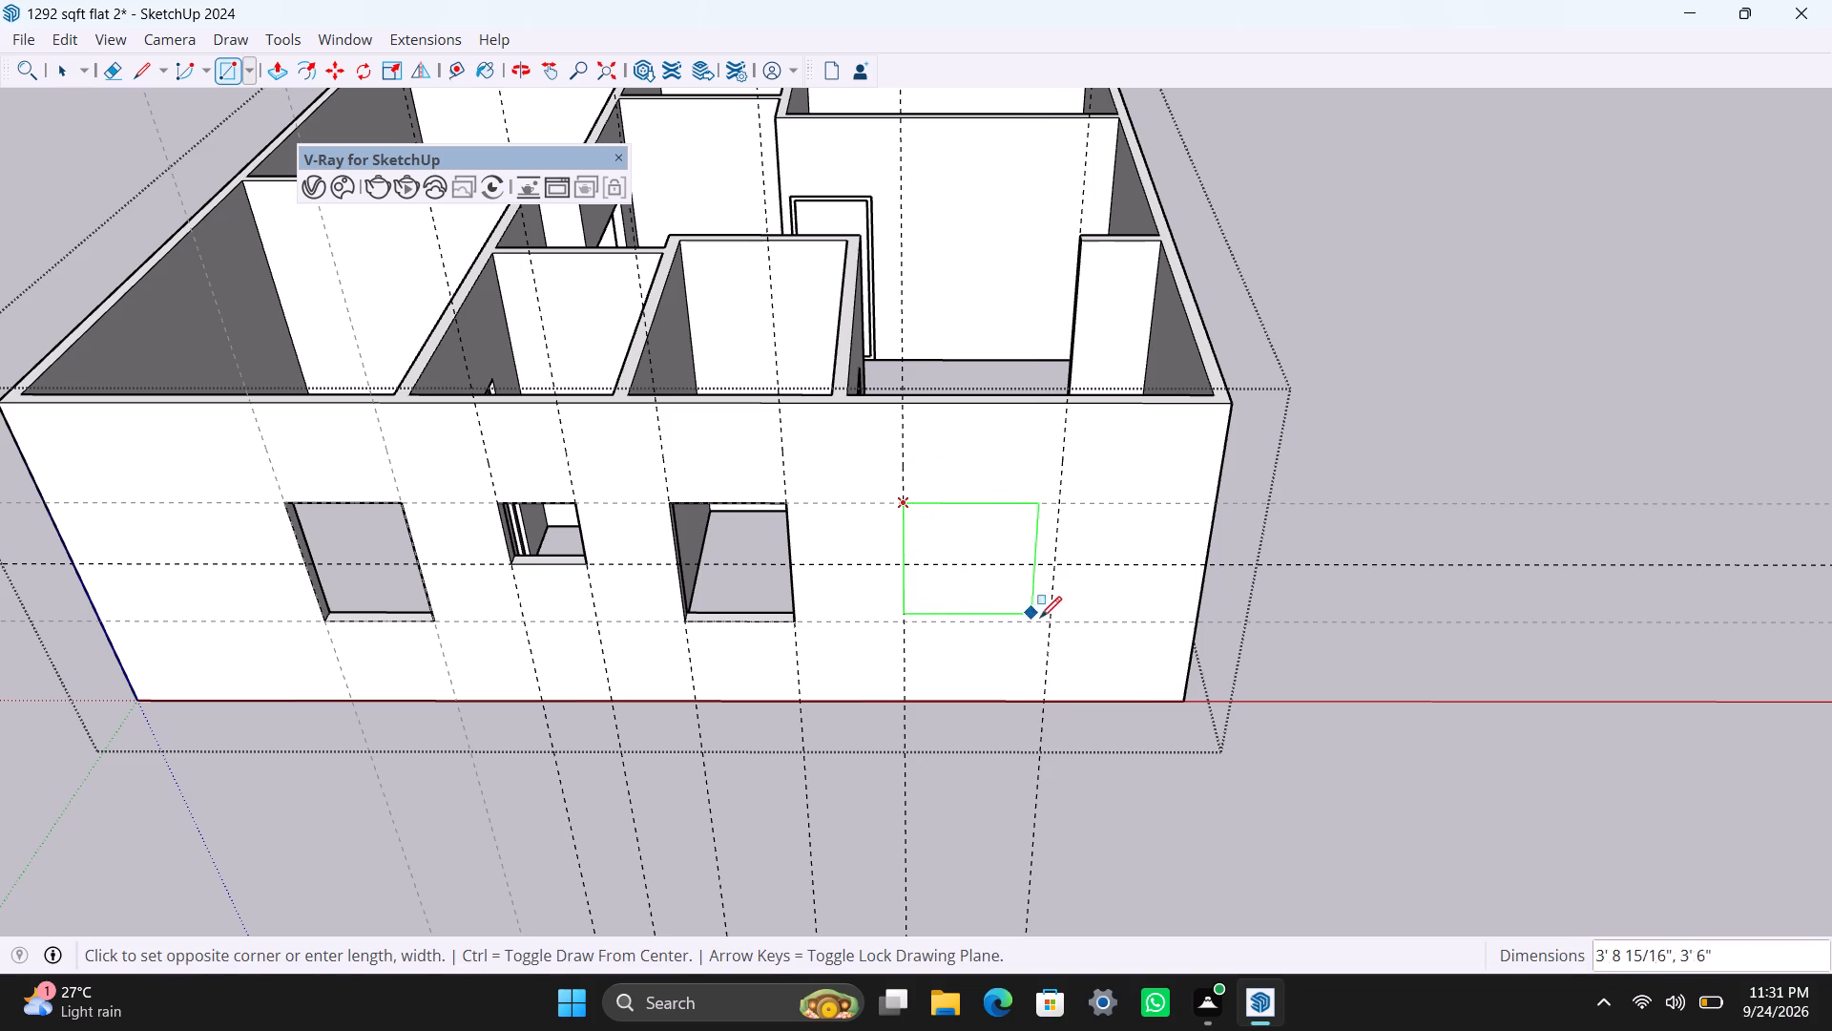
click(1049, 620)
key(space)
click(1034, 604)
key(p)
drag(1024, 600, 1023, 562)
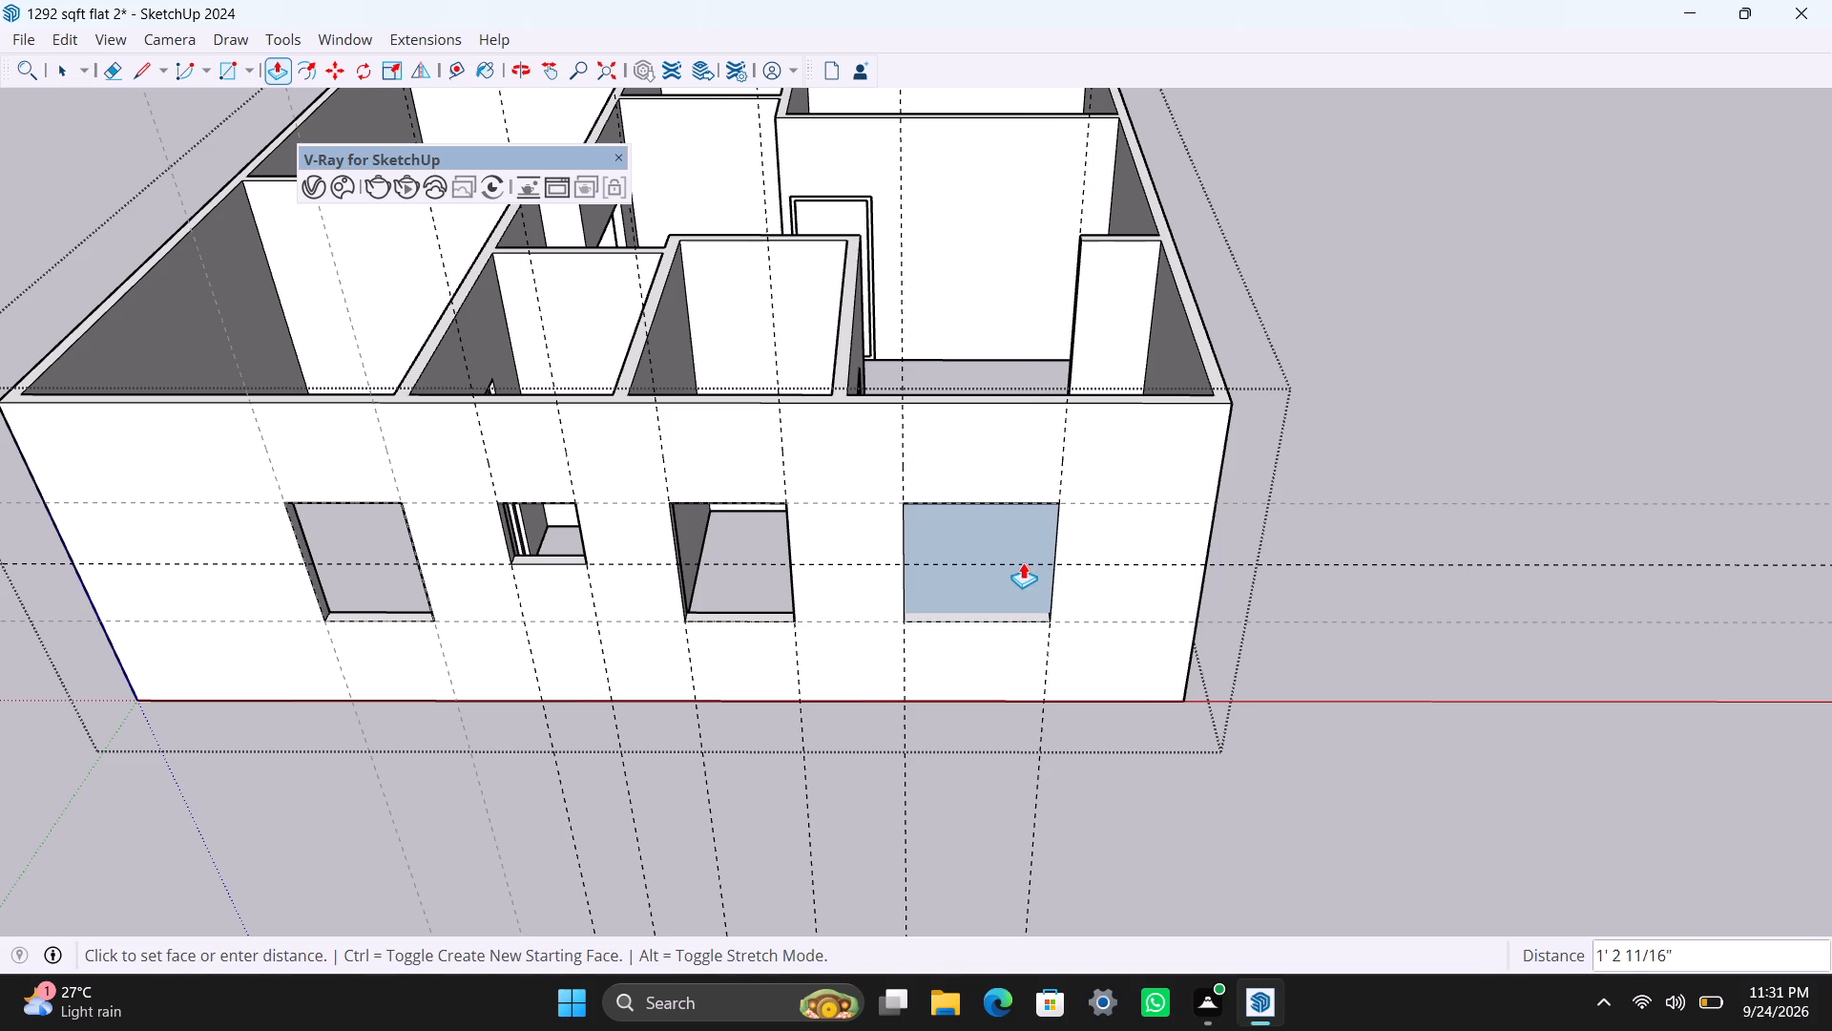
drag(1023, 562, 1010, 553)
drag(1010, 553, 1042, 541)
key(space)
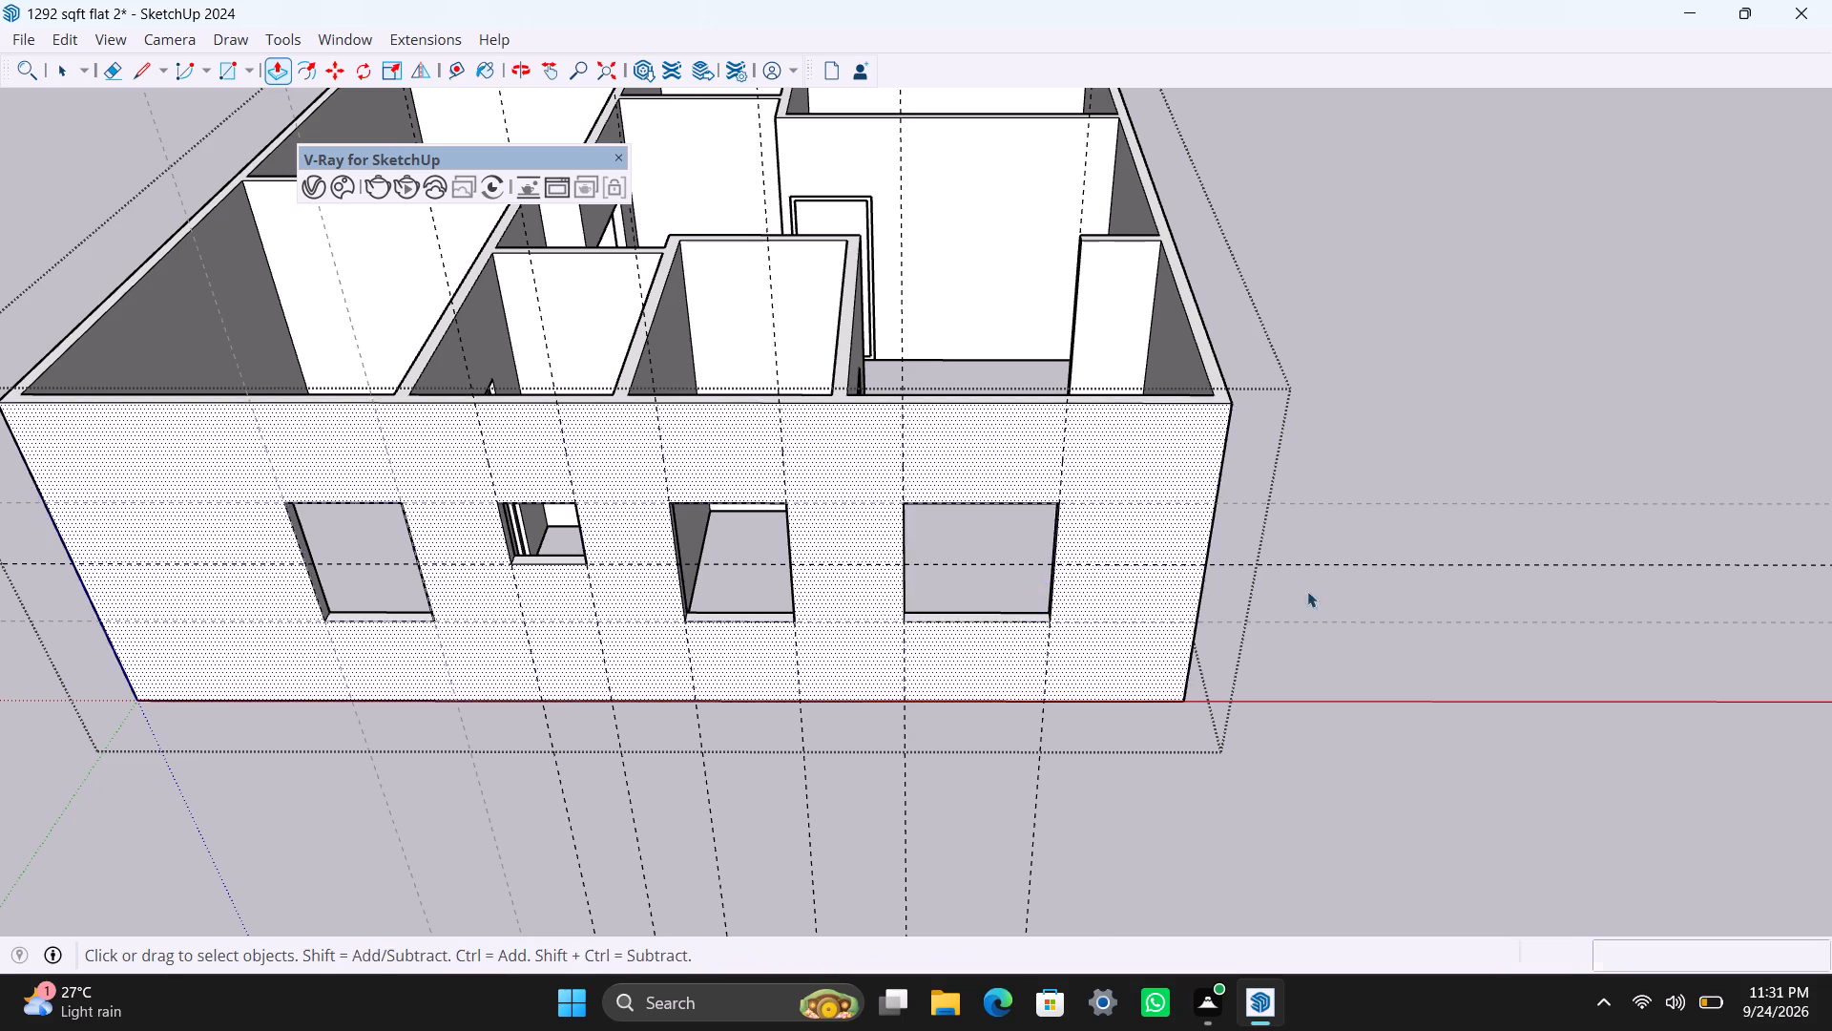
On the blank outer wall around the corner, place a vertical guide about 11' from the near corner and a second one 5' further along.
scroll(1345, 593, down, 4)
middle_drag(1342, 600, 450, 520)
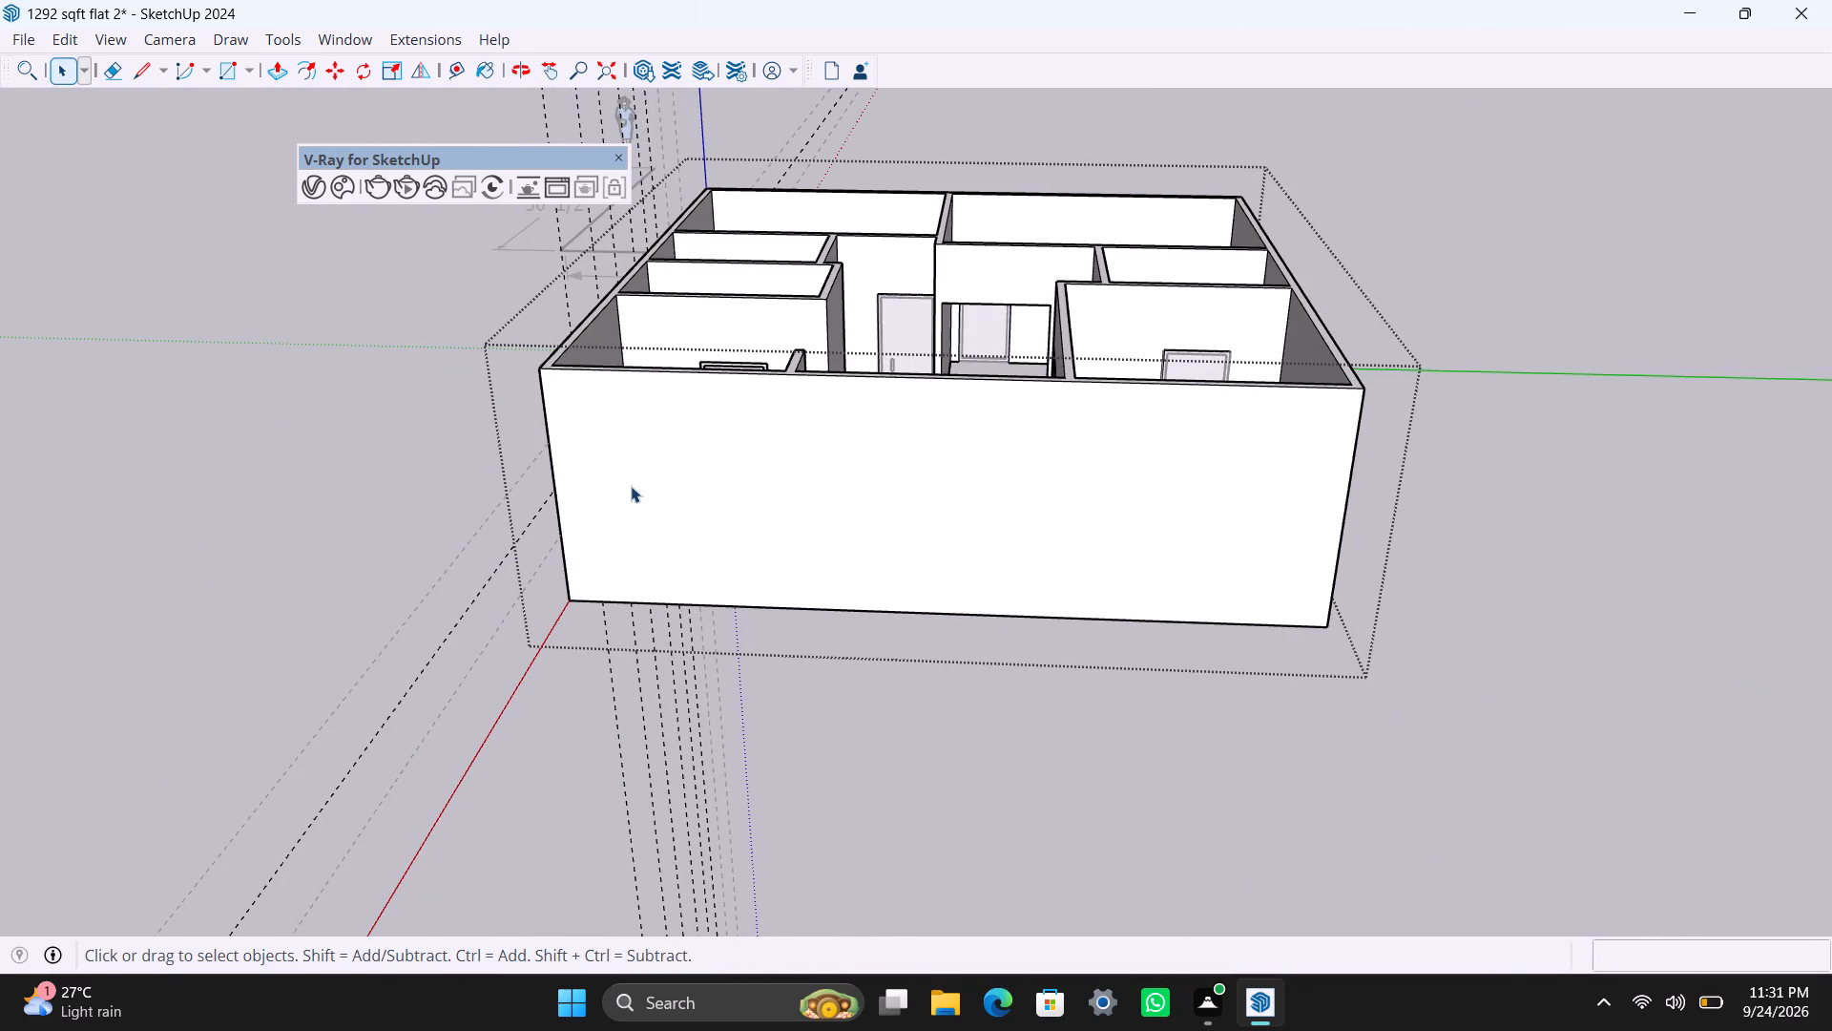
middle_drag(726, 583, 786, 676)
scroll(793, 657, up, 1)
shift+middle_drag(796, 645, 730, 600)
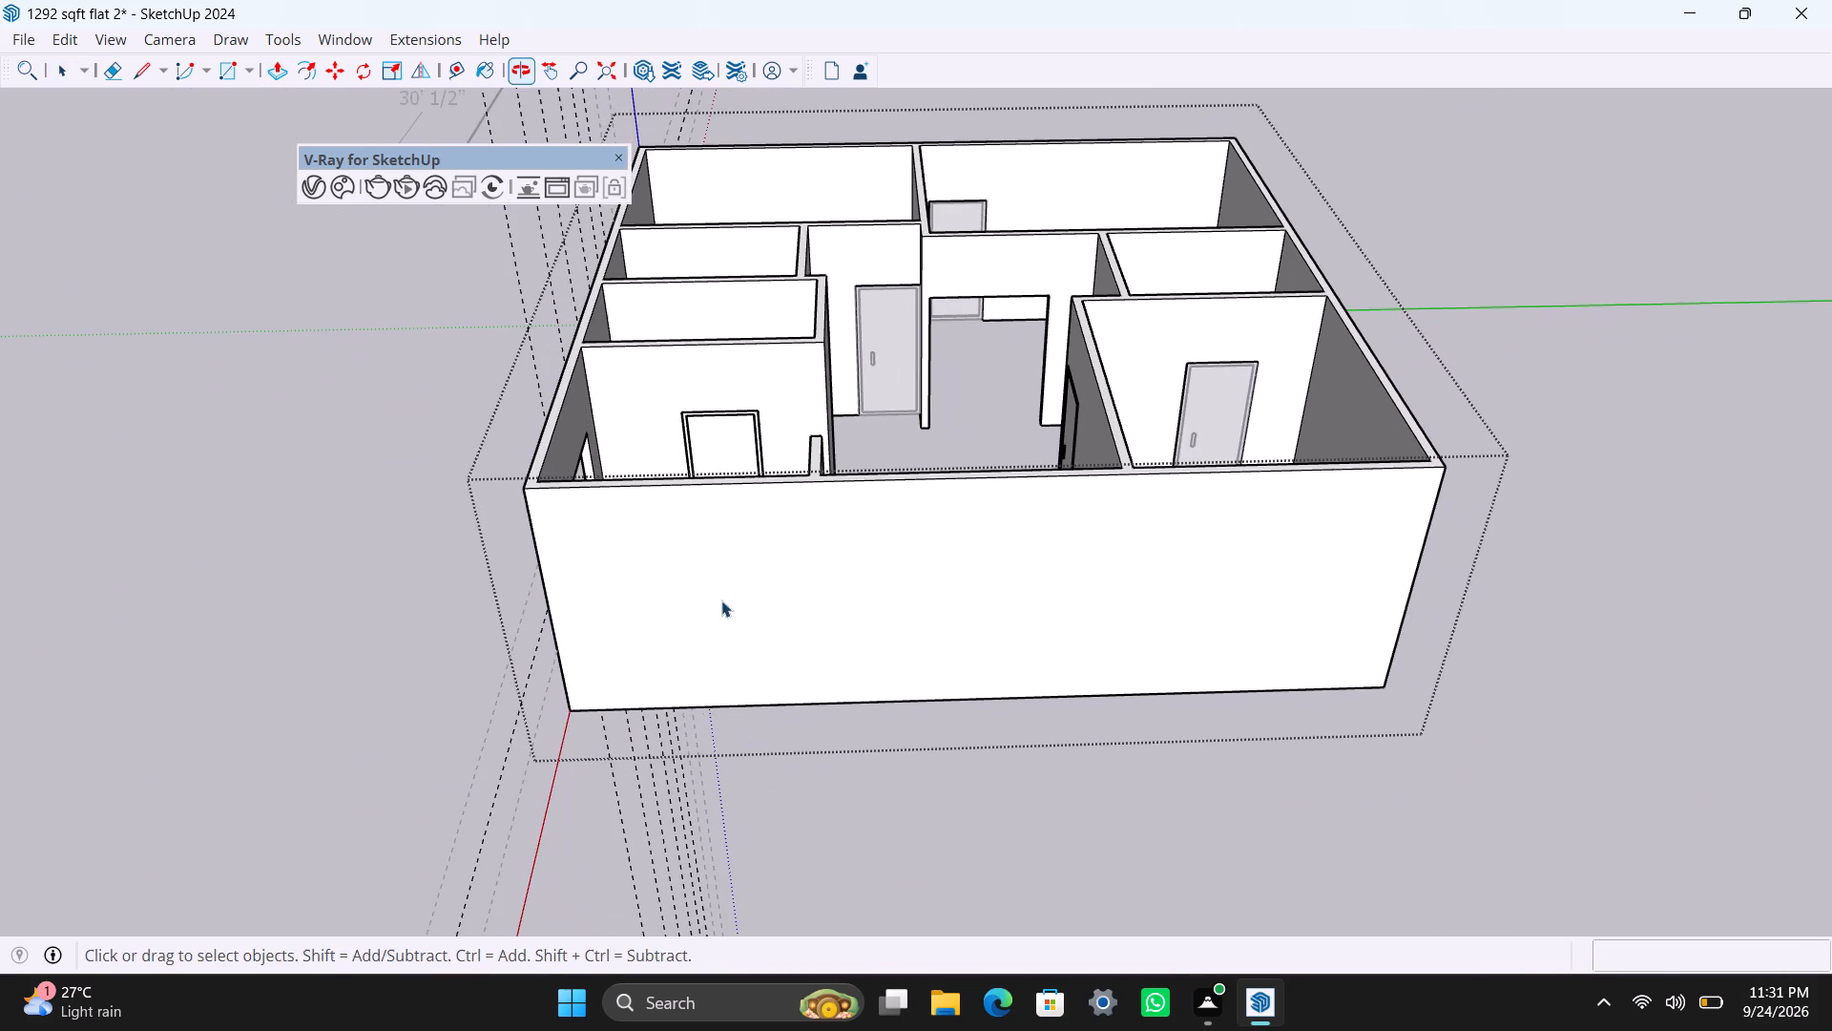
key(t)
drag(542, 554, 857, 549)
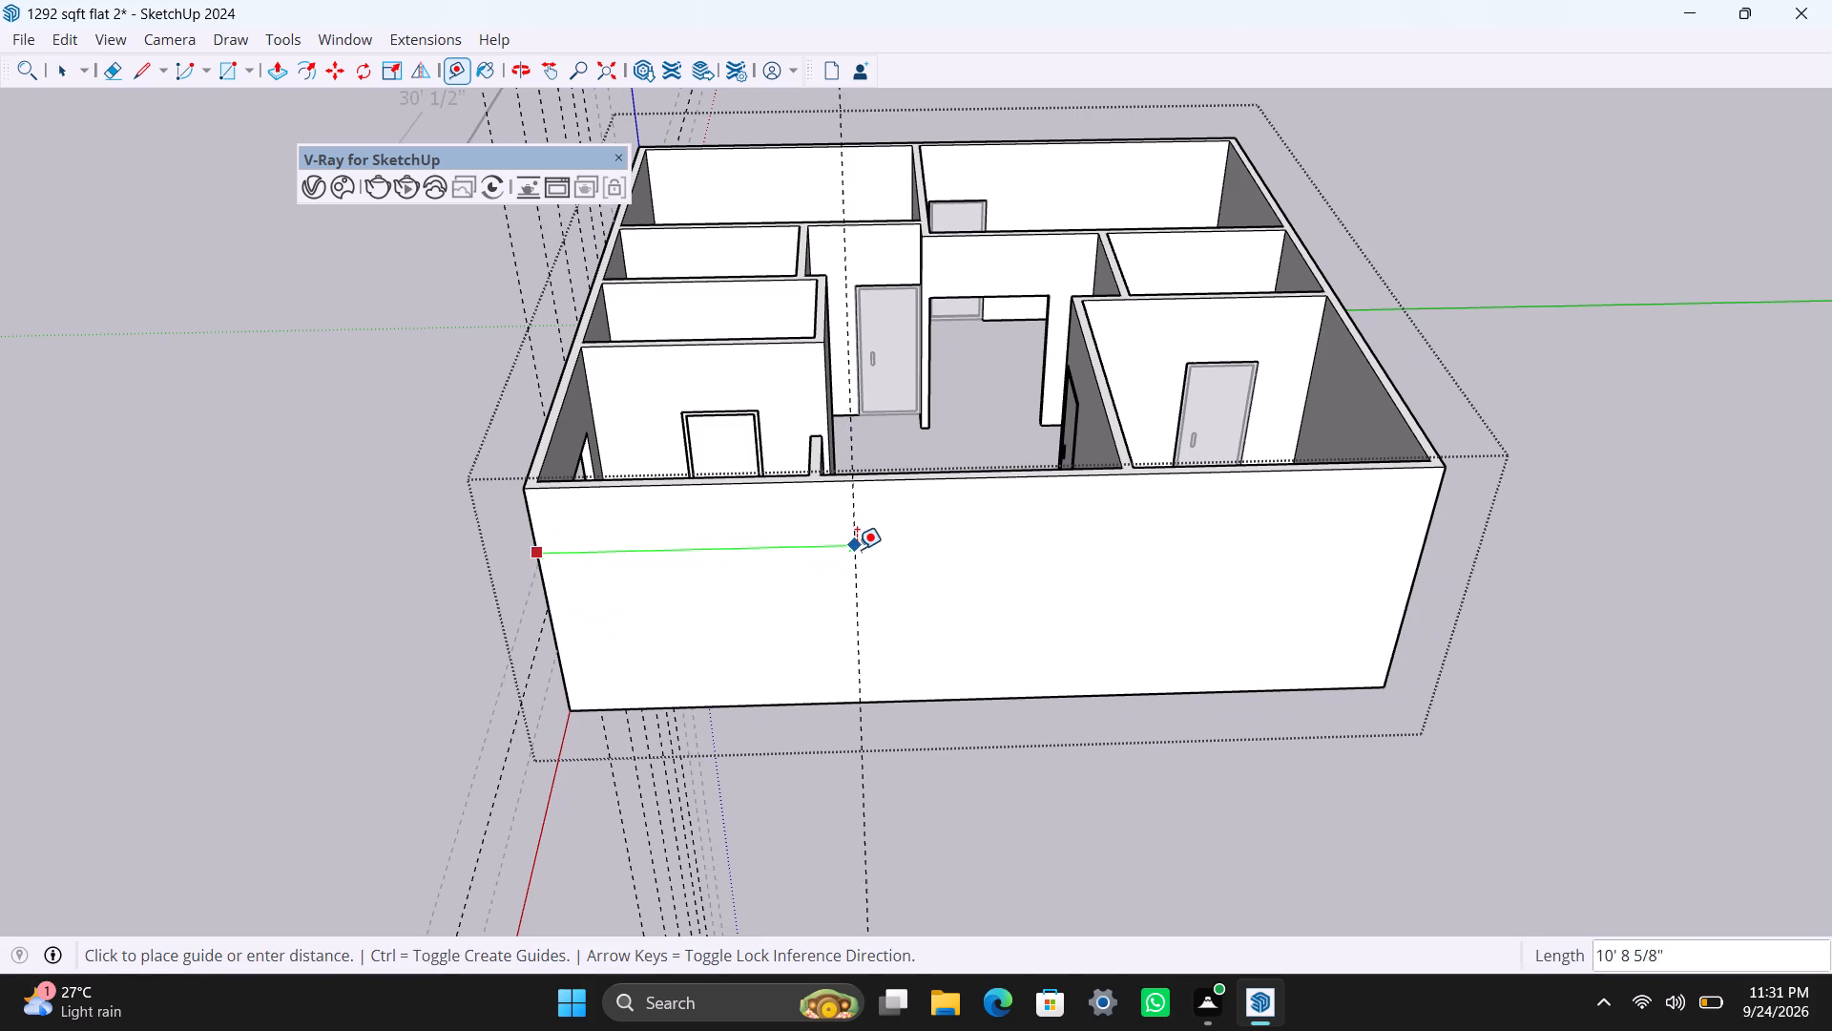
drag(857, 549, 867, 541)
drag(869, 537, 1057, 558)
key(5)
key(apostrophe)
key(Return)
Place a horizontal guide 3' below this wall's top edge and another one 4' below that guide.
scroll(963, 591, up, 3)
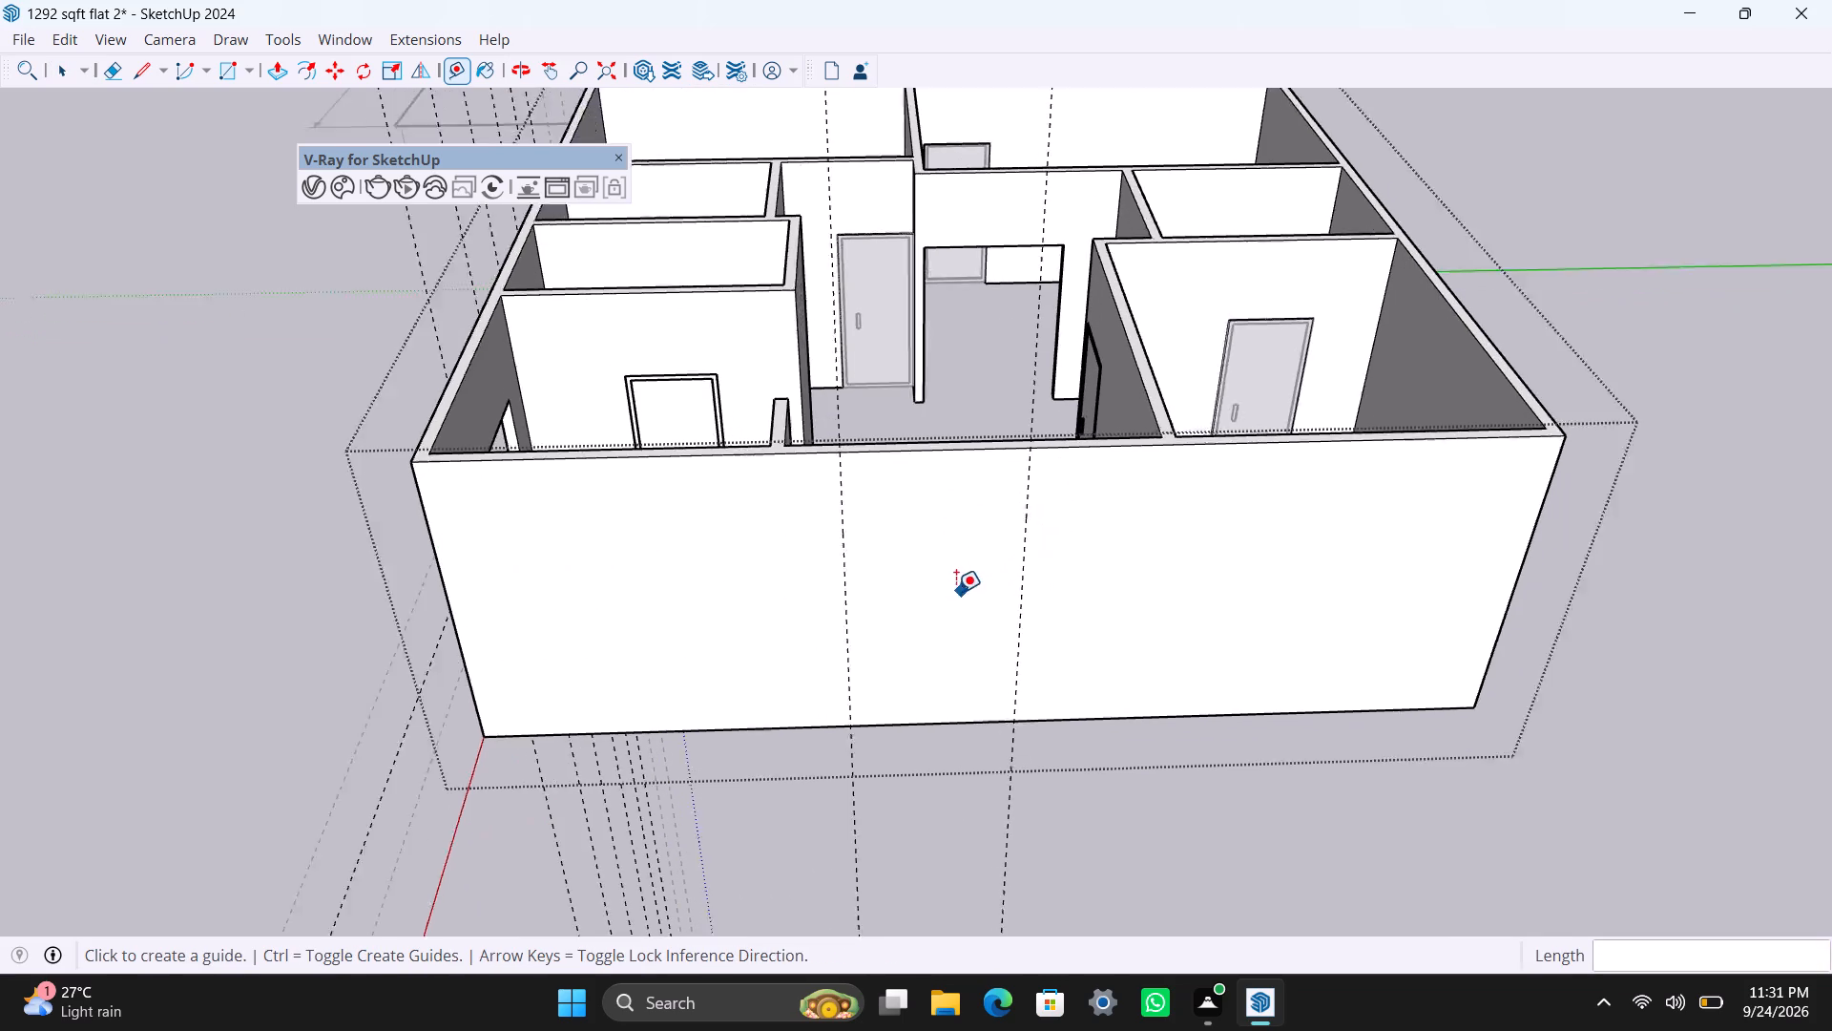
middle_drag(949, 591, 878, 545)
key(t)
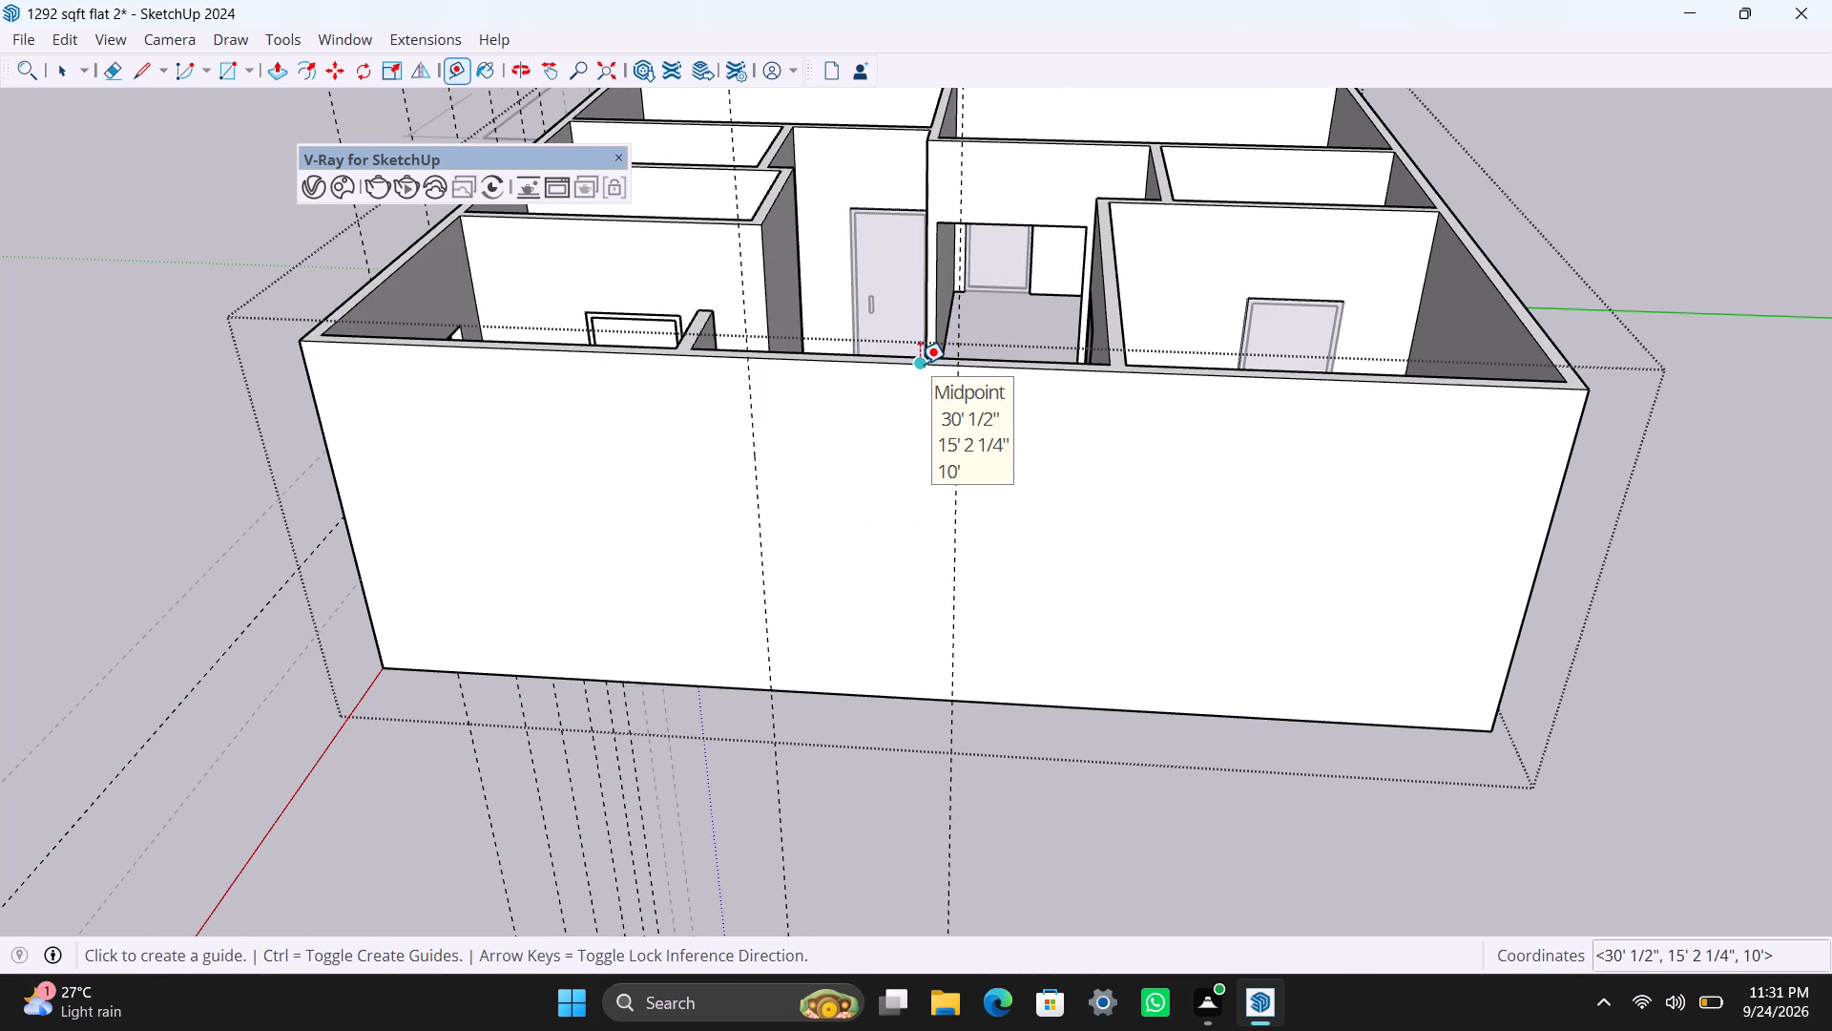
drag(920, 365, 910, 403)
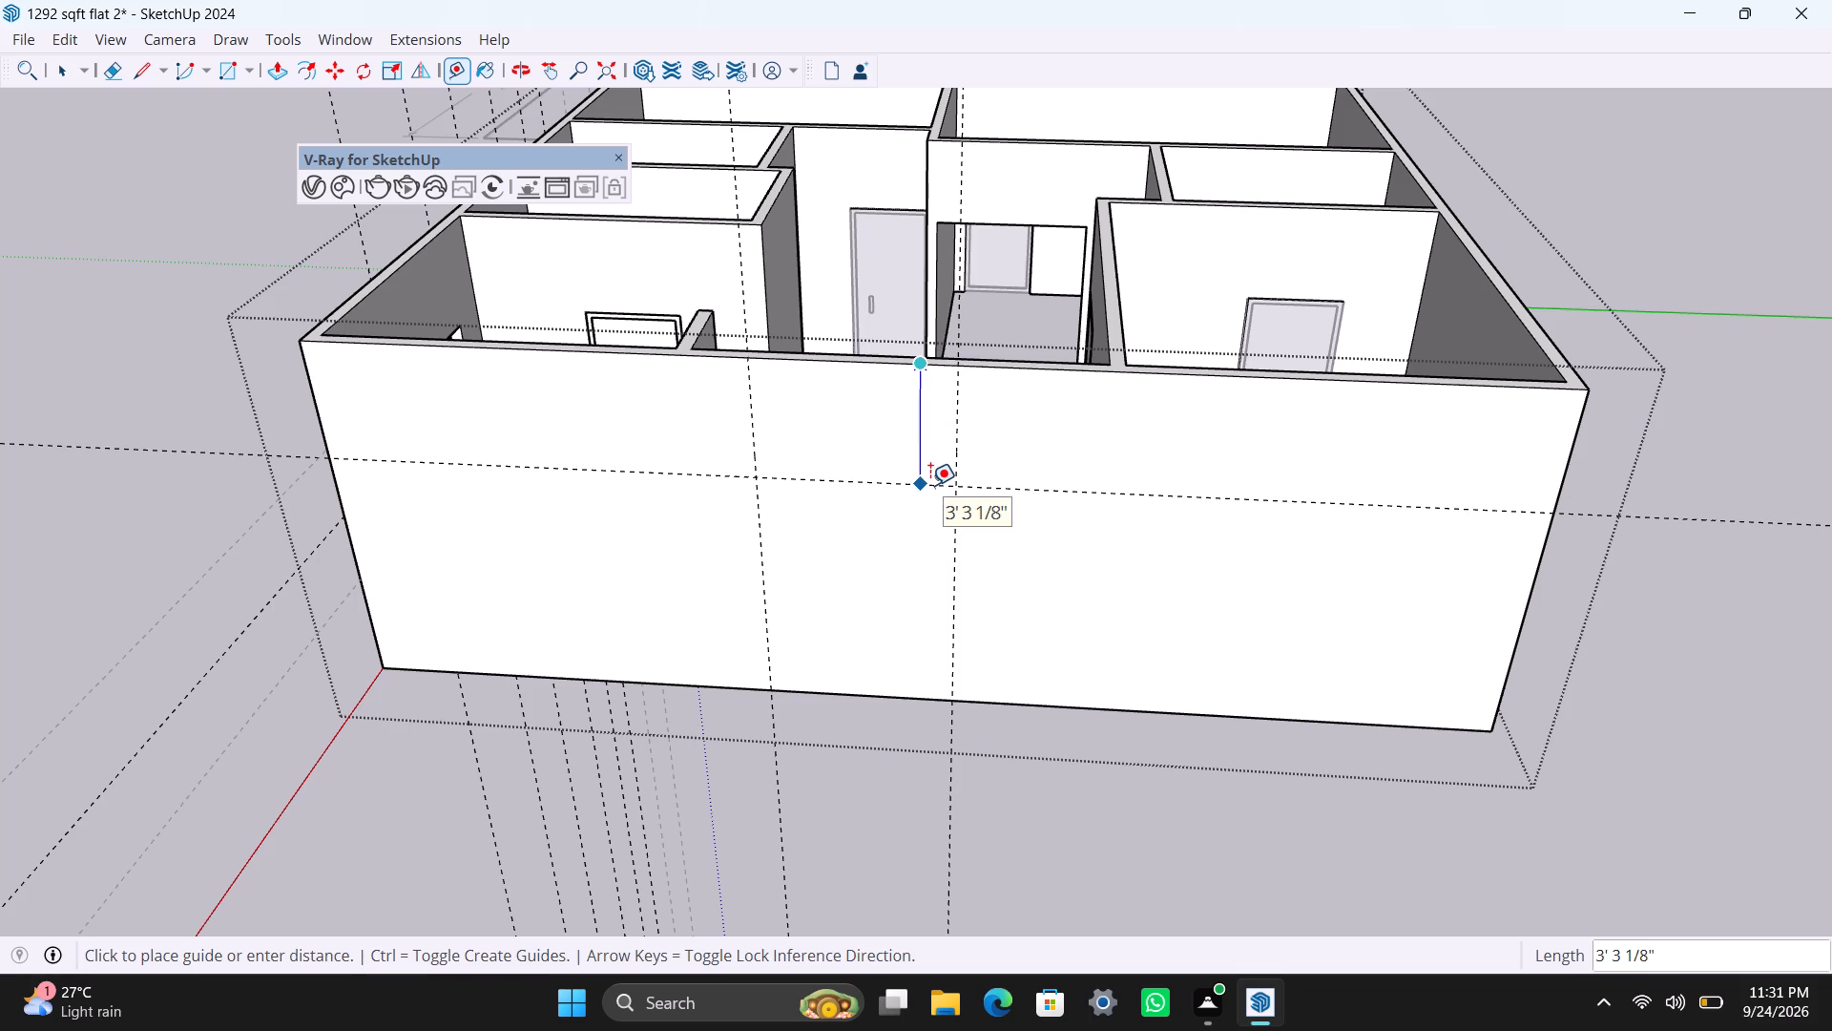
text(3')
key(Return)
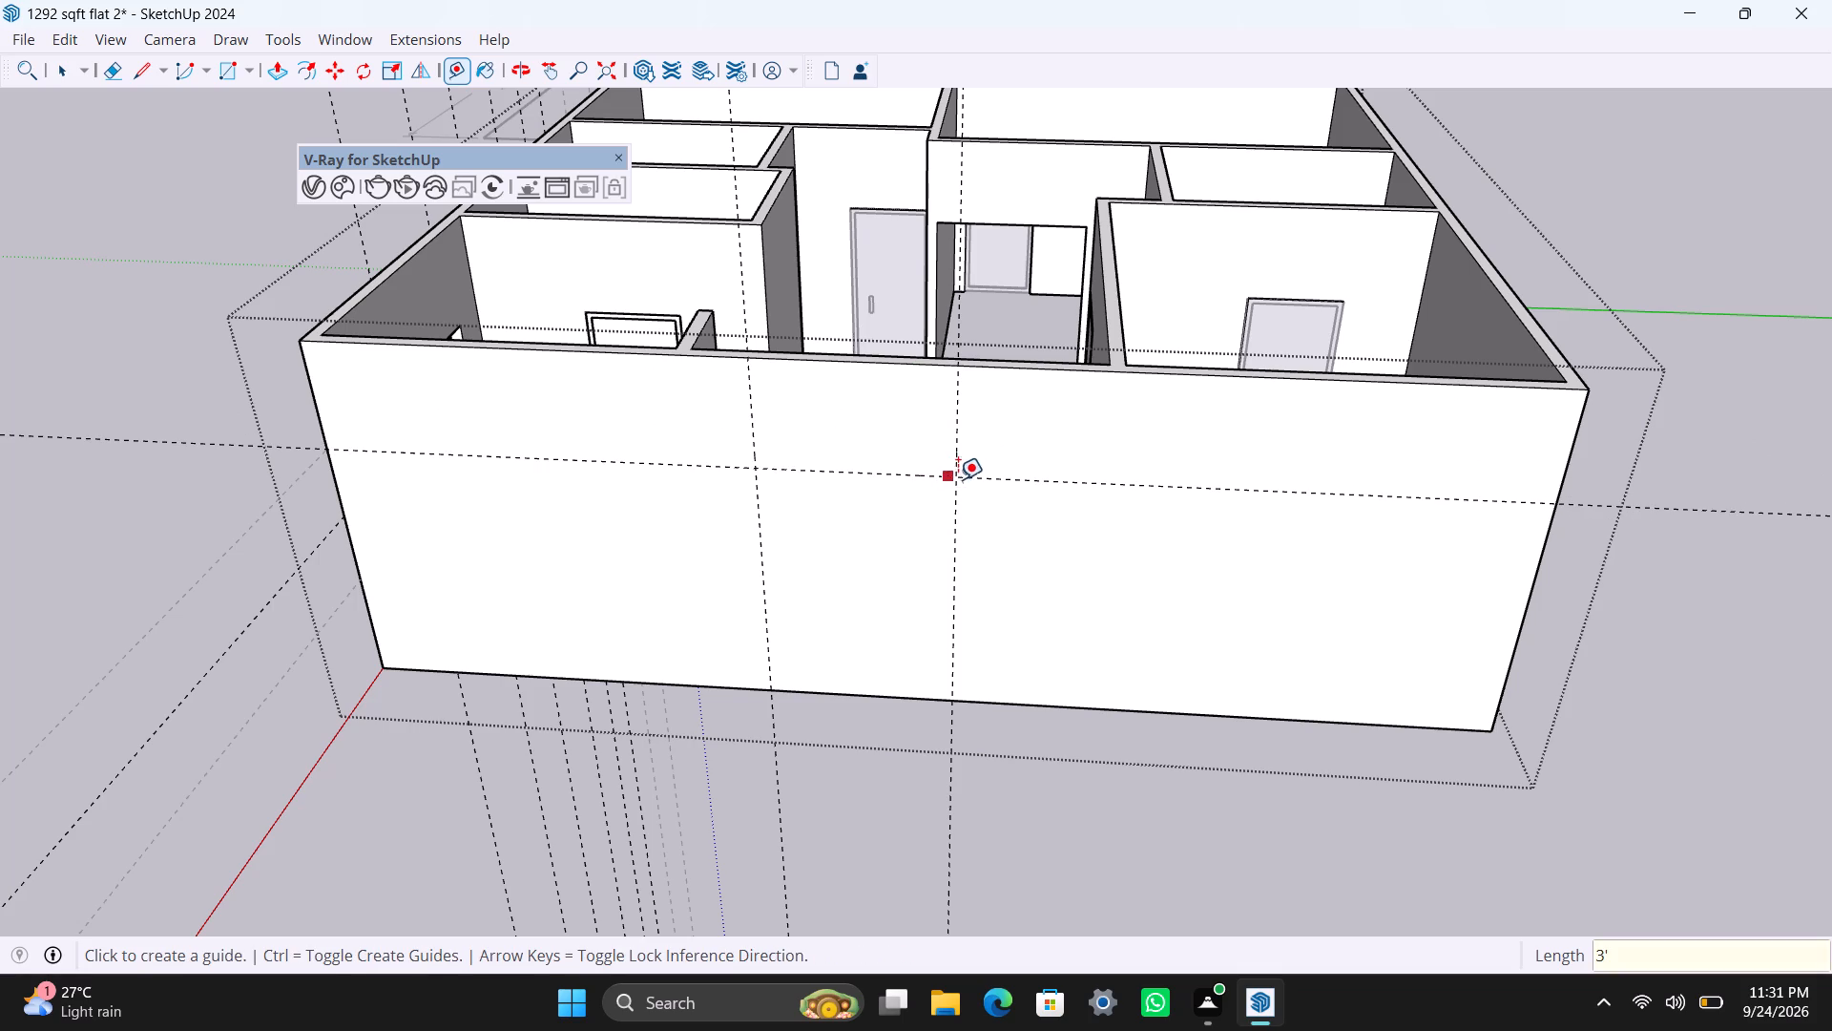
click(880, 478)
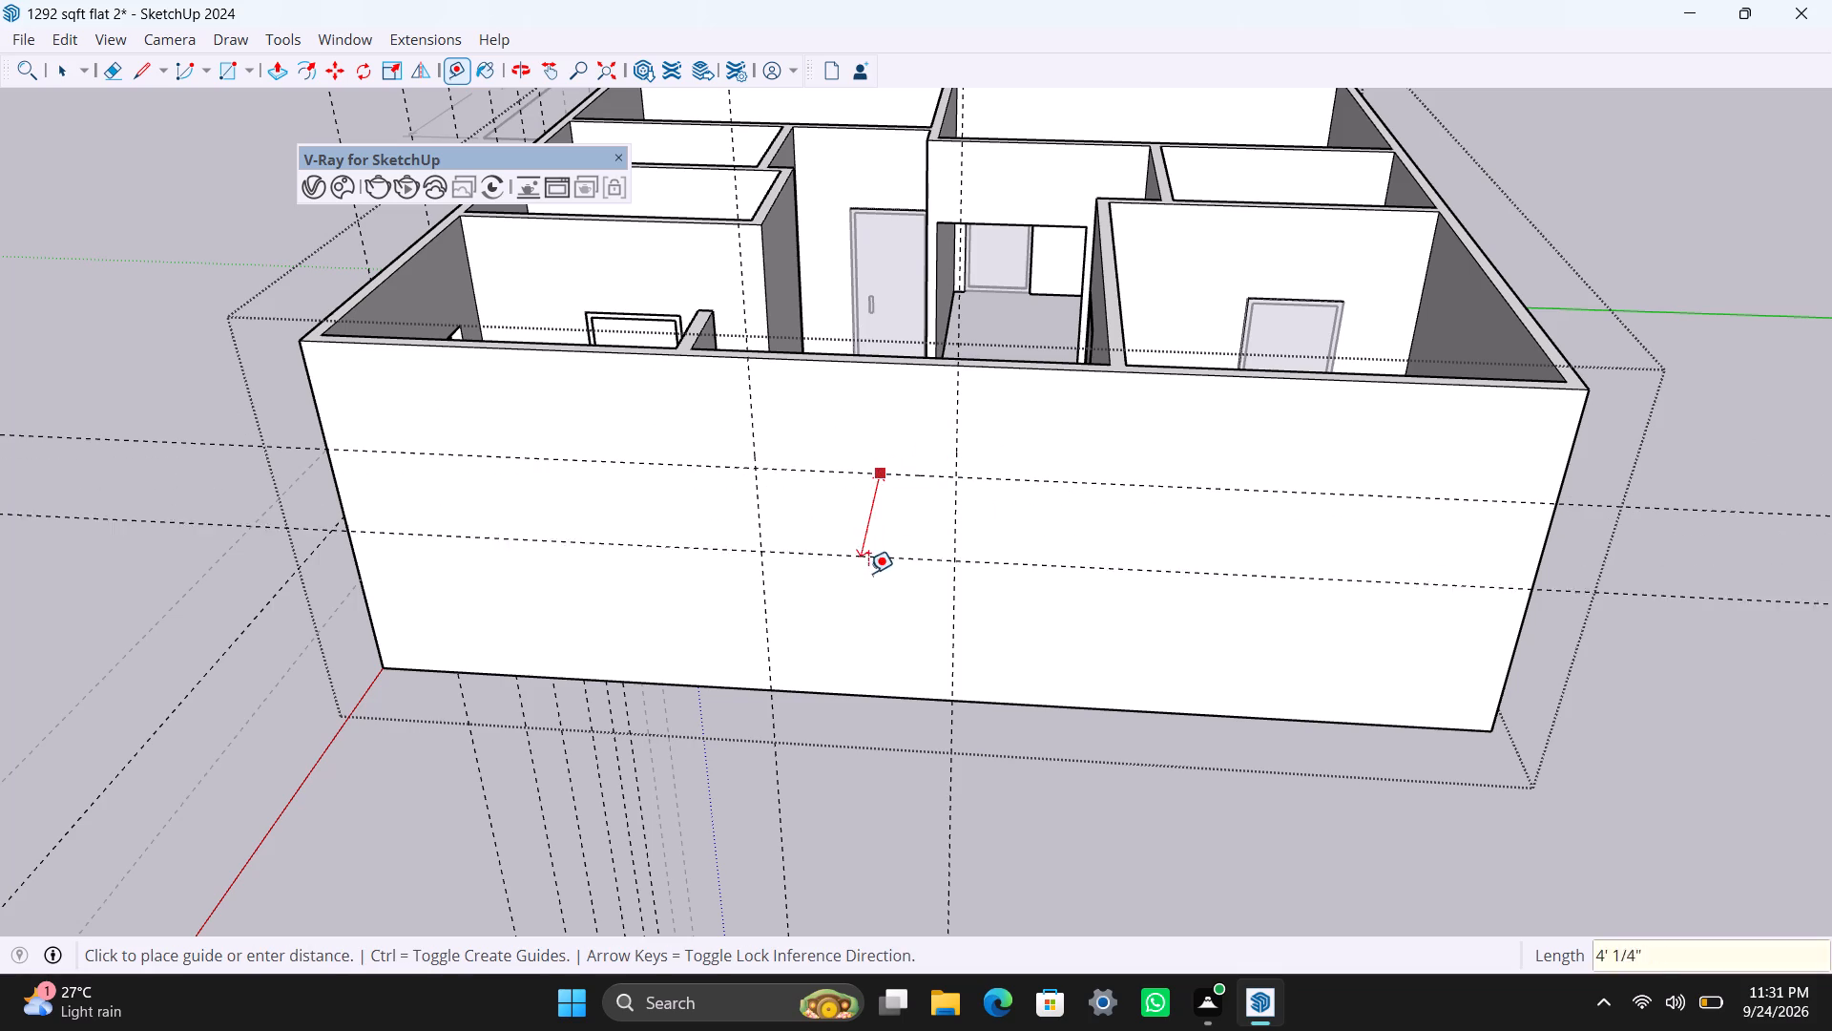
text(4')
key(Return)
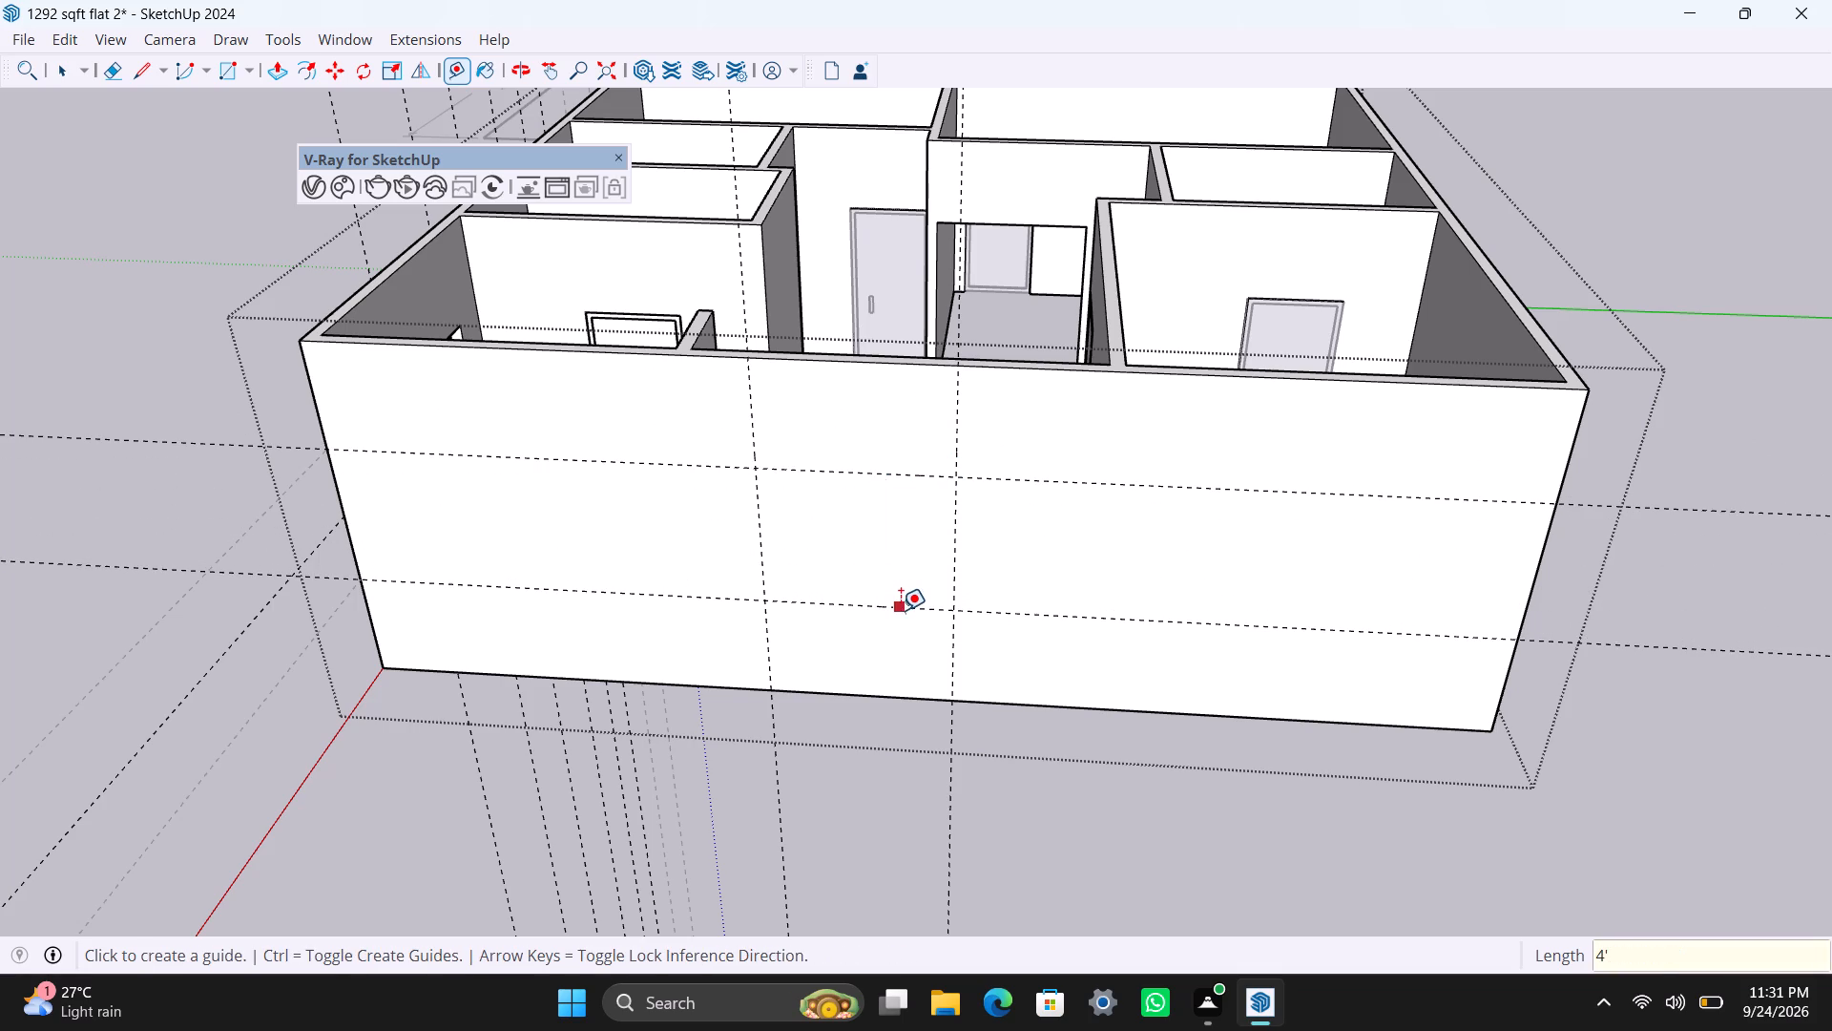
Draw a 5' by 4' rectangle between the guide intersections and push it through the wall to cut this wall's first window opening.
scroll(849, 527, up, 4)
key(r)
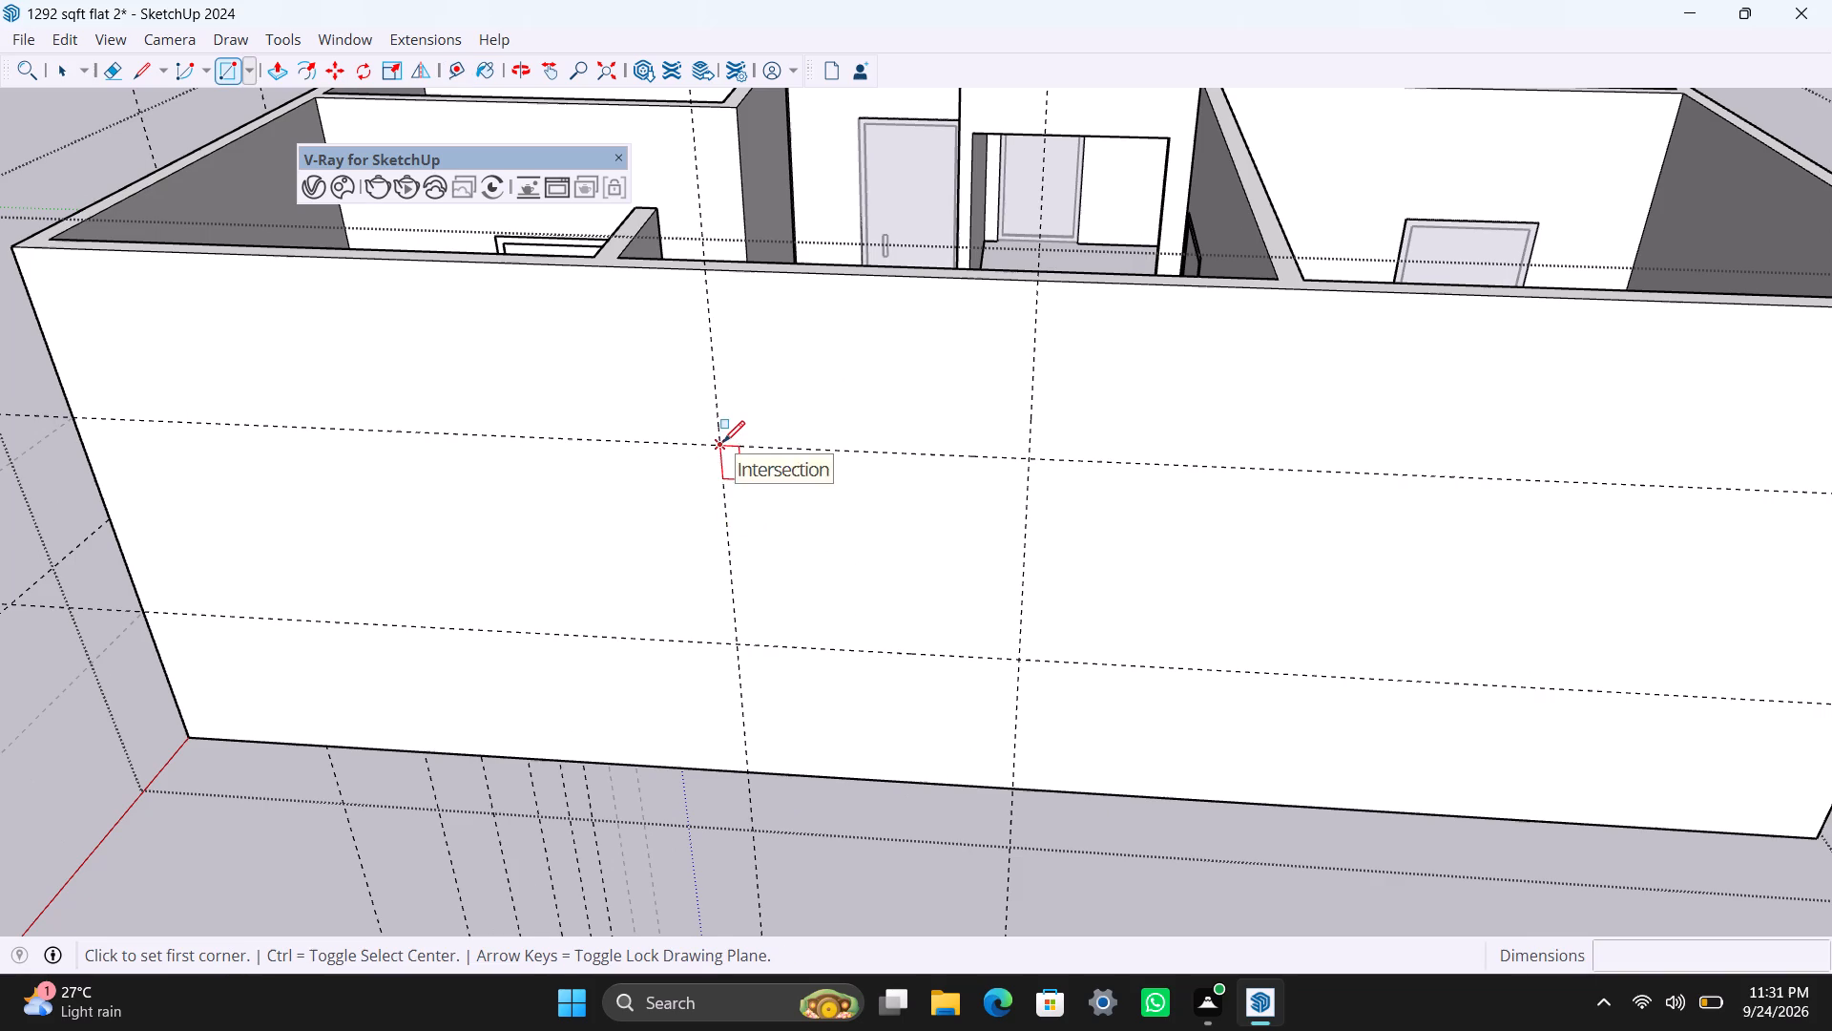
click(723, 442)
click(1021, 663)
key(space)
click(932, 600)
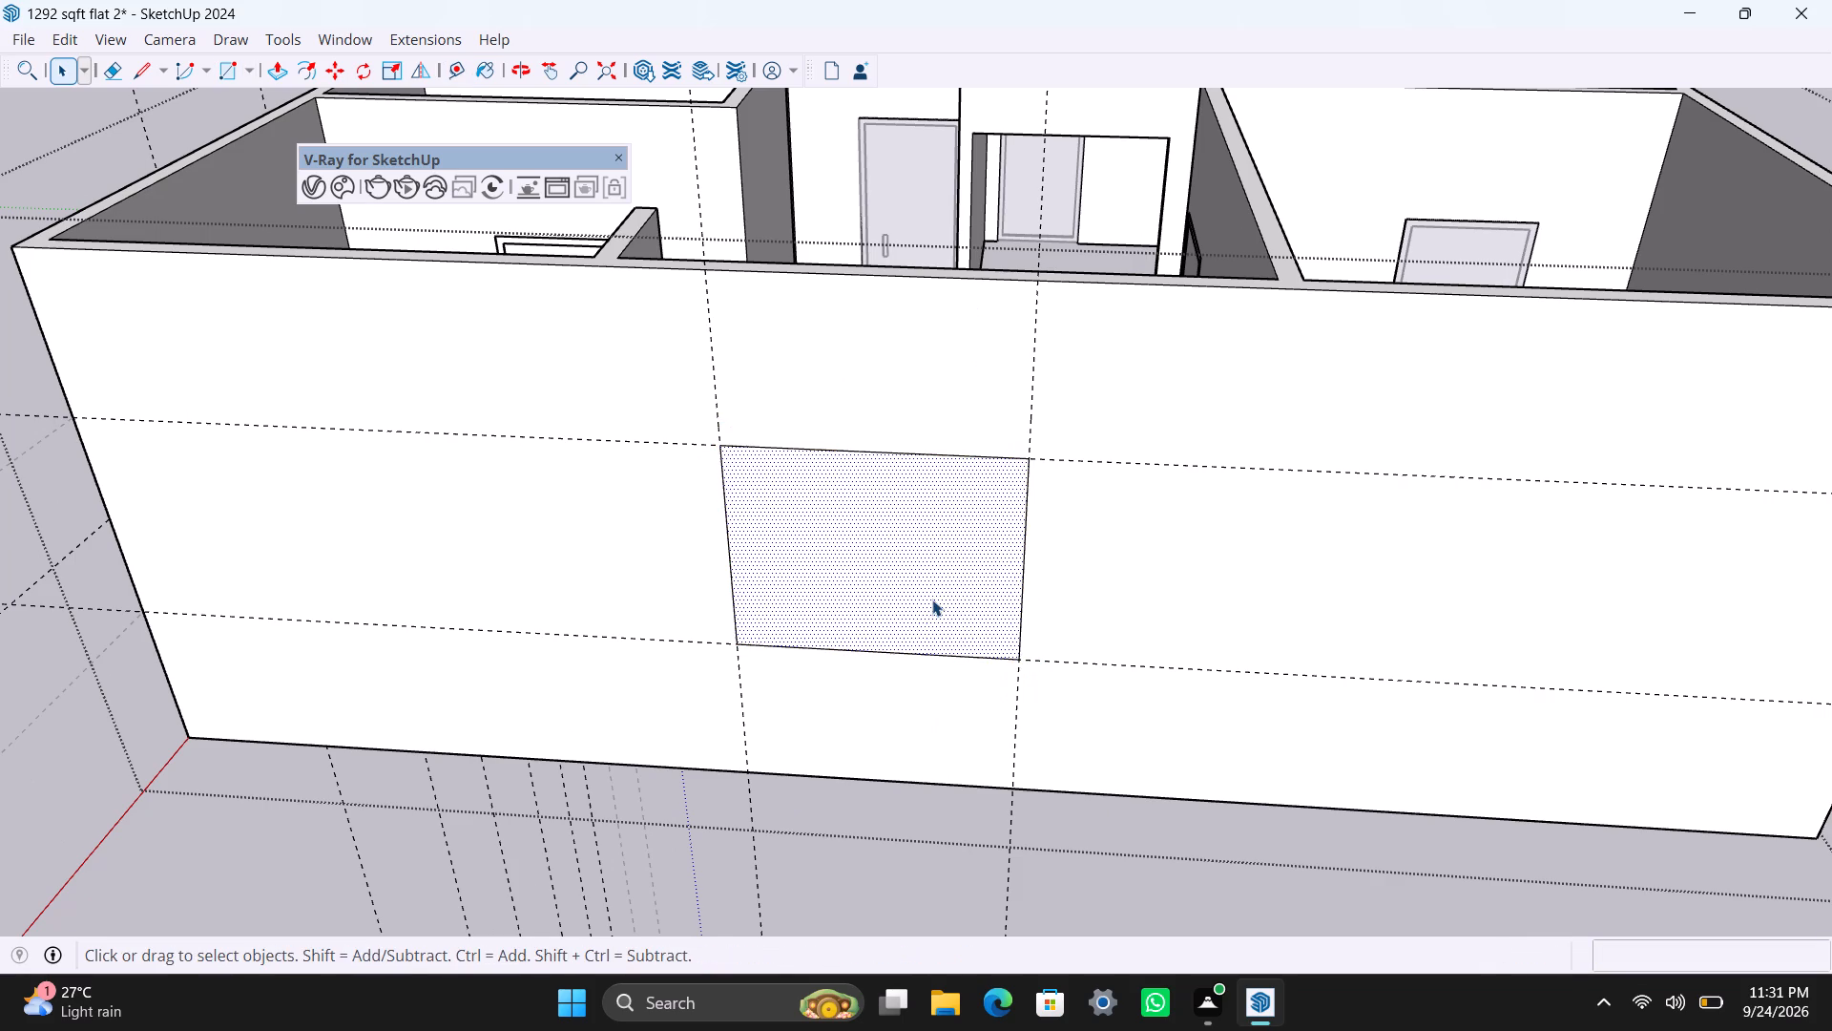
key(p)
drag(932, 600, 957, 566)
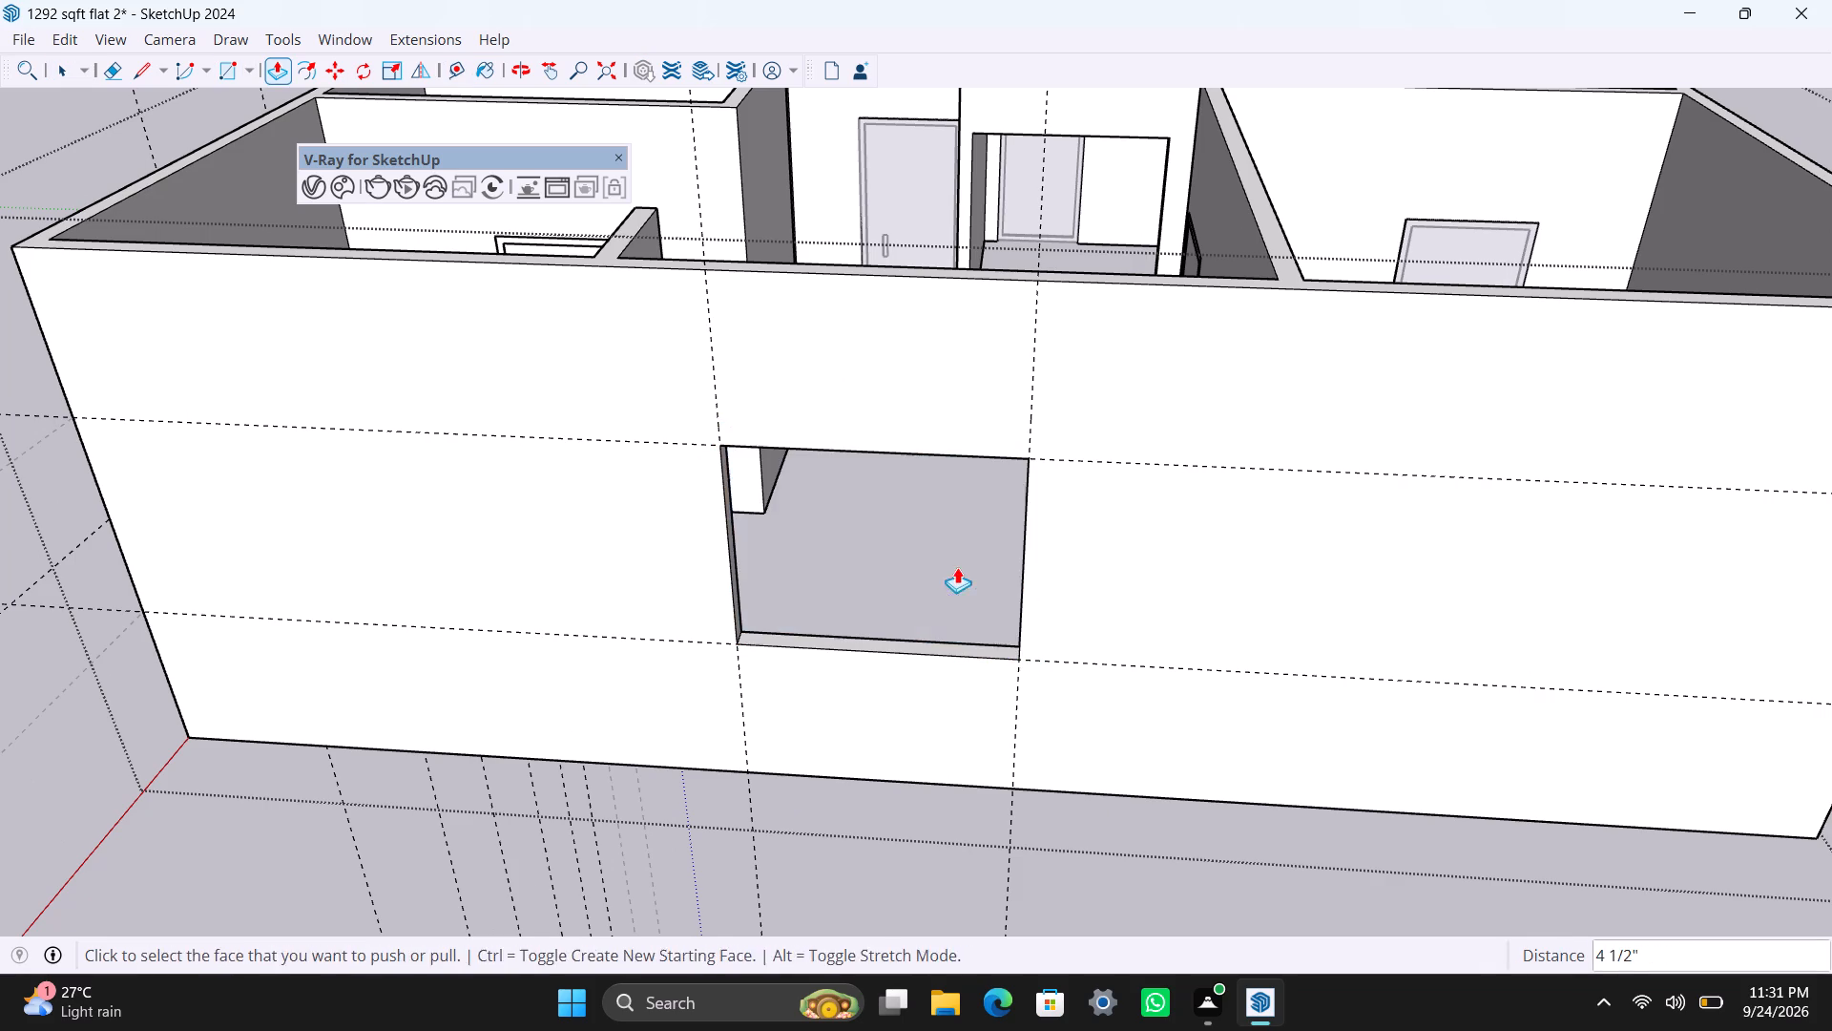
key(space)
Place a vertical guide about 6' 2" beyond the new 5' opening and a second one 4' further along the wall.
scroll(919, 630, down, 4)
shift+middle_drag(902, 657, 737, 621)
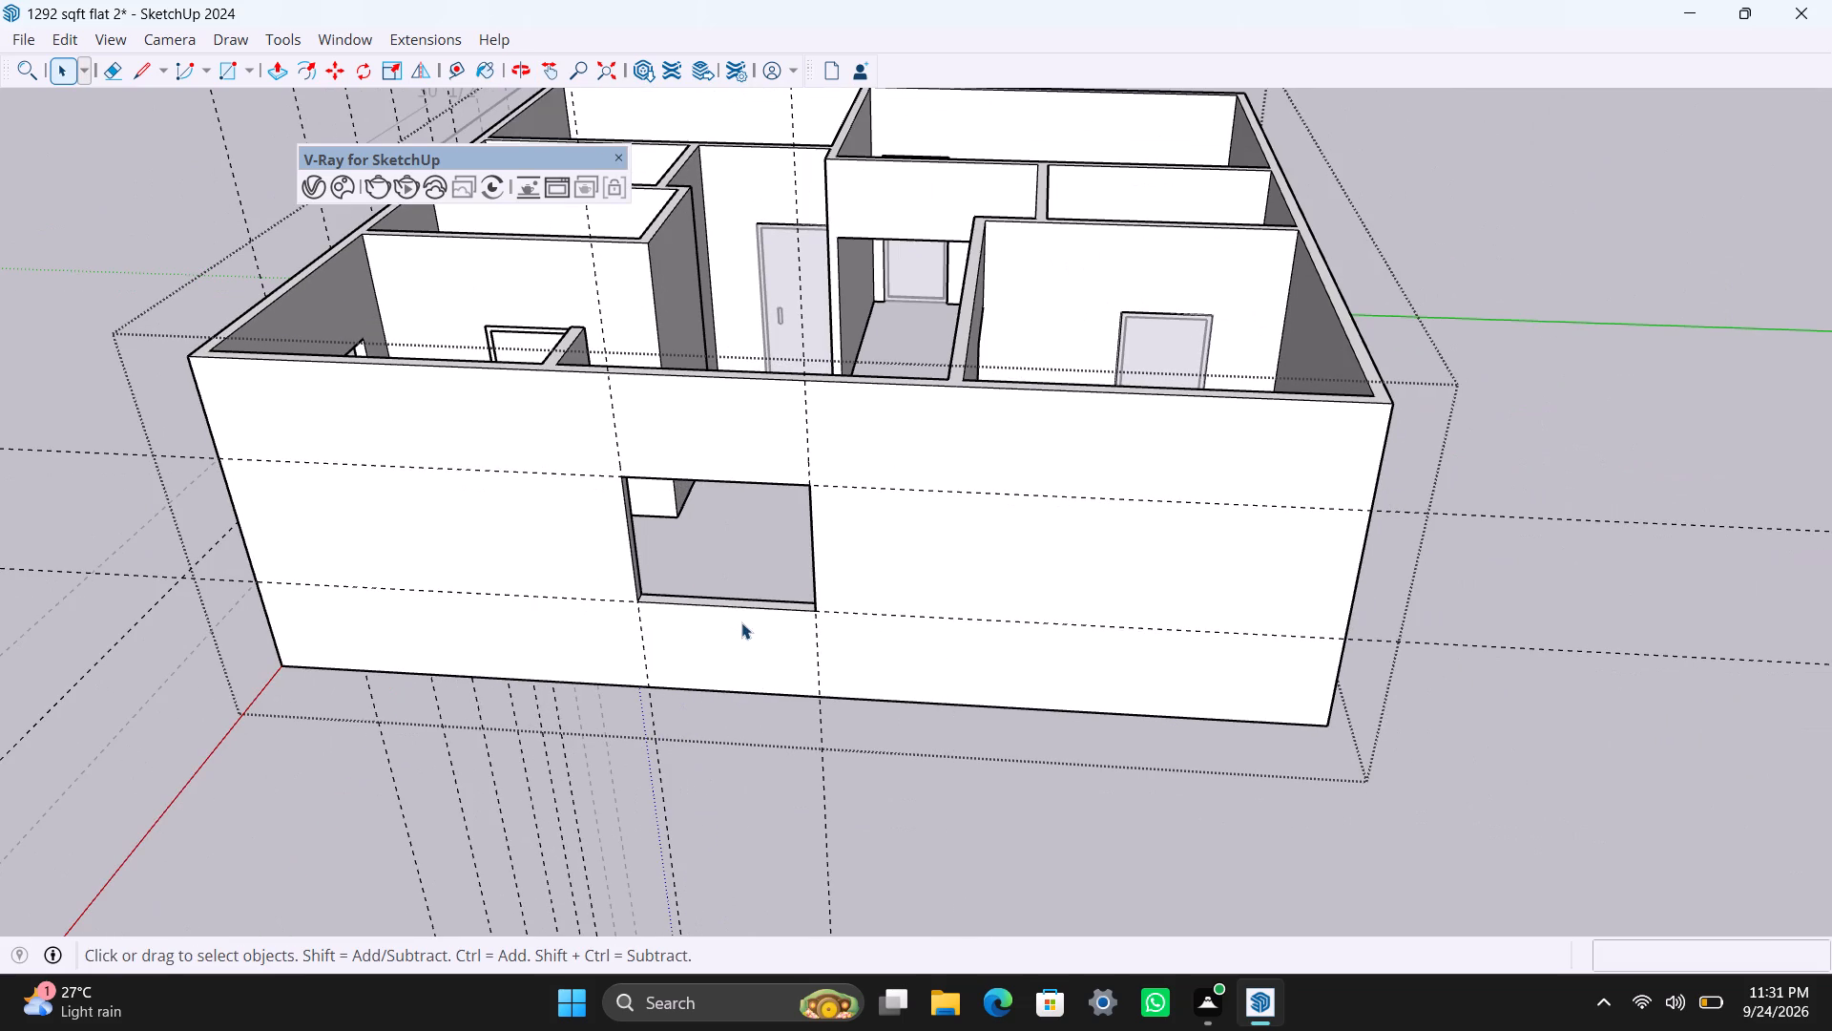
key(t)
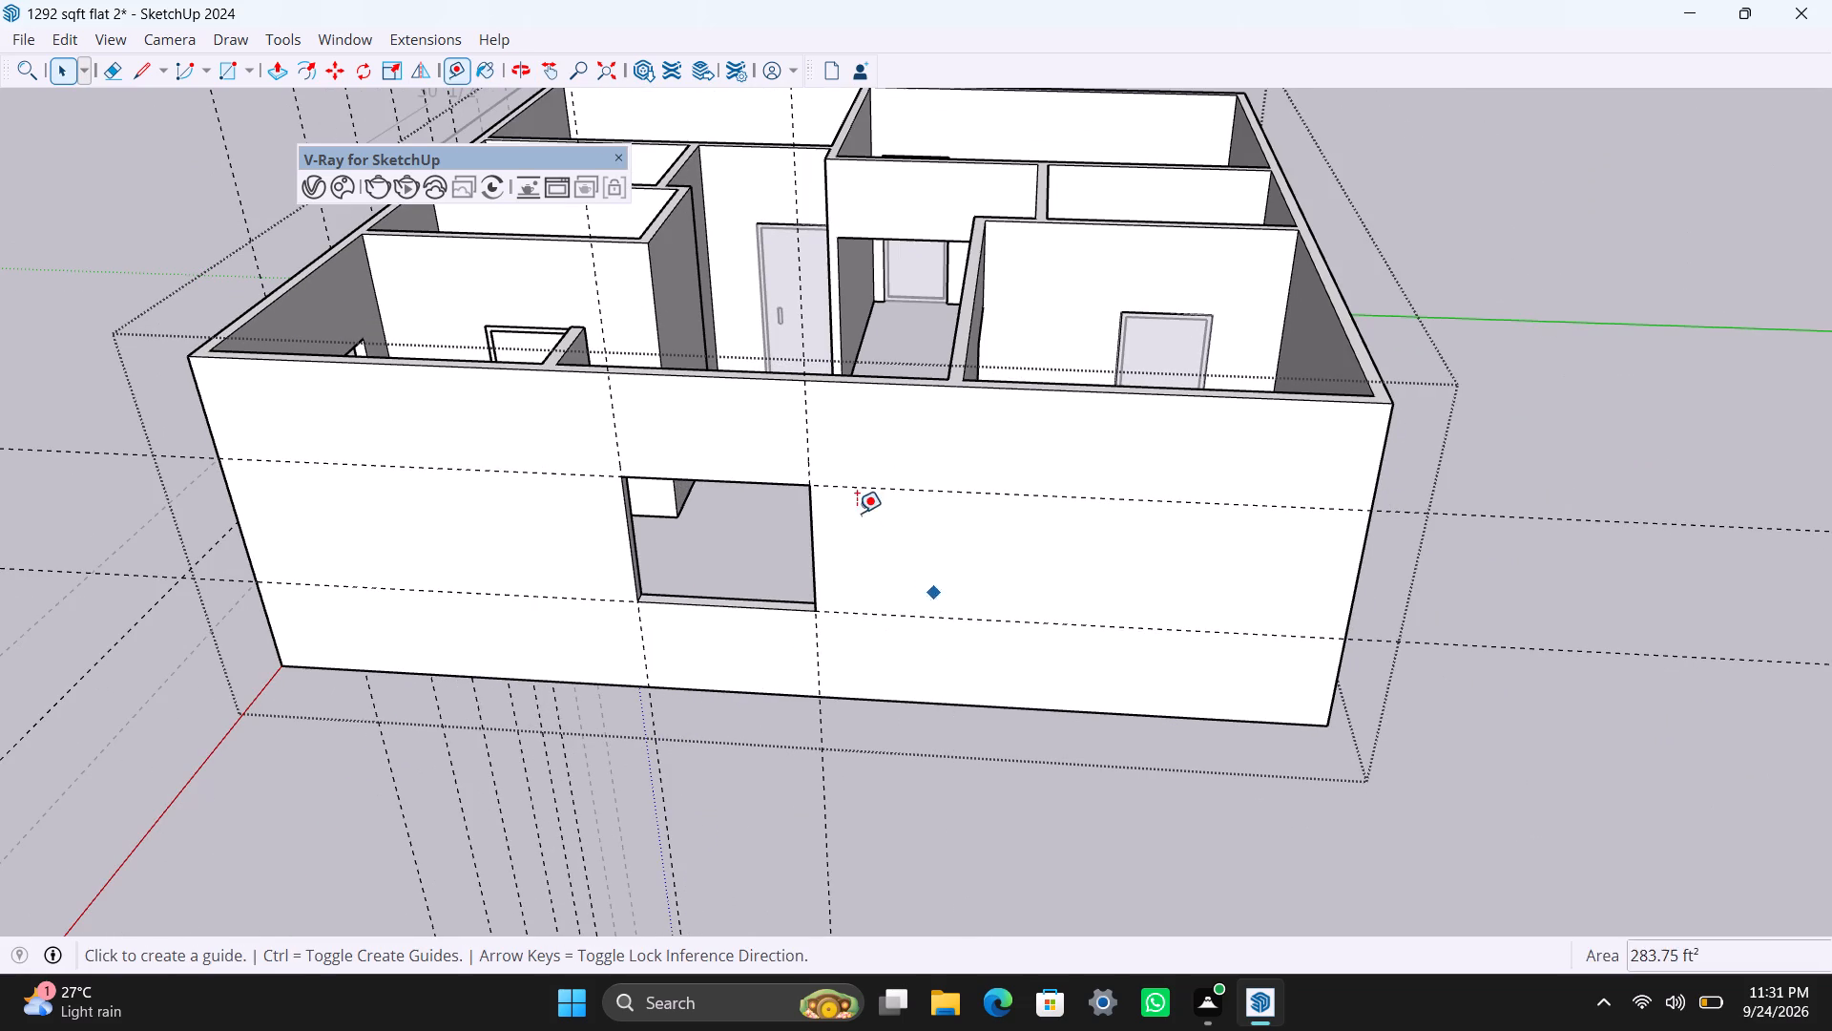
drag(802, 428, 824, 431)
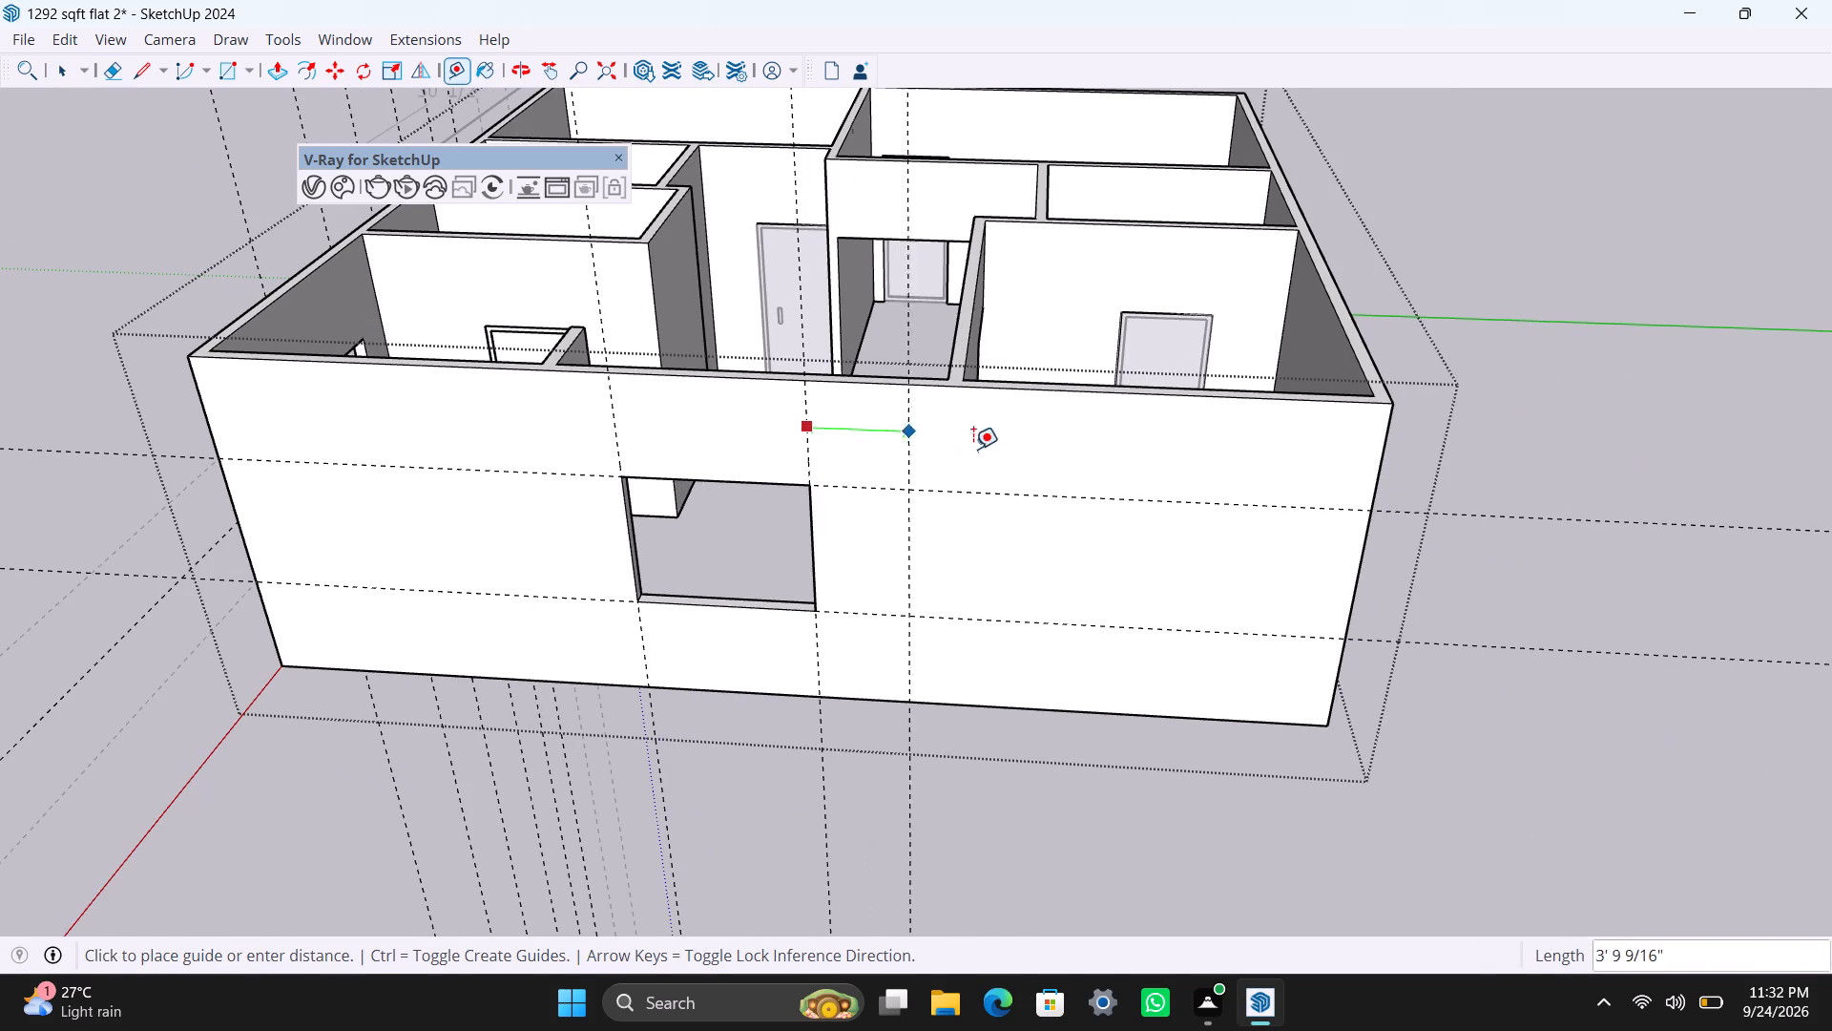
click(1051, 434)
click(1050, 433)
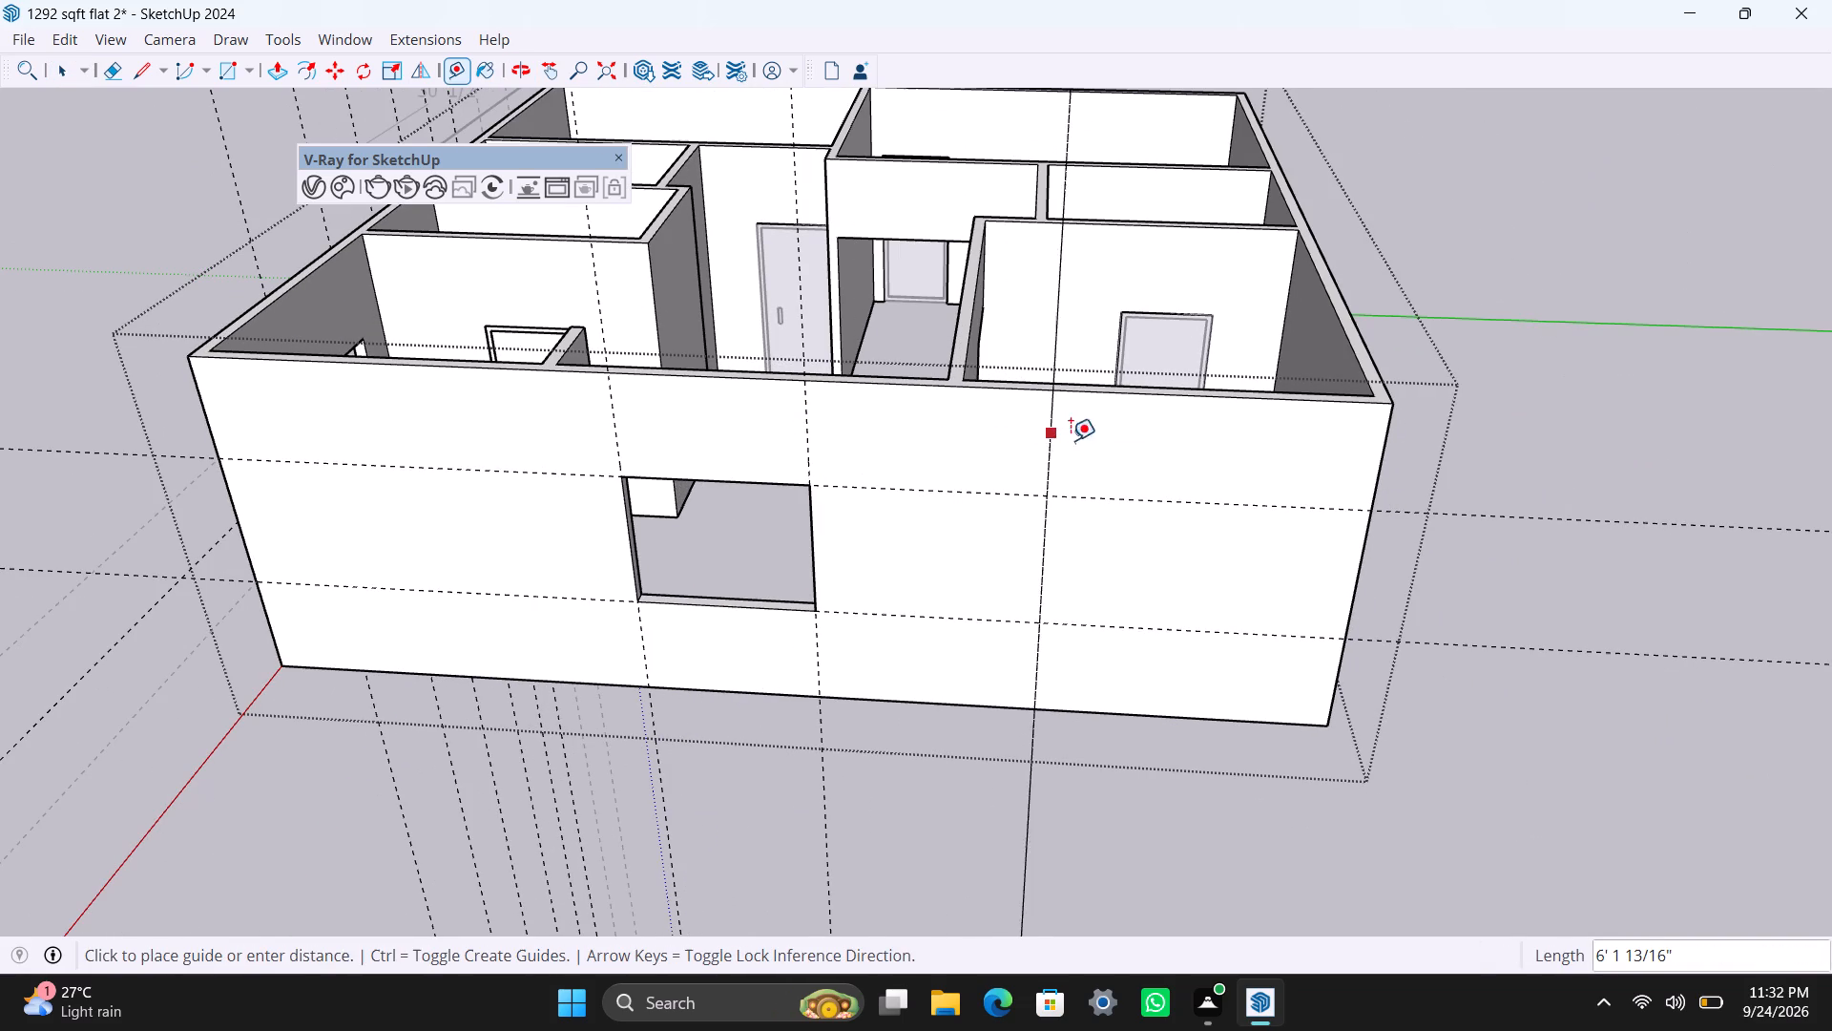
key(3)
key(BackSpace)
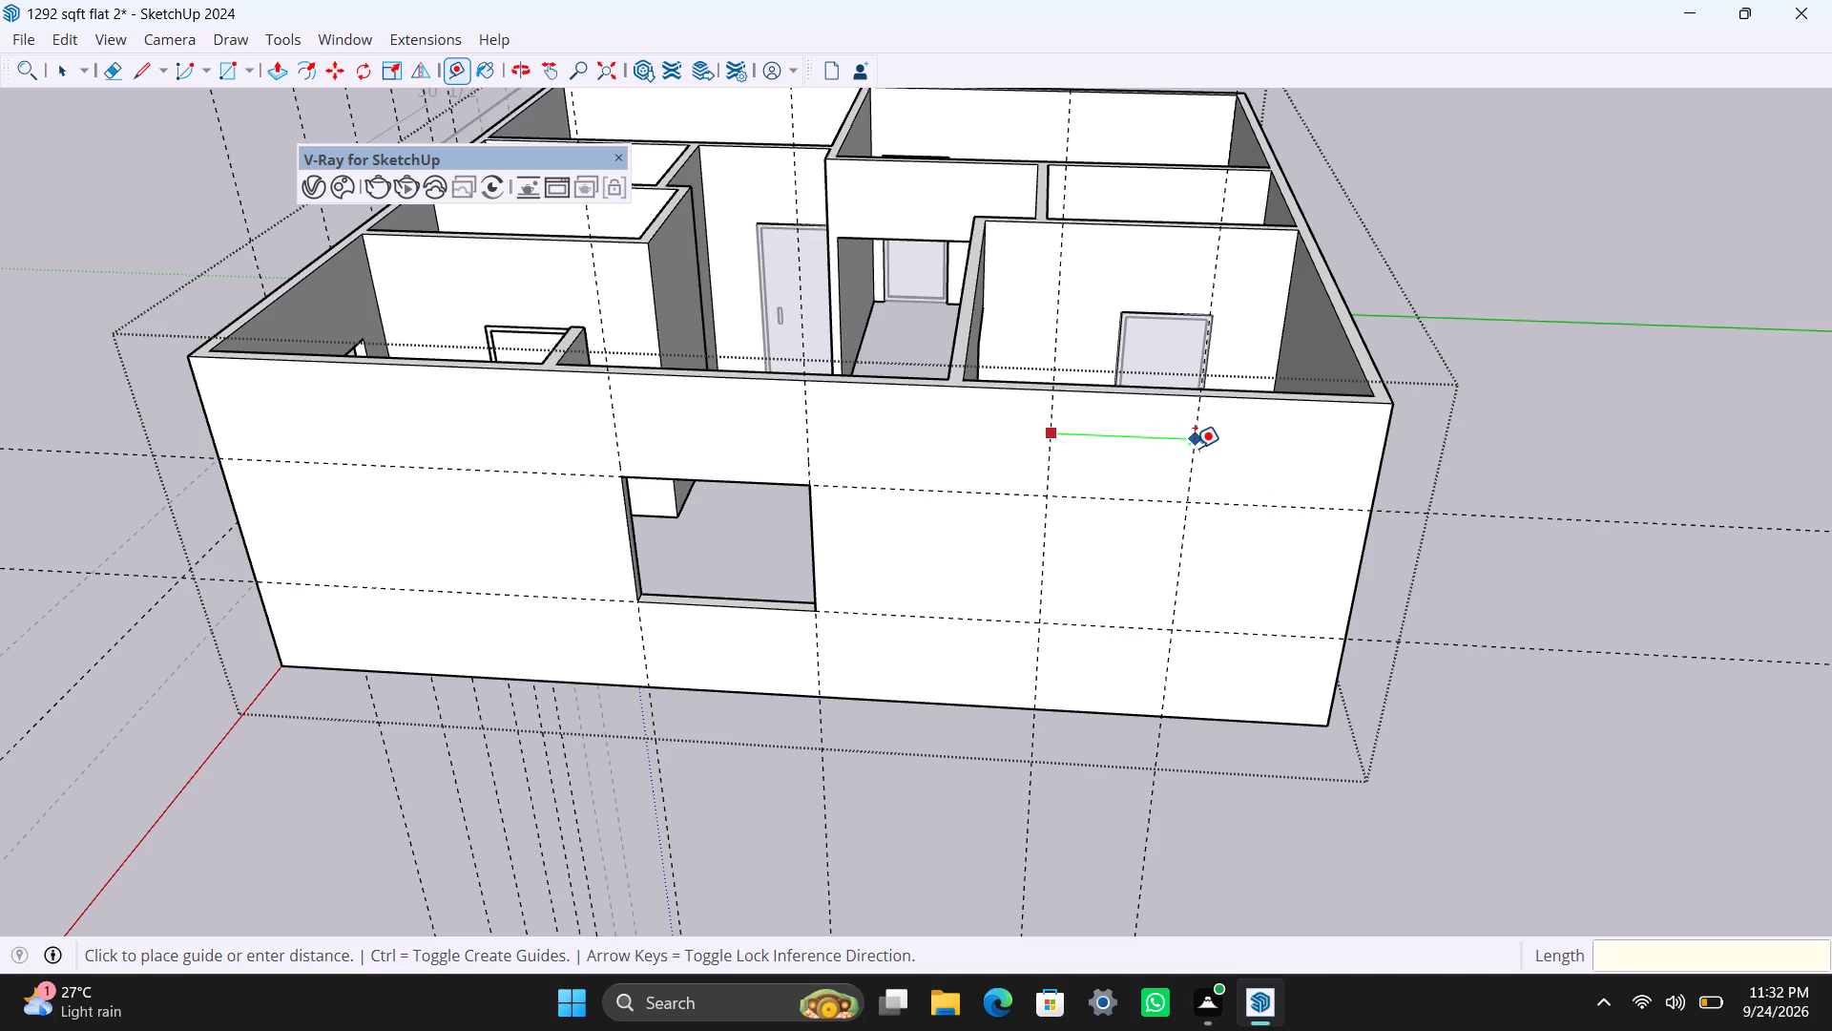
key(4)
key(apostrophe)
key(Return)
key(space)
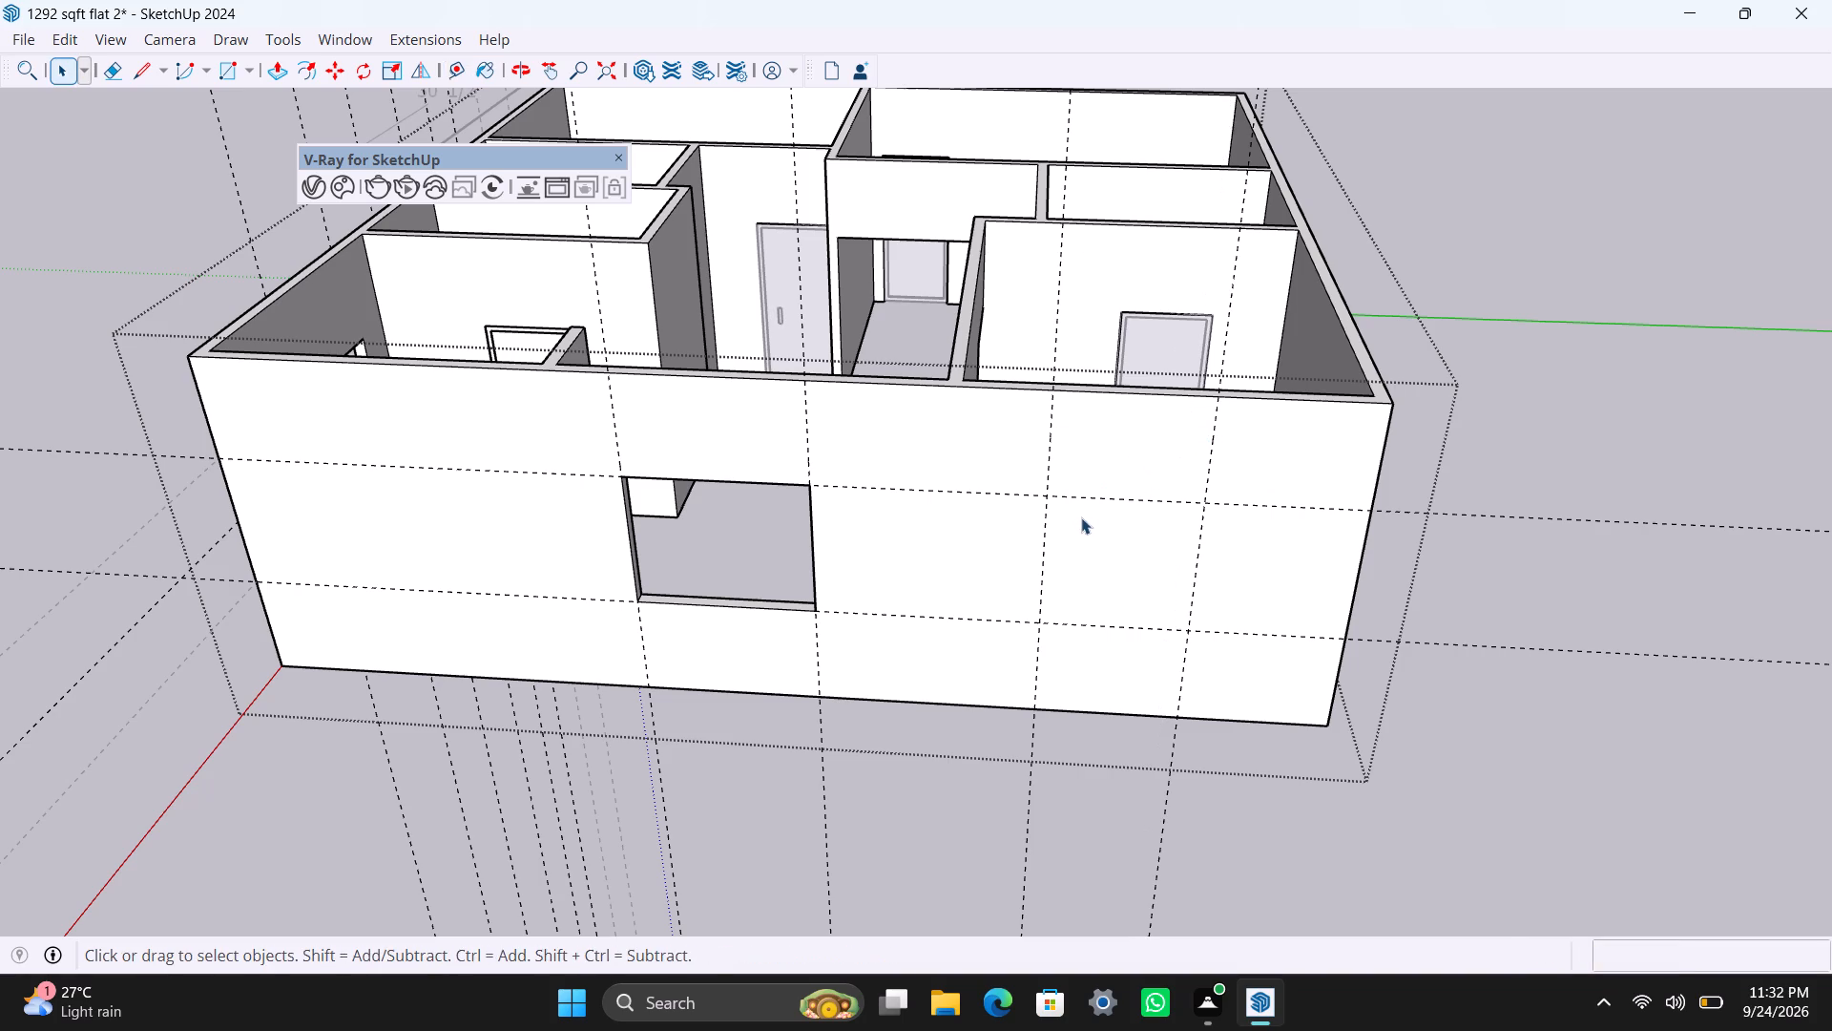
Draw a 4' by 4' rectangle between the new guides and push it through the wall to cut this wall's second window opening.
key(r)
drag(1050, 491, 1052, 526)
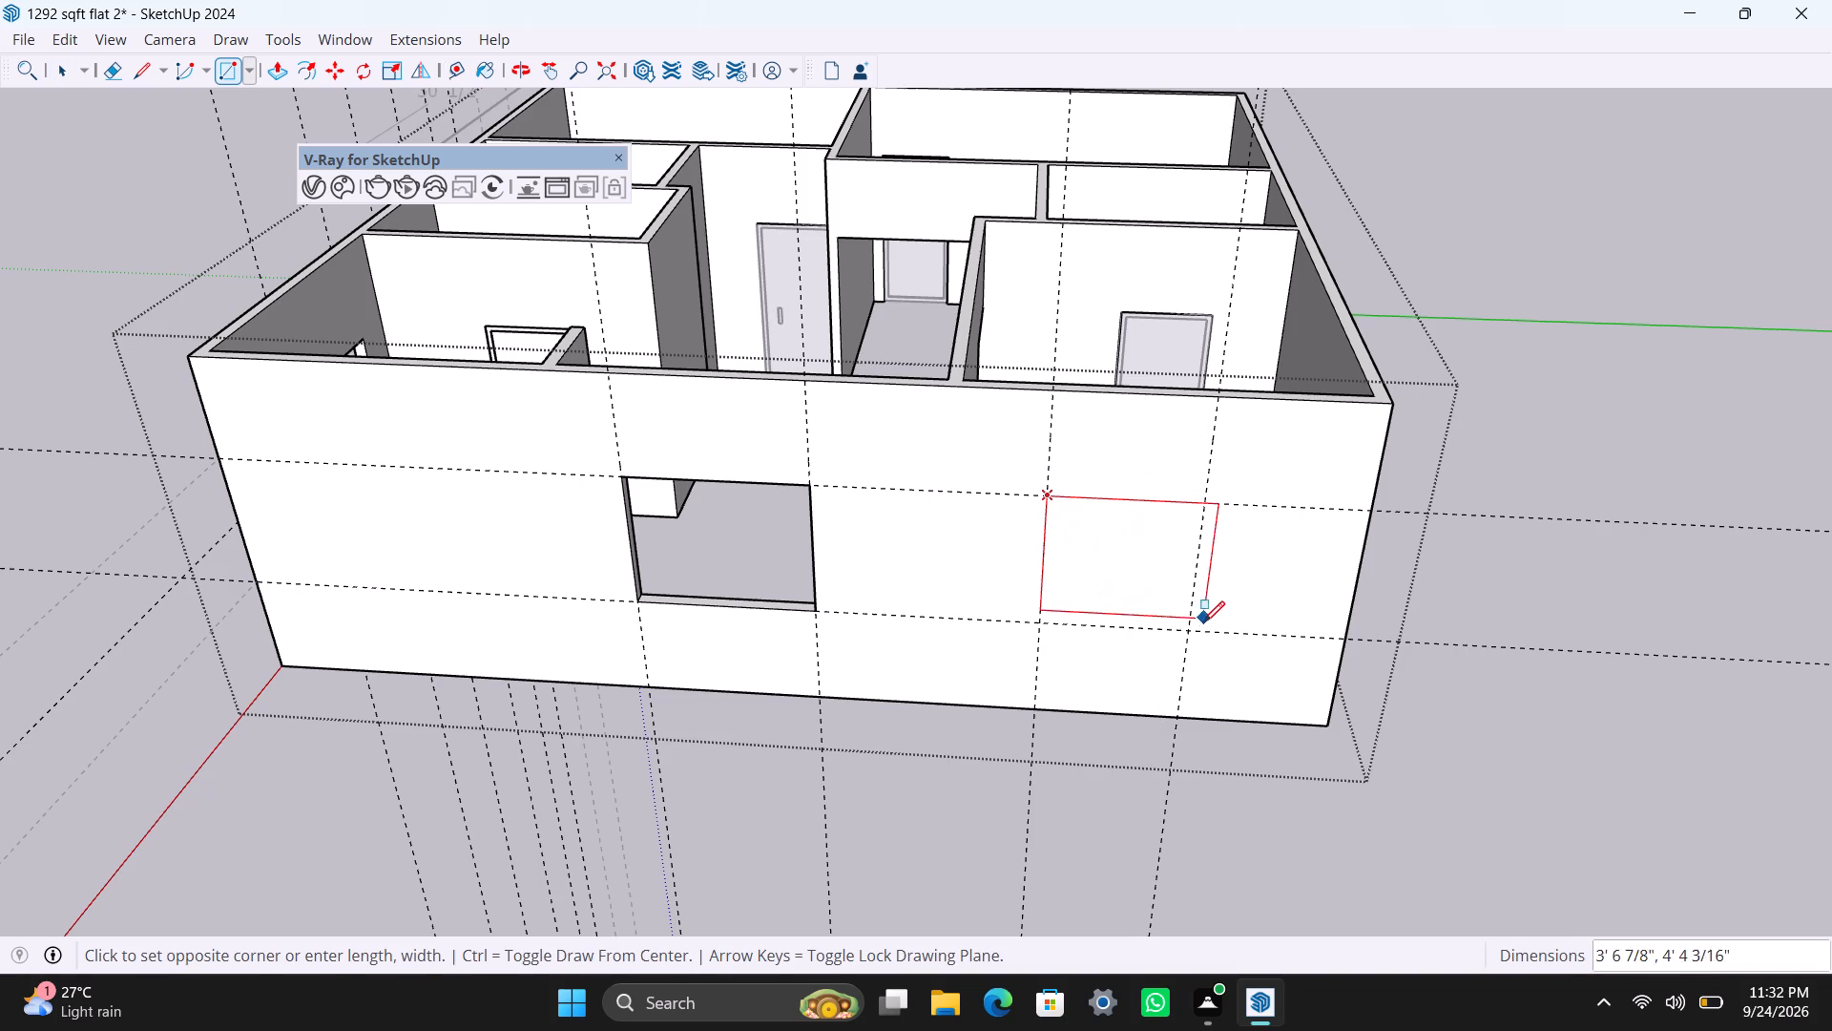
click(1184, 625)
key(space)
click(1117, 594)
key(p)
drag(1112, 593, 1128, 565)
key(space)
On the next blank outer wall around the corner, place a vertical guide about 12' from the corner shared with the two-window wall.
scroll(1447, 719, down, 3)
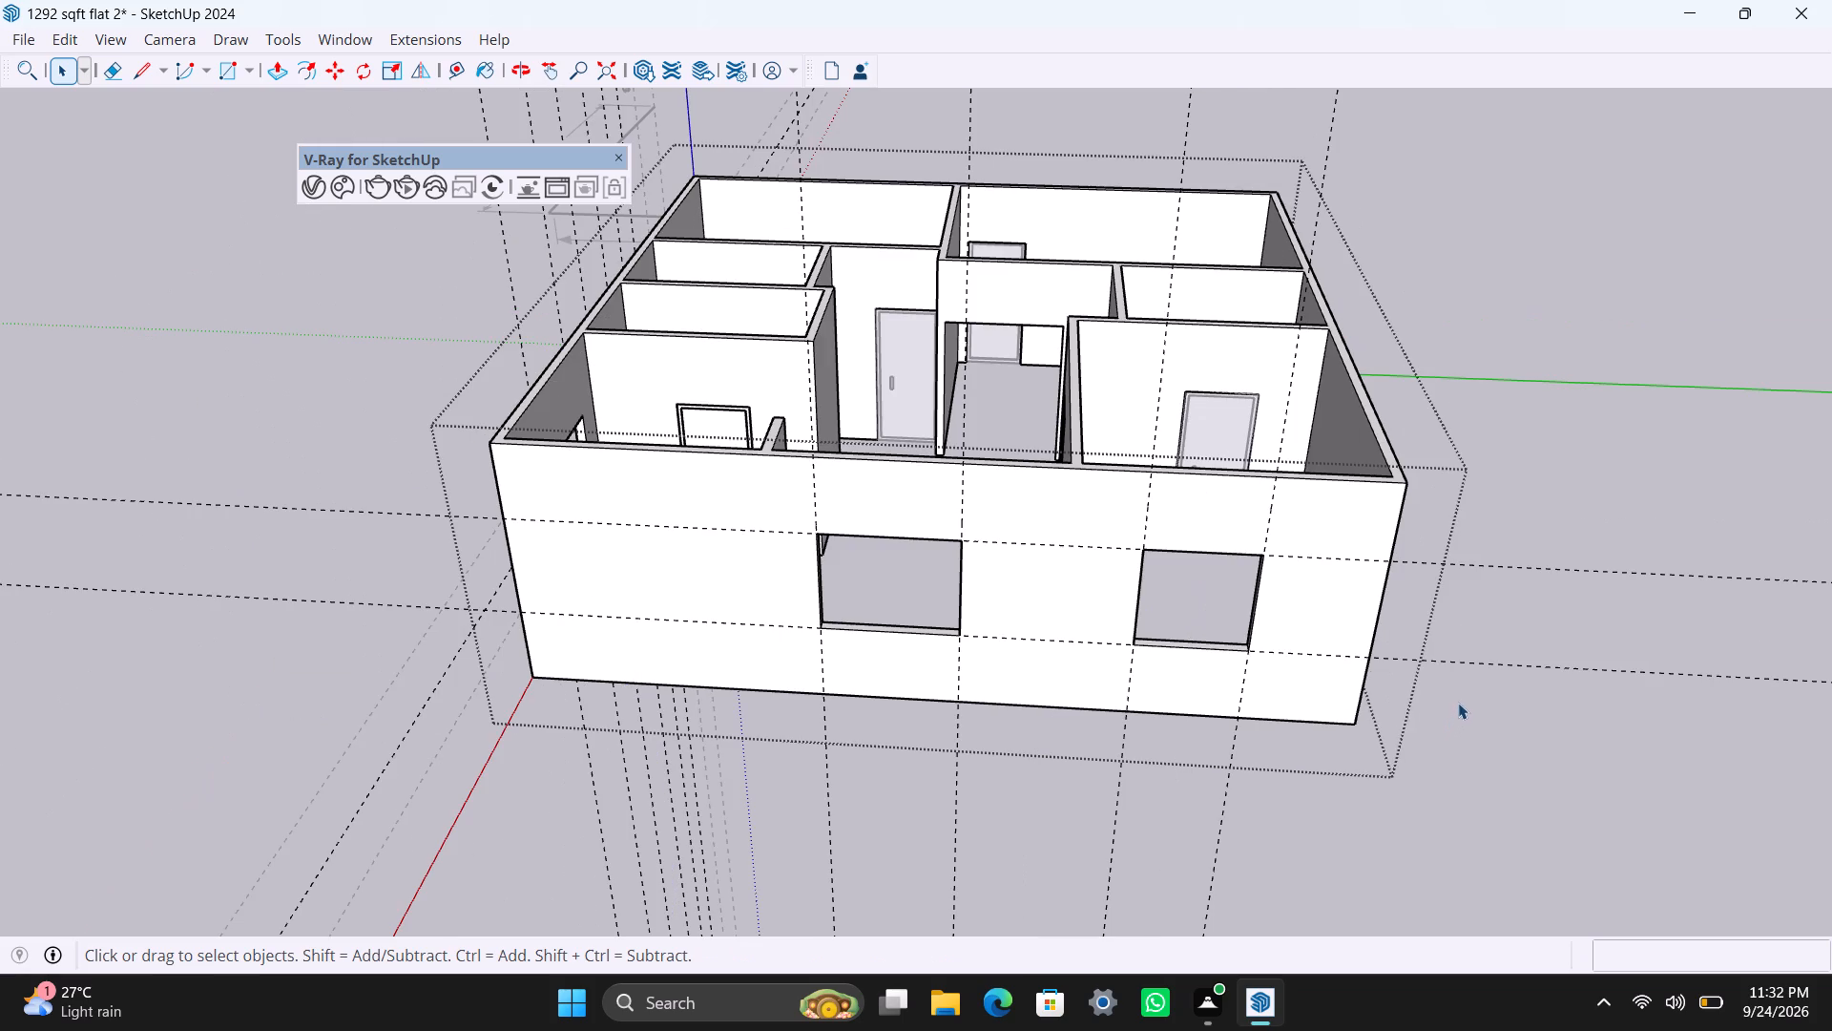
scroll(1465, 701, down, 1)
middle_drag(1465, 701, 888, 699)
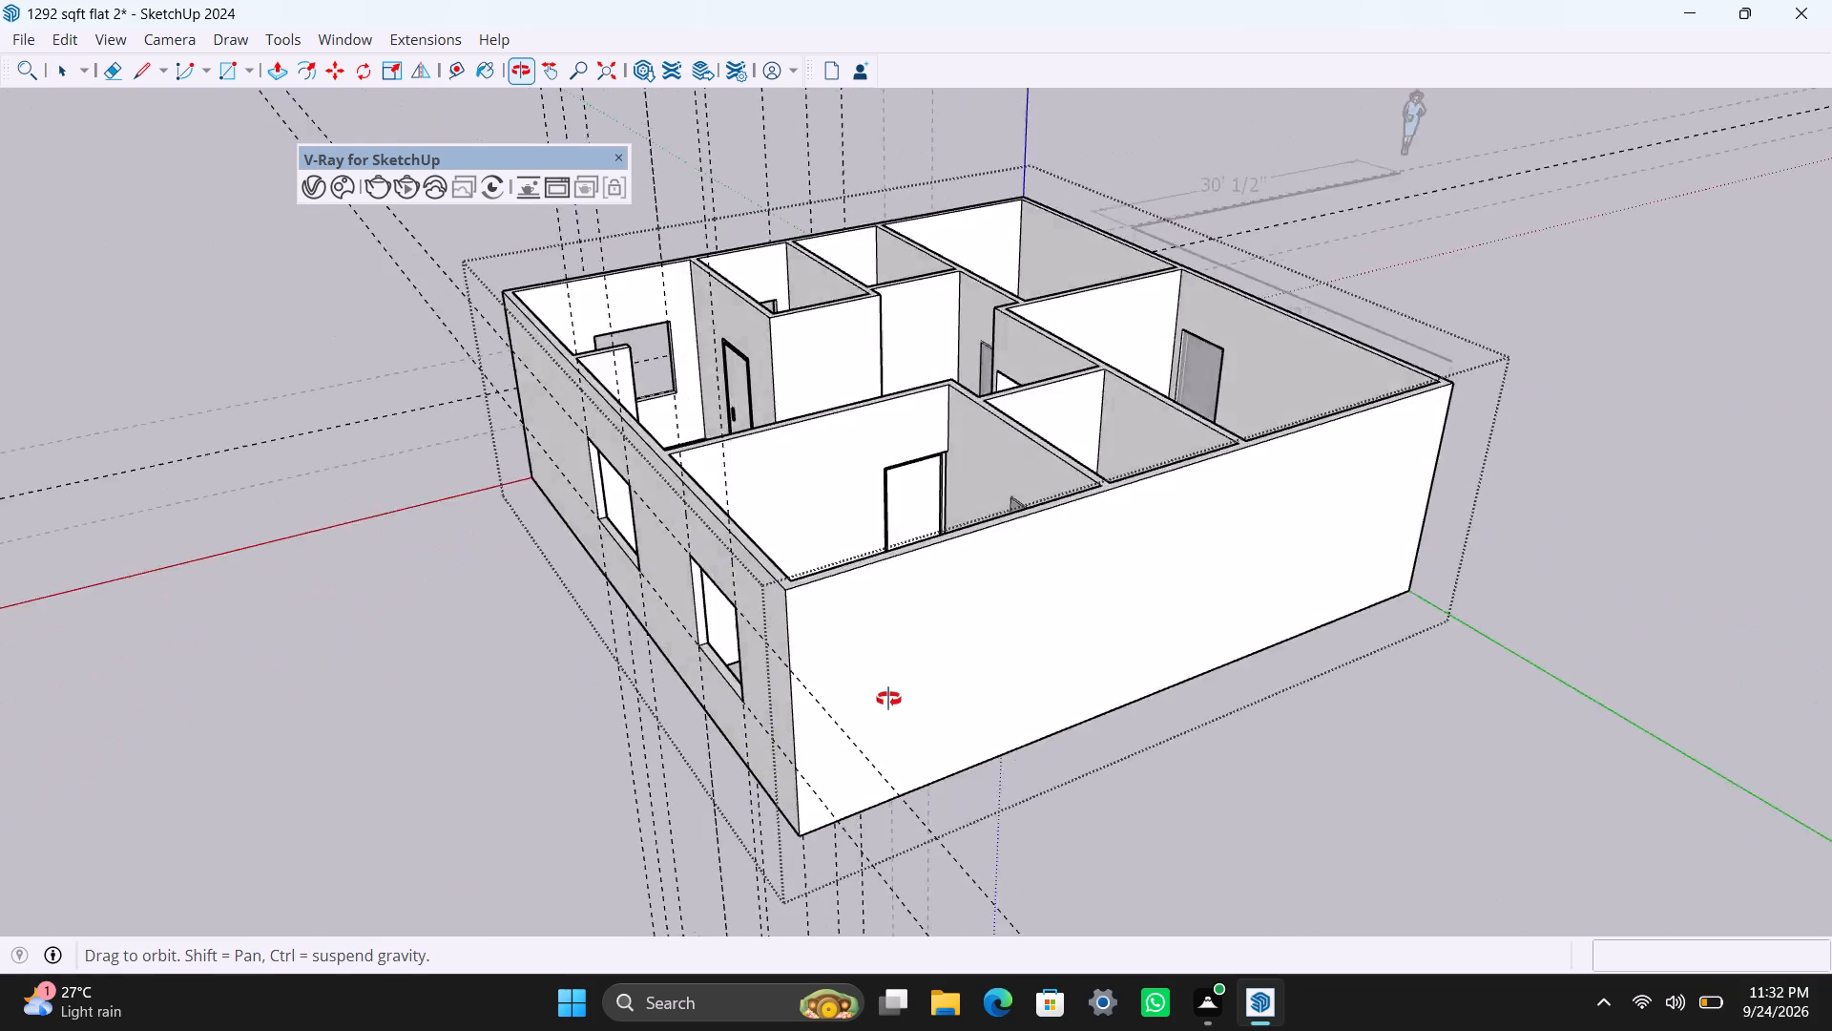
middle_drag(888, 699, 645, 707)
scroll(672, 686, up, 1)
shift+middle_drag(704, 686, 740, 688)
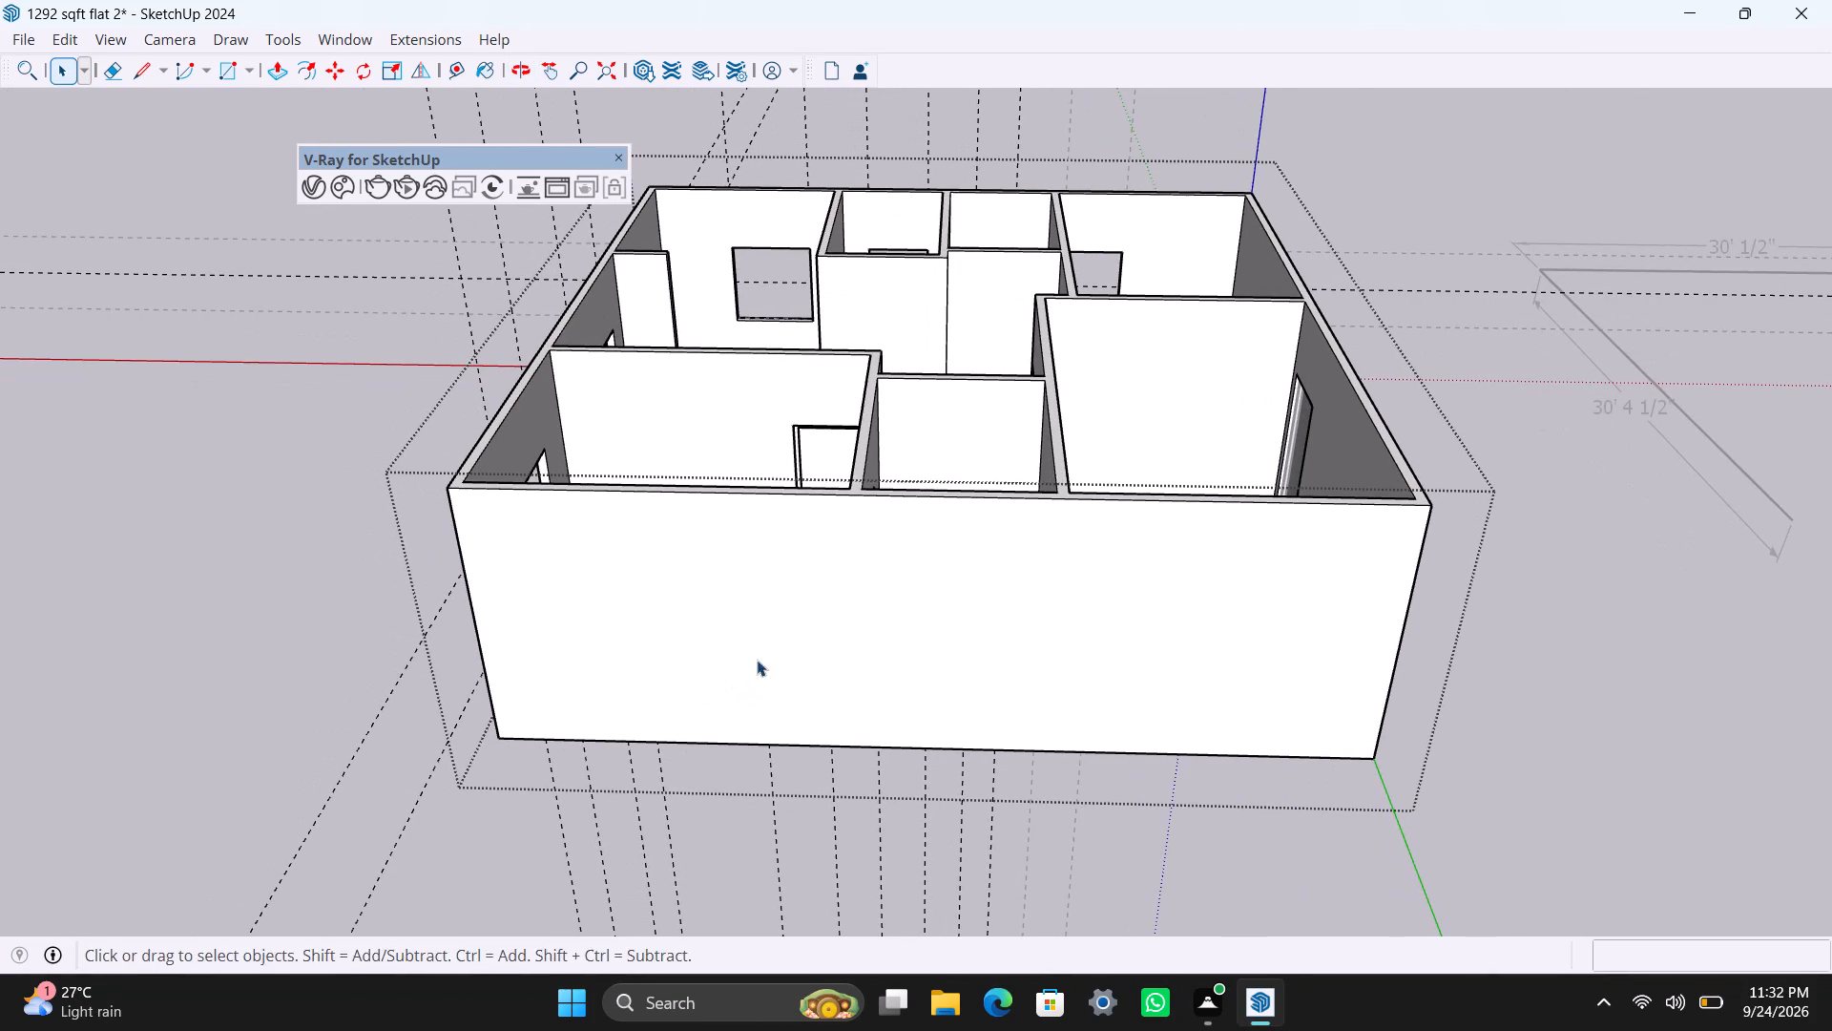
key(t)
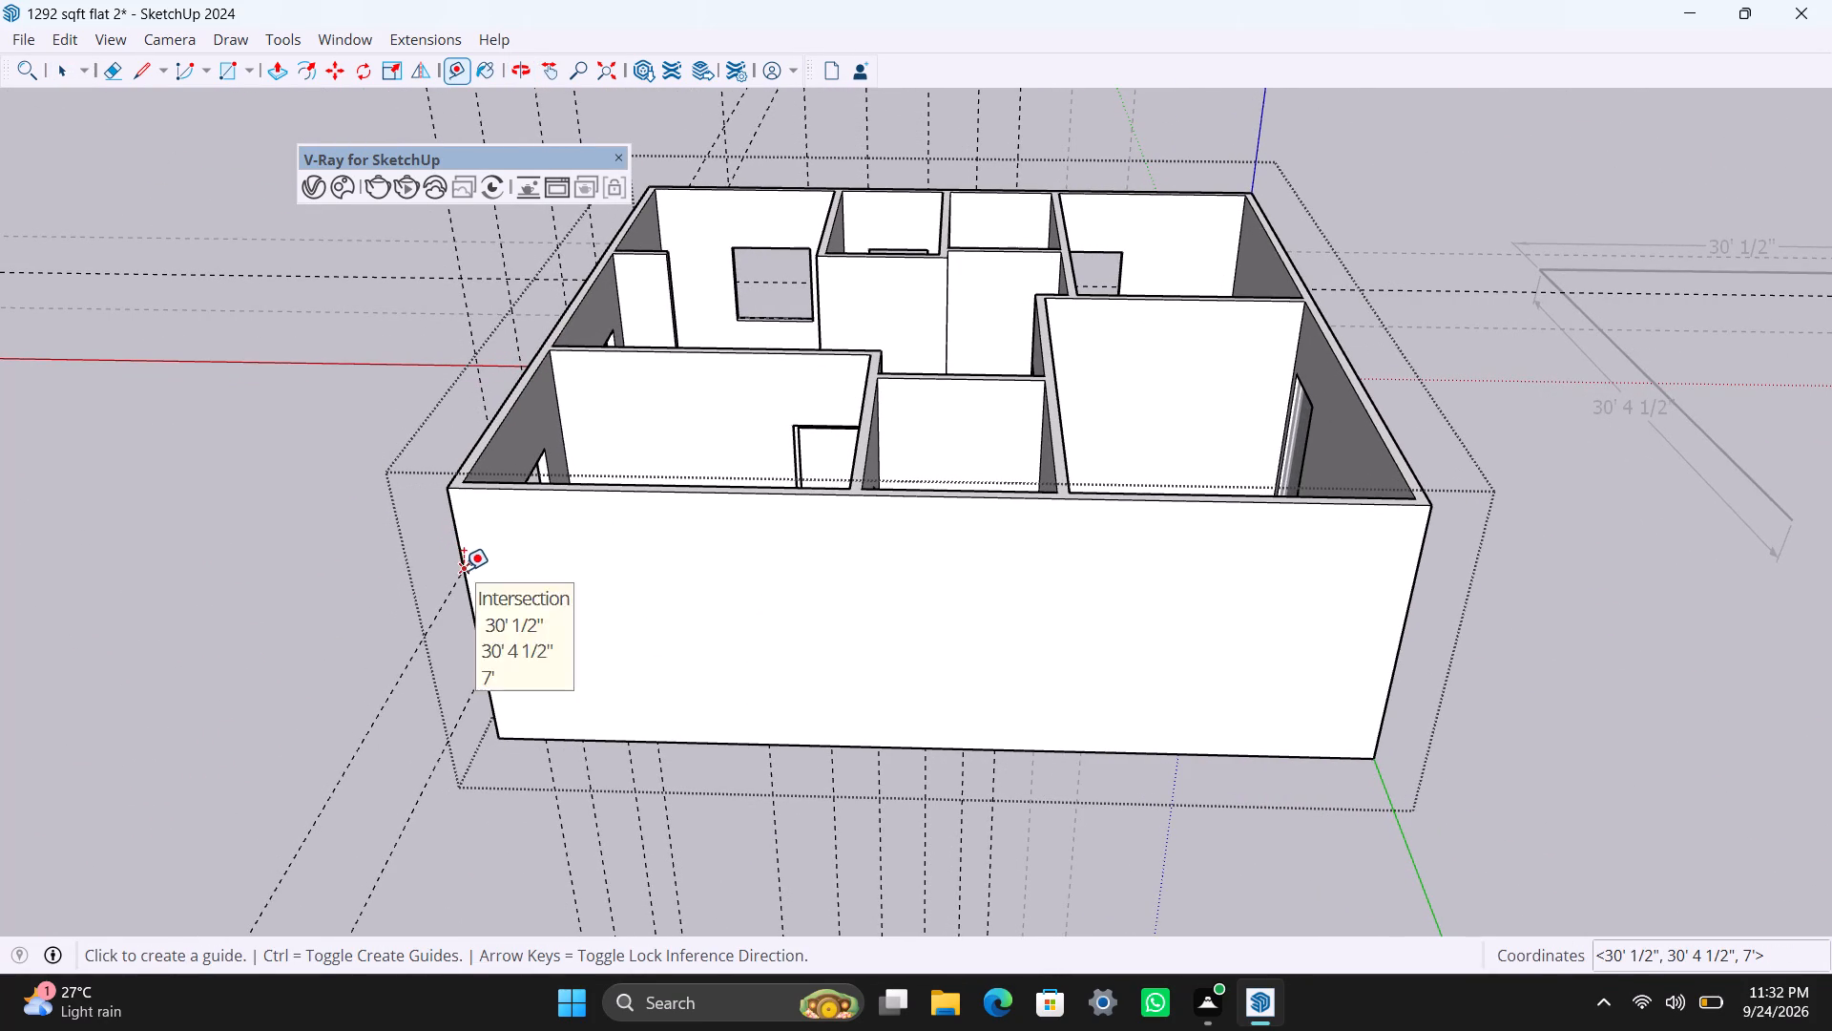
click(464, 570)
key(space)
key(t)
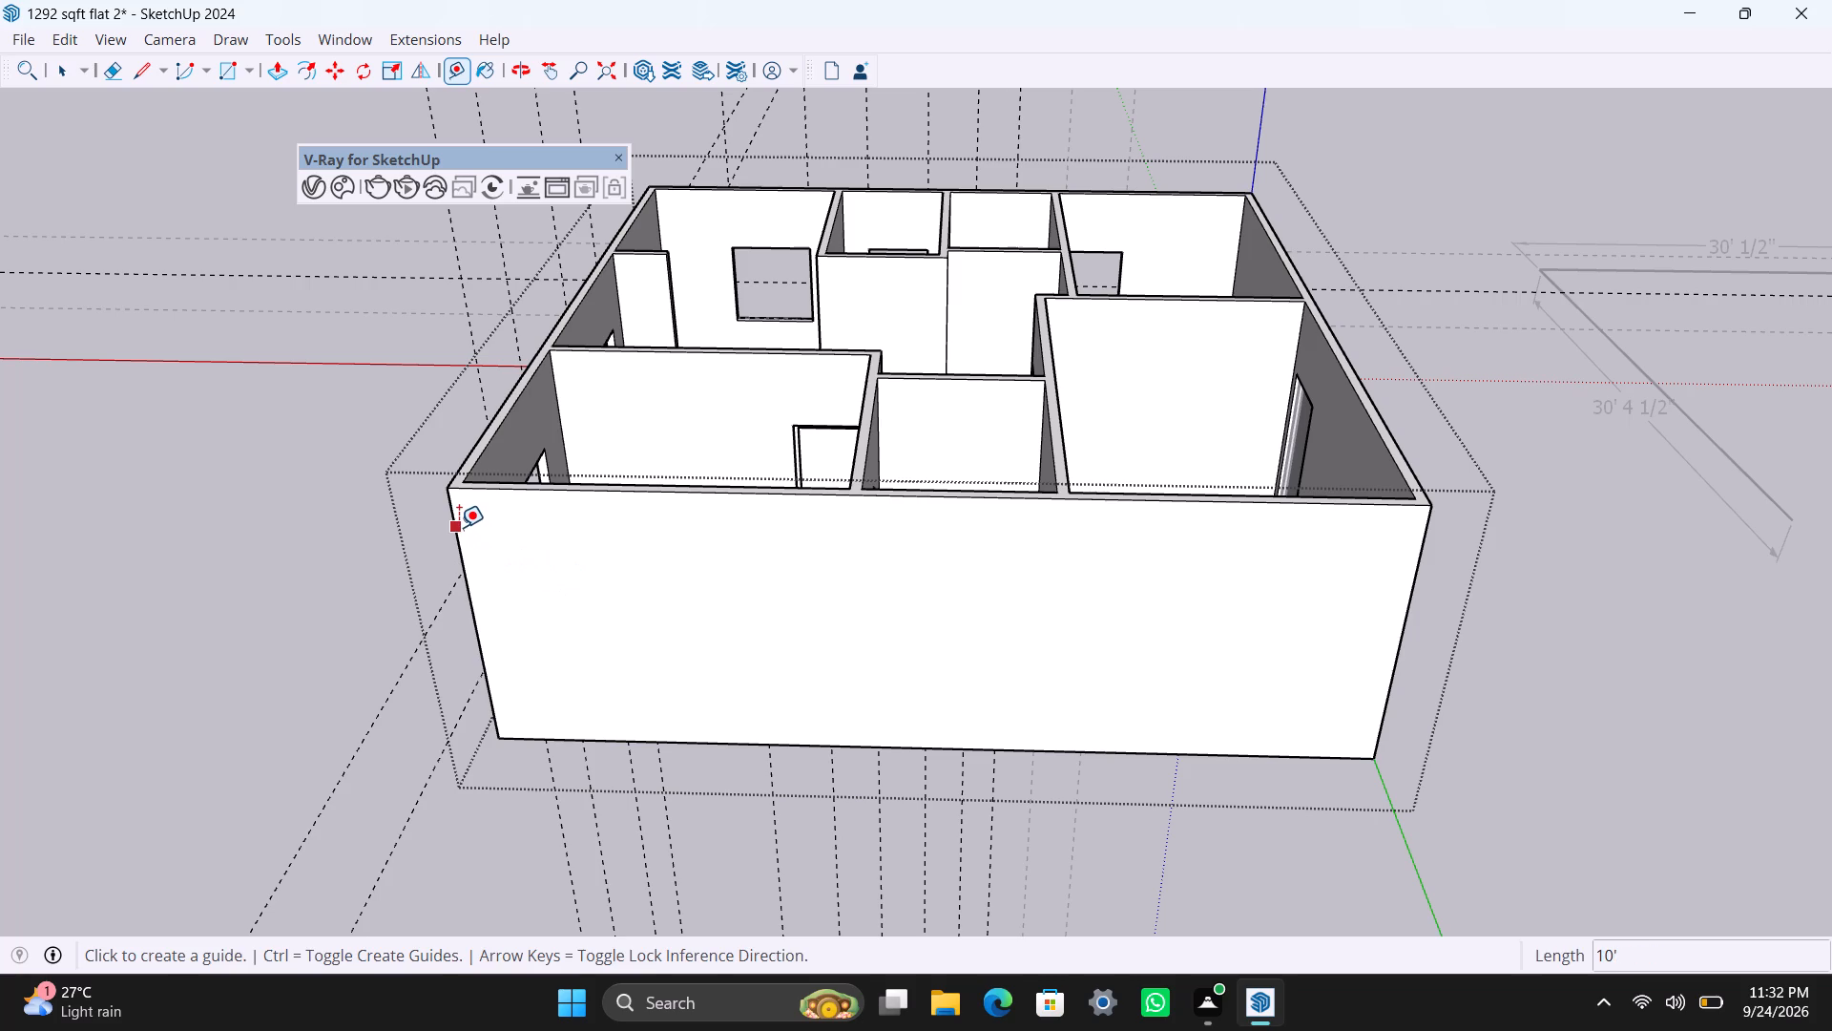
click(459, 527)
click(837, 519)
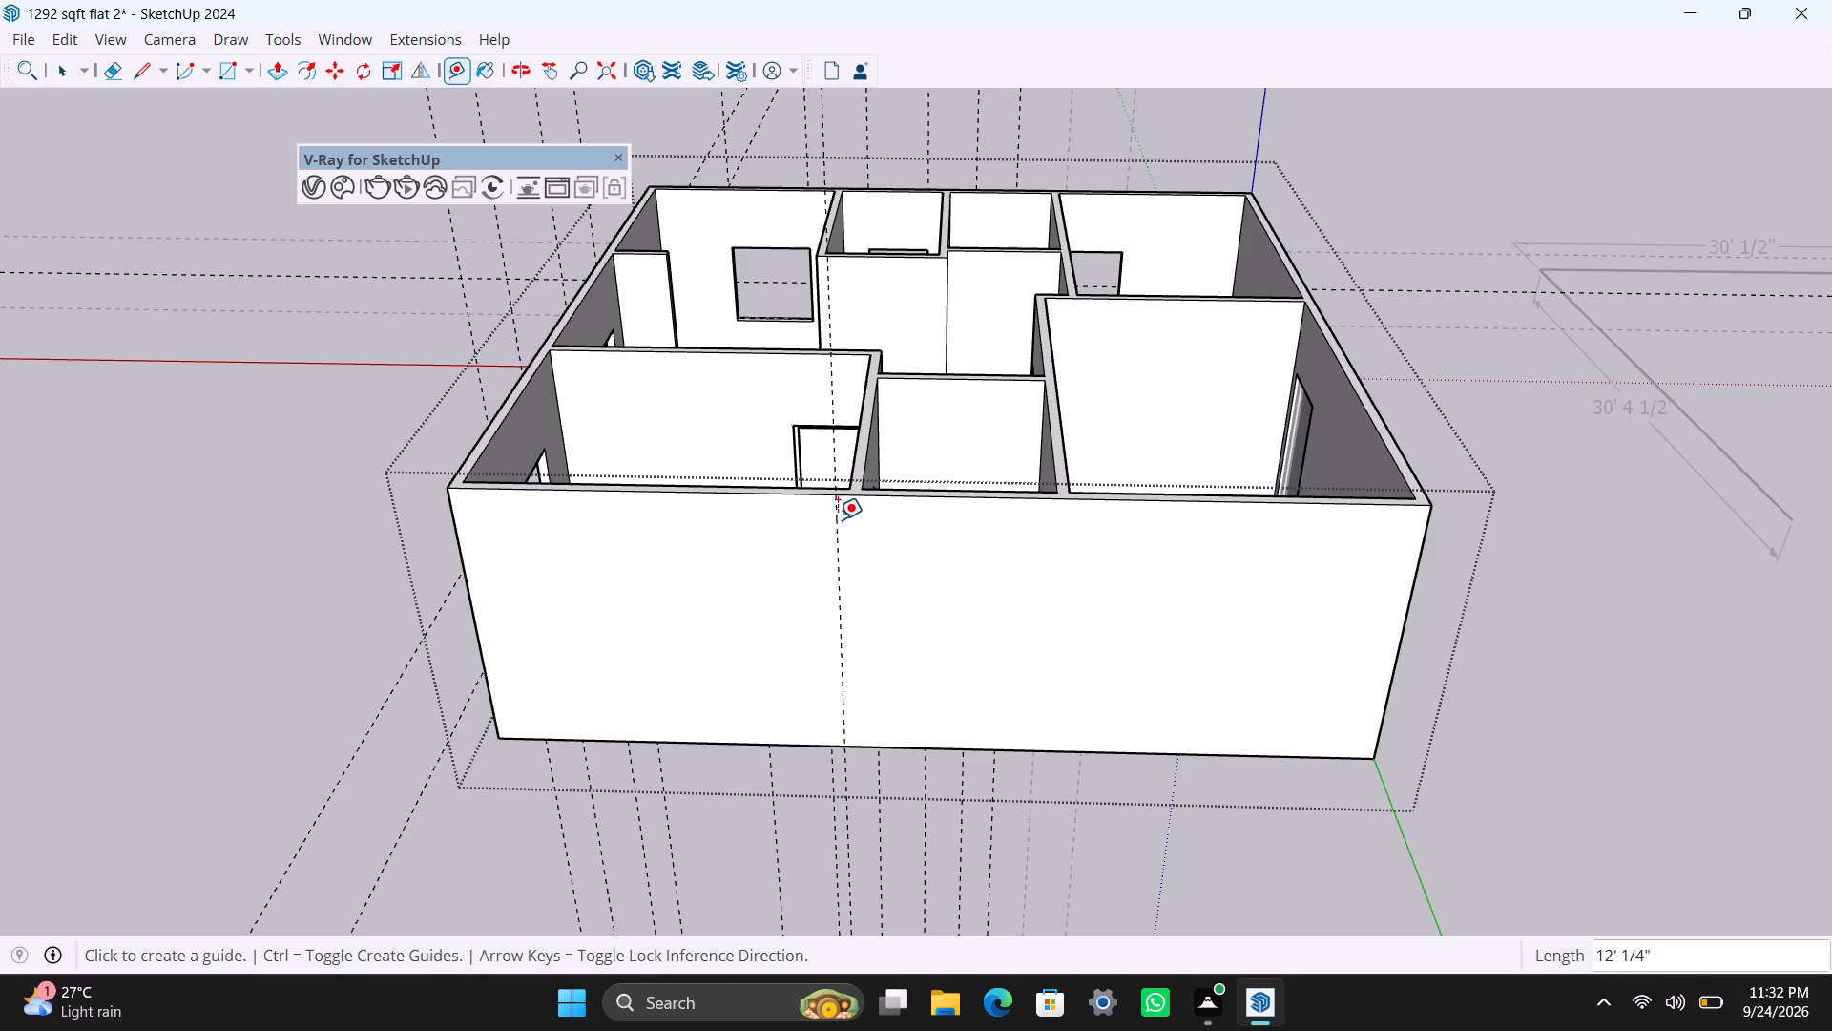
Place a vertical guide 2' back toward the corner and horizontal guides 3' below the wall's top edge and 4' below that.
drag(839, 517, 822, 517)
text(2')
key(Return)
drag(808, 491, 808, 502)
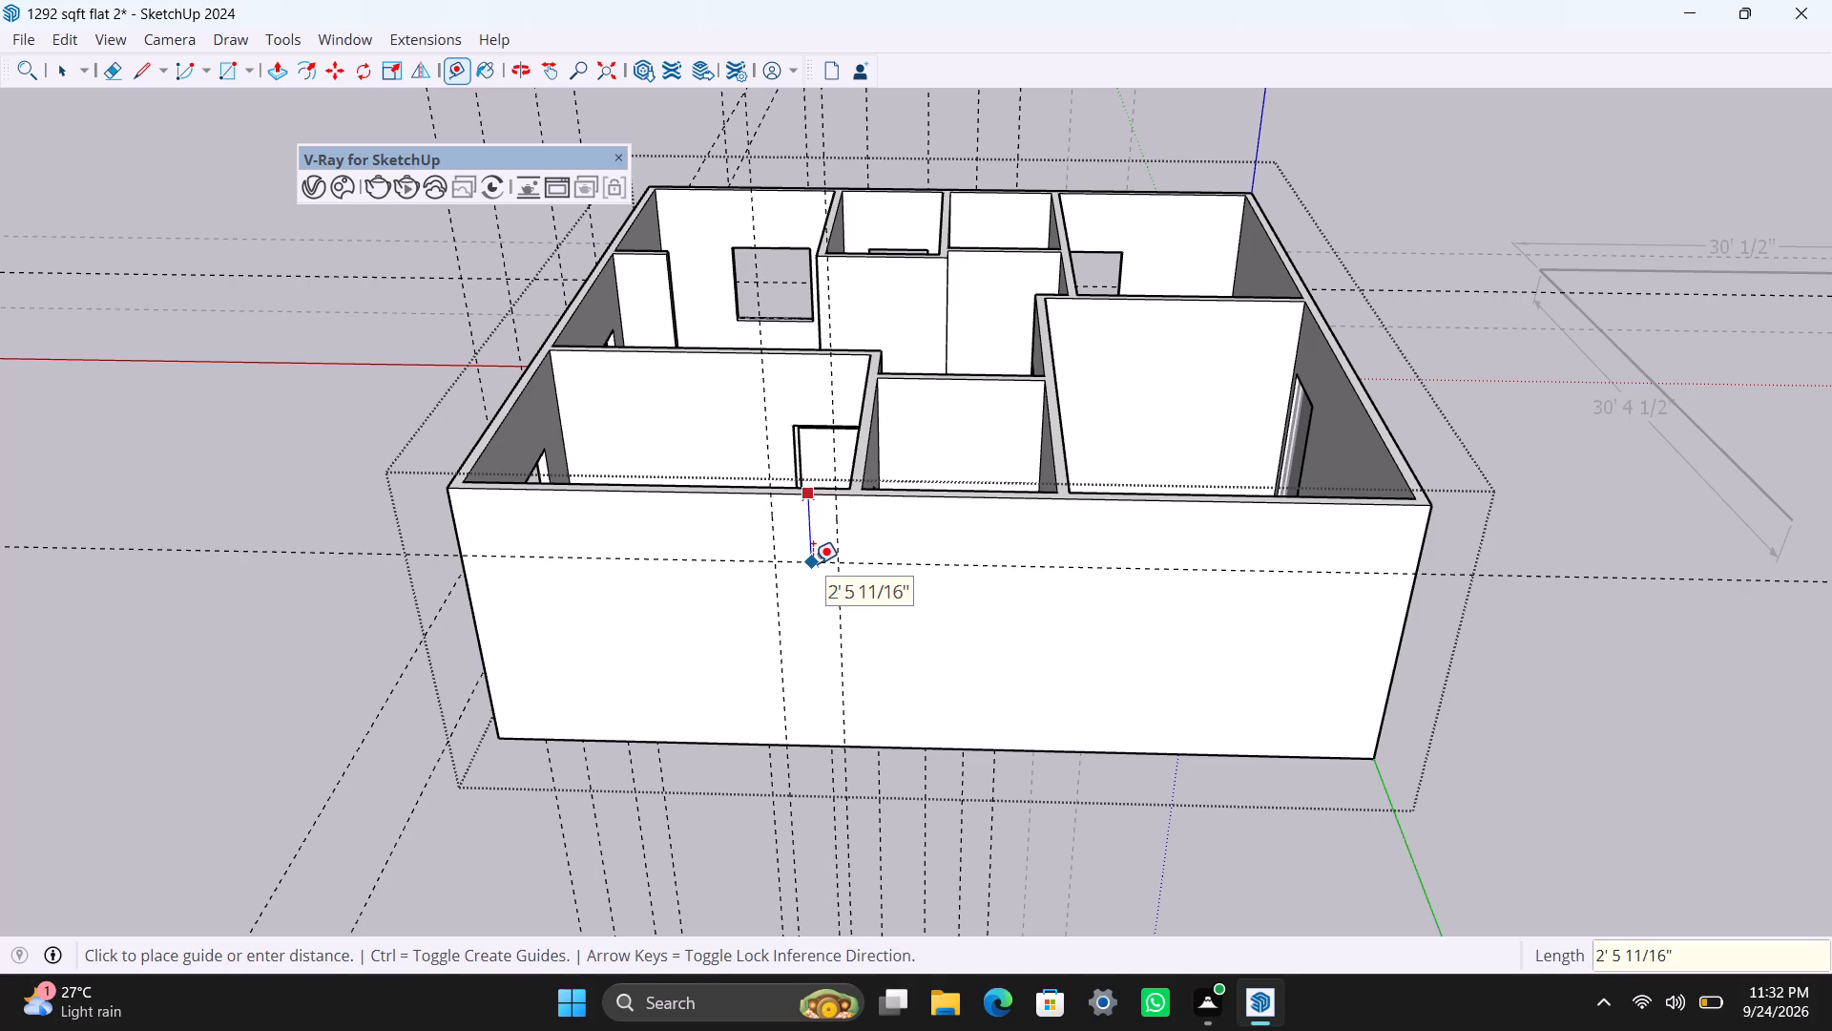
text(3')
key(Return)
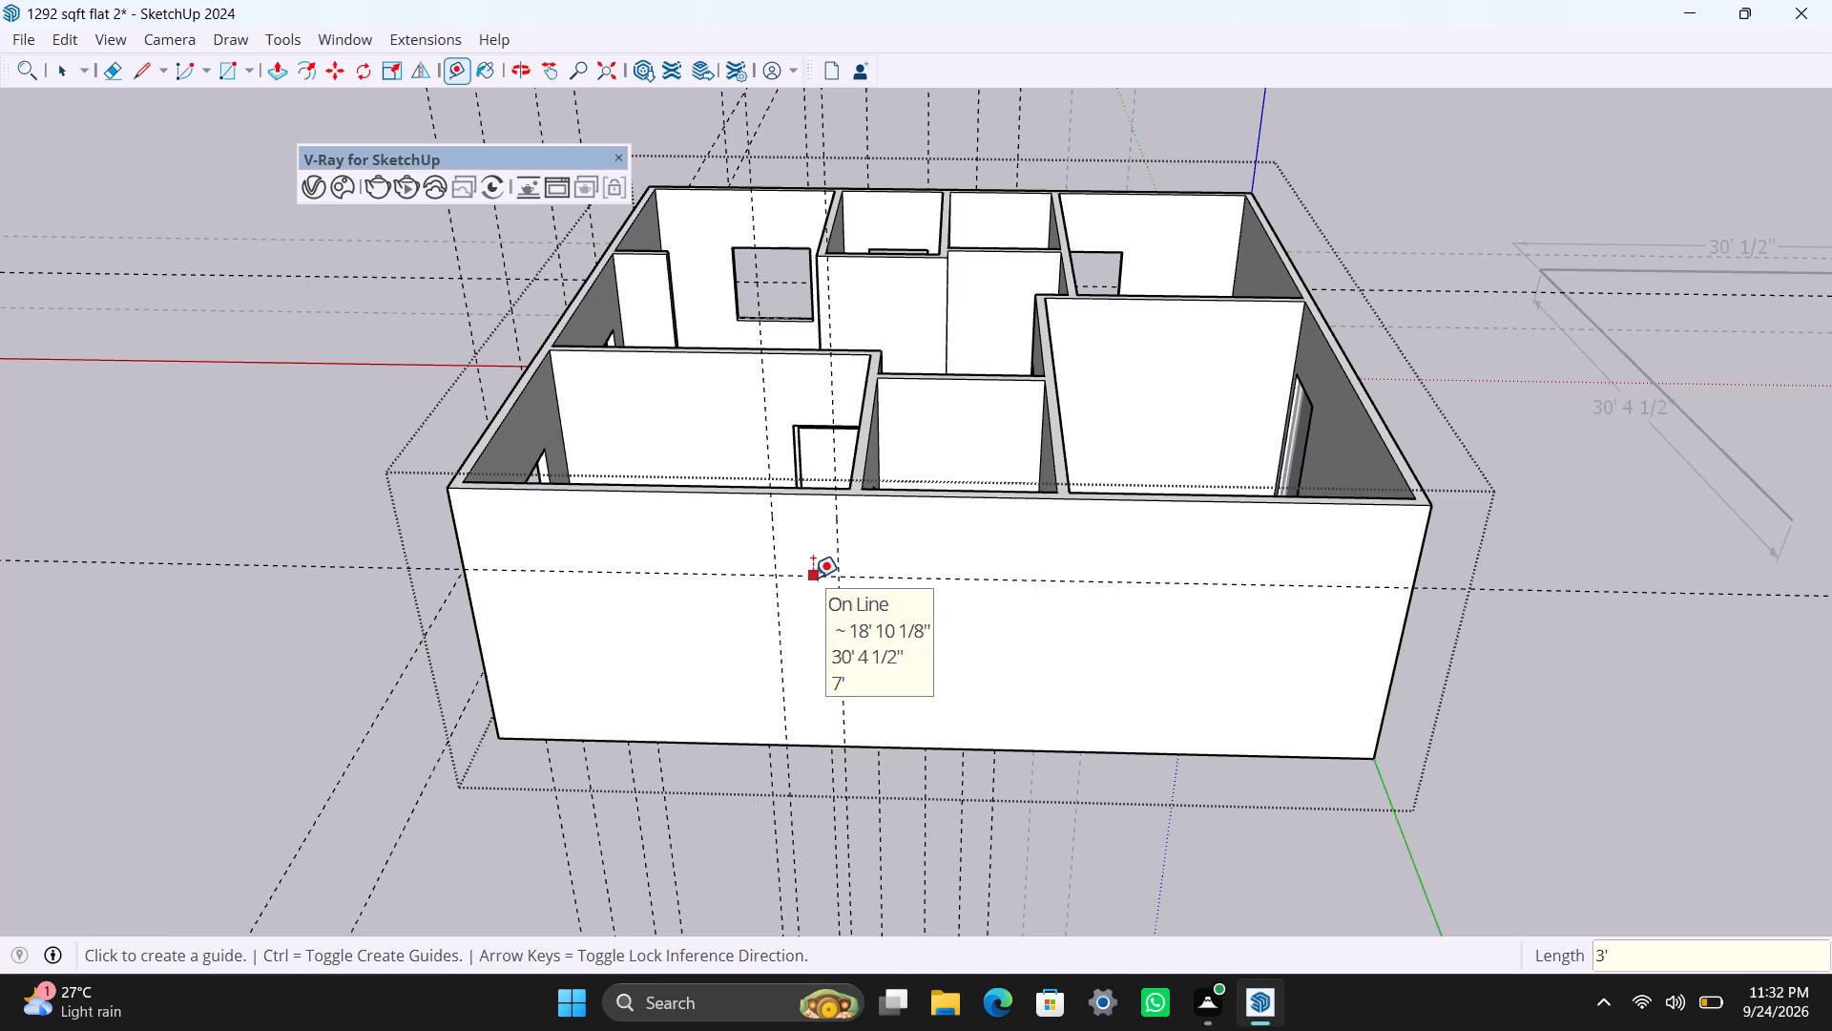
click(813, 578)
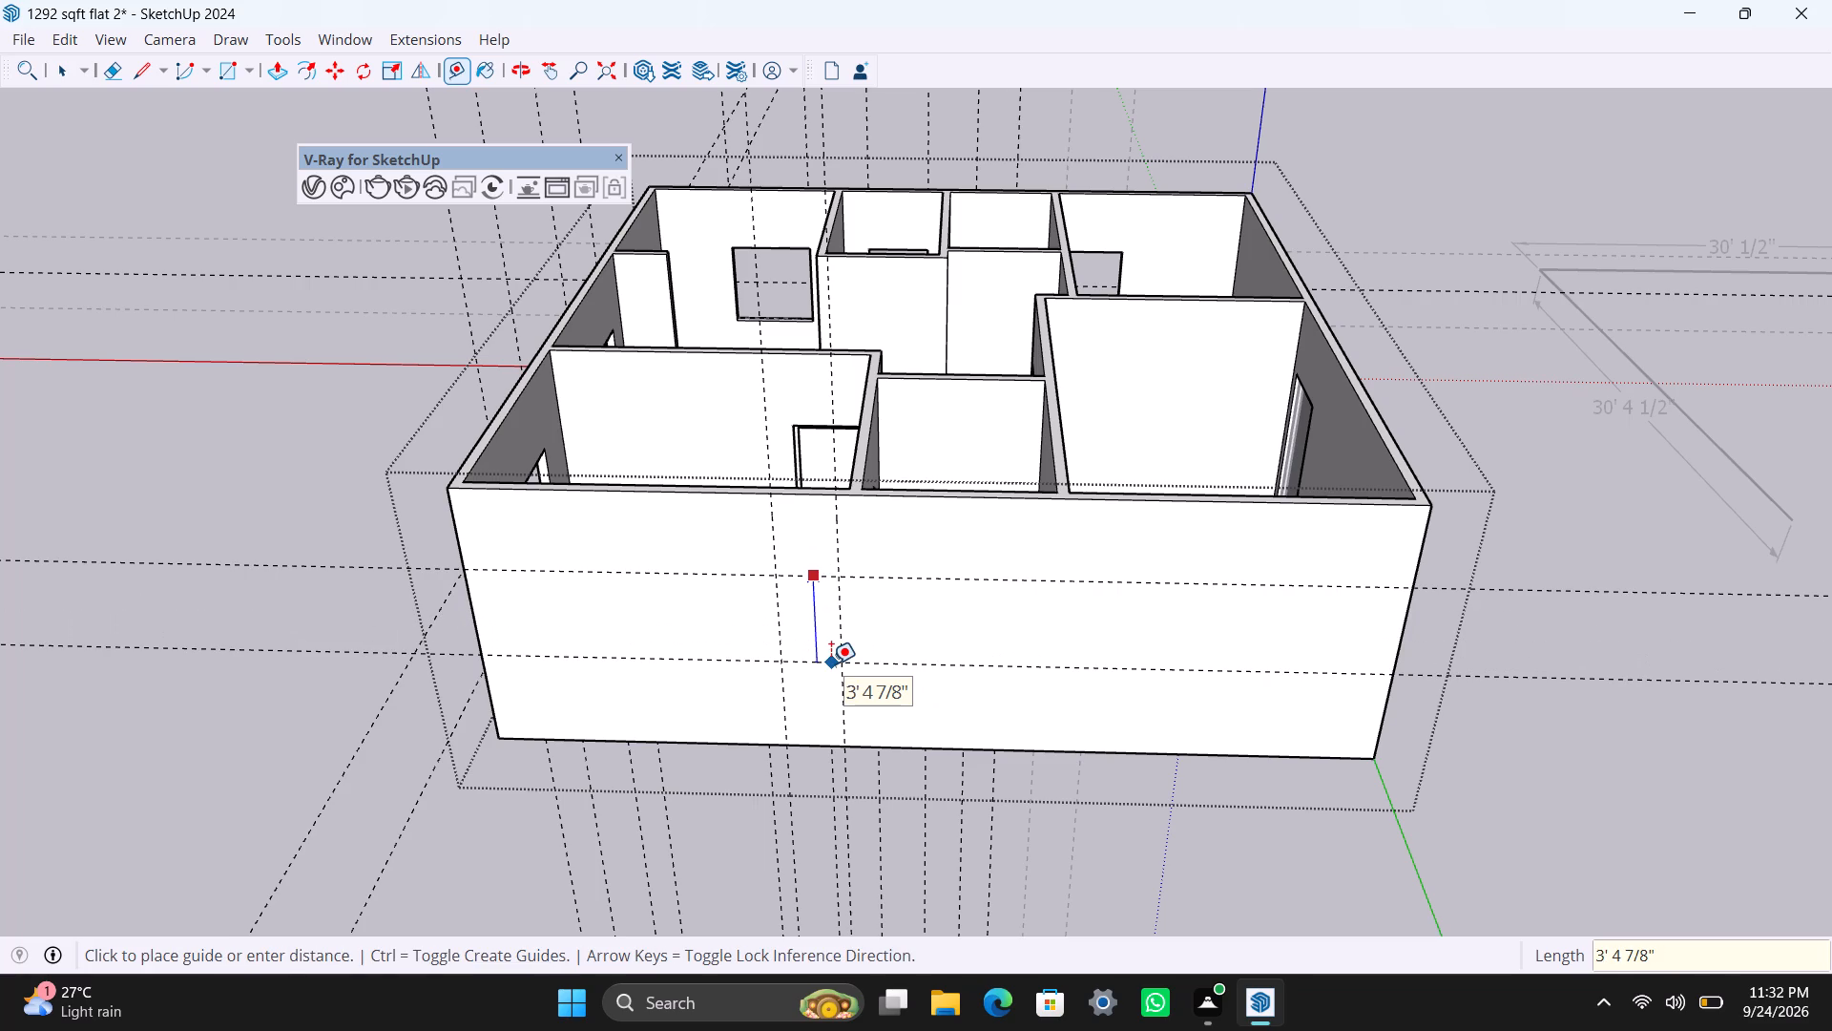
key(4)
key(apostrophe)
key(Return)
Draw a 2' by 4' rectangle between the guide intersections and push it through the wall to cut this wall's first window opening.
key(space)
key(r)
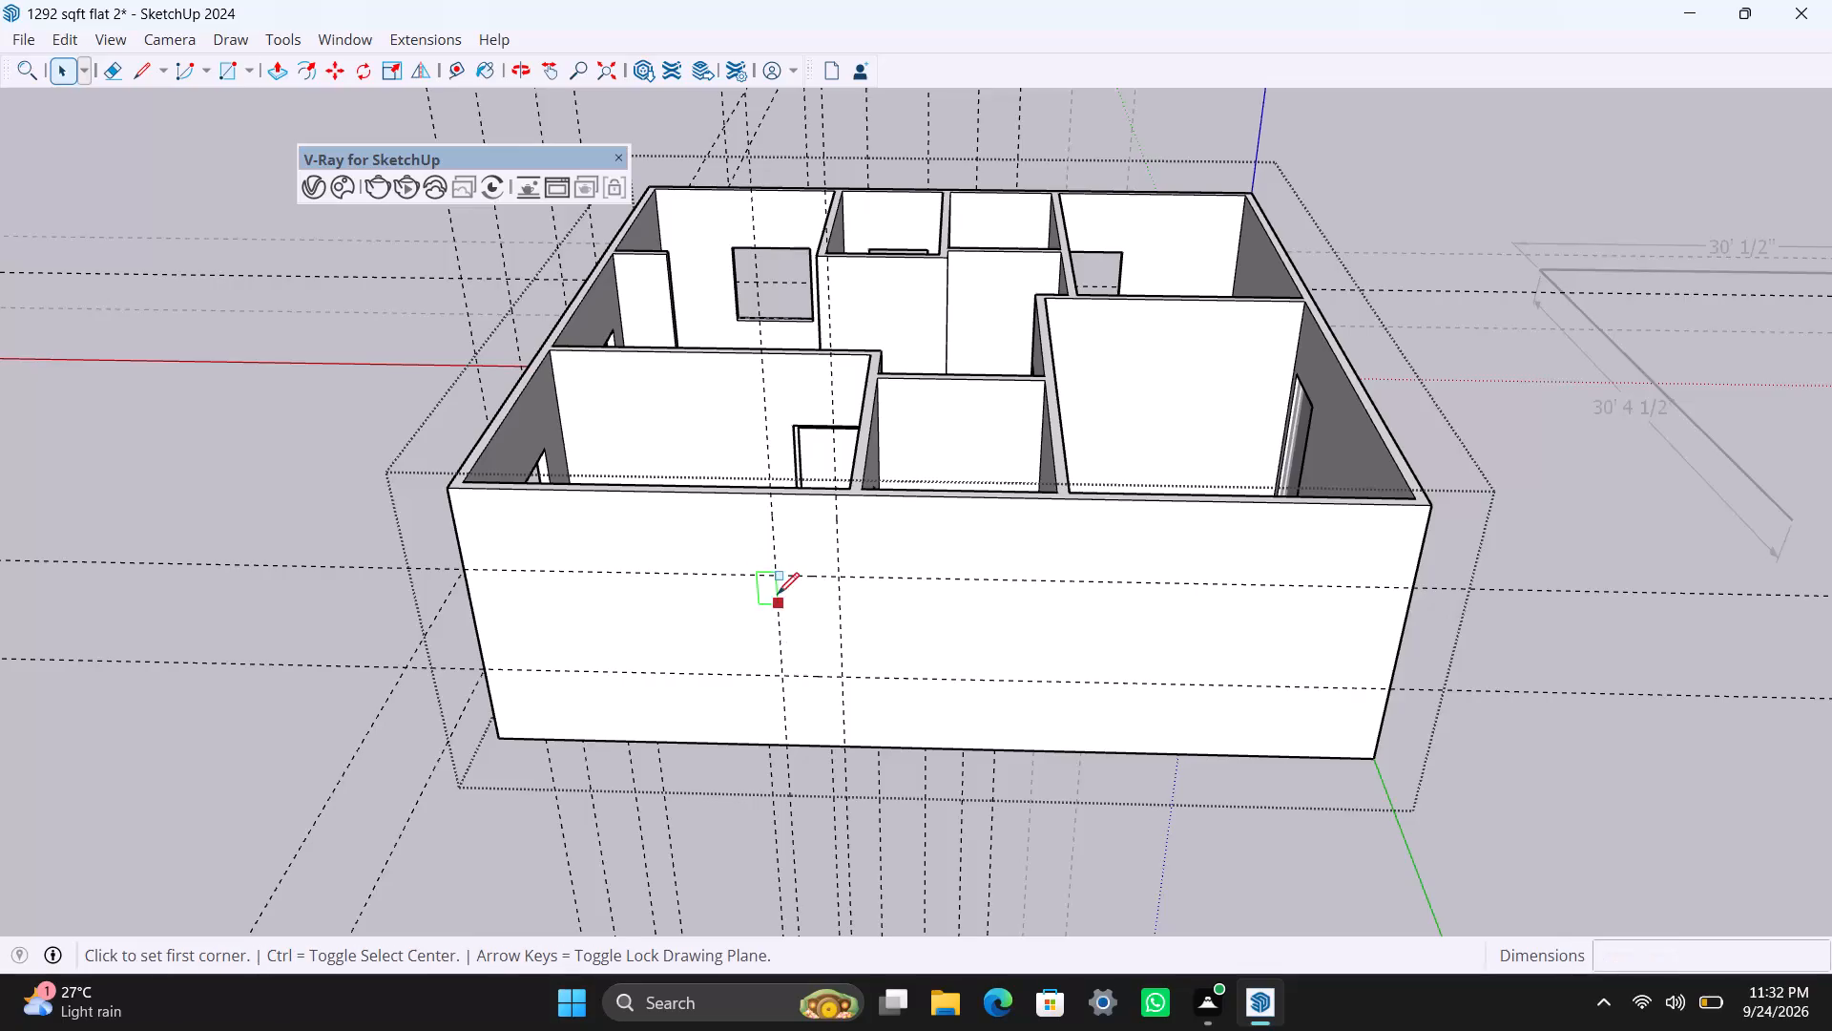
click(776, 579)
click(841, 673)
key(space)
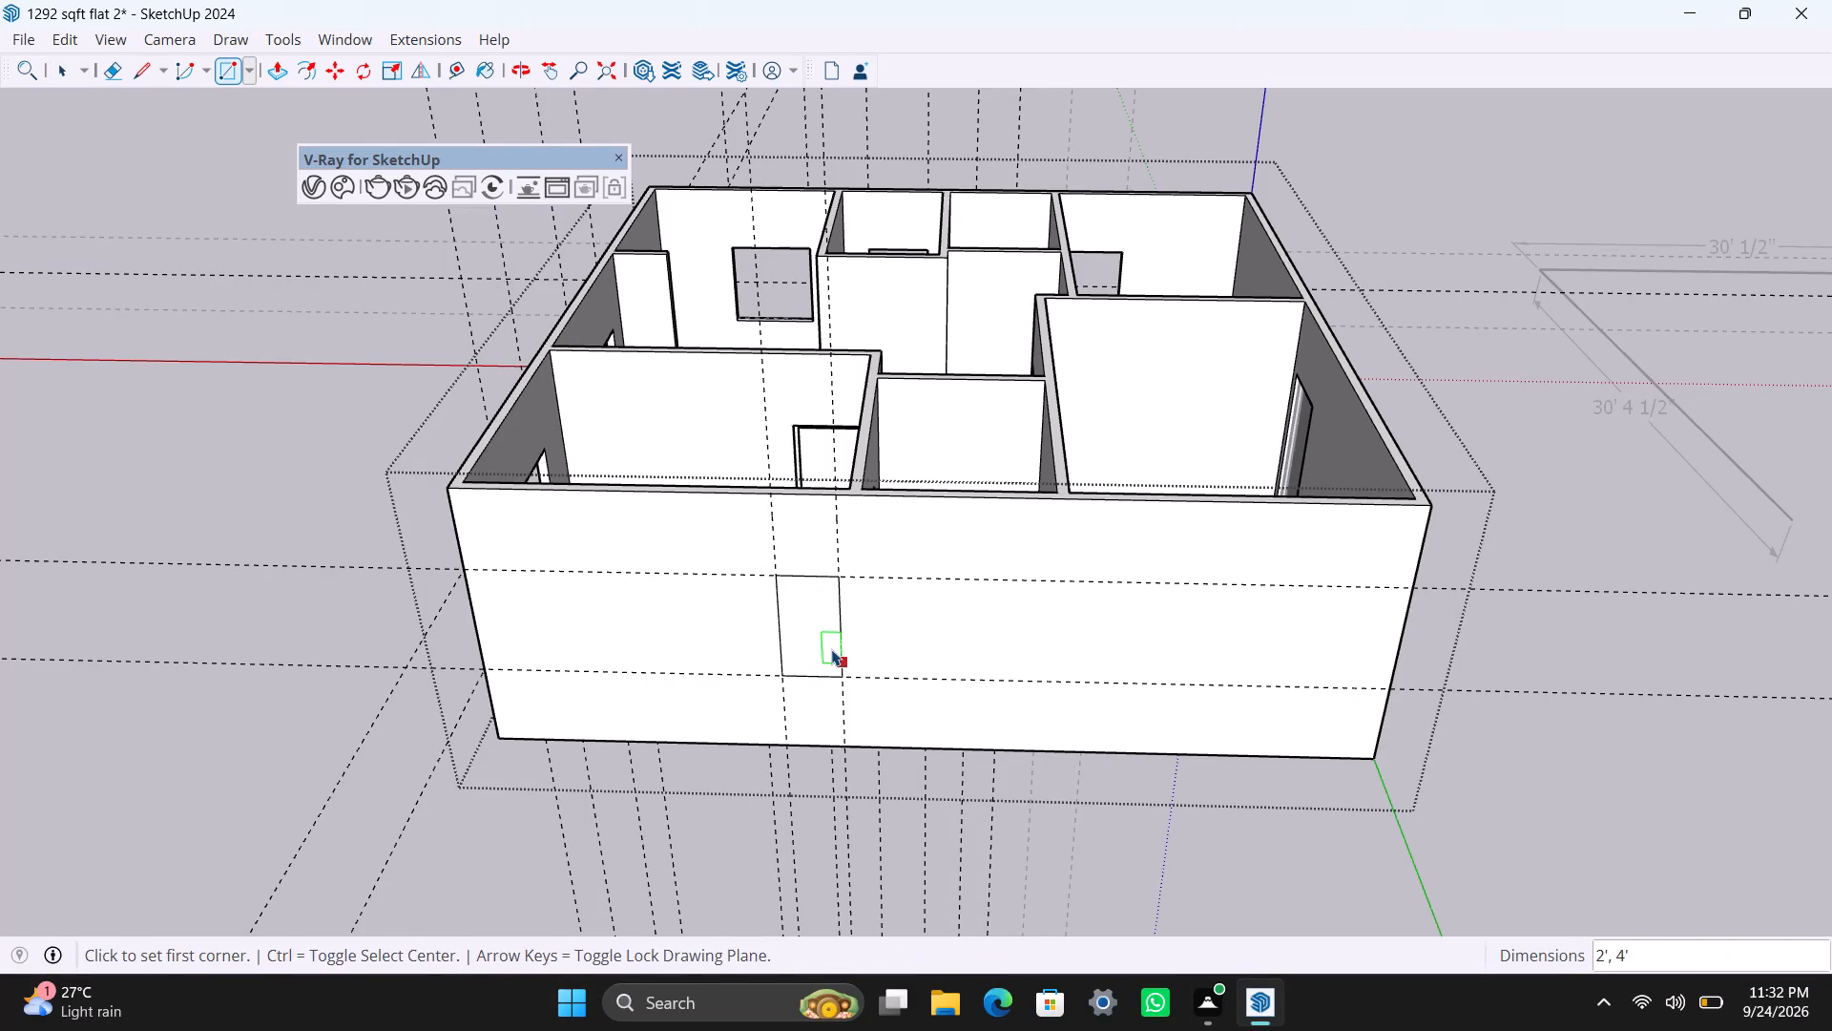
click(831, 648)
key(p)
drag(831, 647, 820, 628)
key(space)
Place vertical guides about 2' 6" beyond the new opening and 2' further along, plus a horizontal guide 2' below the upper one.
scroll(804, 647, down, 2)
shift+middle_drag(797, 657, 763, 678)
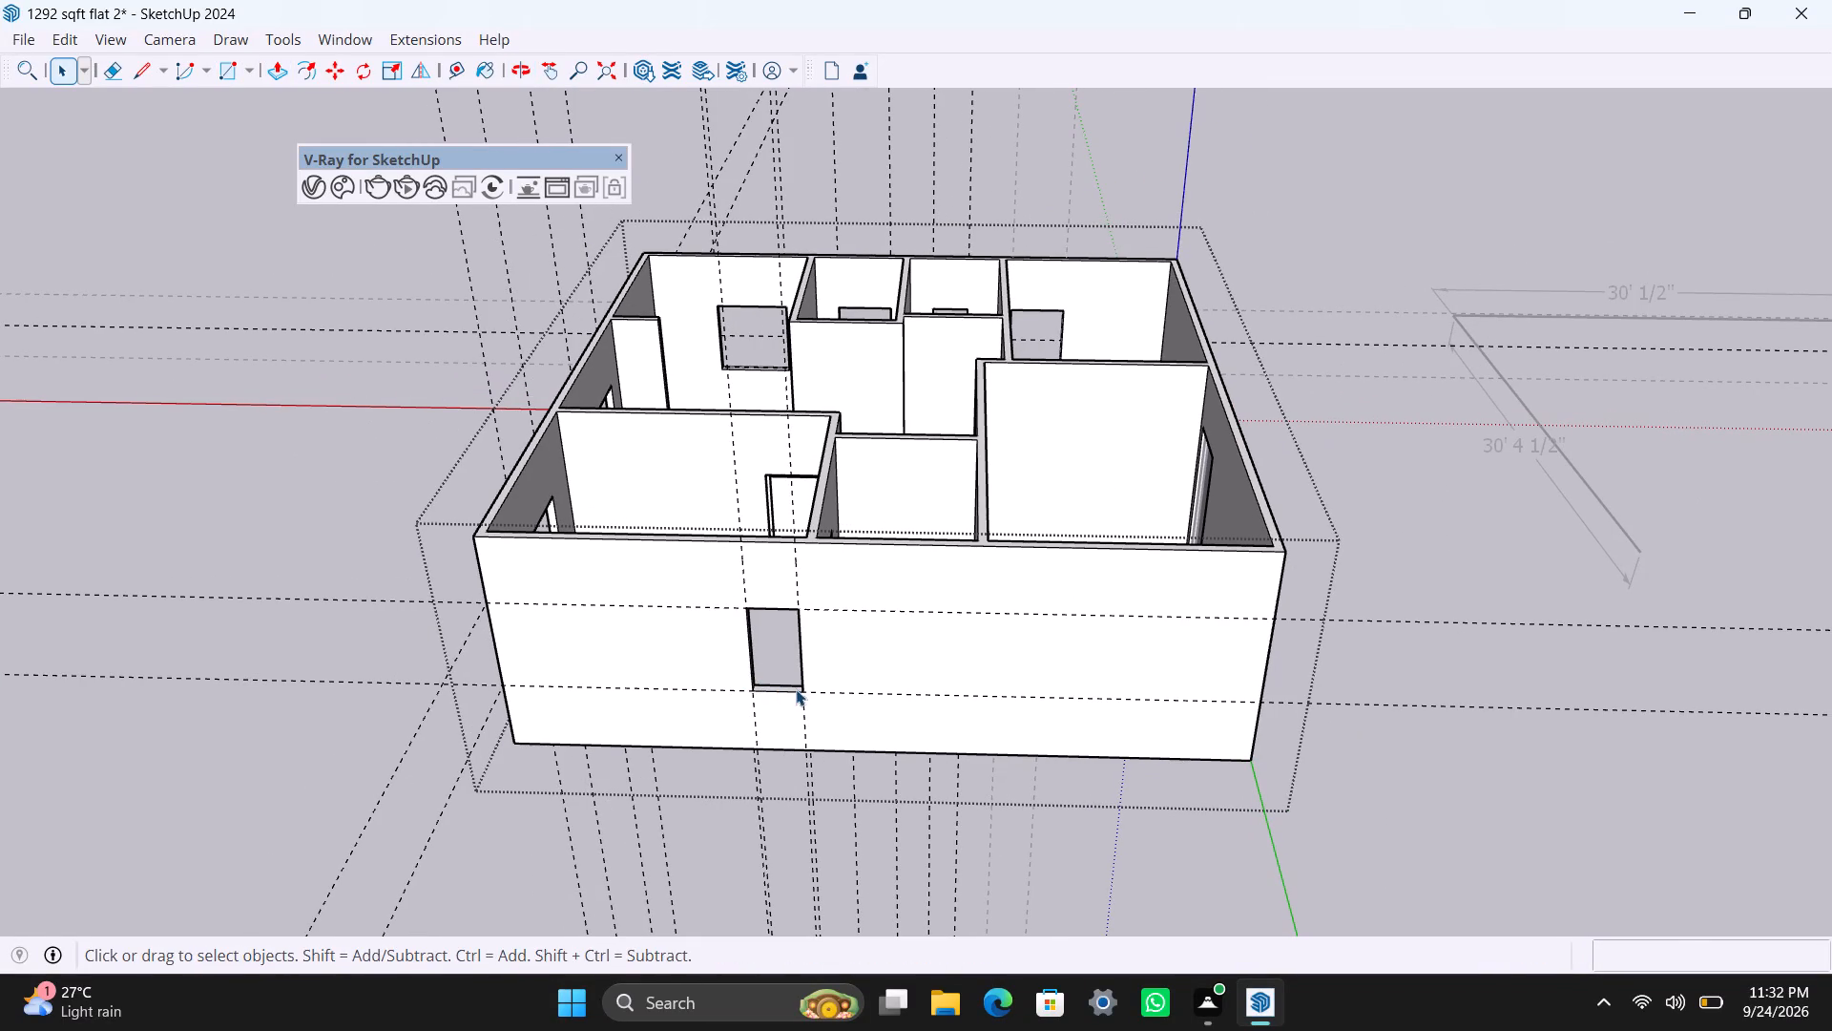
key(t)
click(802, 575)
click(864, 584)
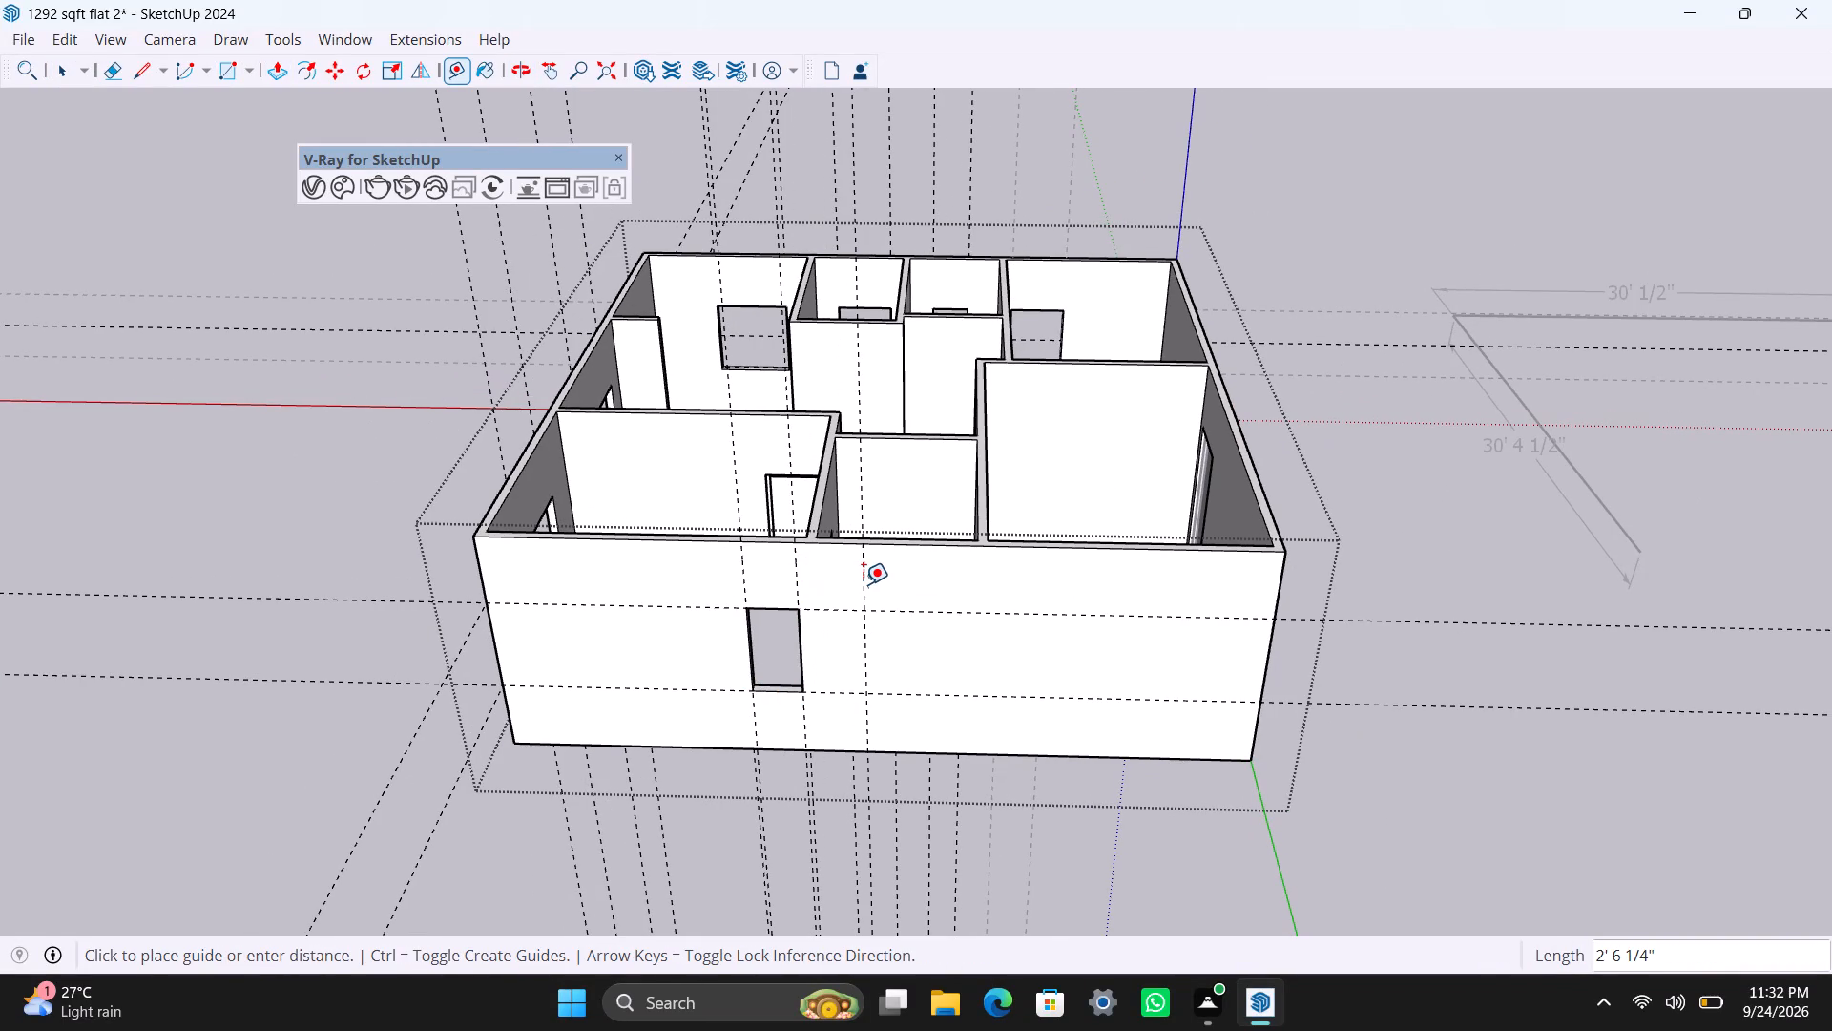
click(864, 584)
text(2')
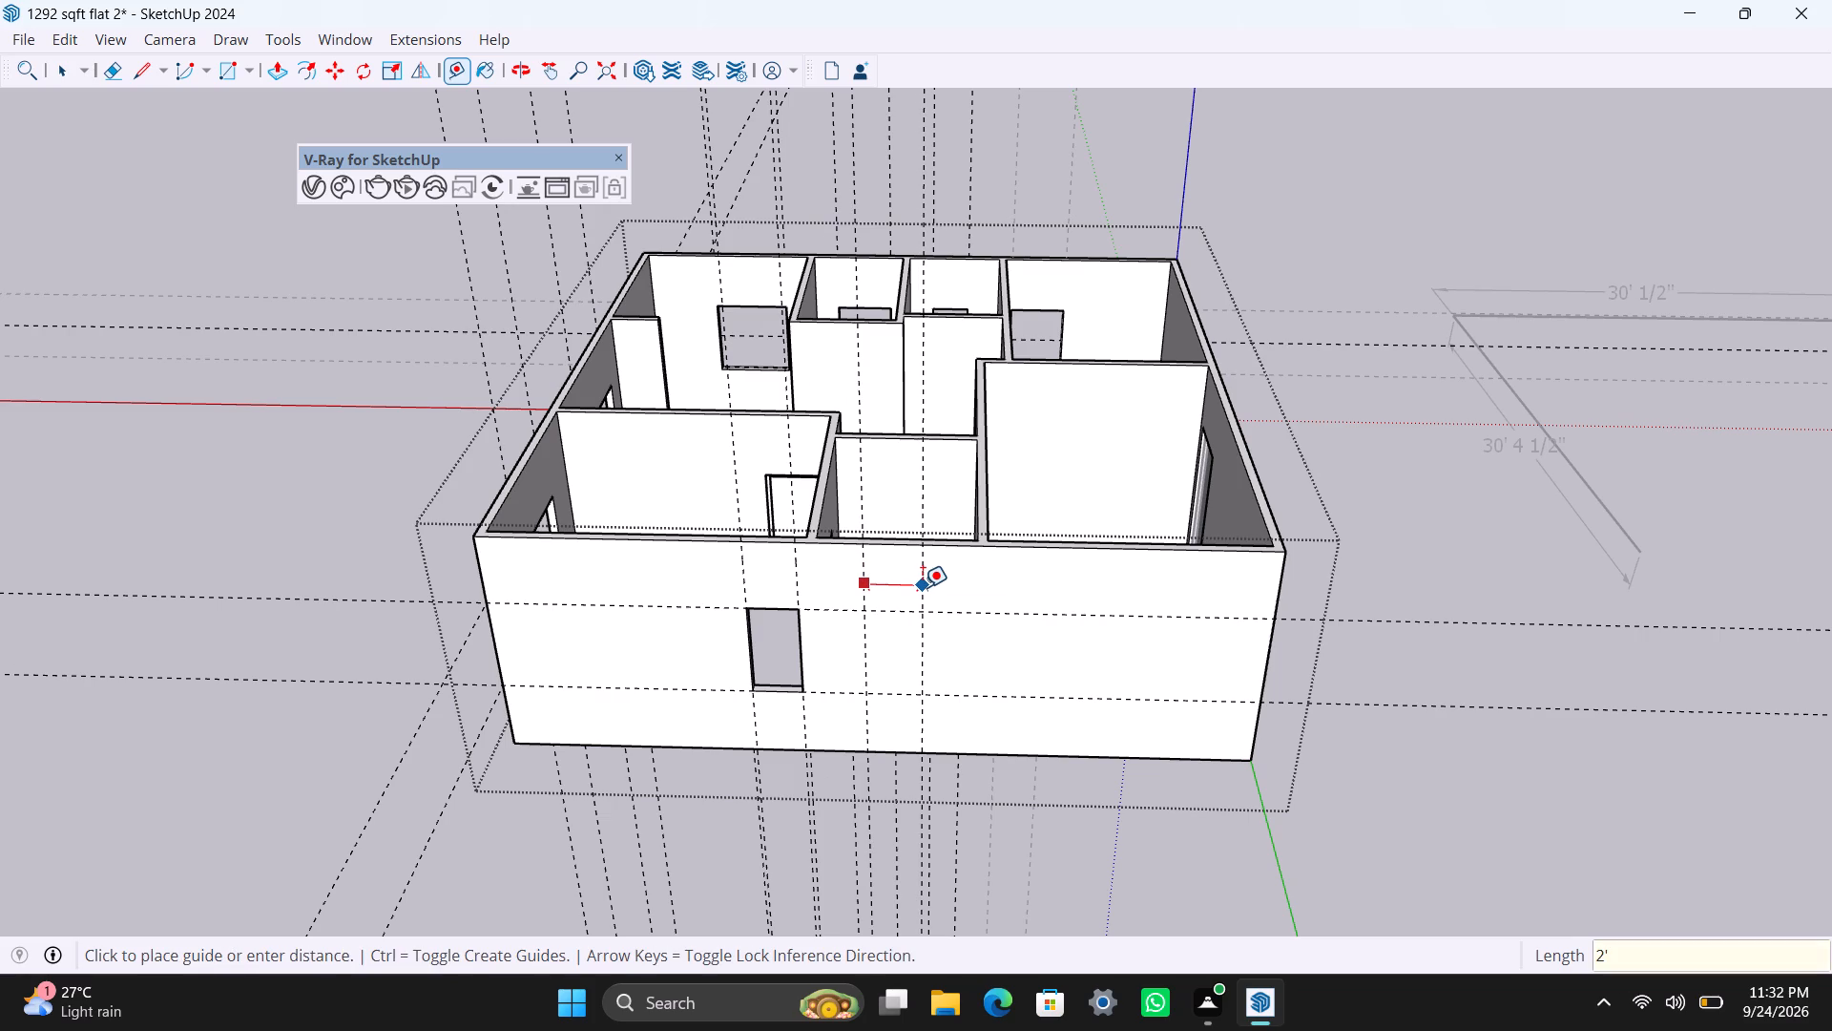
key(Return)
drag(901, 614, 898, 626)
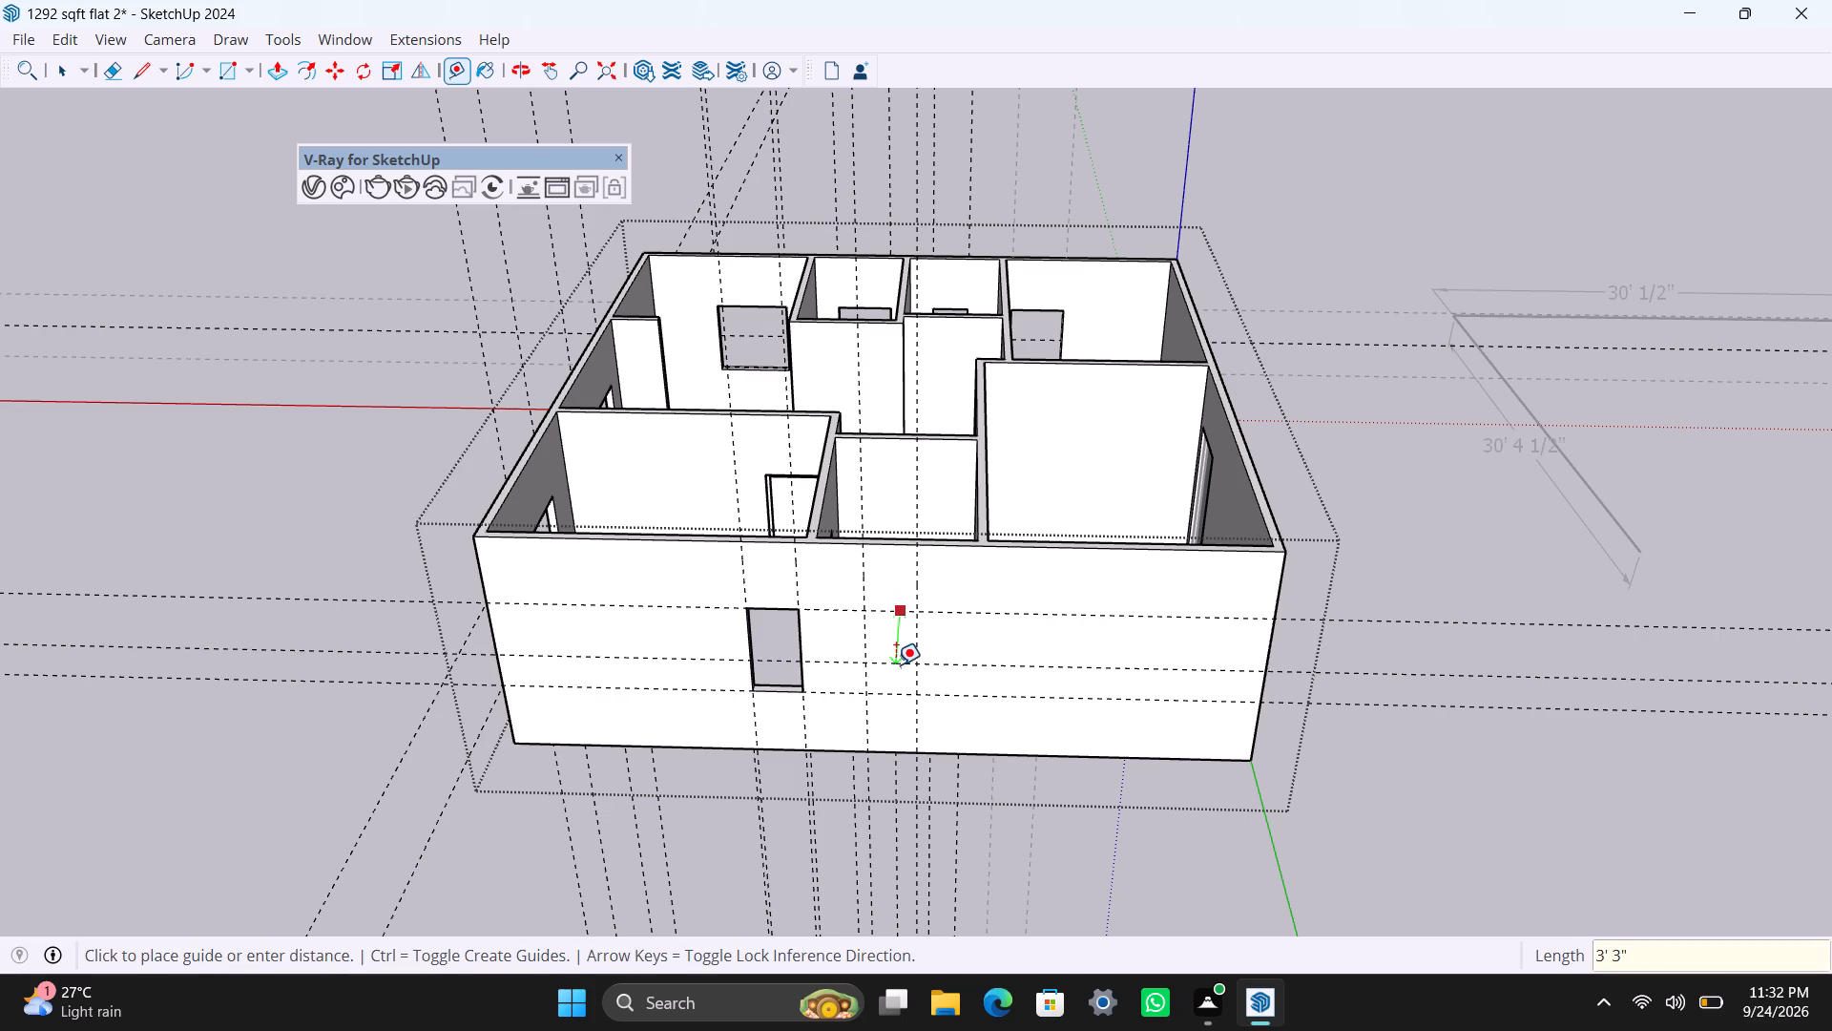
key(2)
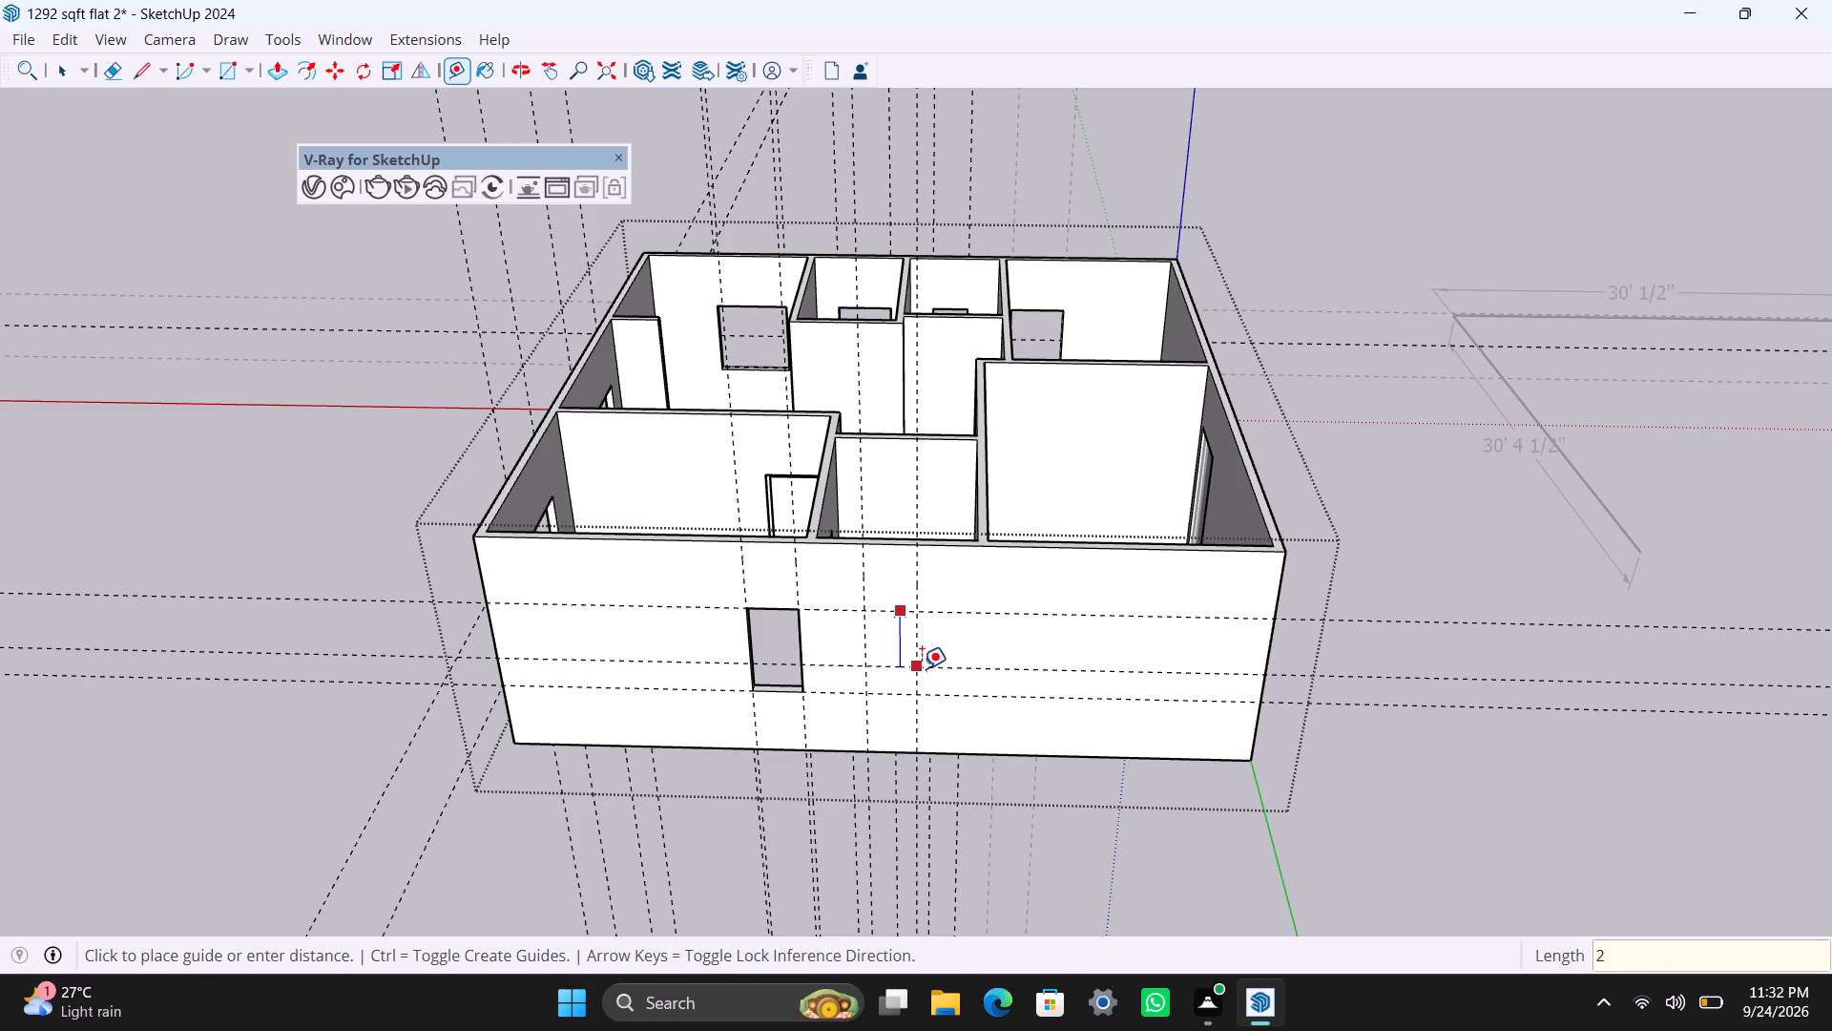
key(apostrophe)
key(Return)
Draw a 2' by 2' rectangle between the new guides and push it through the wall to cut the small window opening.
key(space)
scroll(836, 648, up, 5)
key(r)
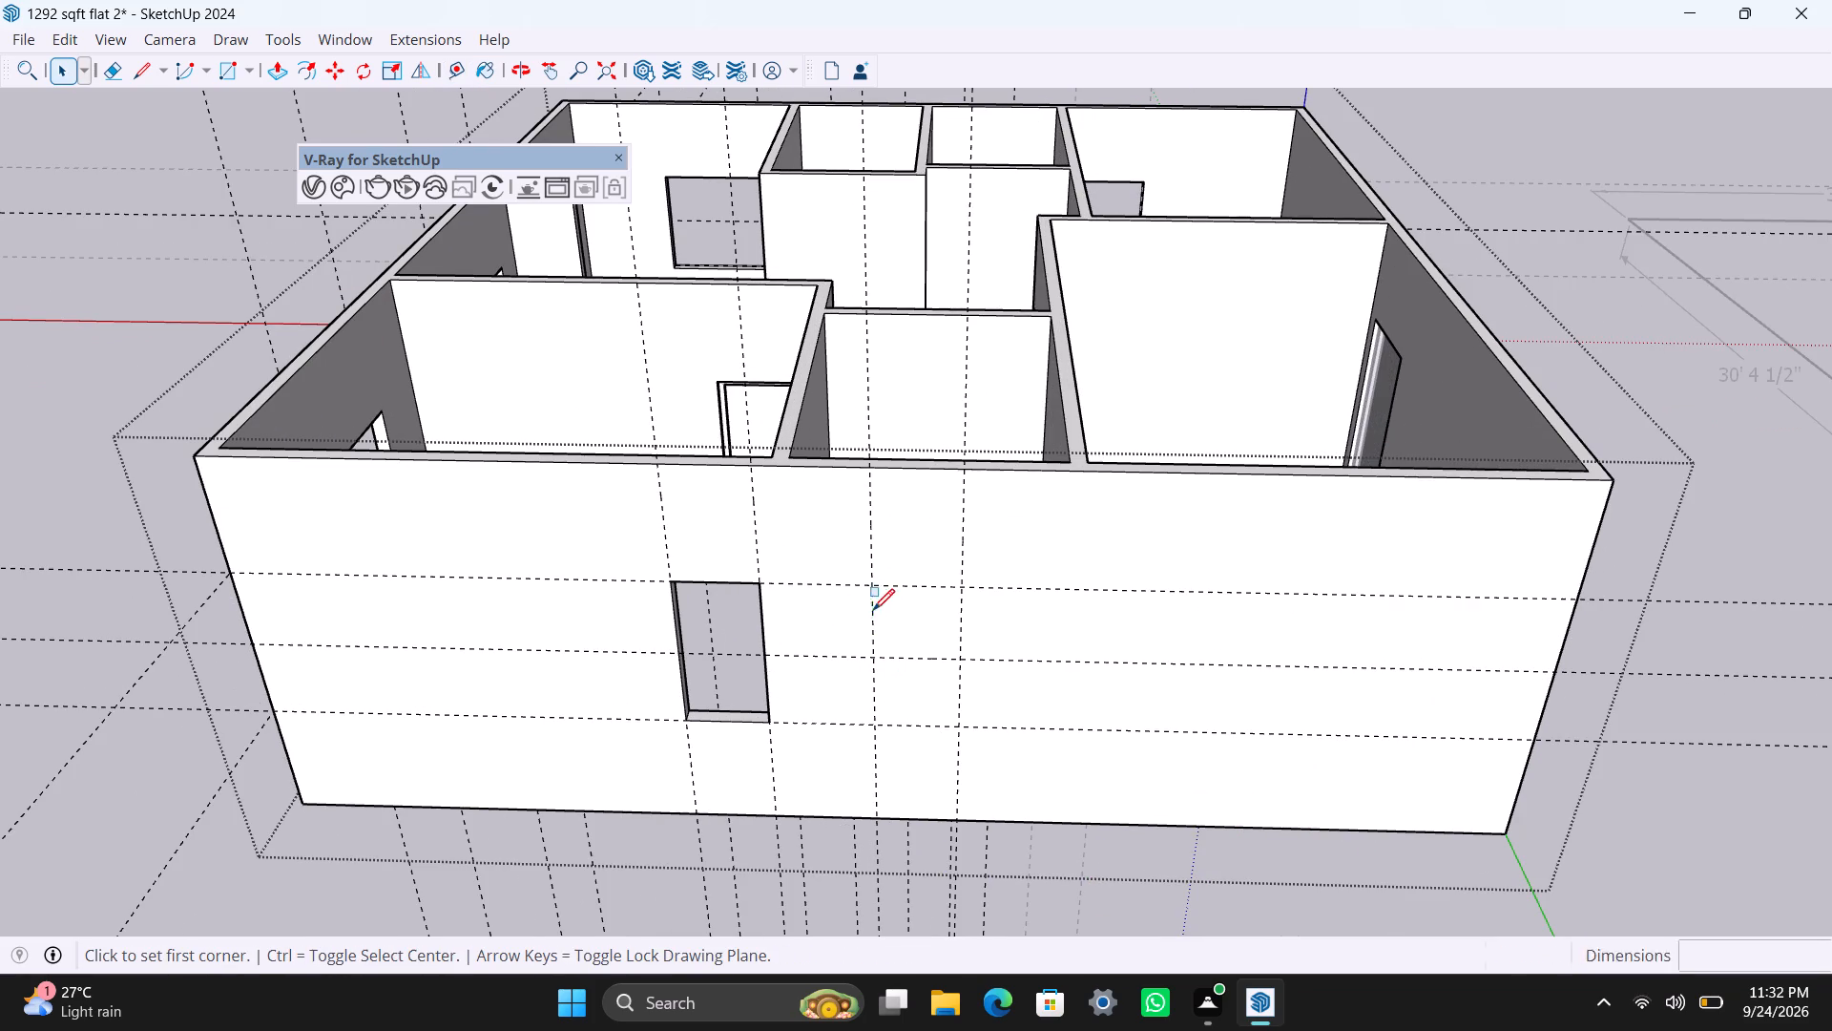
drag(876, 582, 876, 591)
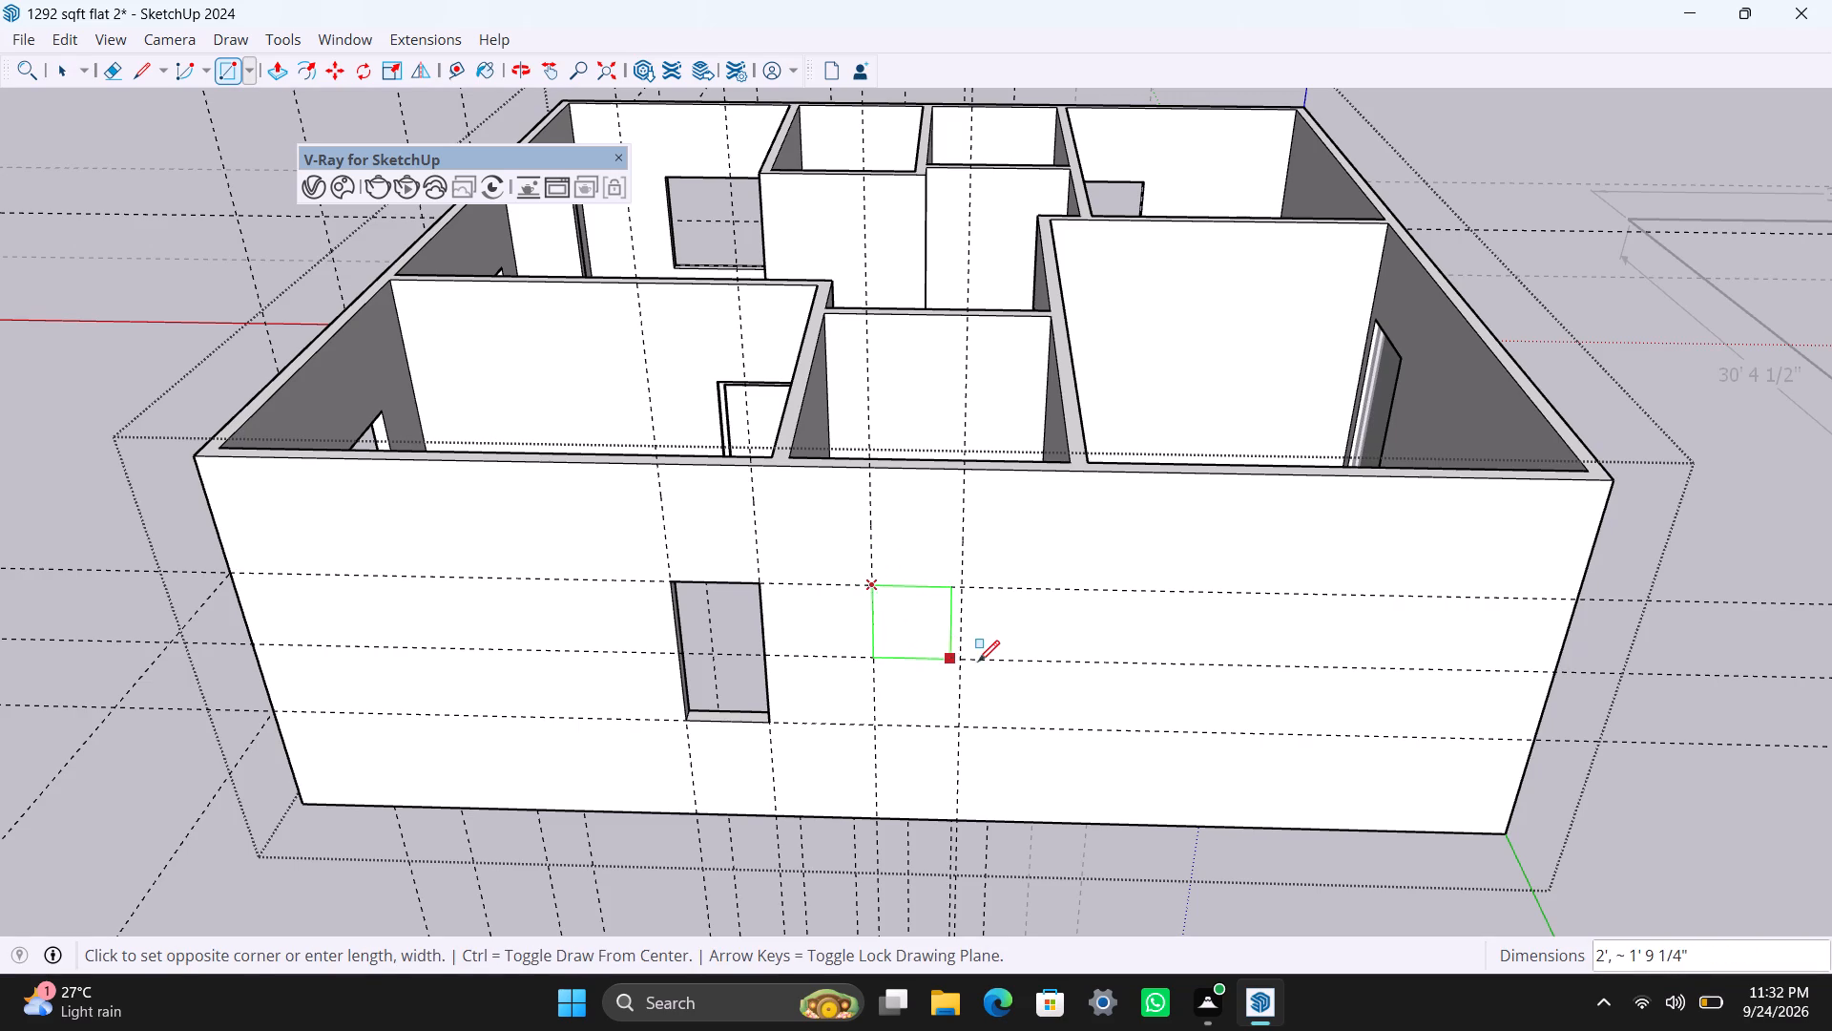
click(965, 662)
key(space)
click(935, 634)
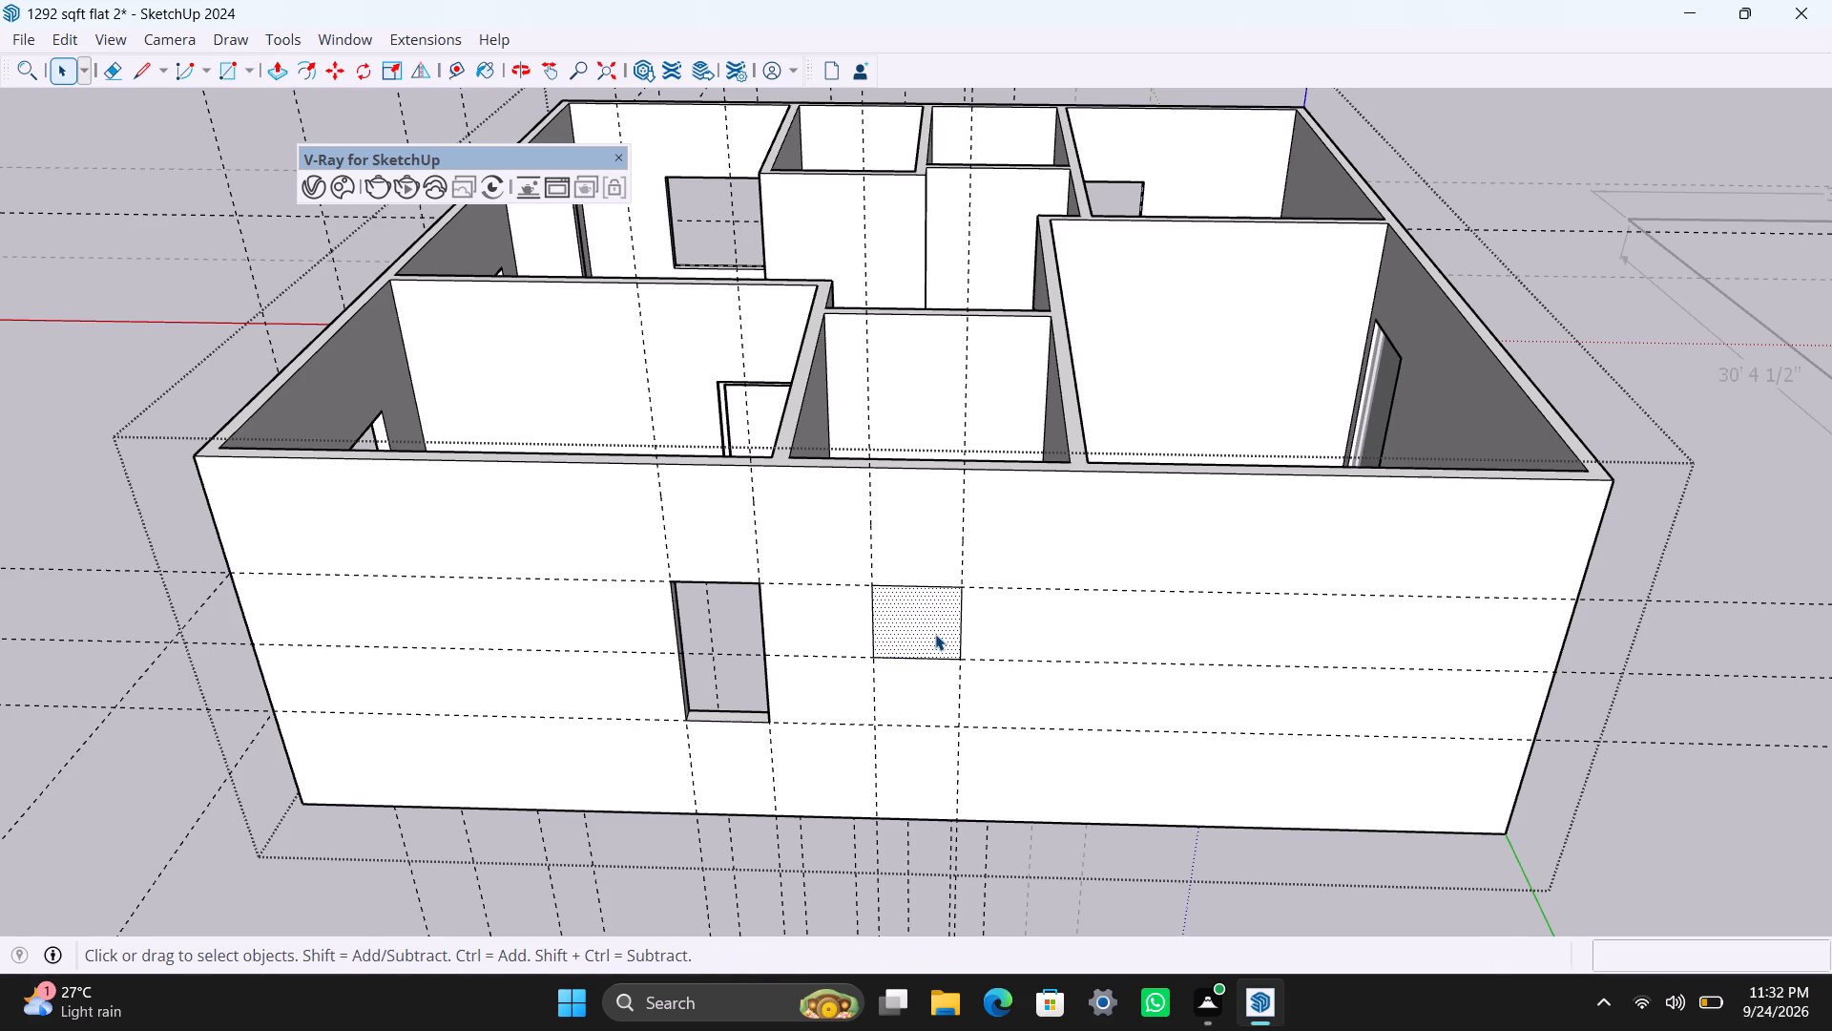
key(p)
drag(935, 634, 948, 624)
key(space)
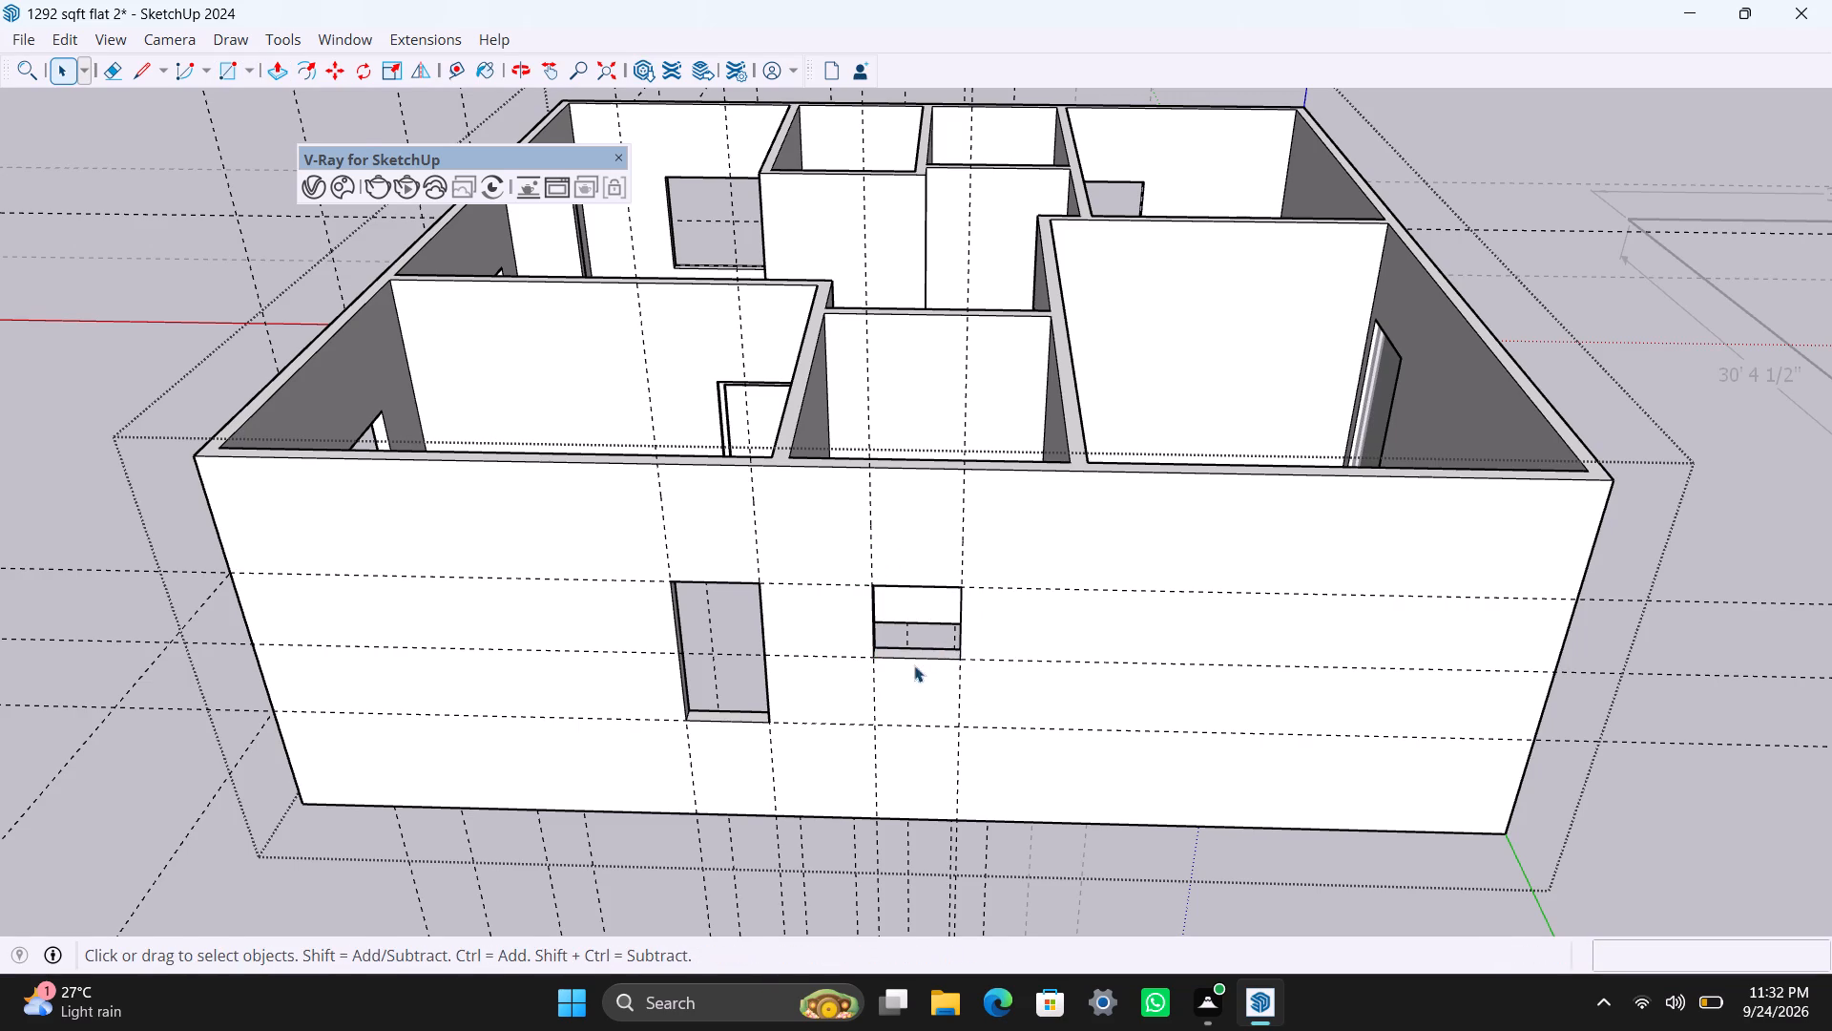
Place a vertical guide about 7' 9" beyond the 2' by 2' opening and another 5' further along the wall.
scroll(908, 677, down, 3)
shift+middle_drag(905, 689, 808, 657)
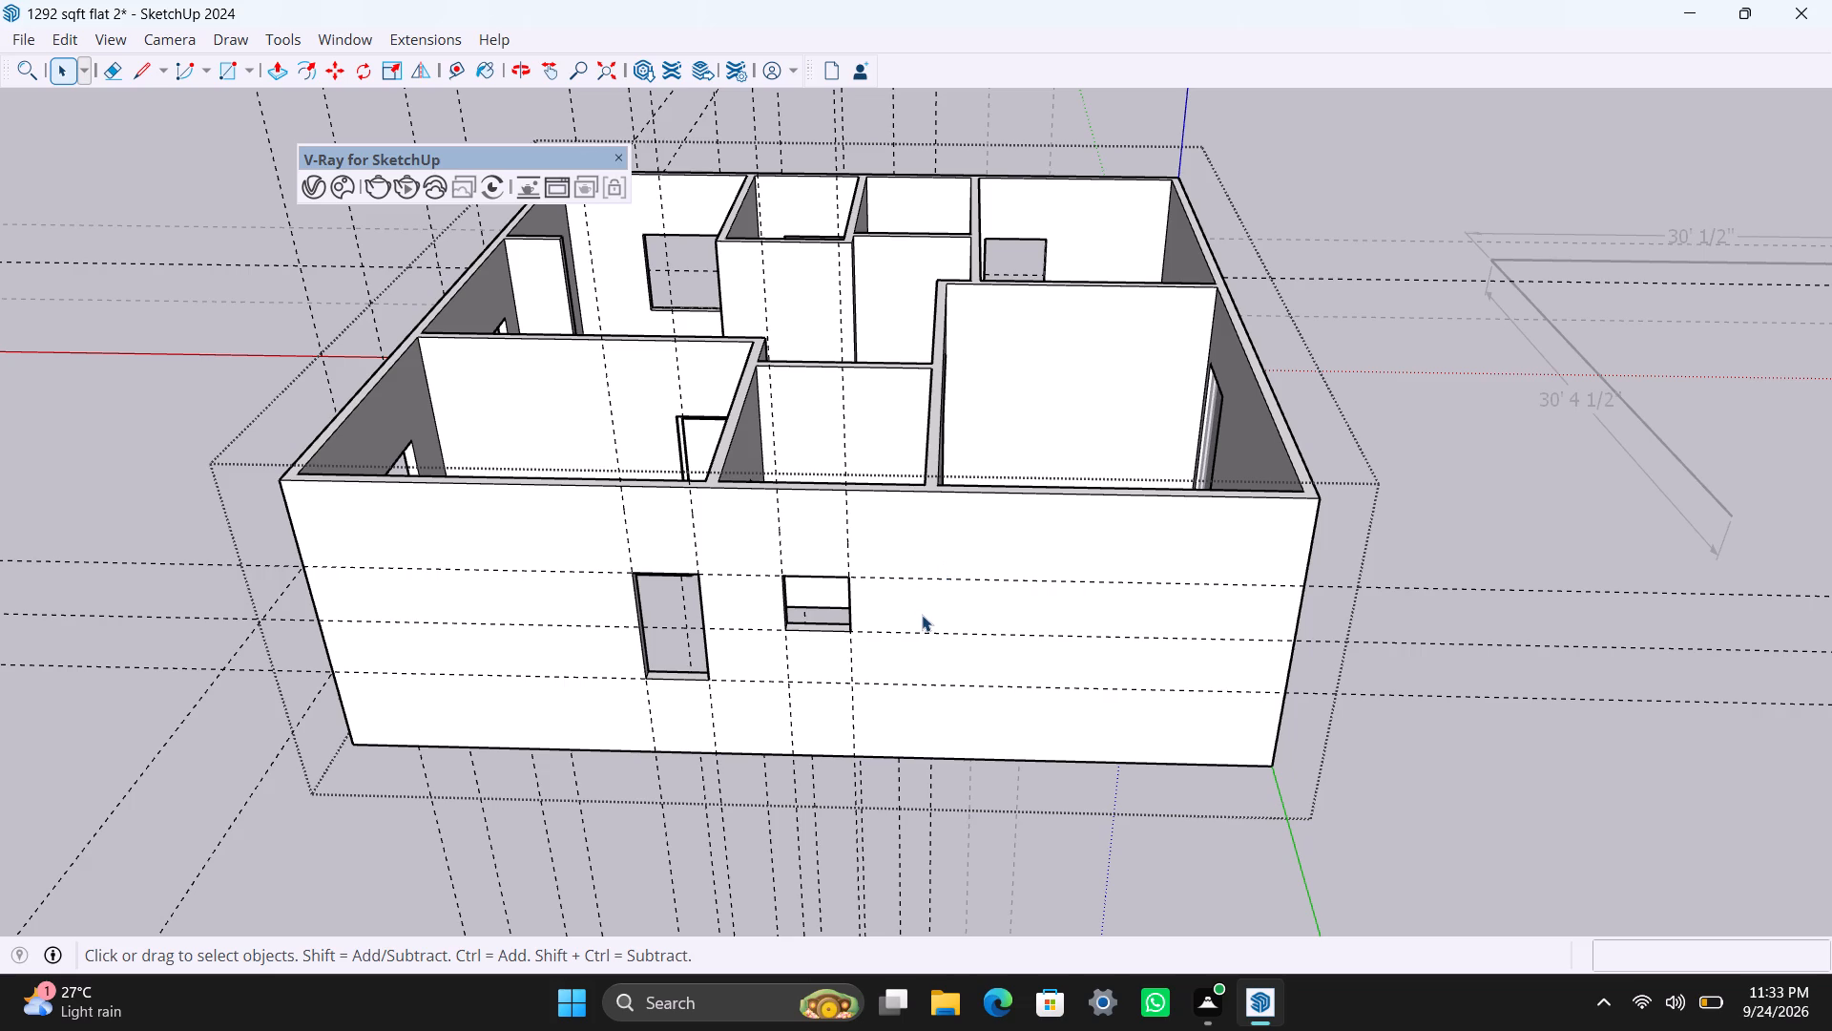
key(t)
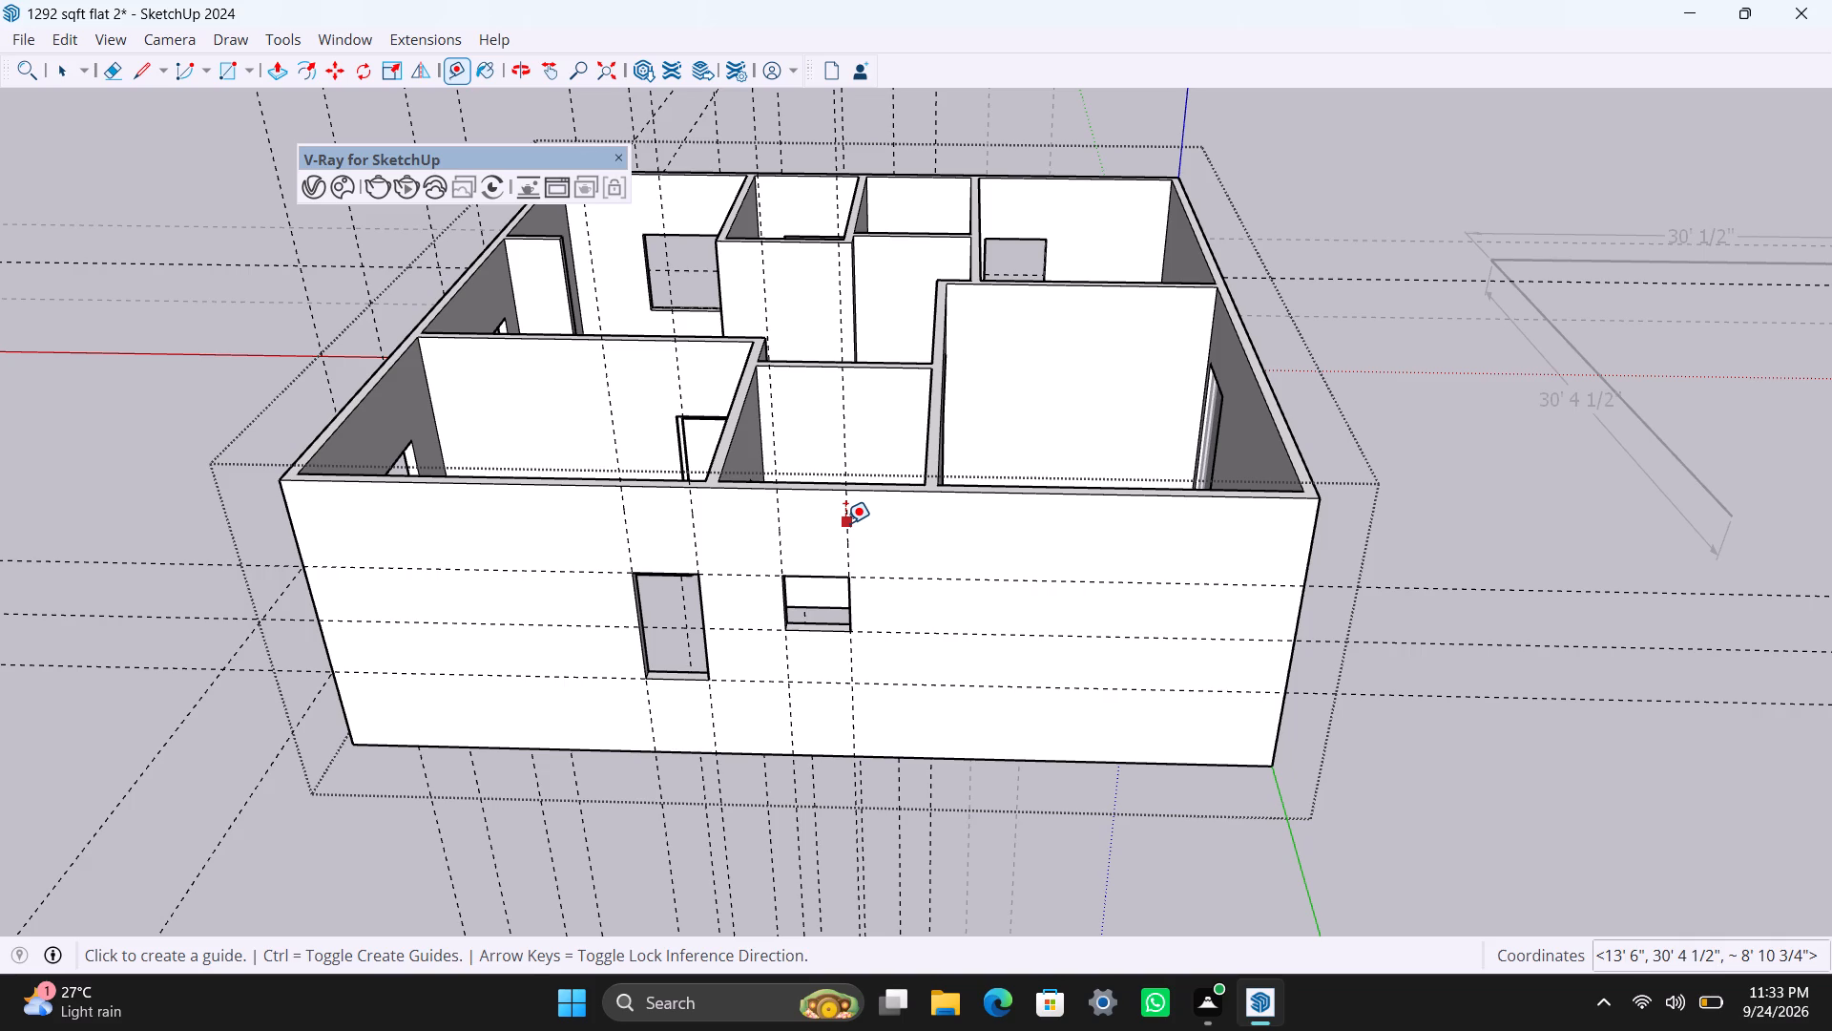
click(845, 523)
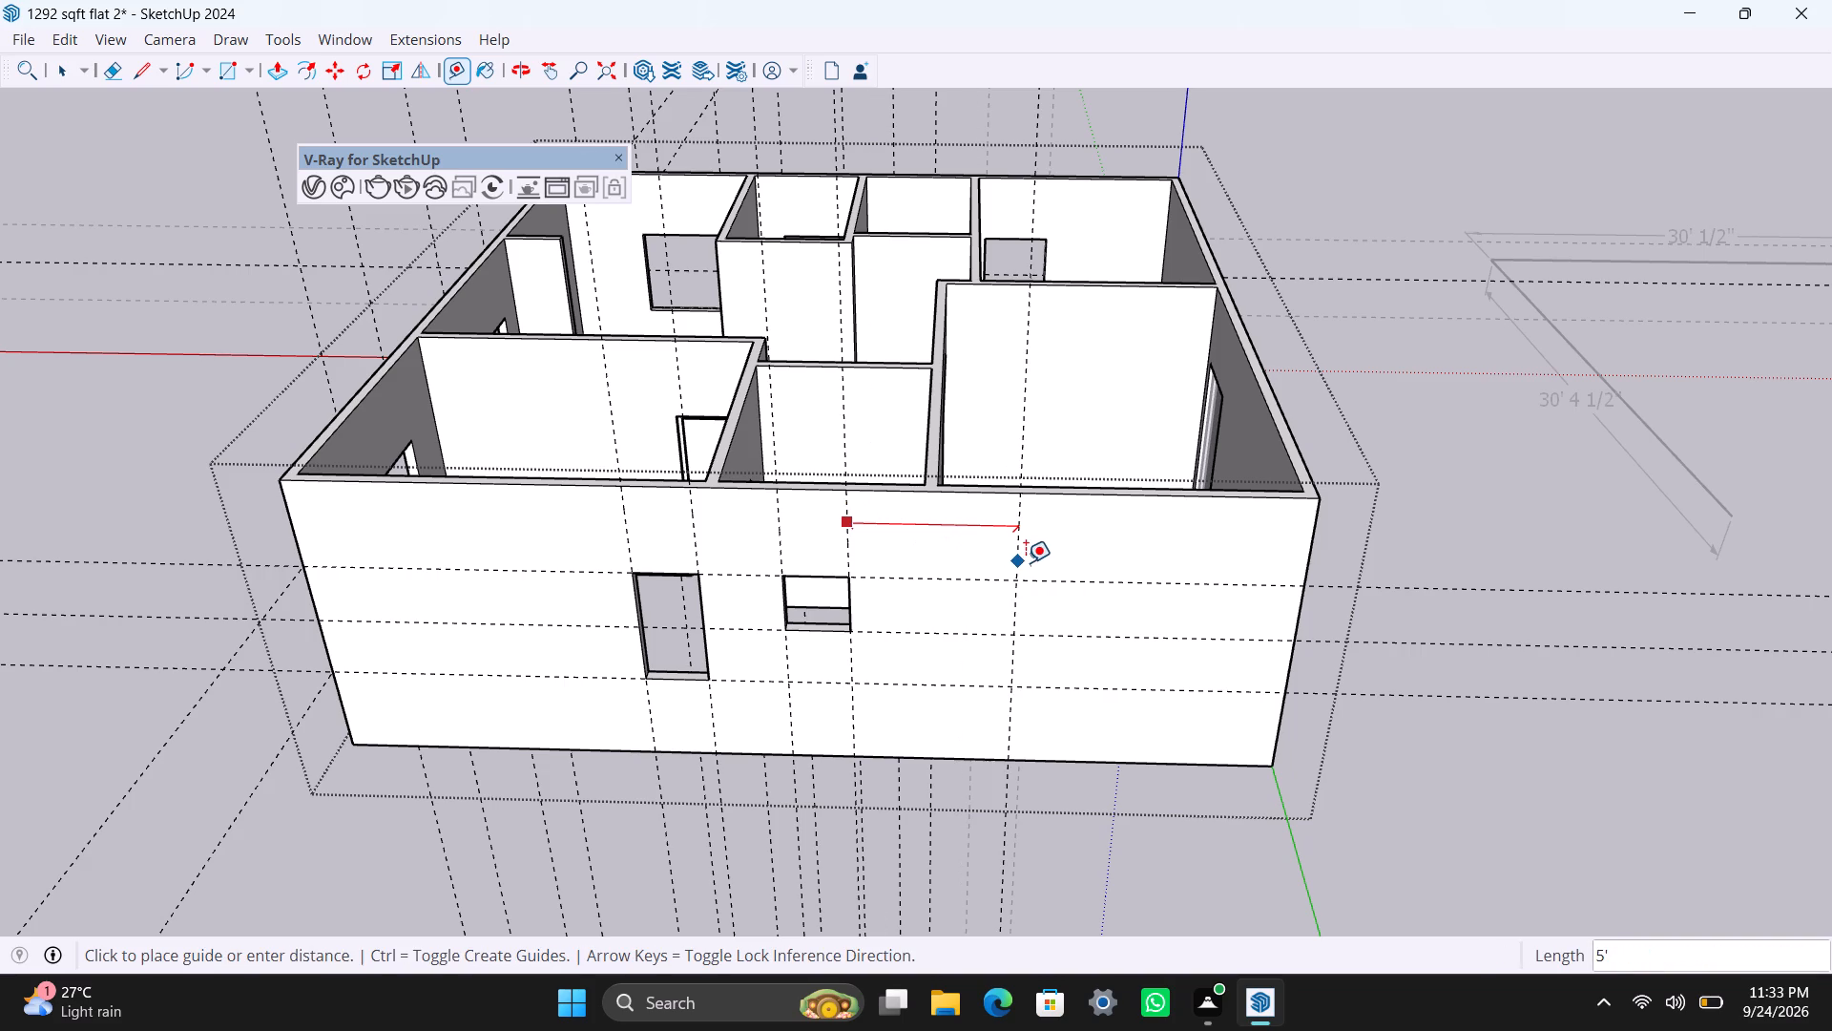
scroll(1026, 562, up, 2)
middle_drag(1026, 567, 1006, 883)
scroll(1006, 879, up, 1)
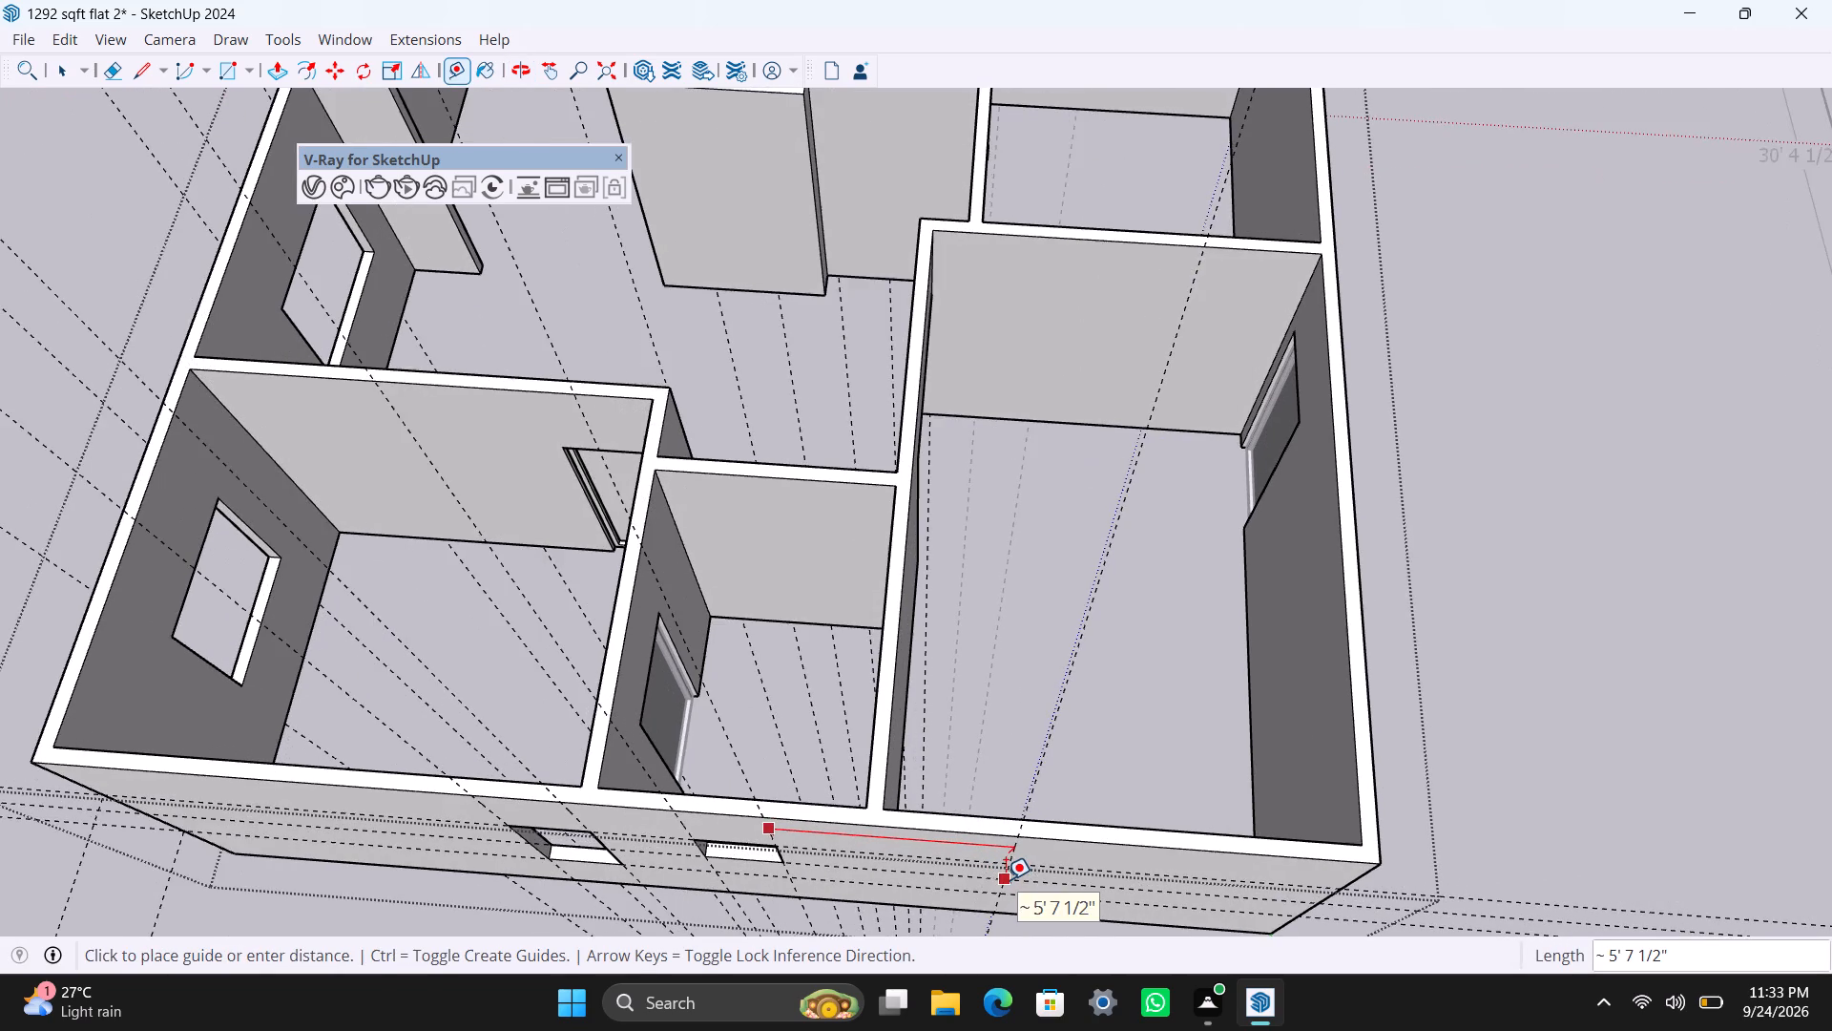
middle_drag(1006, 876, 1006, 742)
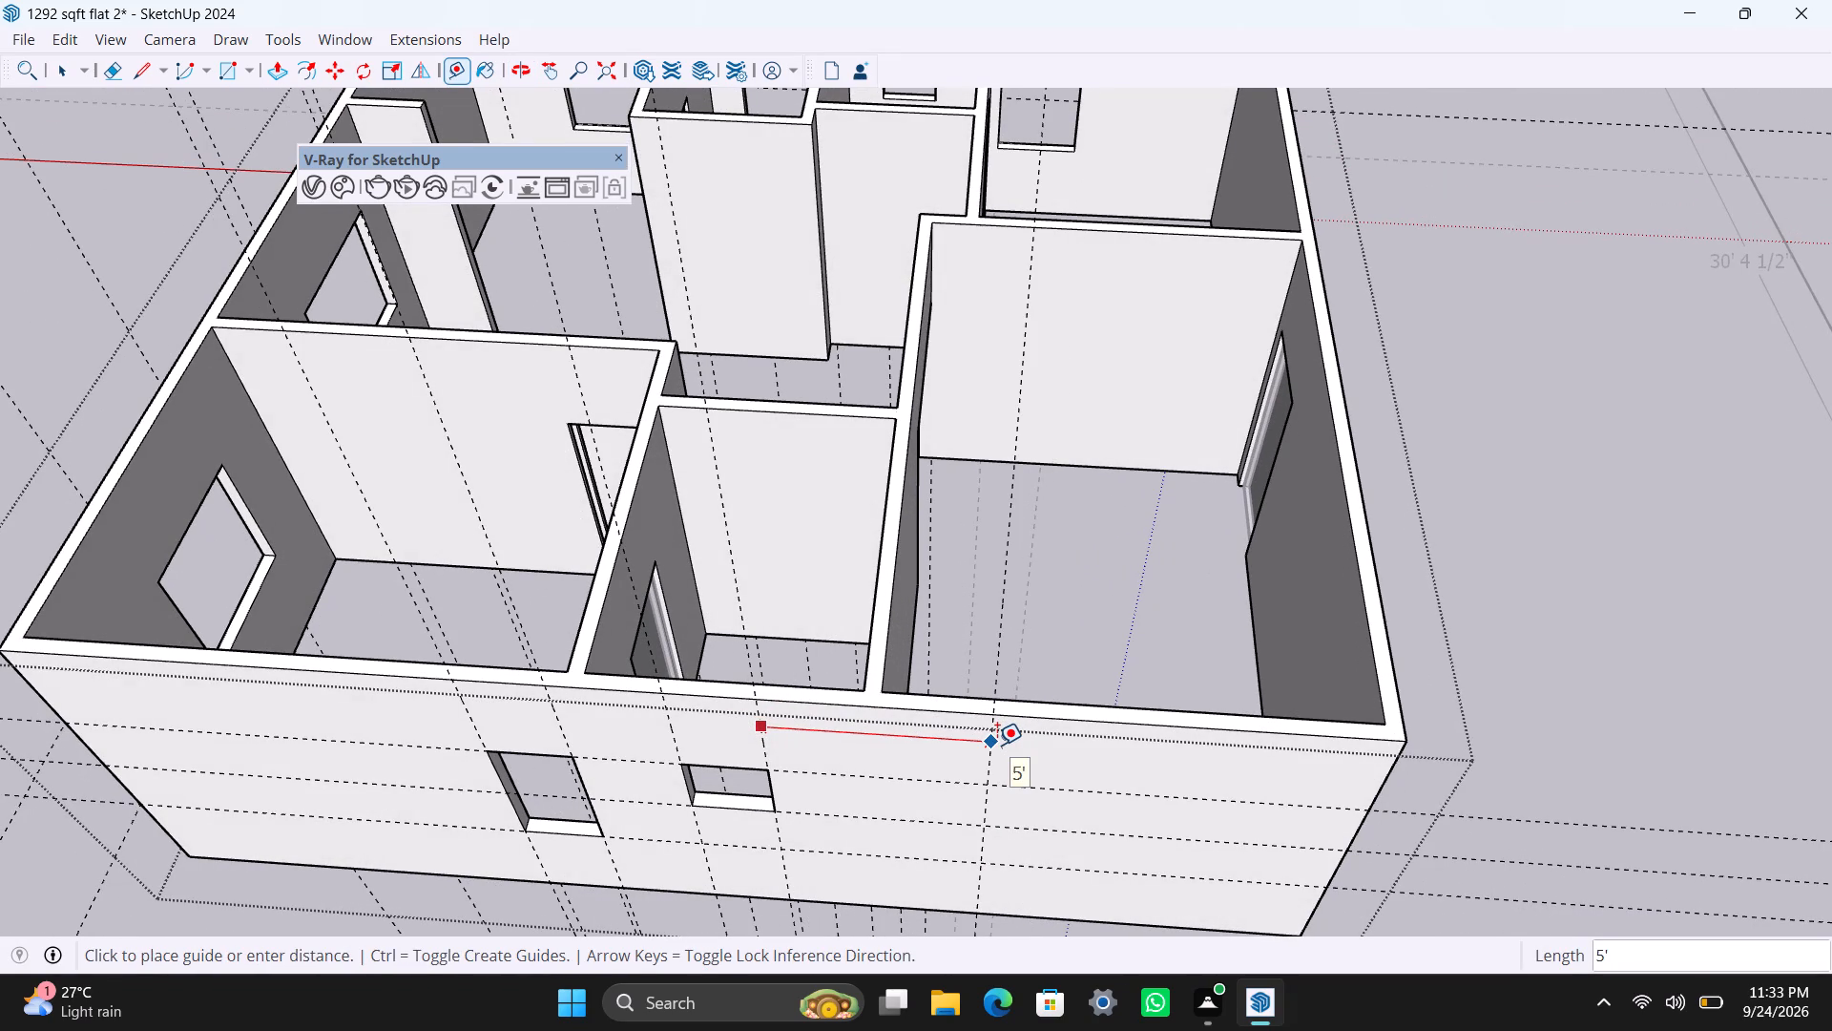
click(1120, 760)
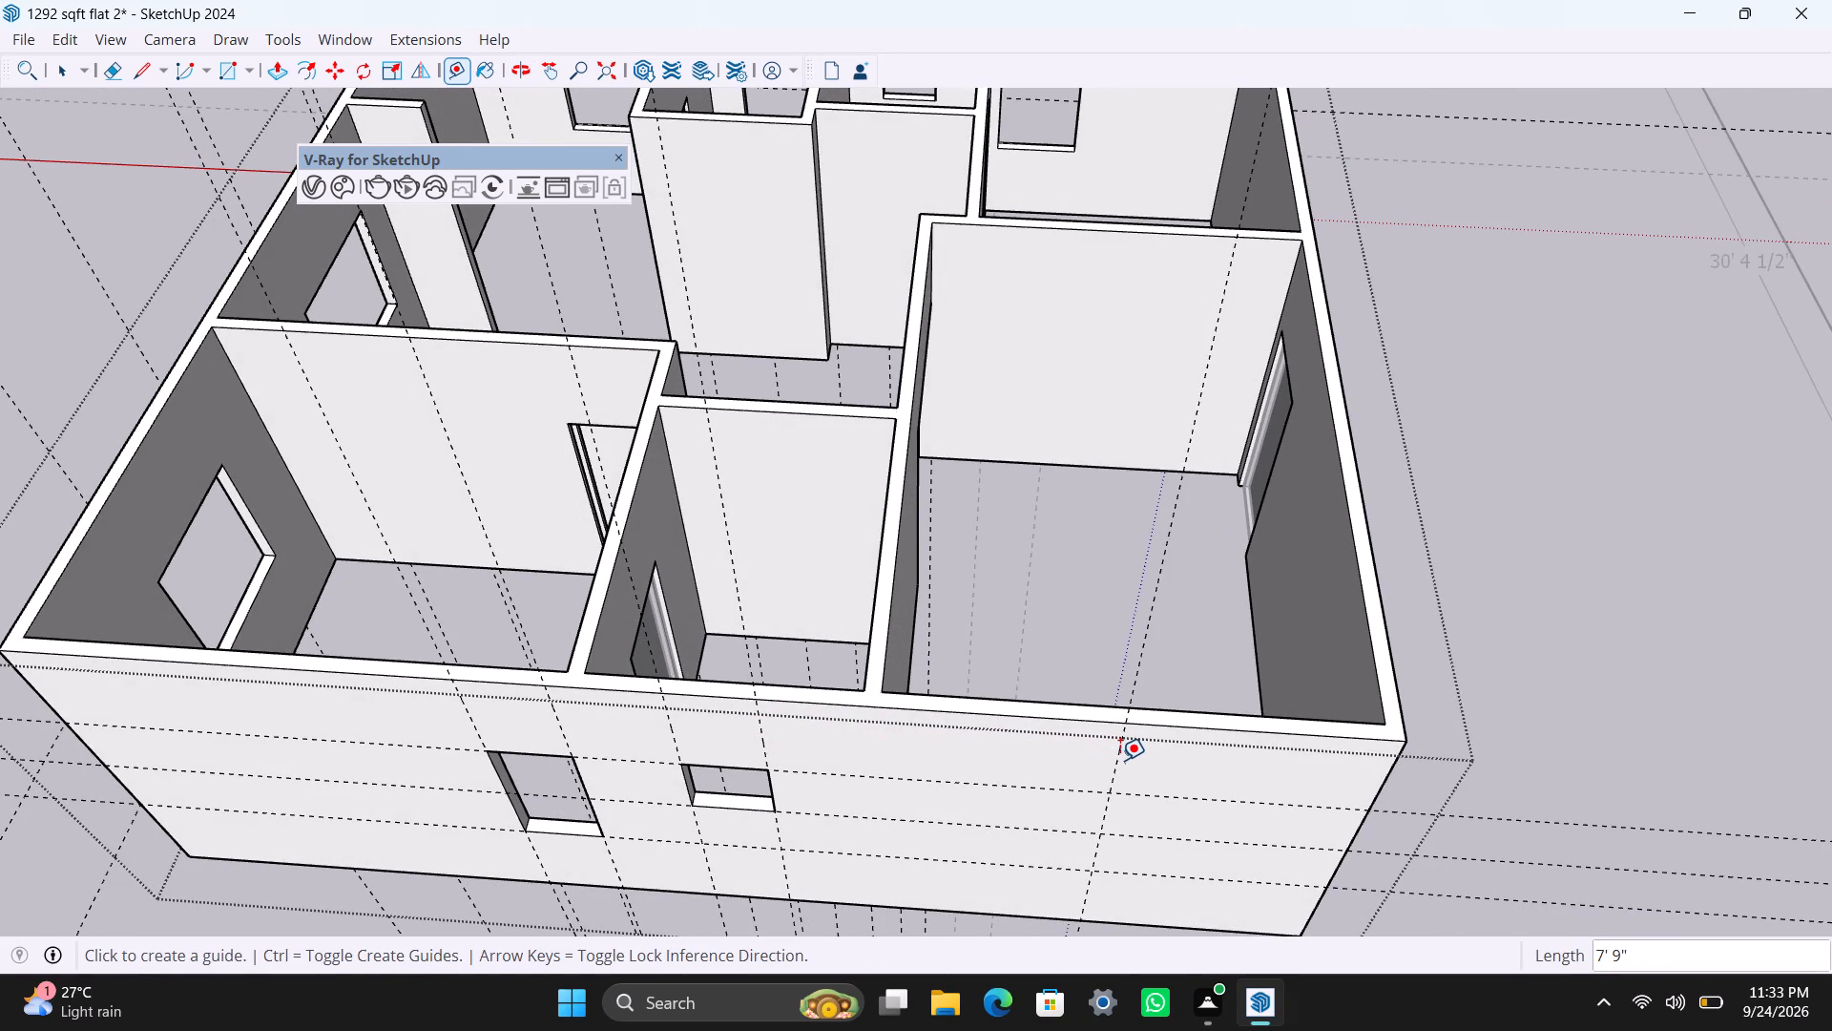
click(1120, 752)
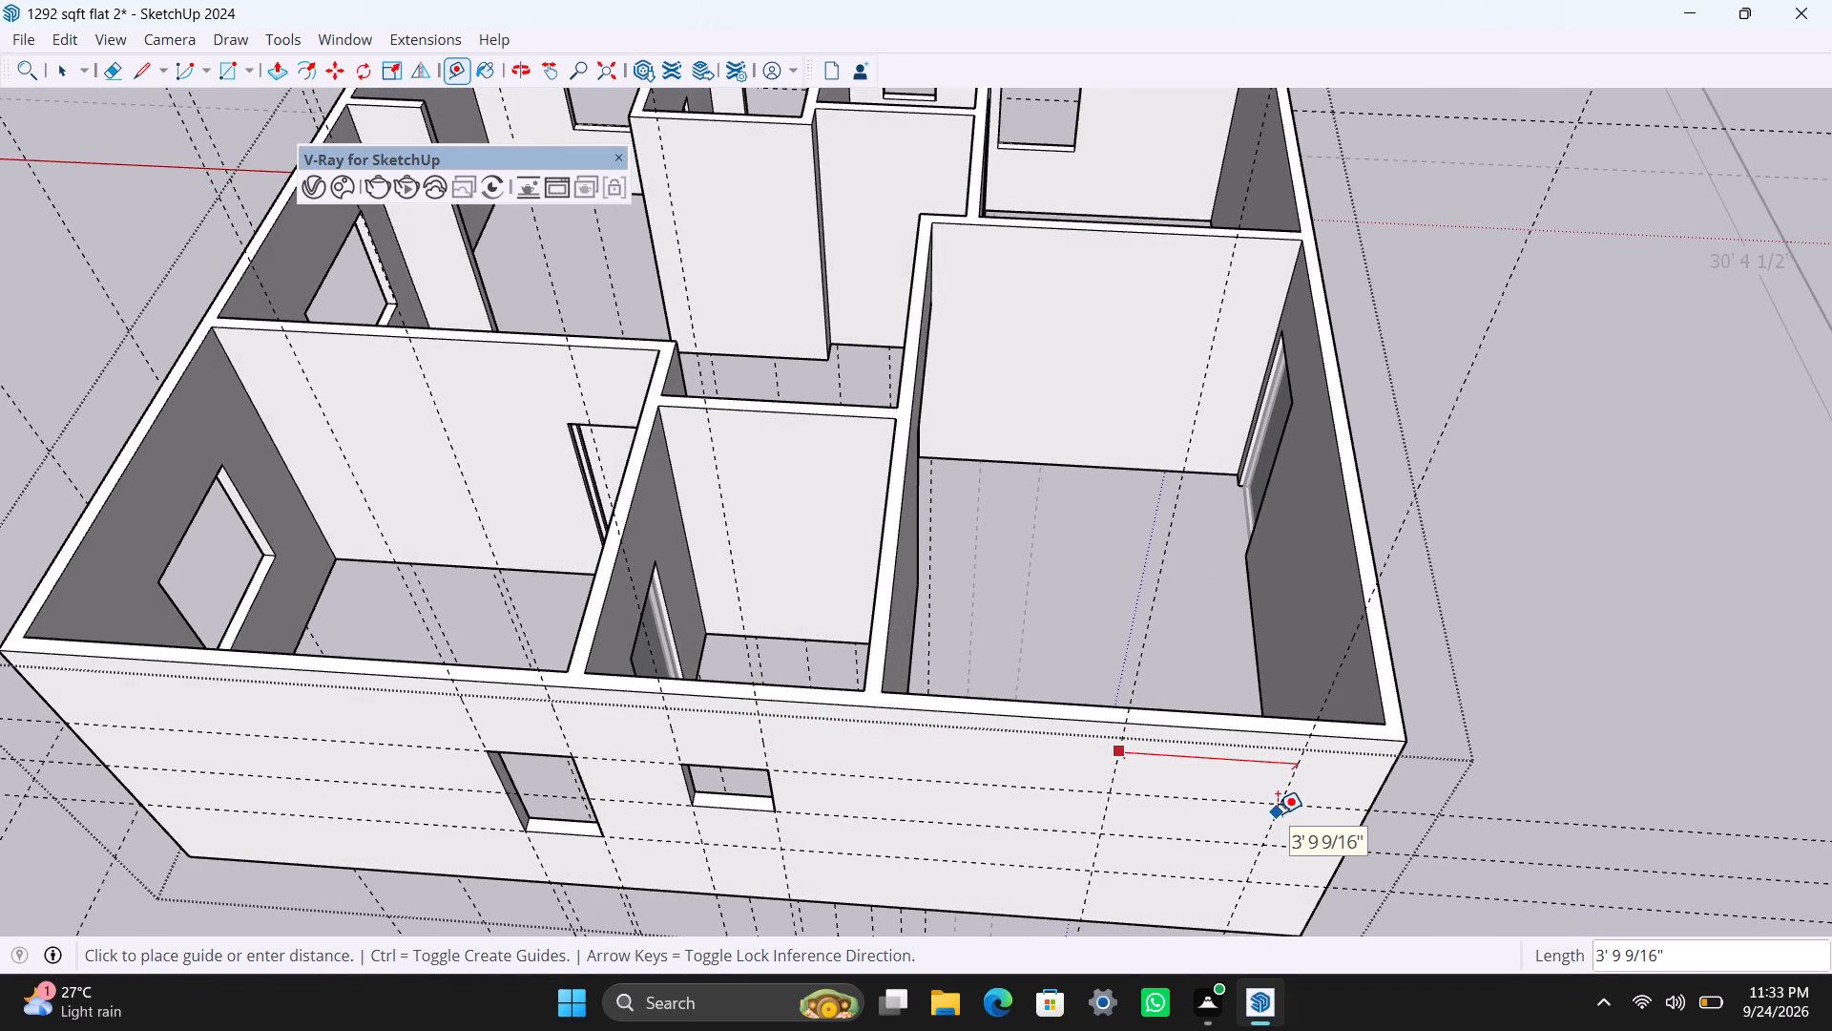
key(5)
key(apostrophe)
key(Return)
Draw a 5' by 4' rectangle between the new guides and push it through the wall to cut this wall's third window opening.
key(space)
scroll(1259, 803, down, 2)
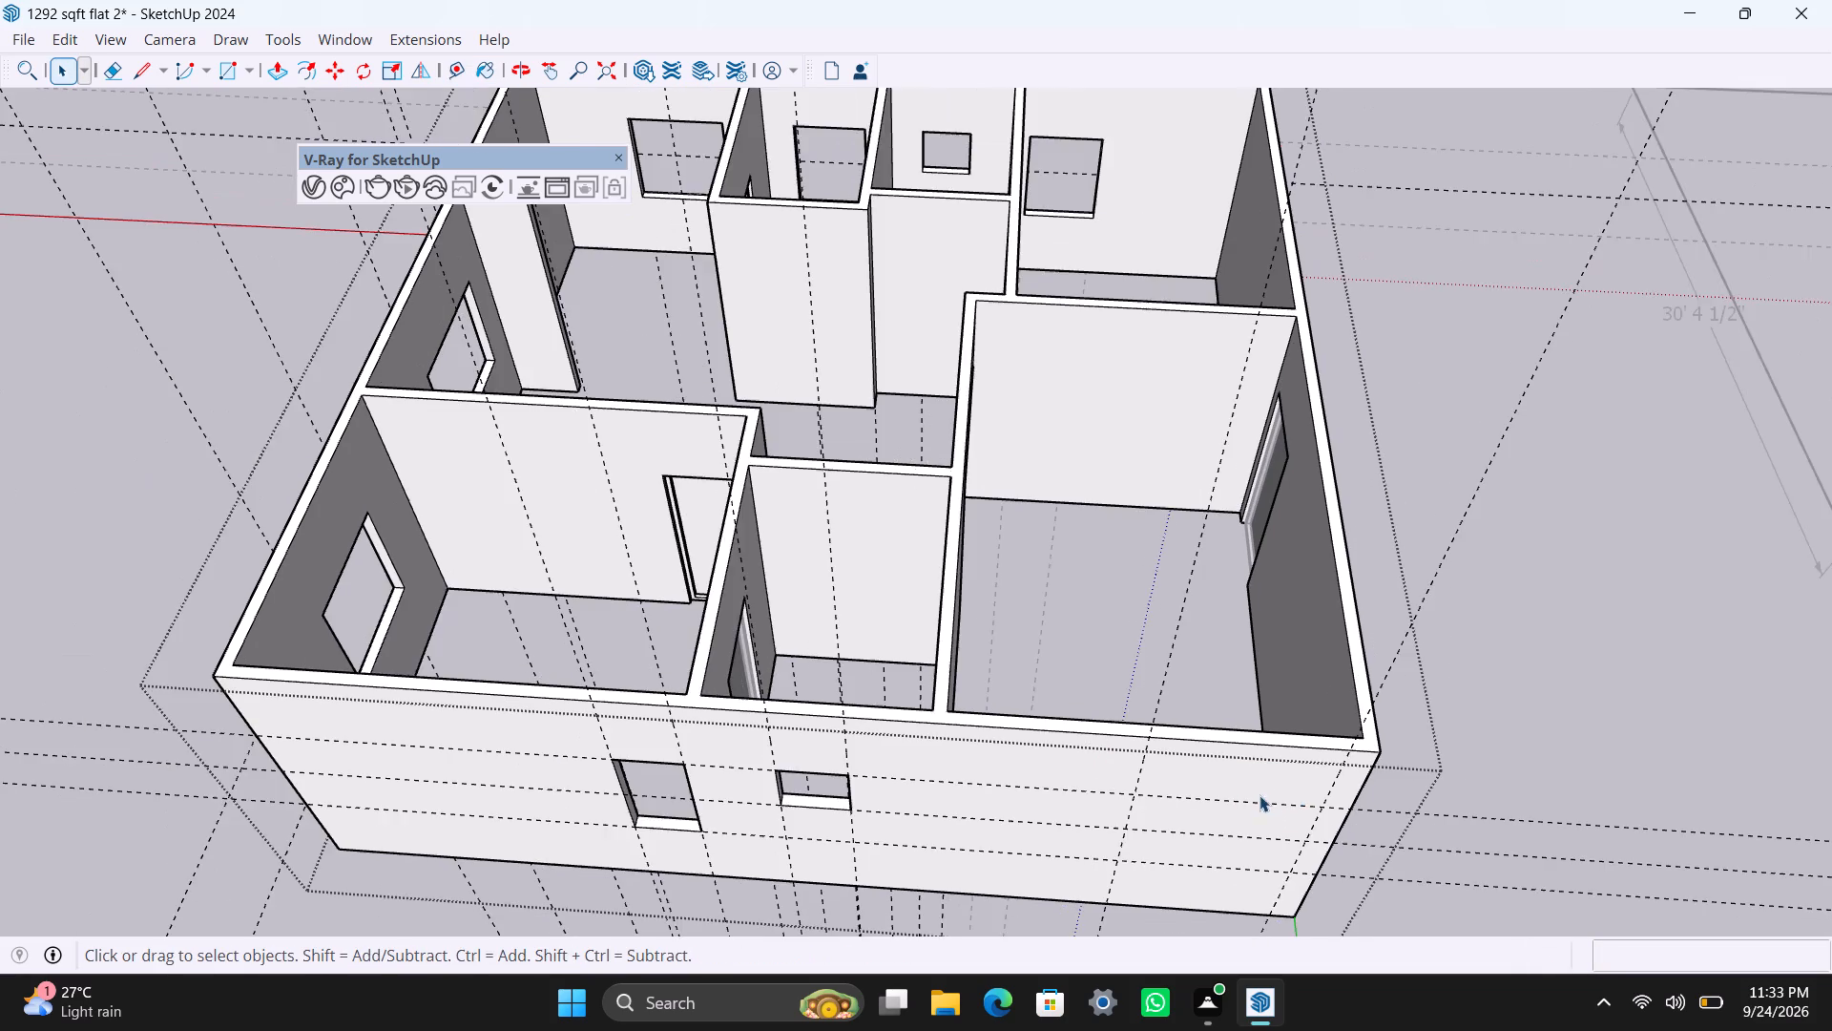
middle_drag(1257, 782, 1202, 566)
key(r)
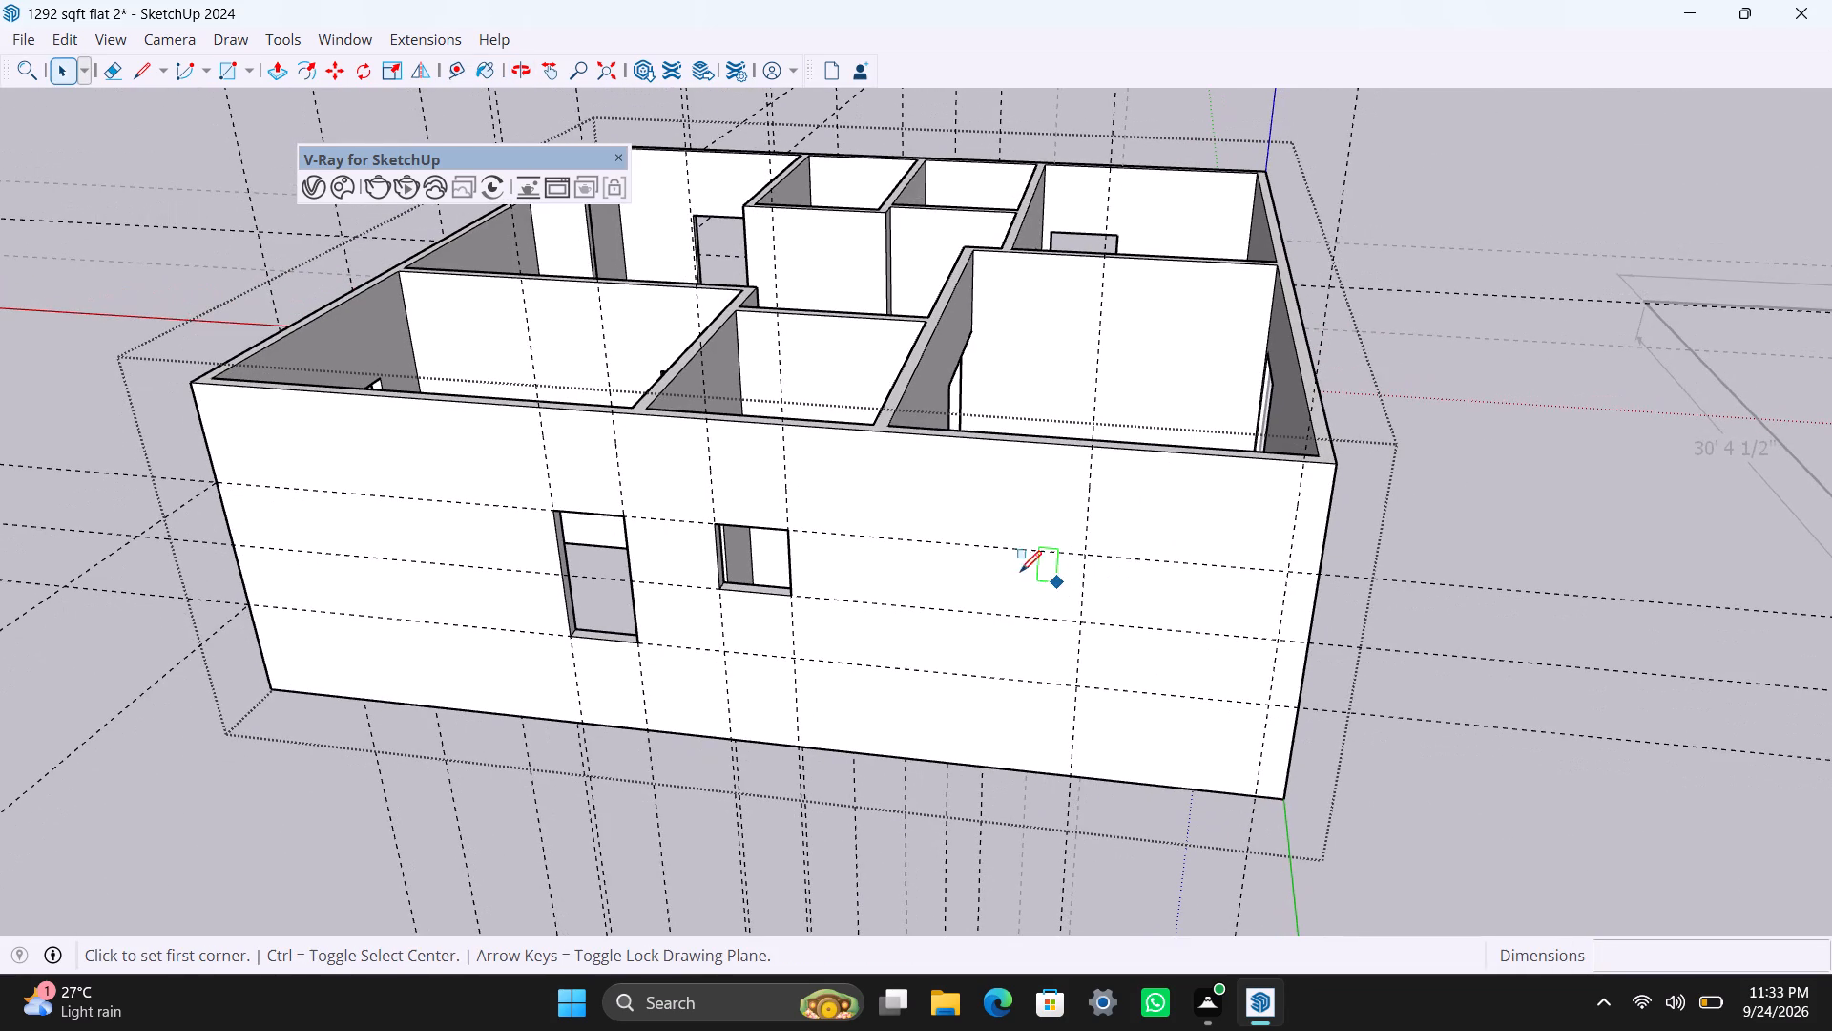
drag(1090, 554, 1093, 582)
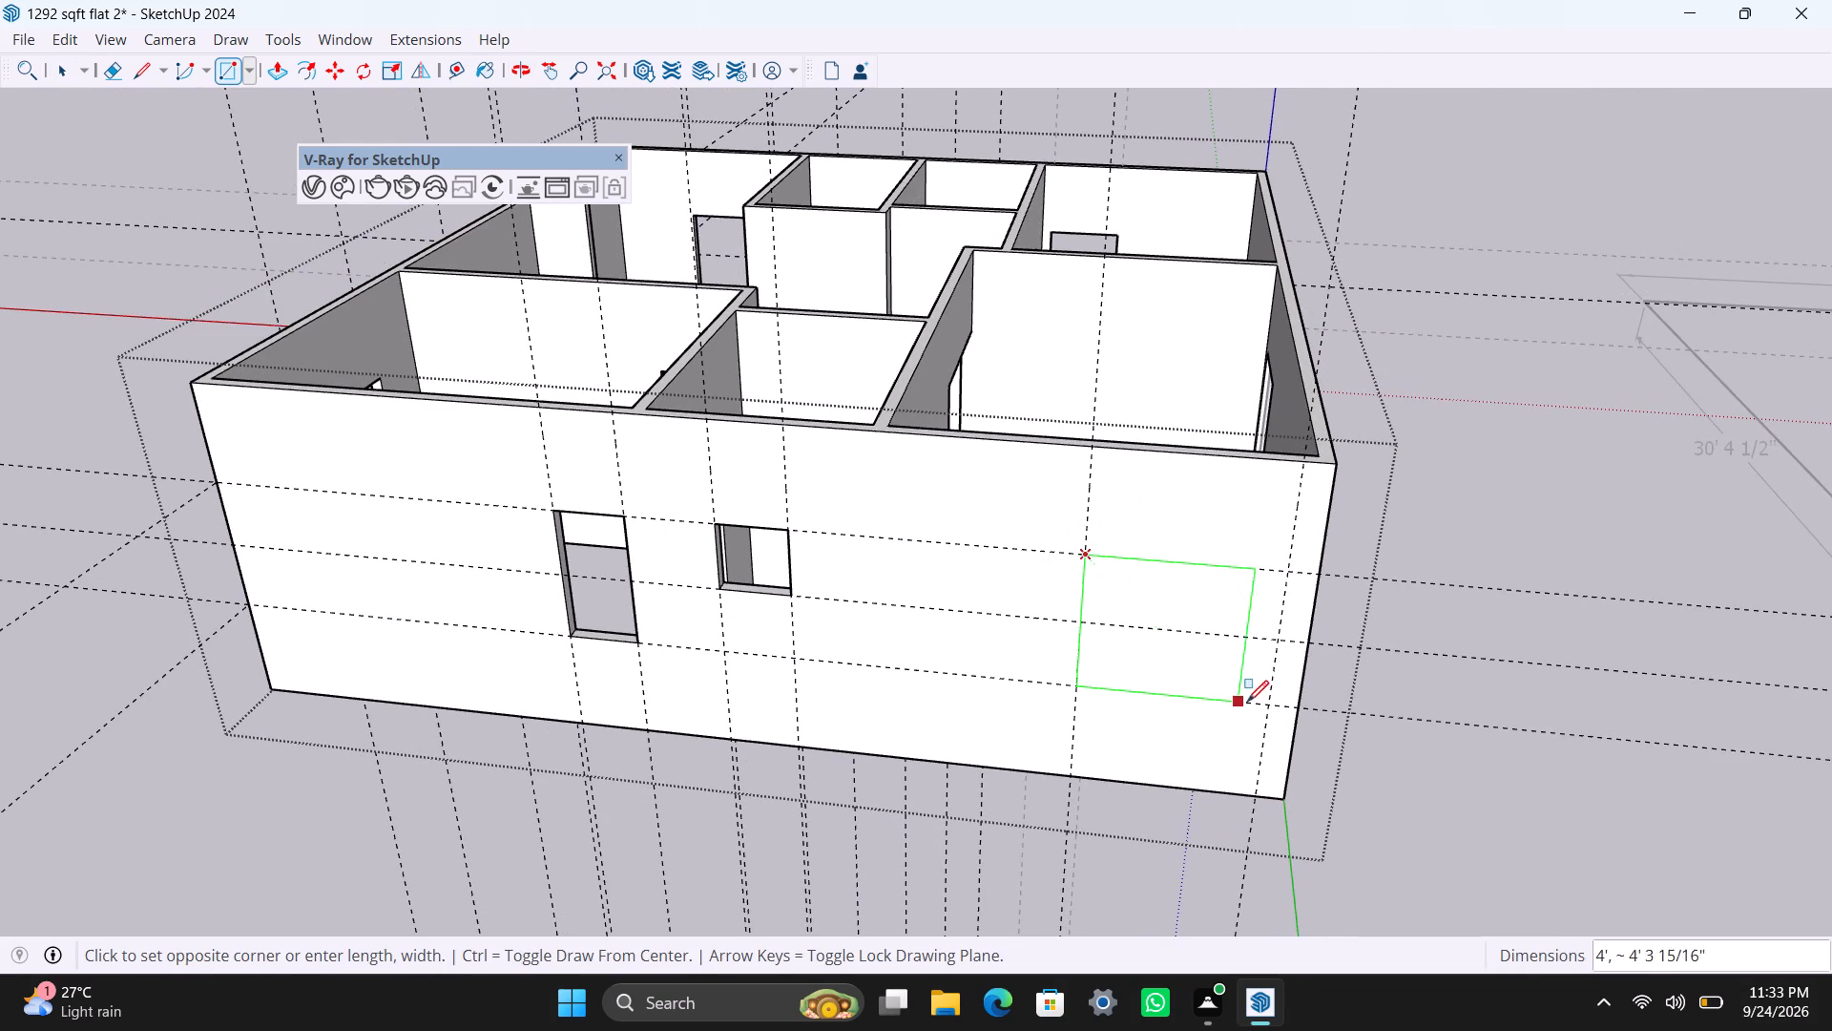
click(1264, 705)
key(space)
click(1223, 688)
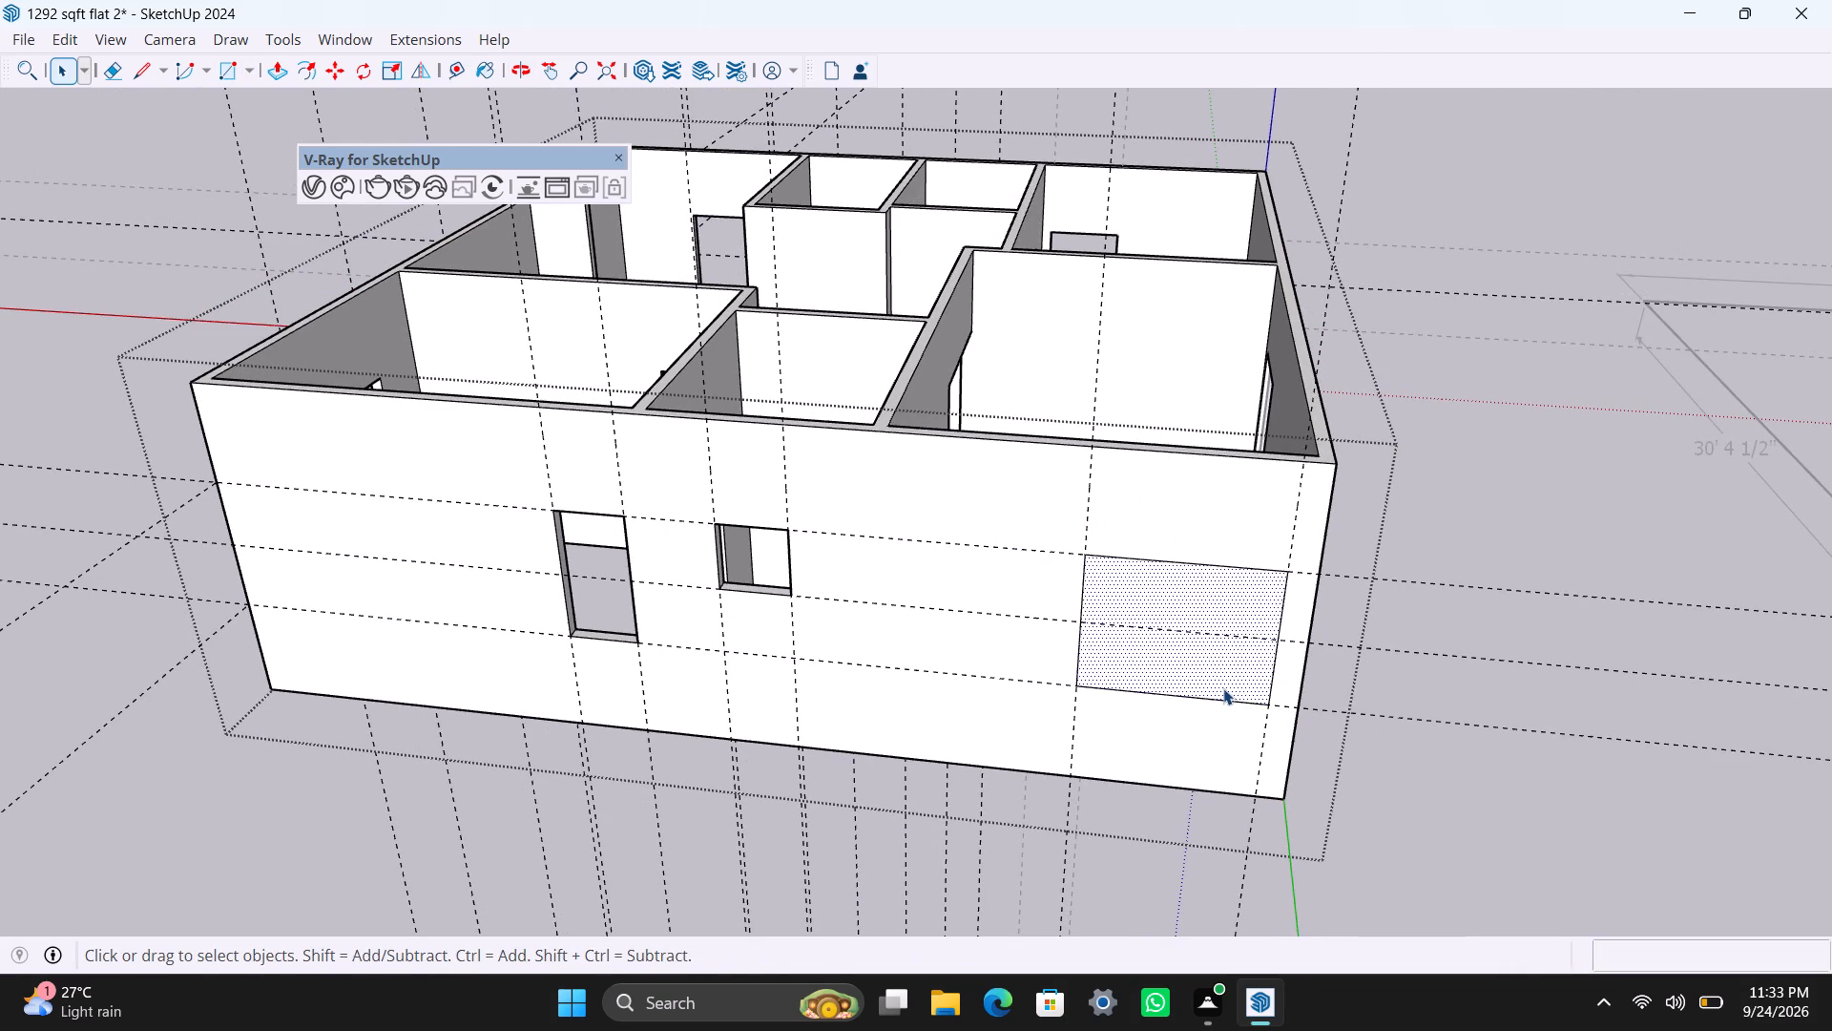
key(p)
drag(1221, 687, 1201, 660)
key(space)
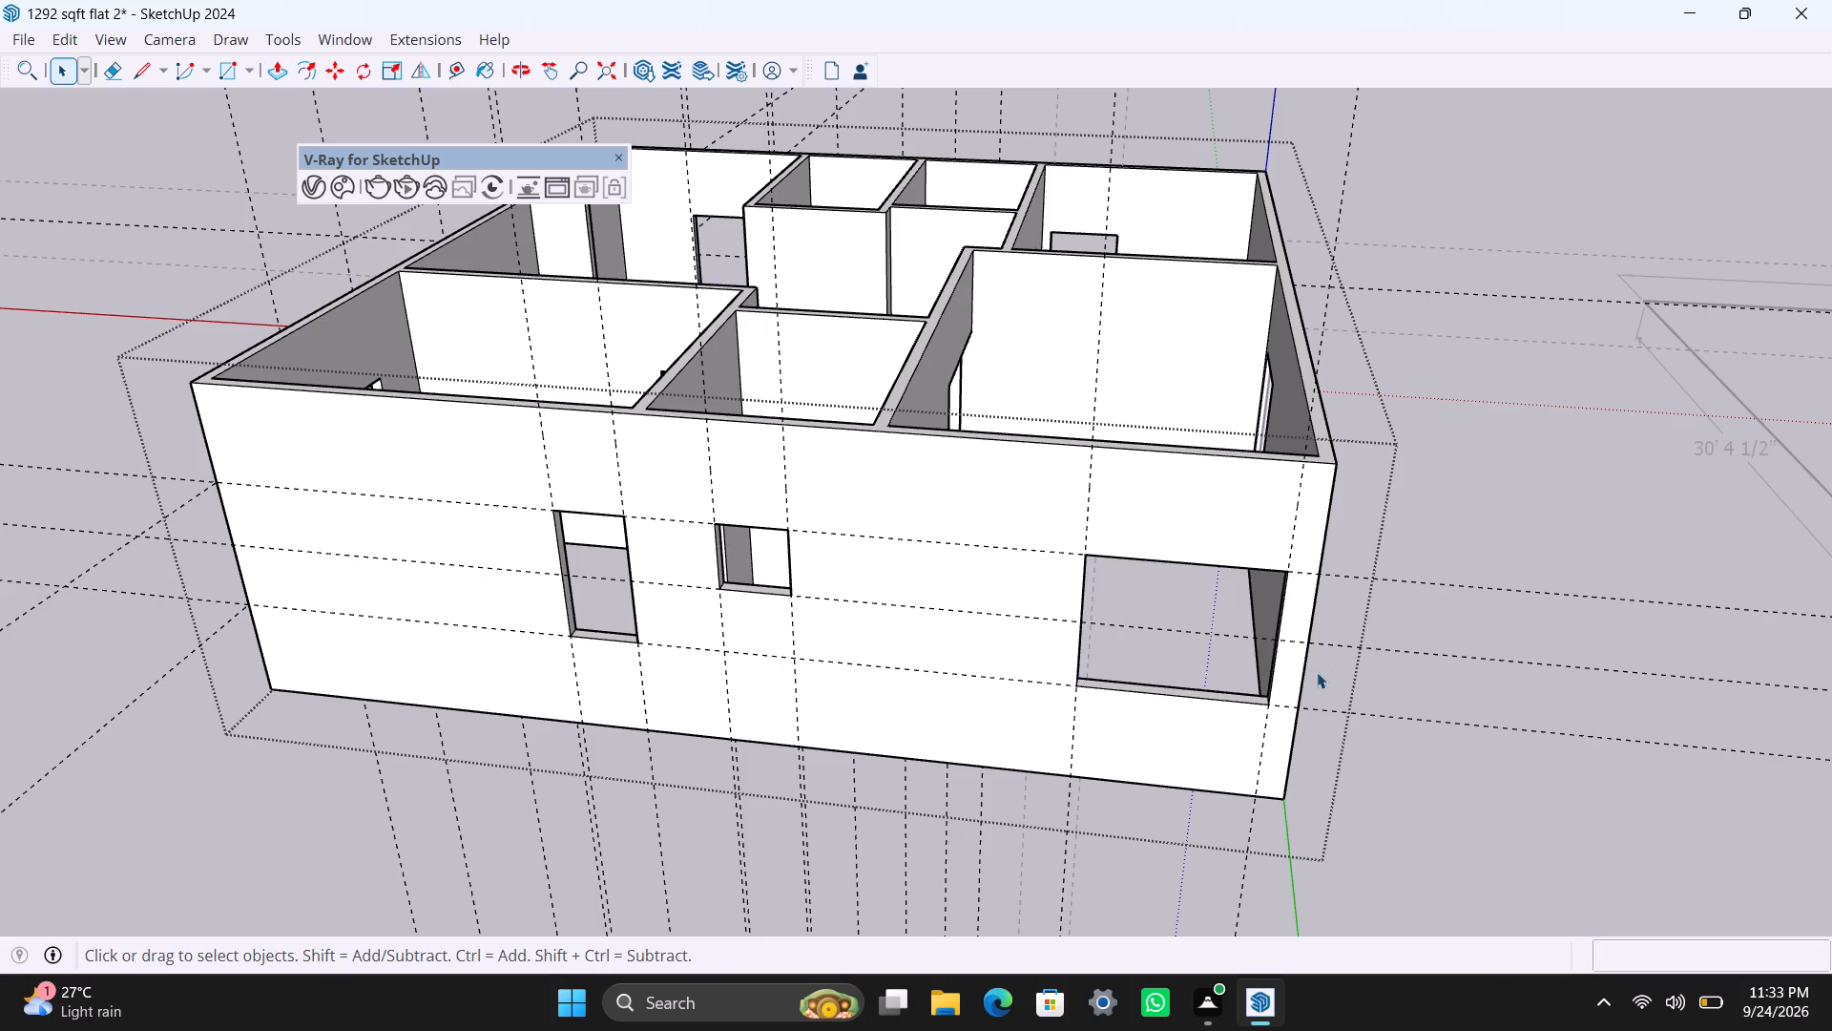
Close the wall group and delete all guides in the model.
click(1514, 465)
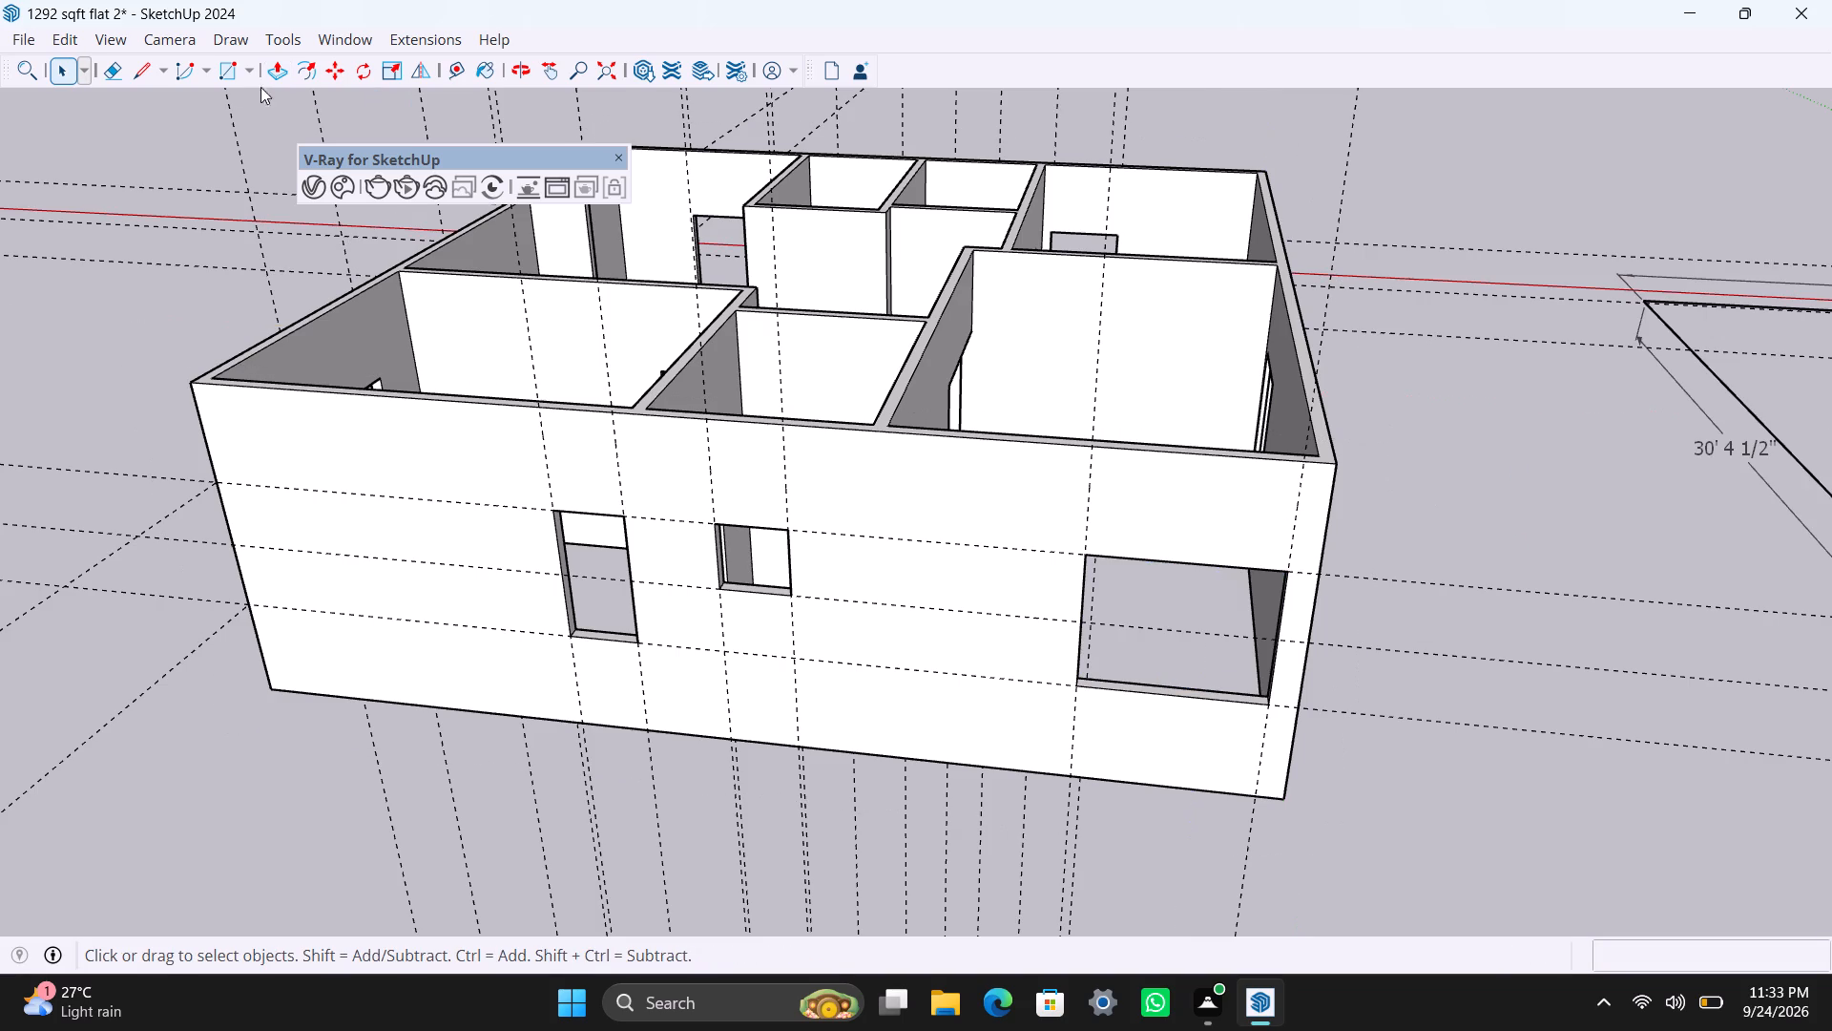
click(75, 31)
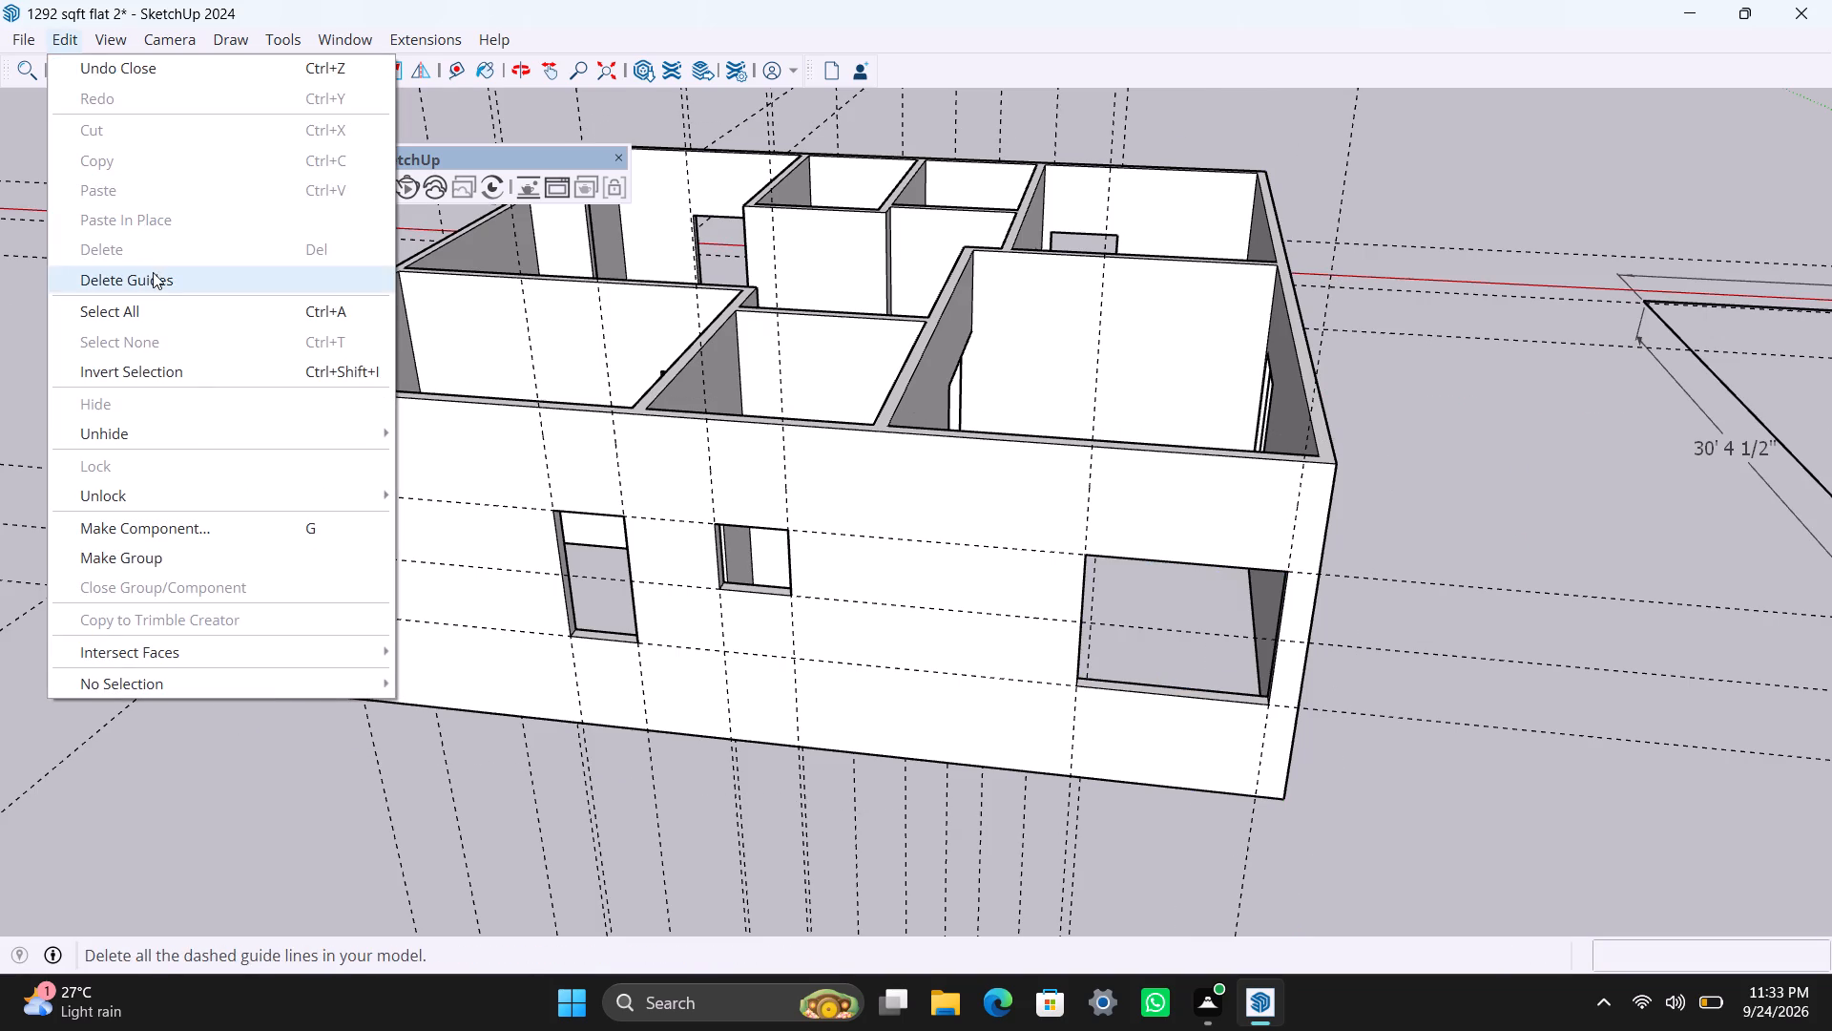
click(152, 271)
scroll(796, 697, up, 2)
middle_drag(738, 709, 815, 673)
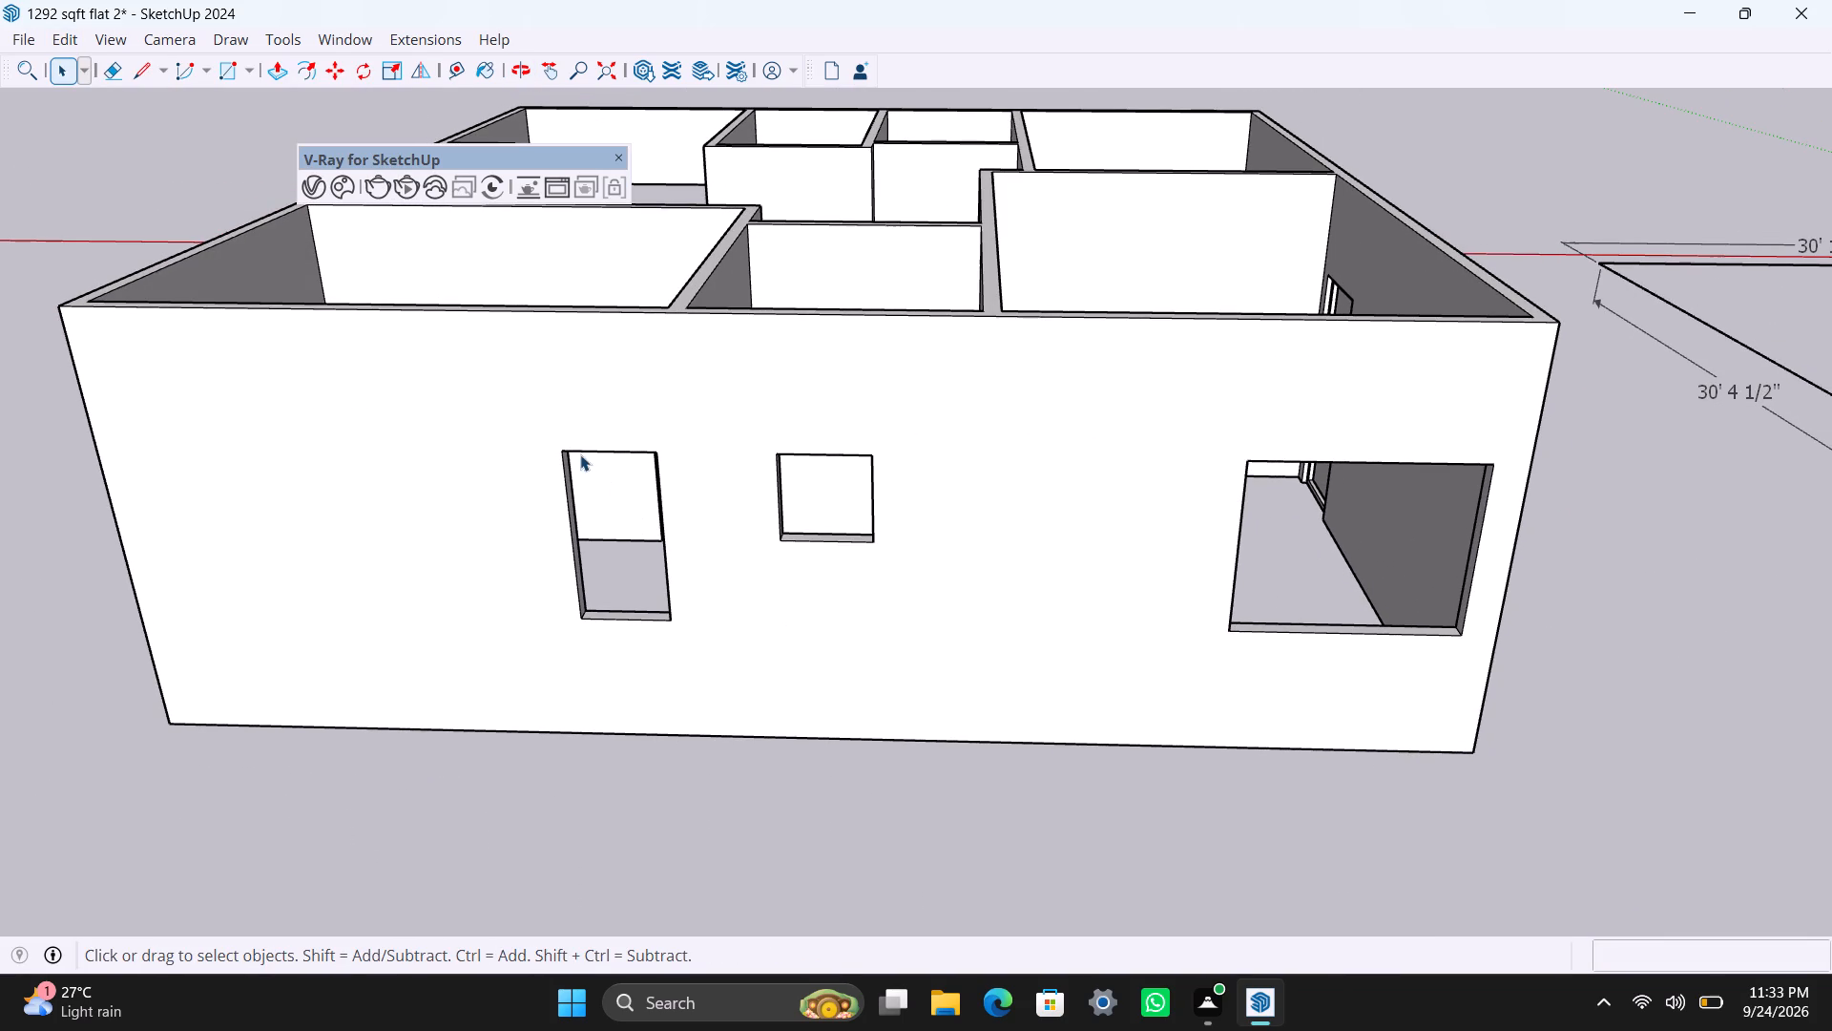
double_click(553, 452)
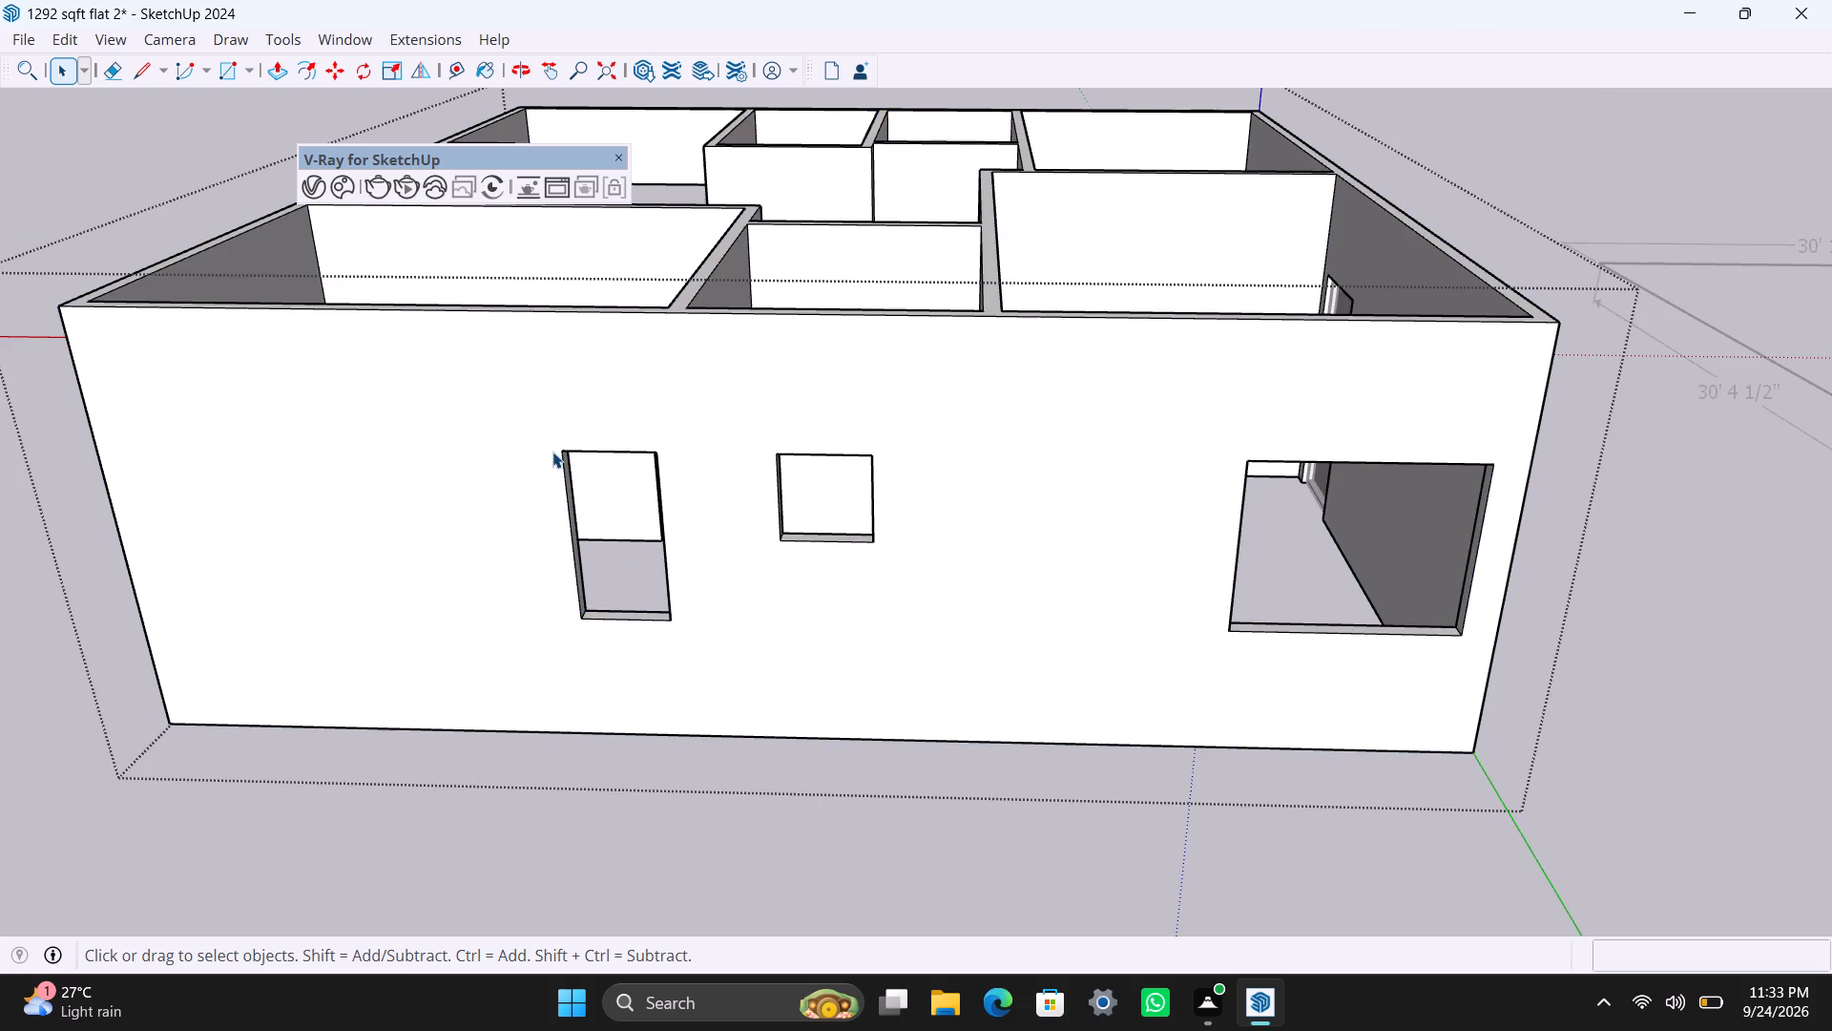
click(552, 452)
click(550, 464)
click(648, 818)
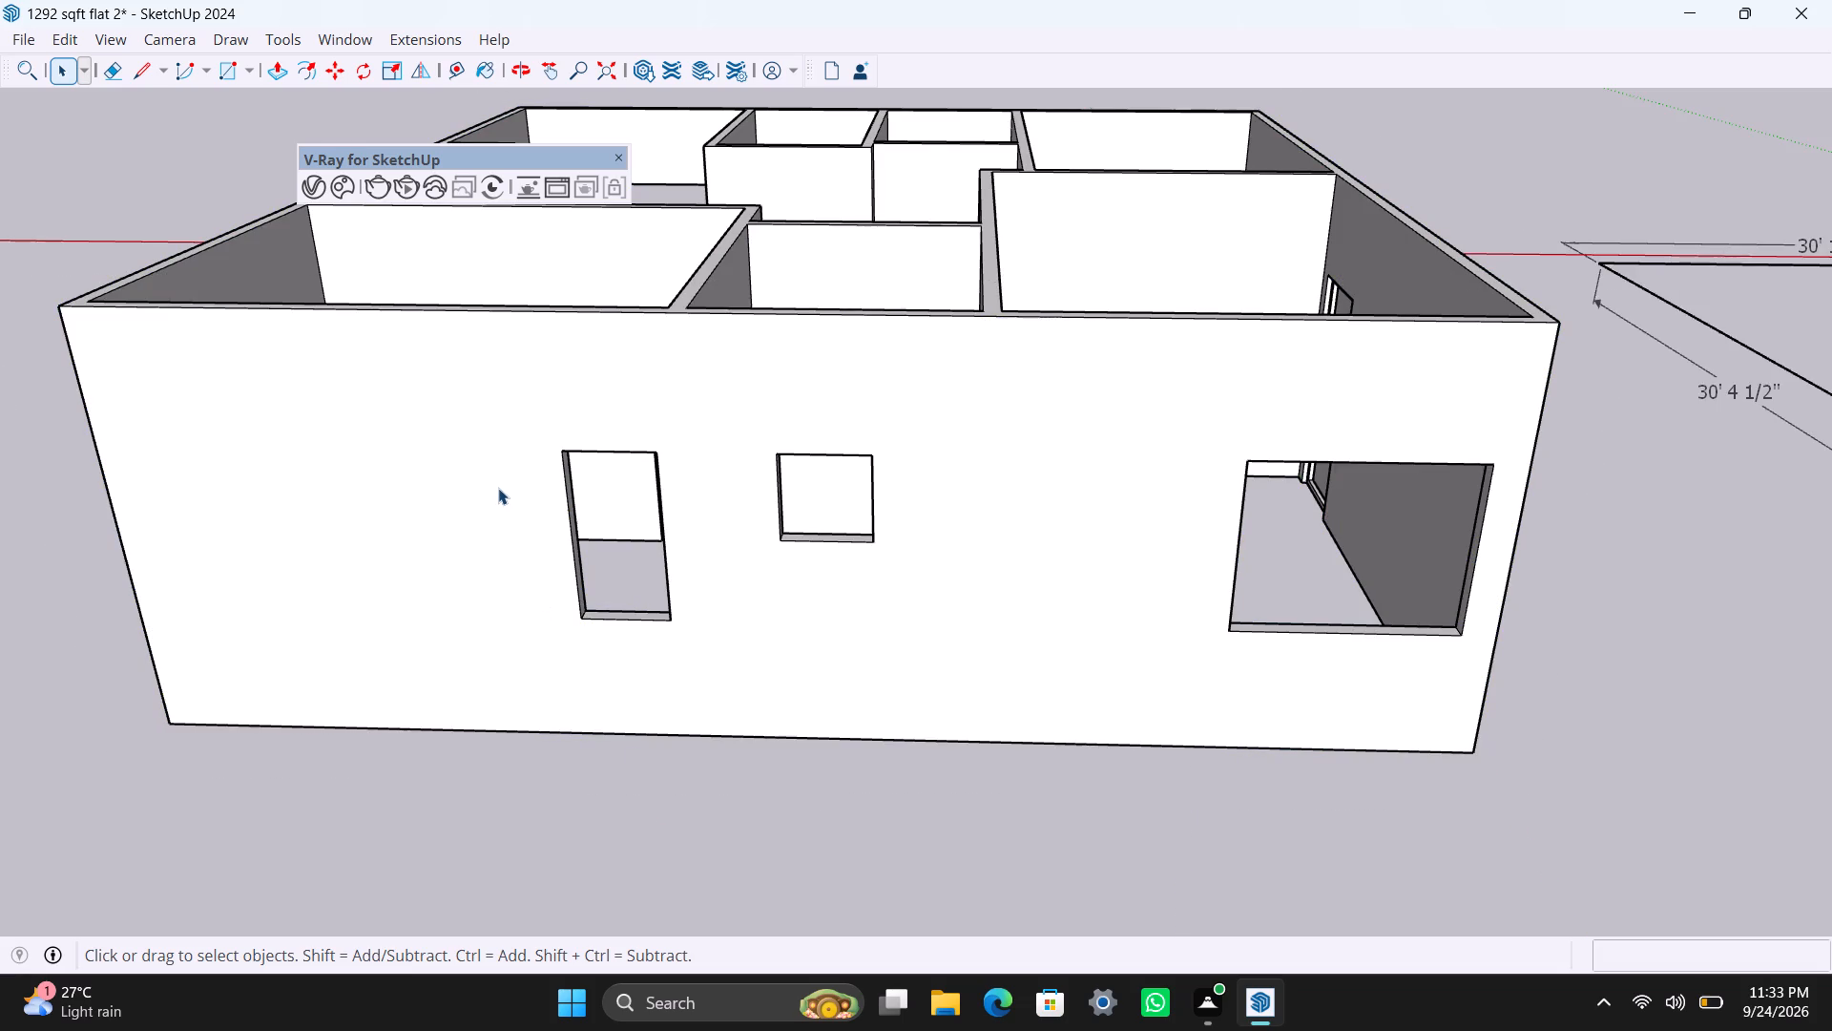
Inside the wall group, draw a rectangle filling the 2' by 4' window opening and make it a group.
double_click(498, 488)
key(r)
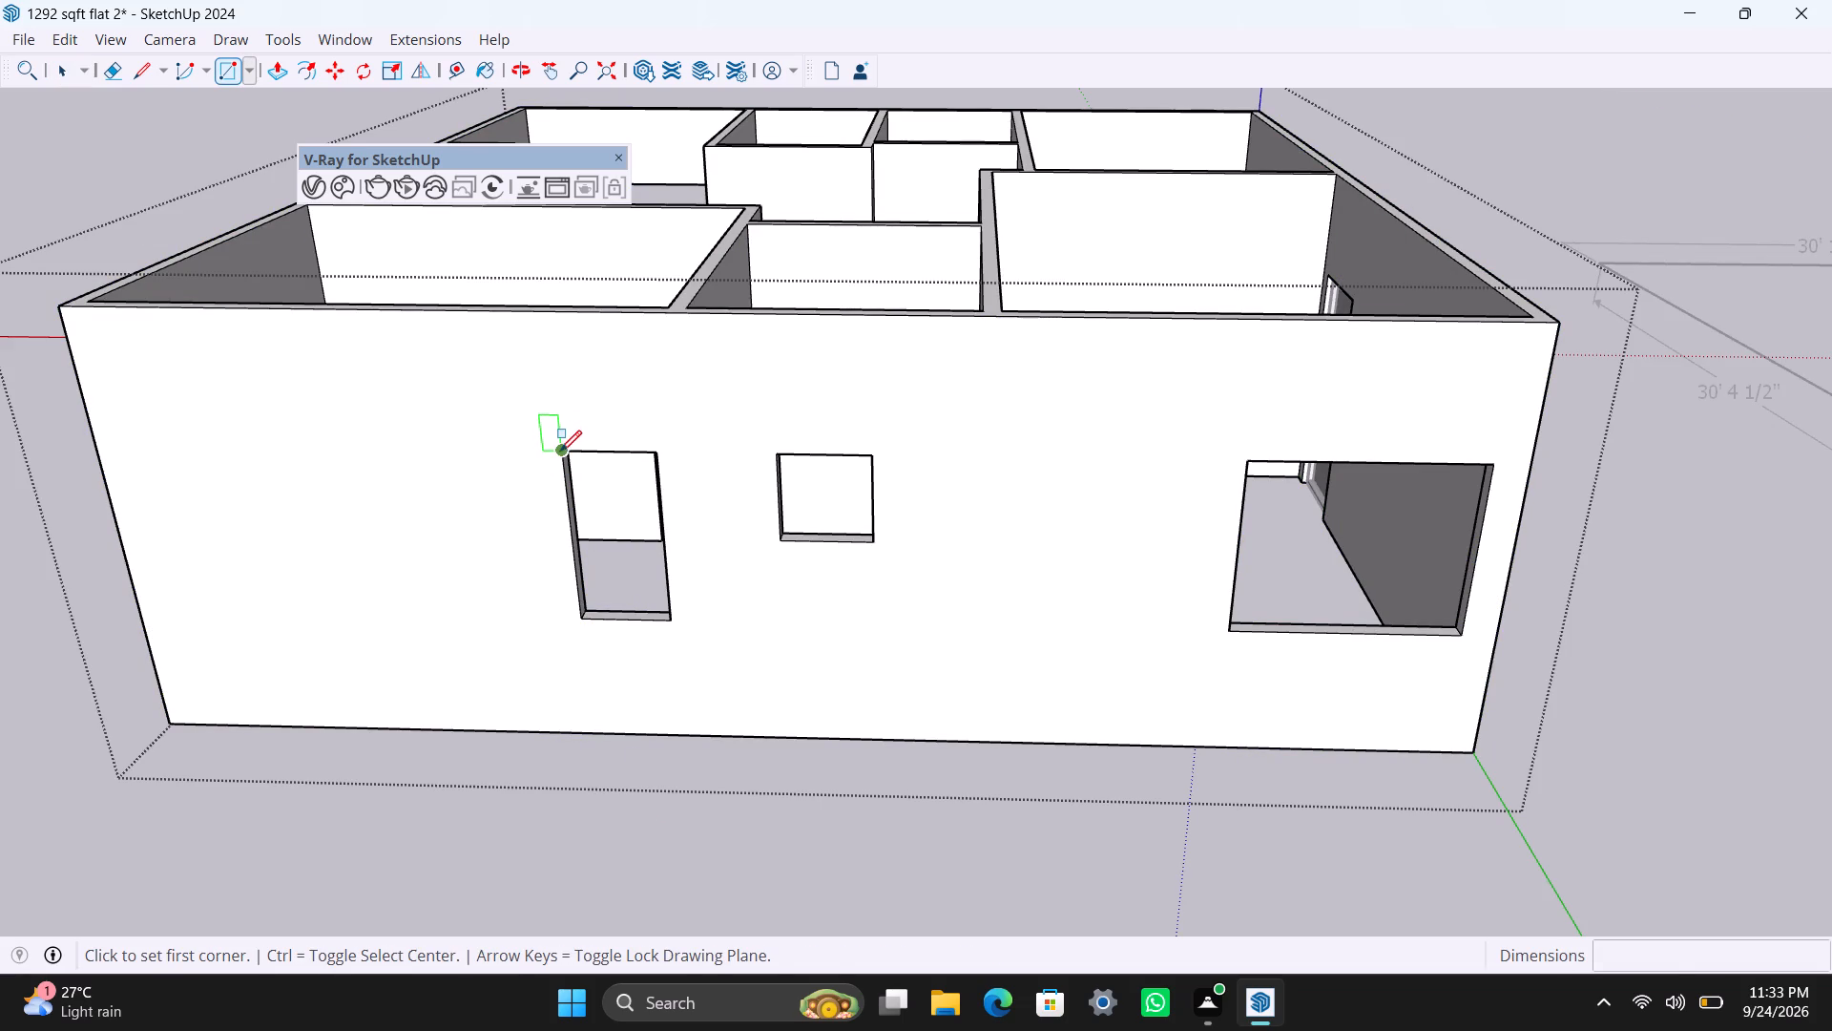
click(560, 452)
click(671, 621)
key(space)
double_click(621, 583)
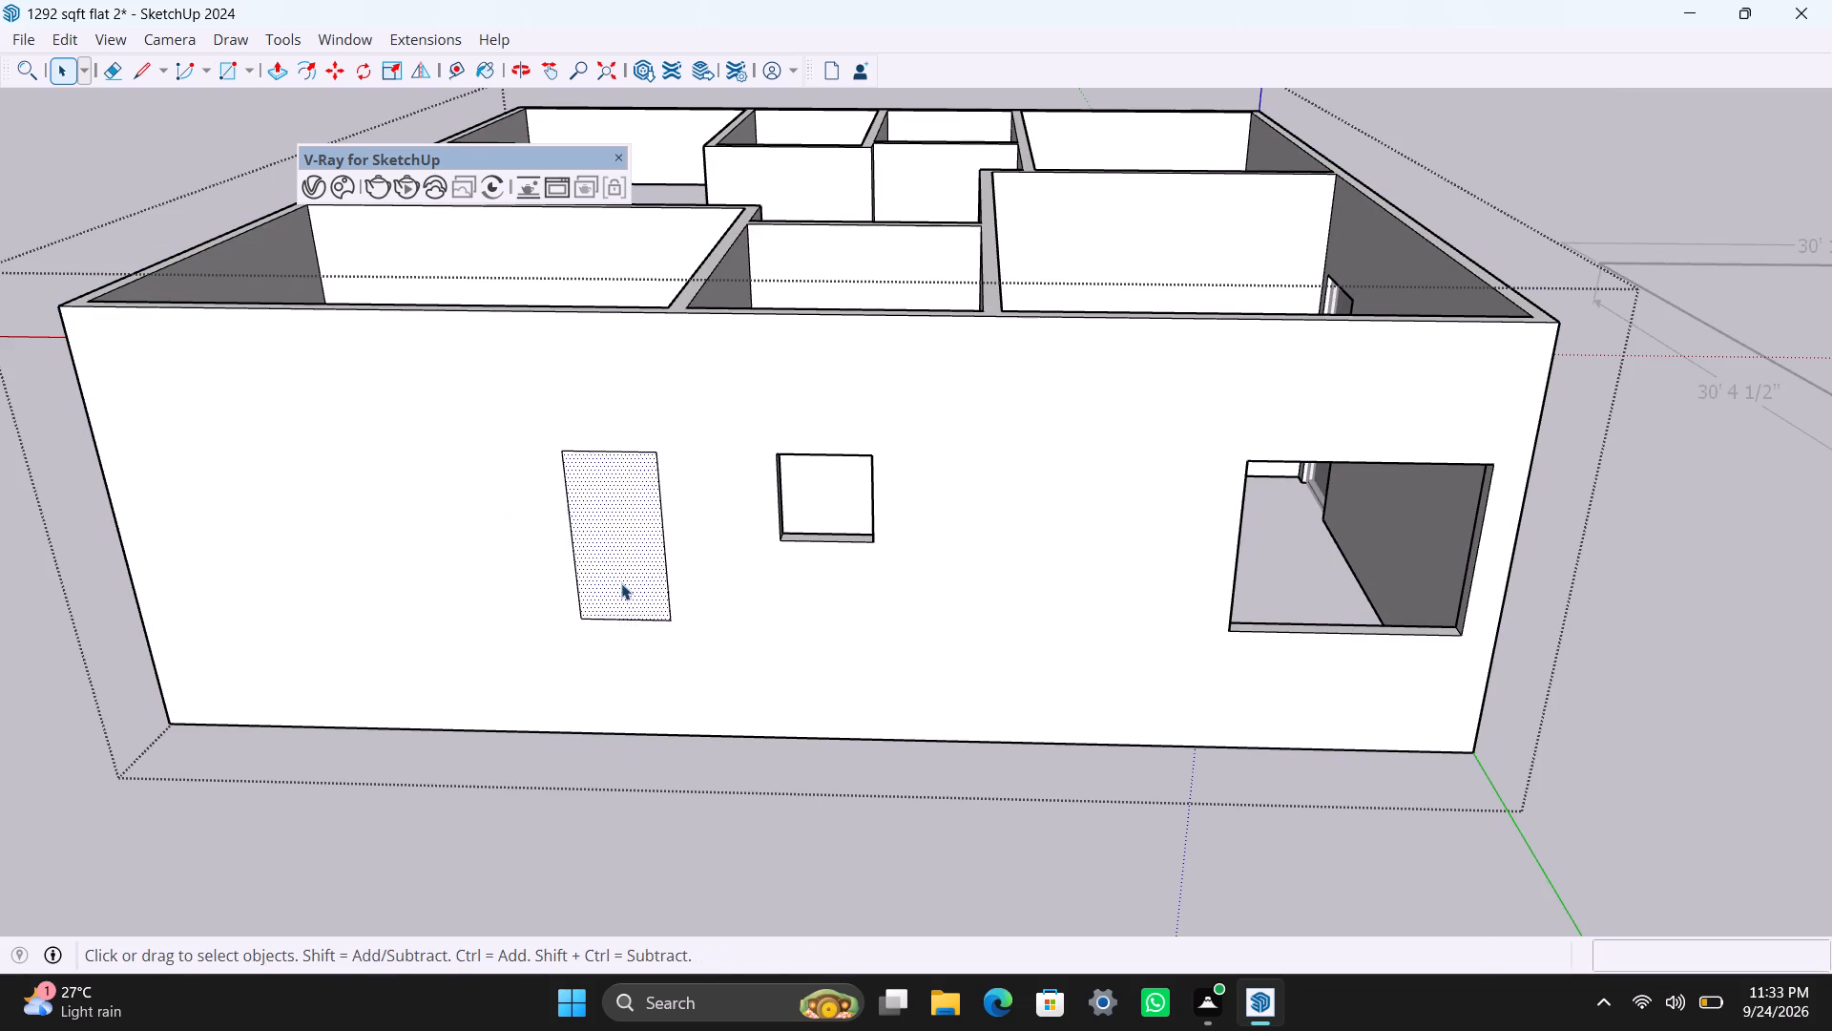
right_click(620, 581)
click(711, 238)
Open the new window group and offset the rectangle's outline 2" inward to form the window frame.
scroll(588, 479, up, 3)
triple_click(588, 479)
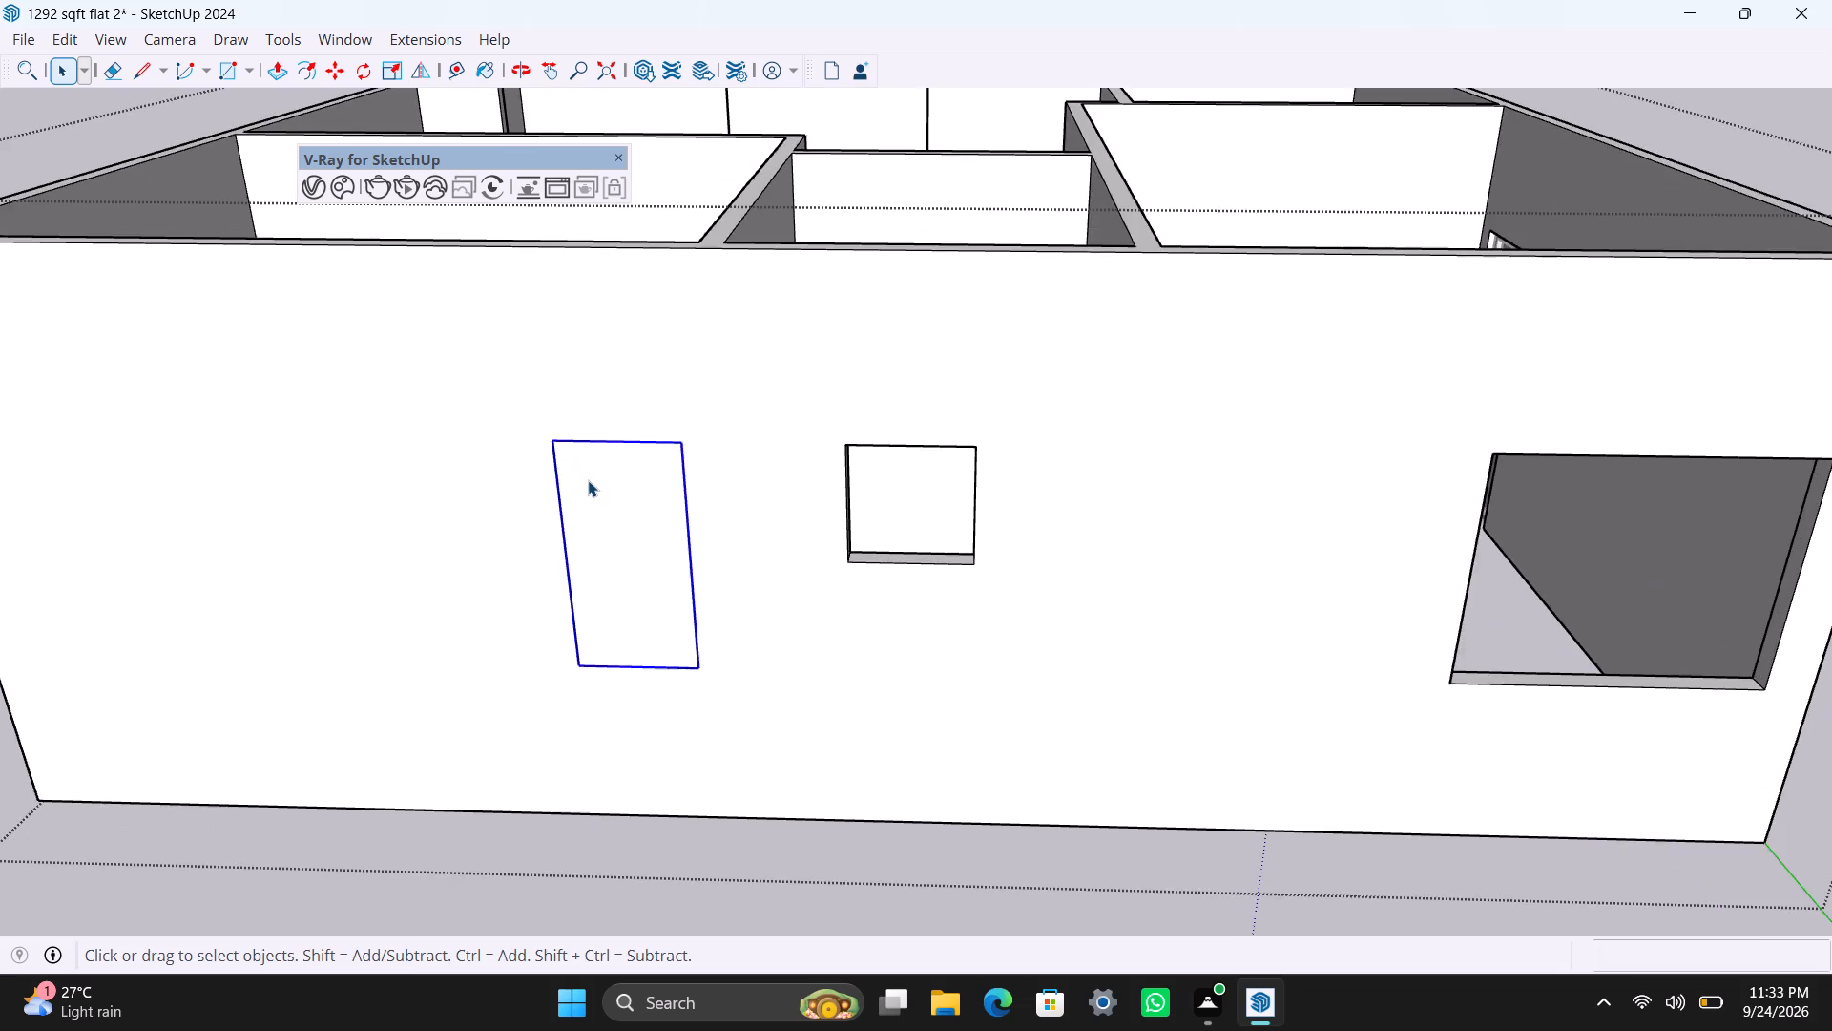
key(f)
click(588, 481)
text(2")
key(Return)
key(space)
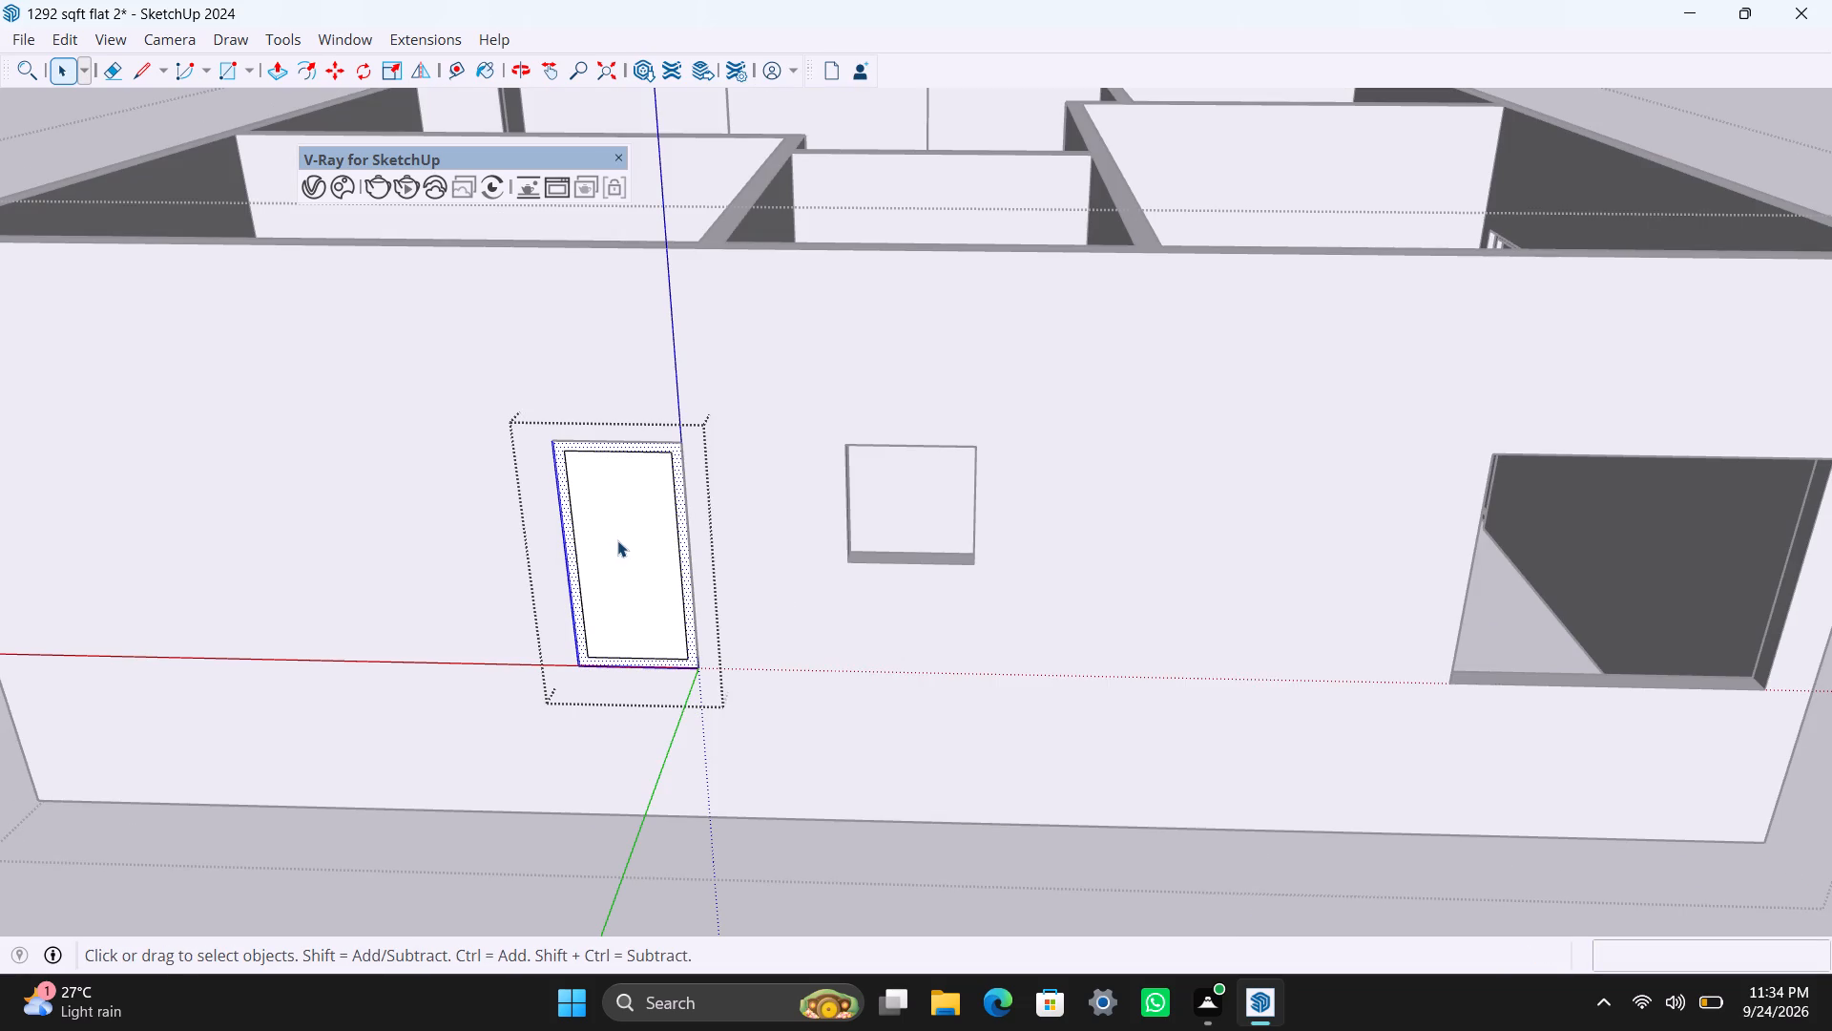
Delete the face inside the 2' by 4' window frame and thicken the frame with two 1.5" push/pulls.
click(617, 540)
key(Delete)
scroll(575, 606, up, 4)
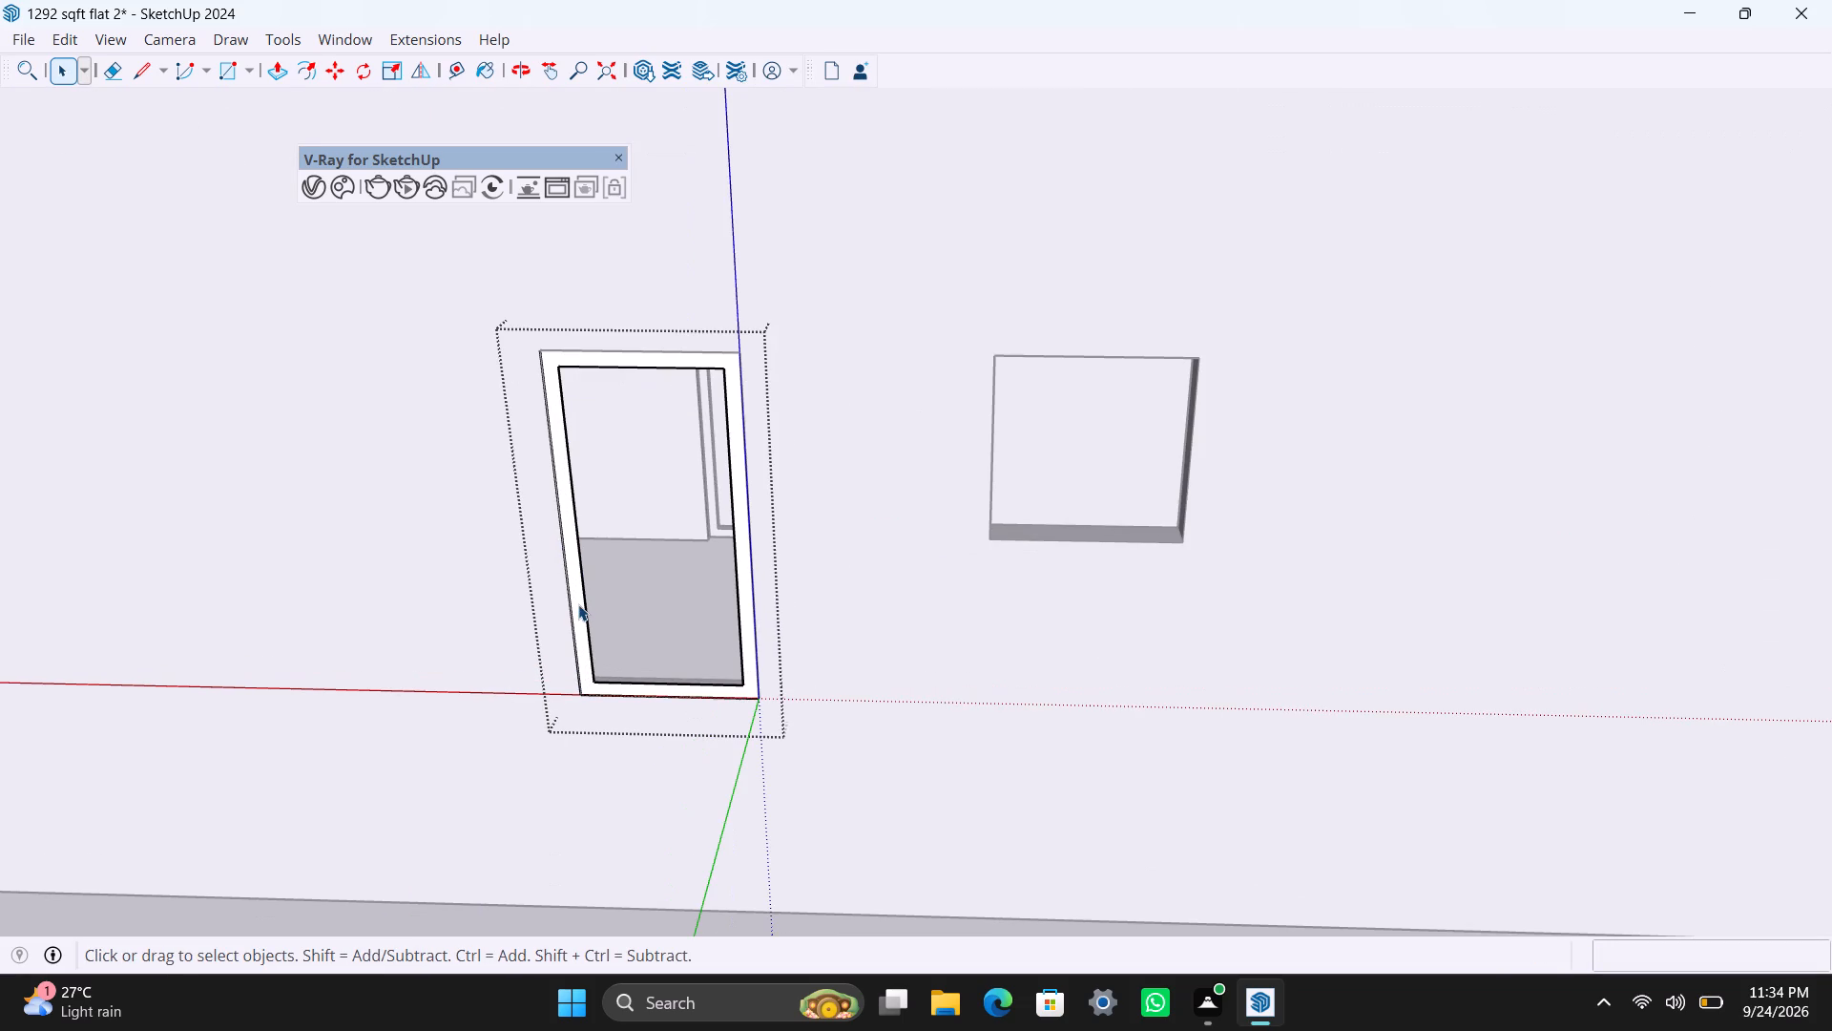
click(578, 604)
key(p)
drag(579, 604, 588, 594)
text(1.5")
key(Return)
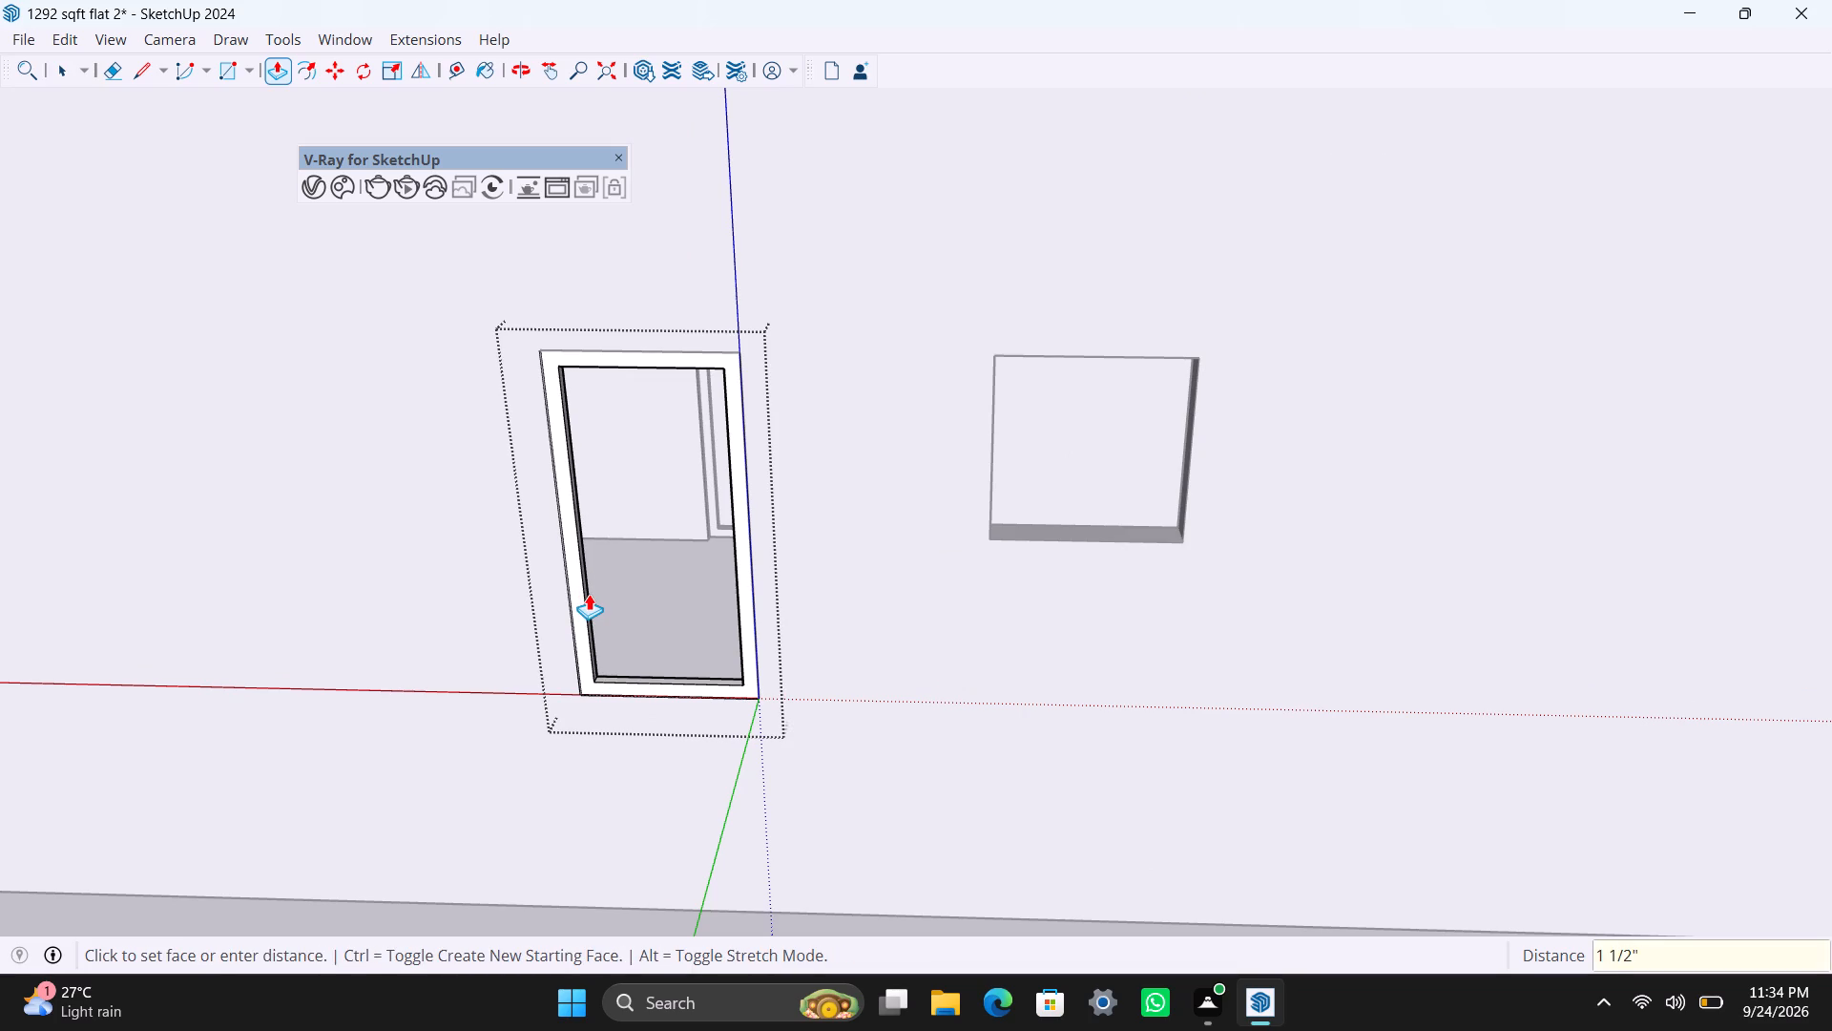
click(582, 614)
text(1.5")
key(Return)
key(space)
Draw a 3' 8" by 1' 8" rectangle filling the frame's inner opening and make it a group for the window panel.
key(r)
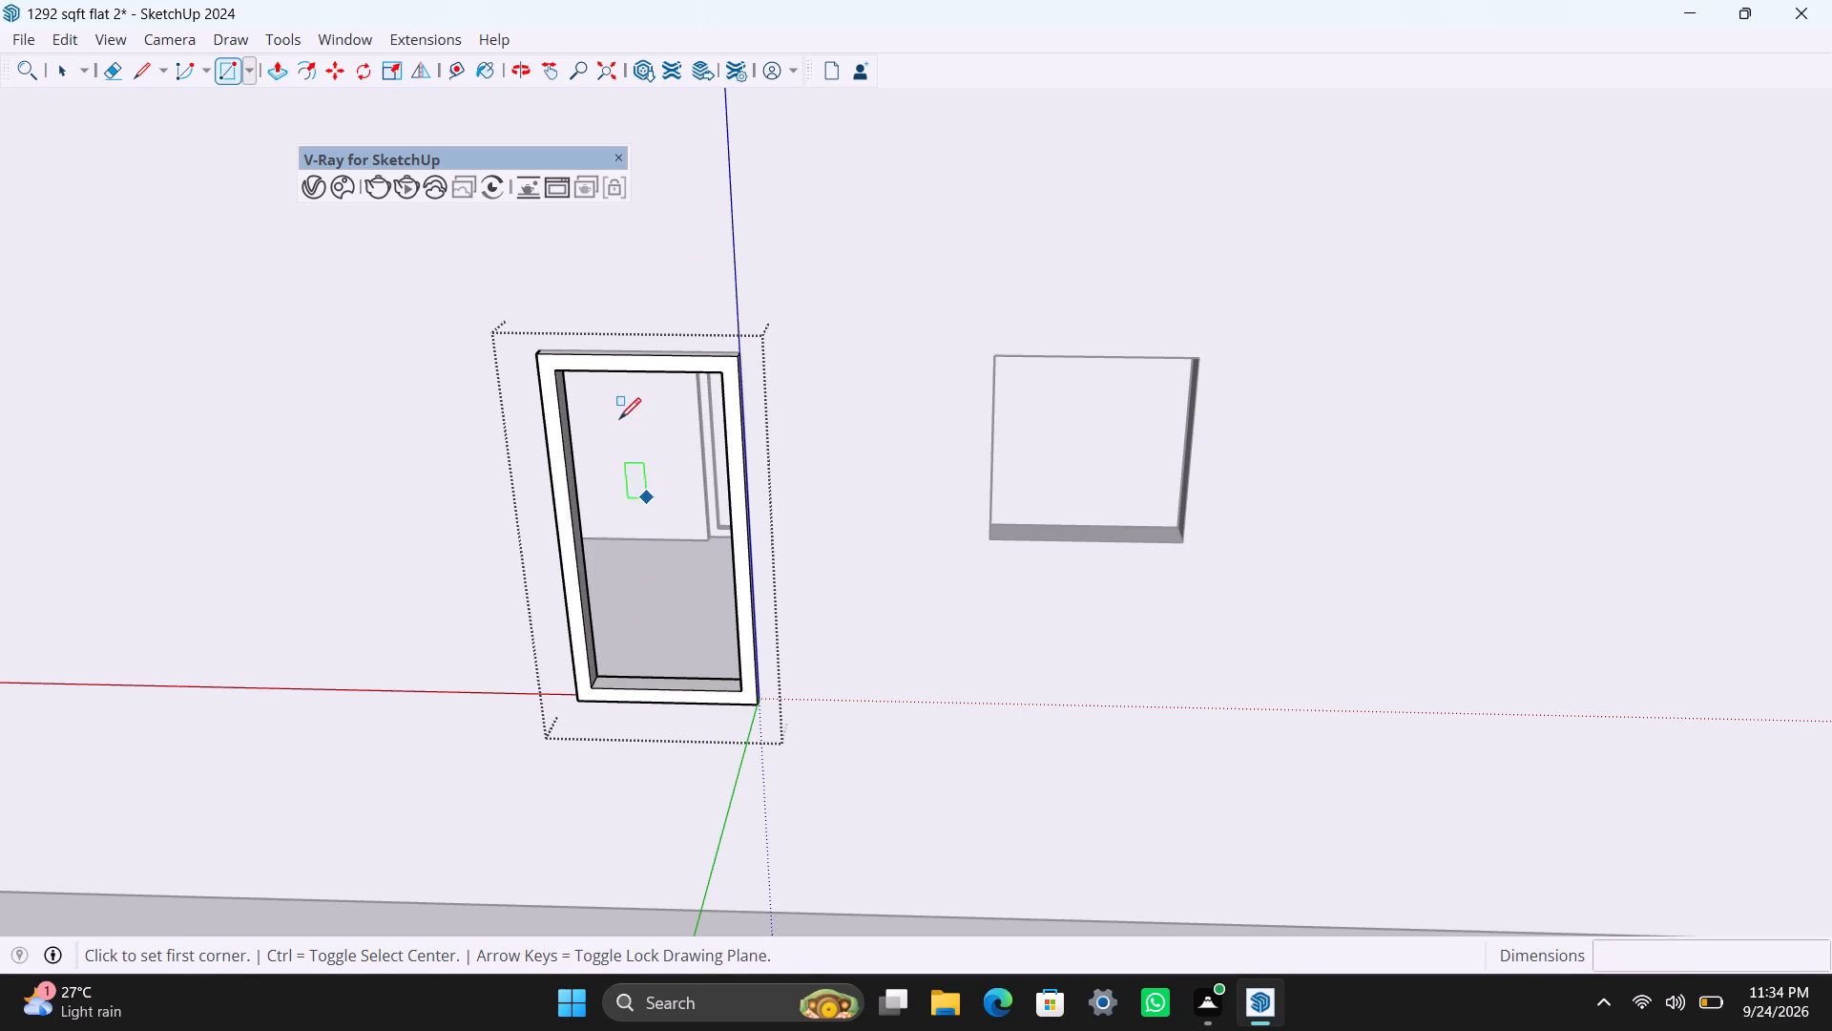
click(559, 374)
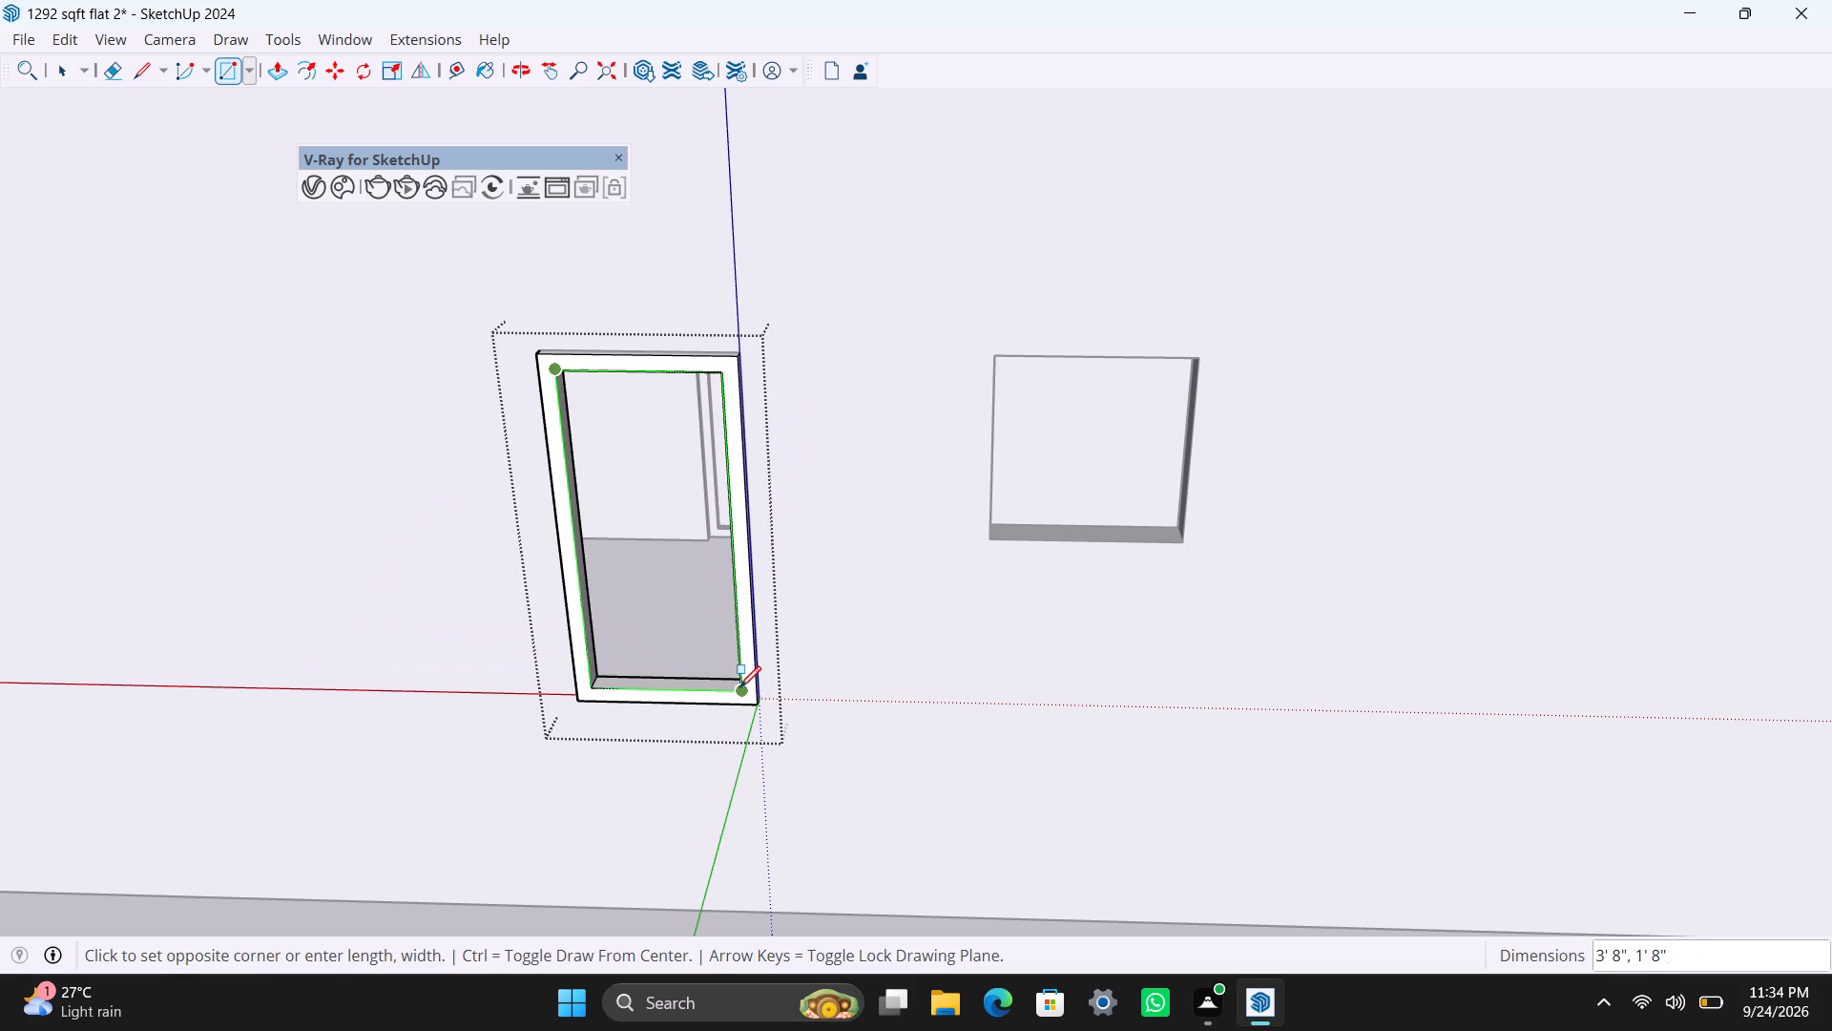
click(740, 687)
key(space)
double_click(690, 608)
right_click(688, 606)
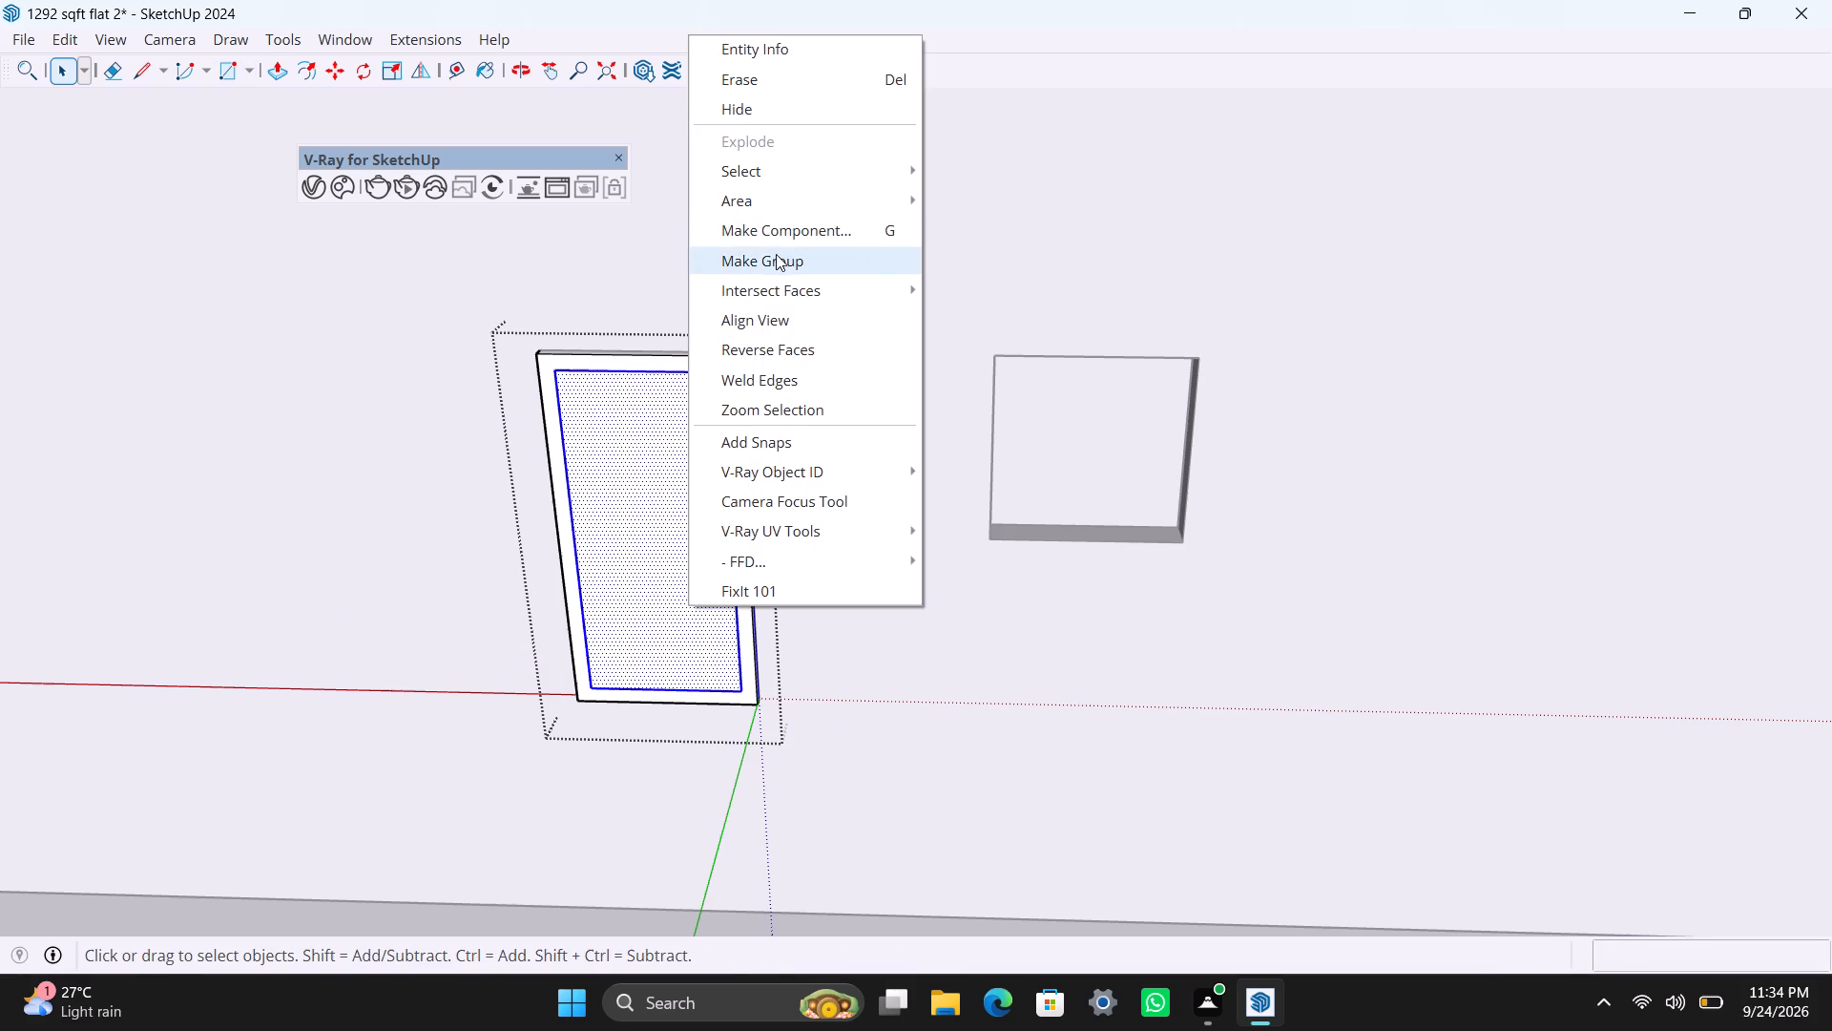
click(776, 258)
Open the panel group, push/pull its face to 8mm thickness, and close the group.
triple_click(690, 555)
key(p)
drag(690, 555, 696, 533)
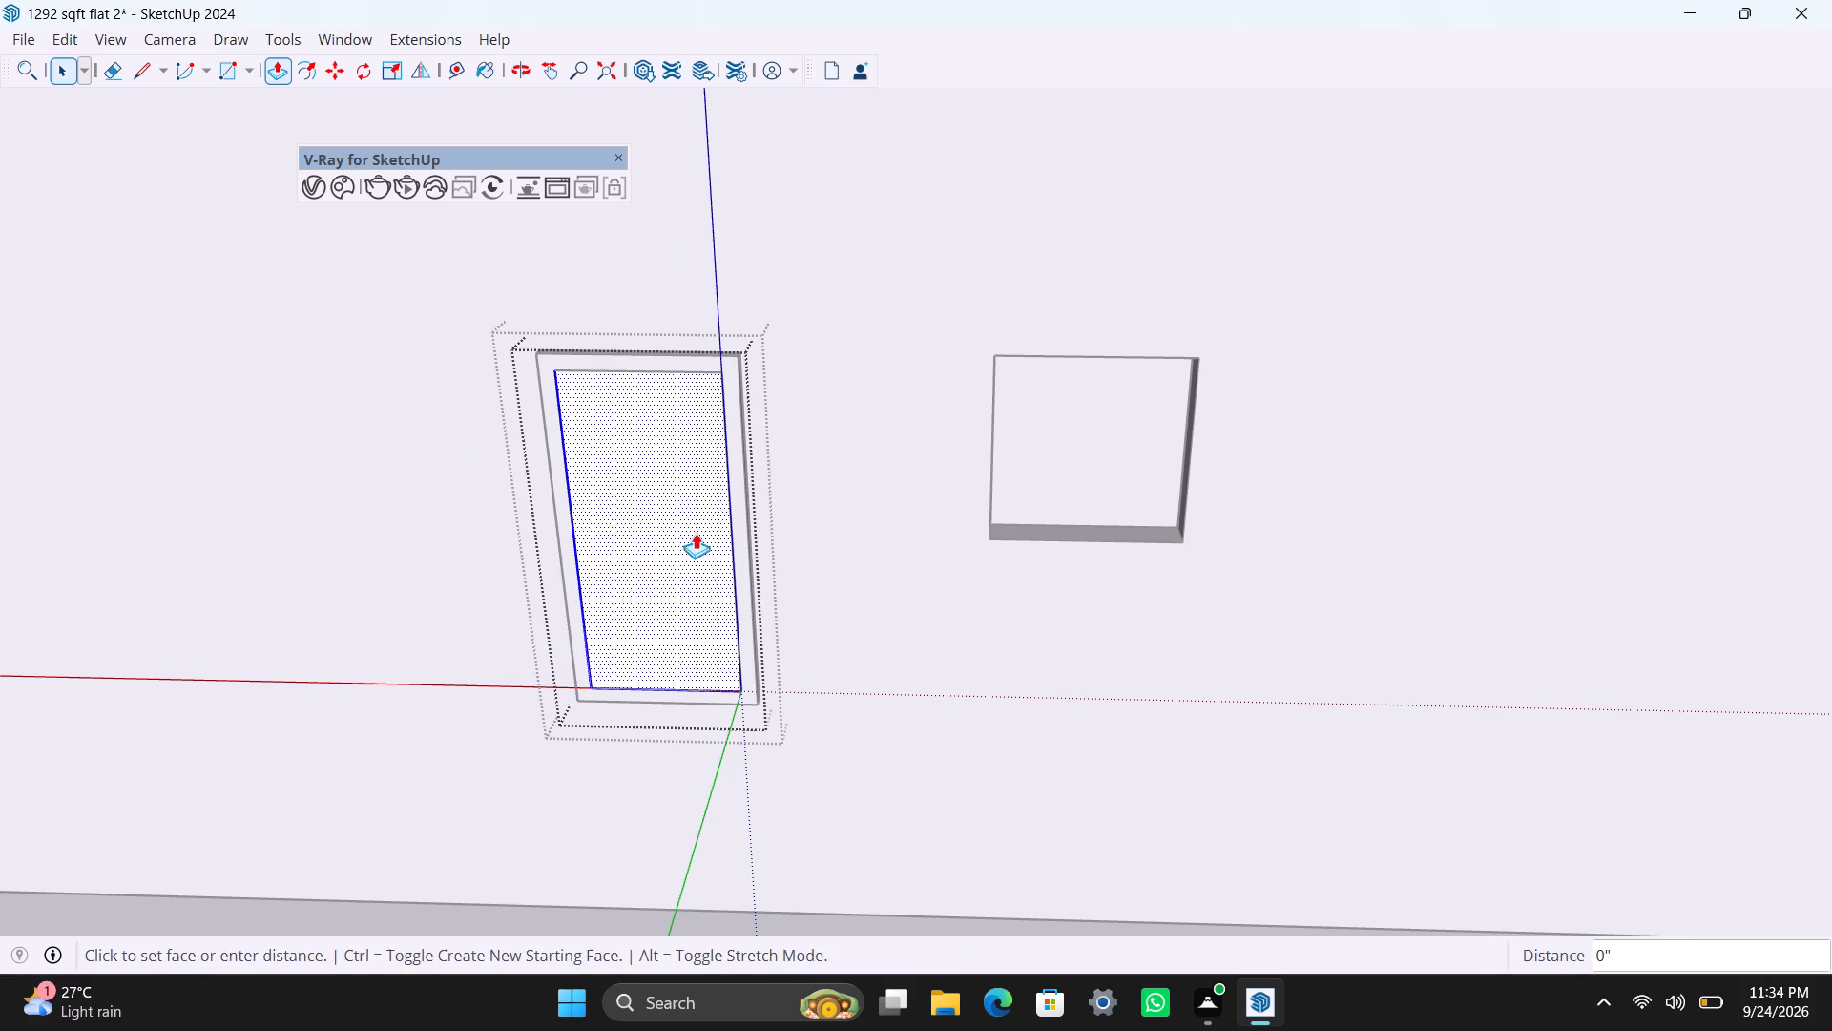
drag(696, 533, 696, 520)
text(8mm)
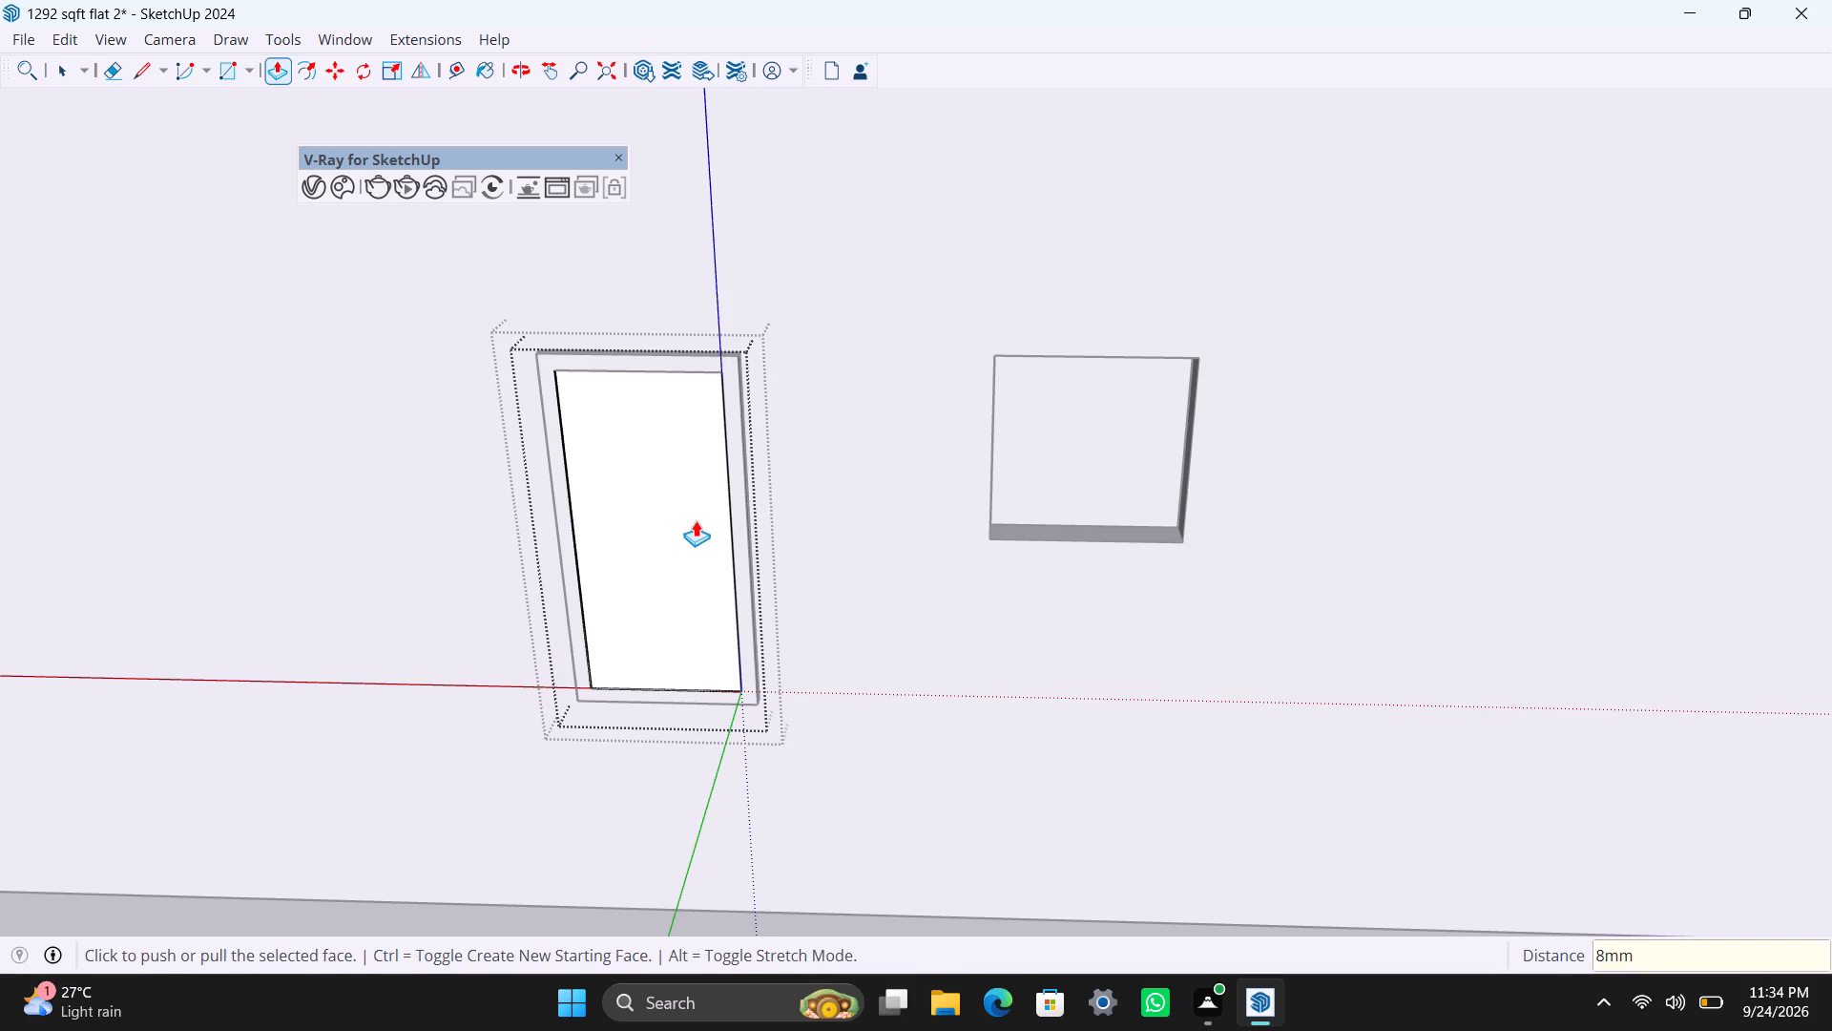
key(Return)
key(space)
click(799, 629)
Move the window panel 1" back into the frame depth by its lower corner, and close the window group.
click(692, 634)
scroll(699, 656, up, 5)
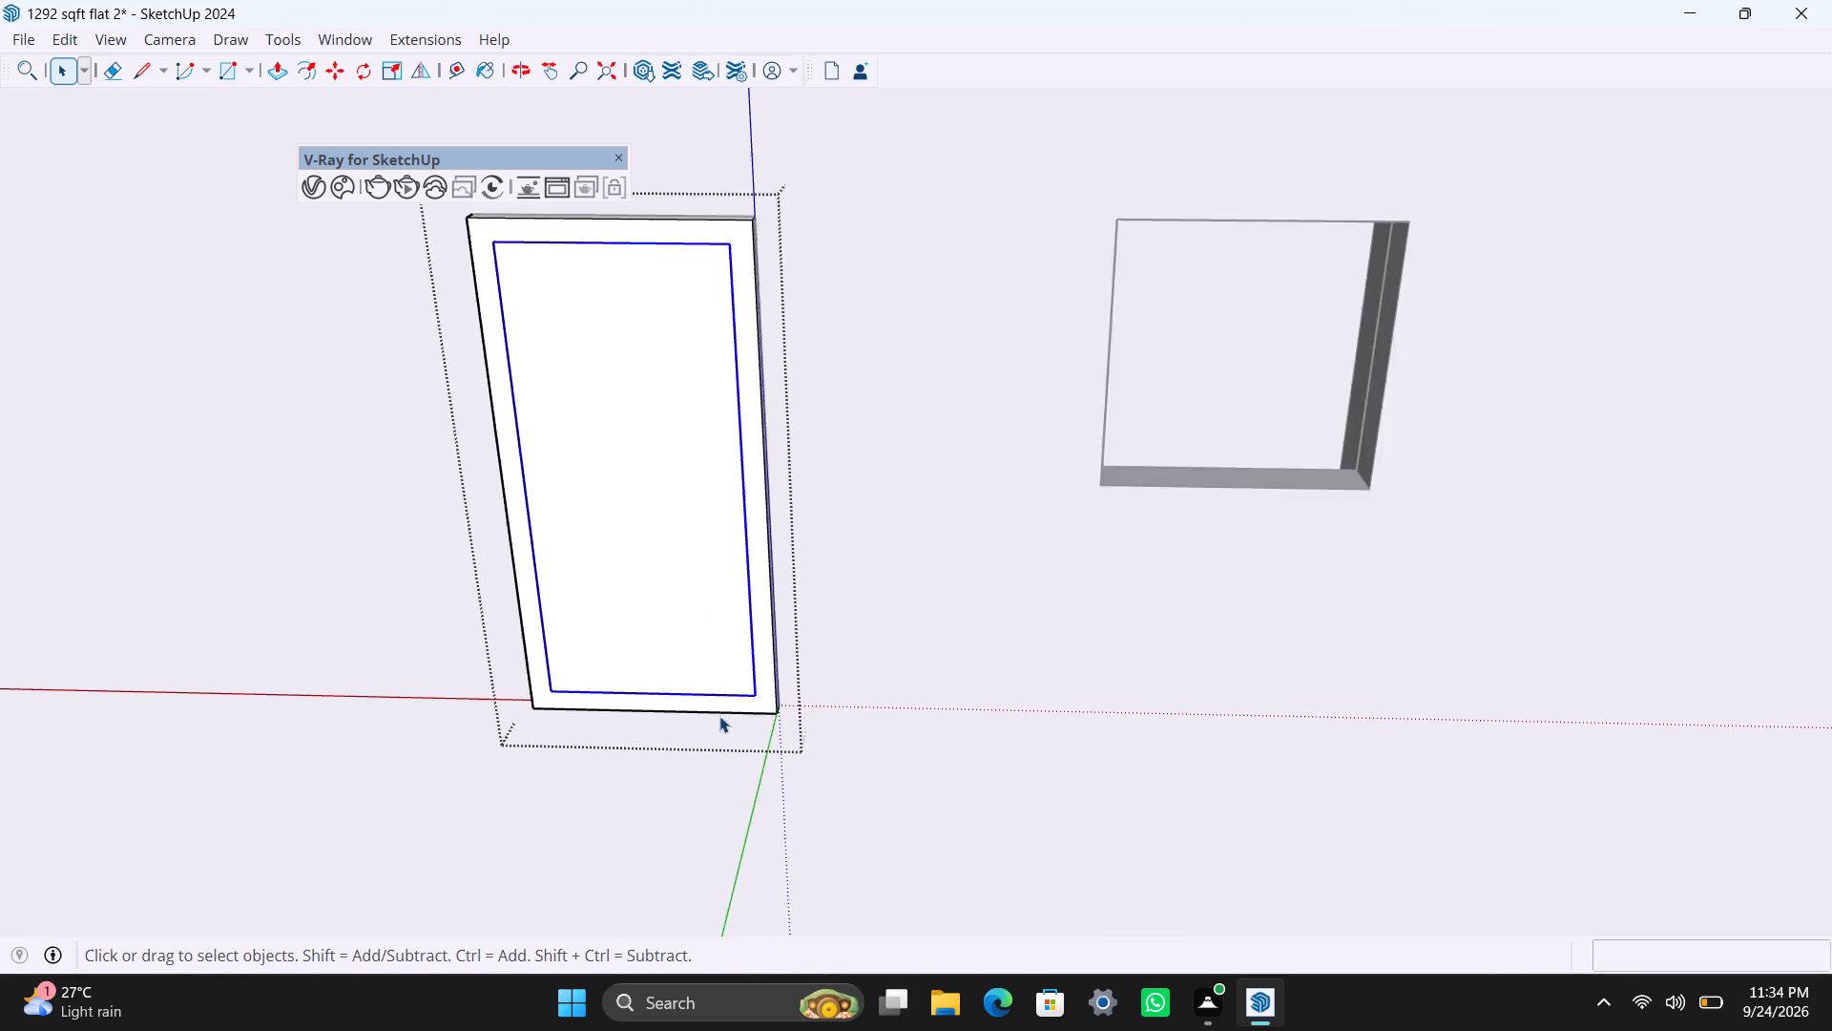
scroll(719, 716, up, 4)
key(m)
click(773, 677)
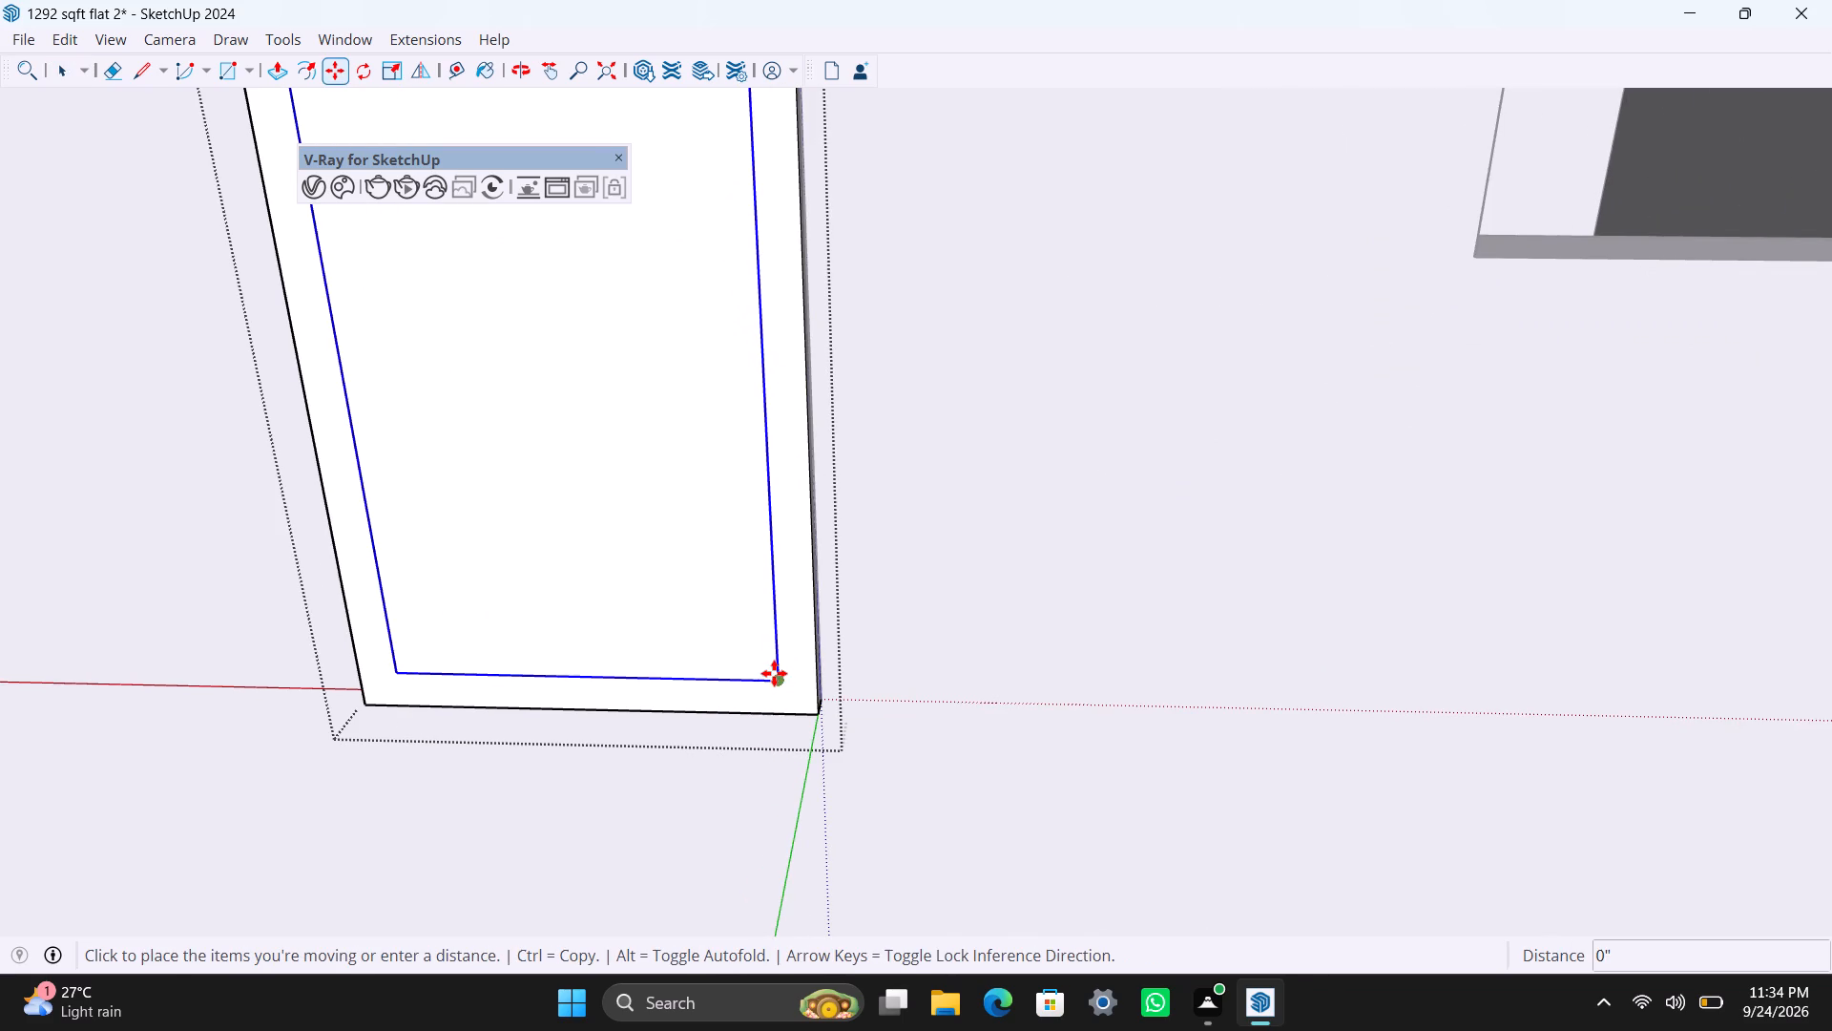
scroll(774, 668, up, 7)
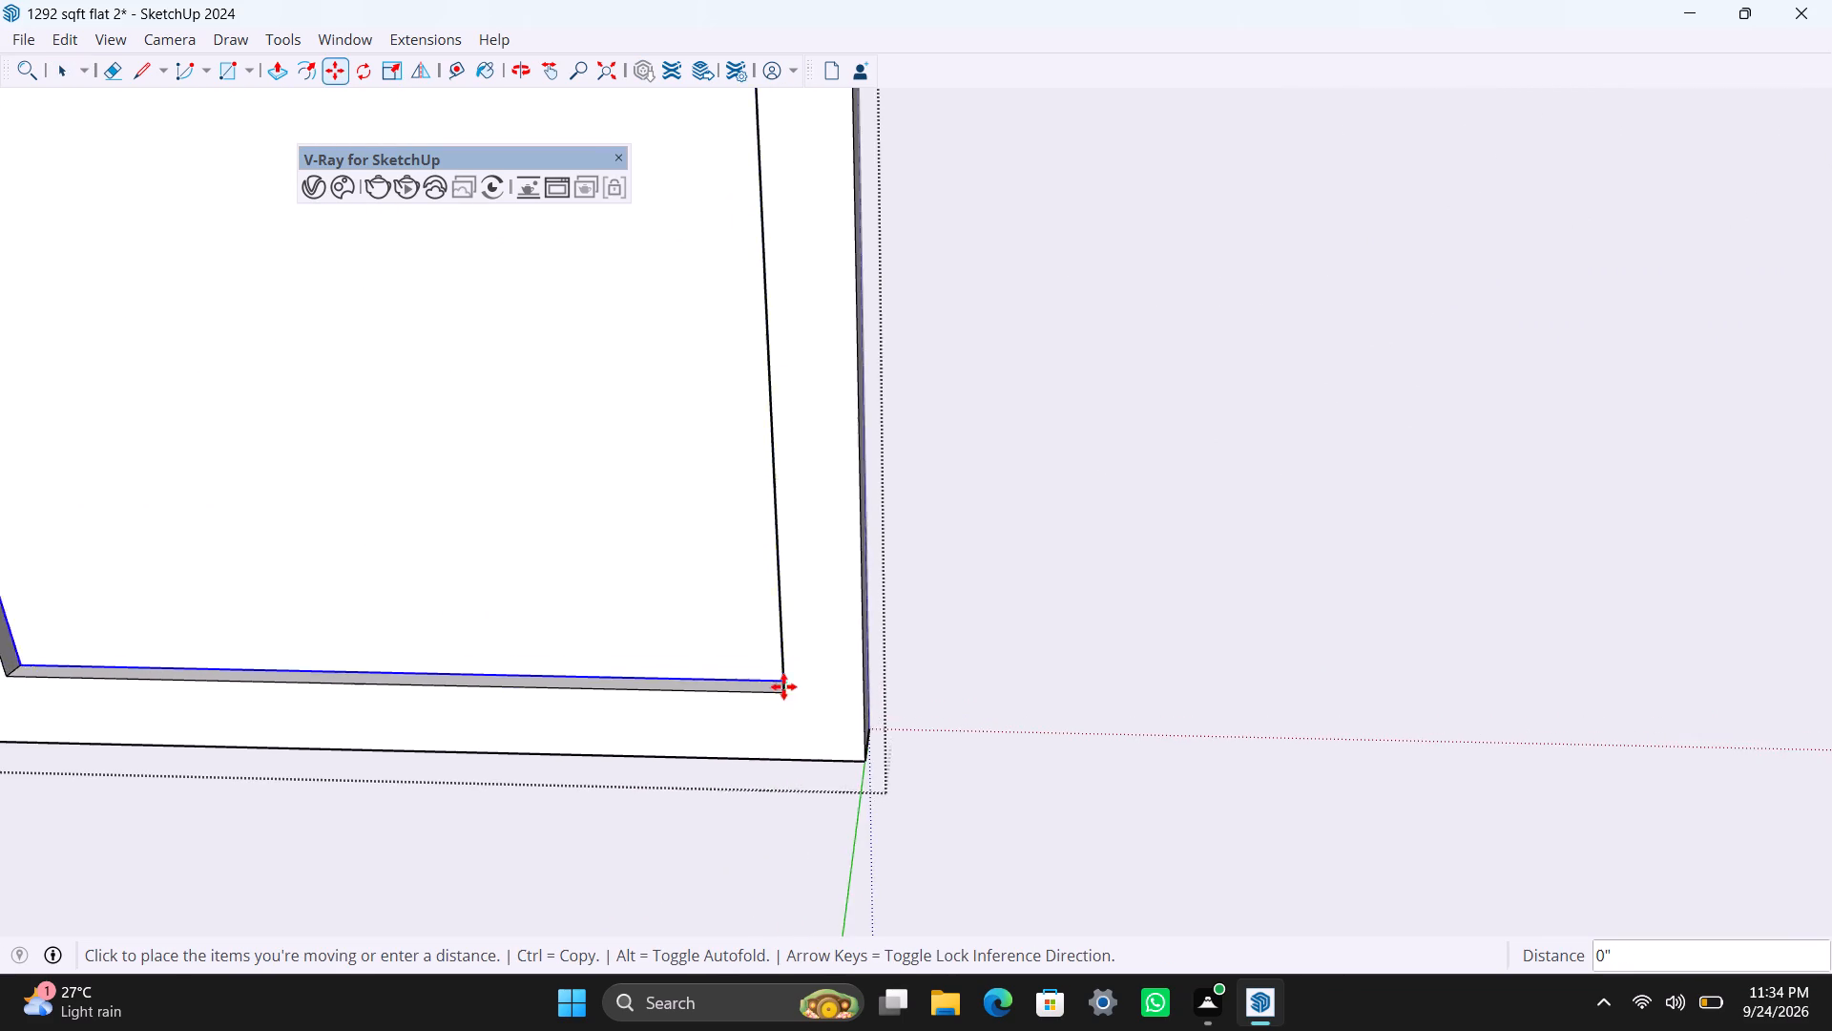
scroll(783, 686, up, 5)
drag(778, 698, 781, 682)
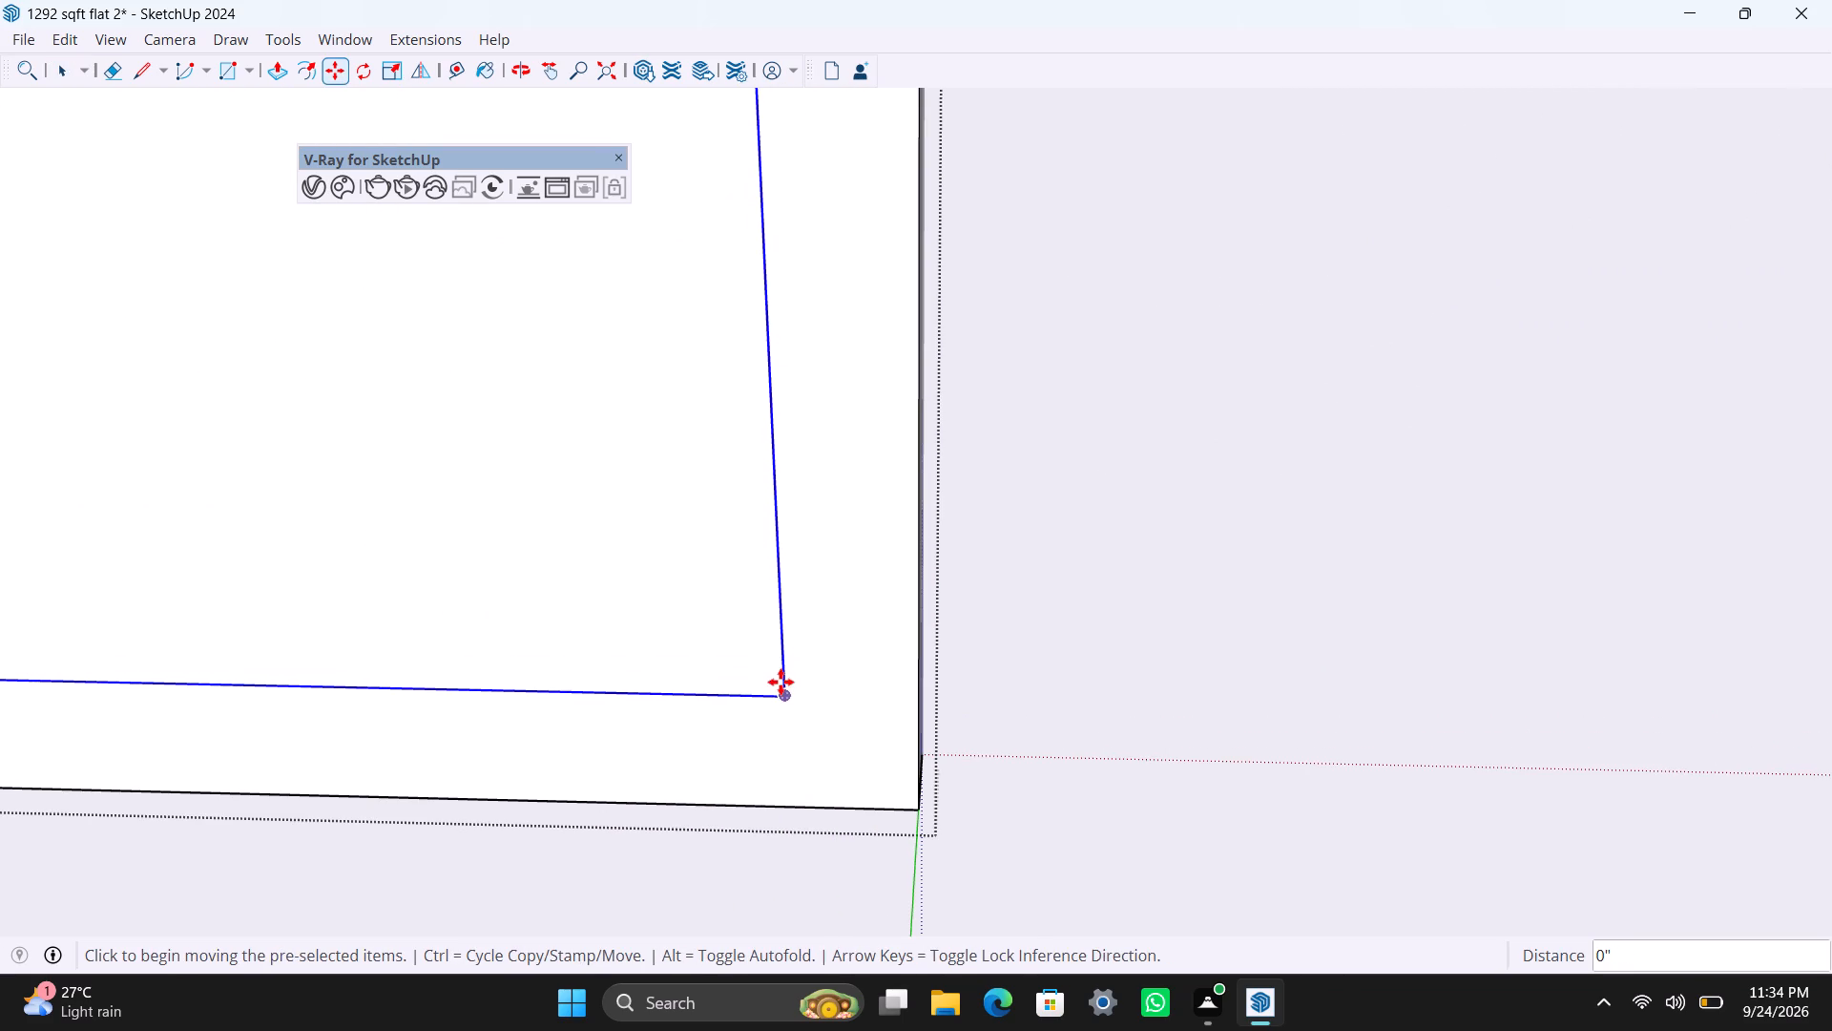
drag(781, 682, 773, 670)
drag(785, 693, 771, 680)
scroll(777, 681, up, 3)
middle_drag(763, 678, 793, 678)
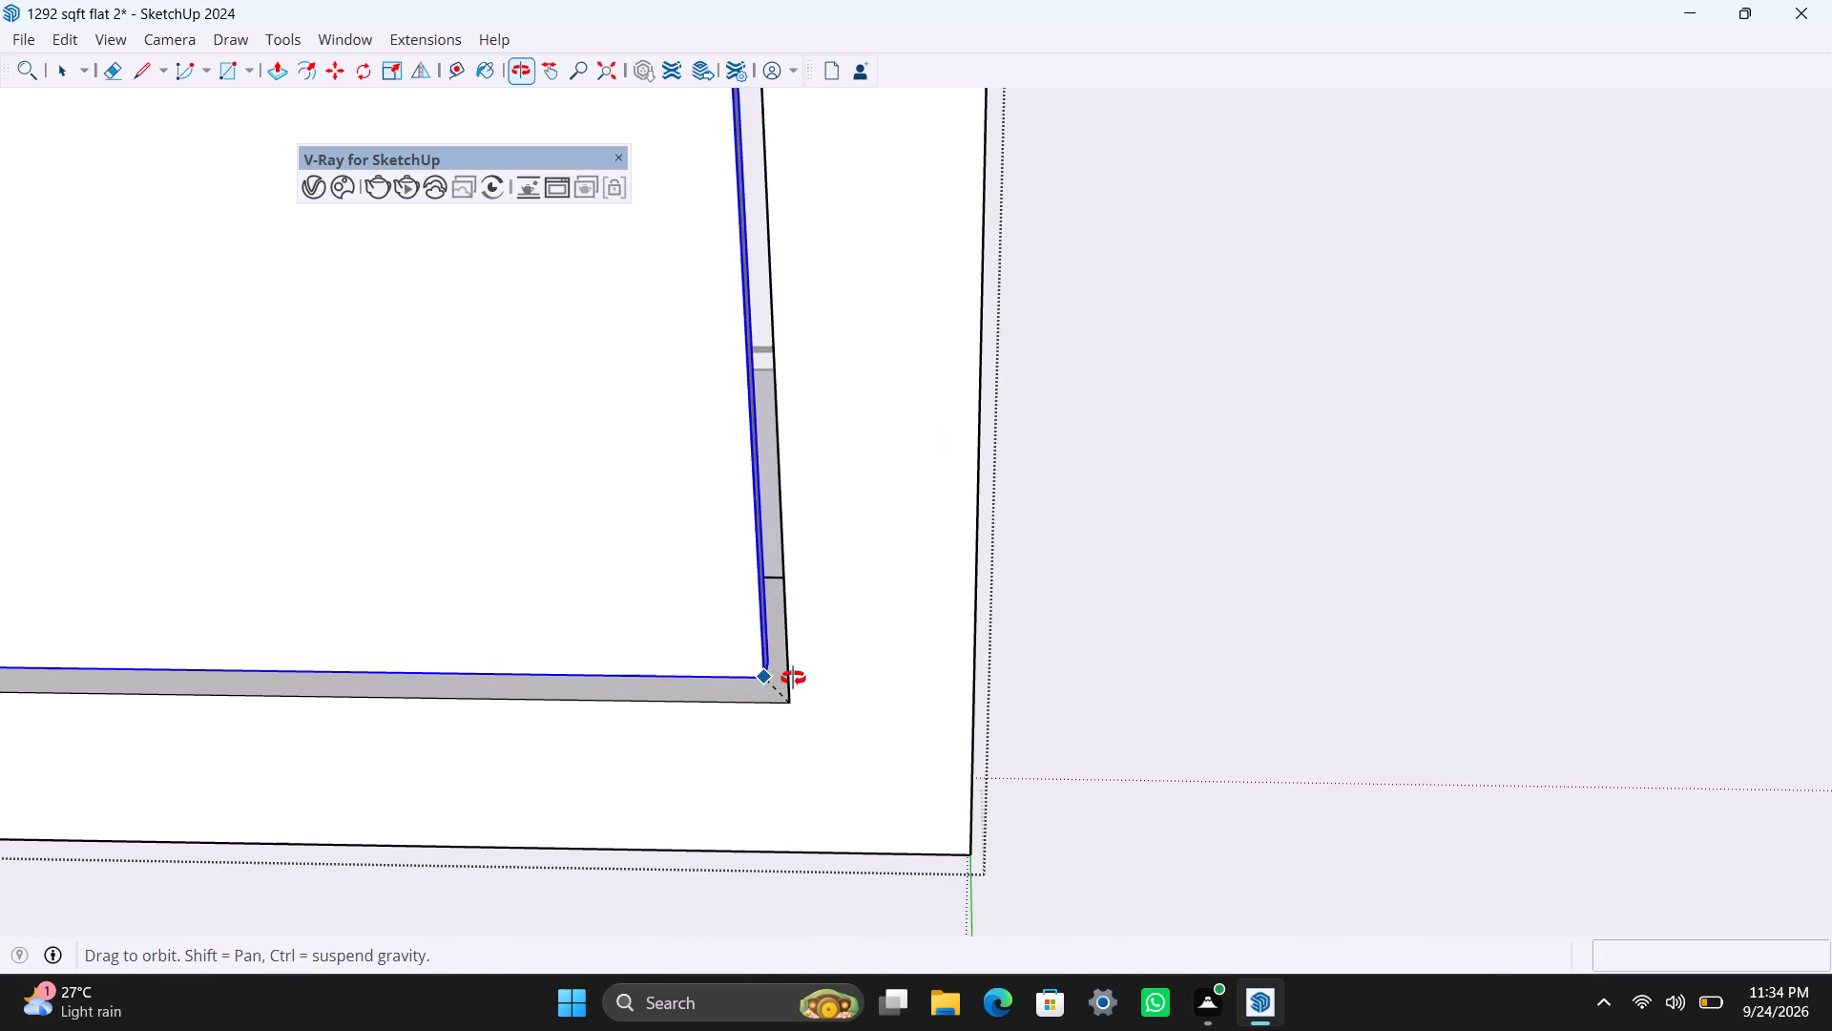
middle_drag(793, 678, 908, 679)
scroll(908, 679, up, 1)
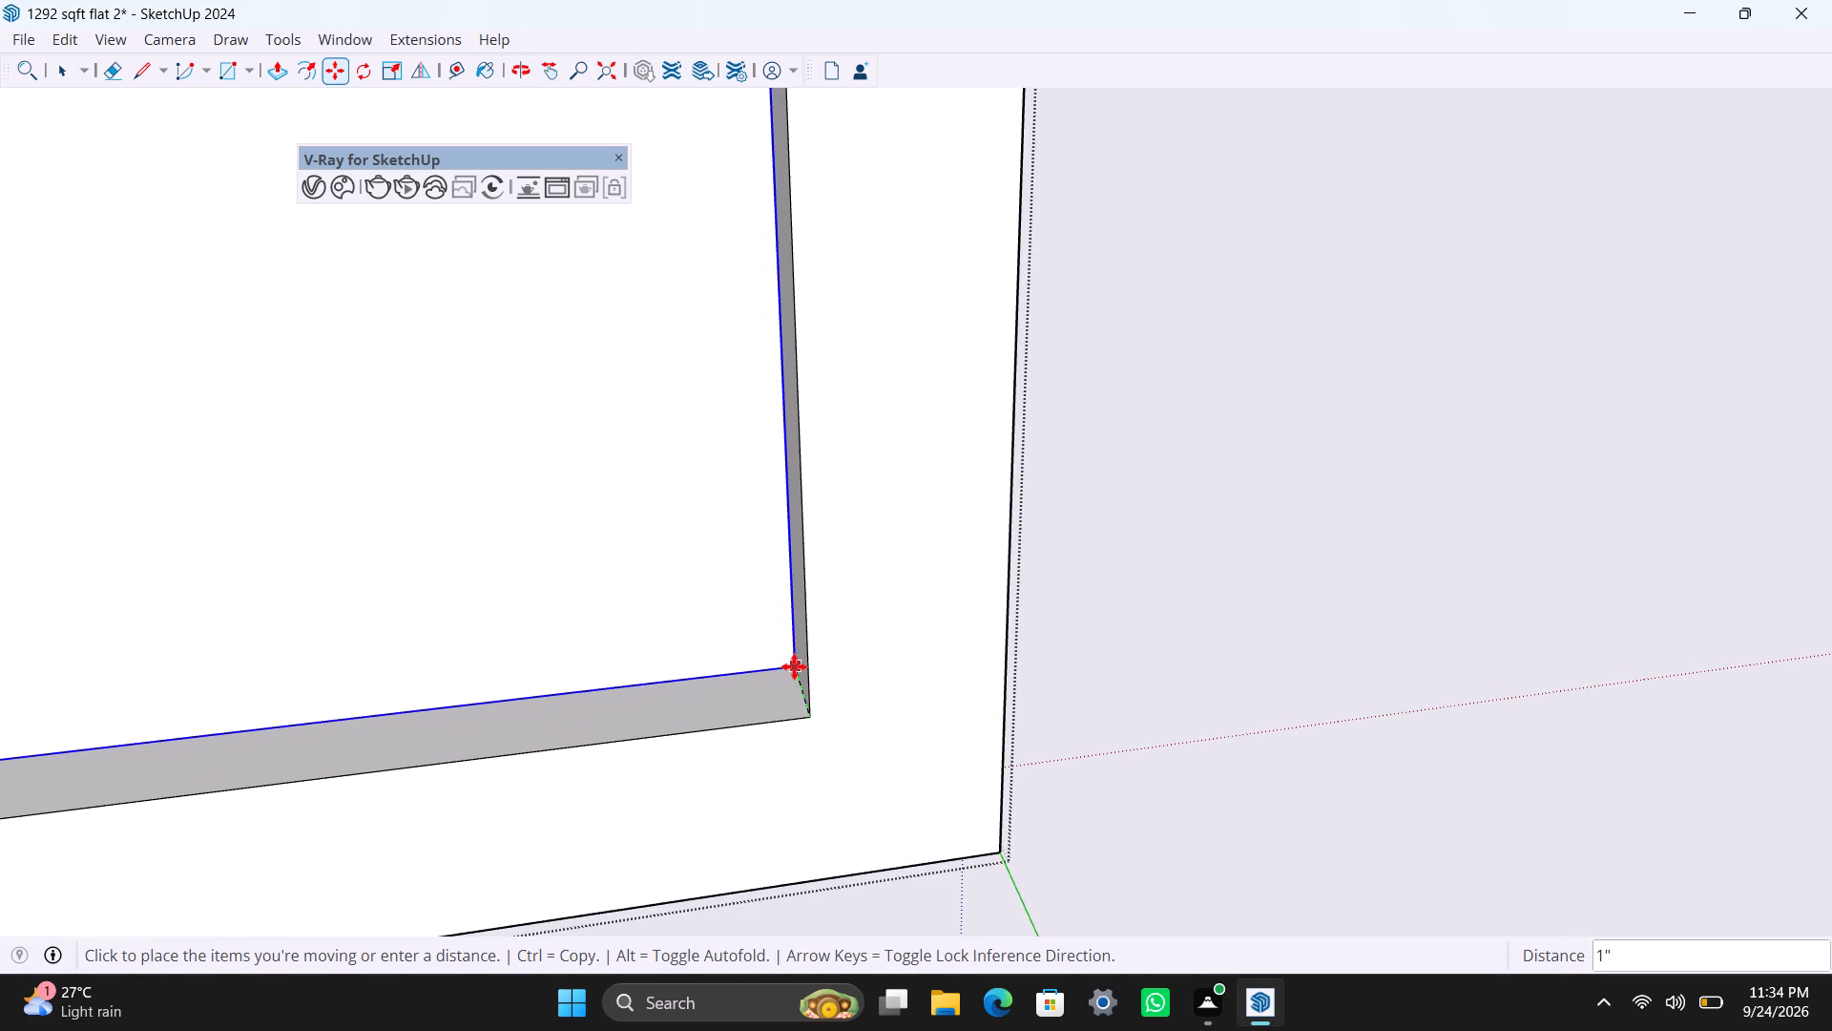
click(794, 666)
key(space)
scroll(747, 688, down, 20)
scroll(747, 688, down, 4)
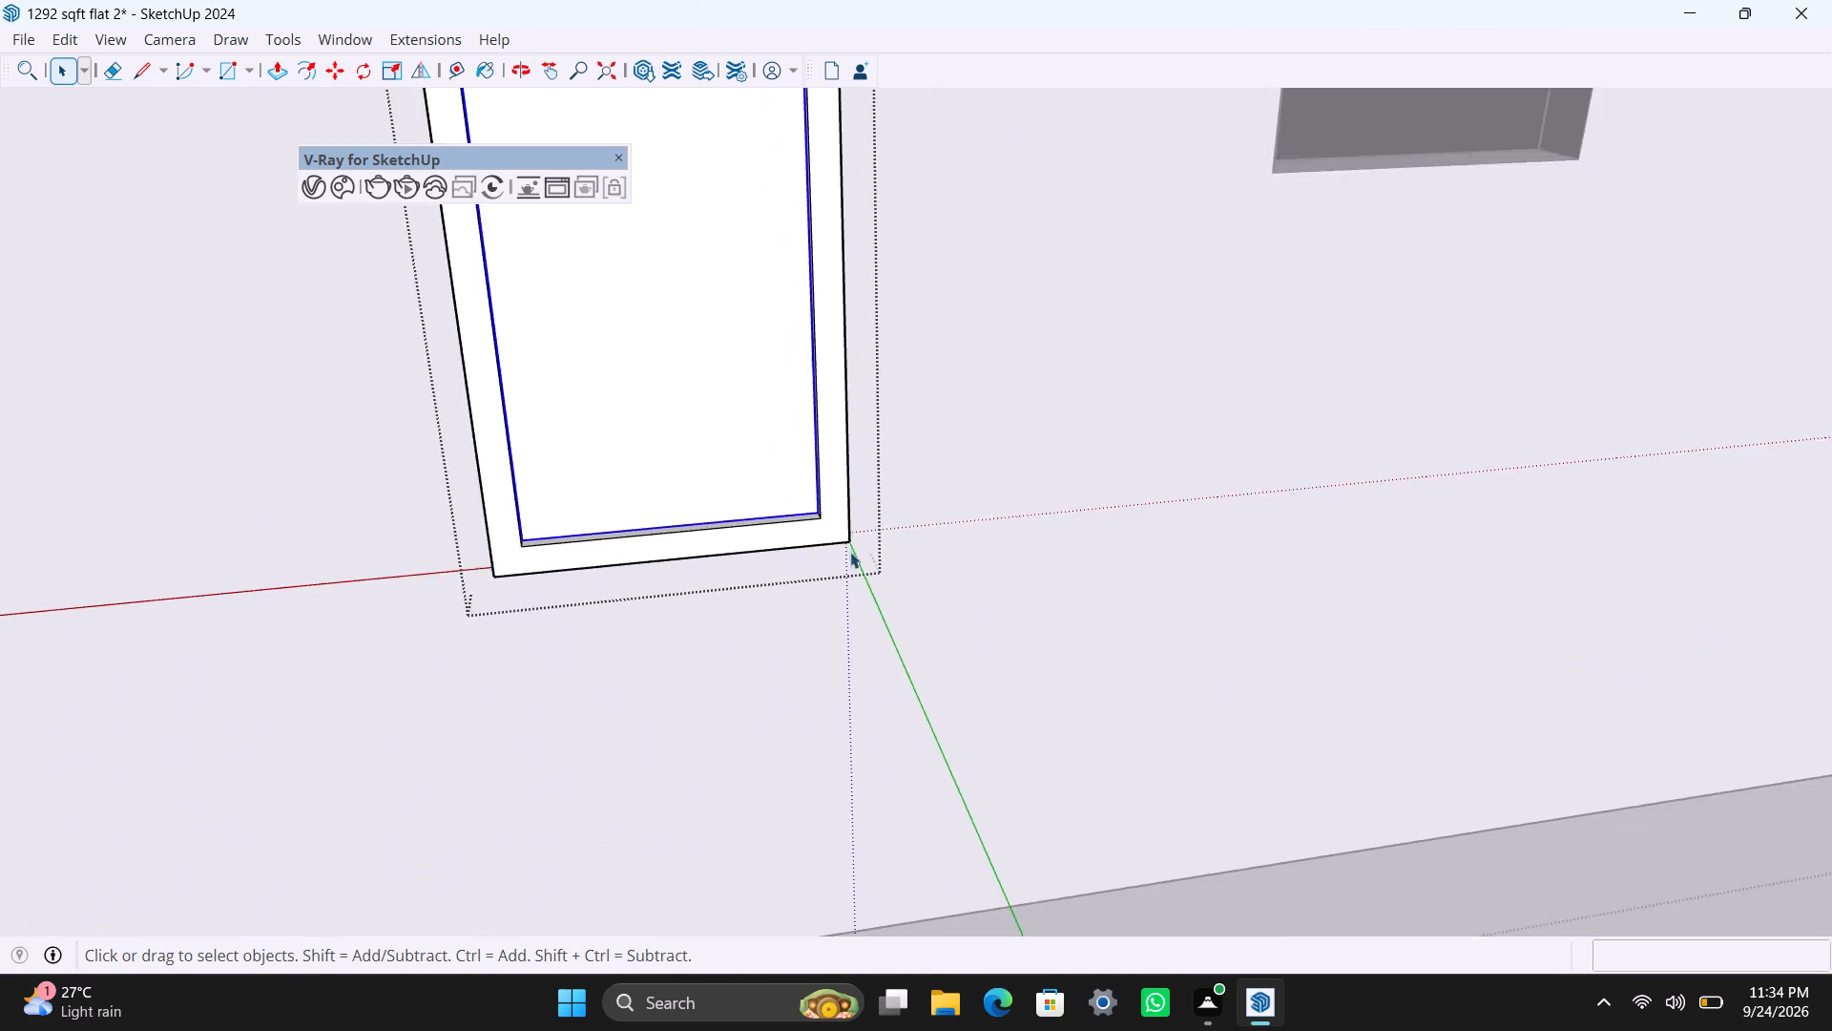
scroll(850, 552, down, 3)
middle_drag(827, 554, 567, 776)
shift+middle_drag(719, 705, 532, 768)
click(1158, 608)
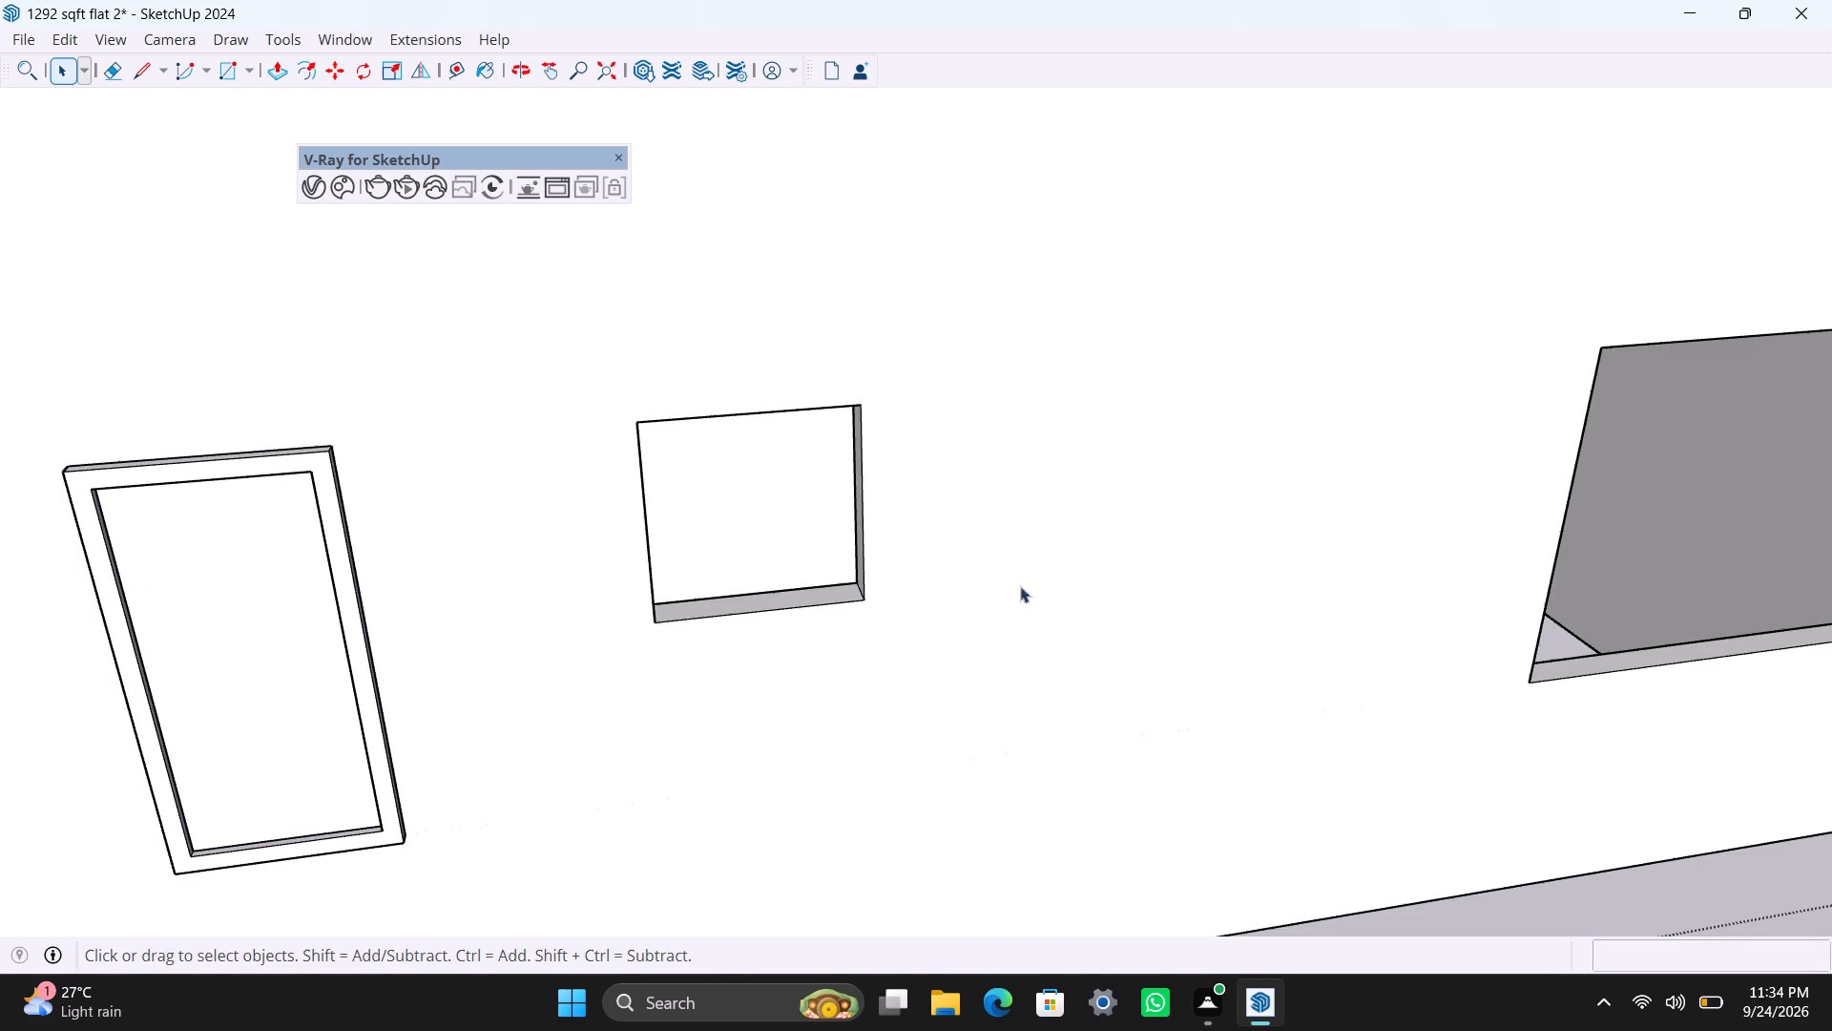
Draw a 2' by 2' rectangle filling the small square window opening in the same wall and make it a group.
middle_drag(738, 601, 529, 502)
scroll(689, 604, down, 3)
click(694, 483)
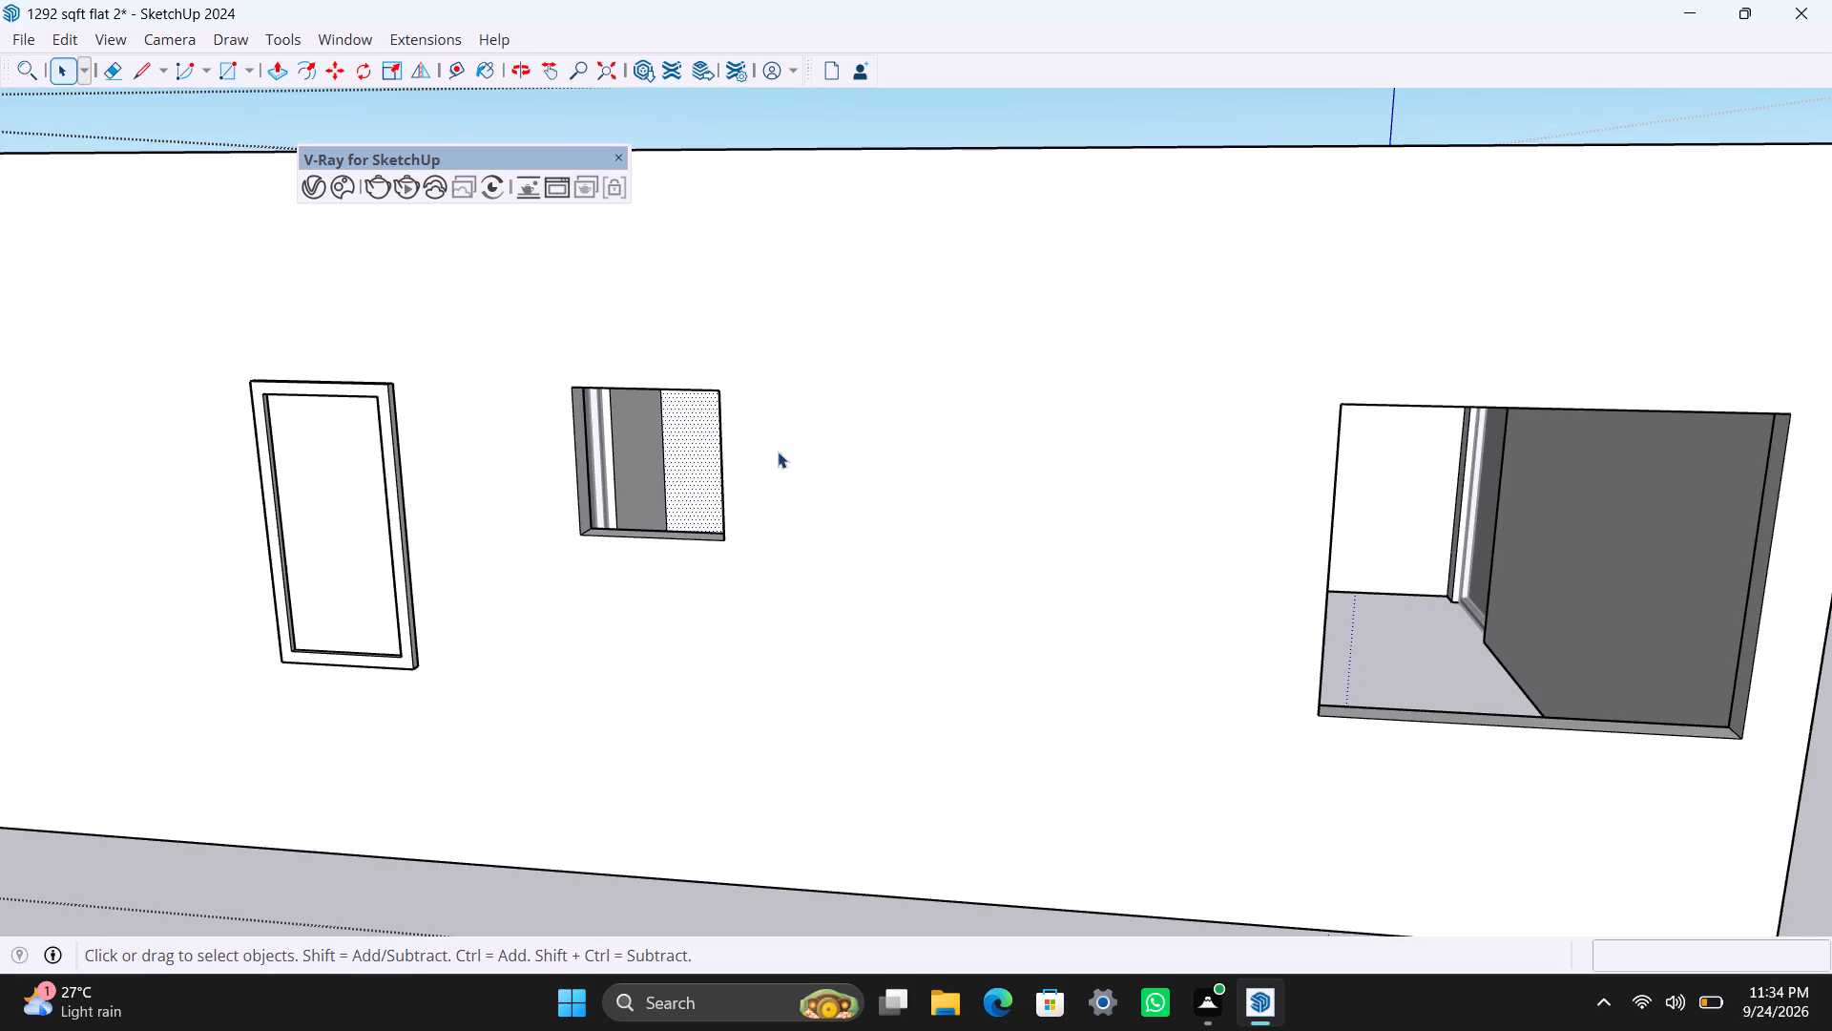
scroll(776, 452, down, 8)
scroll(725, 535, up, 3)
middle_drag(722, 526, 806, 557)
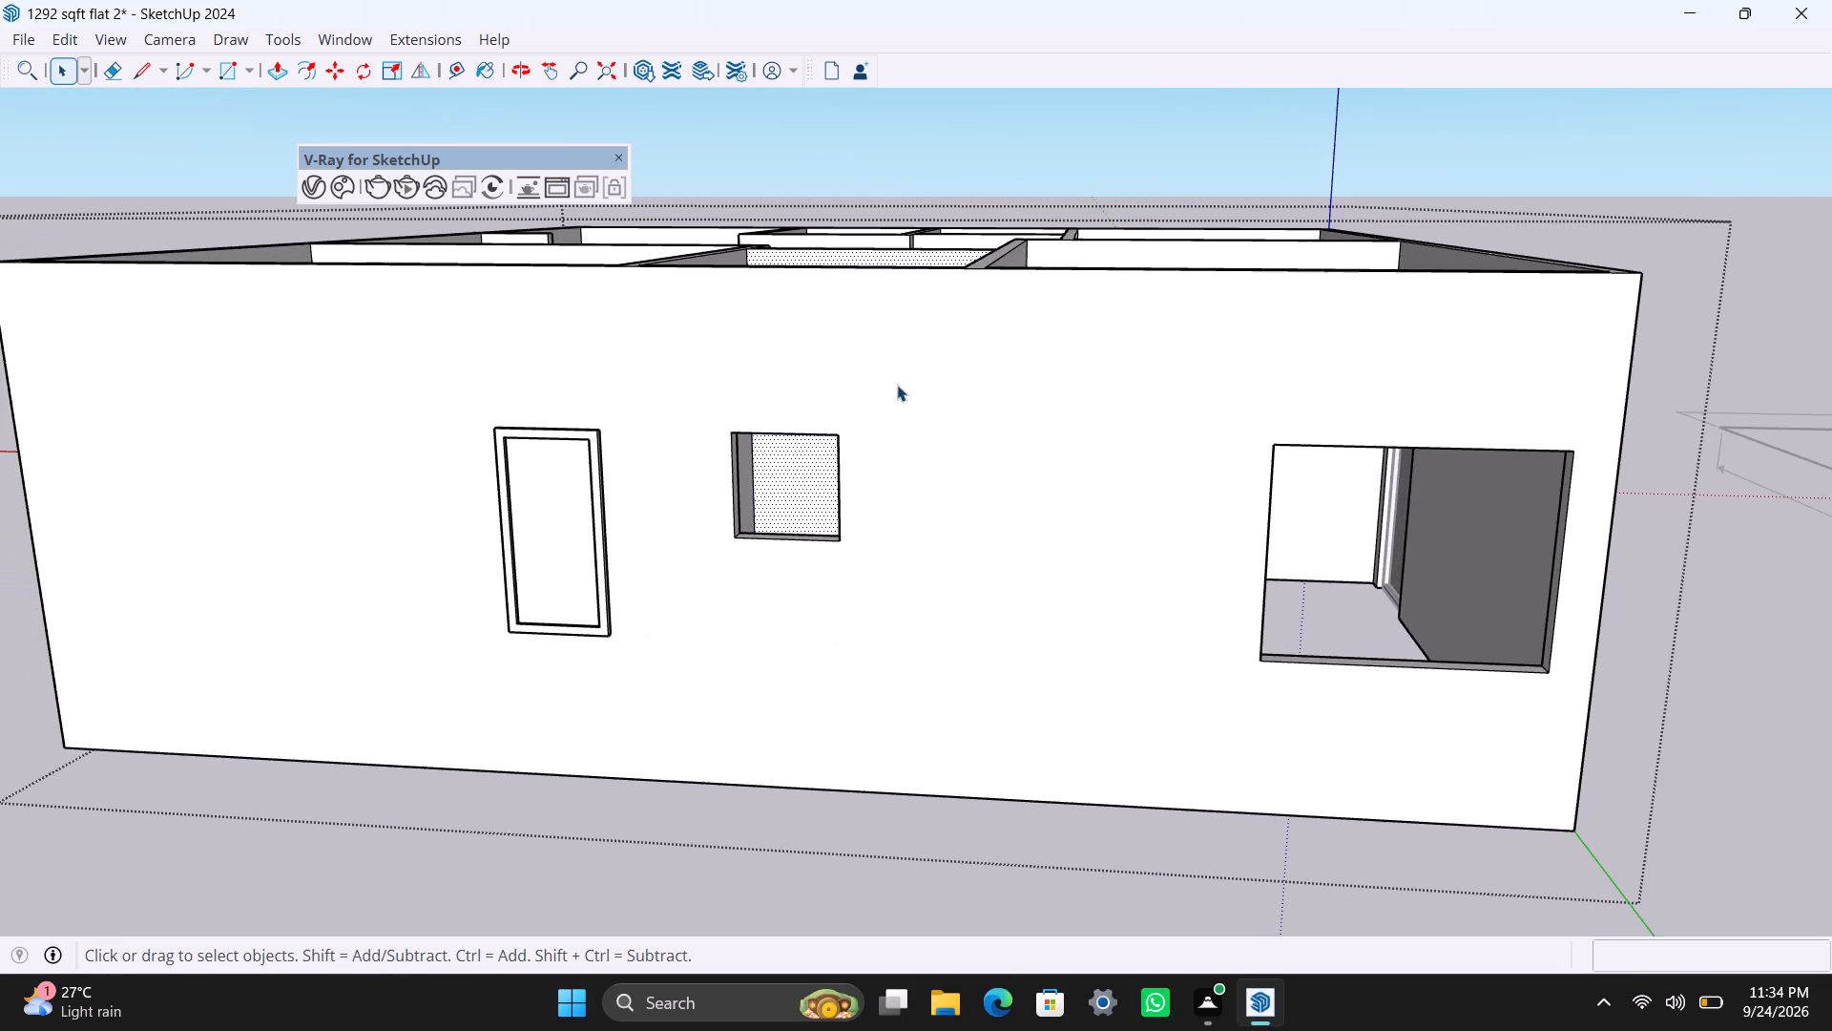
key(r)
drag(738, 427, 737, 450)
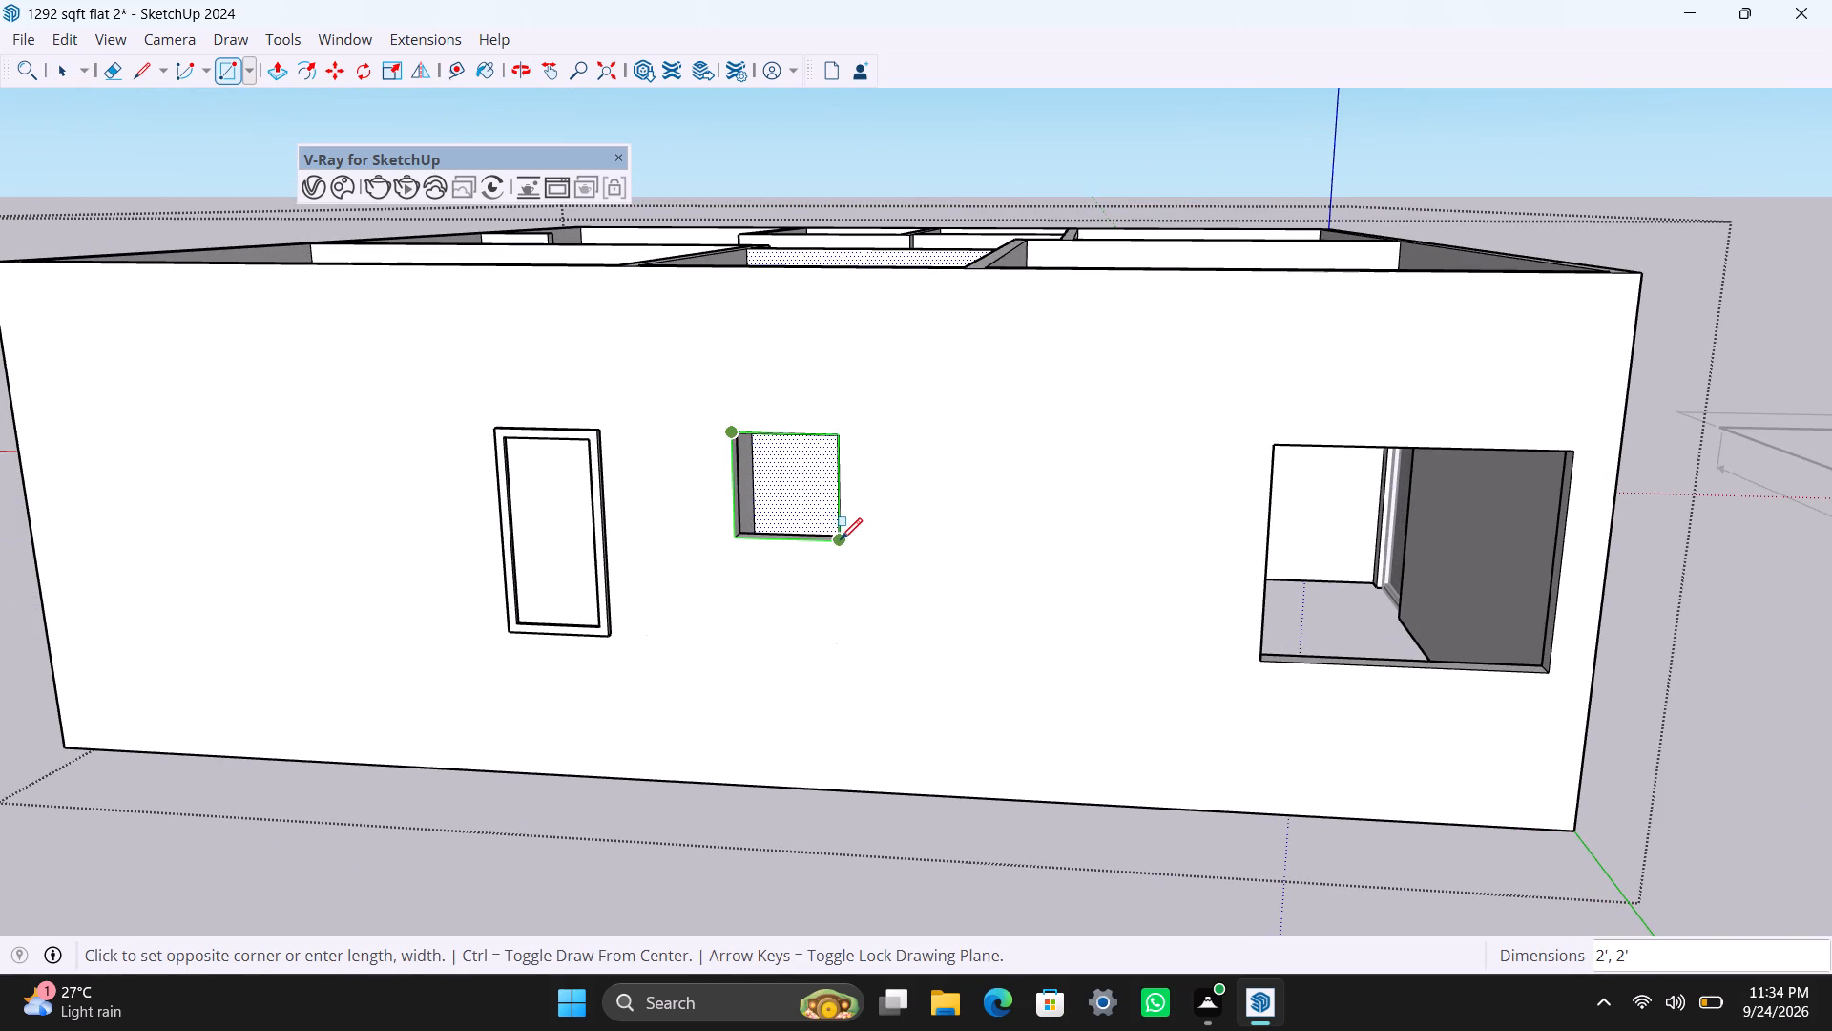
click(841, 539)
key(space)
double_click(778, 479)
right_click(777, 478)
click(926, 230)
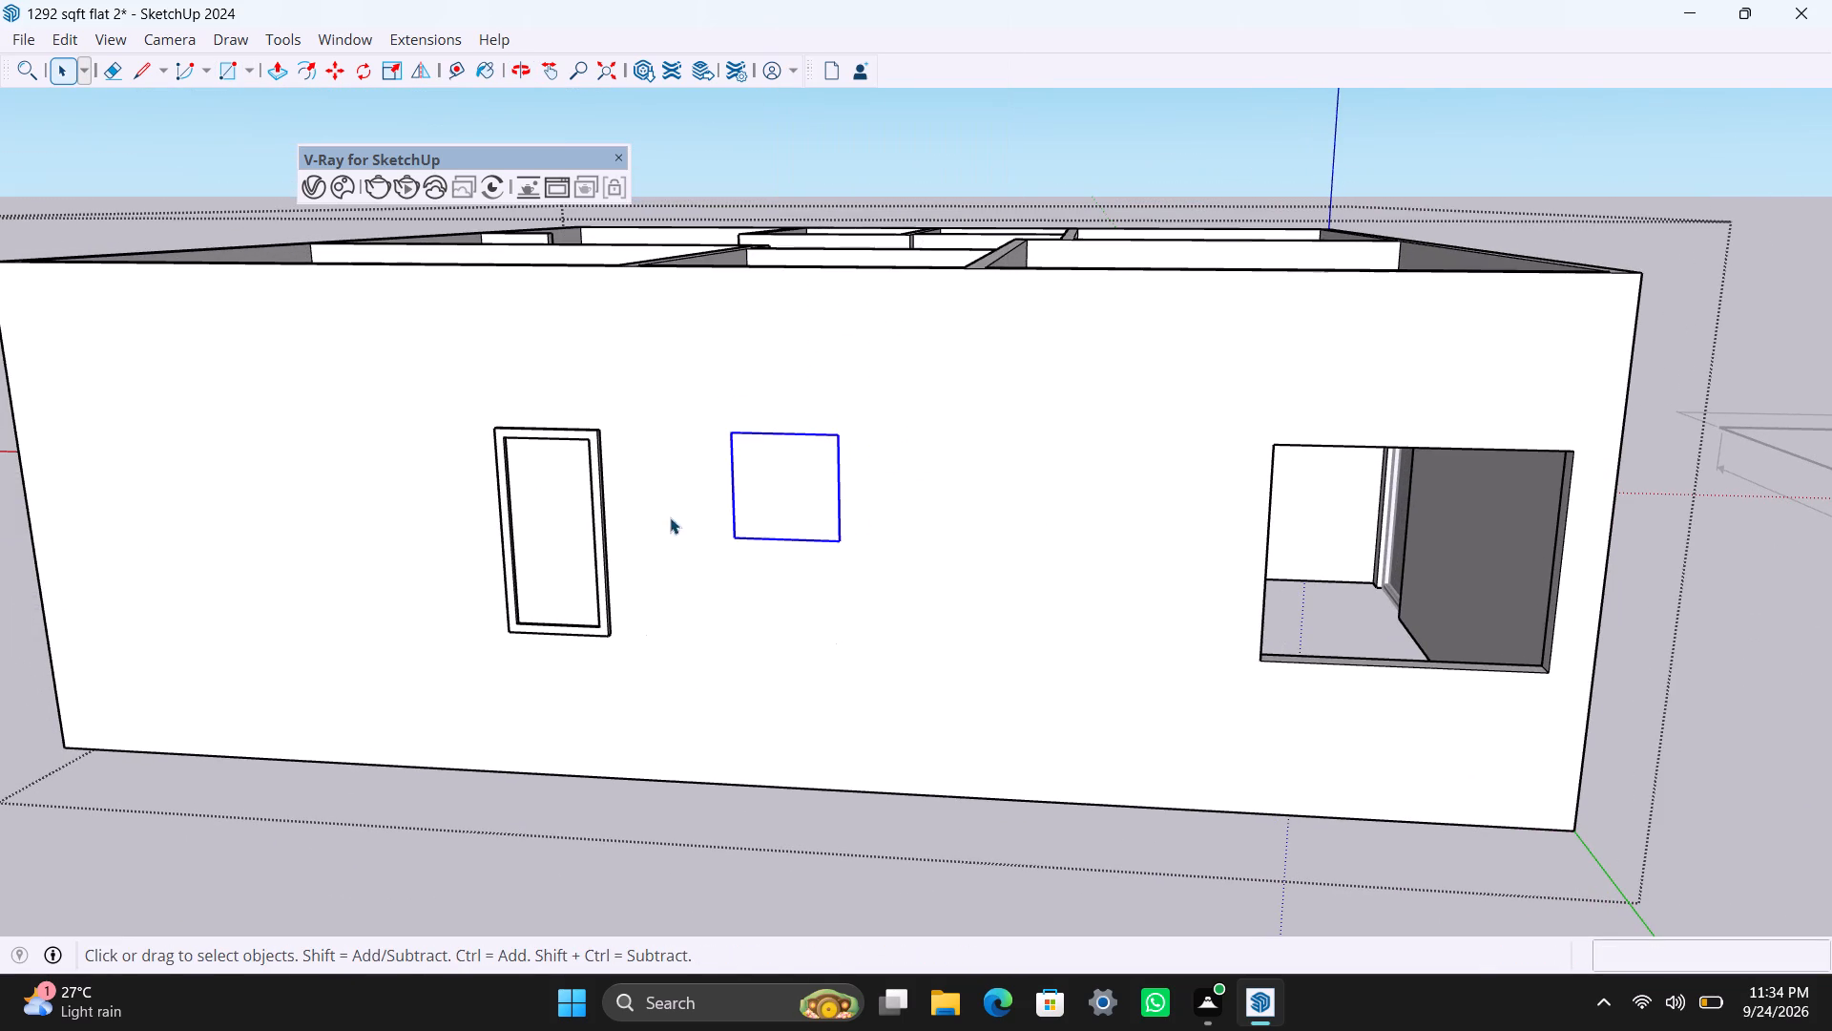
Open the square window group and offset the rectangle's outline 2" inward to form its frame.
scroll(671, 516, up, 6)
double_click(801, 431)
click(801, 425)
key(f)
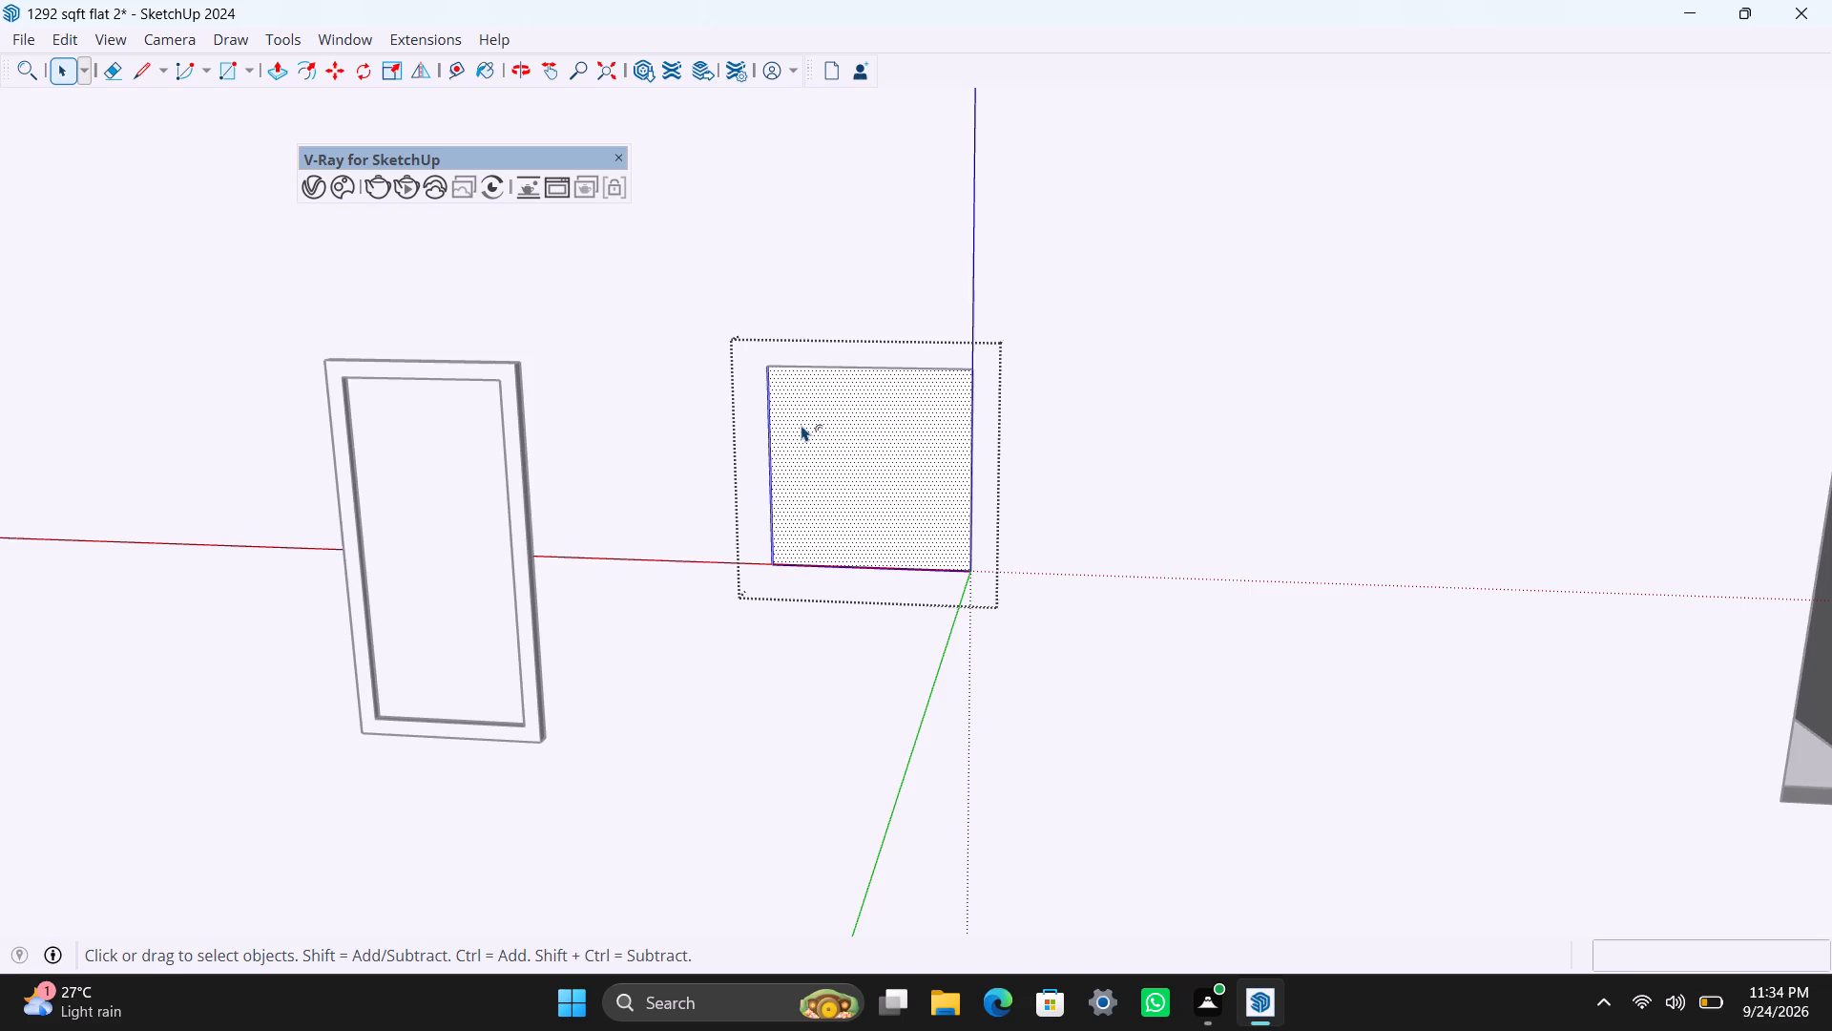
click(801, 425)
text(2")
key(Return)
key(space)
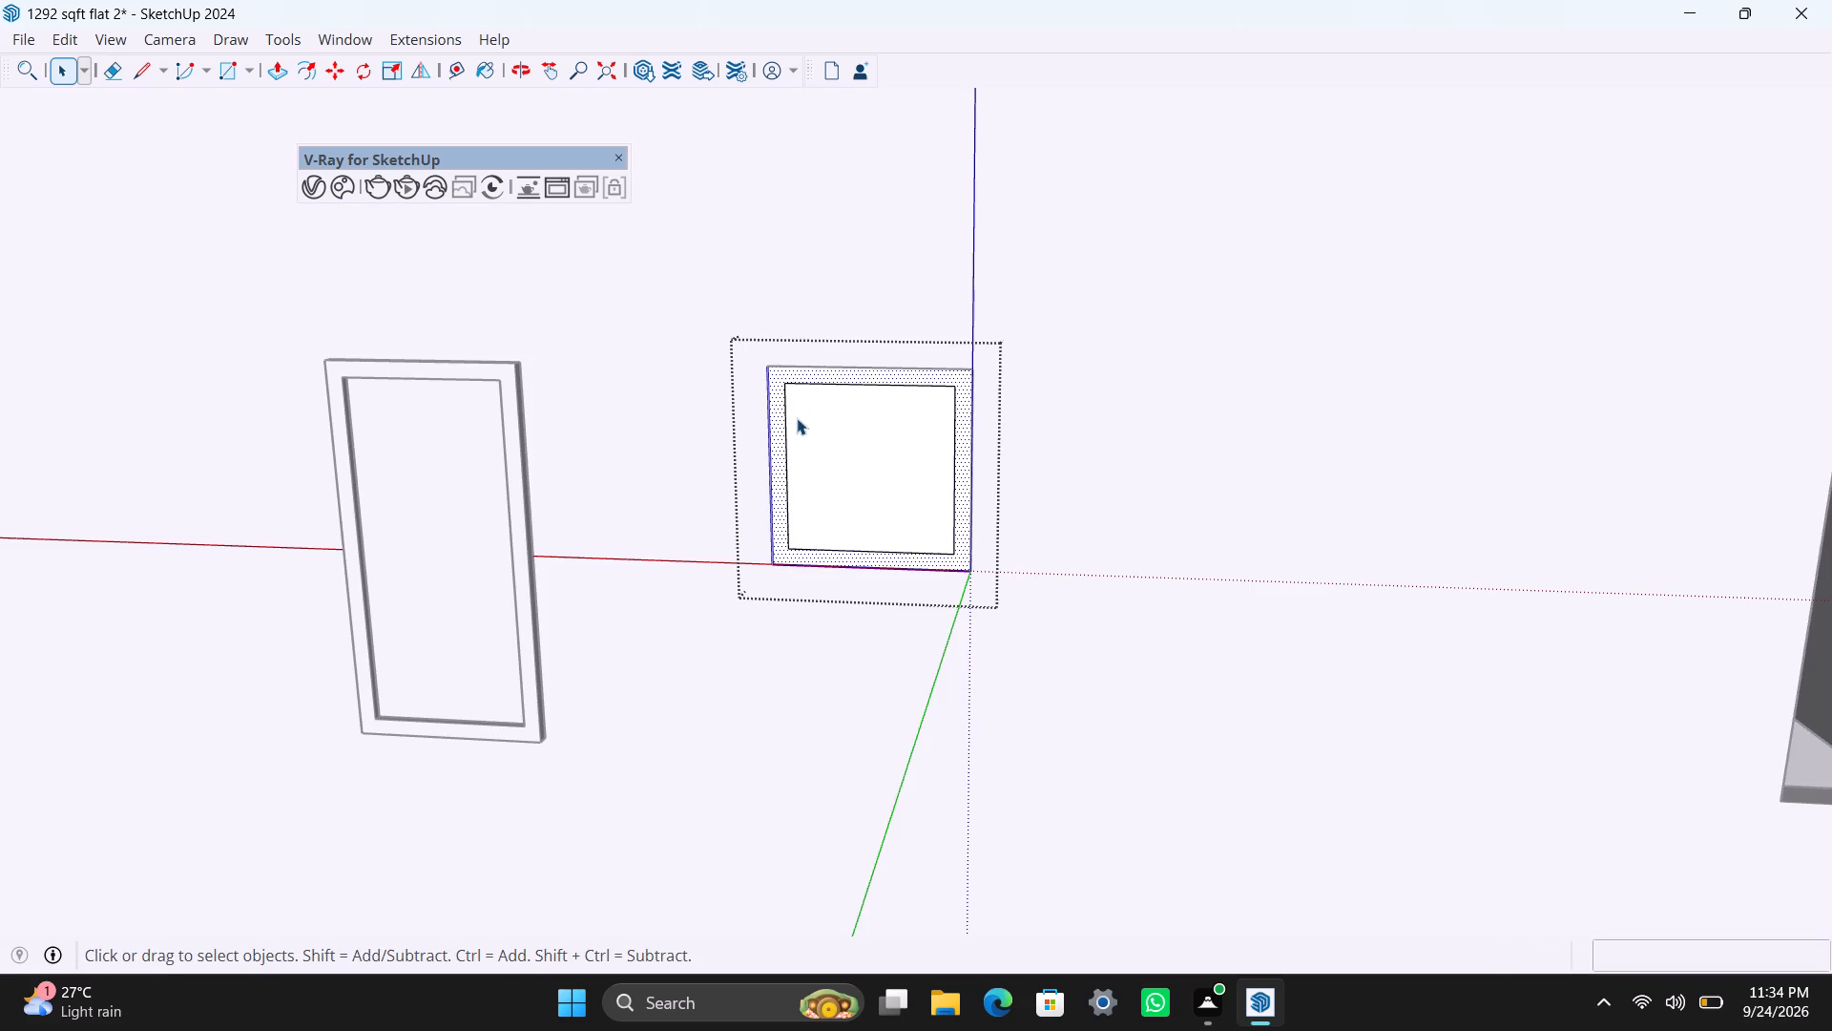
Delete the face inside the square window frame and thicken the frame with two 1.5" push/pulls.
click(926, 496)
key(Delete)
scroll(820, 537, up, 2)
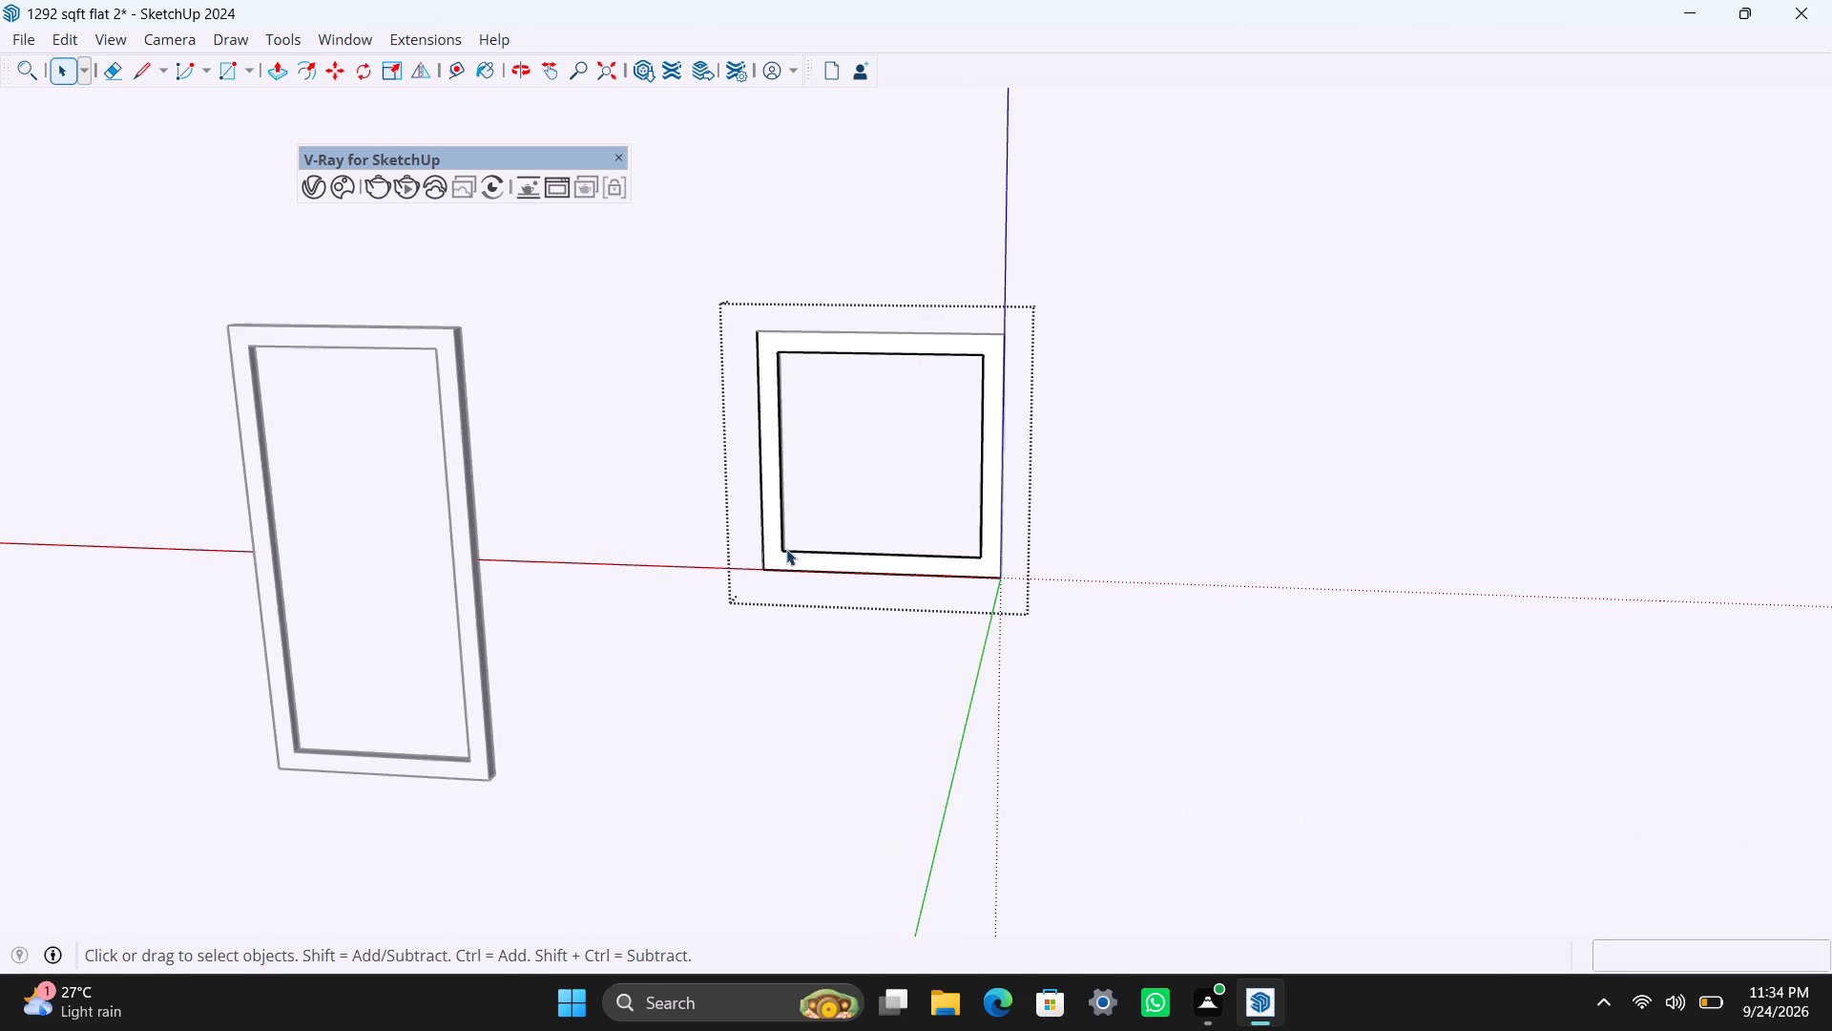
scroll(786, 549, up, 1)
click(778, 540)
key(p)
drag(766, 550, 771, 539)
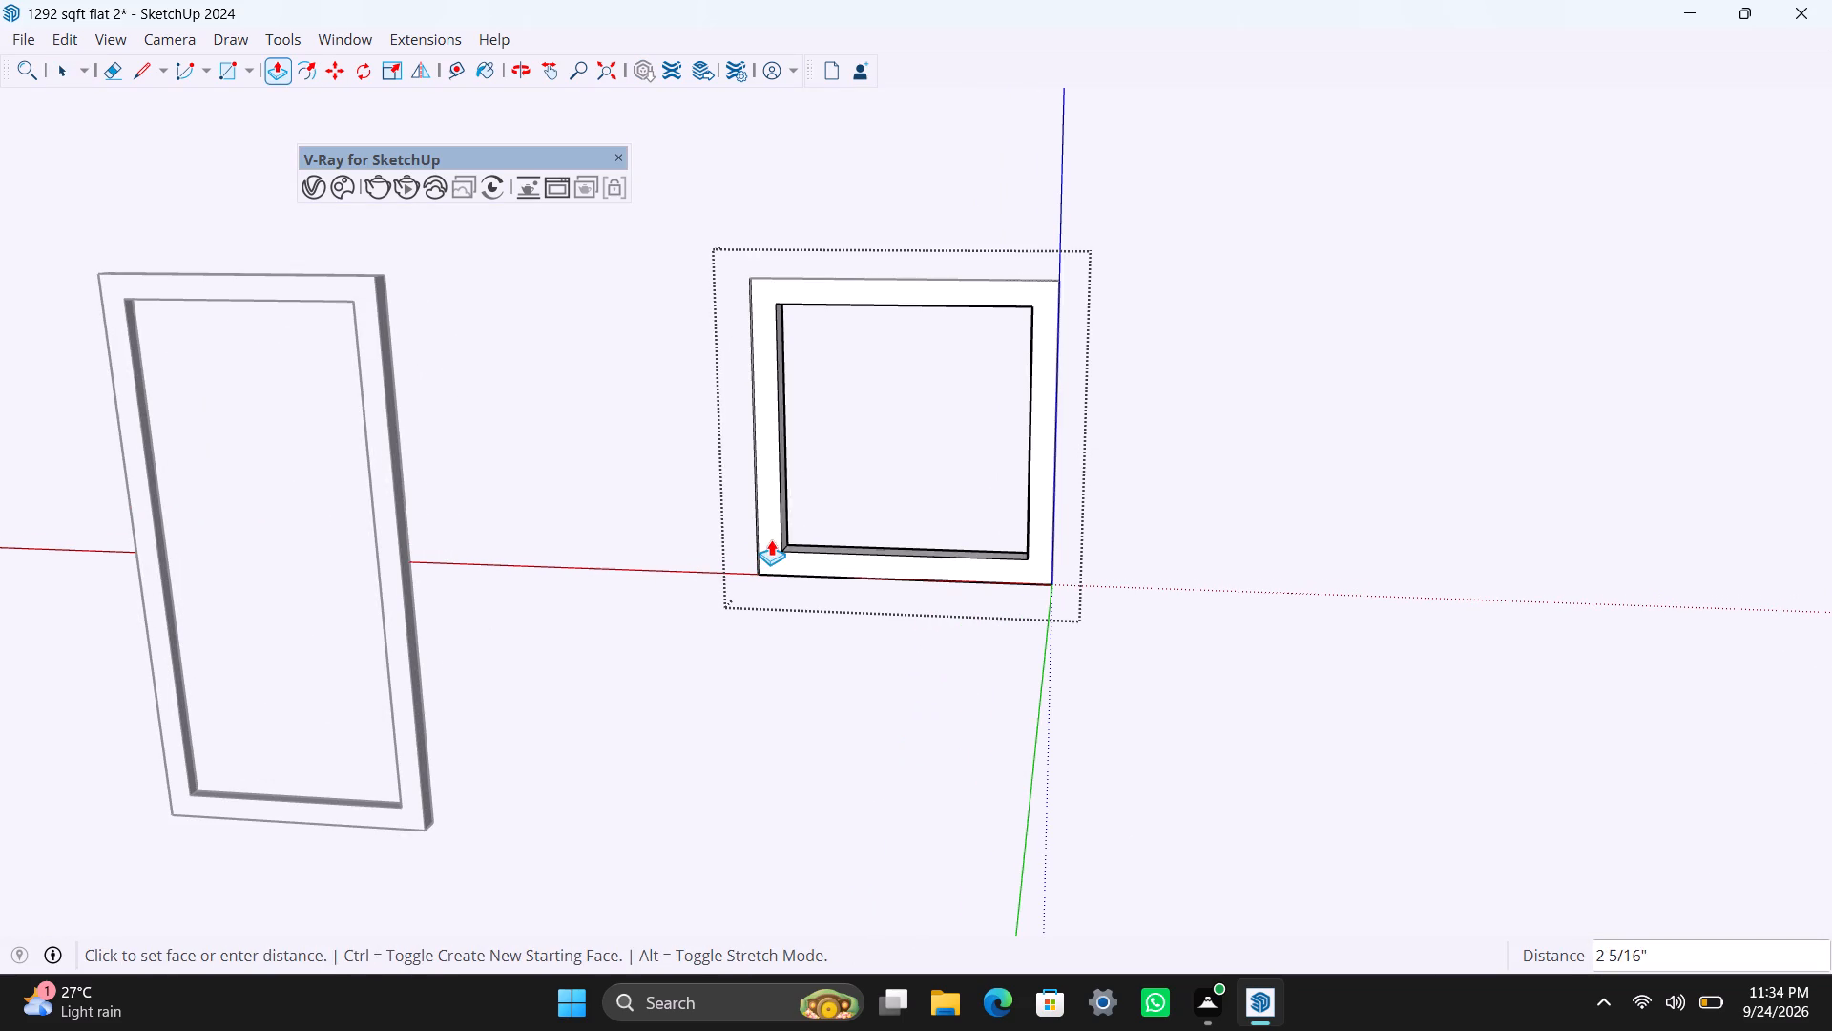
drag(771, 539, 772, 538)
text(1.5")
key(Return)
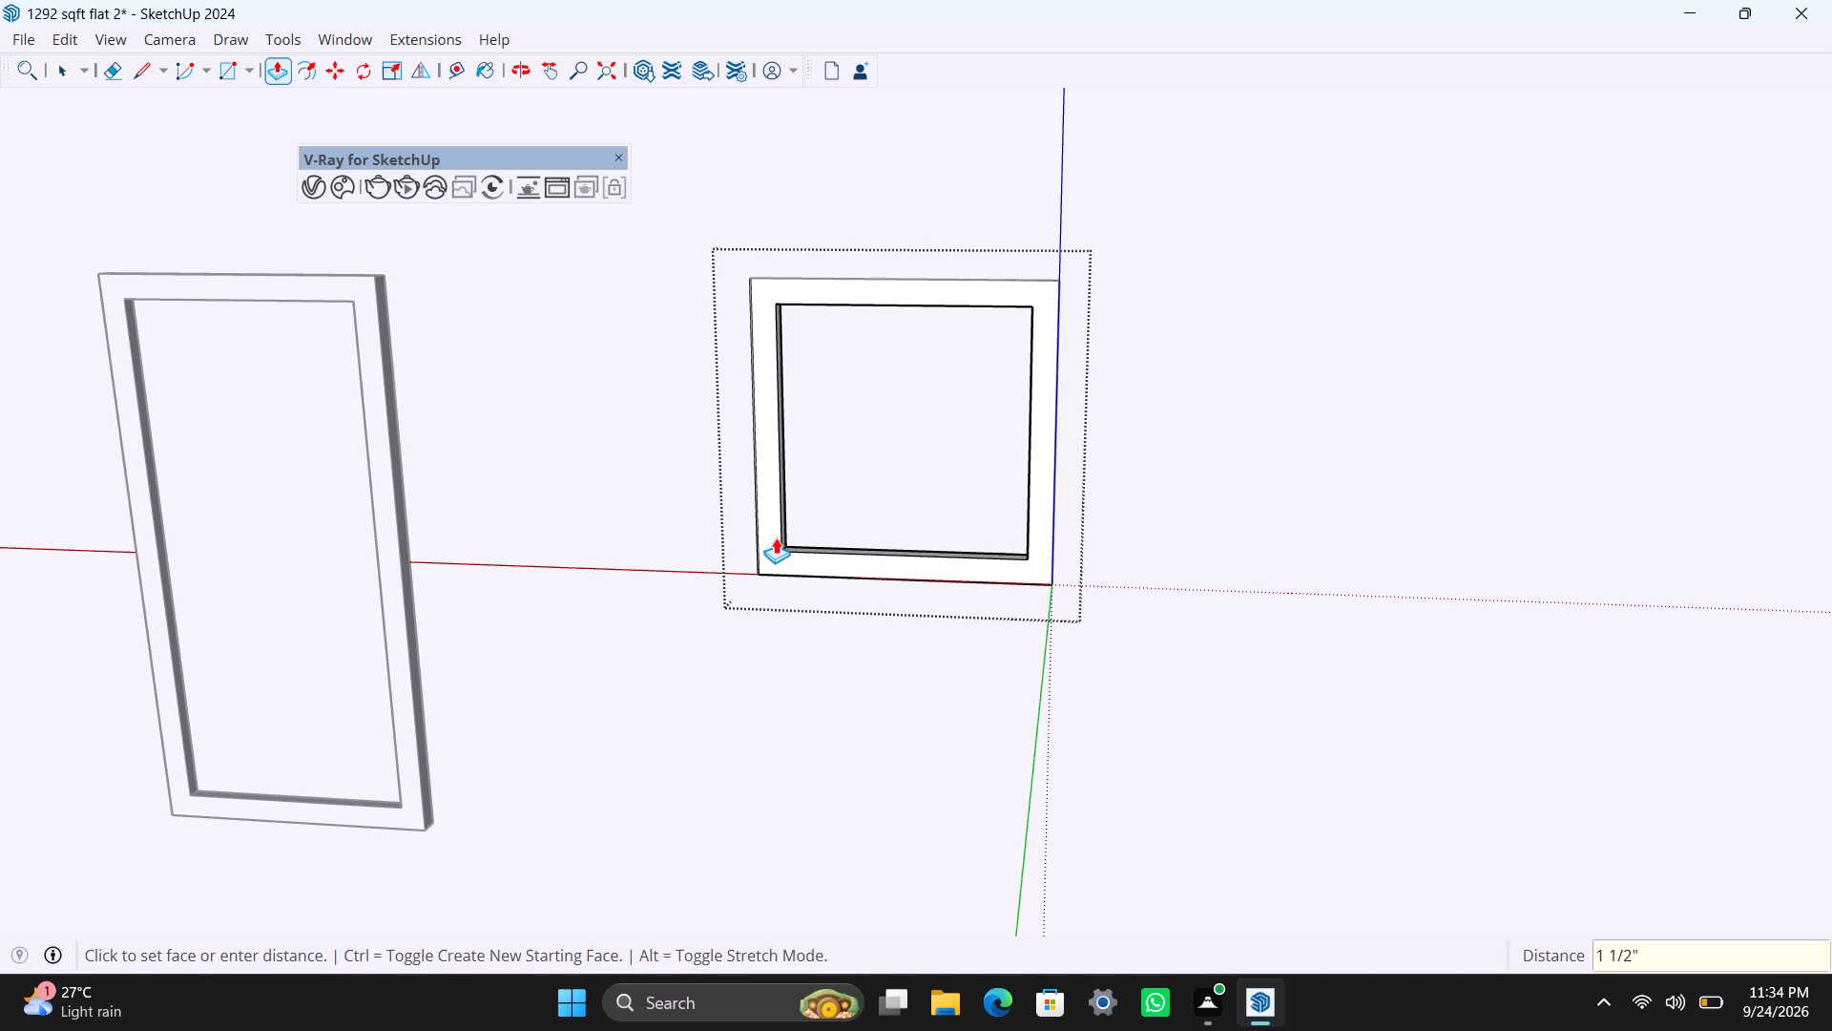
click(778, 539)
text(1.5")
key(Return)
key(space)
Draw a 2" high, 1' 8" wide strip across the top of the square frame's opening and delete the face below it.
scroll(827, 266, down, 1)
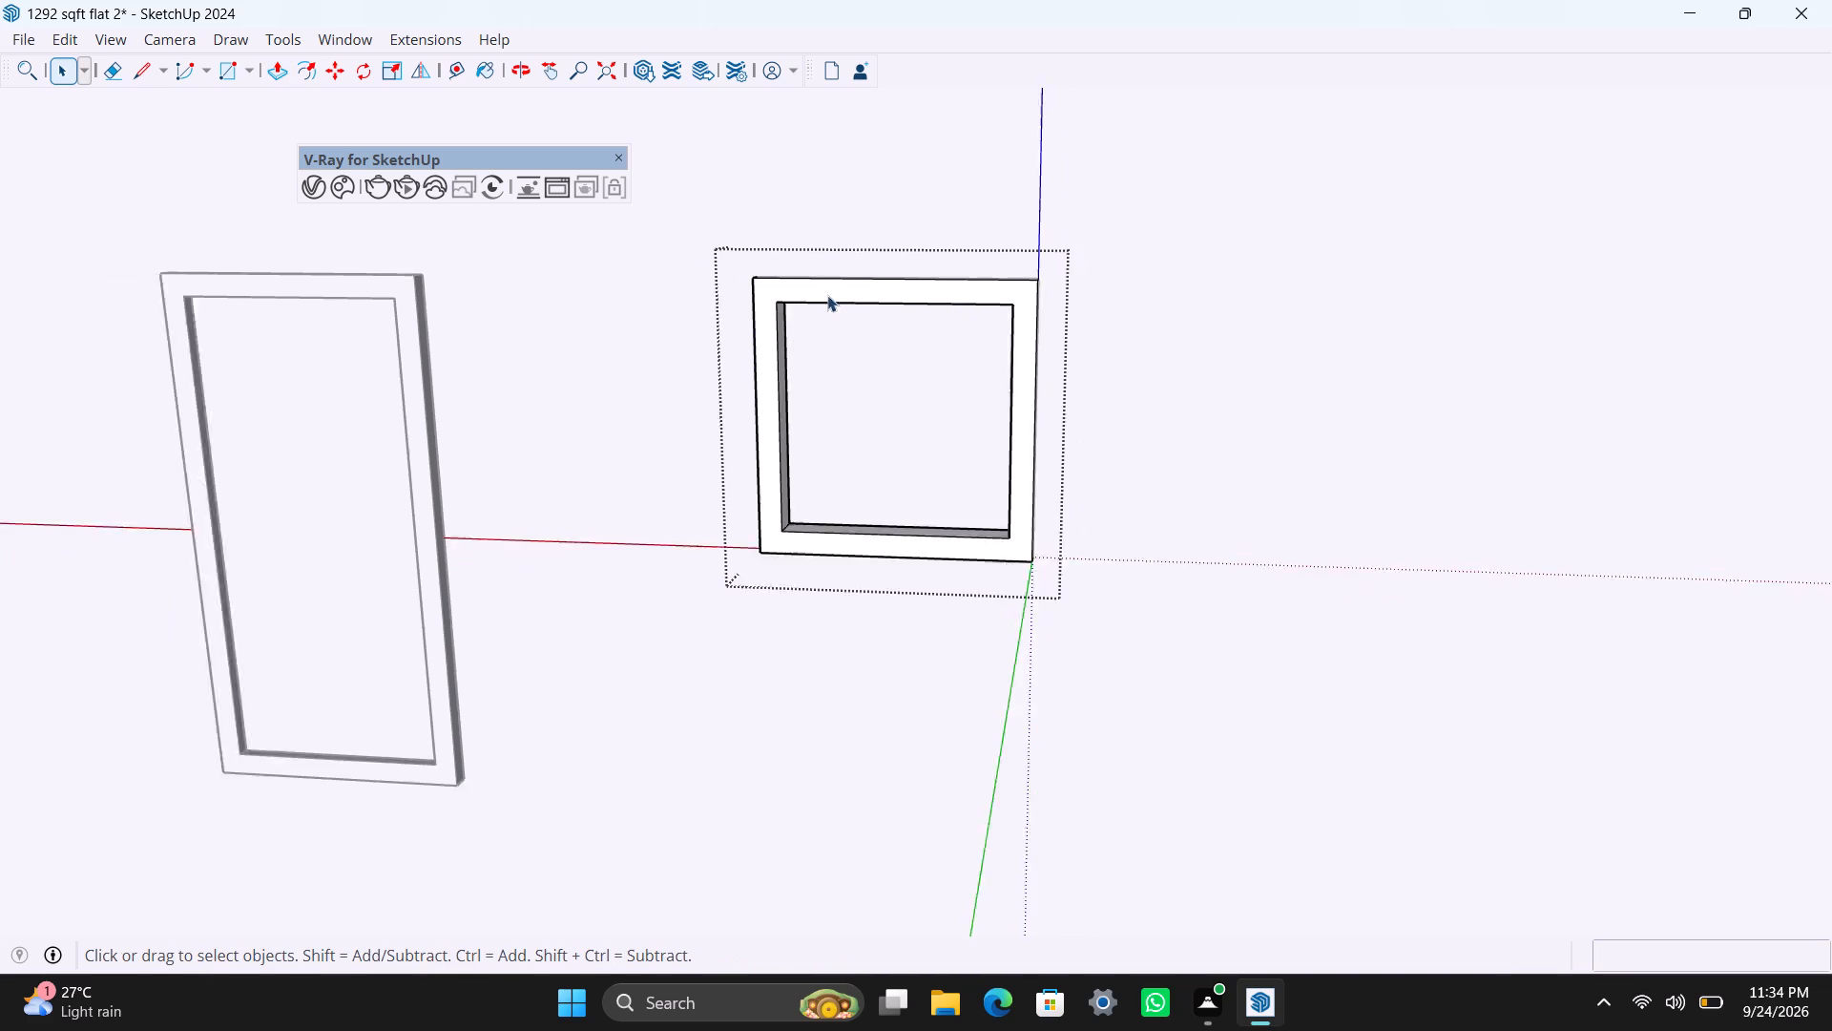
scroll(827, 295, down, 1)
middle_drag(768, 340, 735, 498)
scroll(747, 497, up, 1)
key(r)
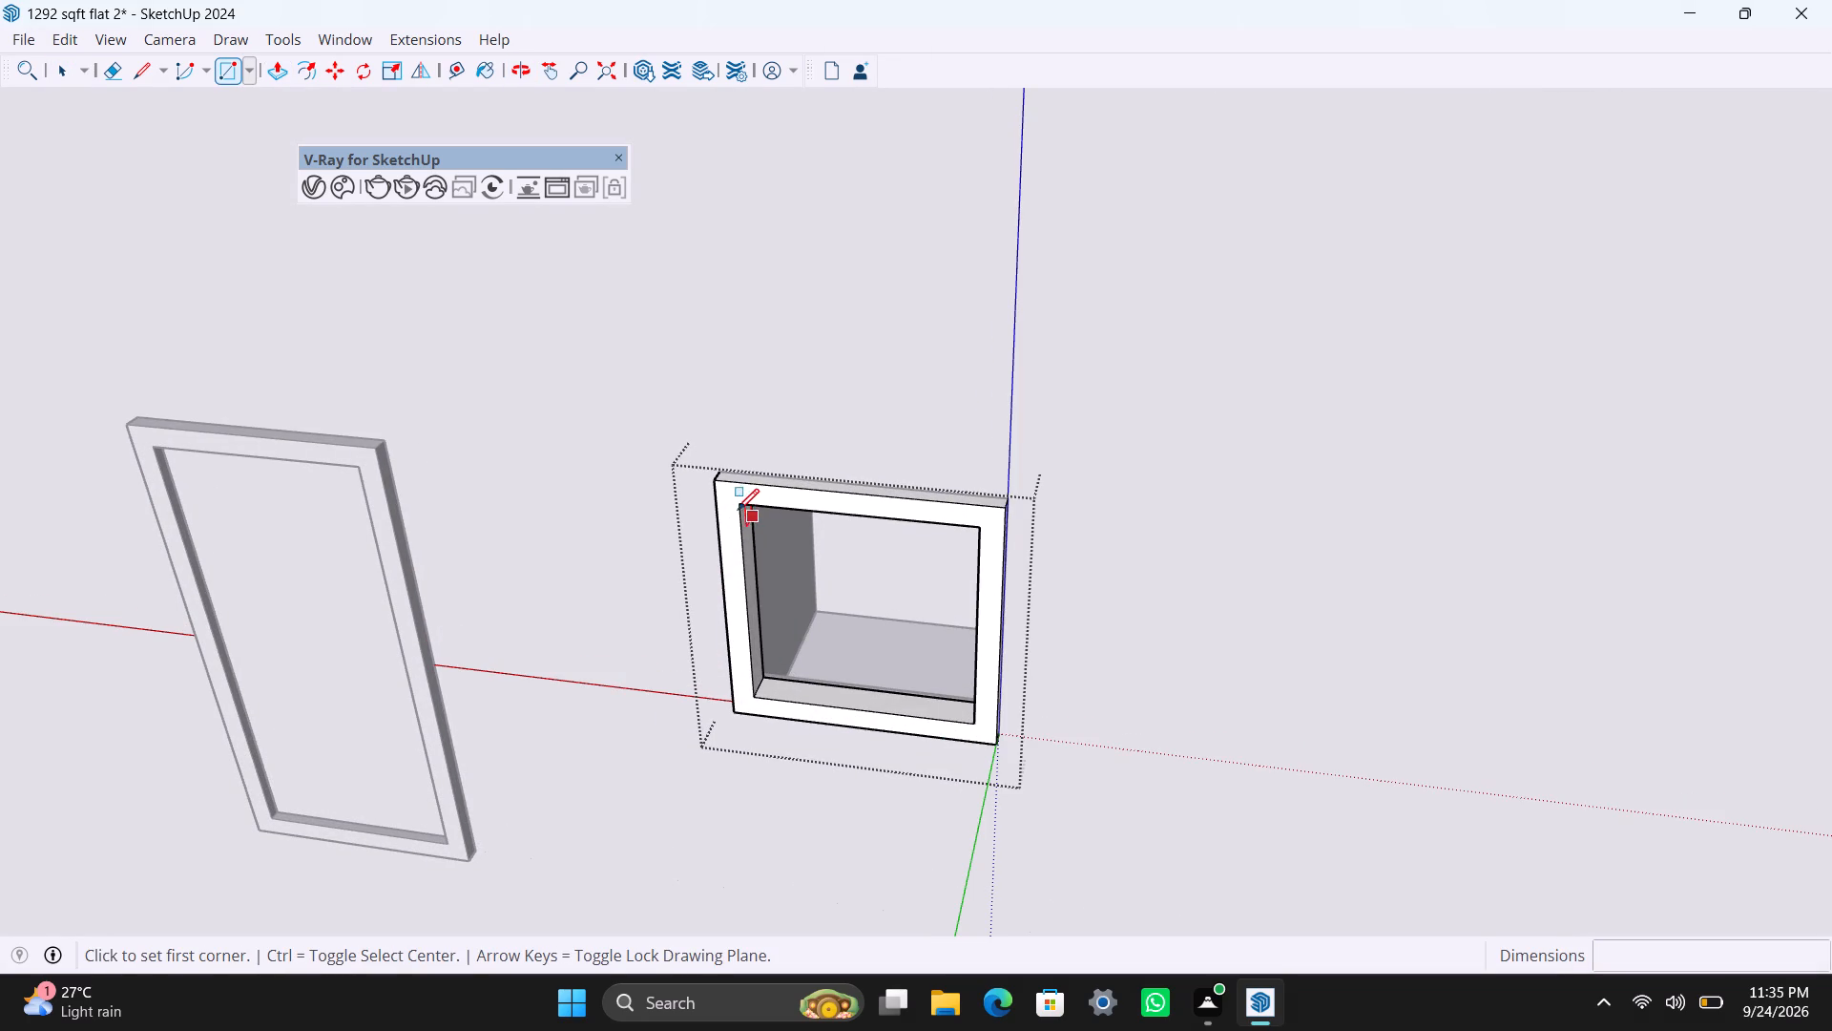
click(740, 510)
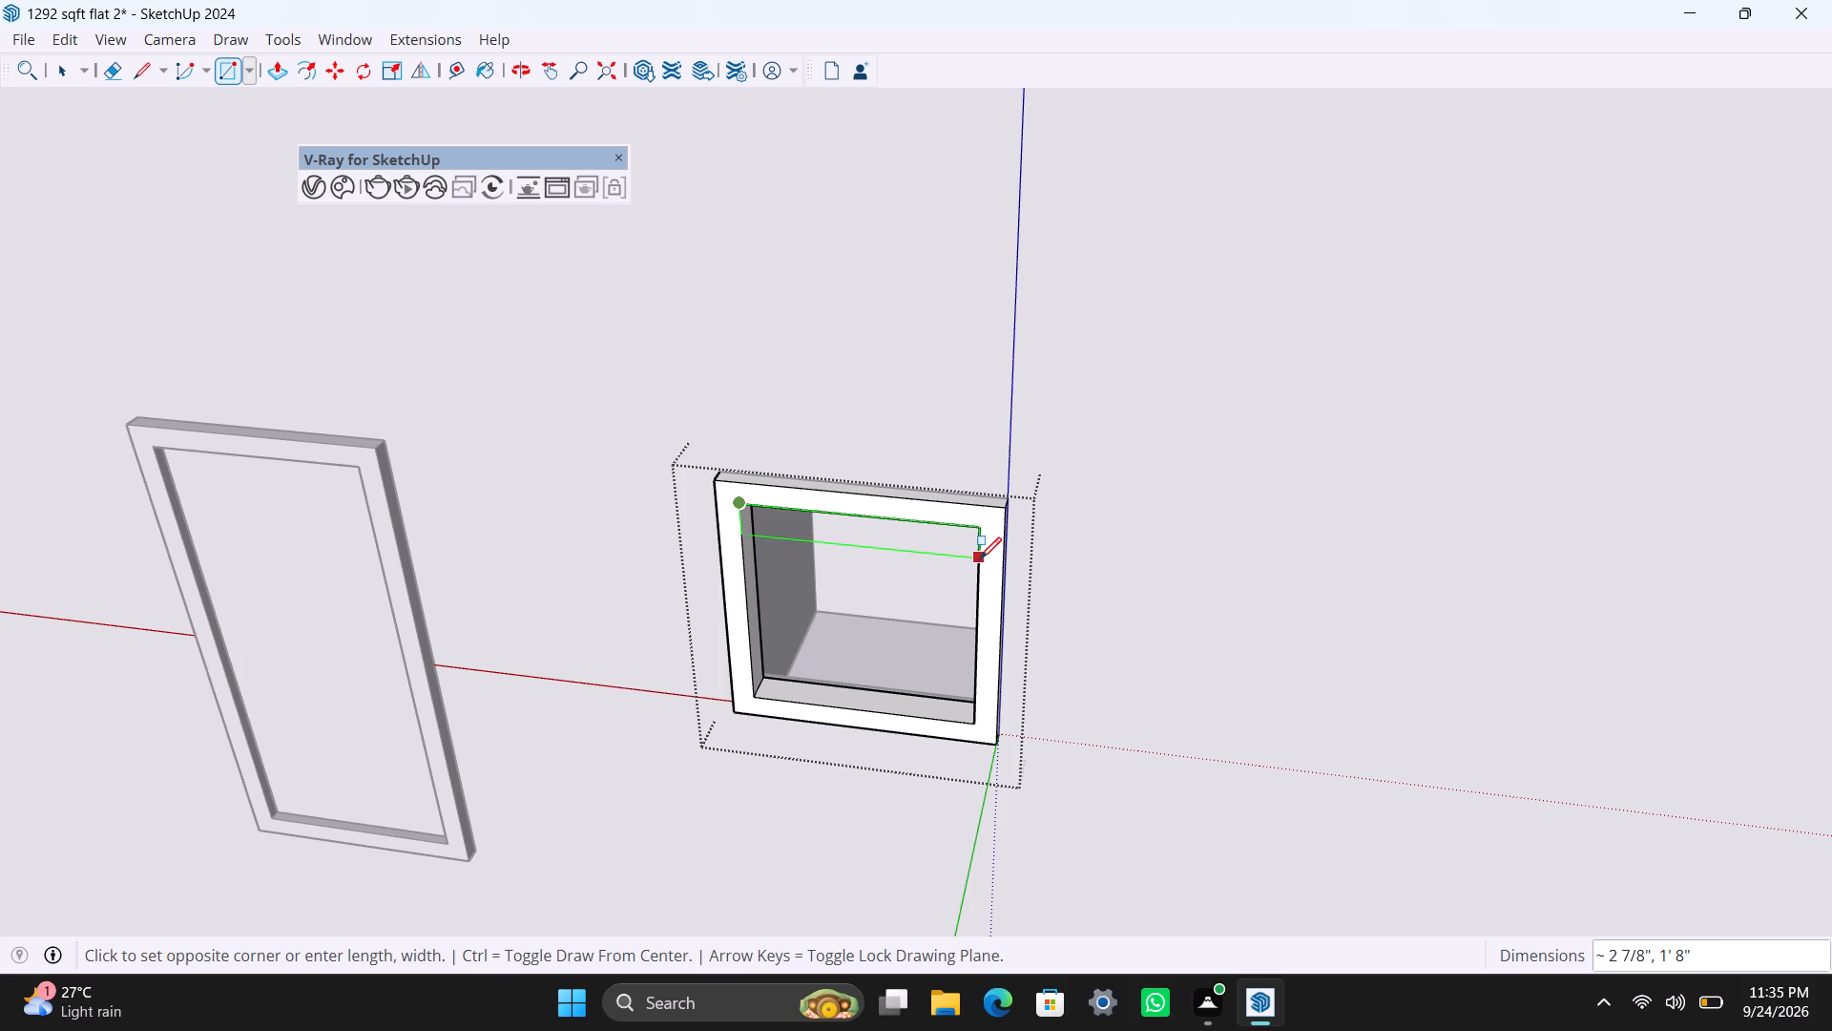
text(2")
key(Return)
key(space)
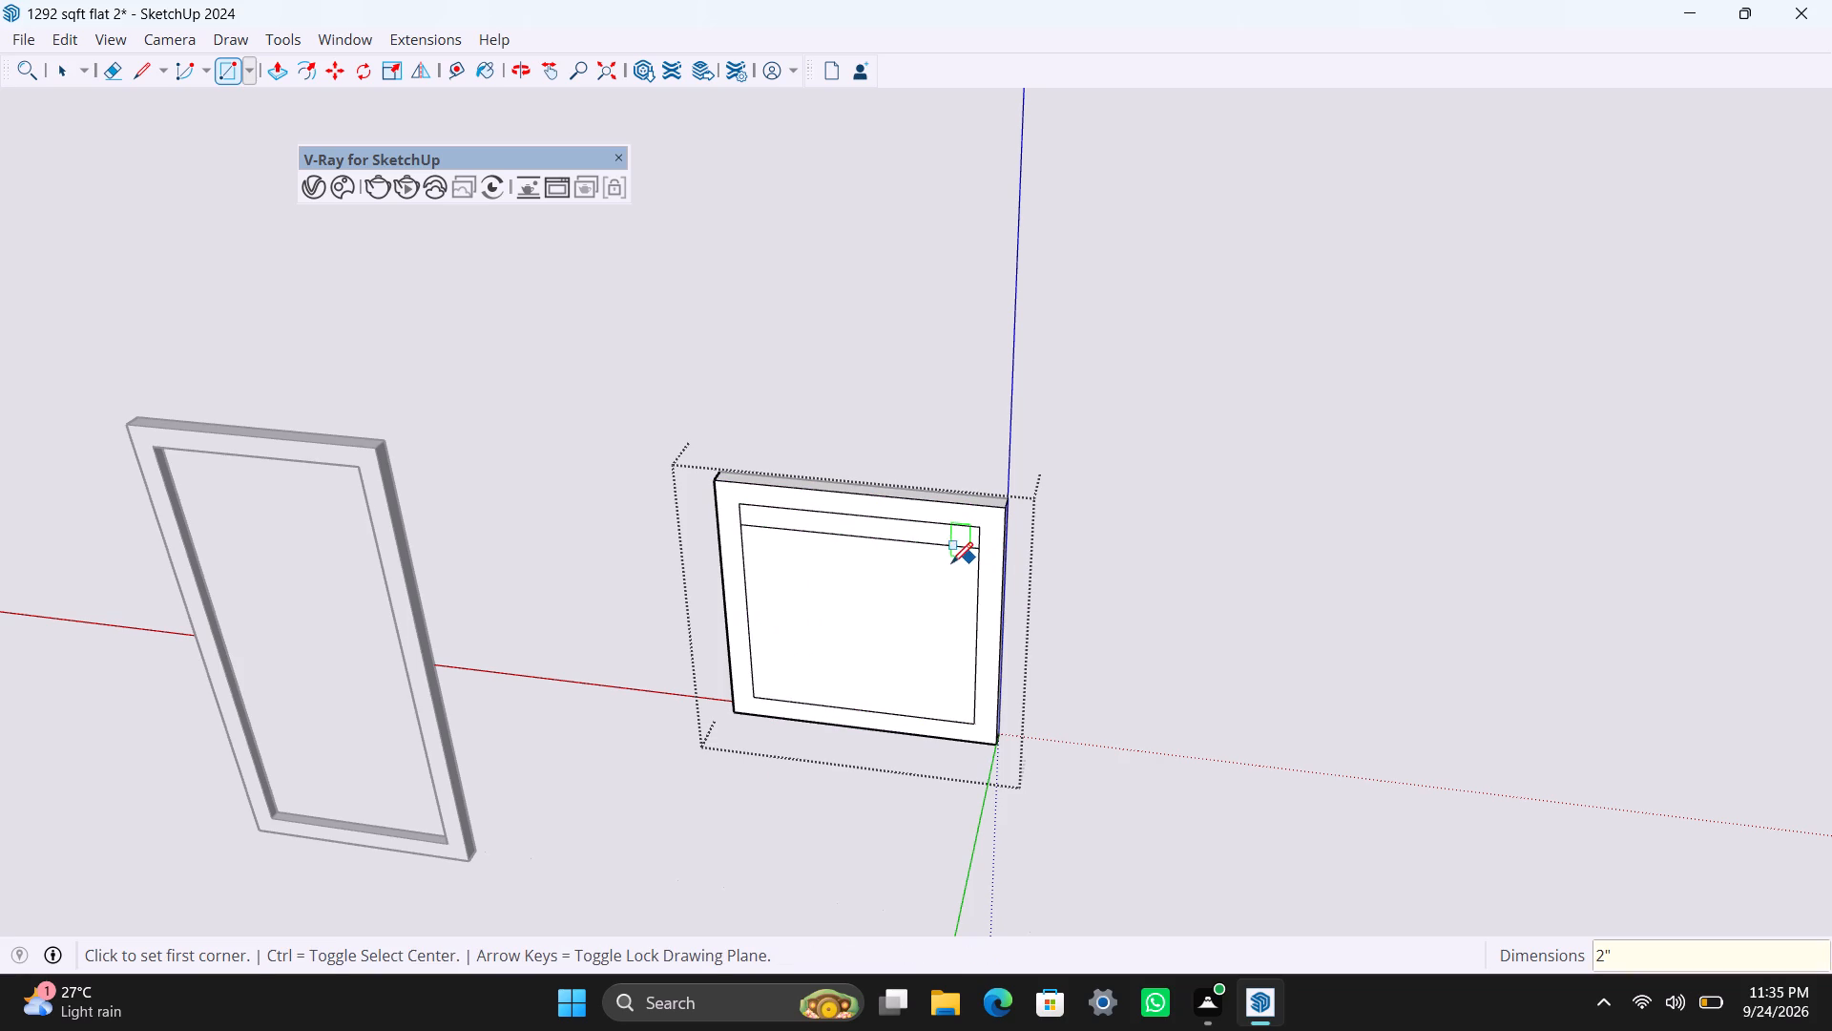
click(941, 576)
key(space)
click(935, 595)
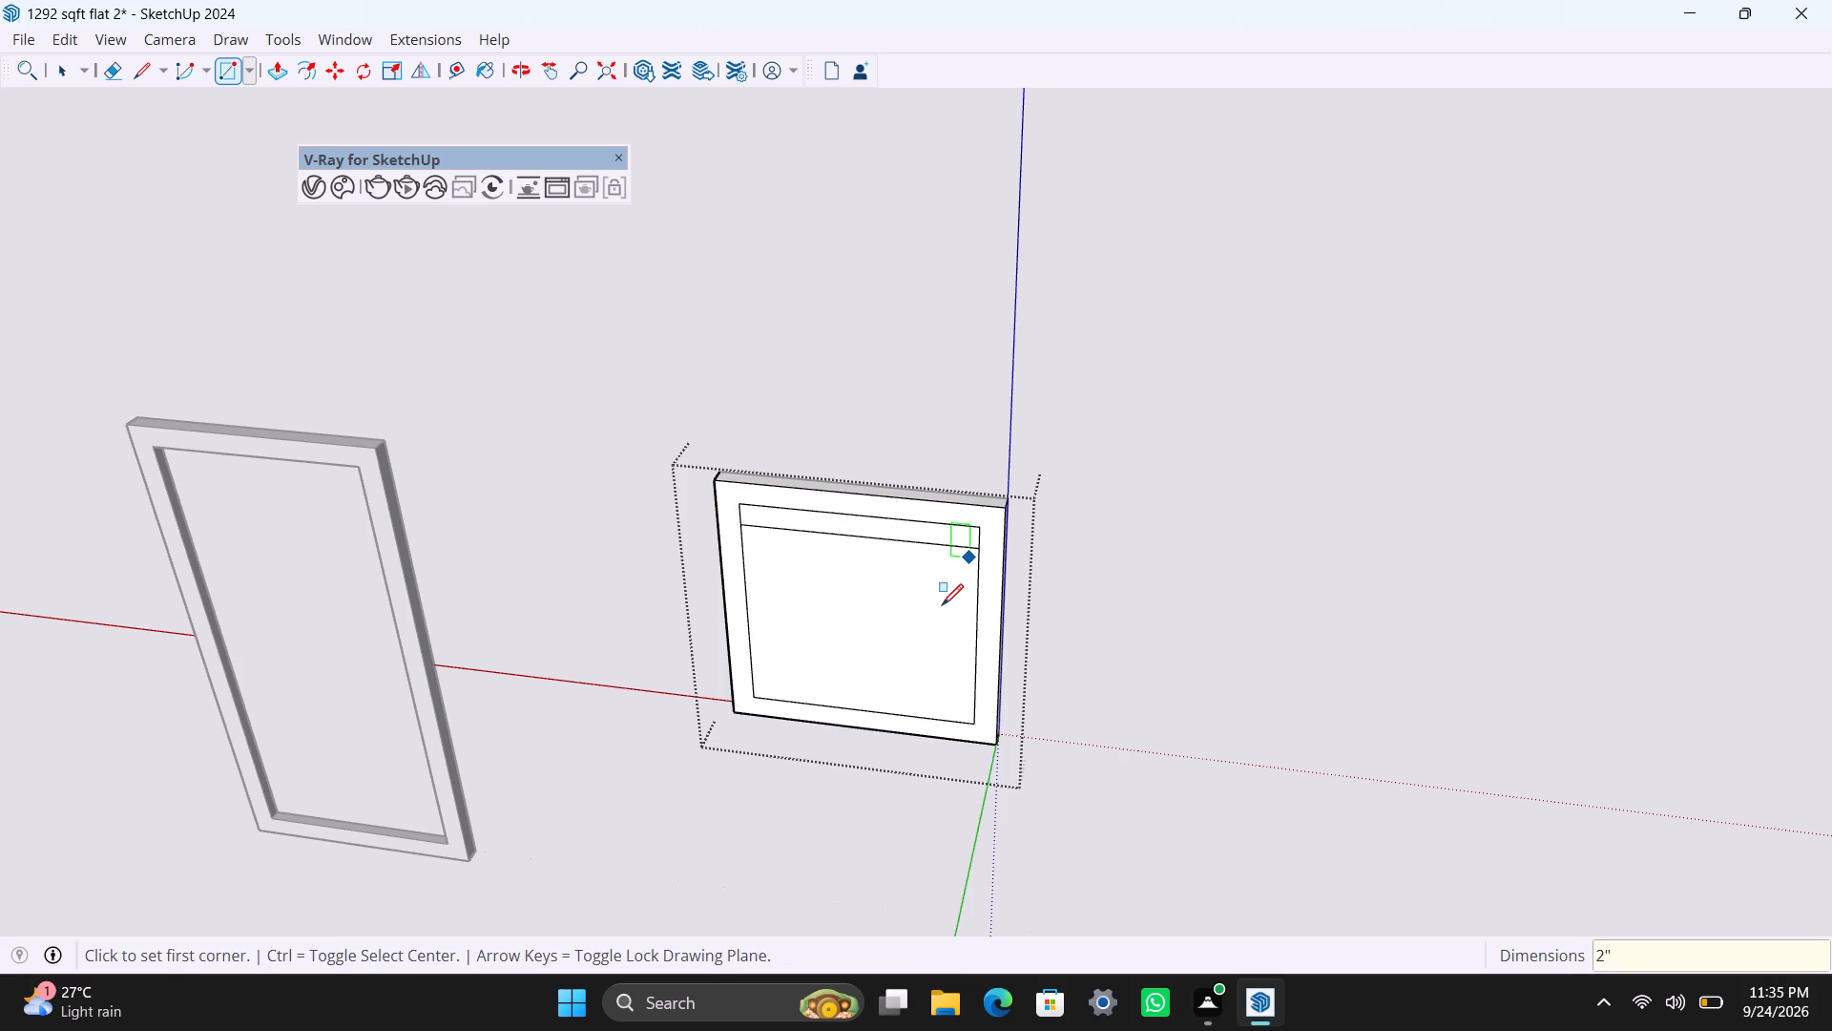
click(941, 605)
key(Delete)
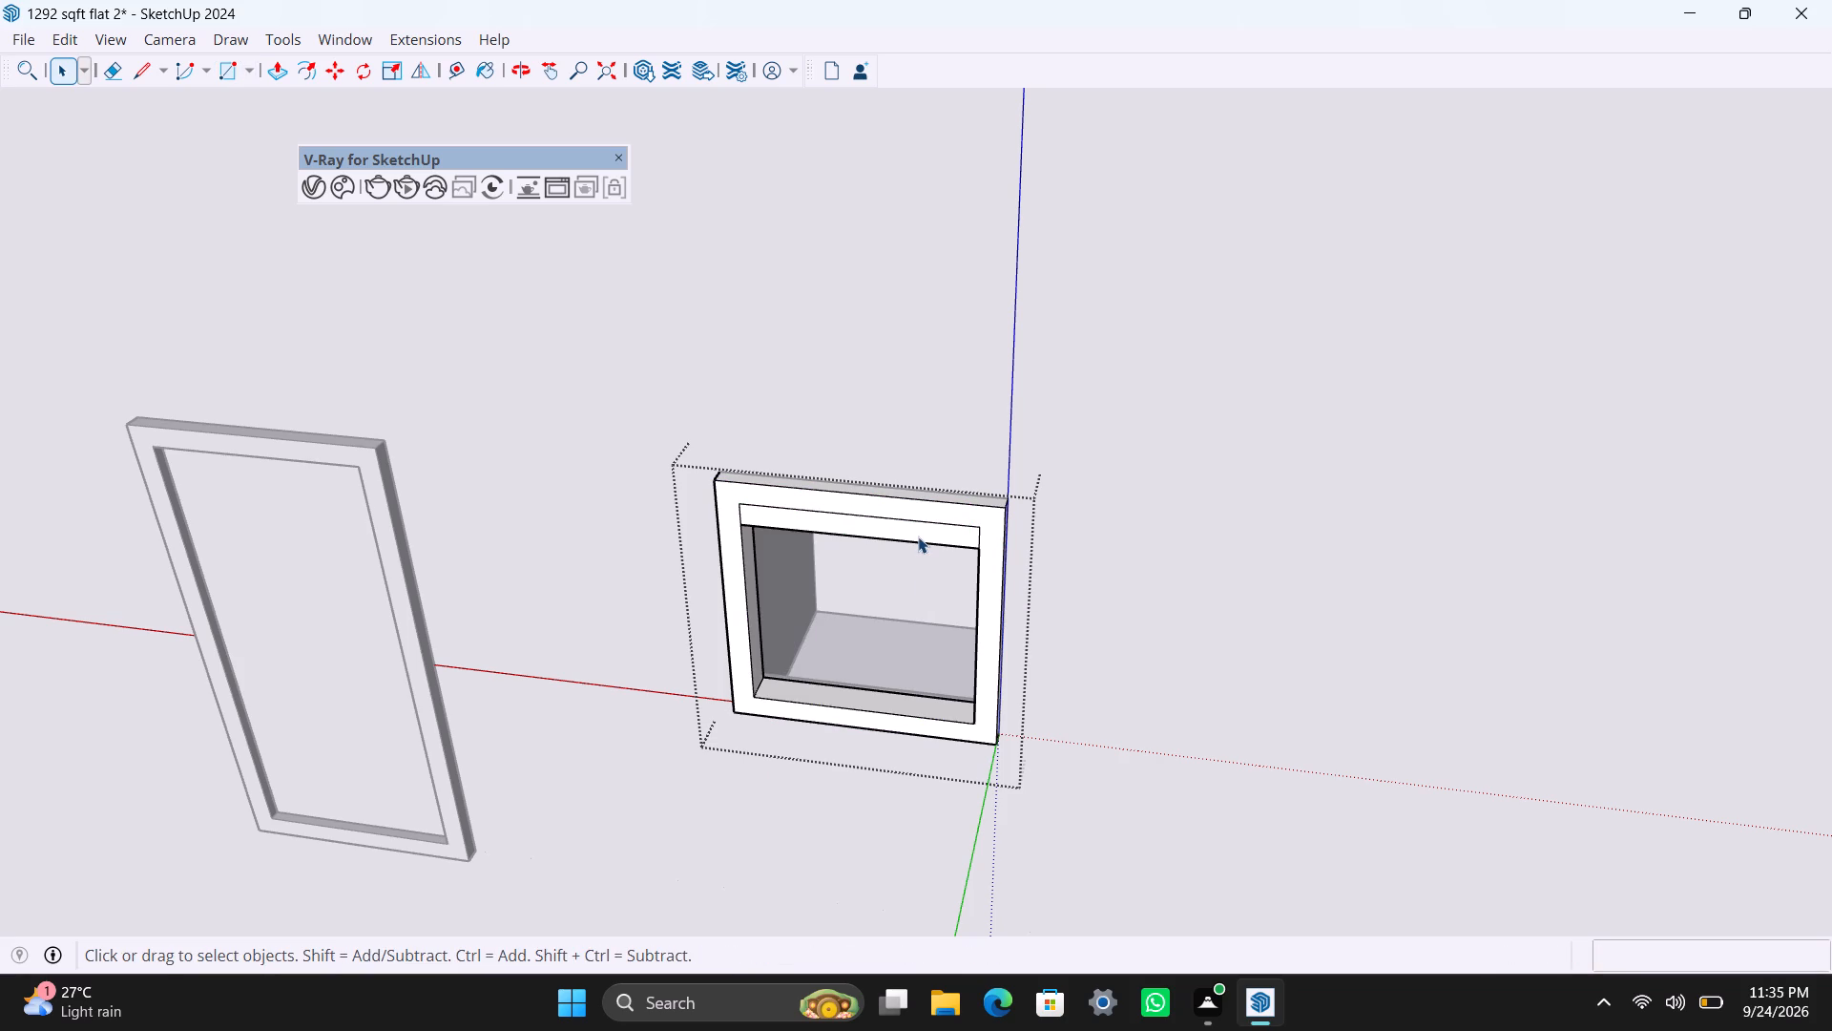
Make the strip a group, push/pull its face 8mm to form a louver slat, and close the slat group.
double_click(918, 537)
right_click(917, 537)
click(1022, 230)
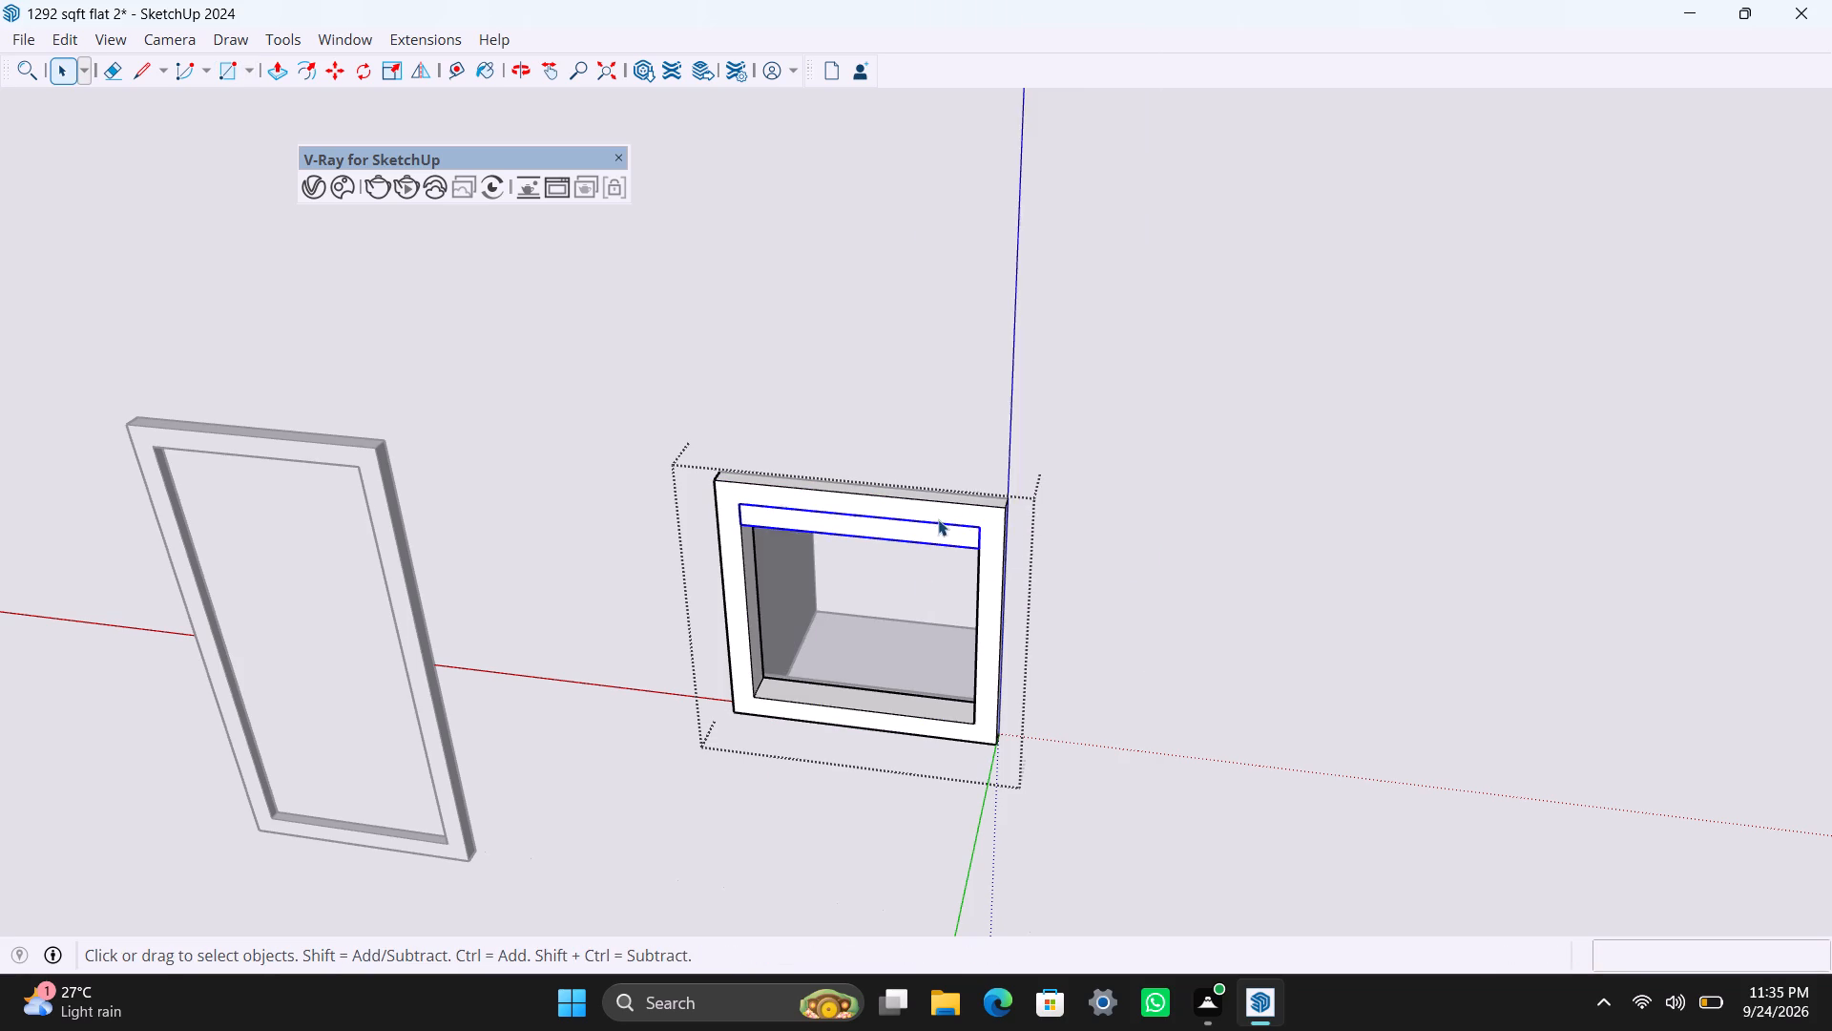
scroll(932, 575, up, 4)
triple_click(943, 465)
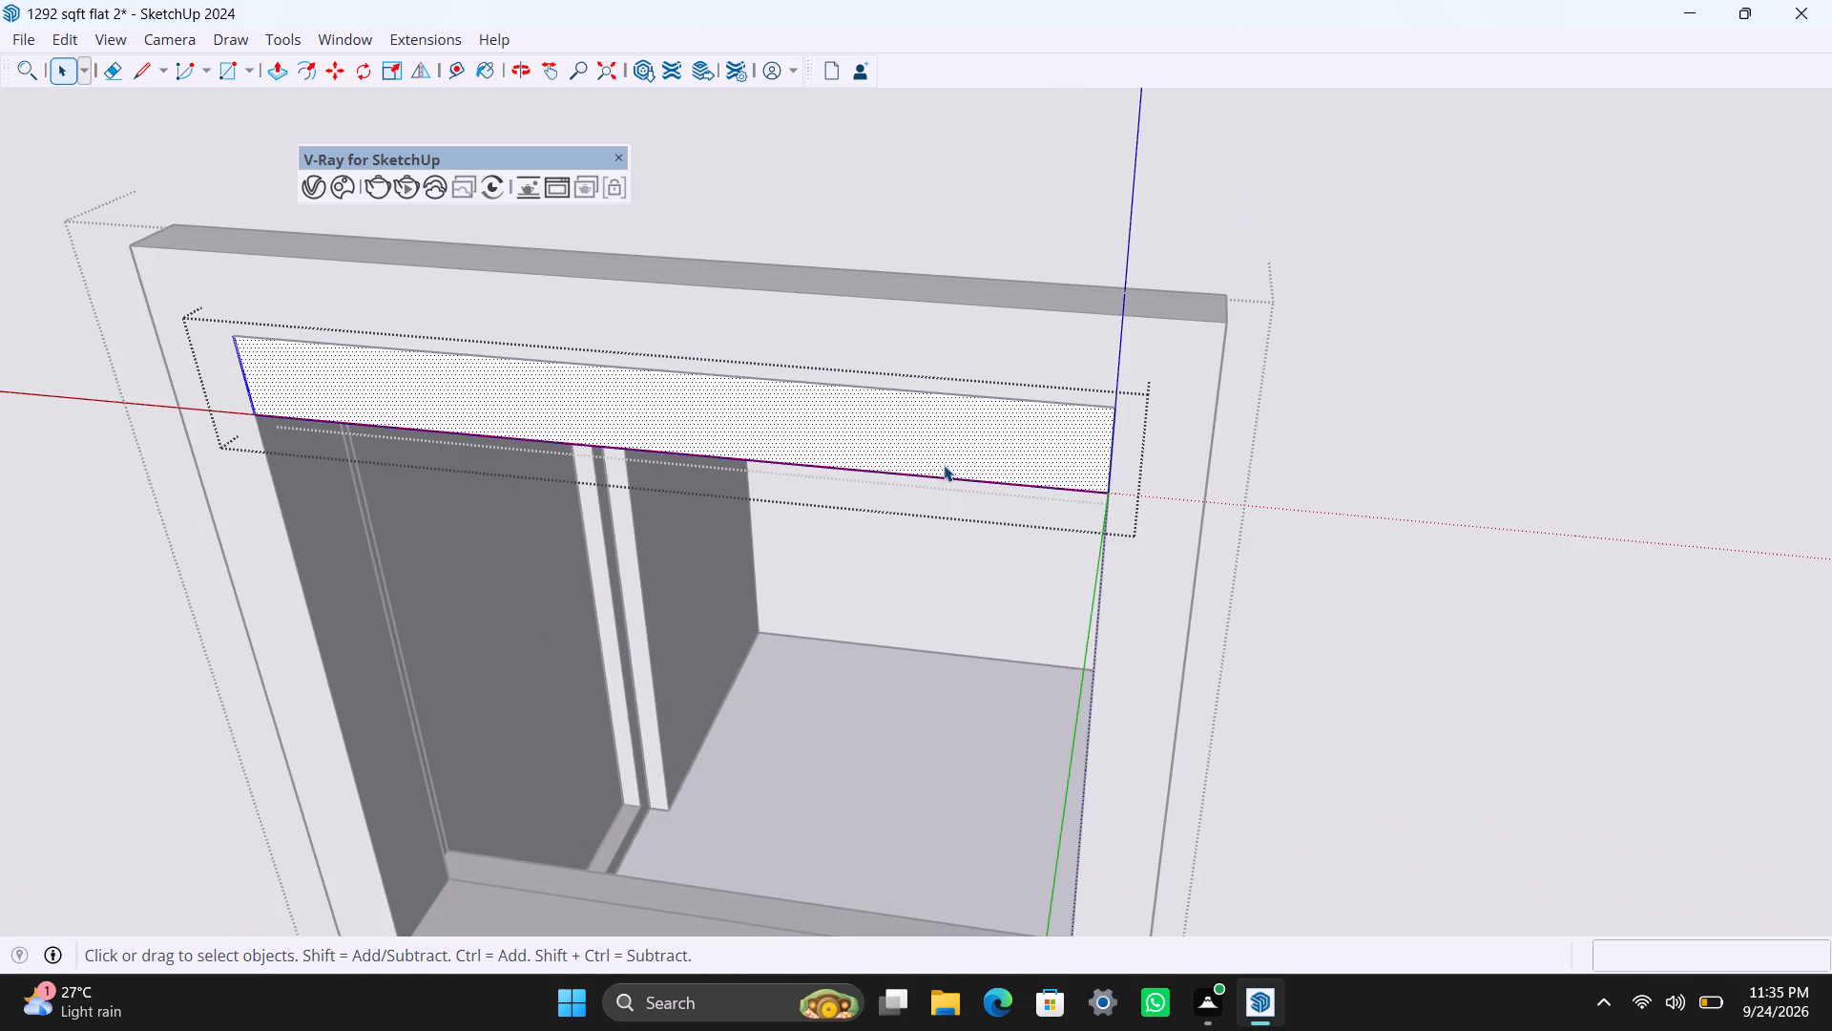
key(p)
click(944, 465)
text(8mm)
key(Return)
key(space)
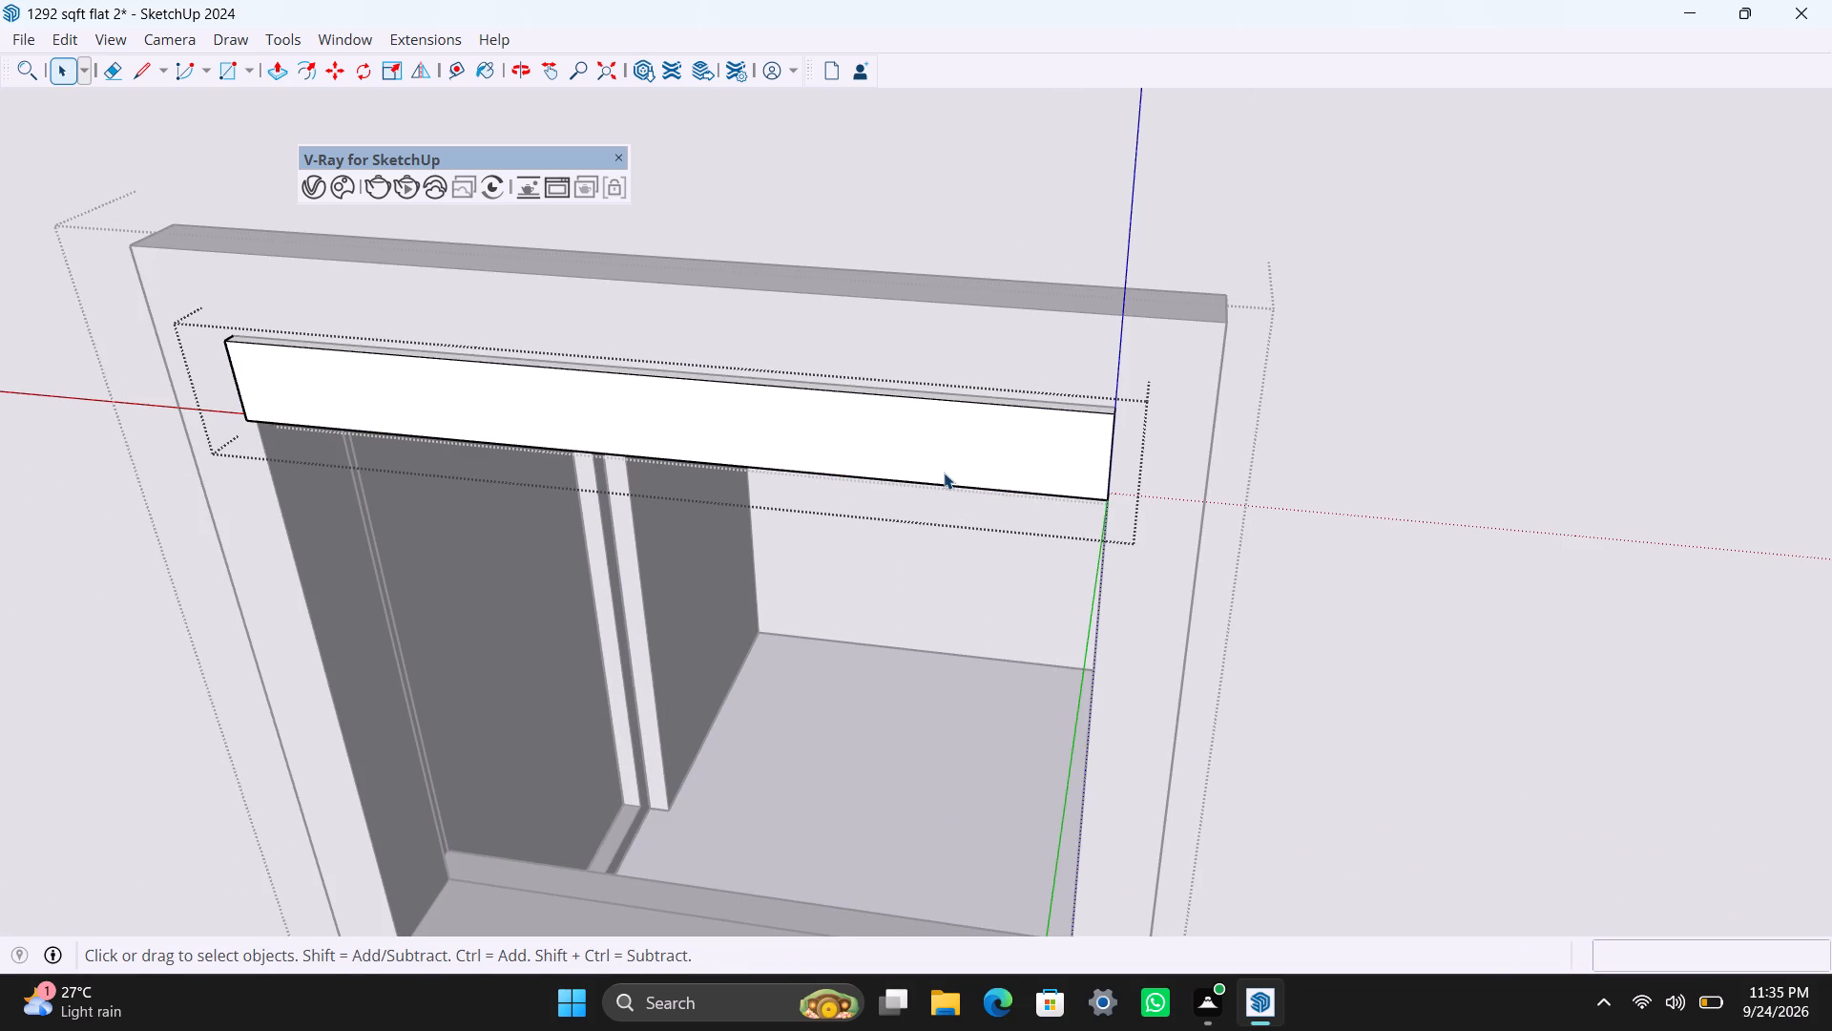
scroll(981, 385, down, 11)
click(1164, 425)
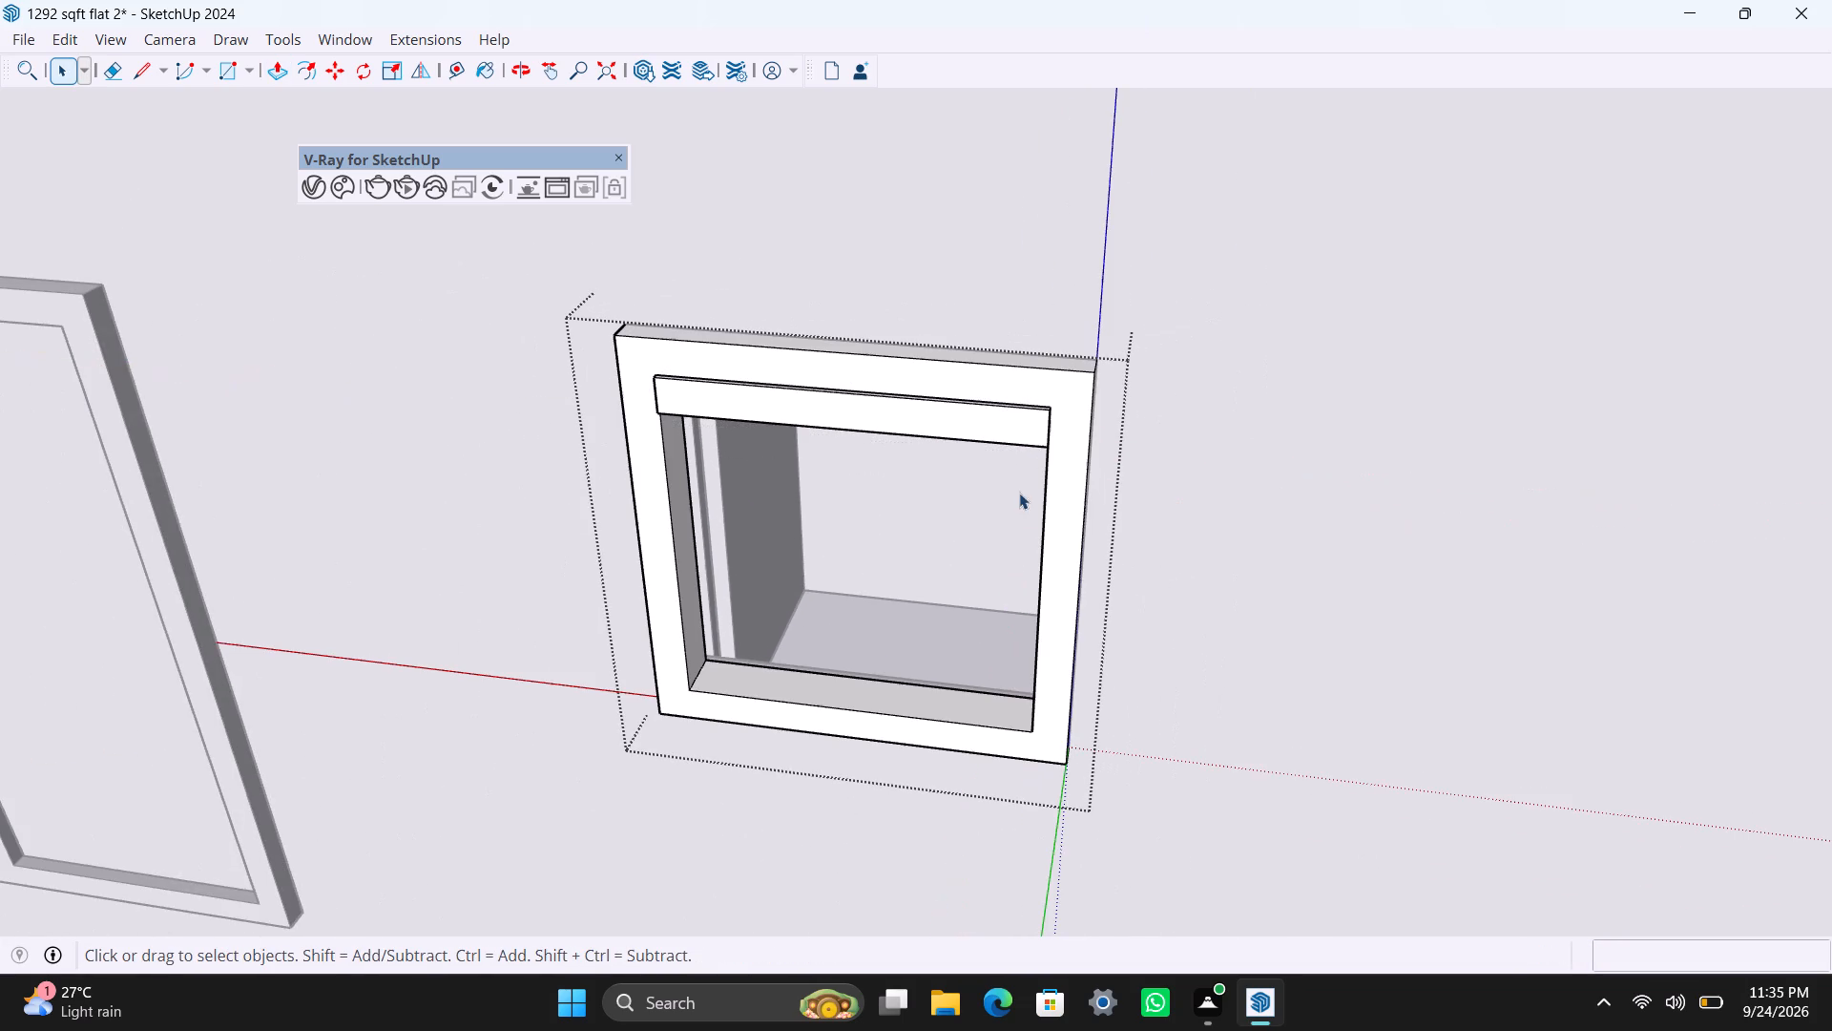
Copy the louver slat 1' 6" down to the bottom of the square frame, divide the copies into 6 equal spaces, and close the window group.
click(974, 429)
key(m)
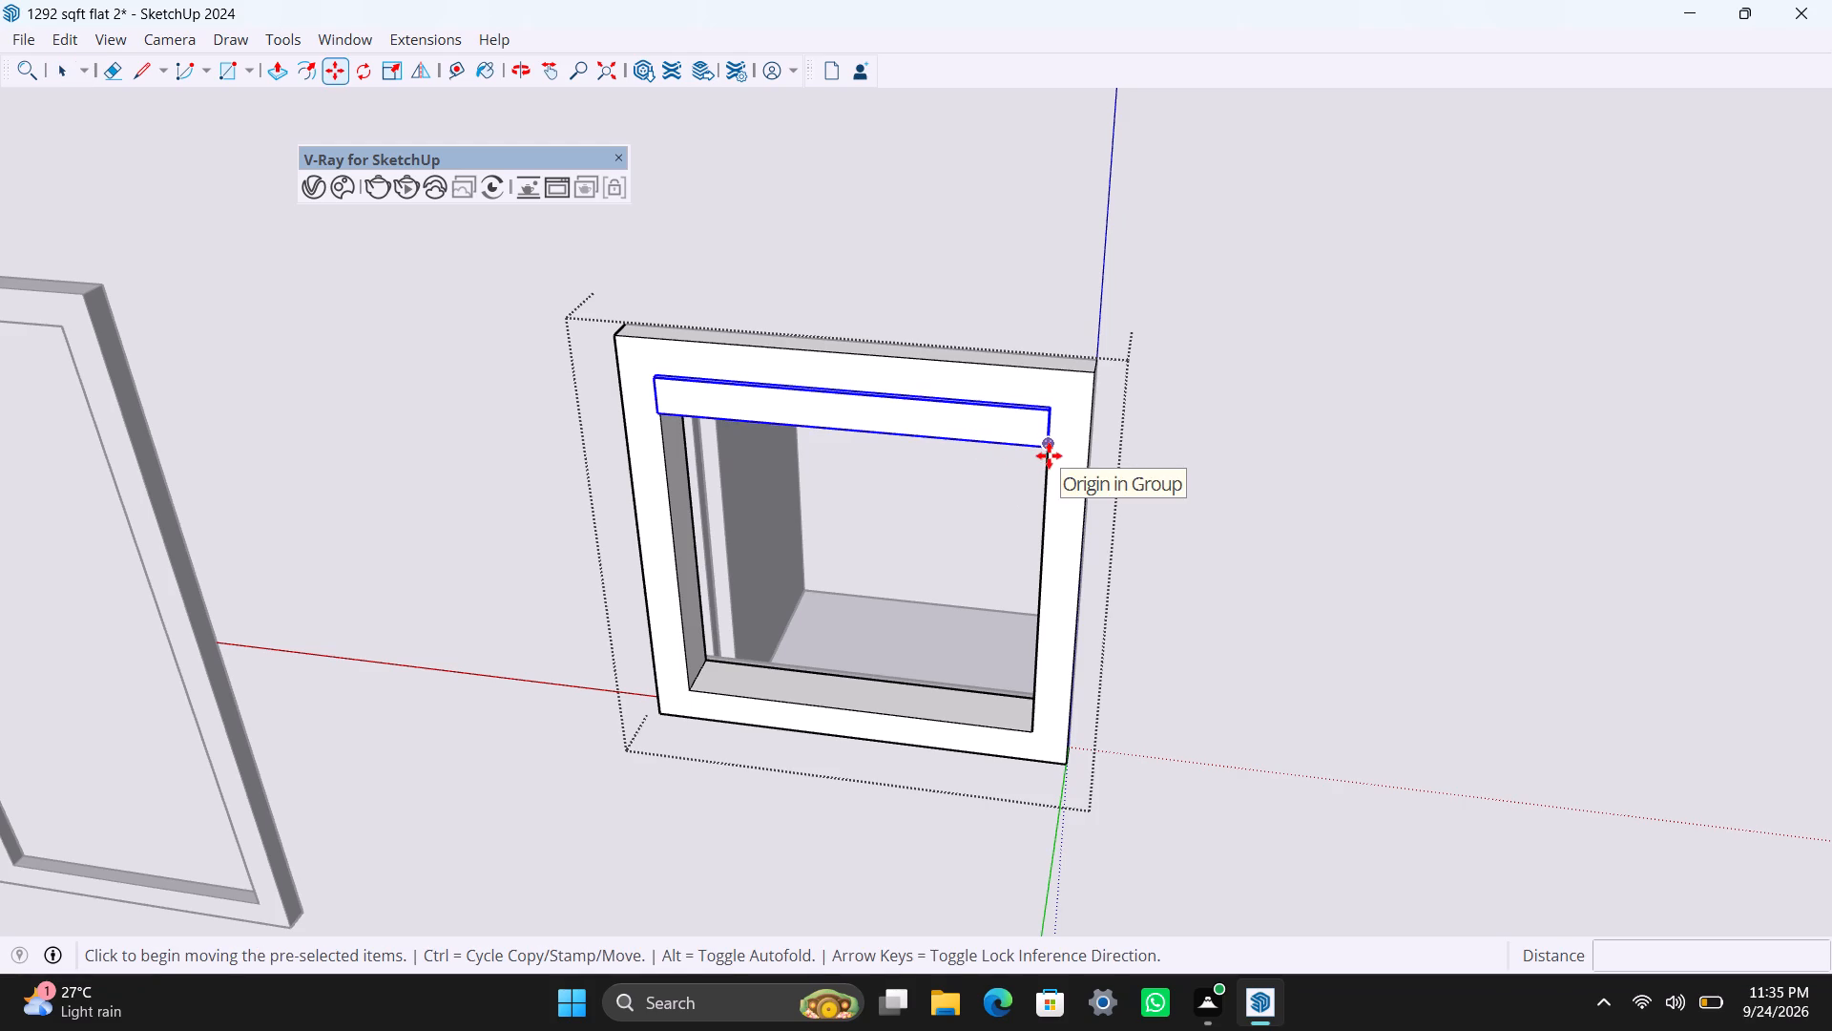
ctrl+drag(1049, 453, 1050, 470)
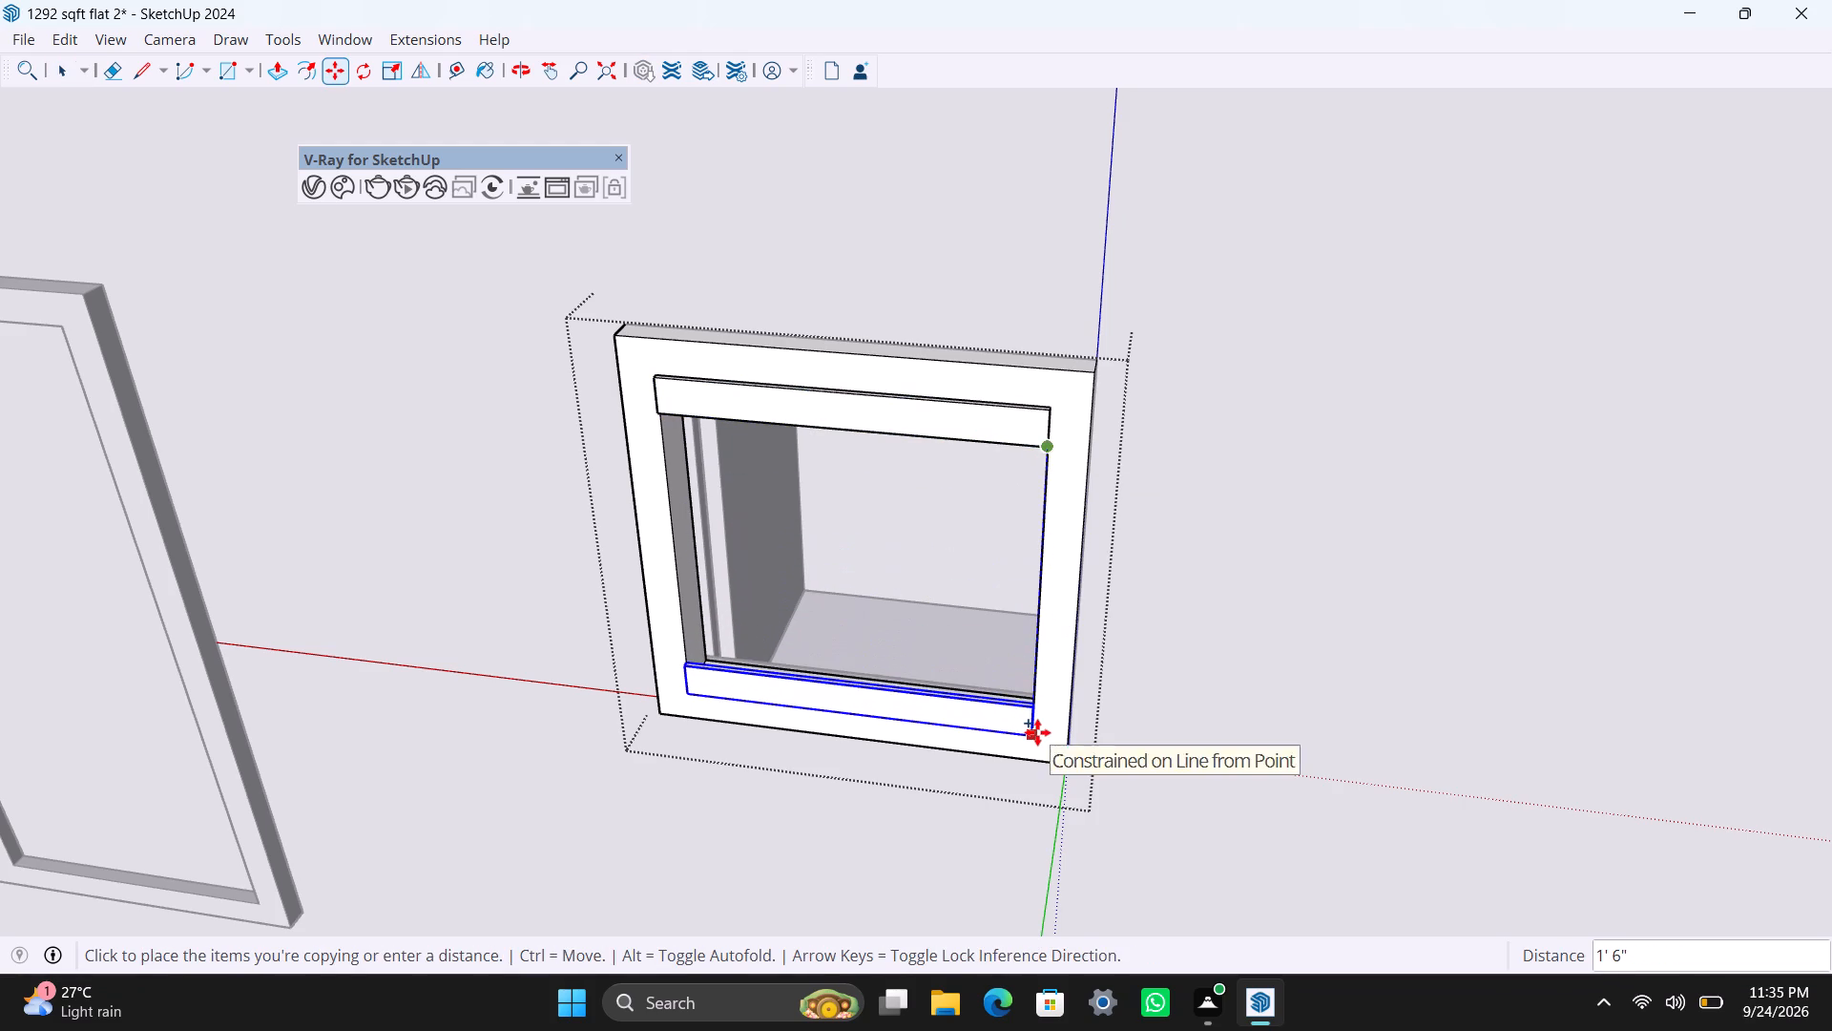
click(1037, 732)
key(slash)
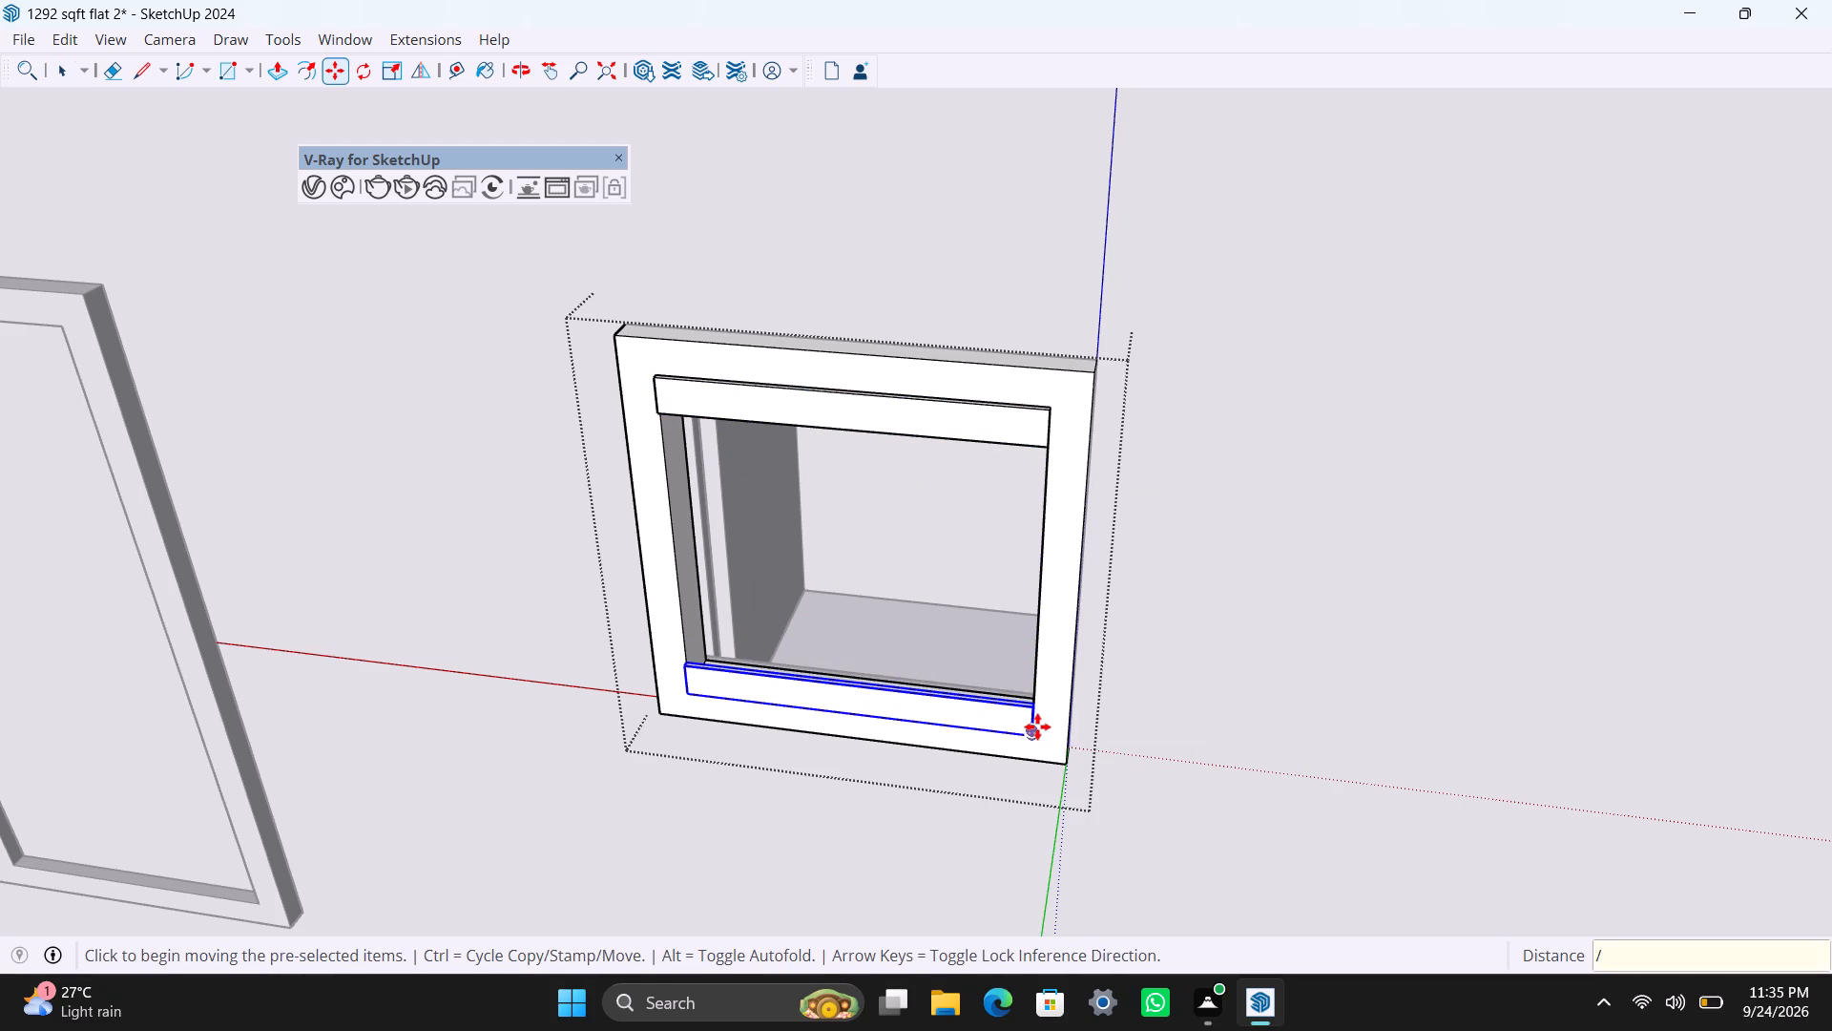
key(6)
key(Return)
key(space)
scroll(955, 627, down, 17)
shift+middle_drag(1031, 632, 763, 588)
click(1472, 457)
Draw a rectangle over the wide window opening near the wall's corner and make it a group.
scroll(1068, 536, up, 2)
middle_drag(1050, 460, 1058, 392)
scroll(1060, 424, up, 1)
middle_drag(1008, 410, 965, 397)
key(r)
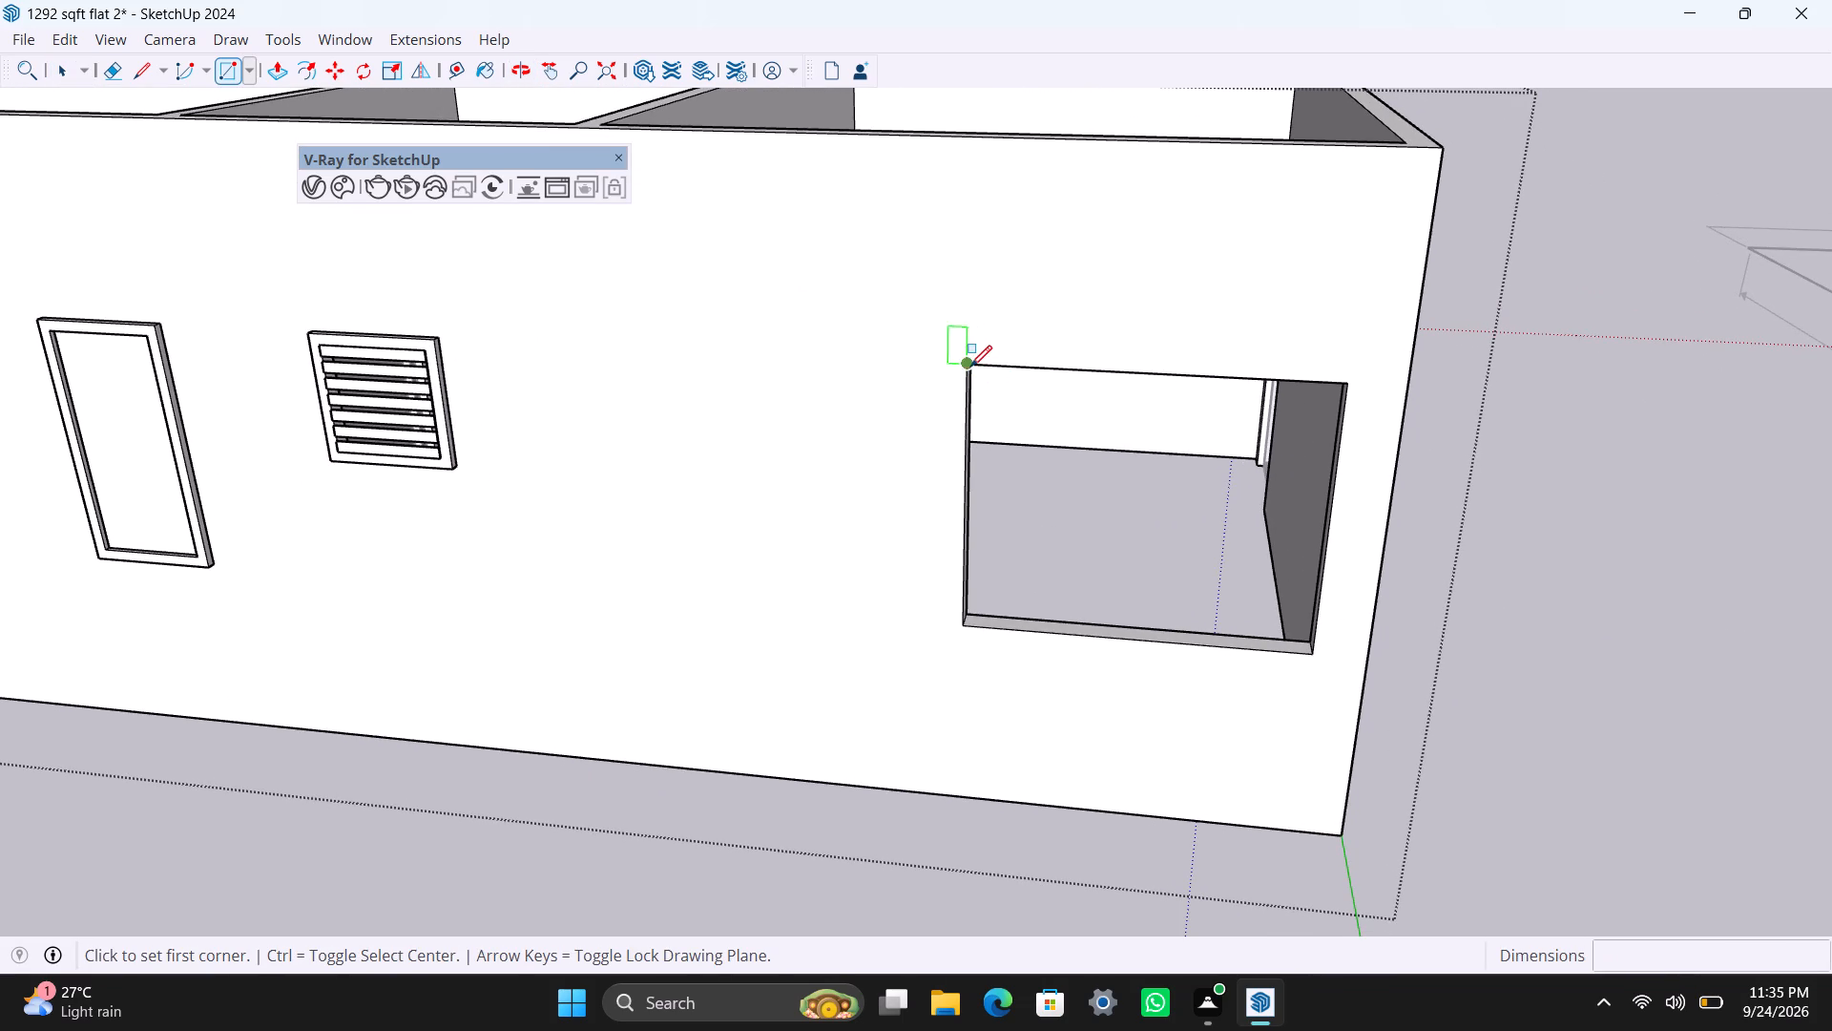
click(970, 368)
click(1307, 651)
key(space)
double_click(1139, 550)
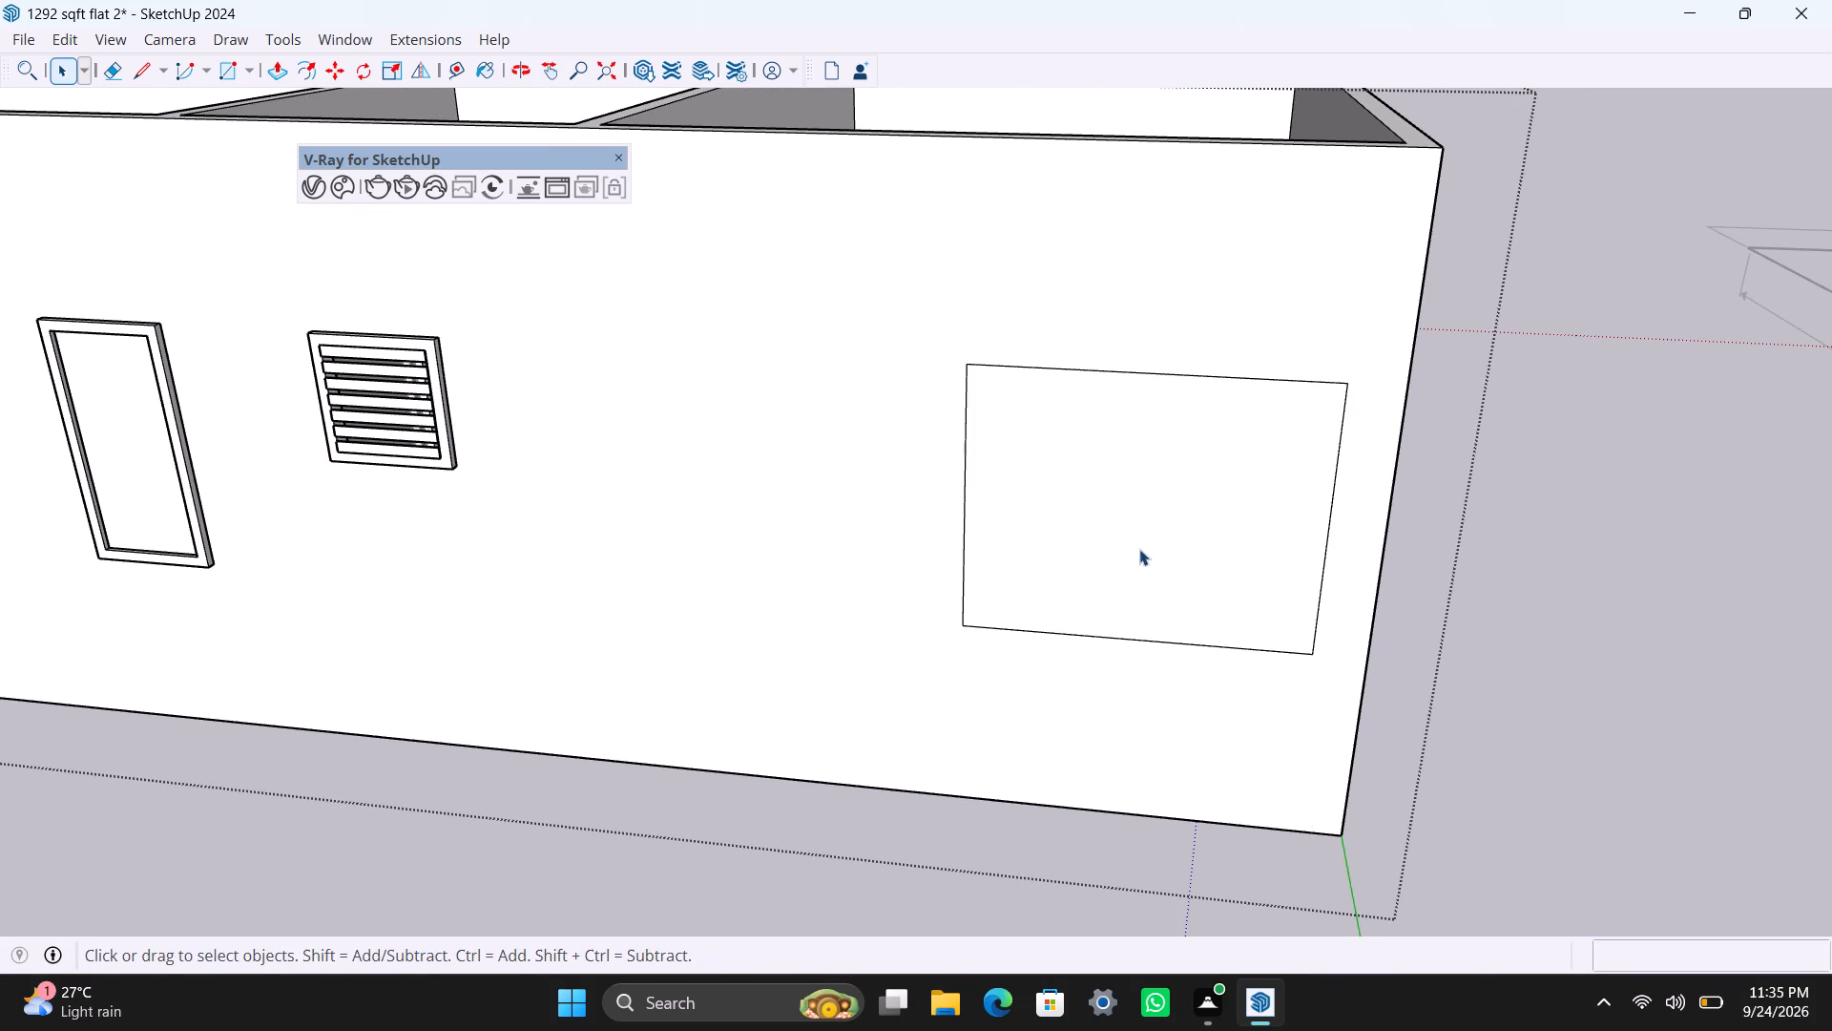
right_click(1139, 548)
click(1226, 228)
Open the wide window group, offset its outline 2" inward, and delete the inner face.
double_click(1041, 427)
click(1031, 426)
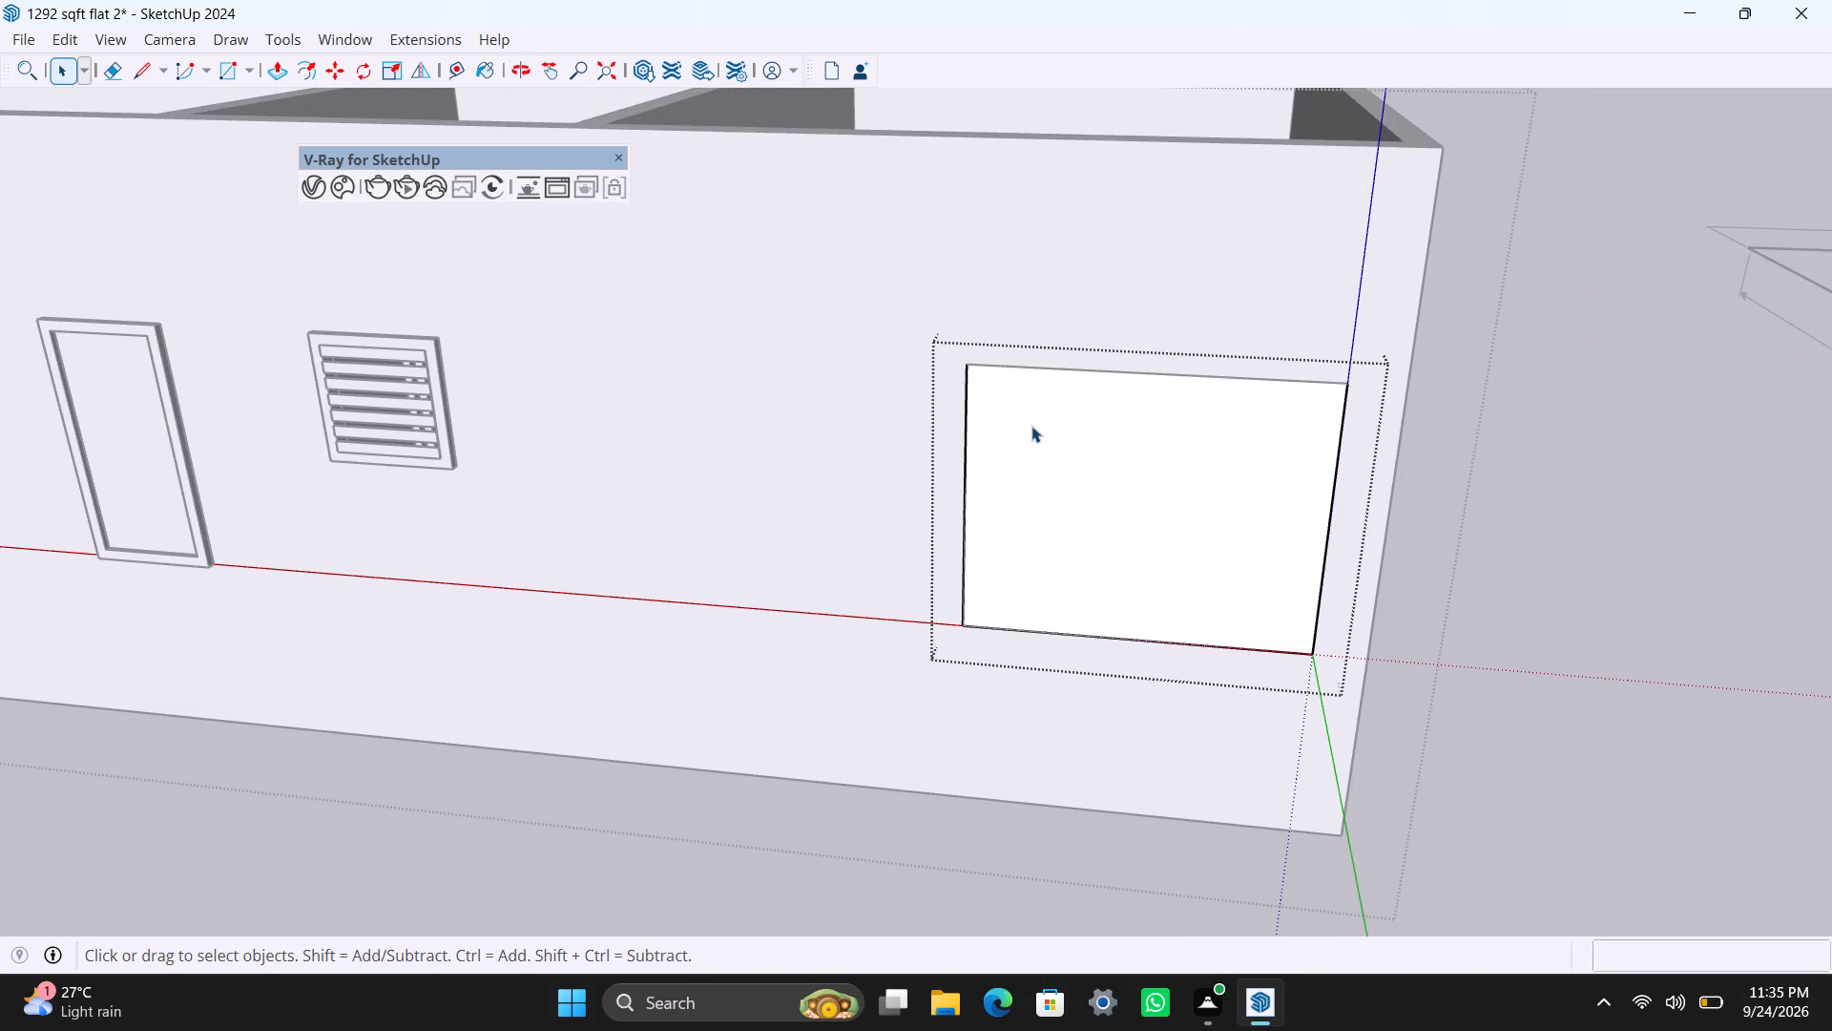
key(f)
drag(1006, 431, 1005, 420)
text(2")
key(Return)
key(space)
click(1067, 449)
key(Delete)
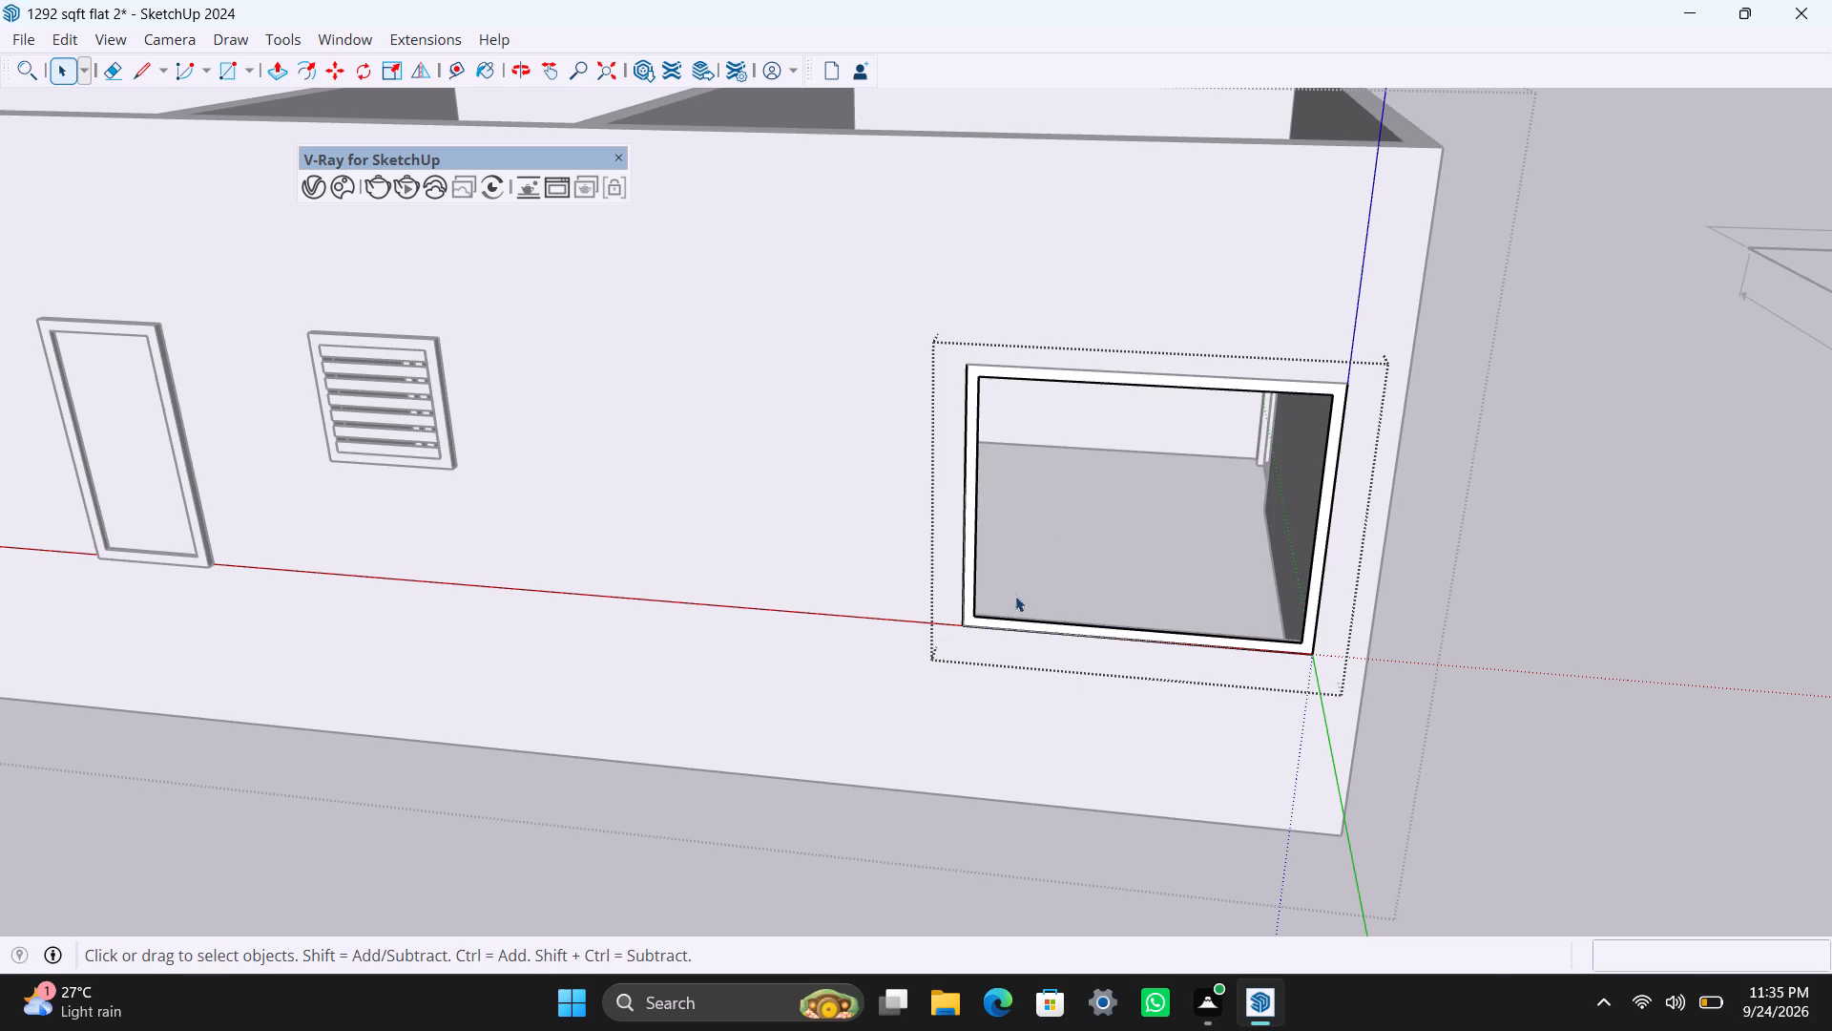
Thicken the wide window frame with two 1.5" push/pulls.
scroll(997, 647, up, 4)
click(962, 578)
key(p)
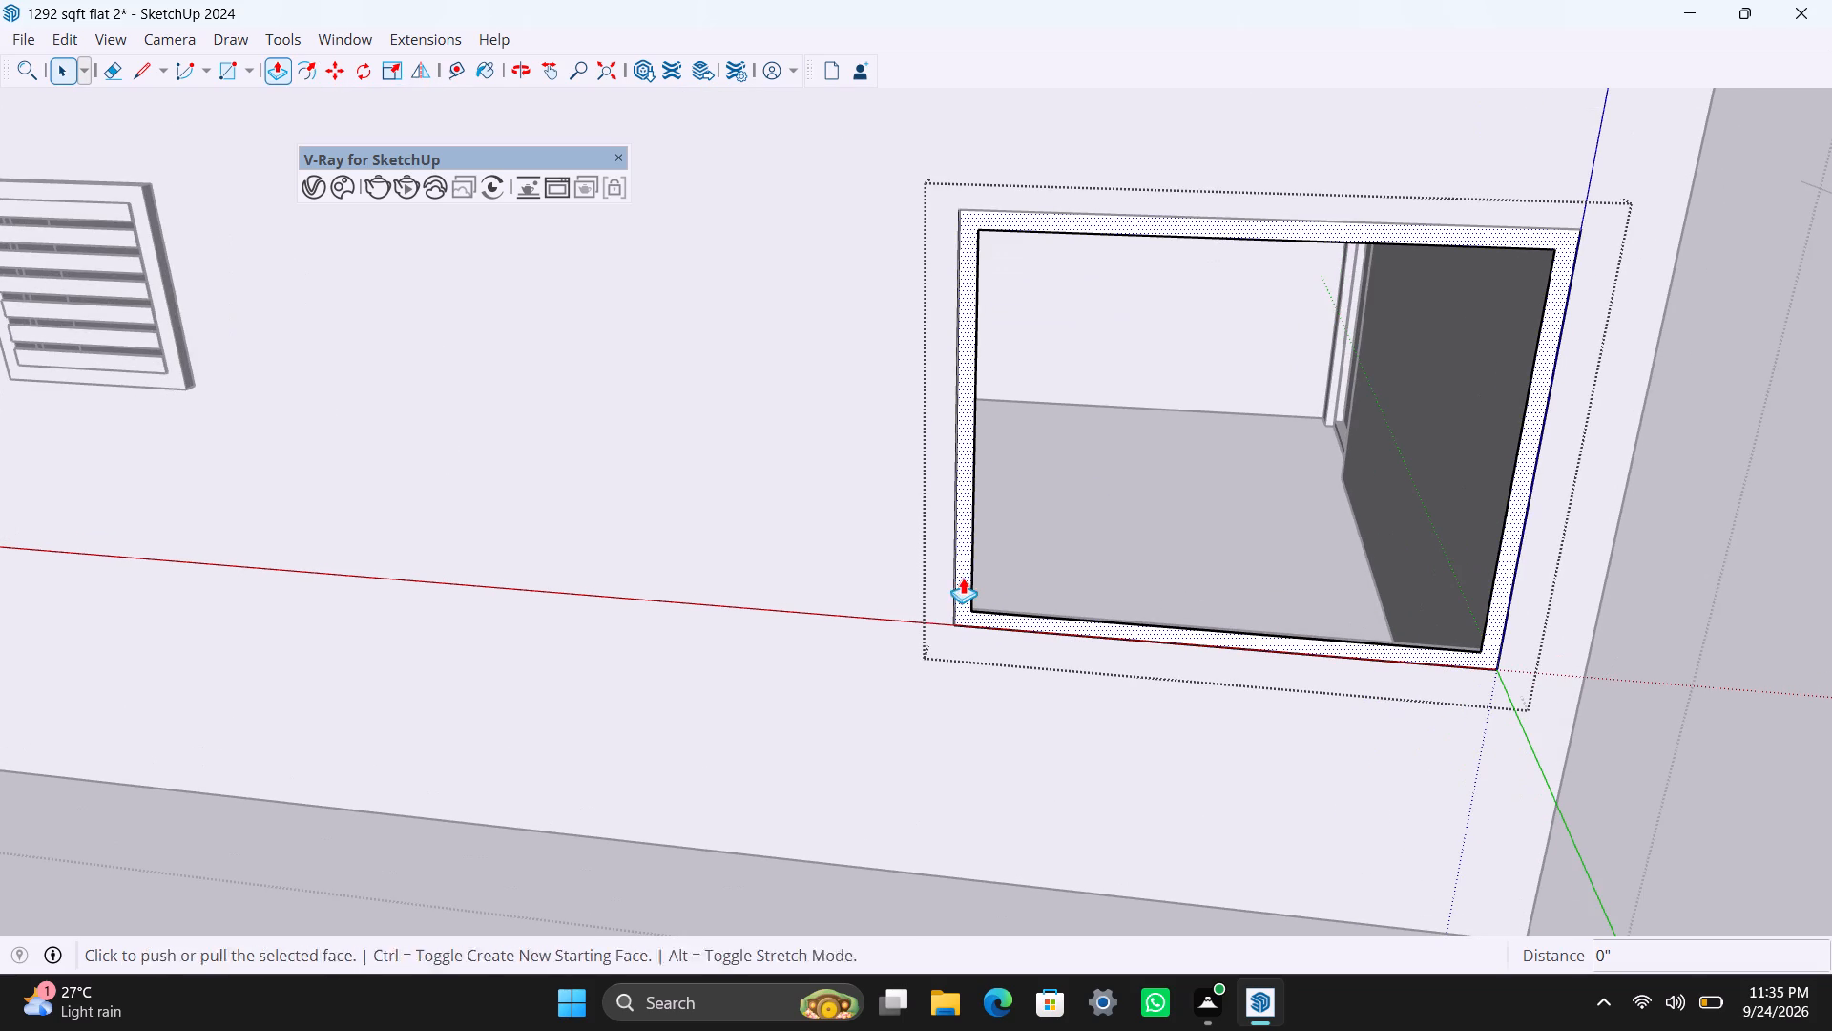
drag(963, 578, 972, 562)
text(1.5")
key(Return)
click(968, 585)
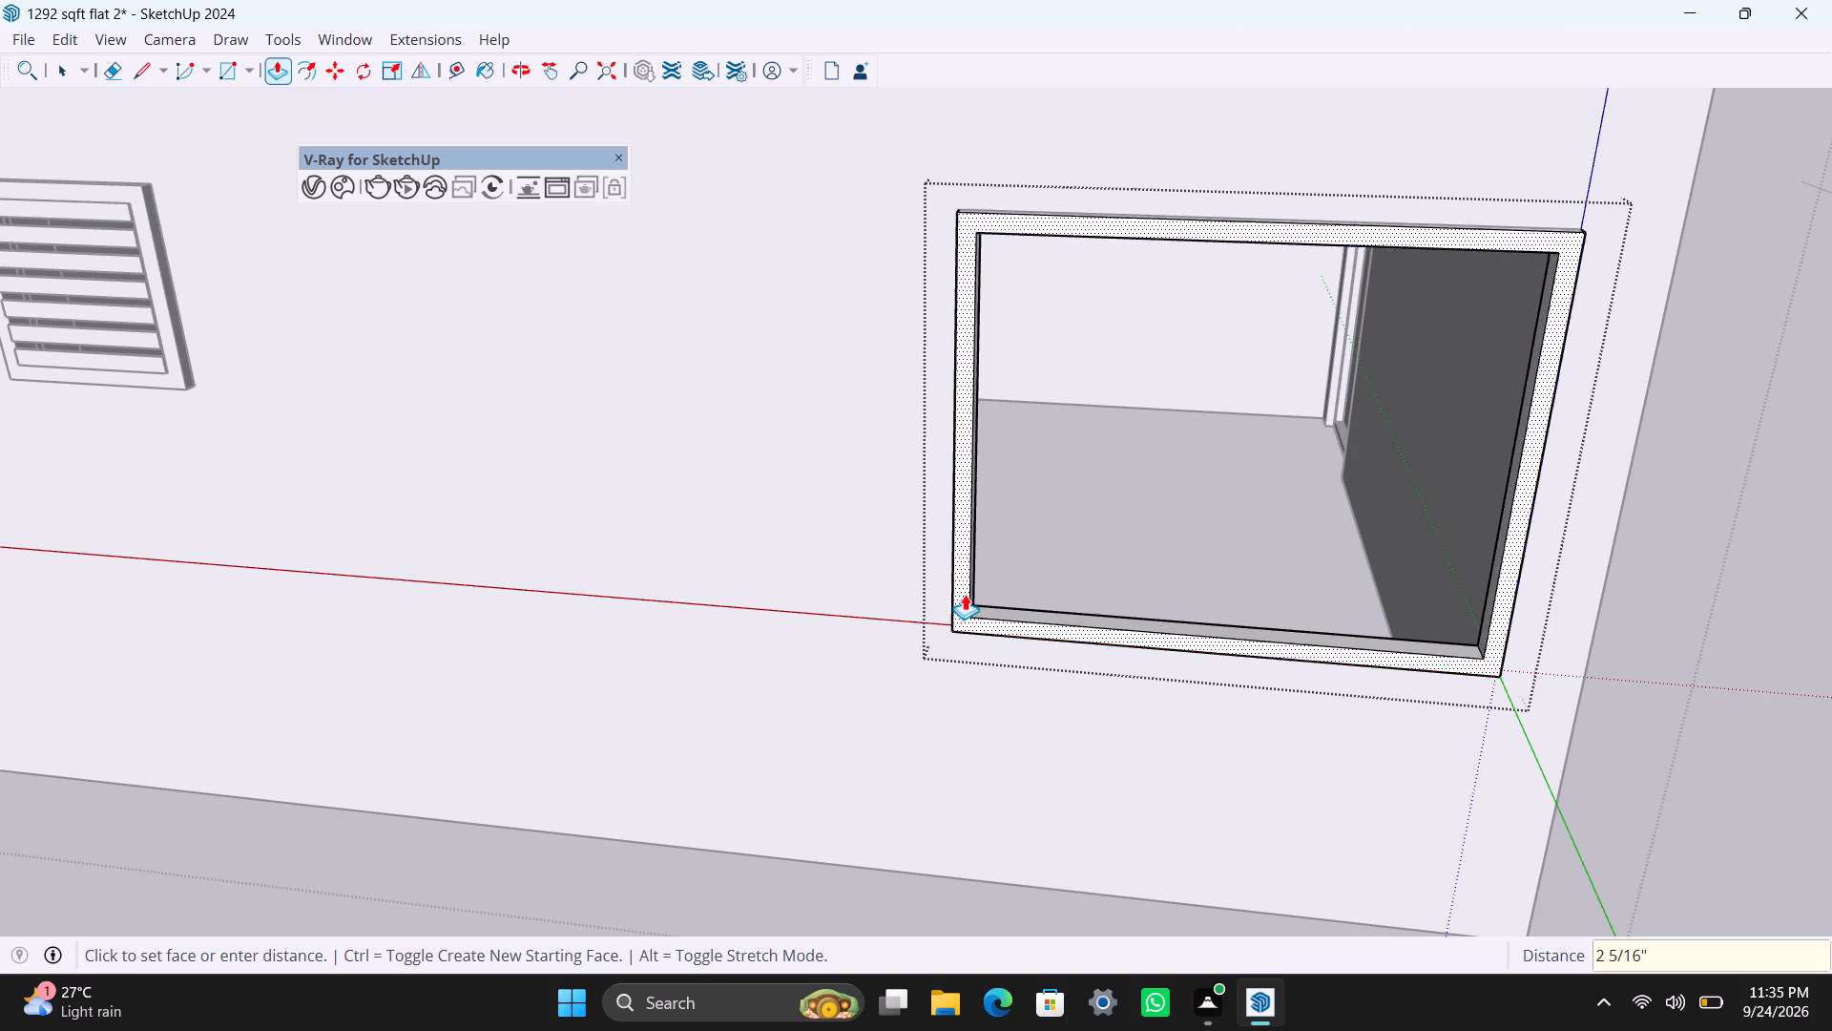
text(1.5")
key(Return)
key(space)
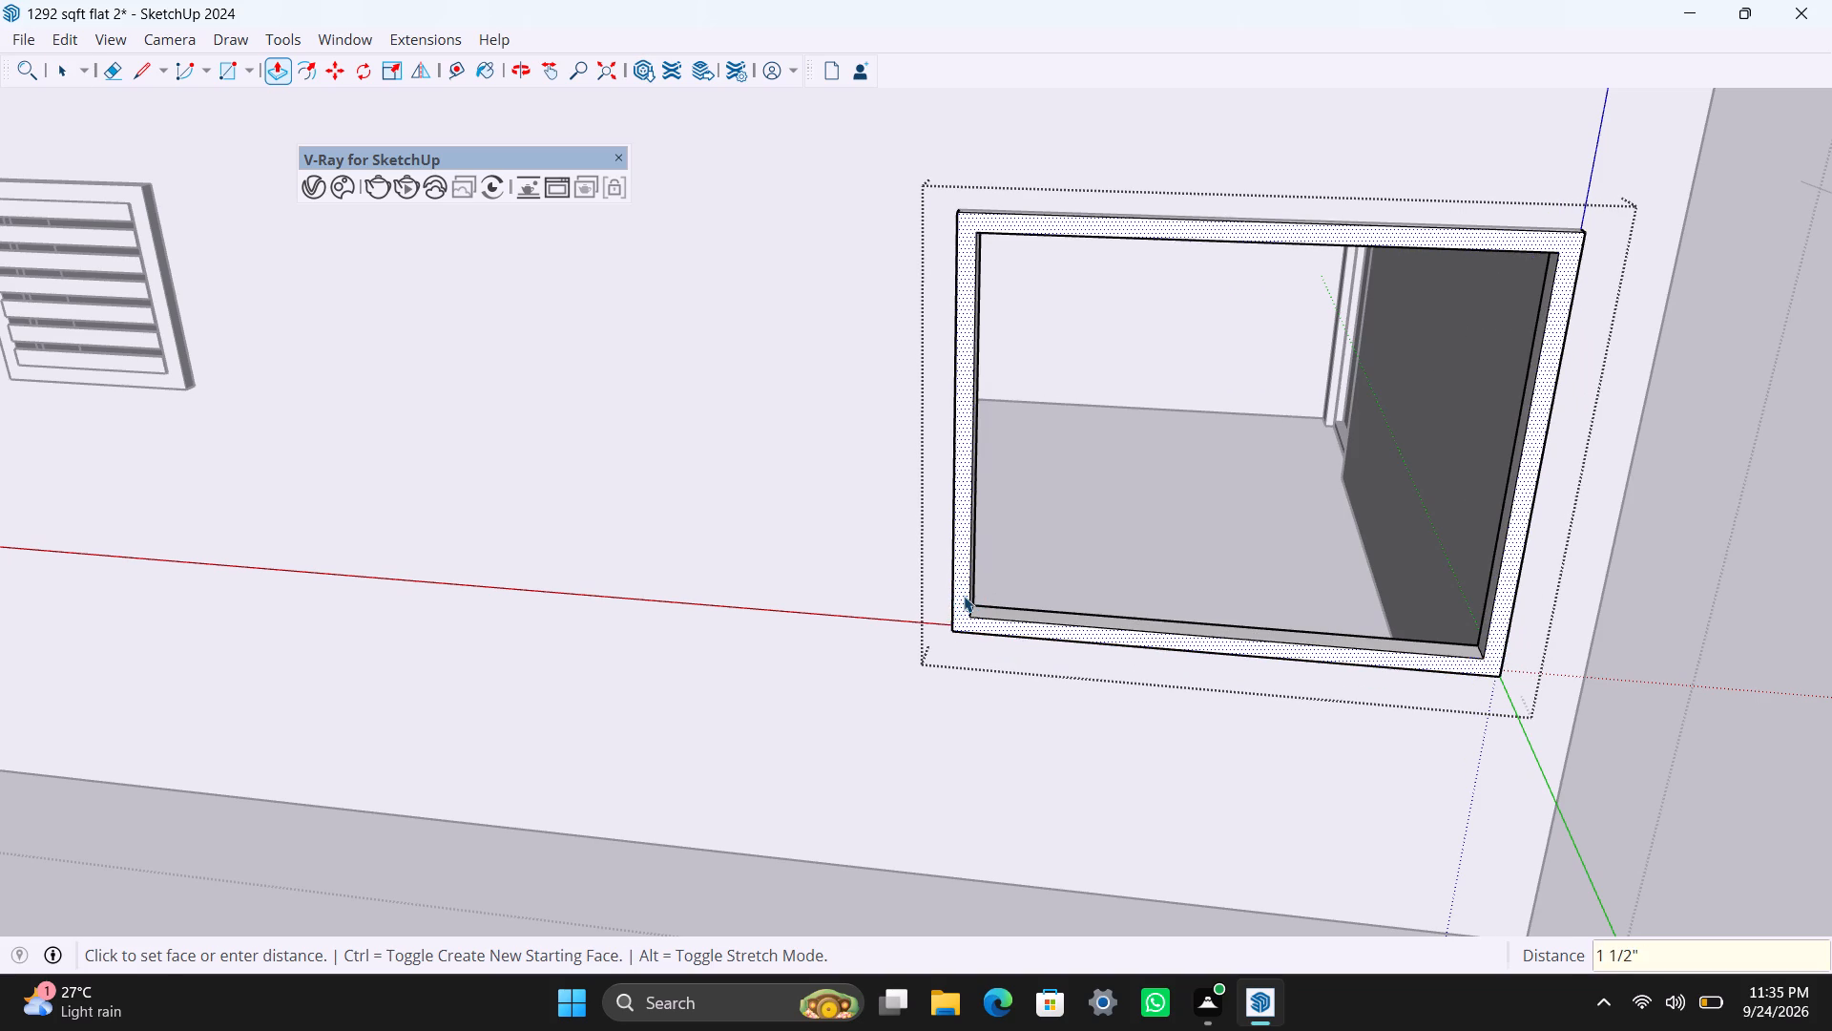
Draw a 3' 8" high pane over the left half of the frame opening, delete the remaining face, and group the pane.
key(r)
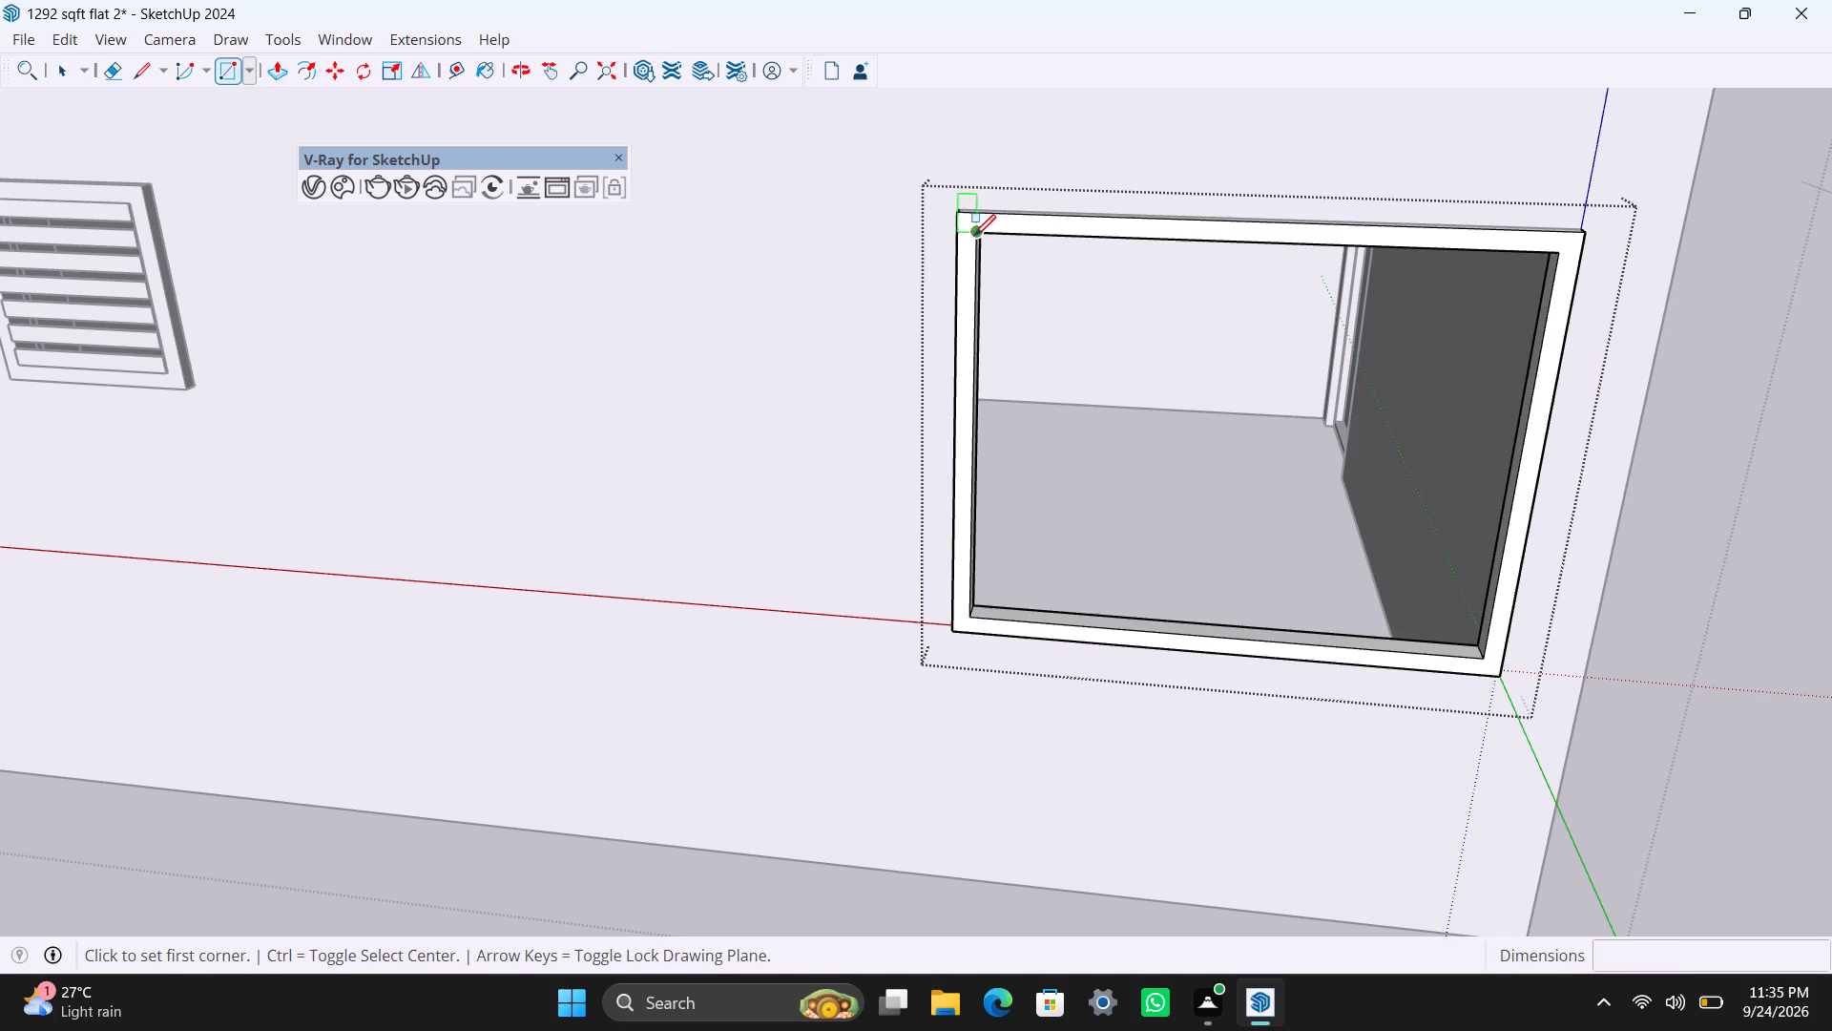
click(974, 235)
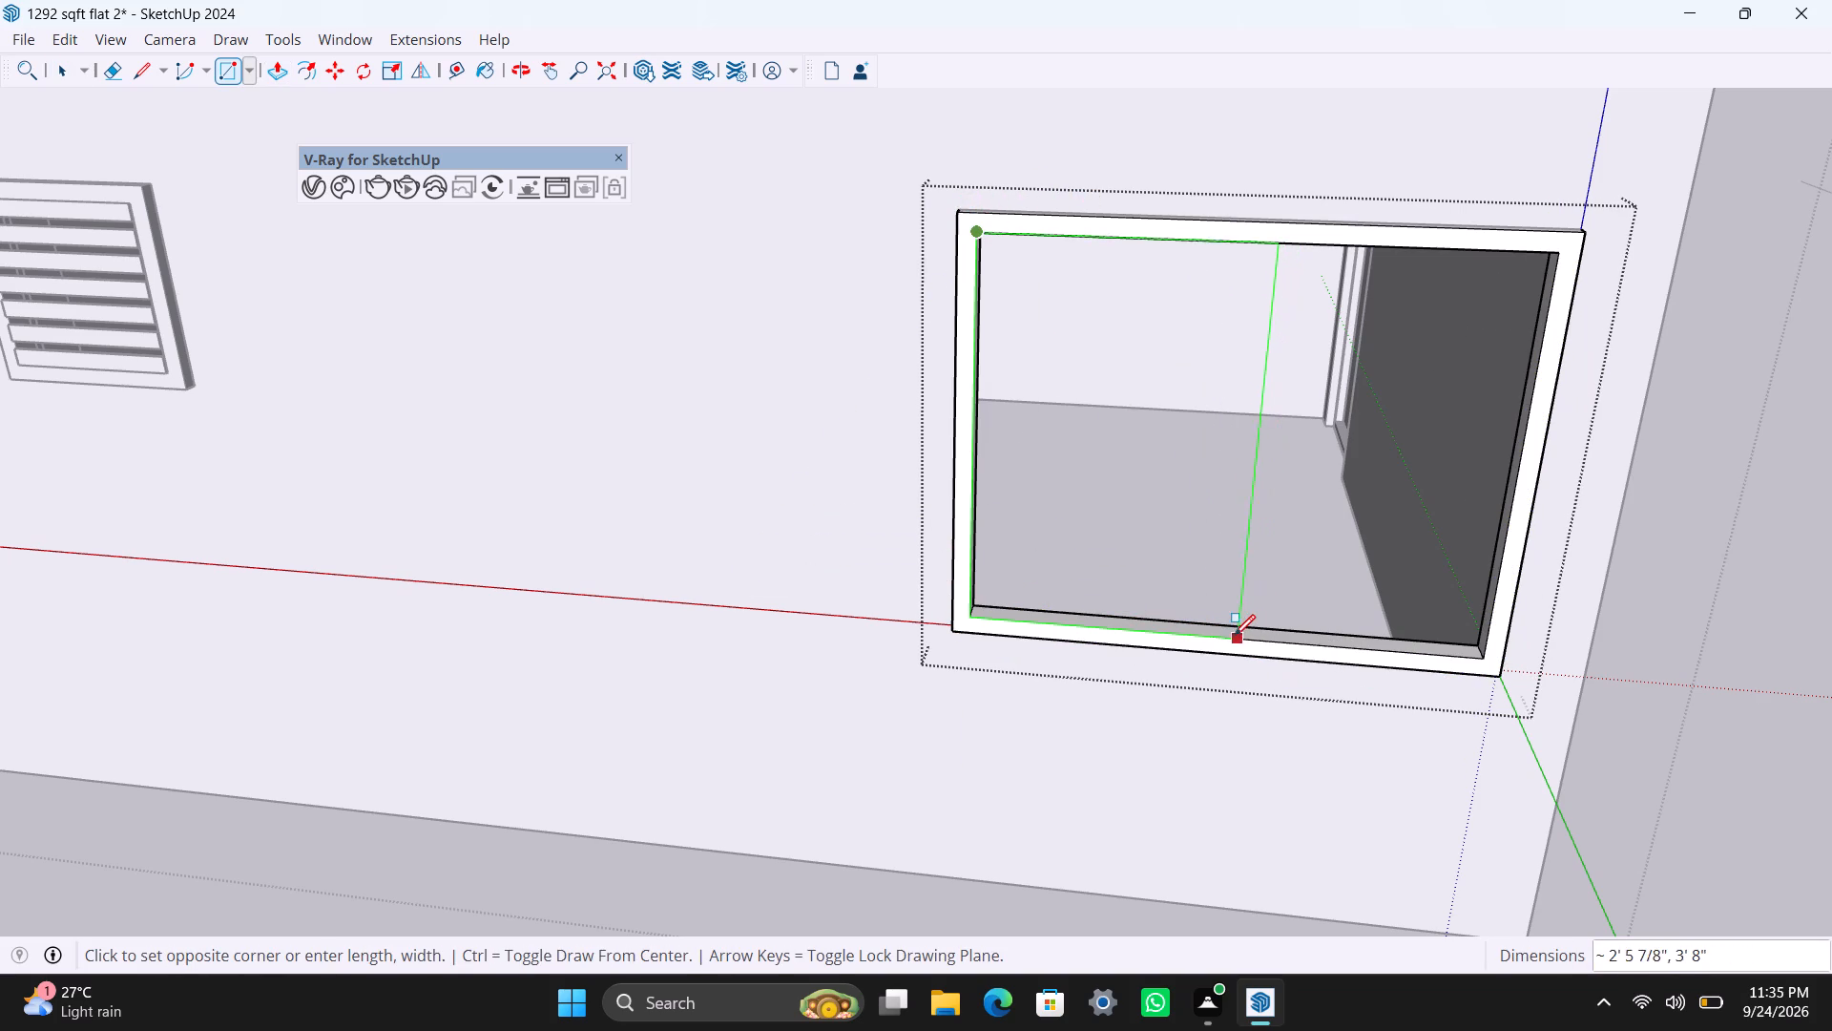
click(1230, 636)
key(space)
click(1257, 618)
key(Delete)
double_click(1155, 563)
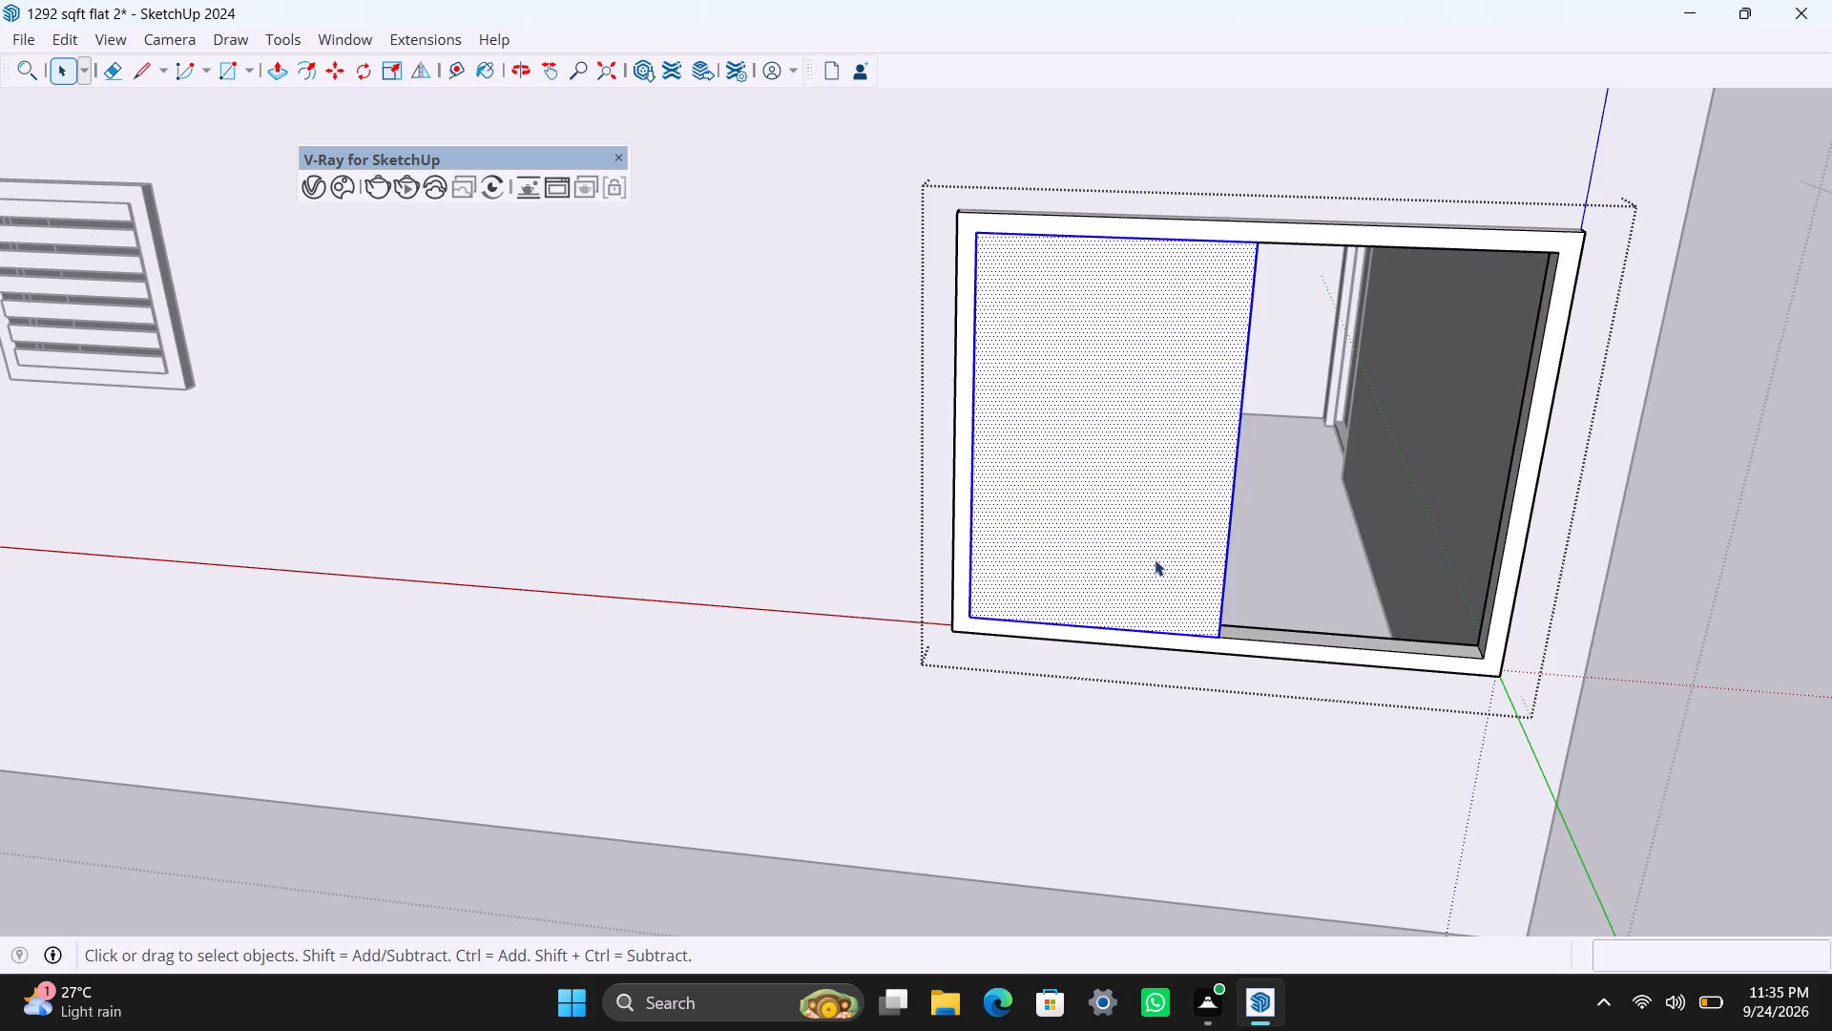
right_click(1155, 559)
click(1251, 220)
Open the pane group, push/pull its face 8mm, and close the pane group.
scroll(1333, 606, down, 2)
middle_drag(1301, 616, 1047, 613)
scroll(750, 577, up, 4)
double_click(833, 586)
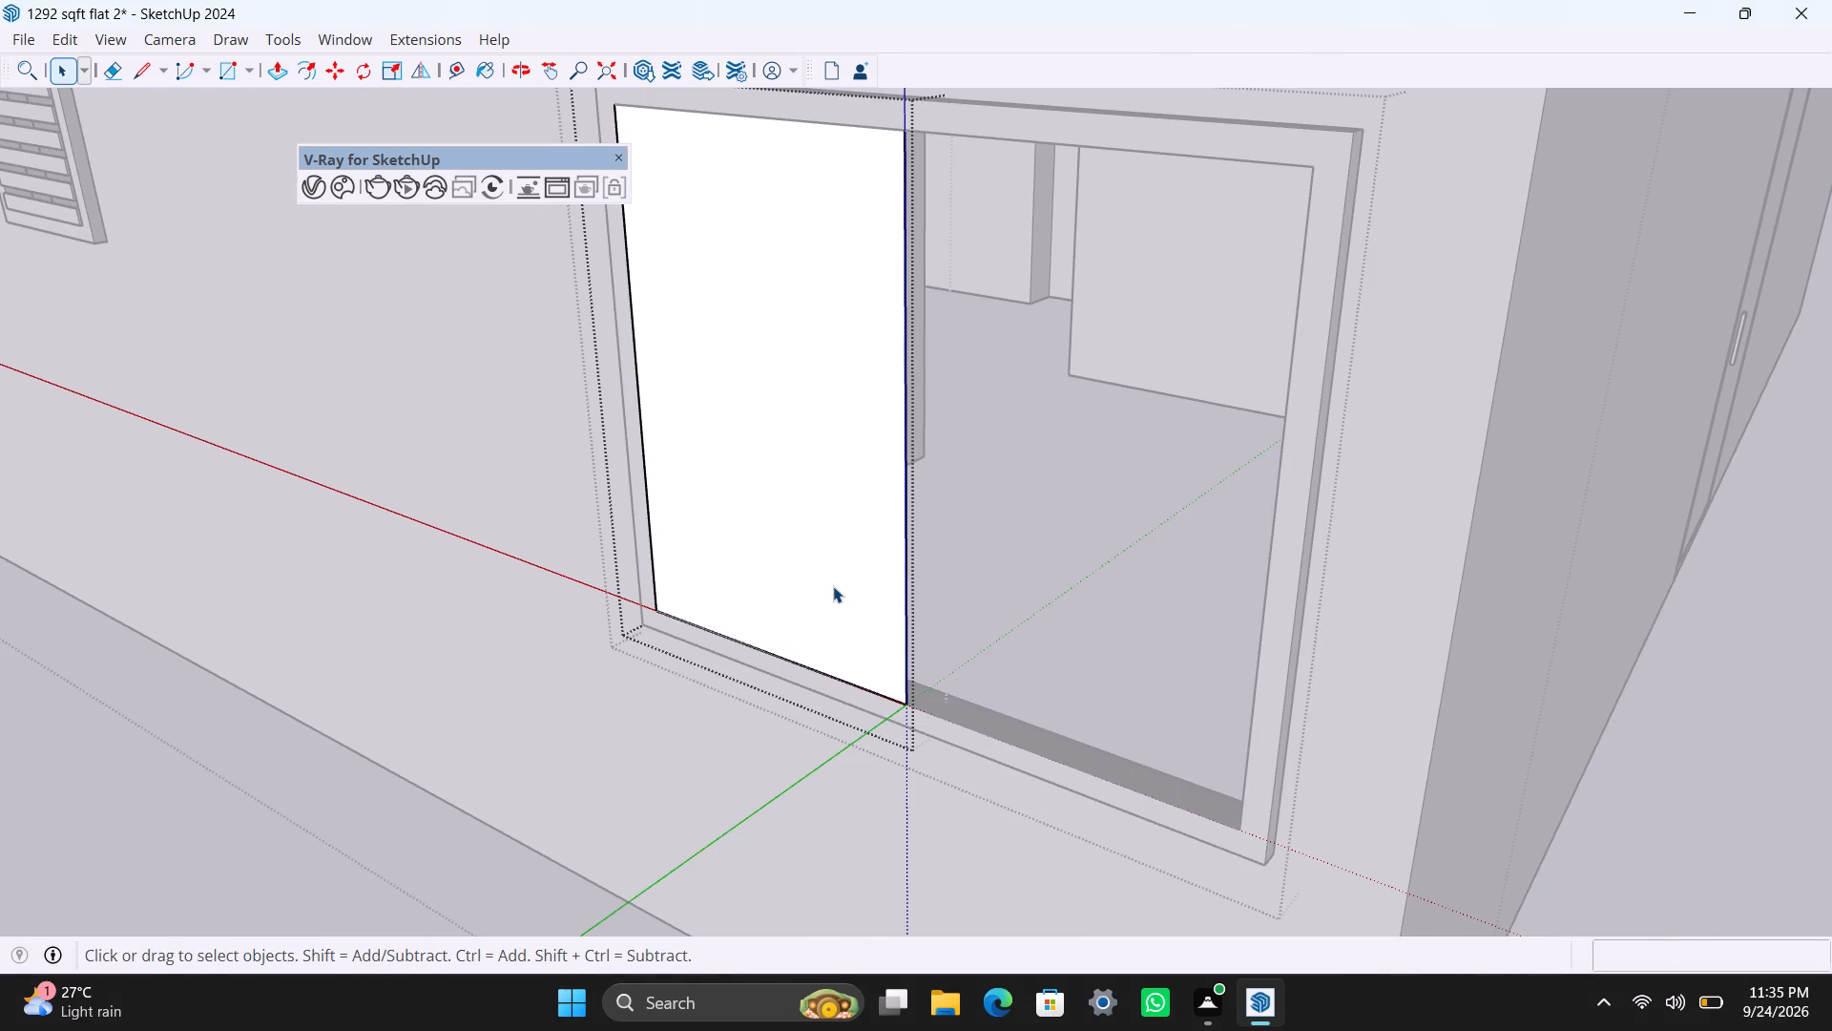
key(p)
drag(834, 586, 857, 581)
key(8)
text(mm)
key(Return)
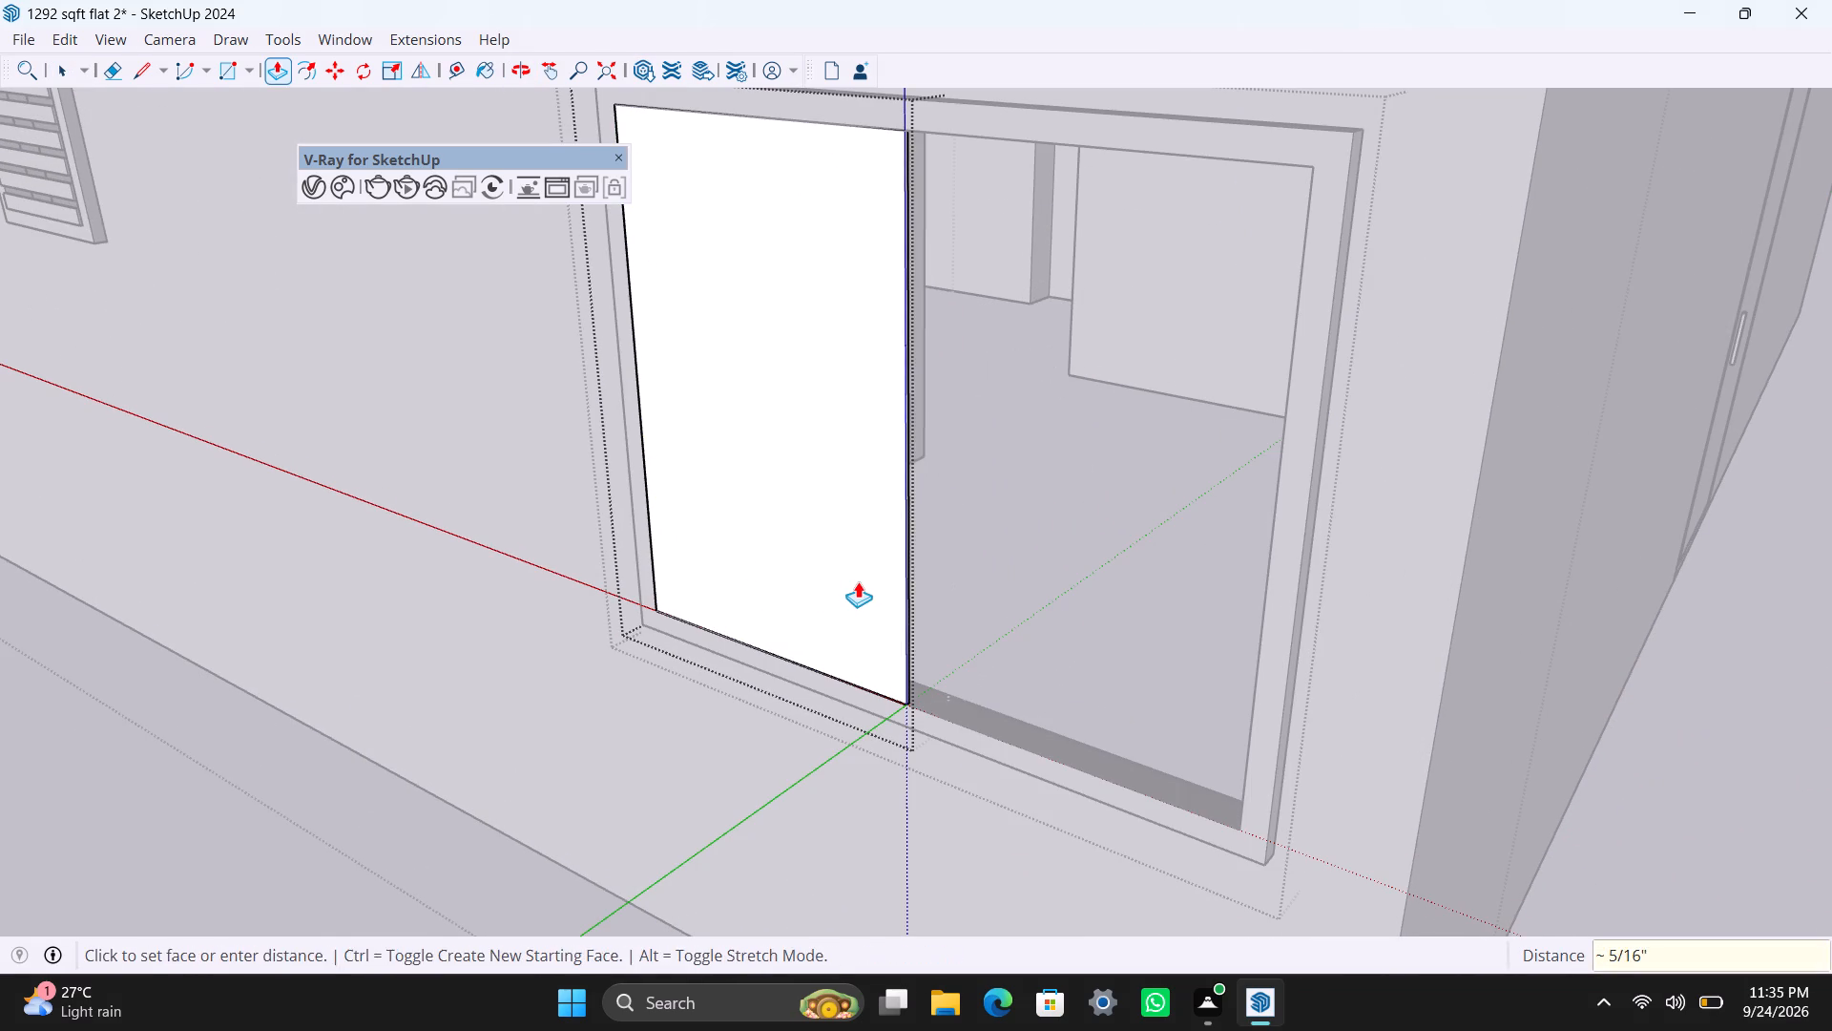
key(space)
click(949, 826)
Move the pane 1 7/16" back into the depth of the wide window frame.
scroll(830, 688, up, 7)
click(922, 689)
scroll(930, 700, up, 1)
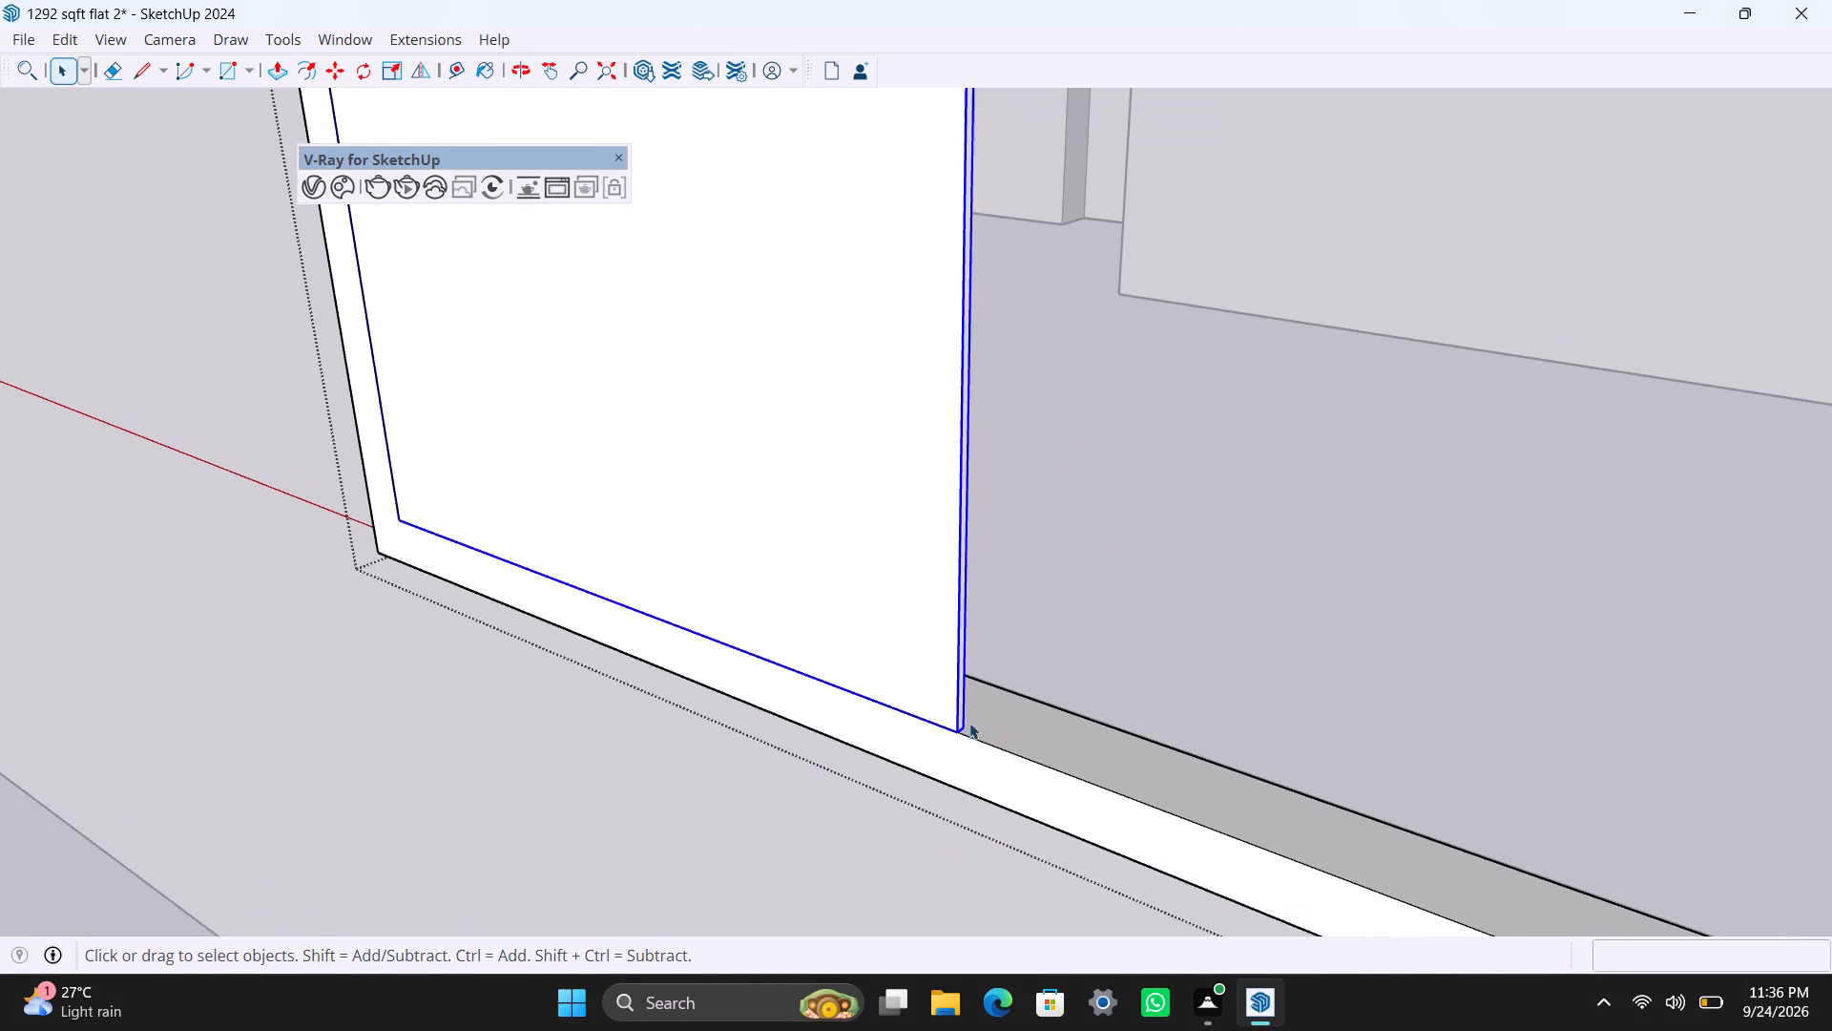
scroll(969, 723, up, 2)
key(m)
click(950, 724)
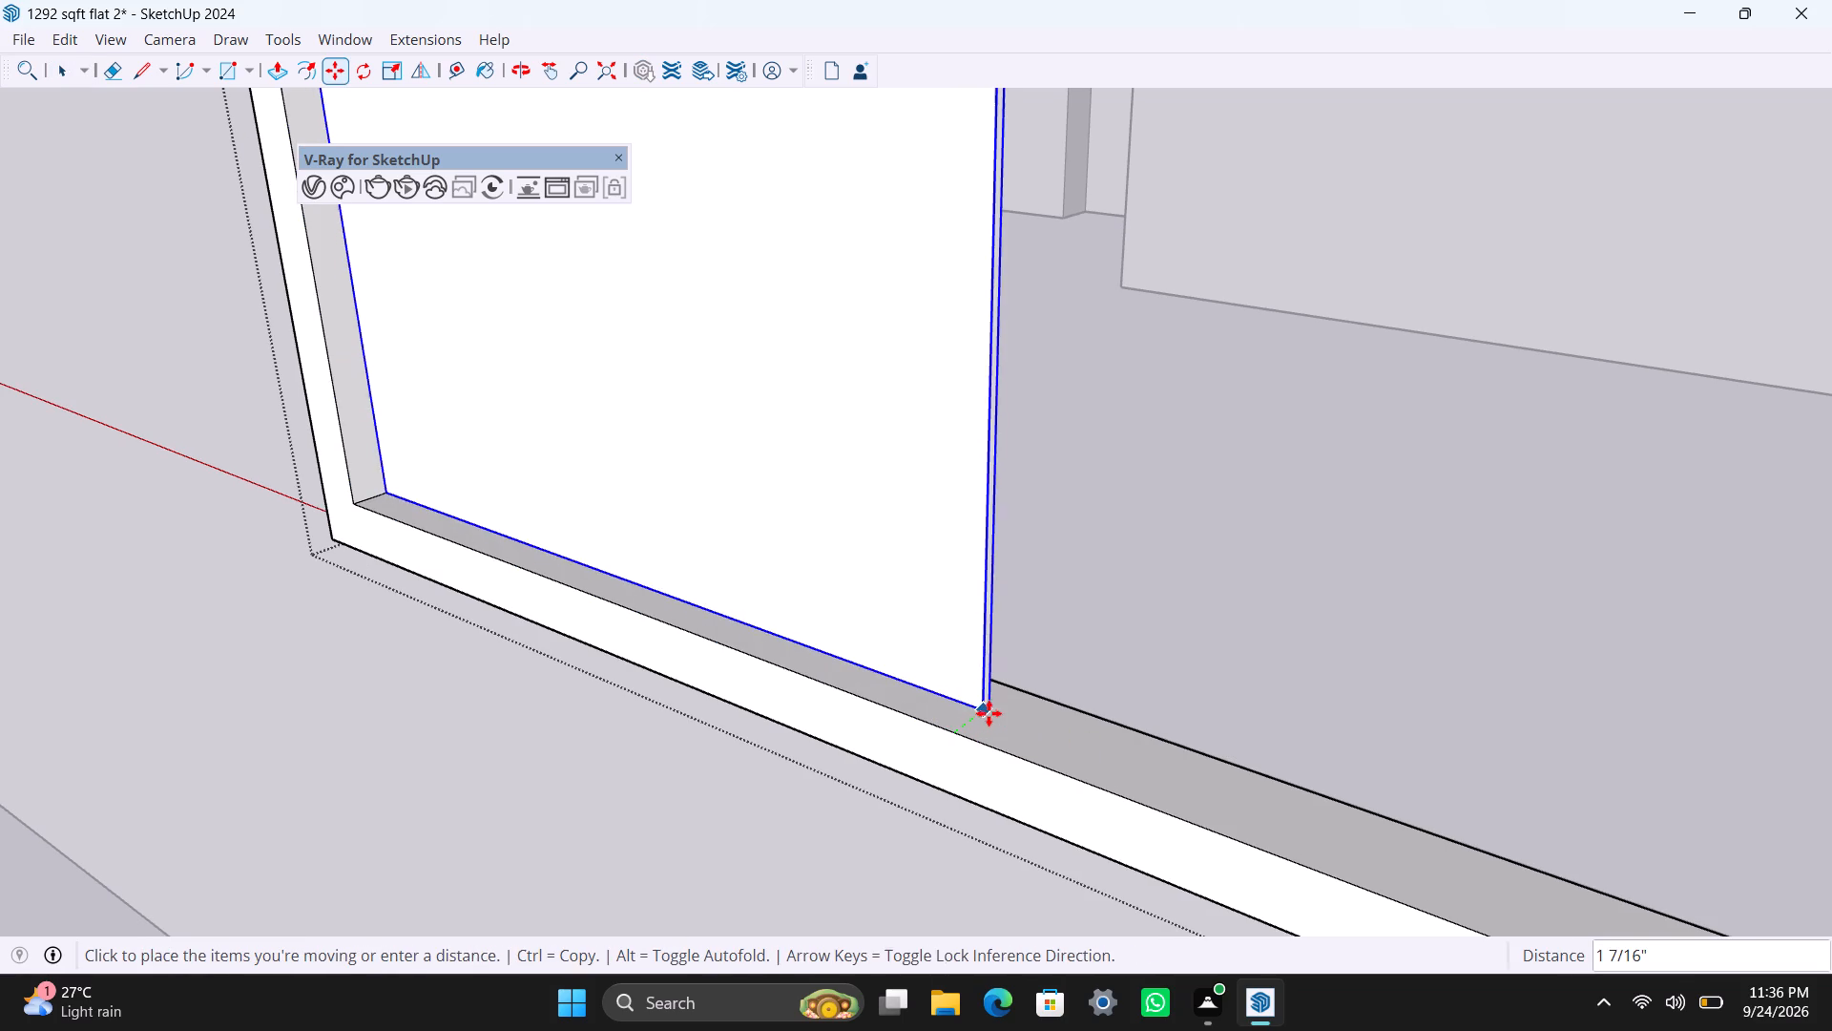
click(989, 713)
Copy the pane to the other half of the wide frame, set the copy back against the first pane, and close the window group.
scroll(973, 715, down, 15)
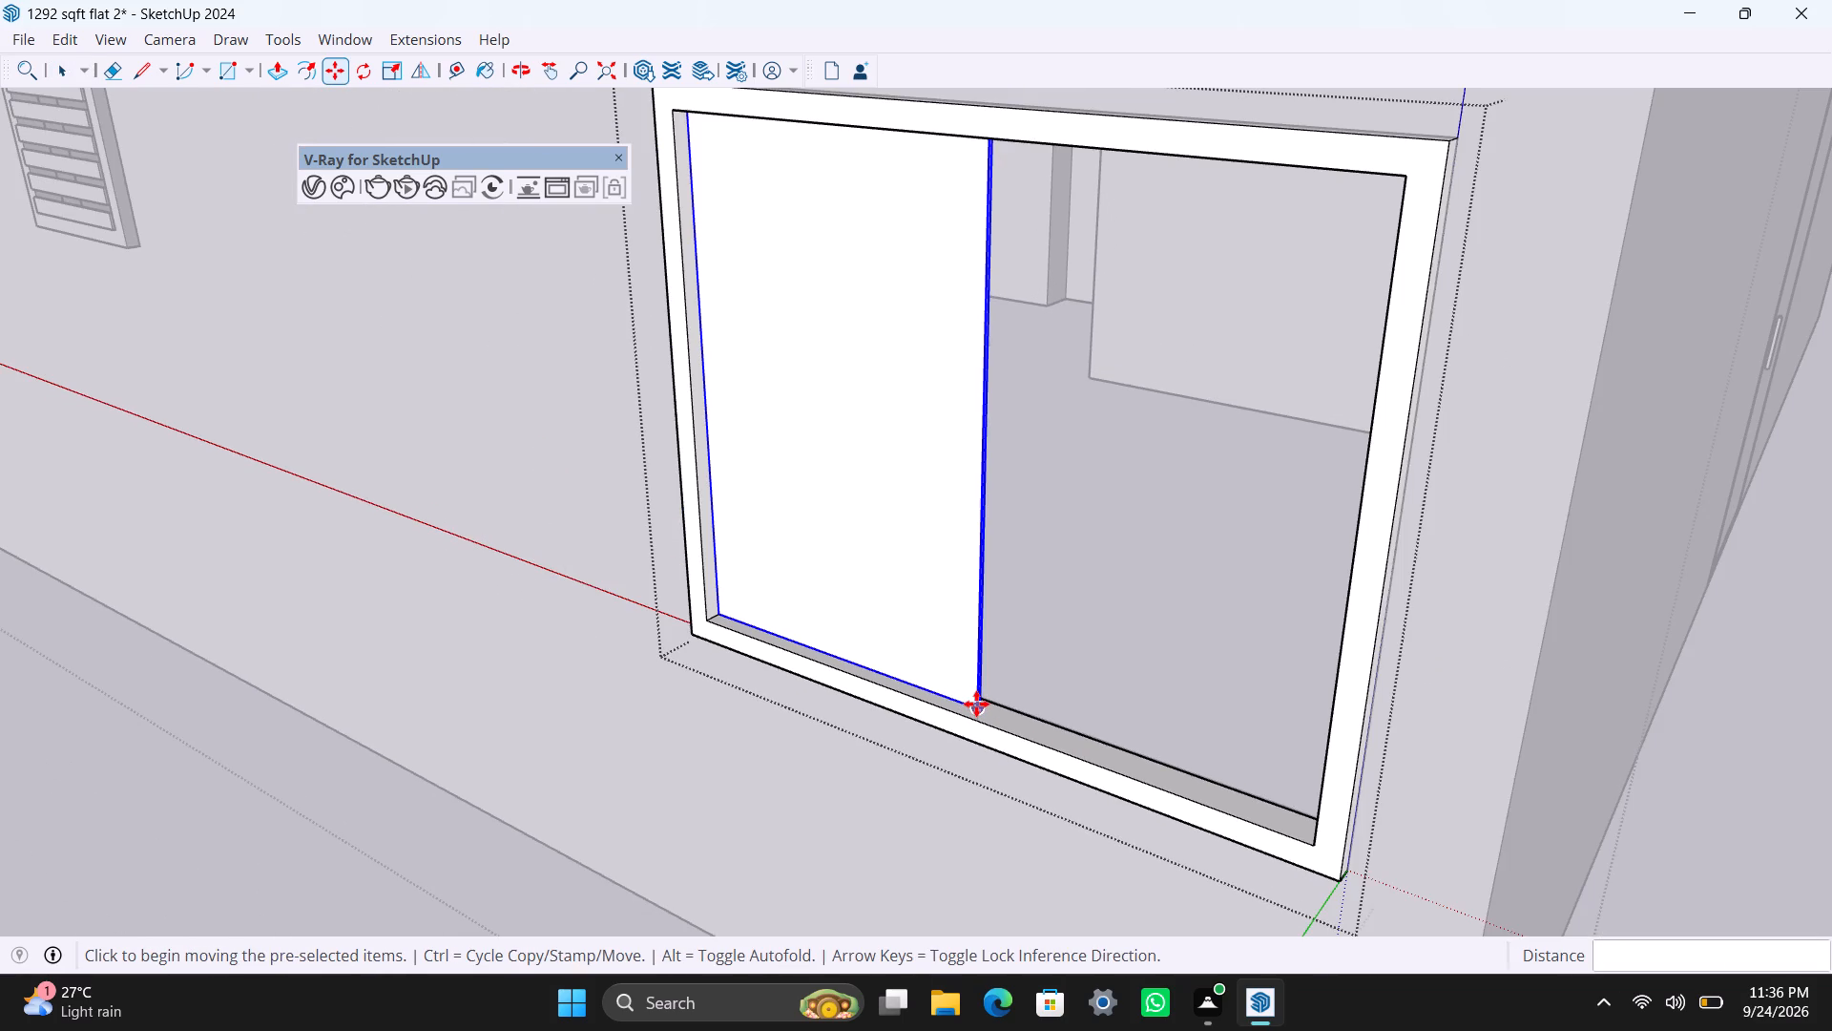
ctrl+click(976, 704)
click(1307, 834)
scroll(990, 784, up, 3)
middle_drag(857, 732, 1158, 862)
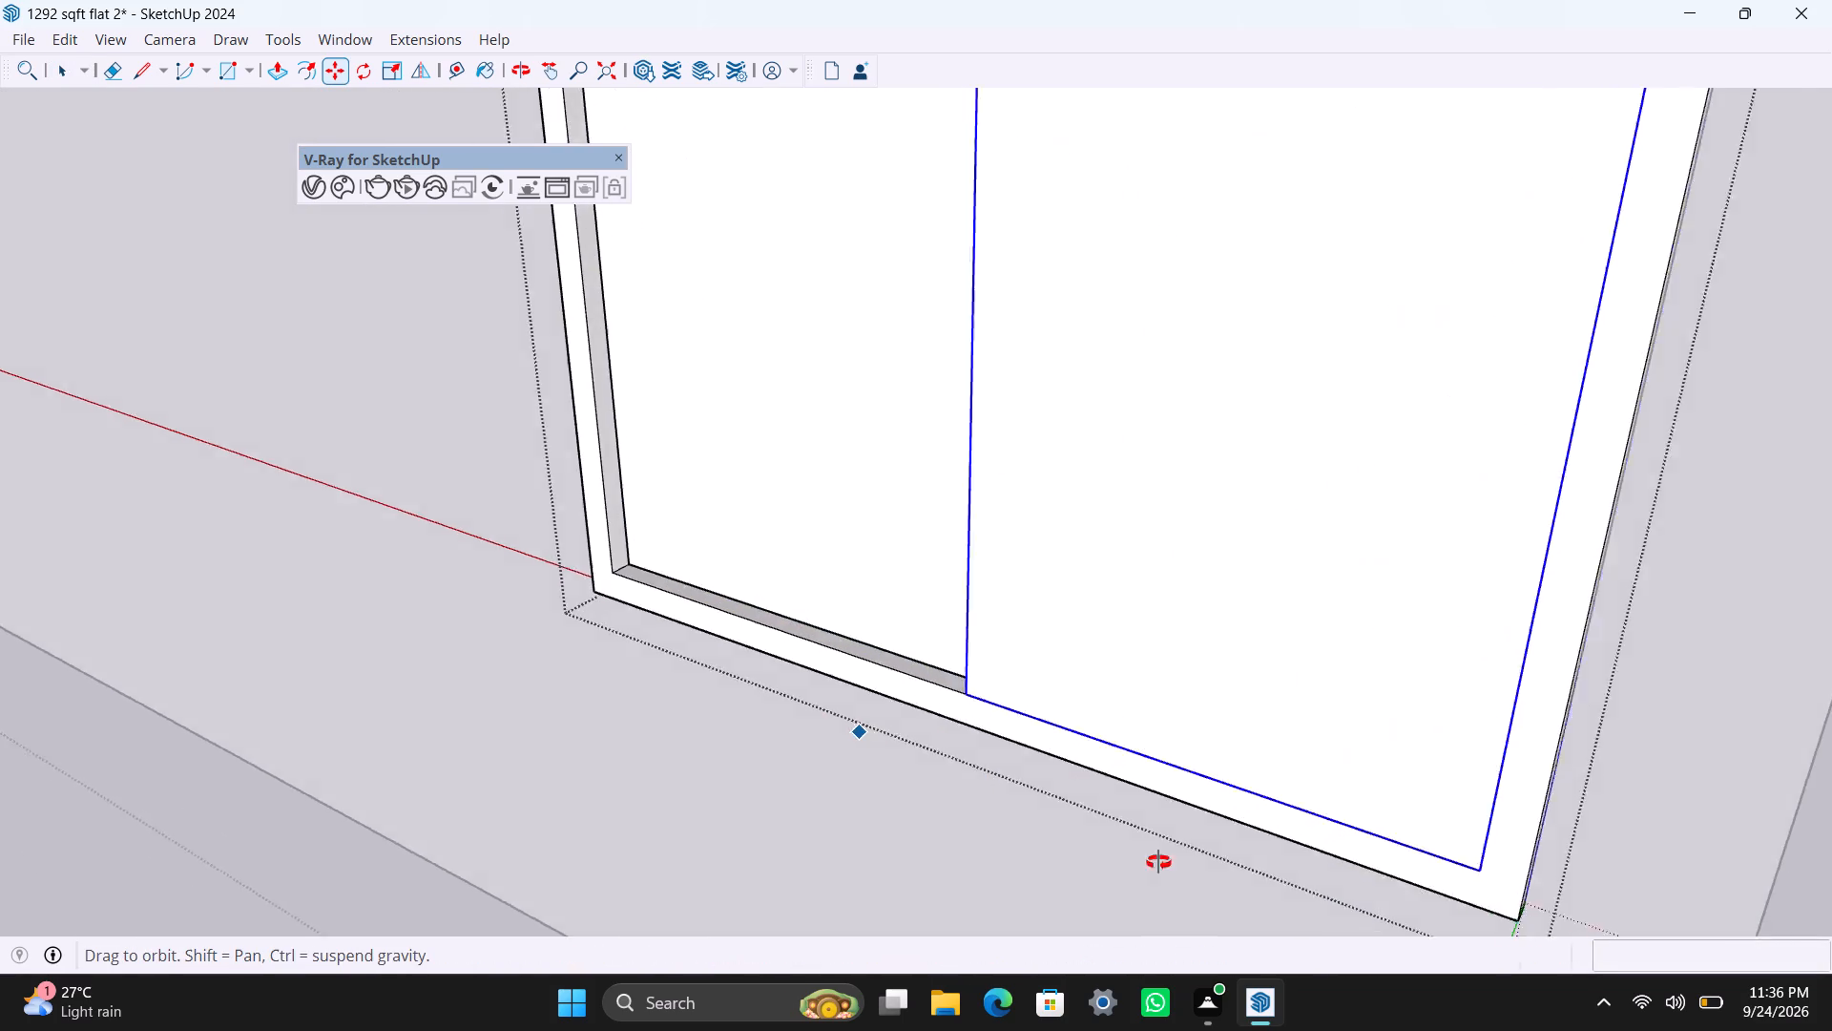
middle_drag(1158, 862, 1434, 874)
scroll(1067, 590, up, 12)
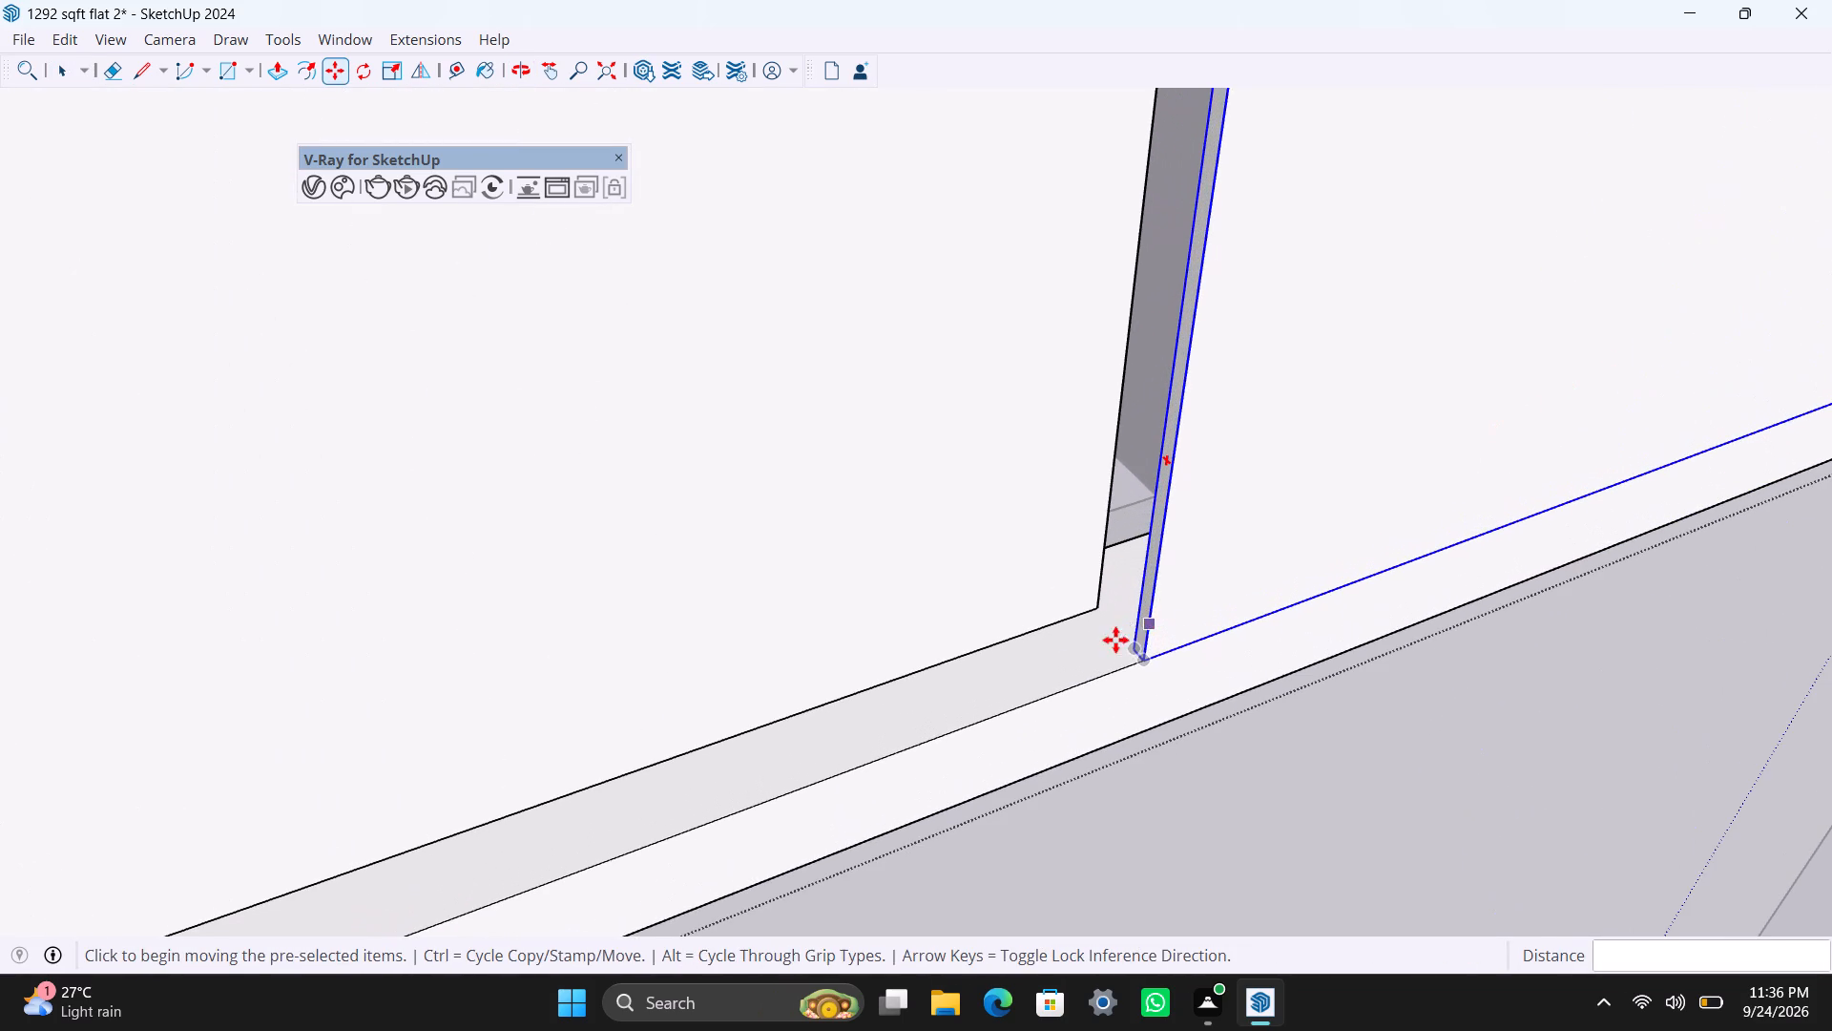
click(1122, 641)
click(1091, 611)
scroll(1081, 622, down, 7)
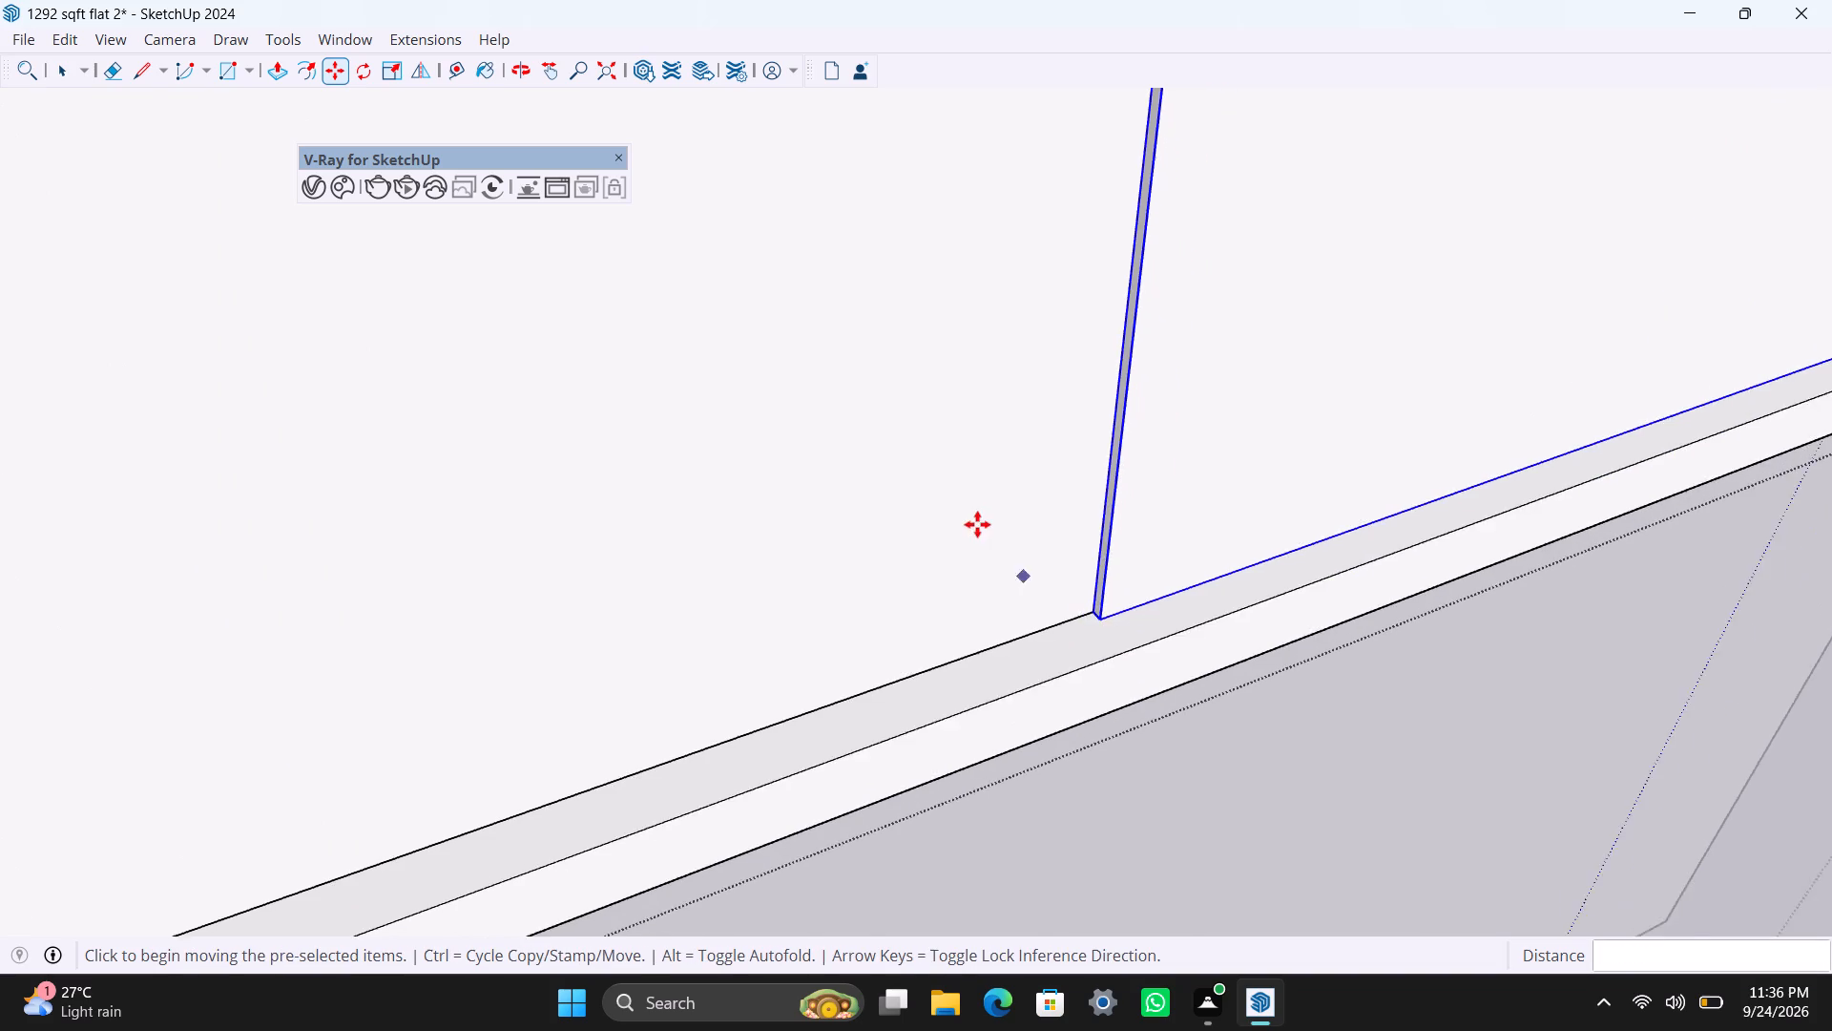
scroll(977, 524, down, 20)
scroll(977, 524, down, 18)
key(space)
click(1187, 667)
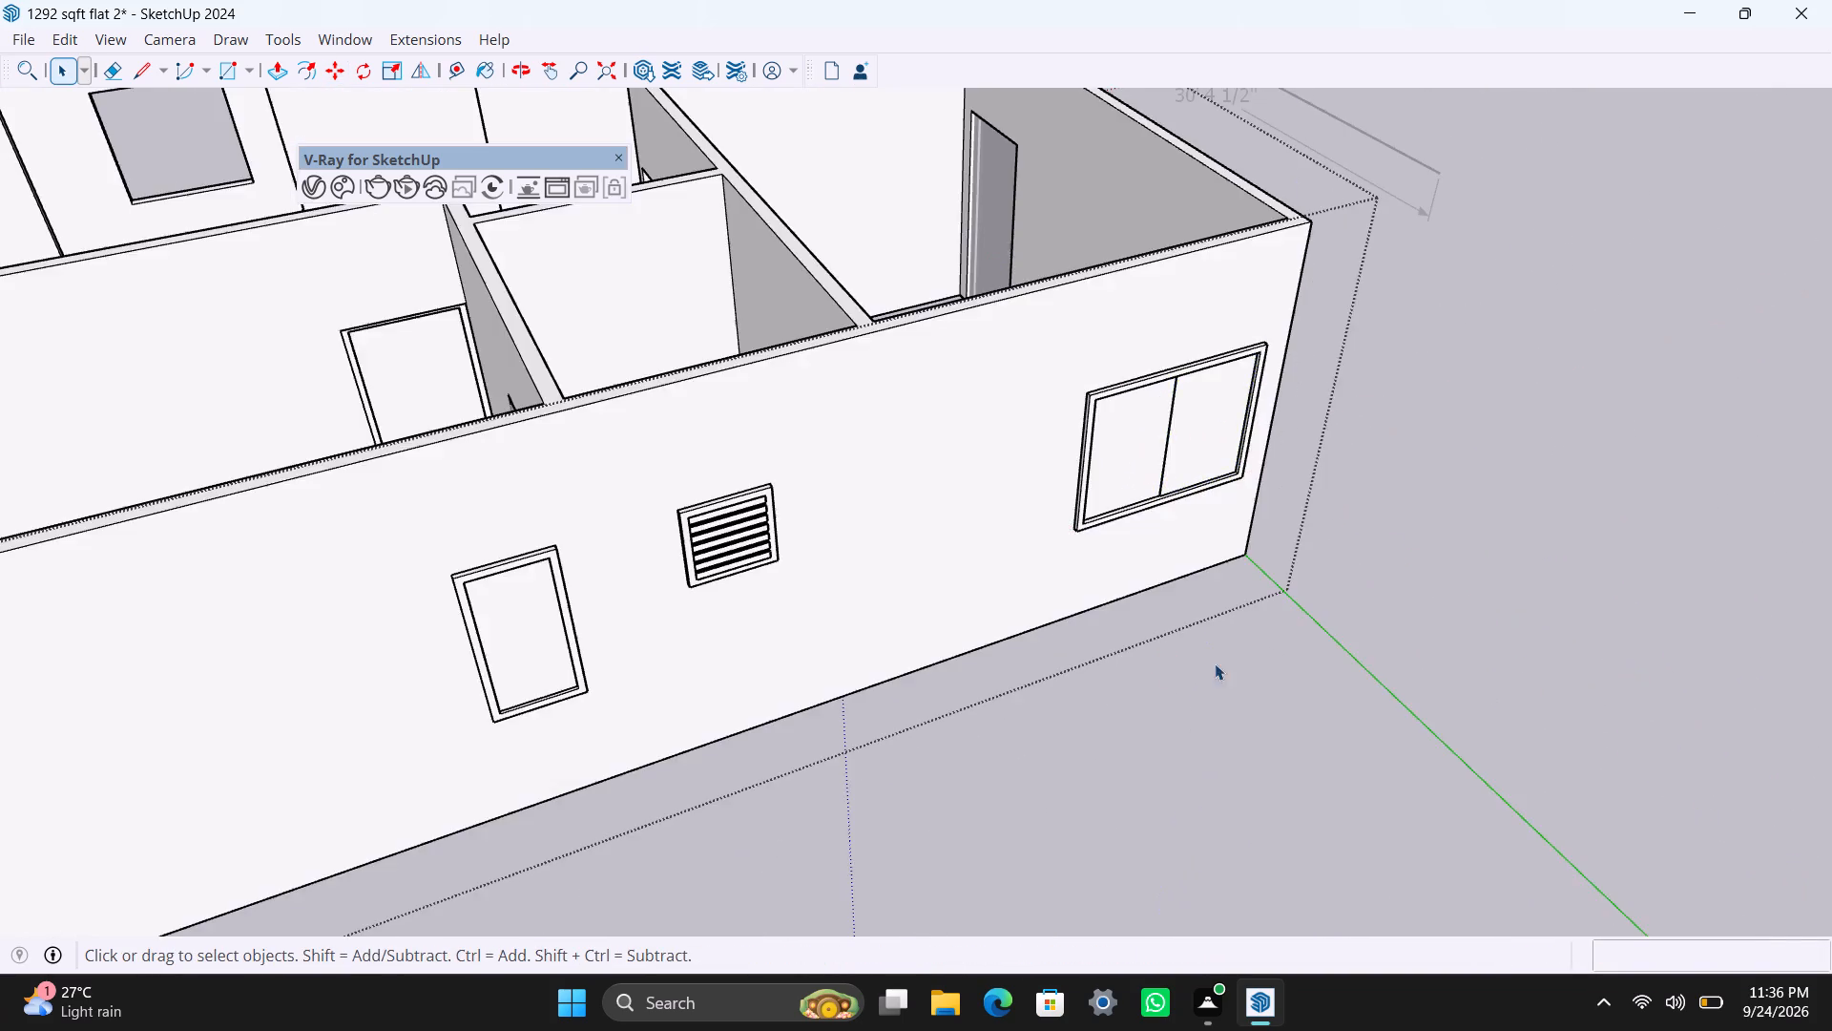
Open the wall group for the opposite outer wall, draw a rectangle over its leftmost window opening, and make it a group.
scroll(1446, 378, down, 4)
middle_drag(1426, 387, 113, 340)
scroll(938, 478, down, 4)
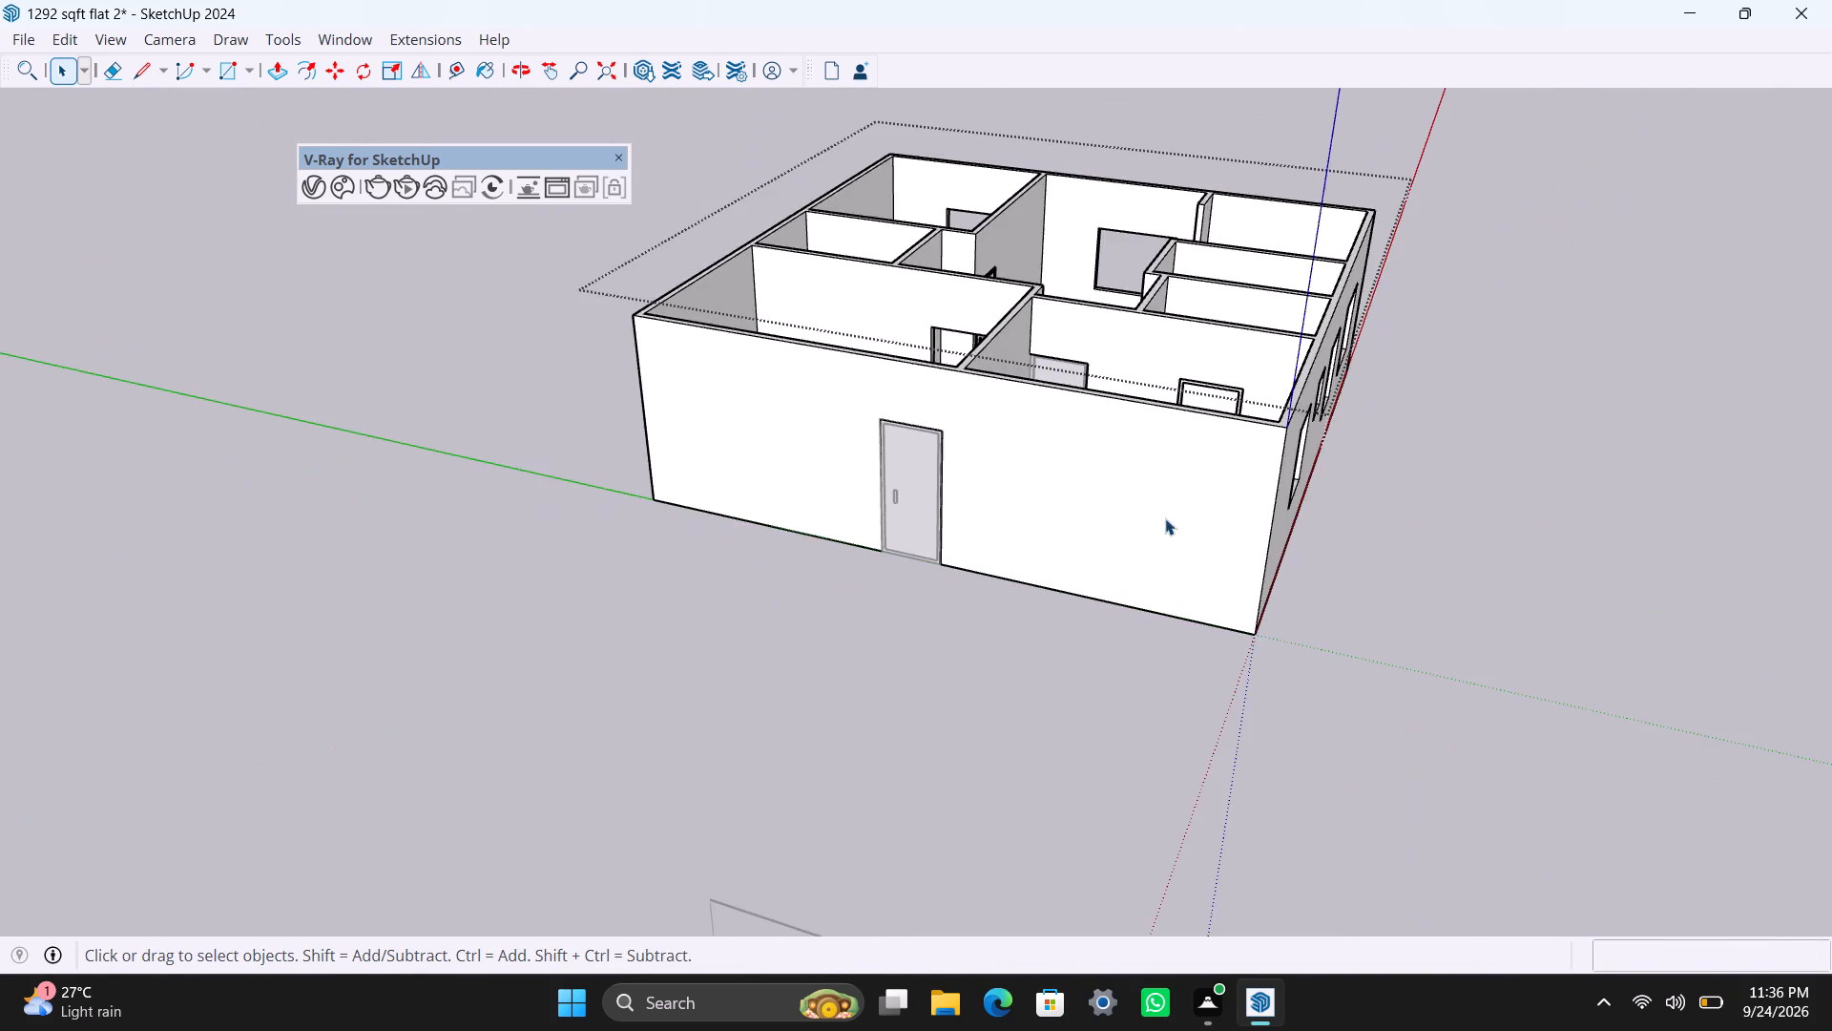
middle_drag(1172, 520, 411, 438)
click(807, 776)
scroll(918, 636, up, 1)
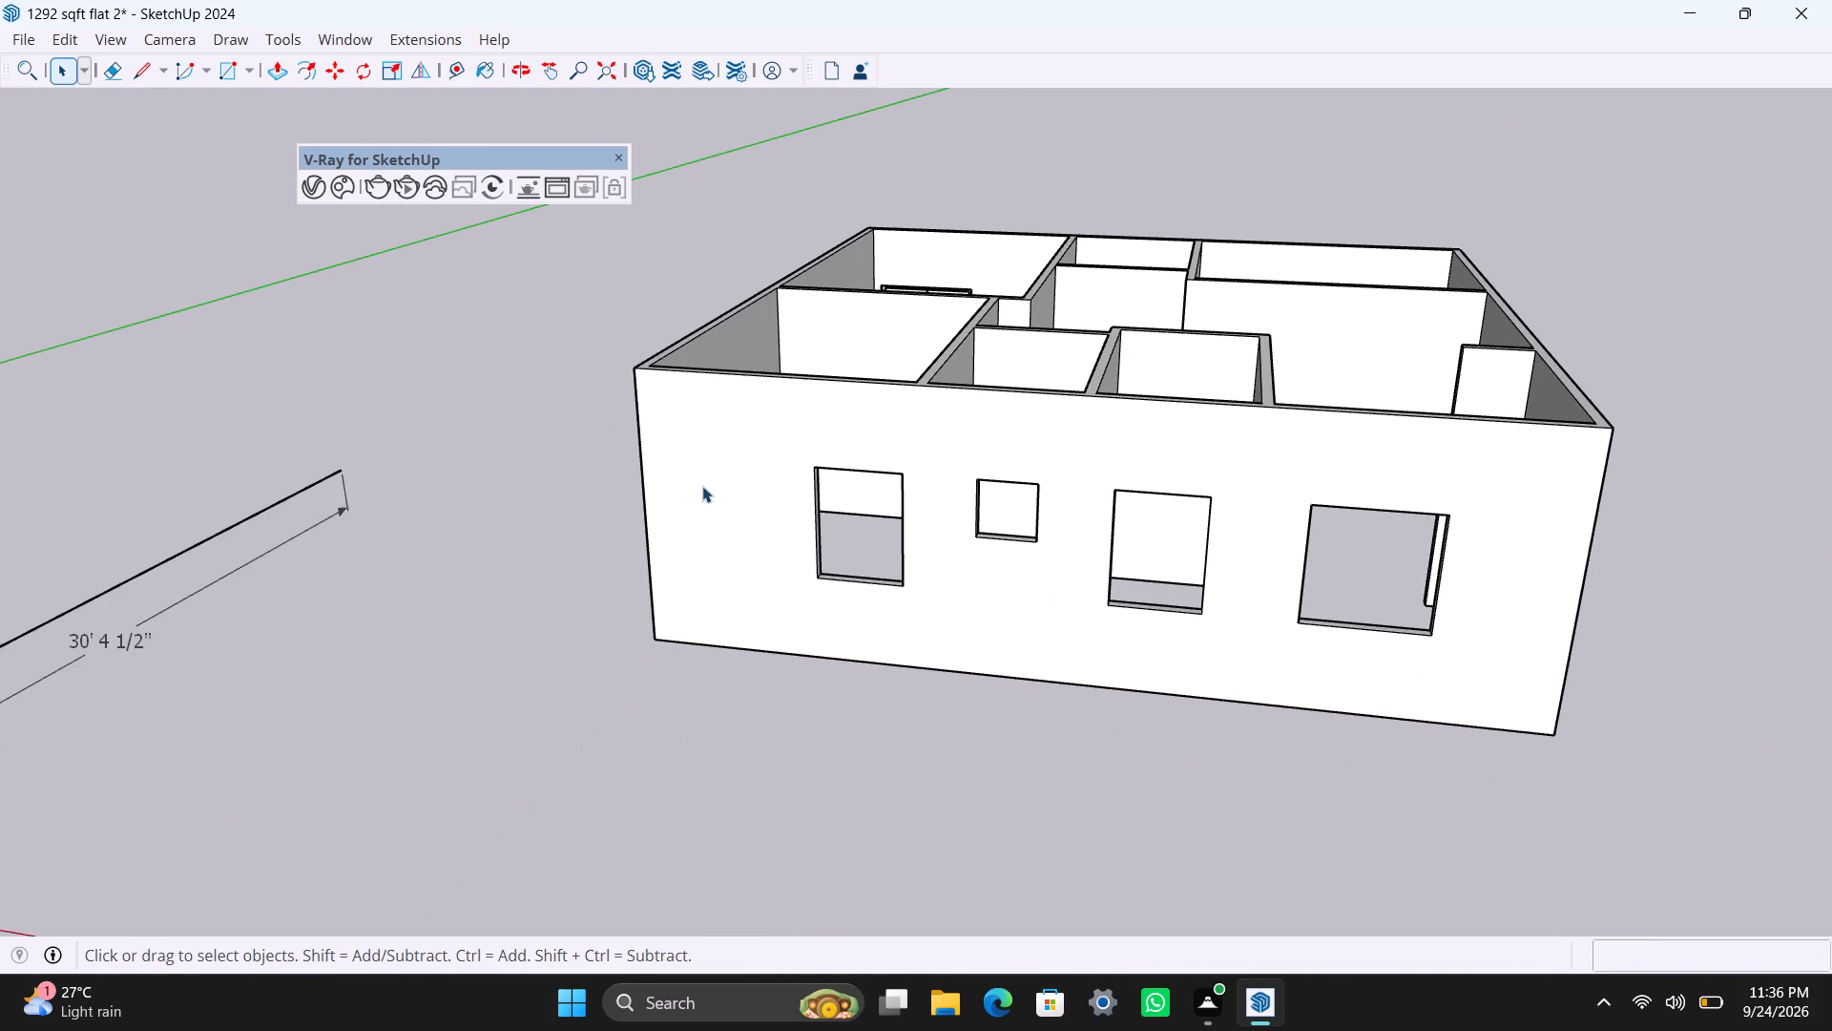
double_click(702, 486)
scroll(830, 573, up, 3)
shift+middle_drag(885, 599, 781, 553)
key(r)
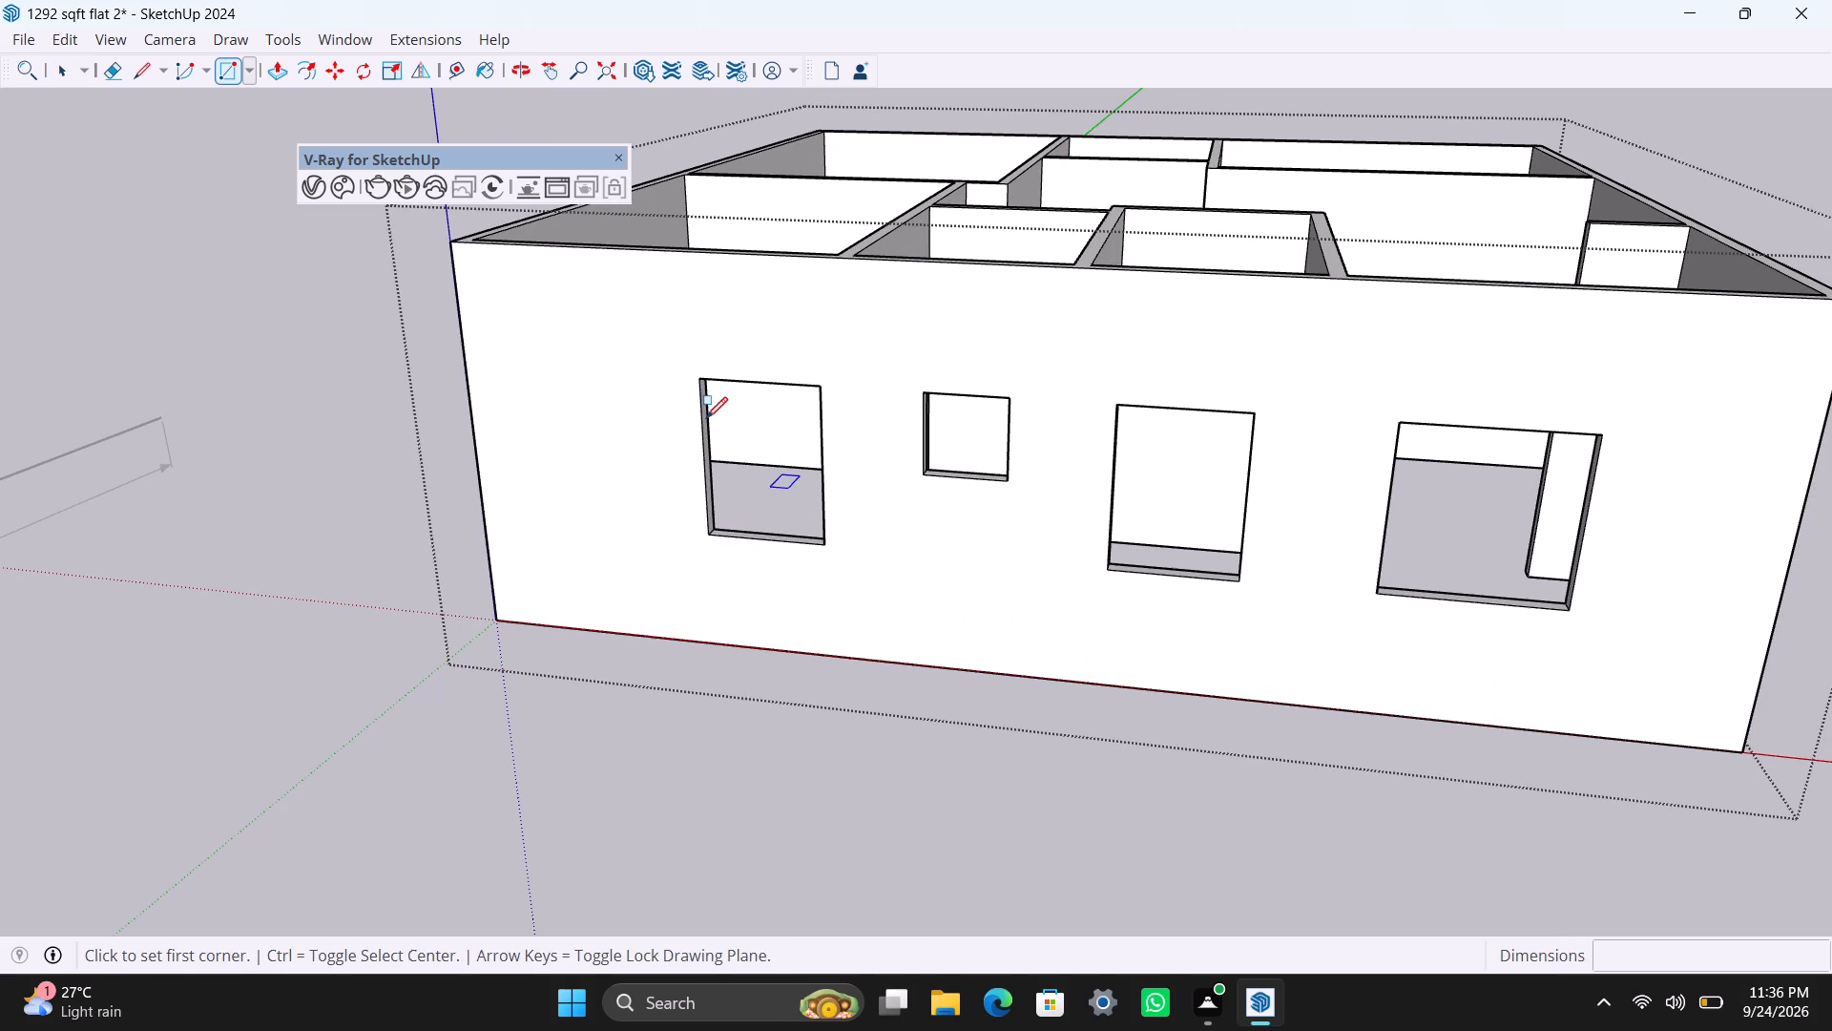
click(704, 388)
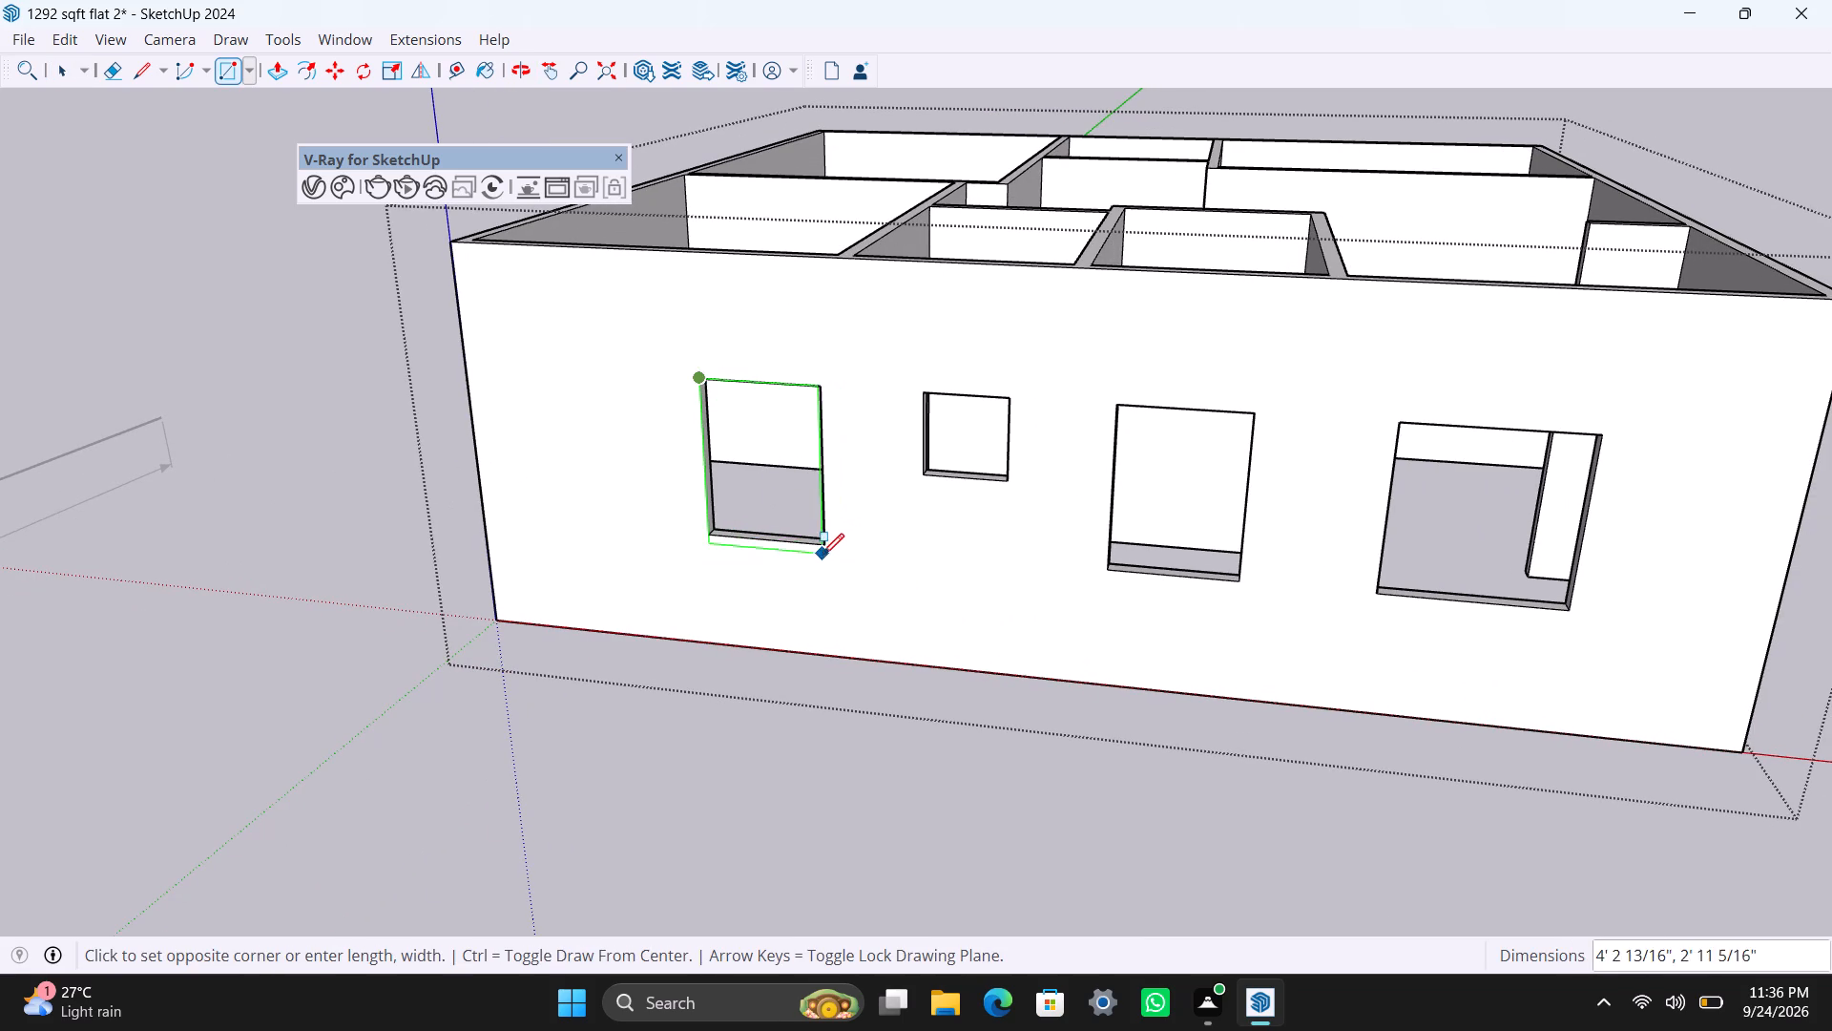
click(822, 543)
key(space)
double_click(741, 494)
right_click(739, 493)
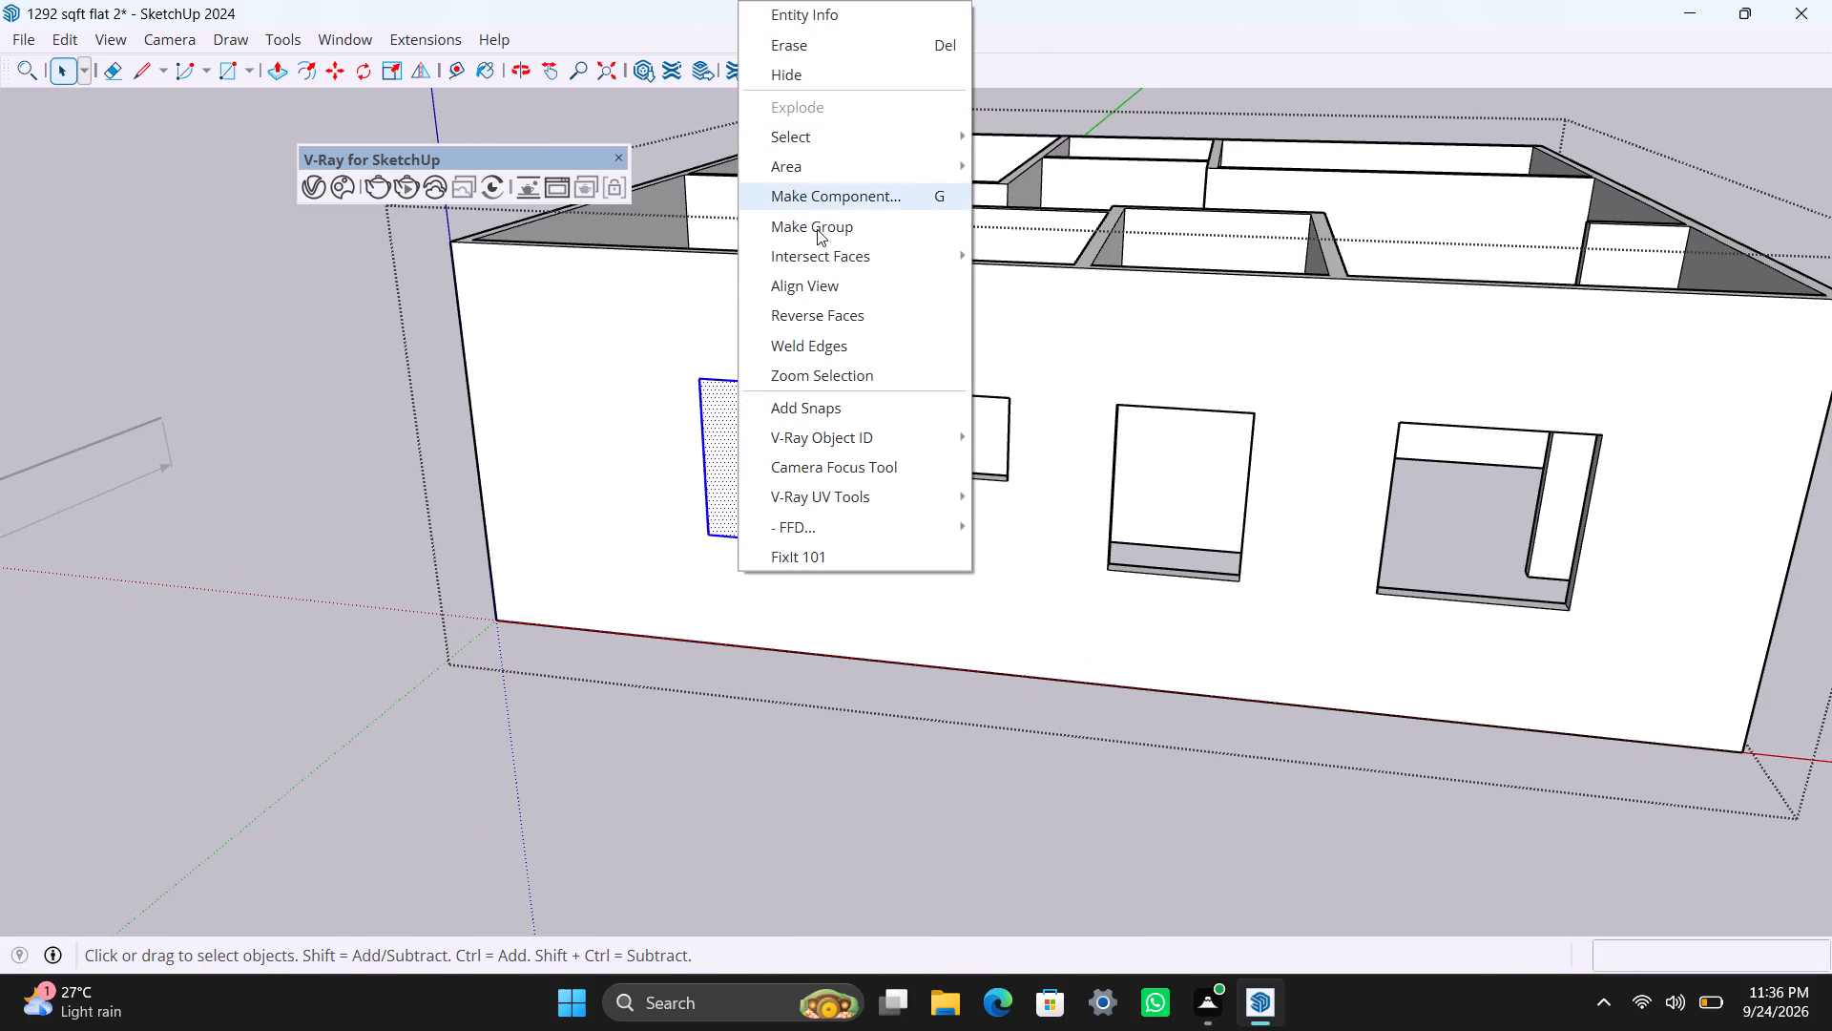
click(817, 233)
Open the new window group, offset its outline 2" inward, and delete the inner face.
scroll(737, 500, up, 6)
triple_click(717, 438)
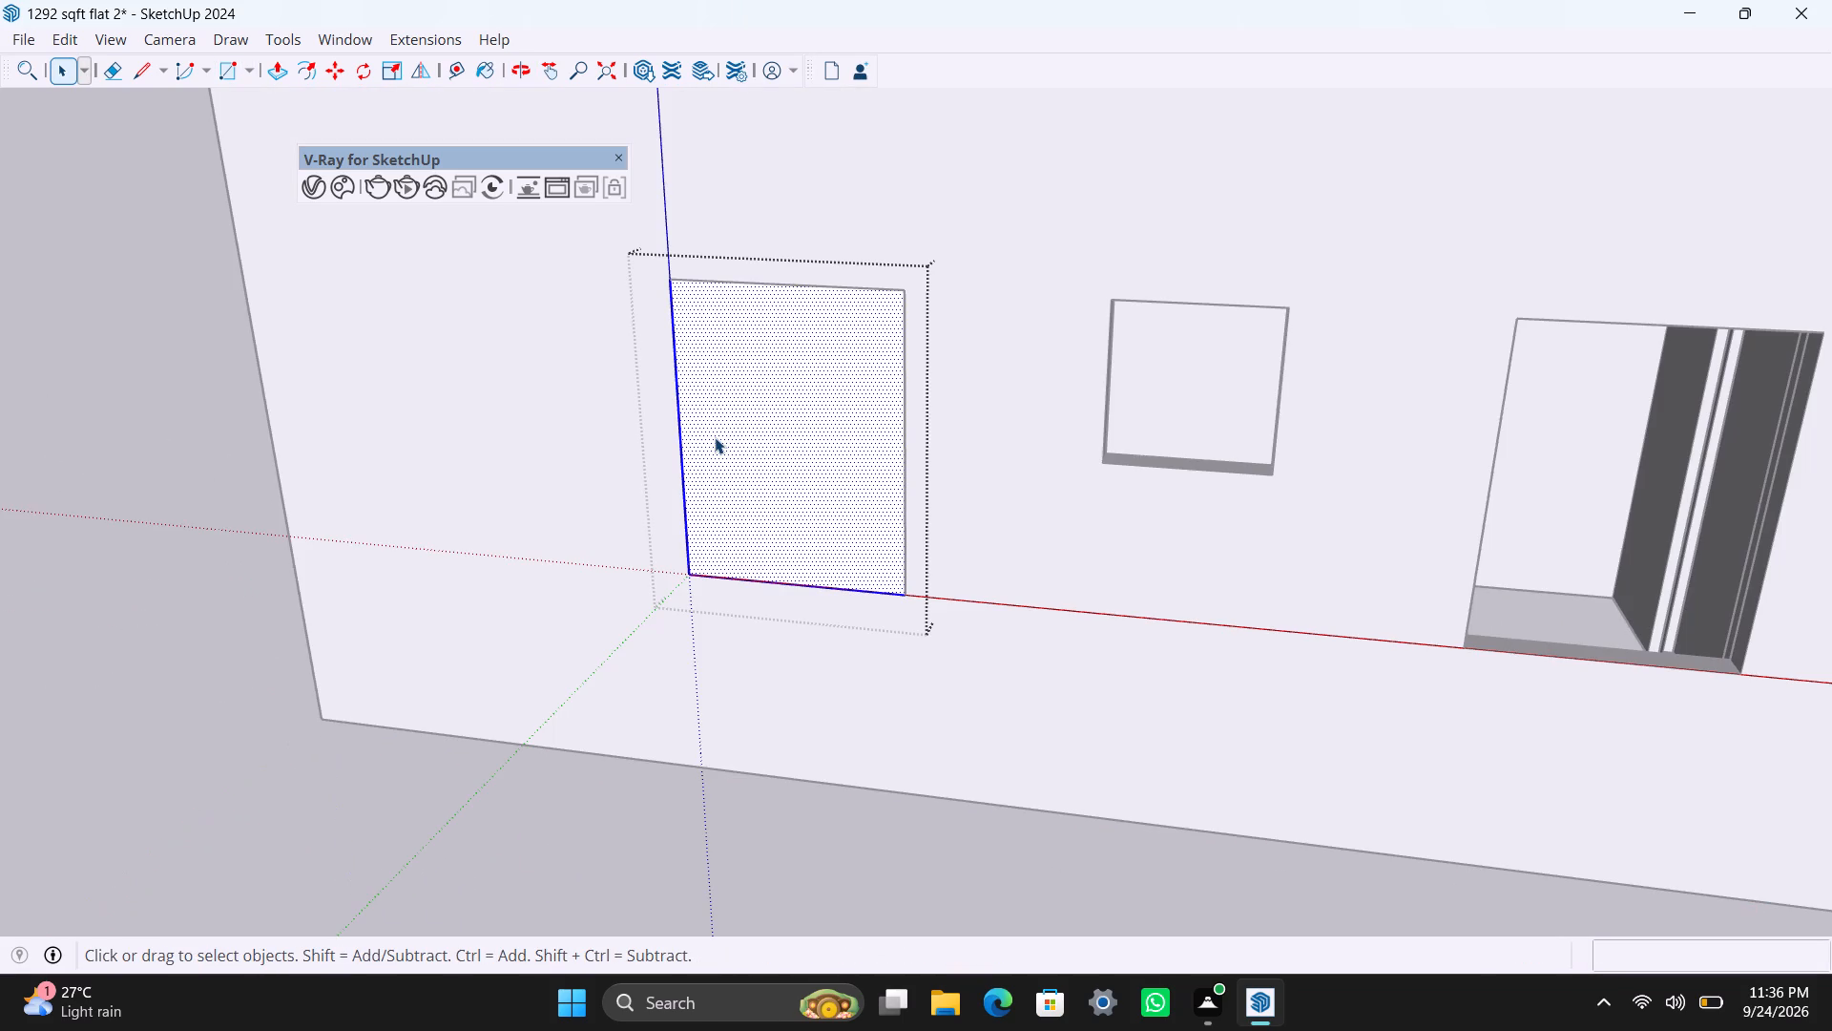
key(f)
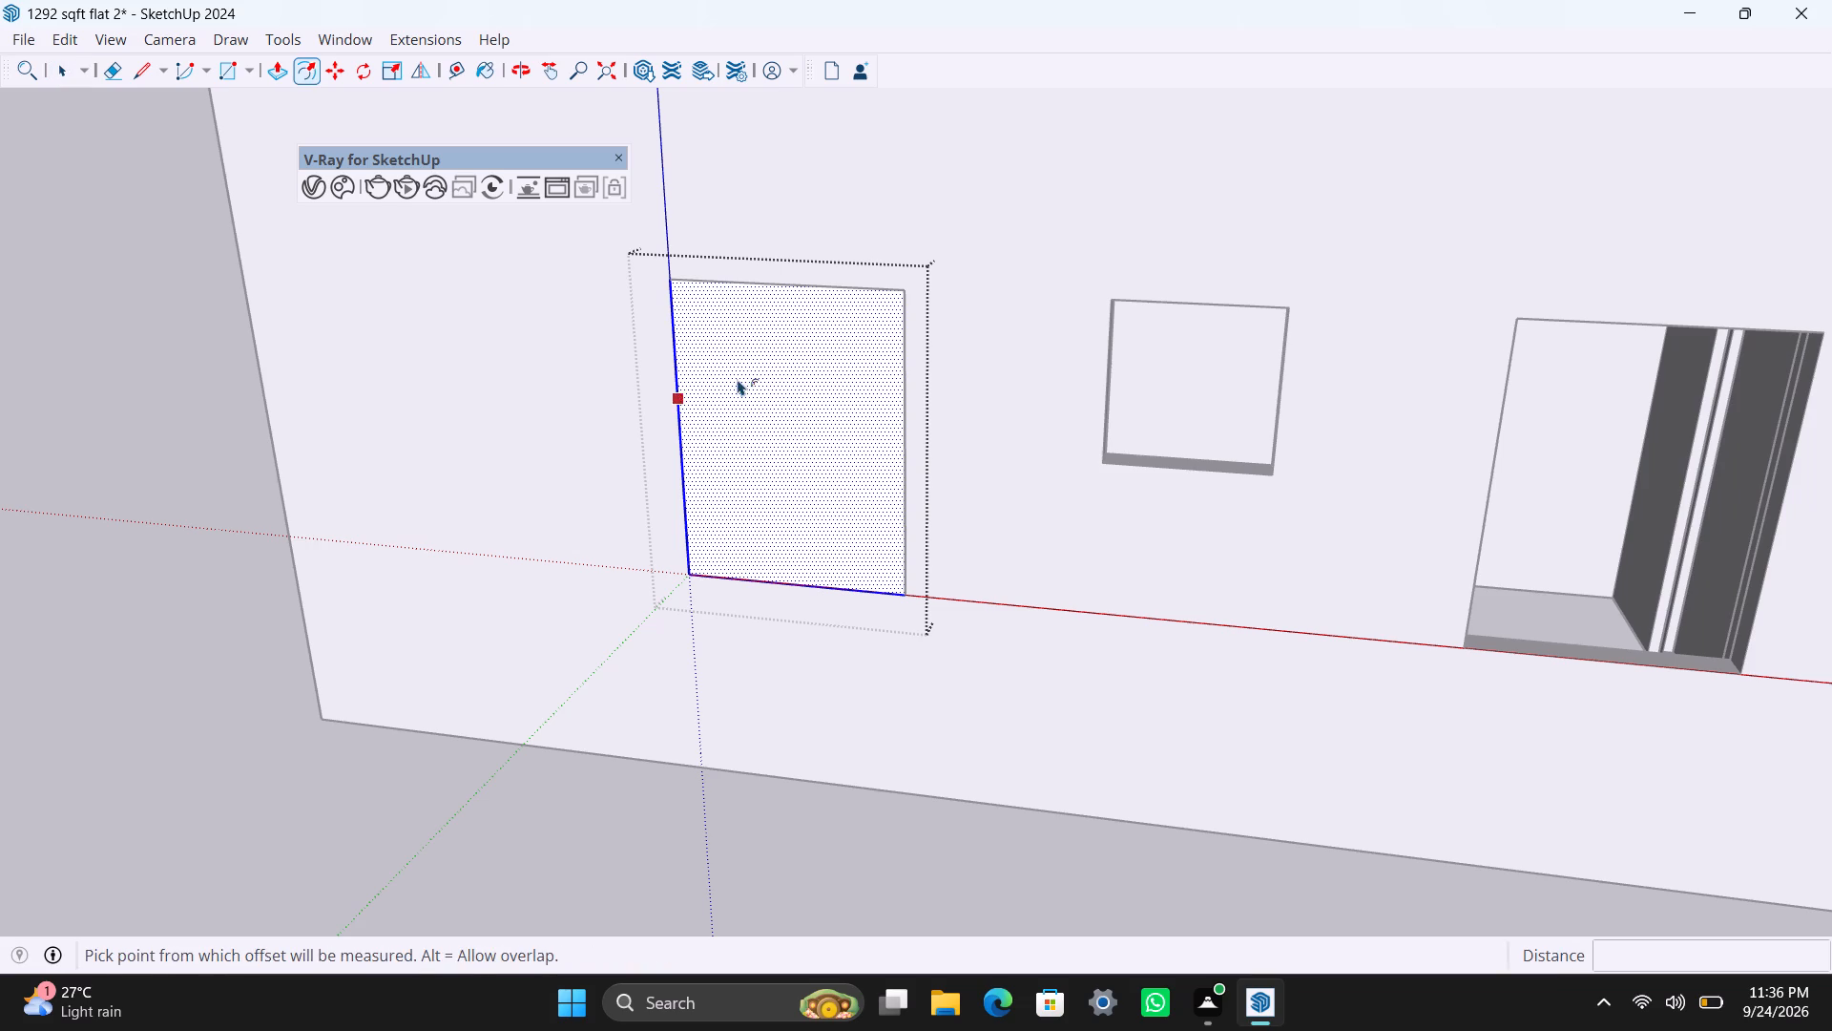
click(705, 359)
text(2")
key(Return)
key(space)
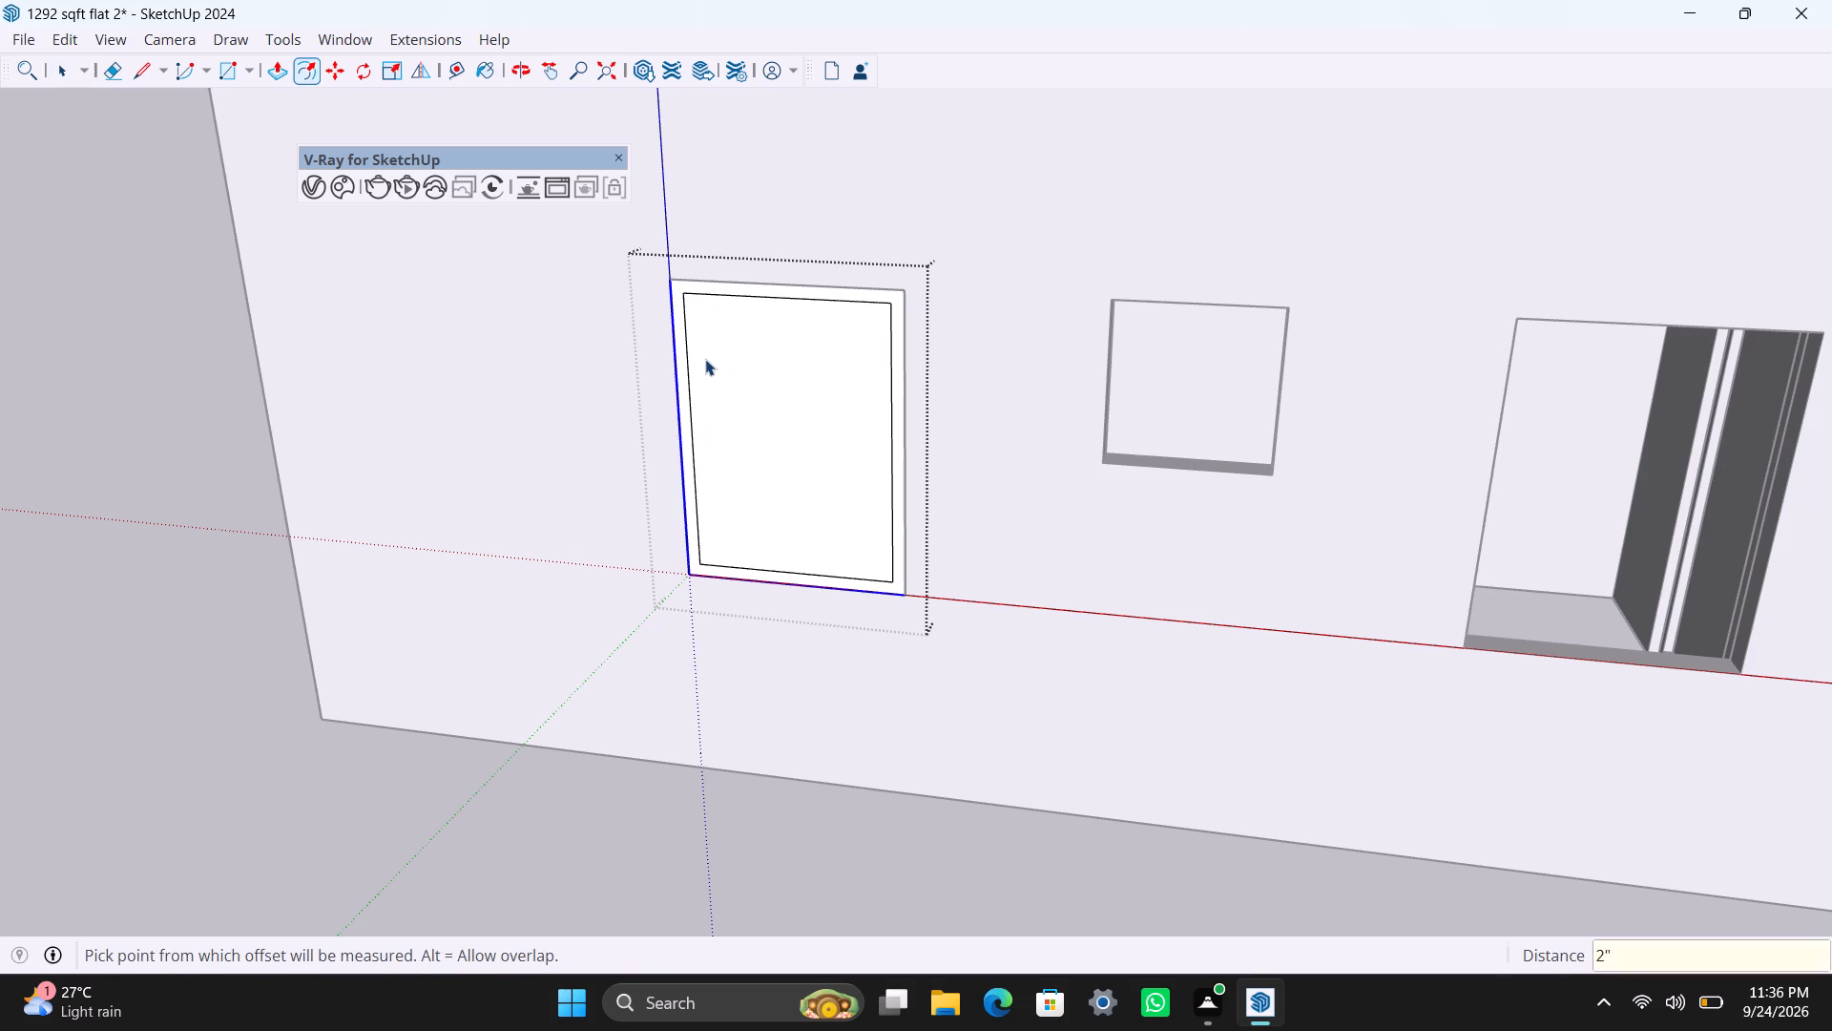
click(765, 392)
key(Delete)
Thicken the leftmost window's frame with two 1.5" push/pulls.
scroll(701, 524, up, 2)
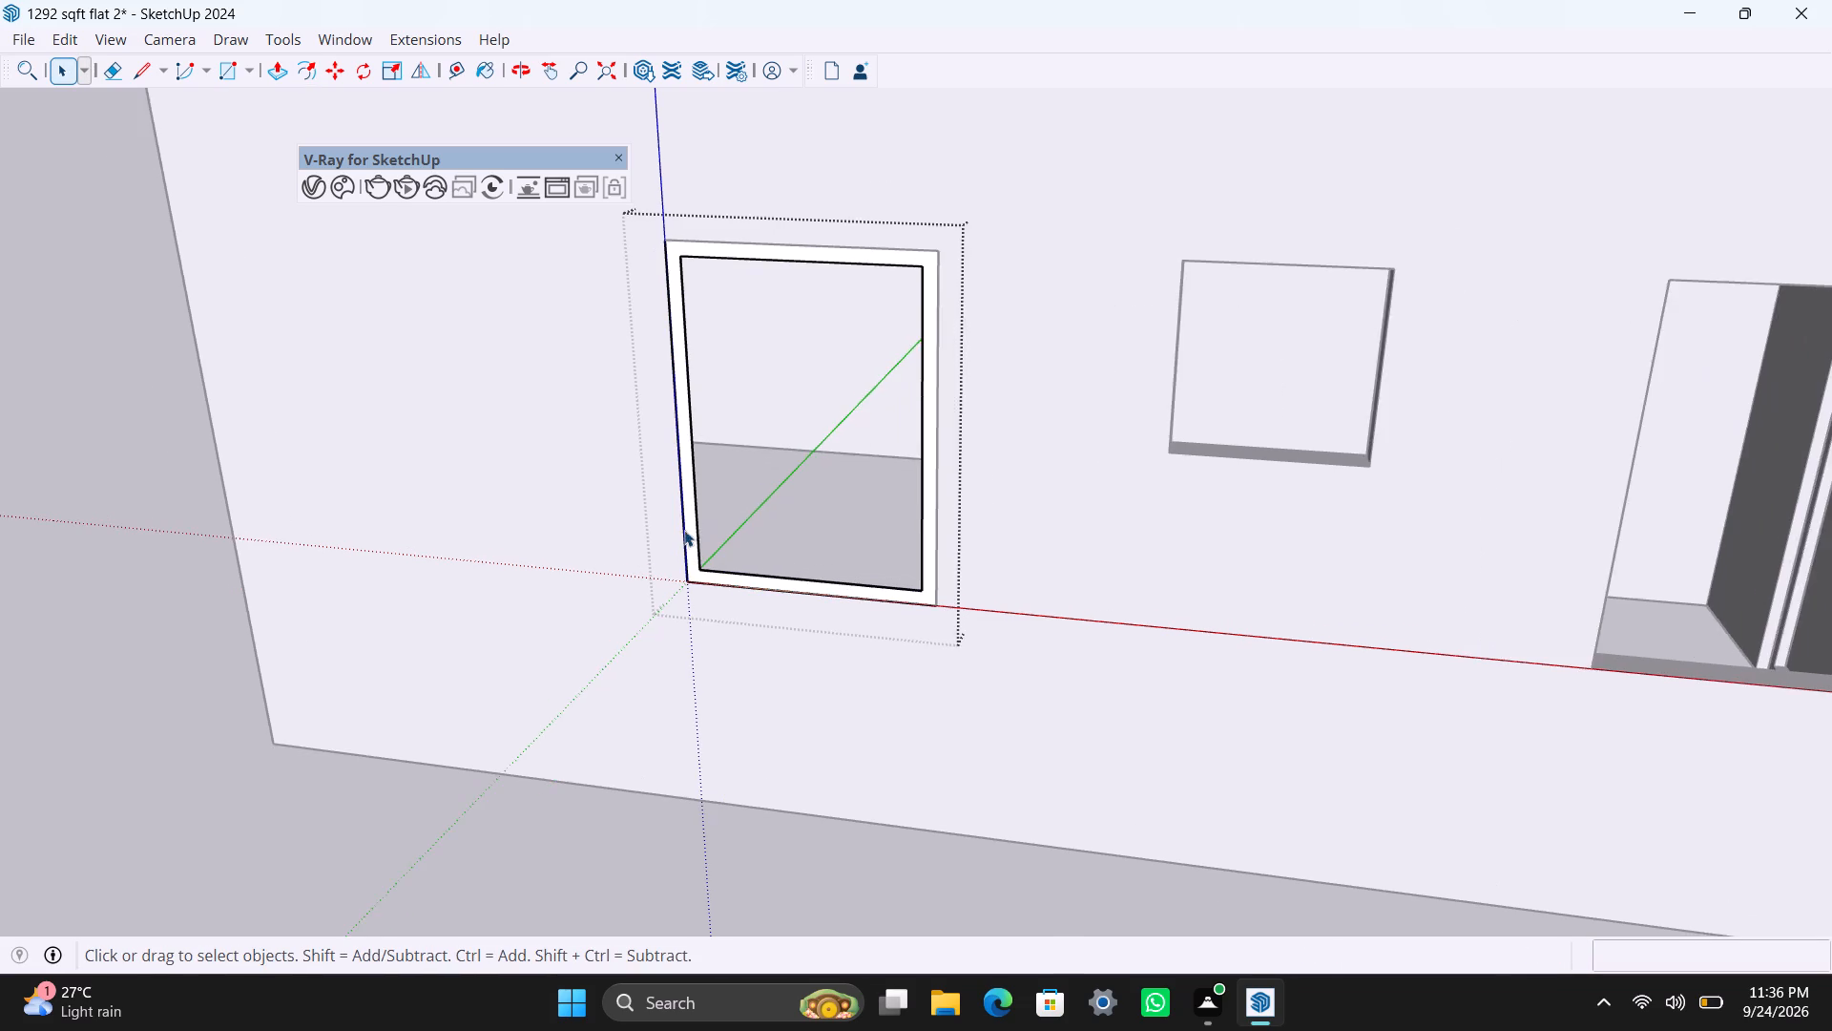
scroll(684, 530, up, 4)
click(692, 514)
key(p)
drag(692, 514, 693, 510)
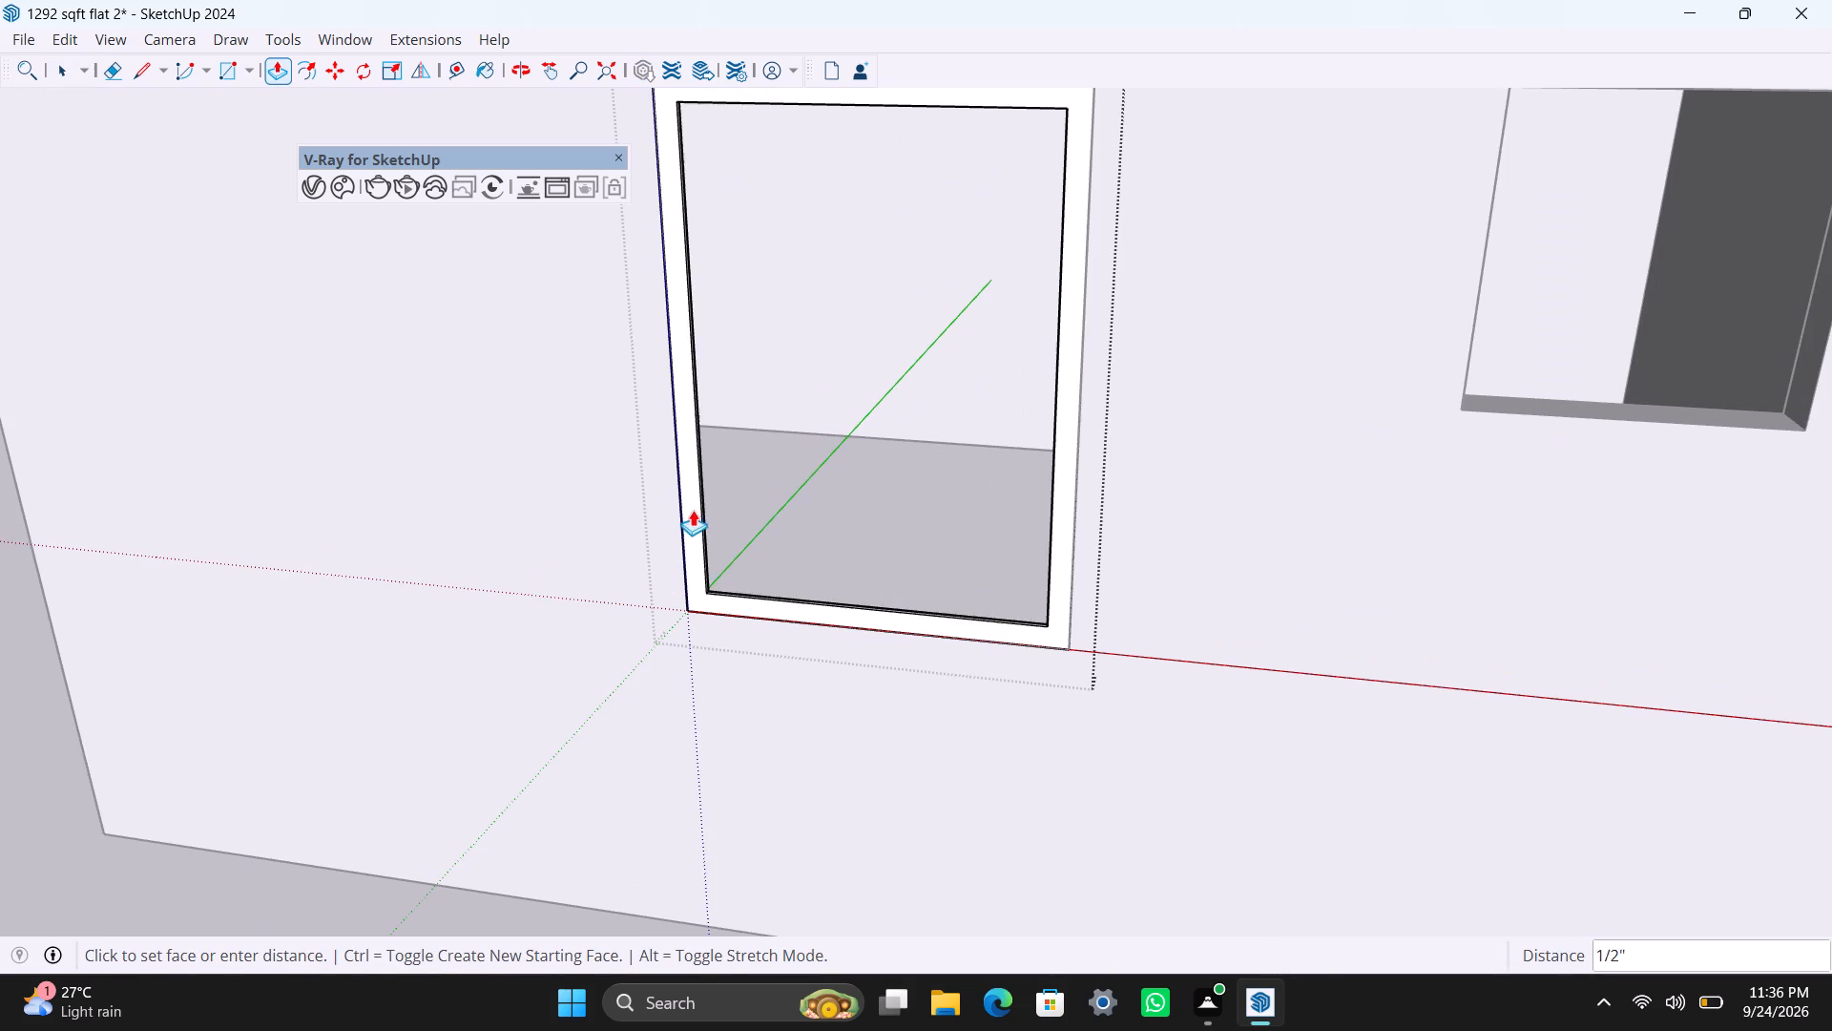
drag(693, 510, 701, 505)
text(1.5")
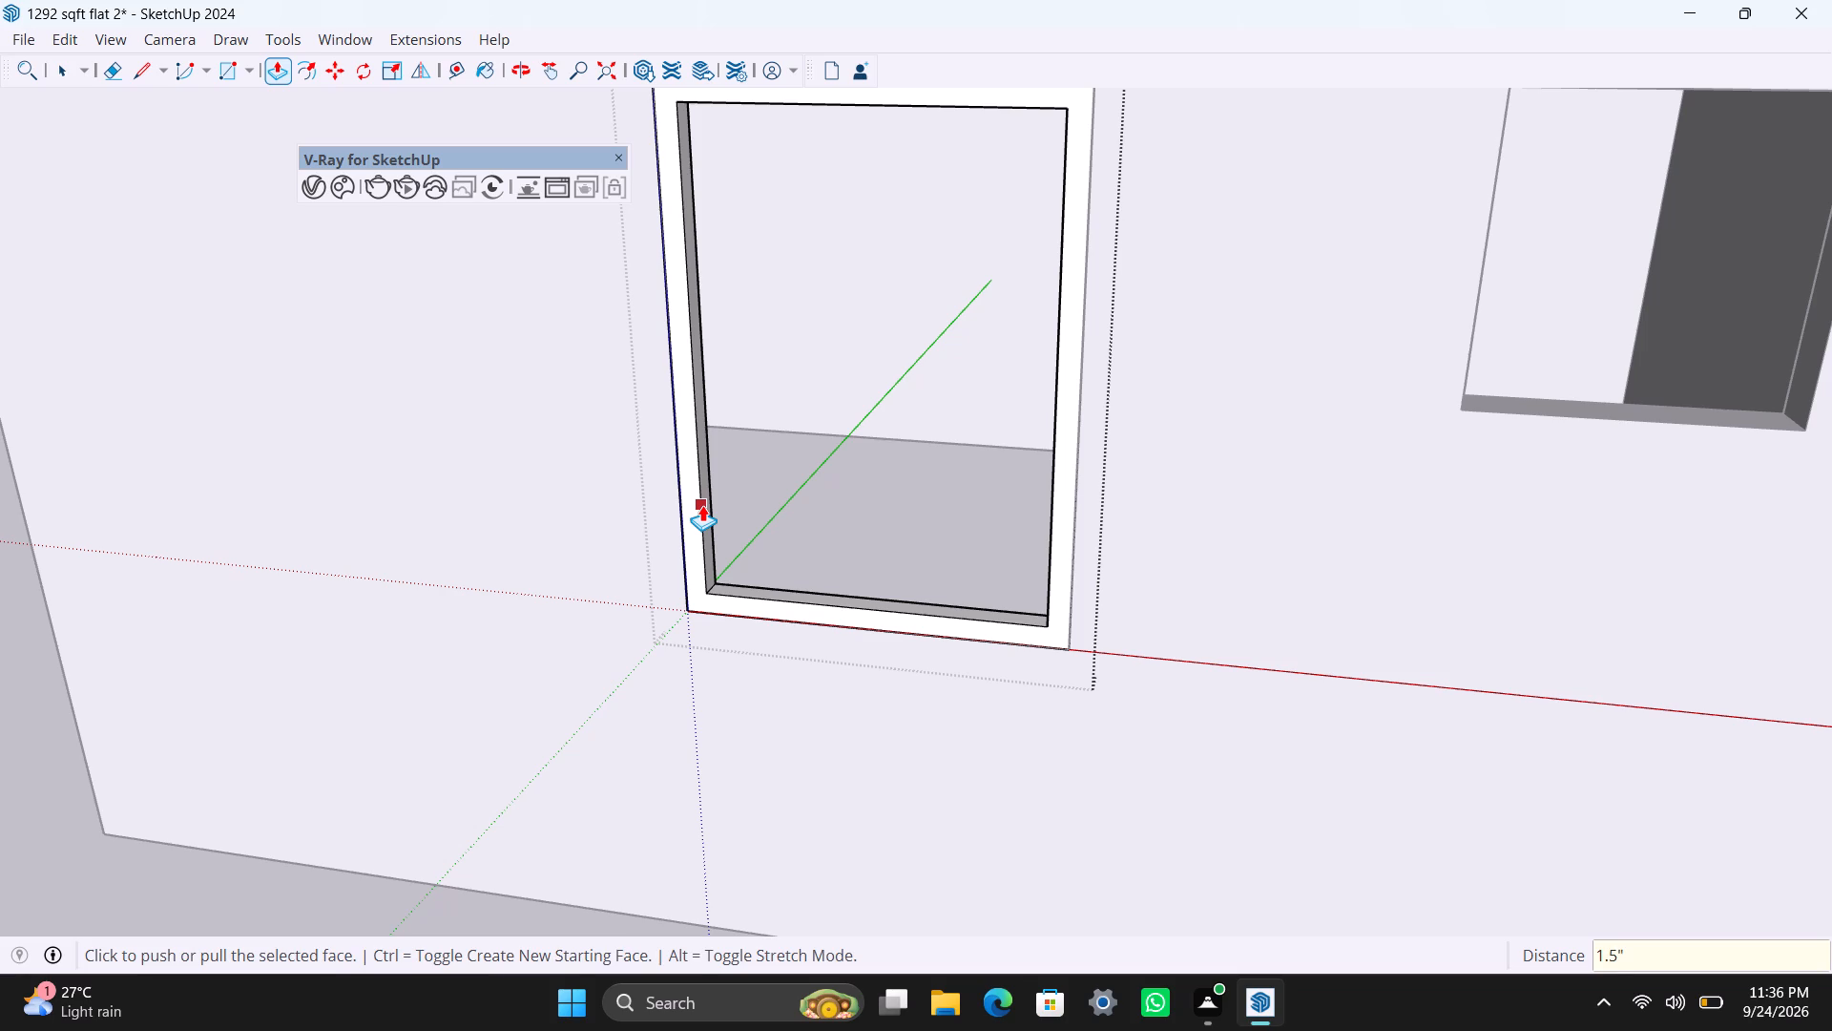
key(Return)
click(698, 512)
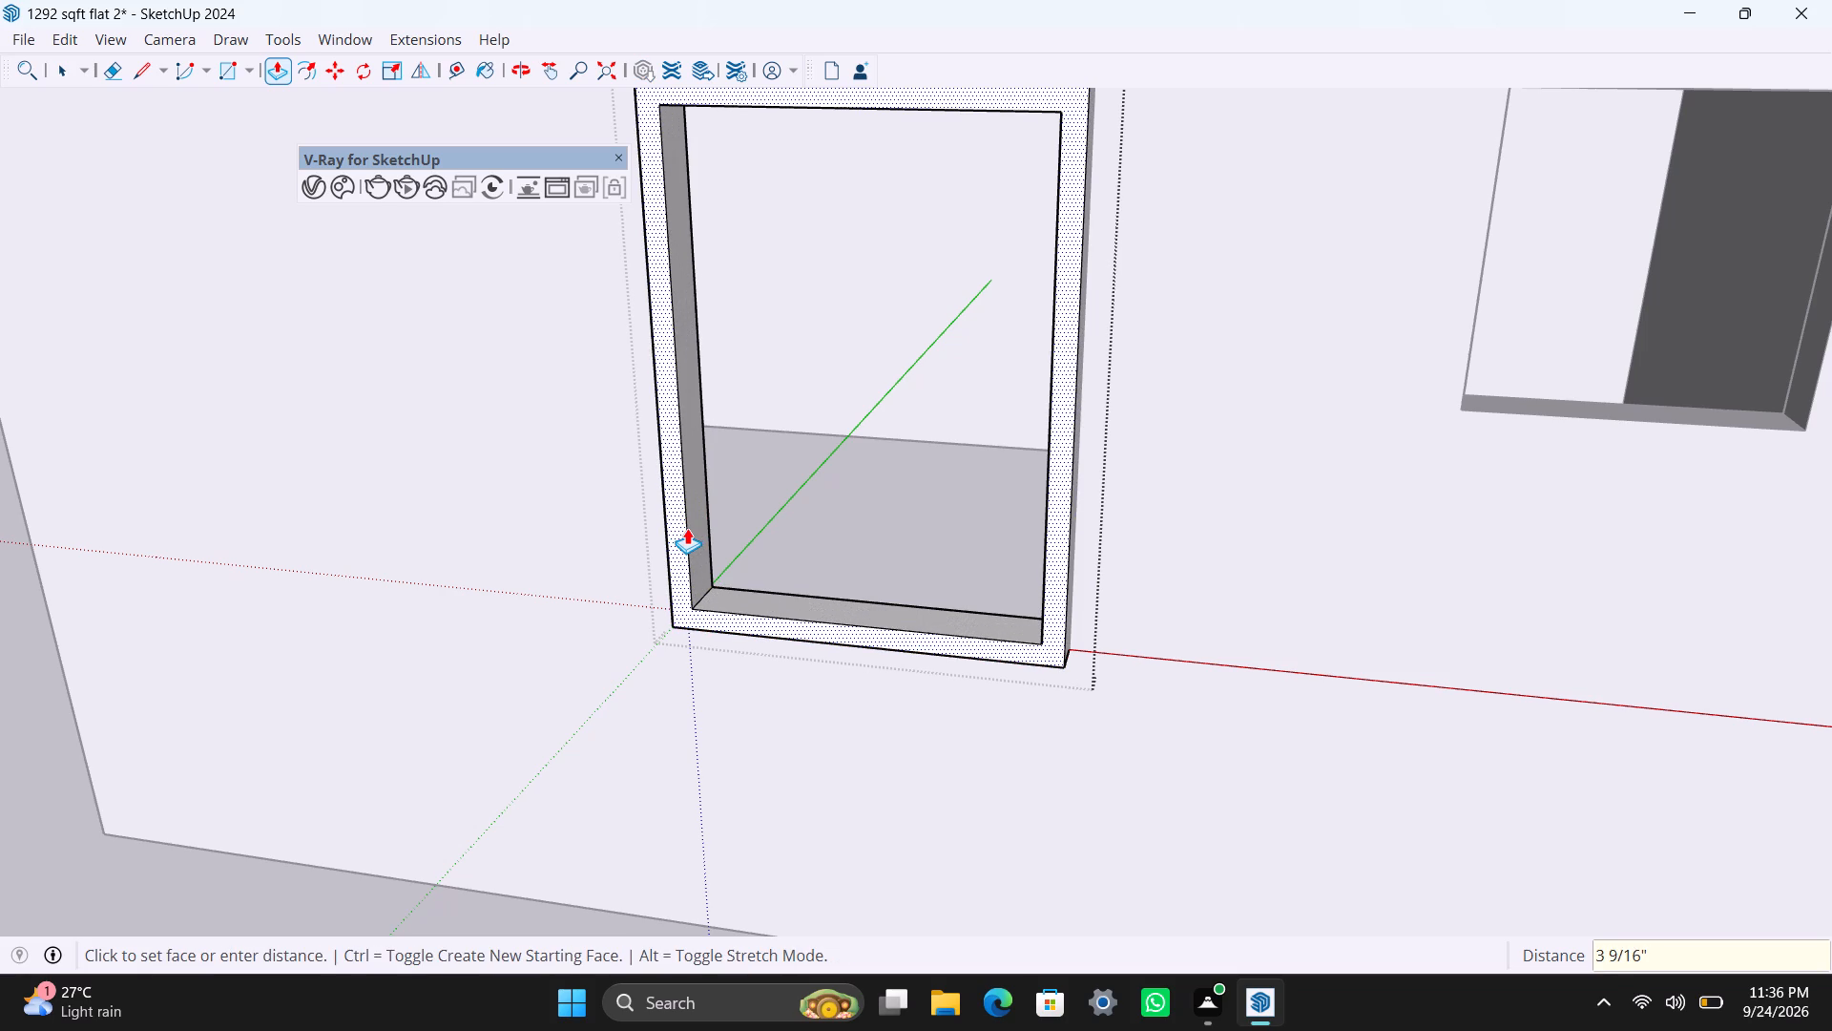
text(1.5")
key(Return)
key(space)
Draw a rectangle over one half of the leftmost window's frame opening, delete the face in the other half, and group the pane.
scroll(729, 550, down, 2)
key(r)
drag(680, 163, 686, 182)
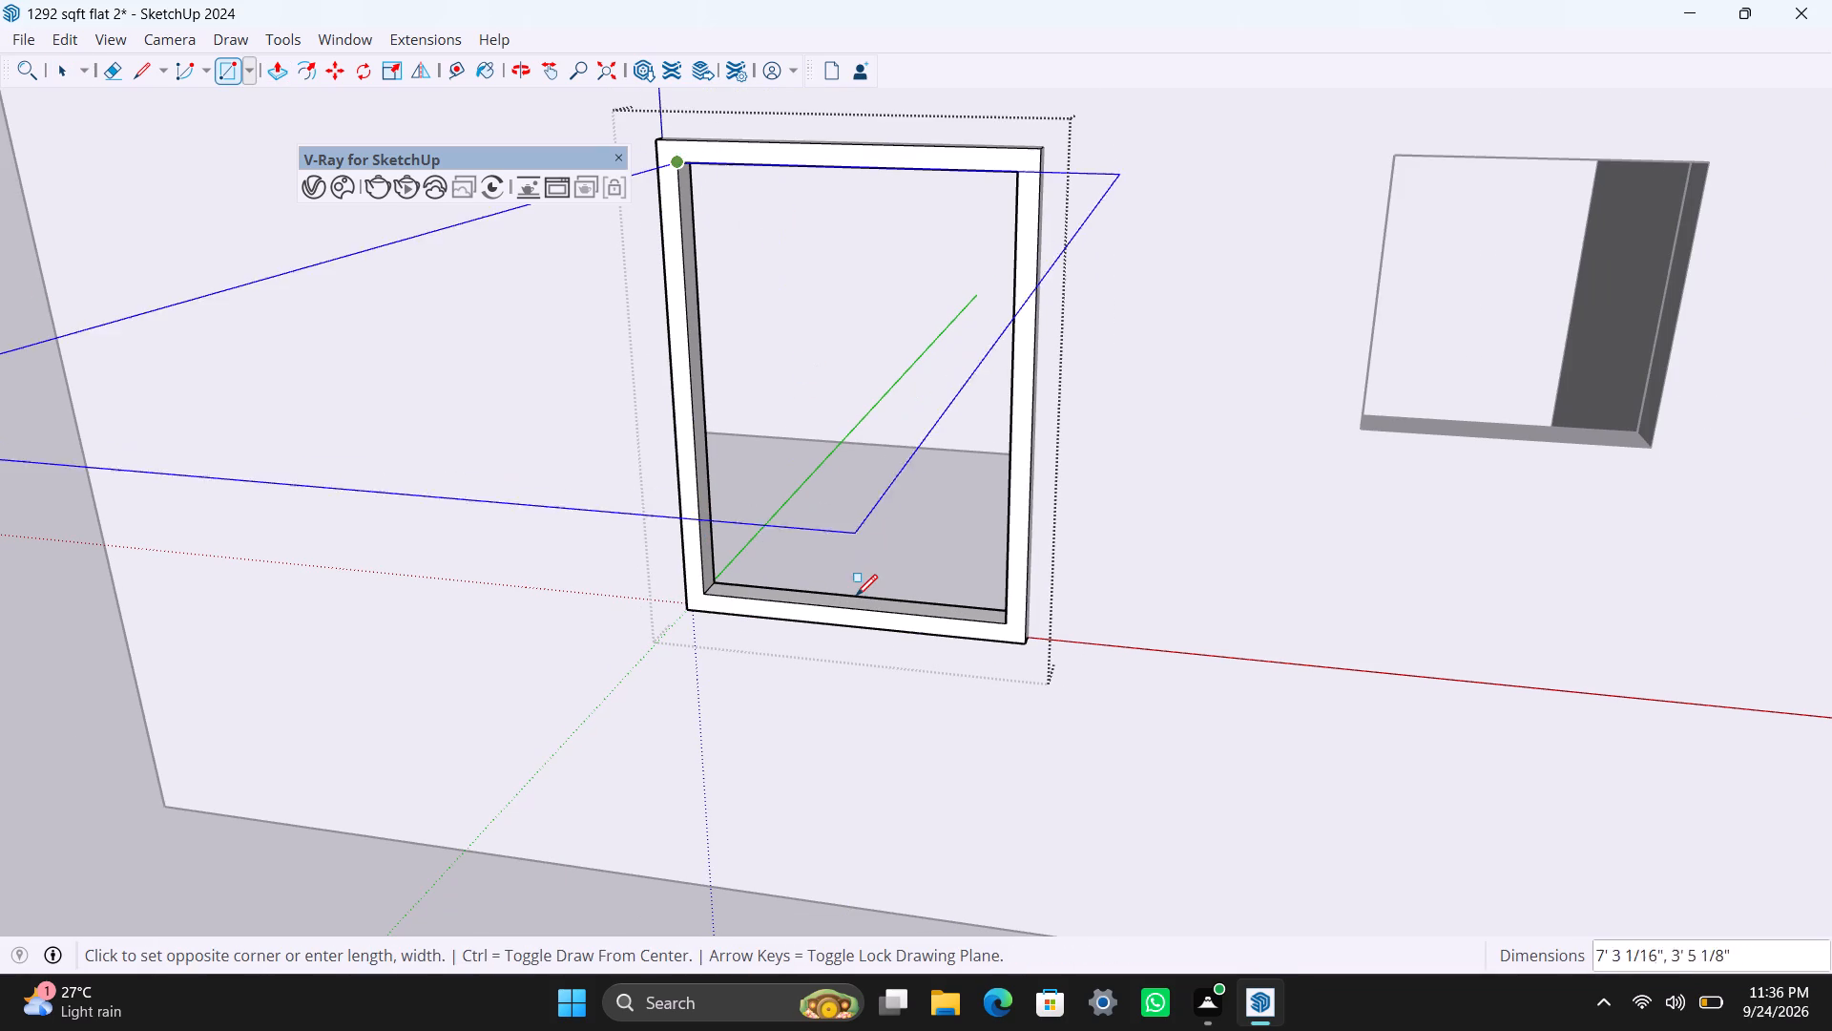
click(855, 603)
key(space)
click(959, 550)
key(Delete)
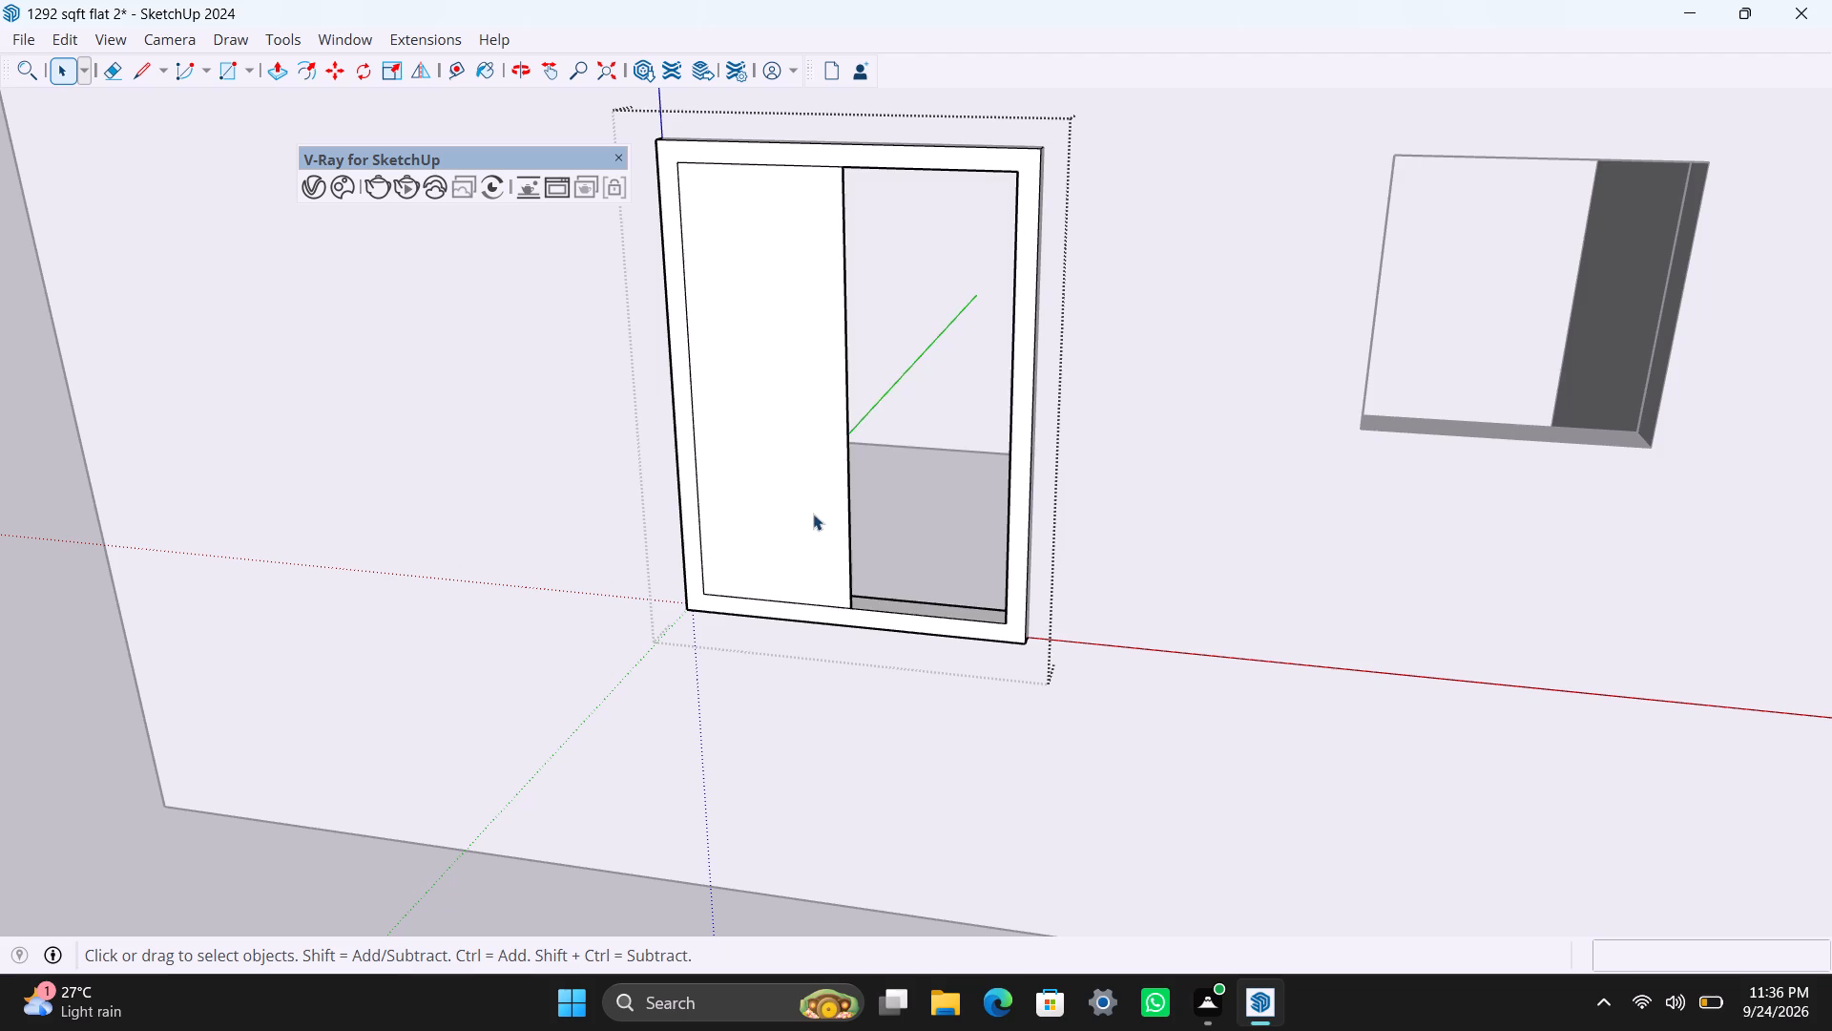
double_click(813, 515)
right_click(812, 512)
click(966, 231)
Open the new pane group, push/pull its face to 8 mm thick, and close the group.
scroll(926, 606, down, 3)
middle_drag(804, 652, 705, 730)
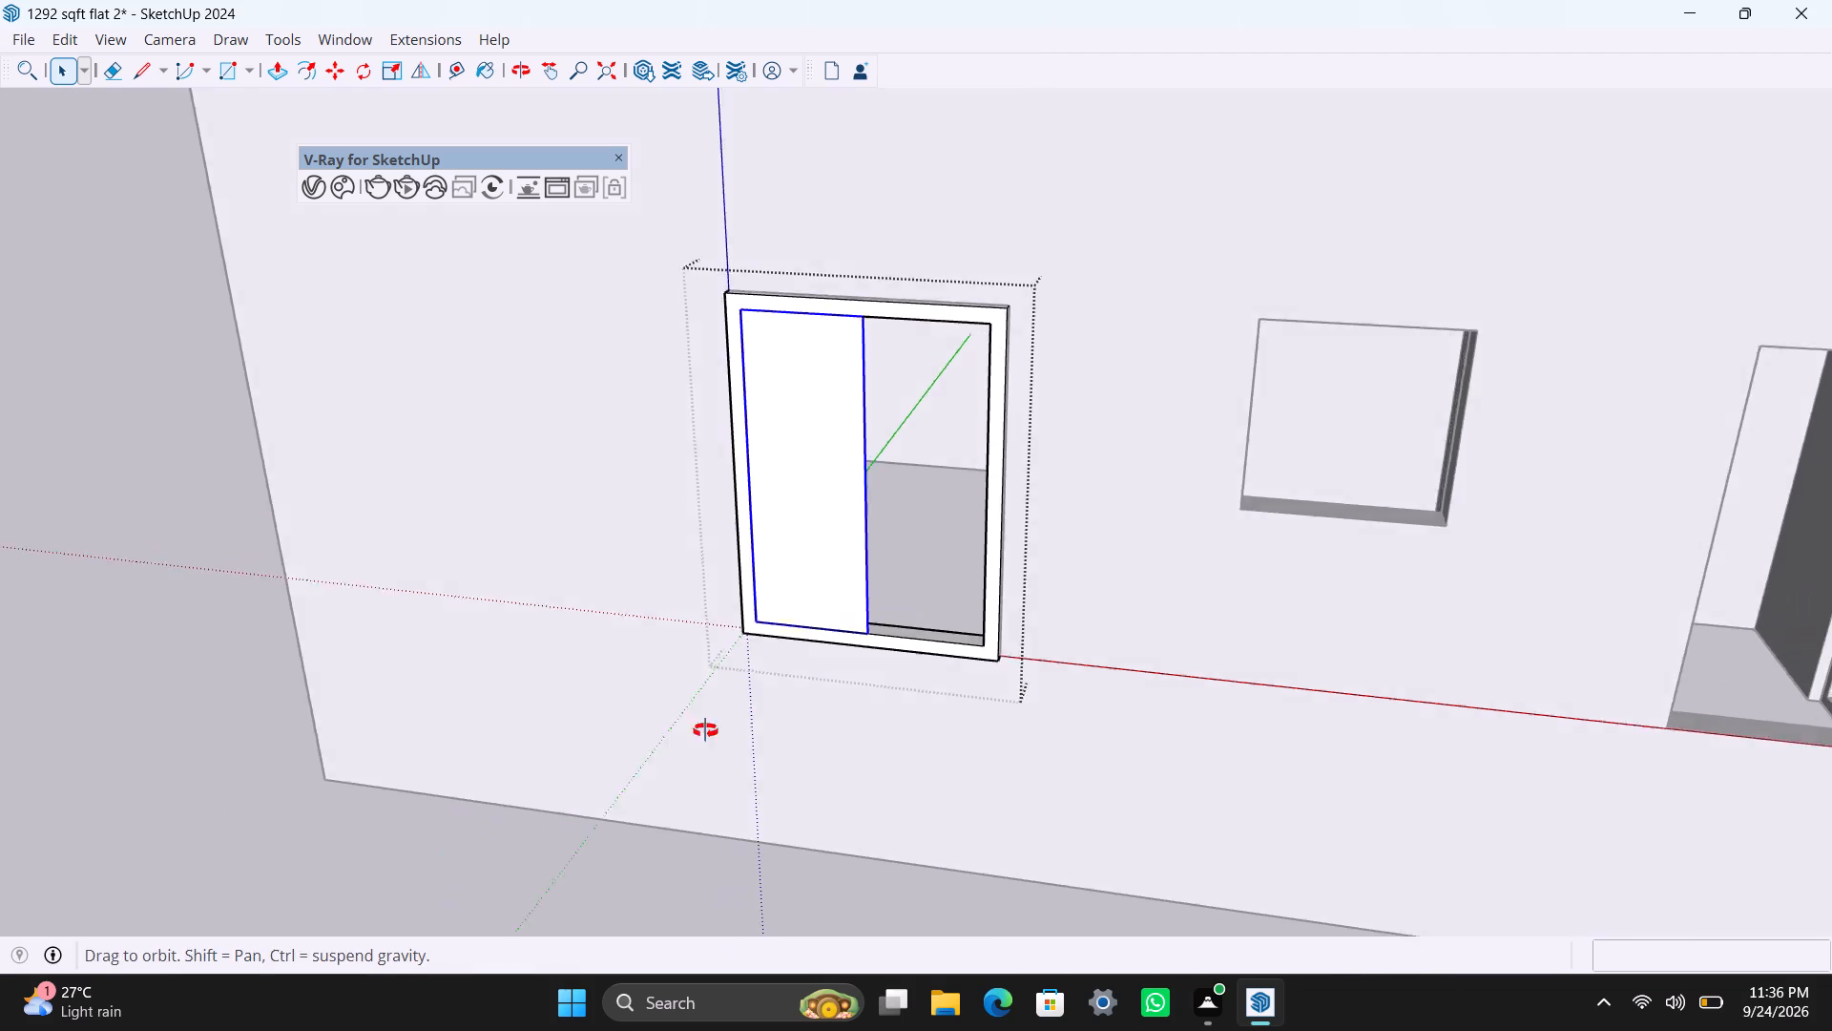
middle_drag(705, 730, 697, 735)
scroll(642, 693, up, 4)
key(p)
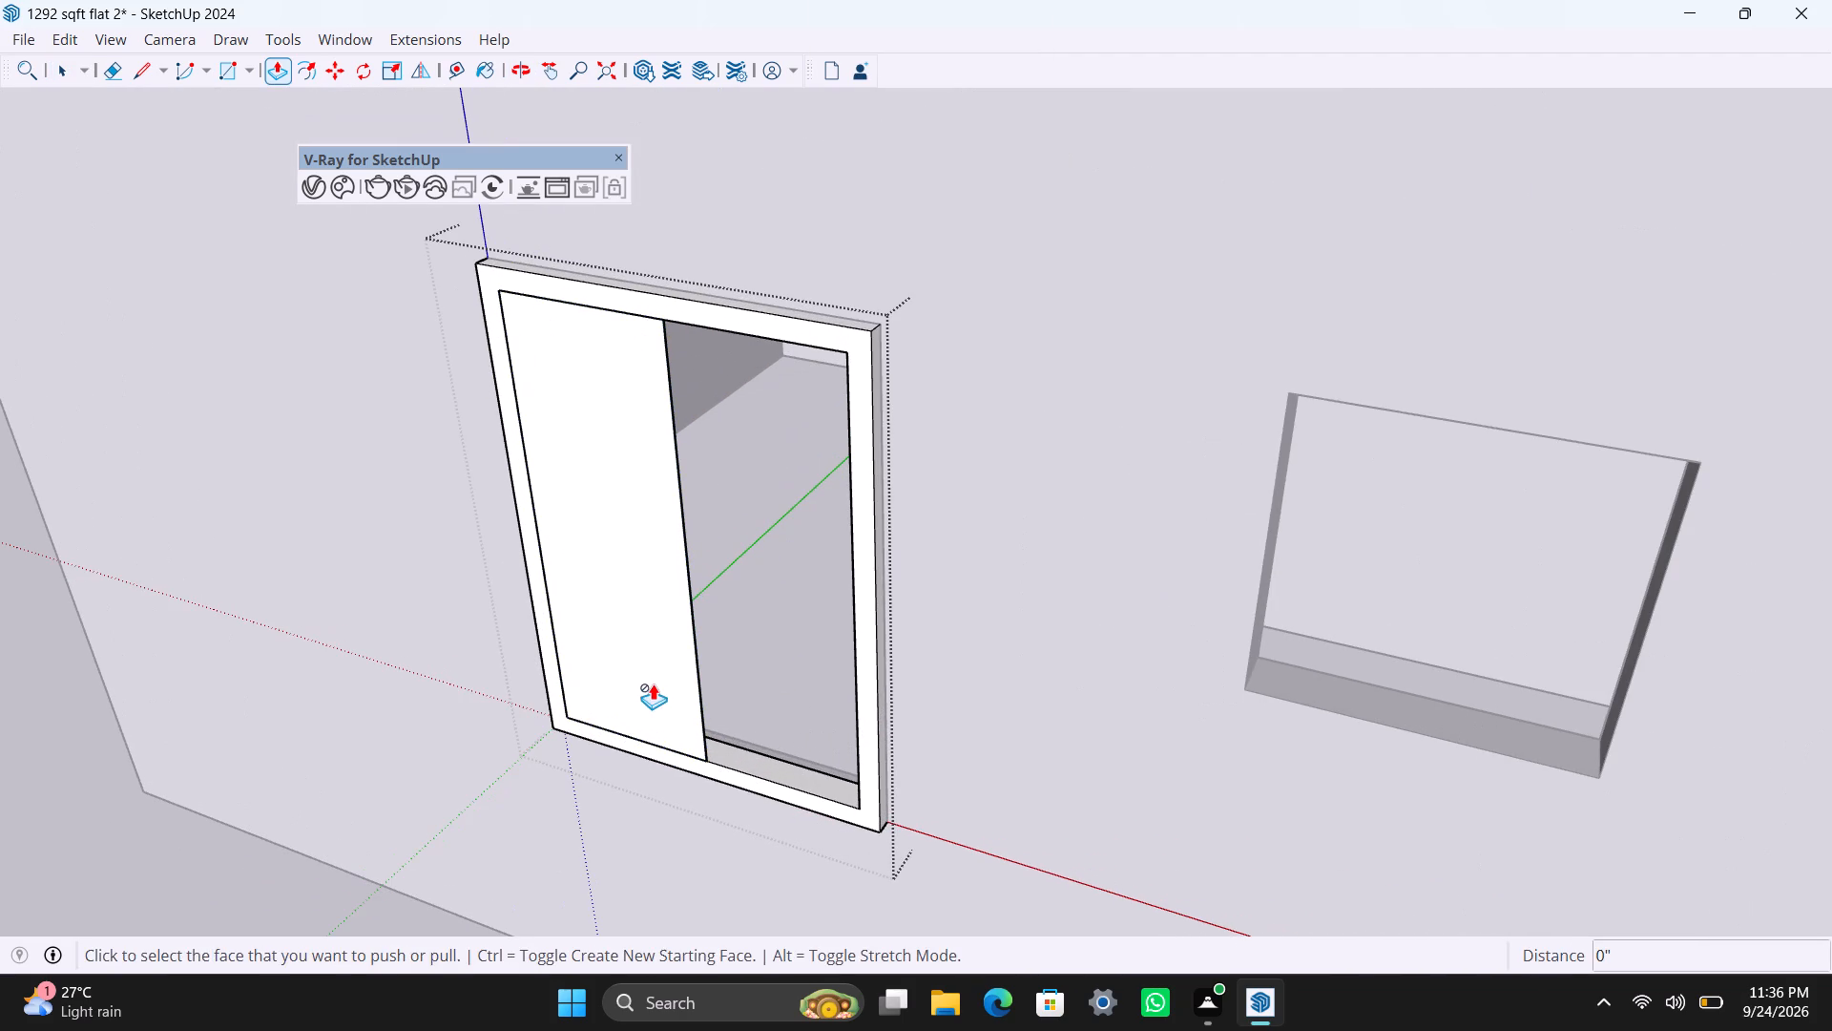
key(space)
double_click(661, 682)
key(p)
drag(663, 679, 677, 676)
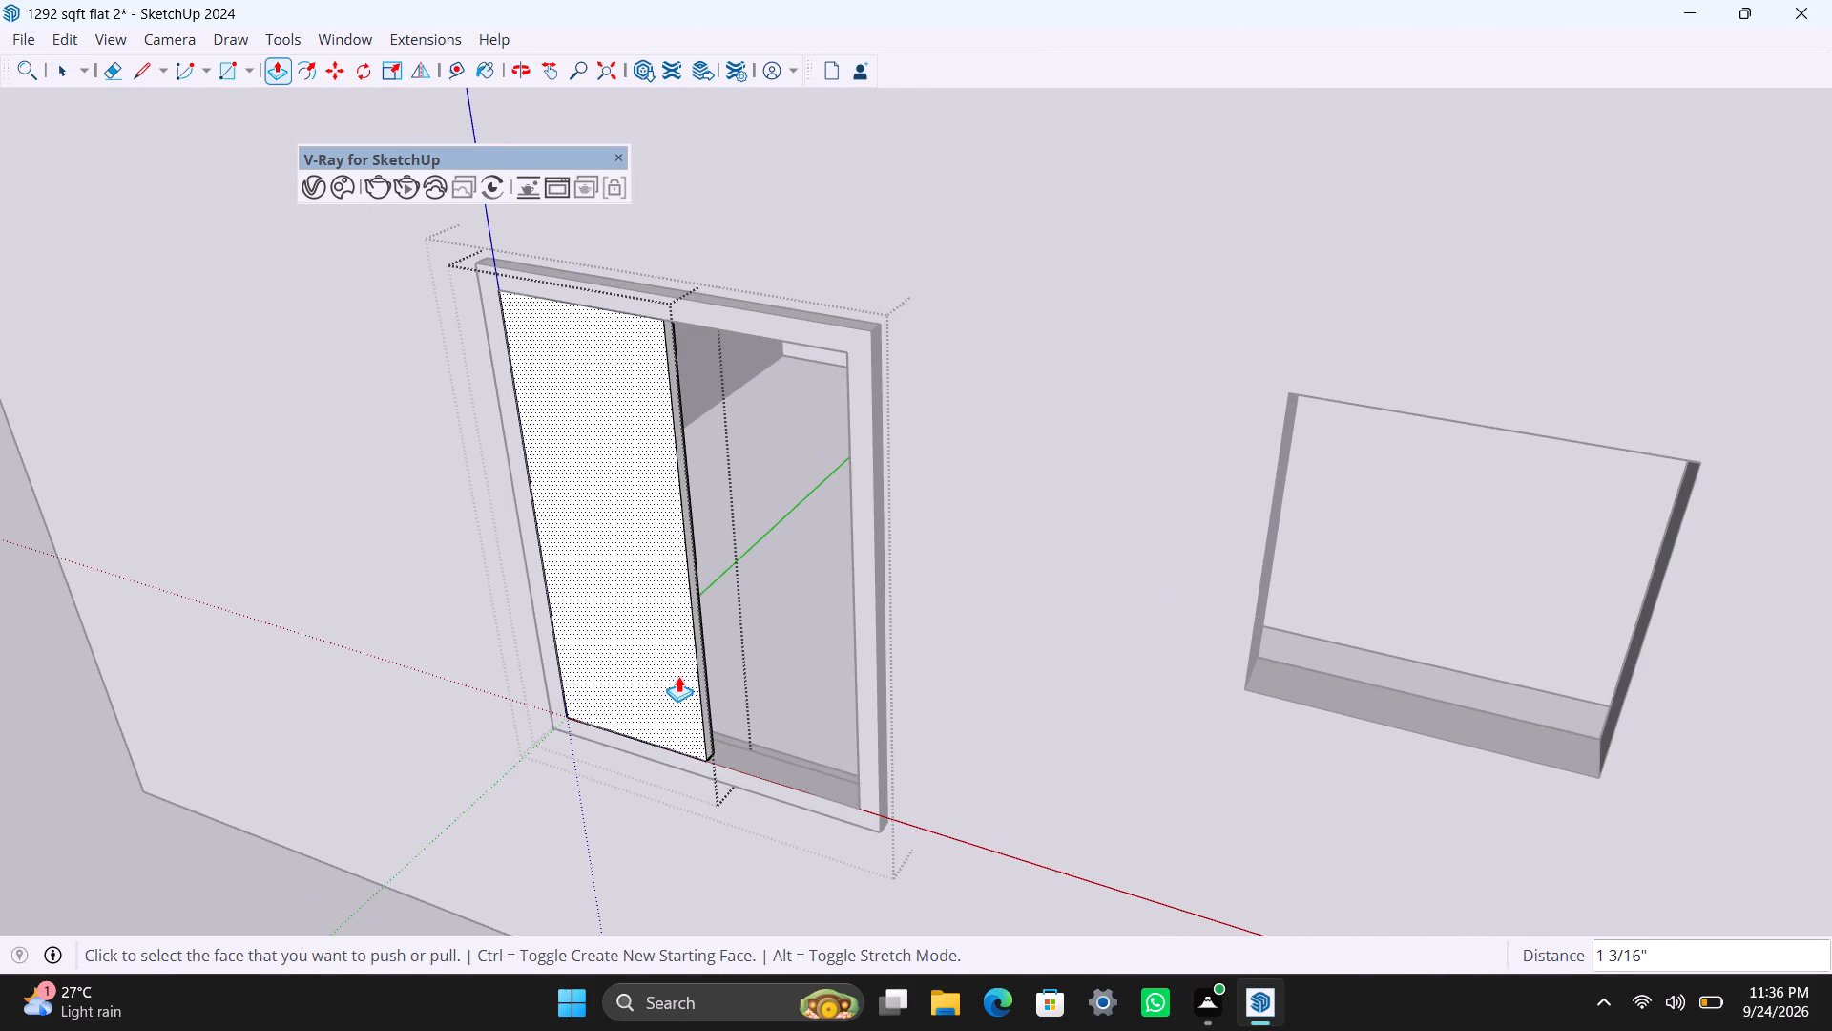
text(8mm)
key(Return)
key(space)
click(1040, 695)
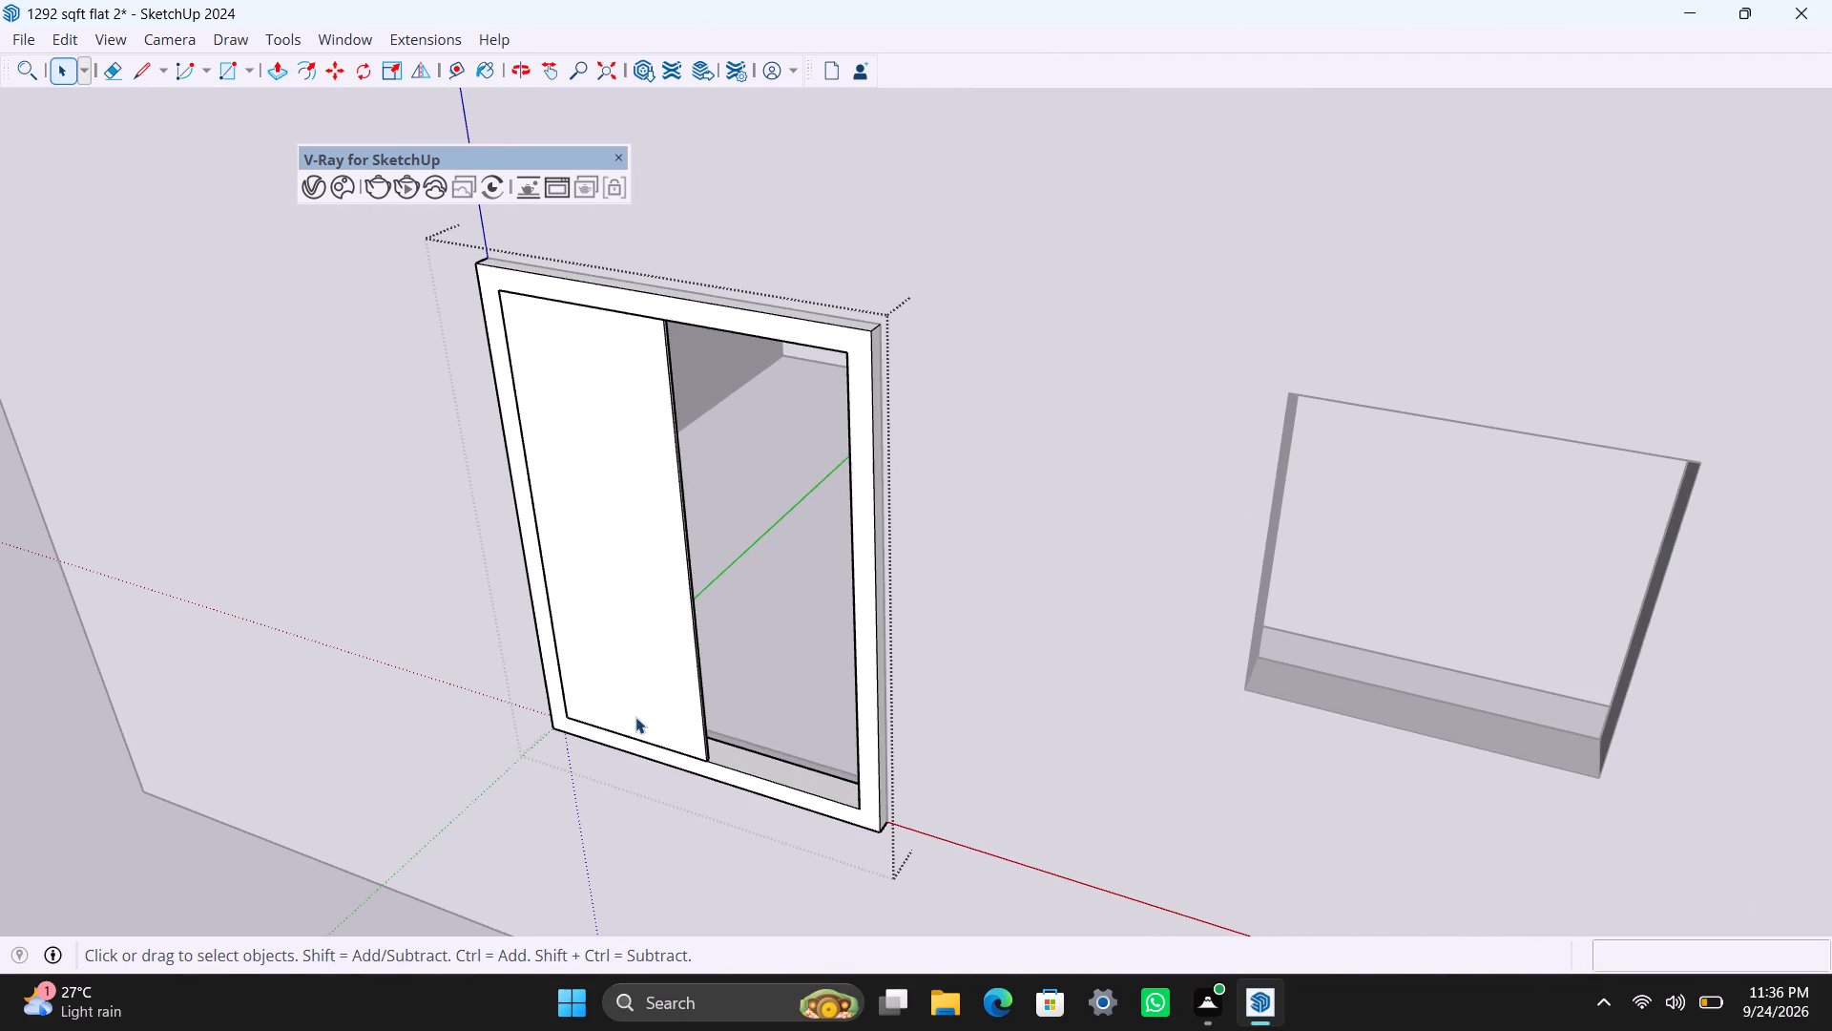
Move the pane about 1 13/16" inward into the depth of the leftmost window's frame.
scroll(682, 721, up, 2)
click(685, 720)
scroll(685, 747, up, 8)
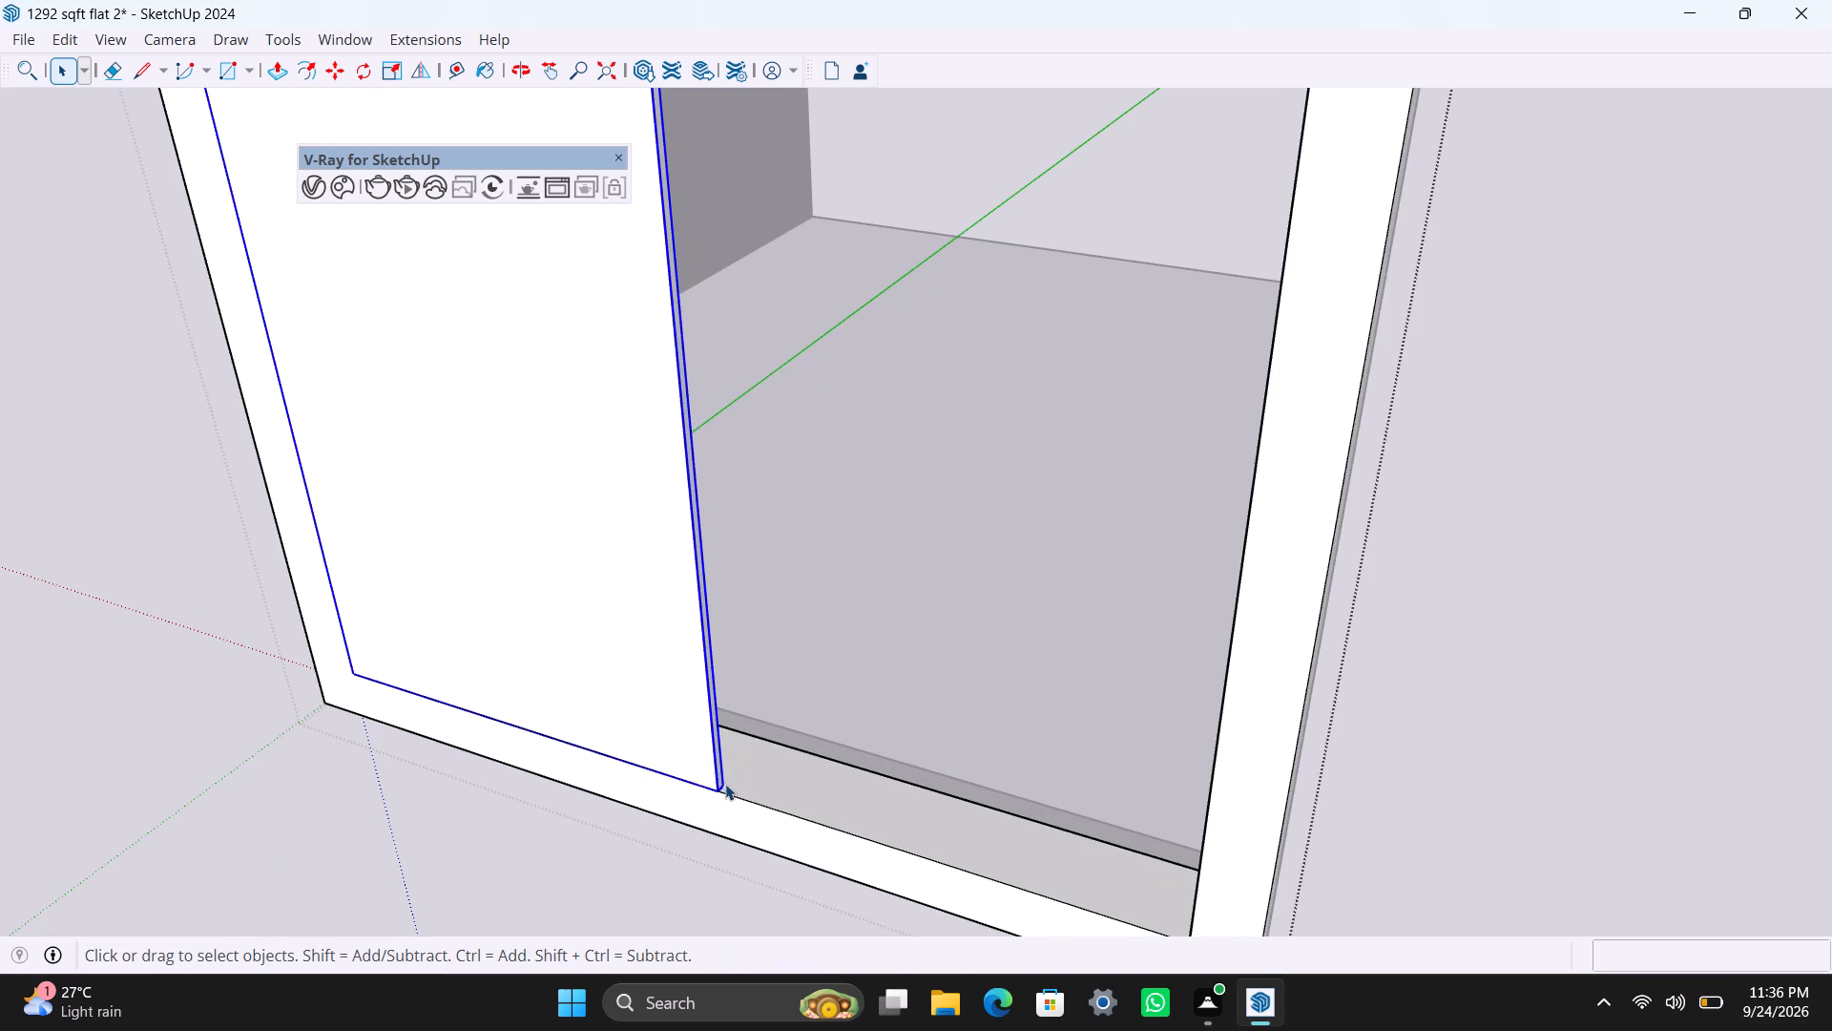
key(m)
click(714, 787)
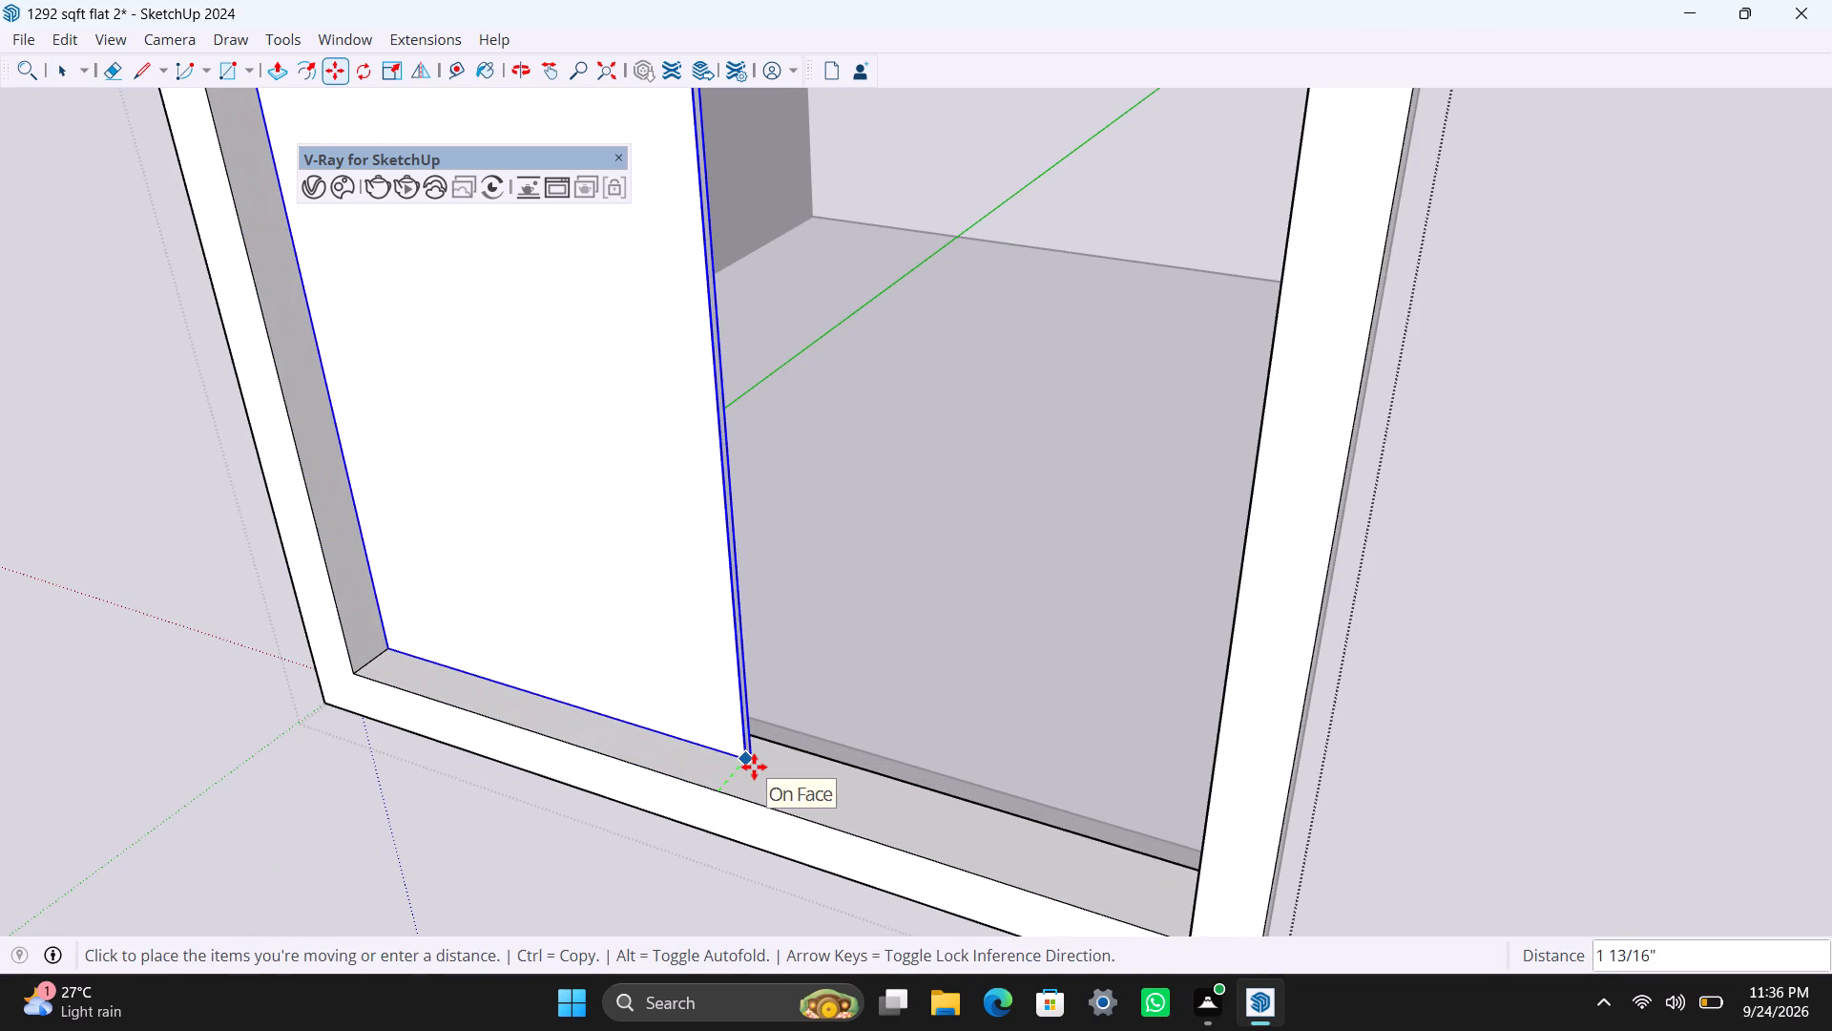
click(755, 766)
Copy the pane to the other half of the frame, set the copy back against the first pane, and close the window group.
scroll(745, 763, down, 7)
ctrl+click(739, 761)
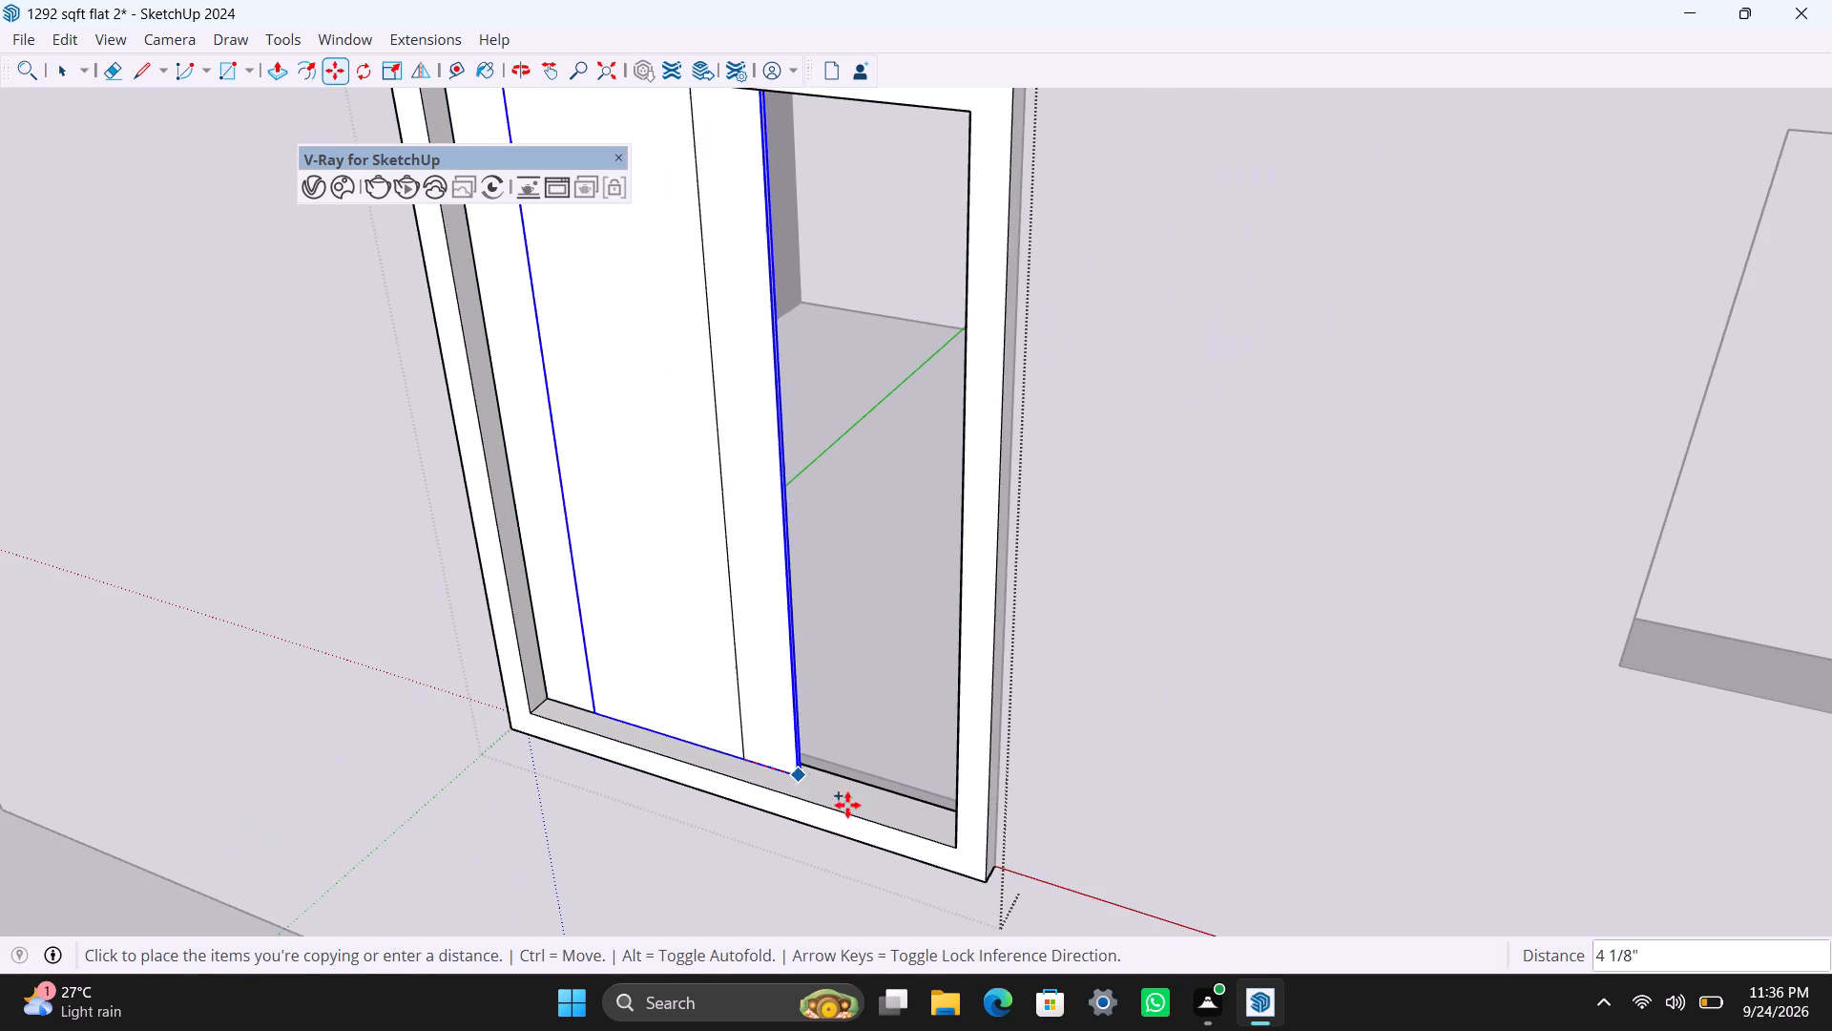
click(952, 838)
scroll(697, 789, up, 3)
middle_drag(670, 792, 929, 882)
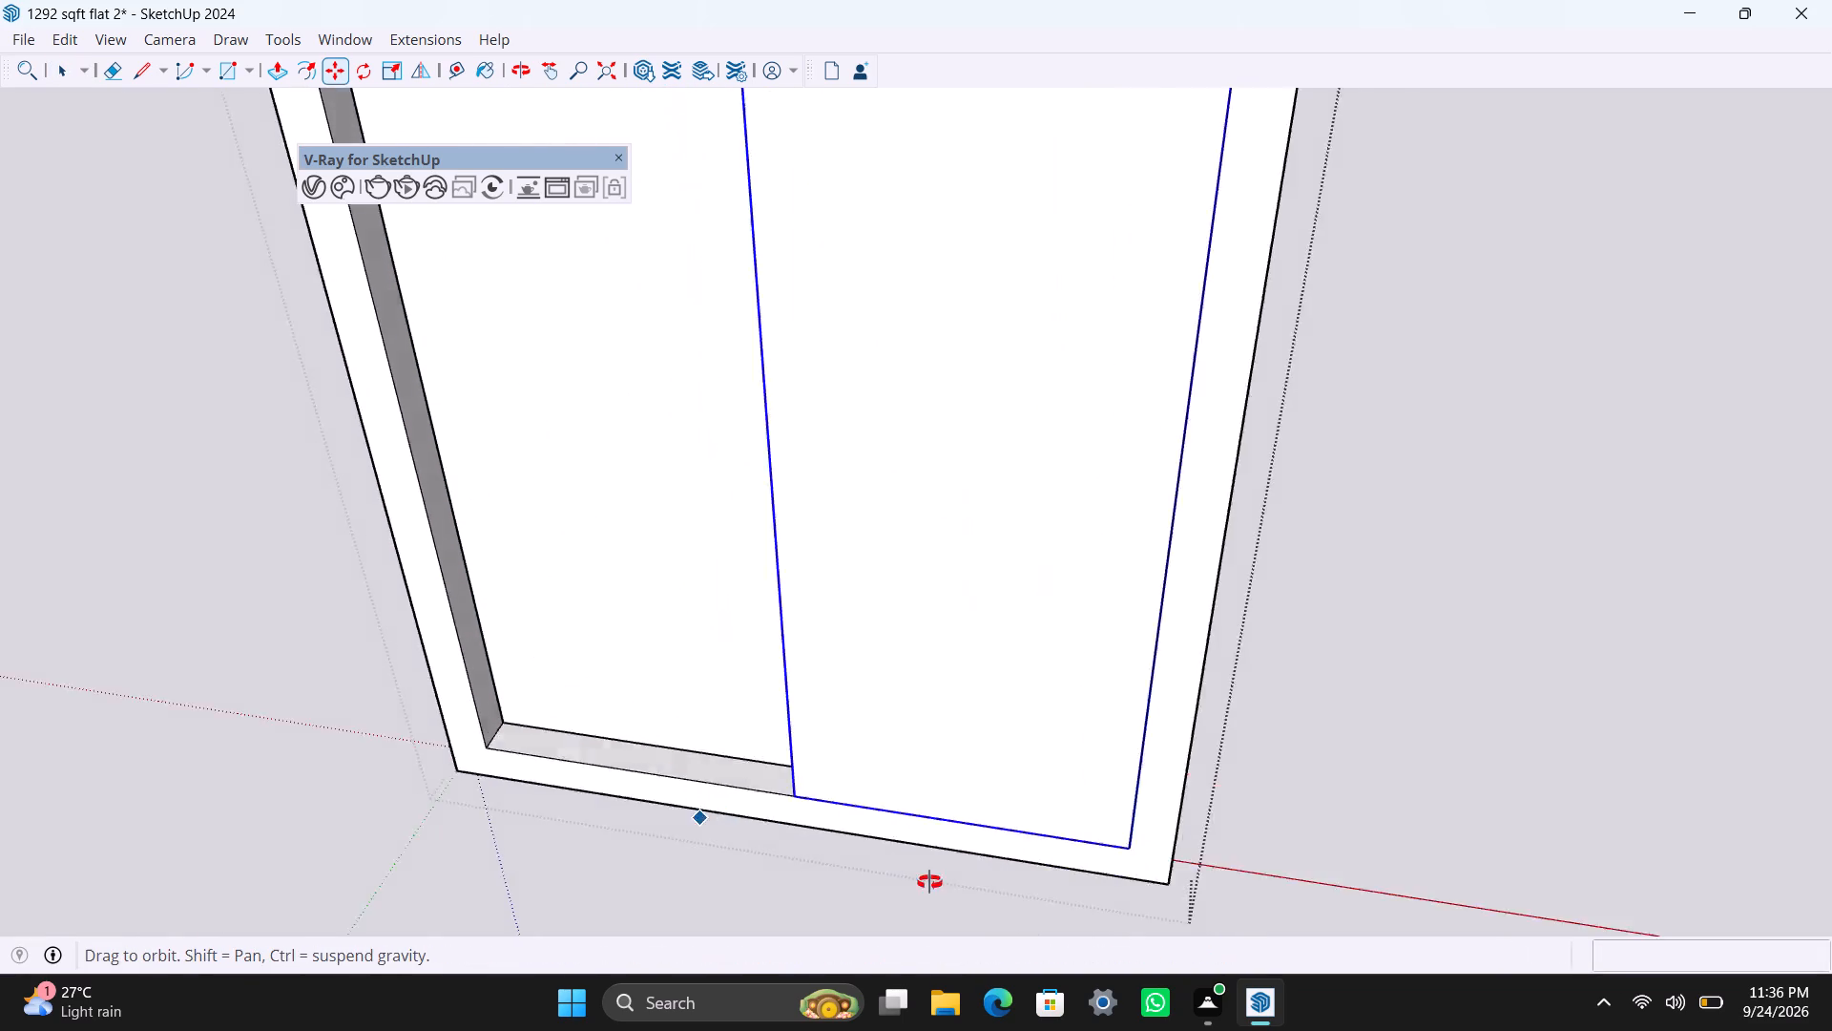
middle_drag(929, 882, 1174, 878)
scroll(956, 811, up, 11)
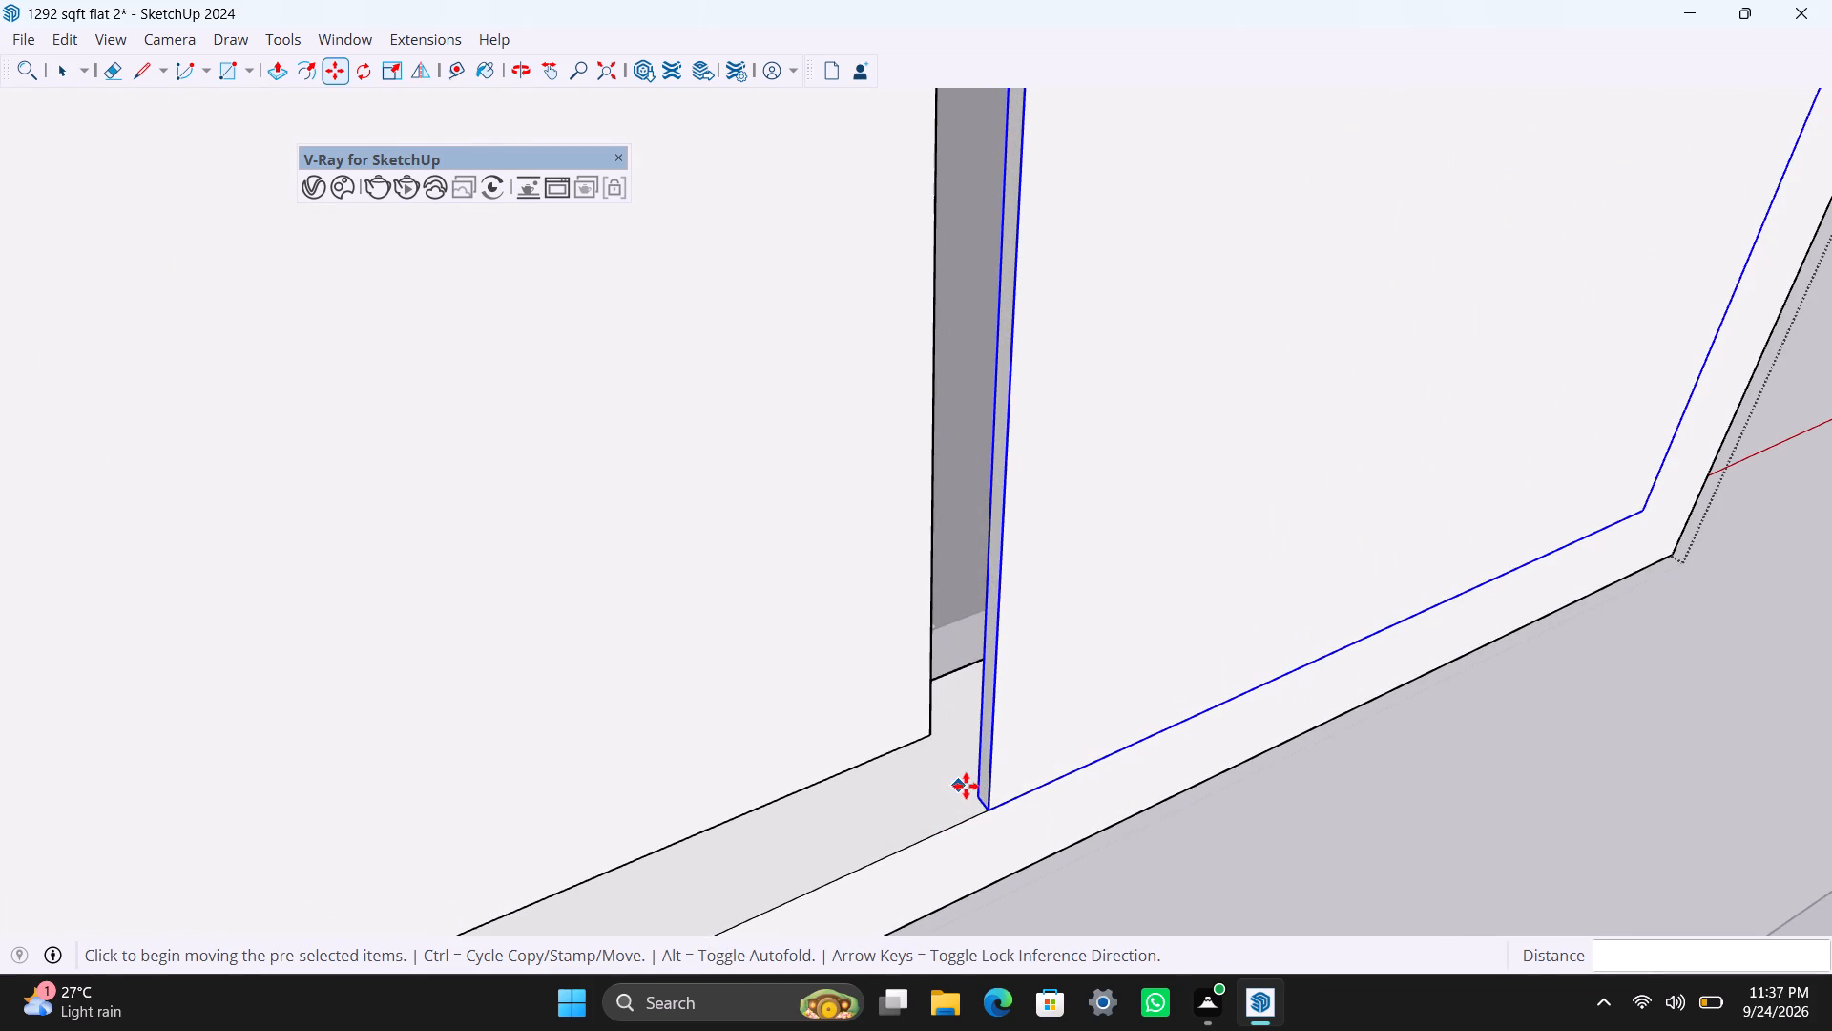
click(970, 789)
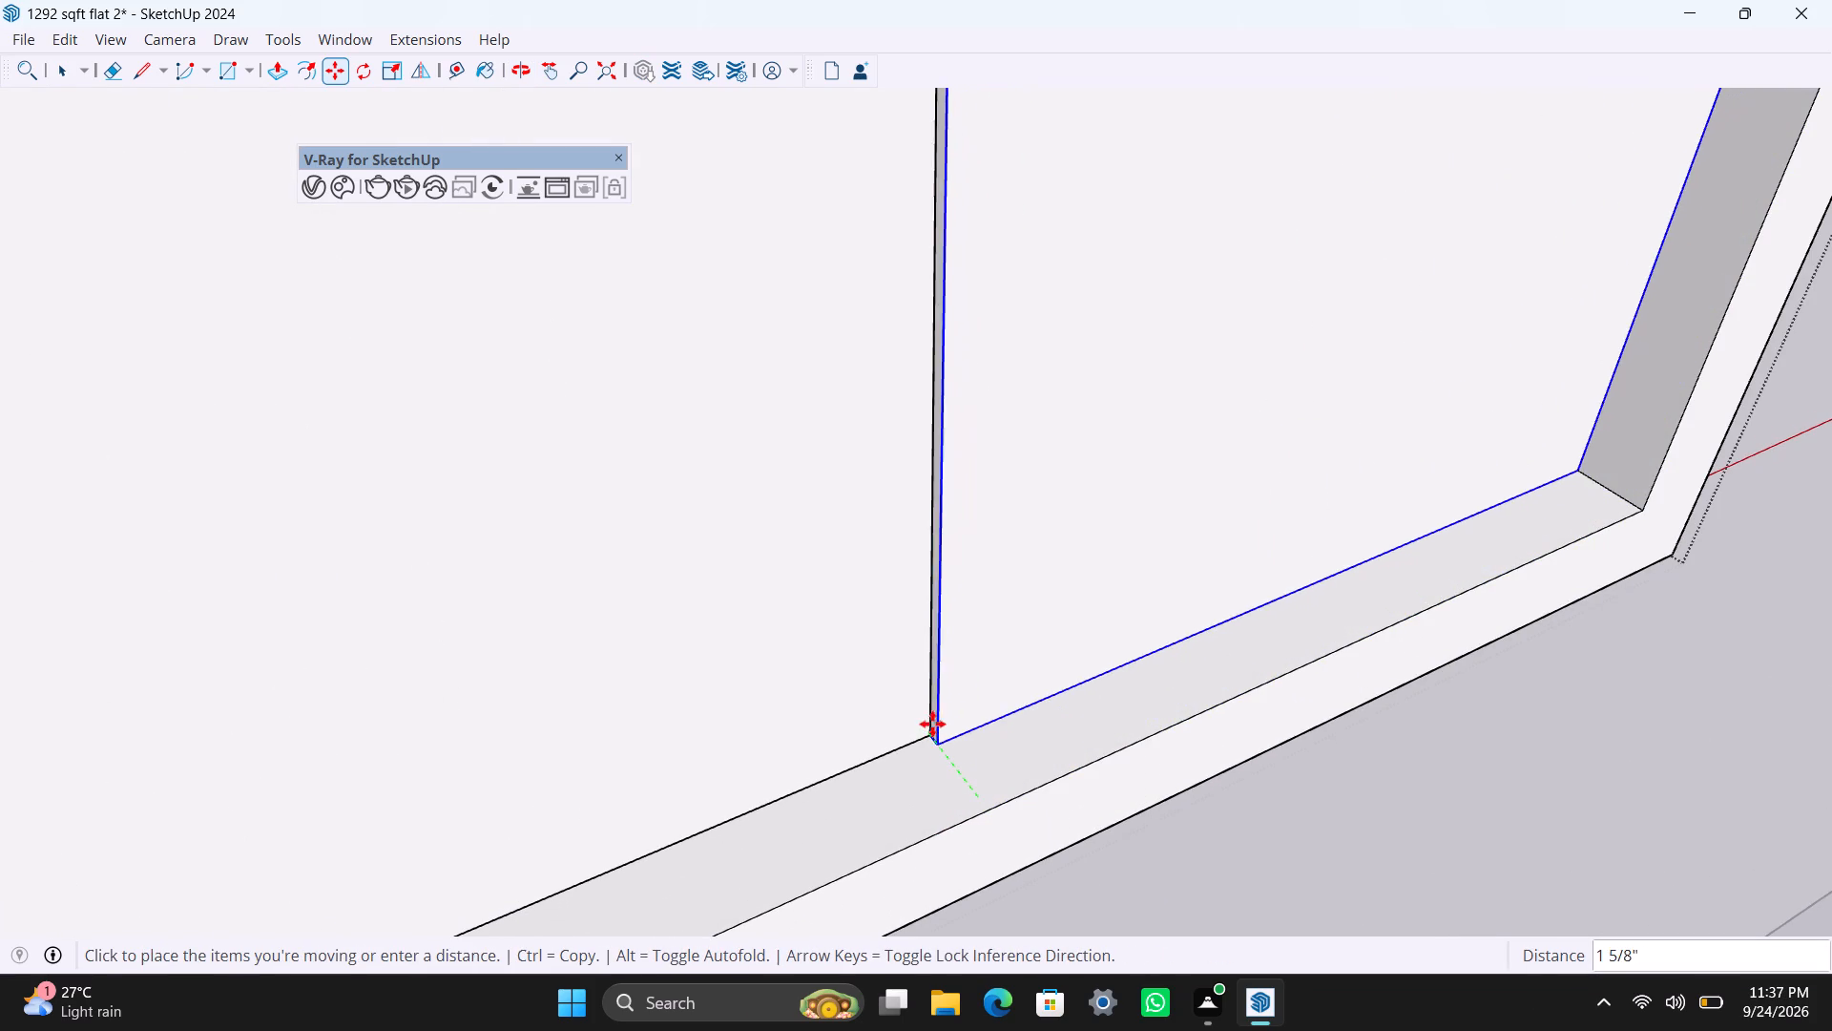
click(950, 748)
click(937, 749)
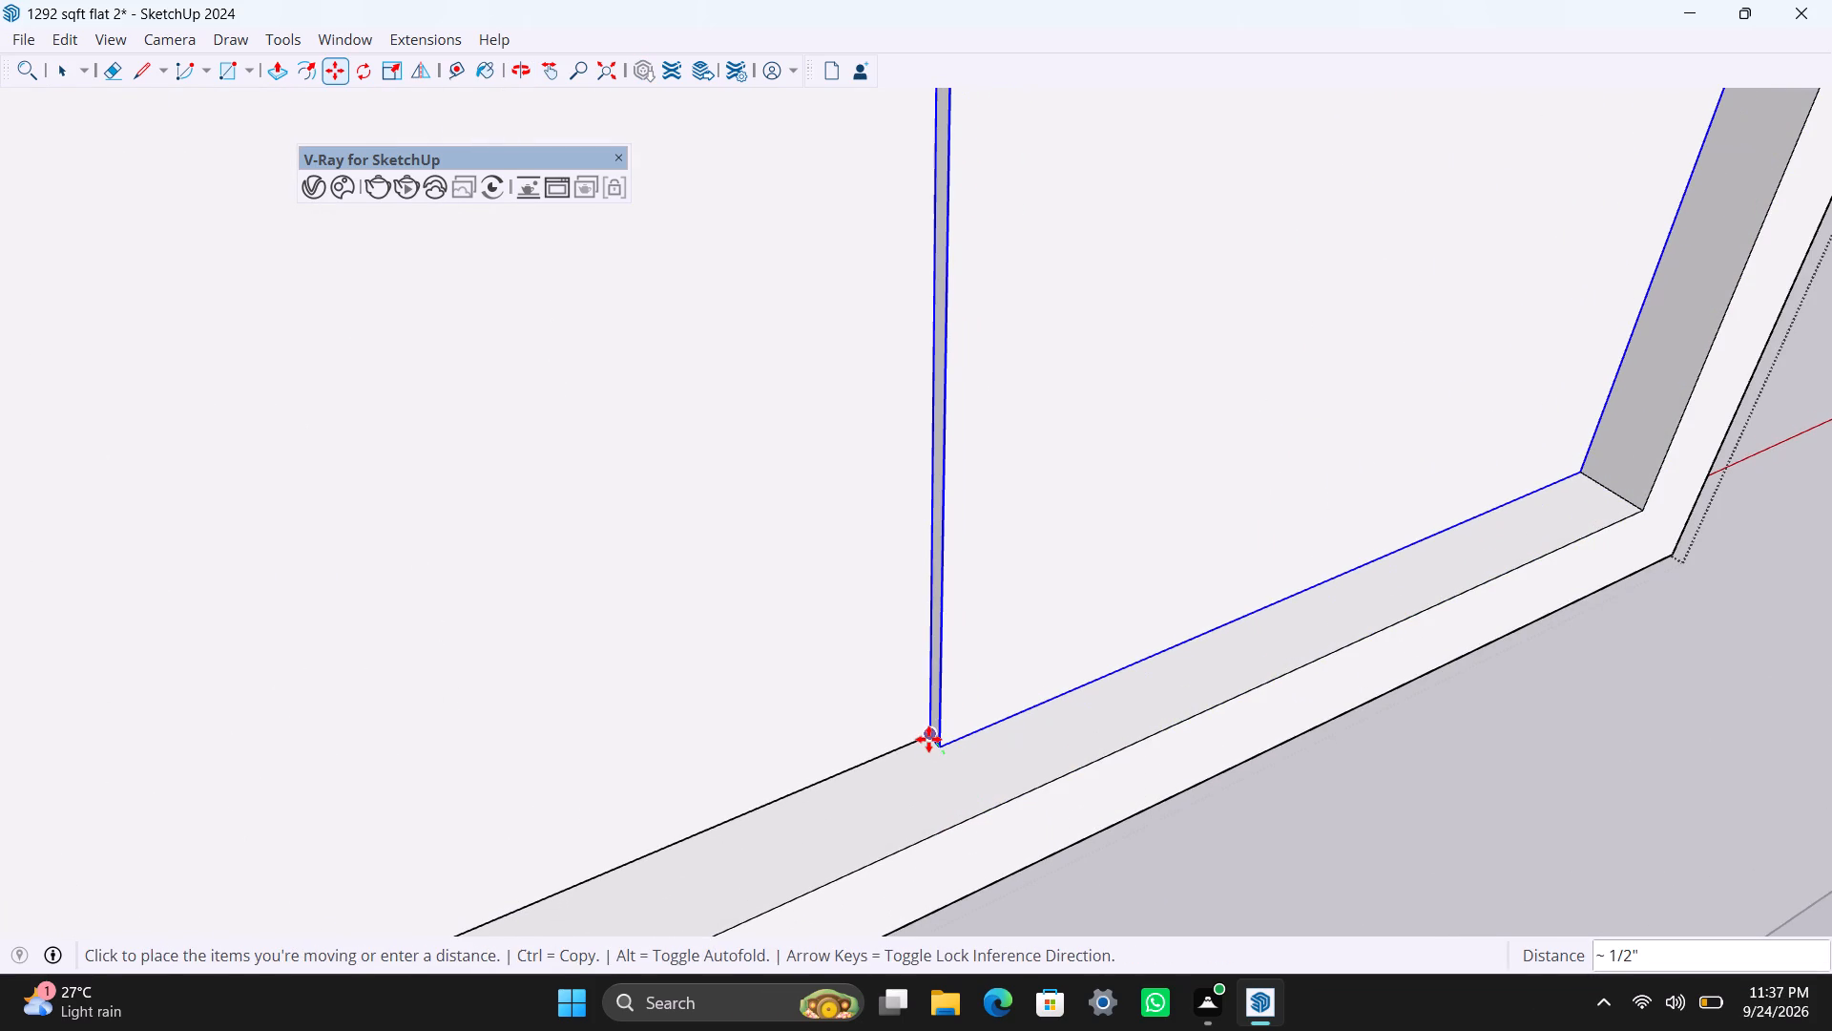
click(927, 739)
scroll(901, 734, down, 20)
scroll(901, 734, down, 15)
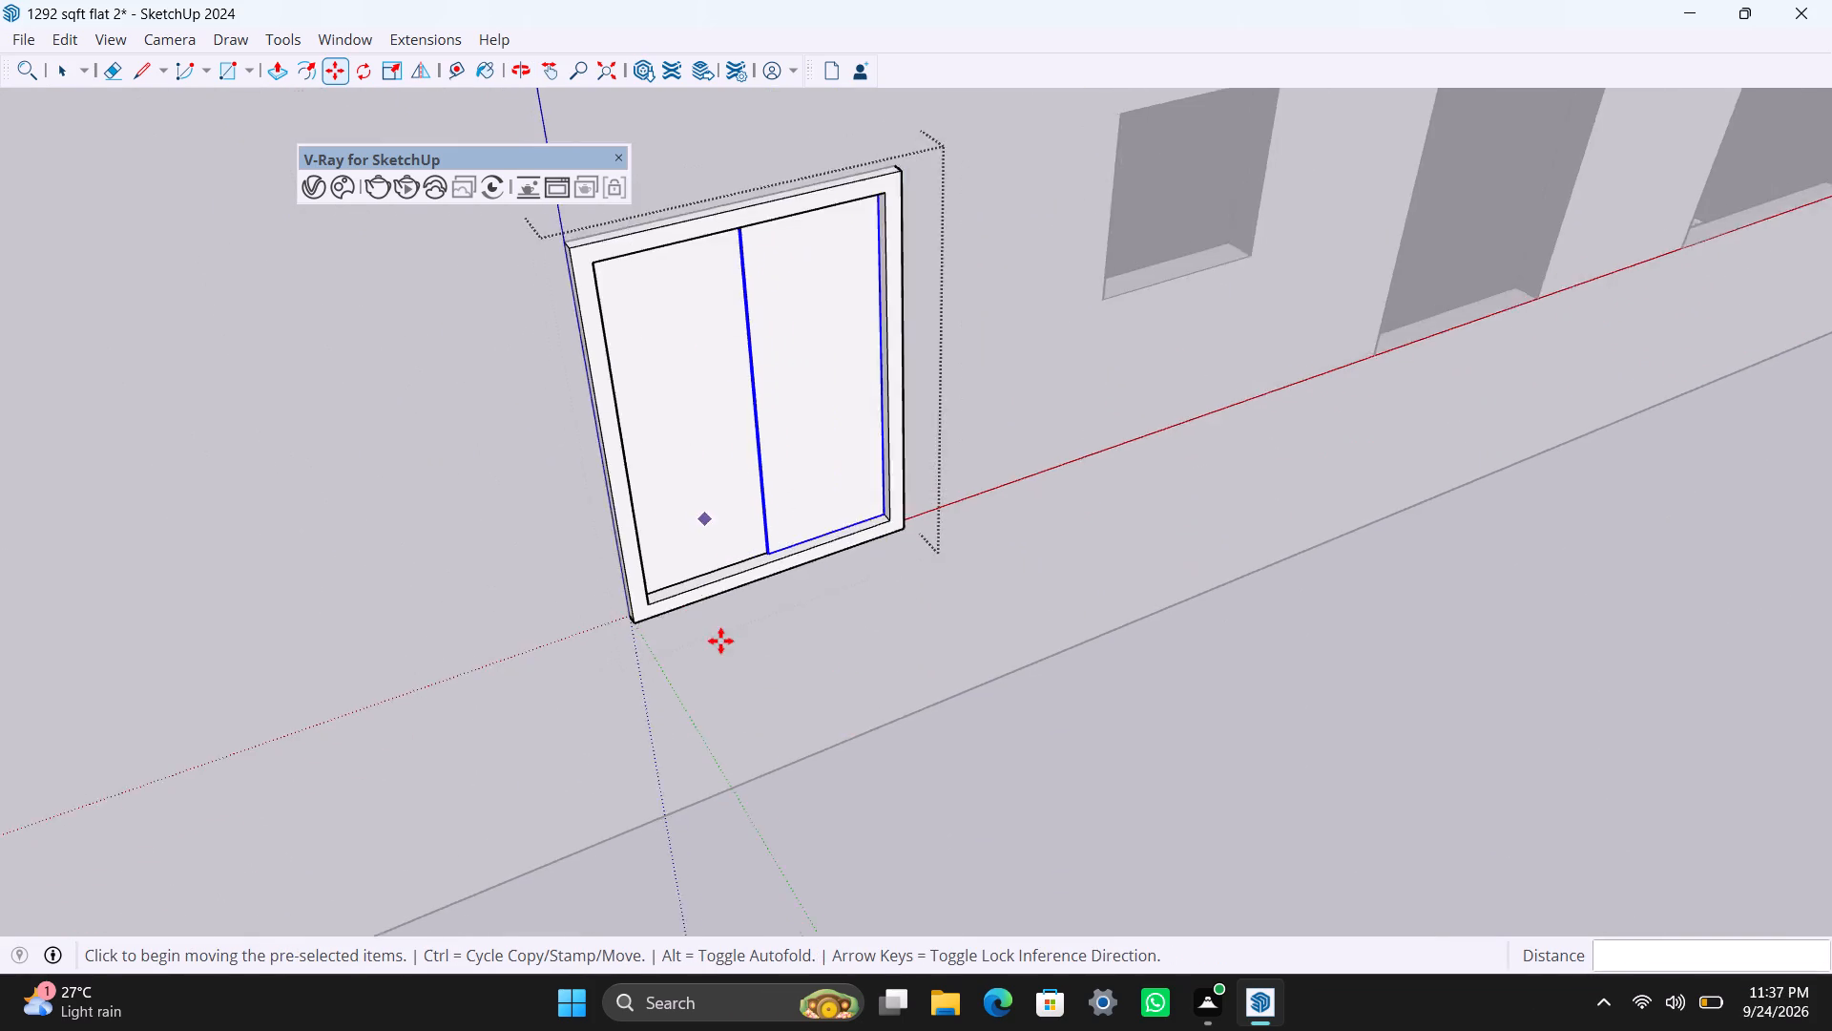
key(space)
click(945, 676)
Draw a rectangle over the small window opening beside the finished two-pane window and make it a group.
scroll(972, 693, down, 3)
middle_drag(982, 684, 710, 587)
shift+middle_drag(760, 476, 669, 692)
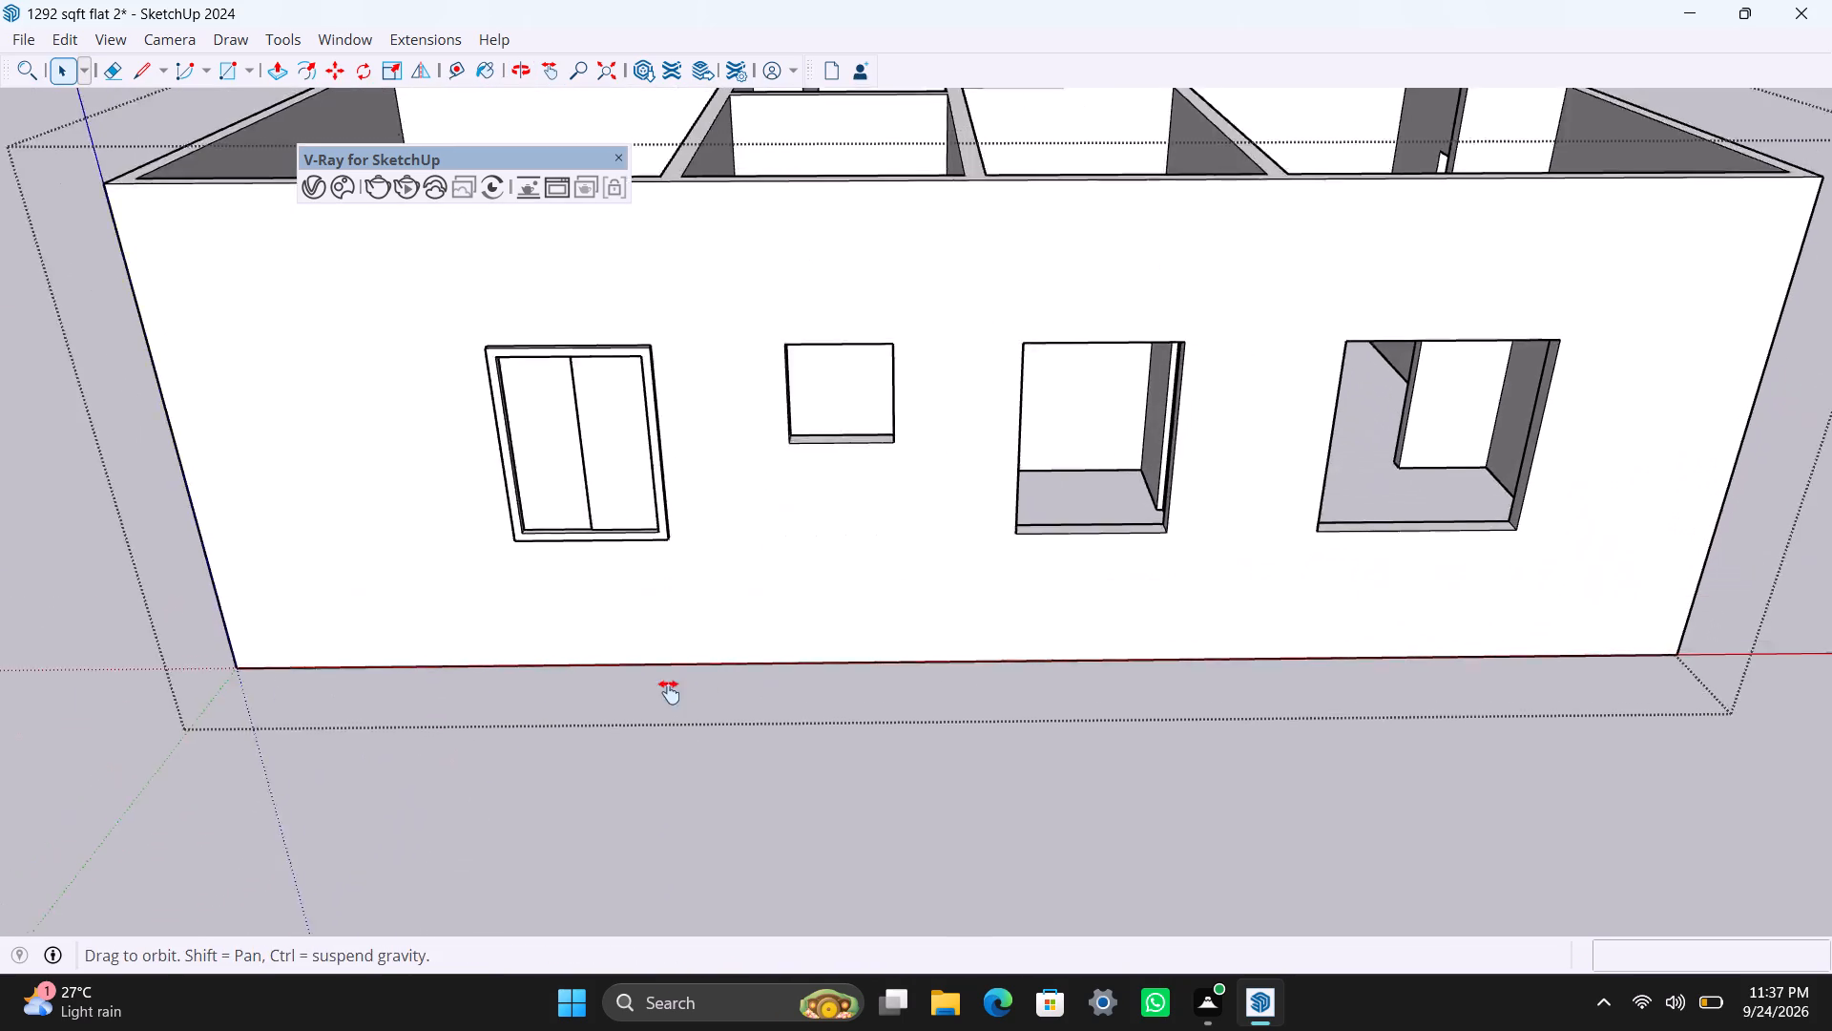
shift+middle_drag(669, 692, 667, 693)
scroll(666, 596, up, 2)
middle_drag(628, 538, 615, 525)
key(r)
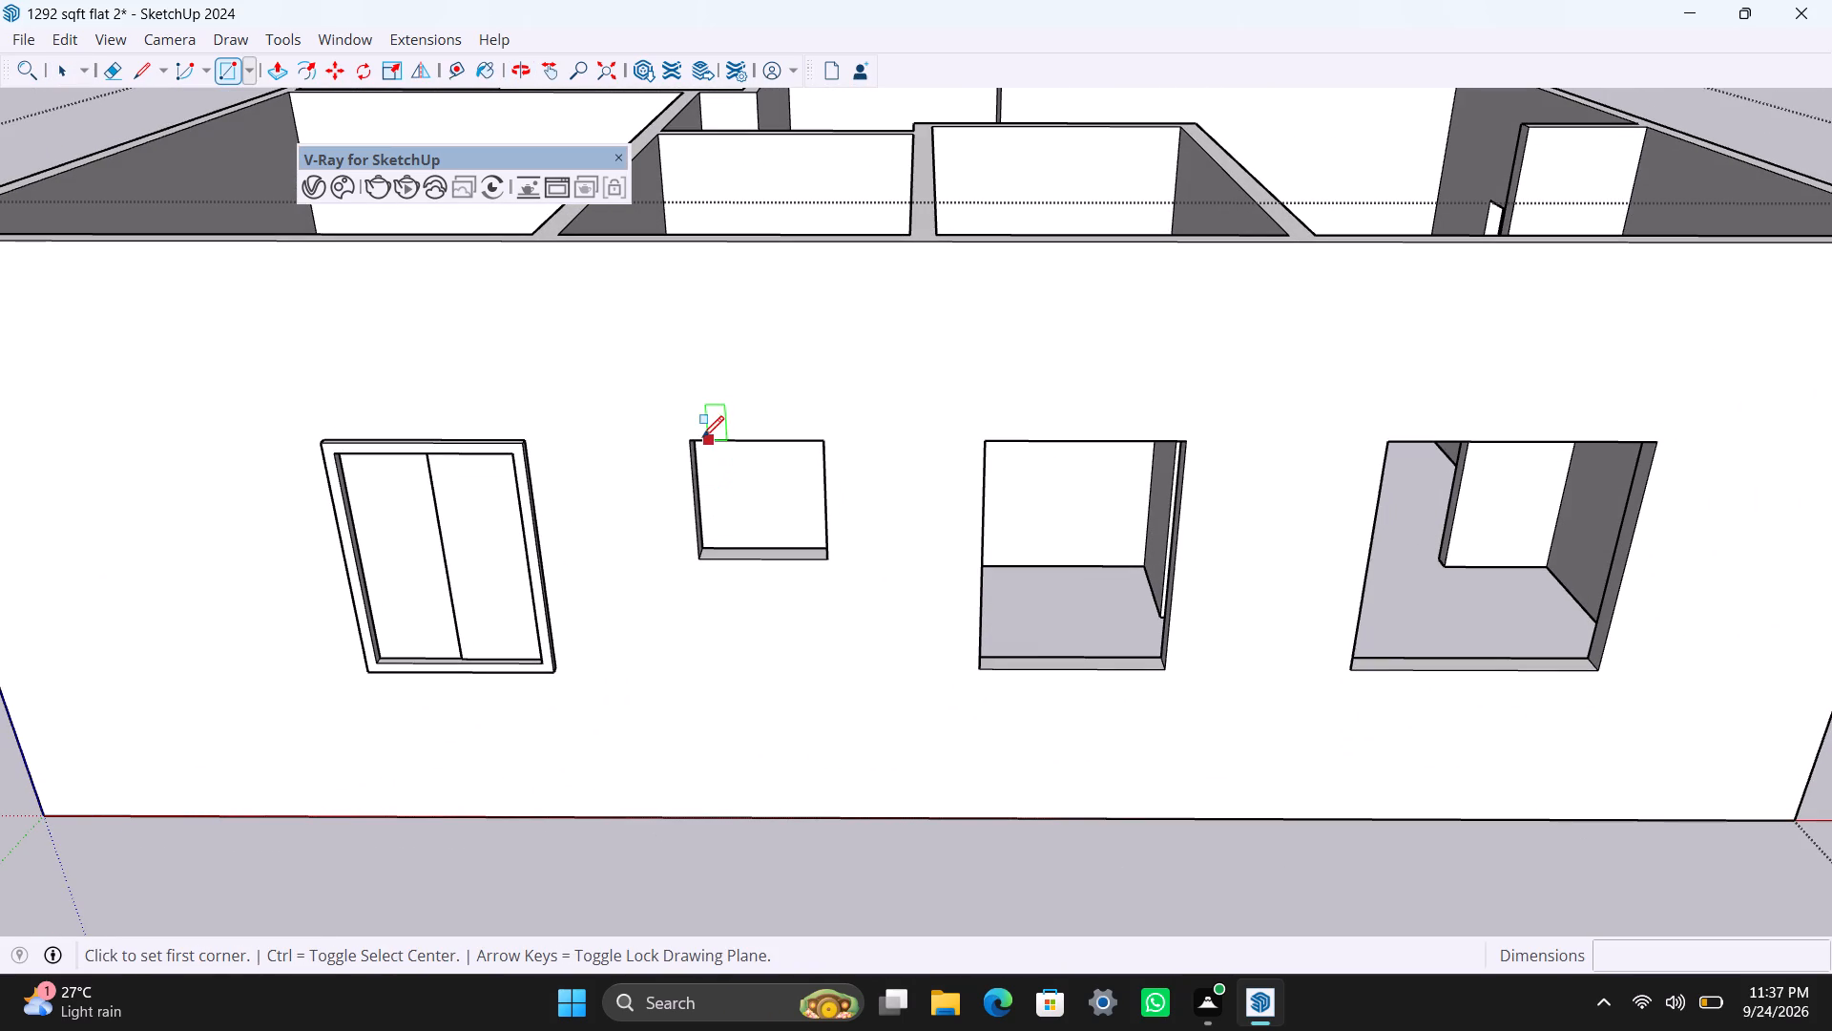
drag(697, 437, 701, 454)
click(827, 547)
key(space)
double_click(779, 515)
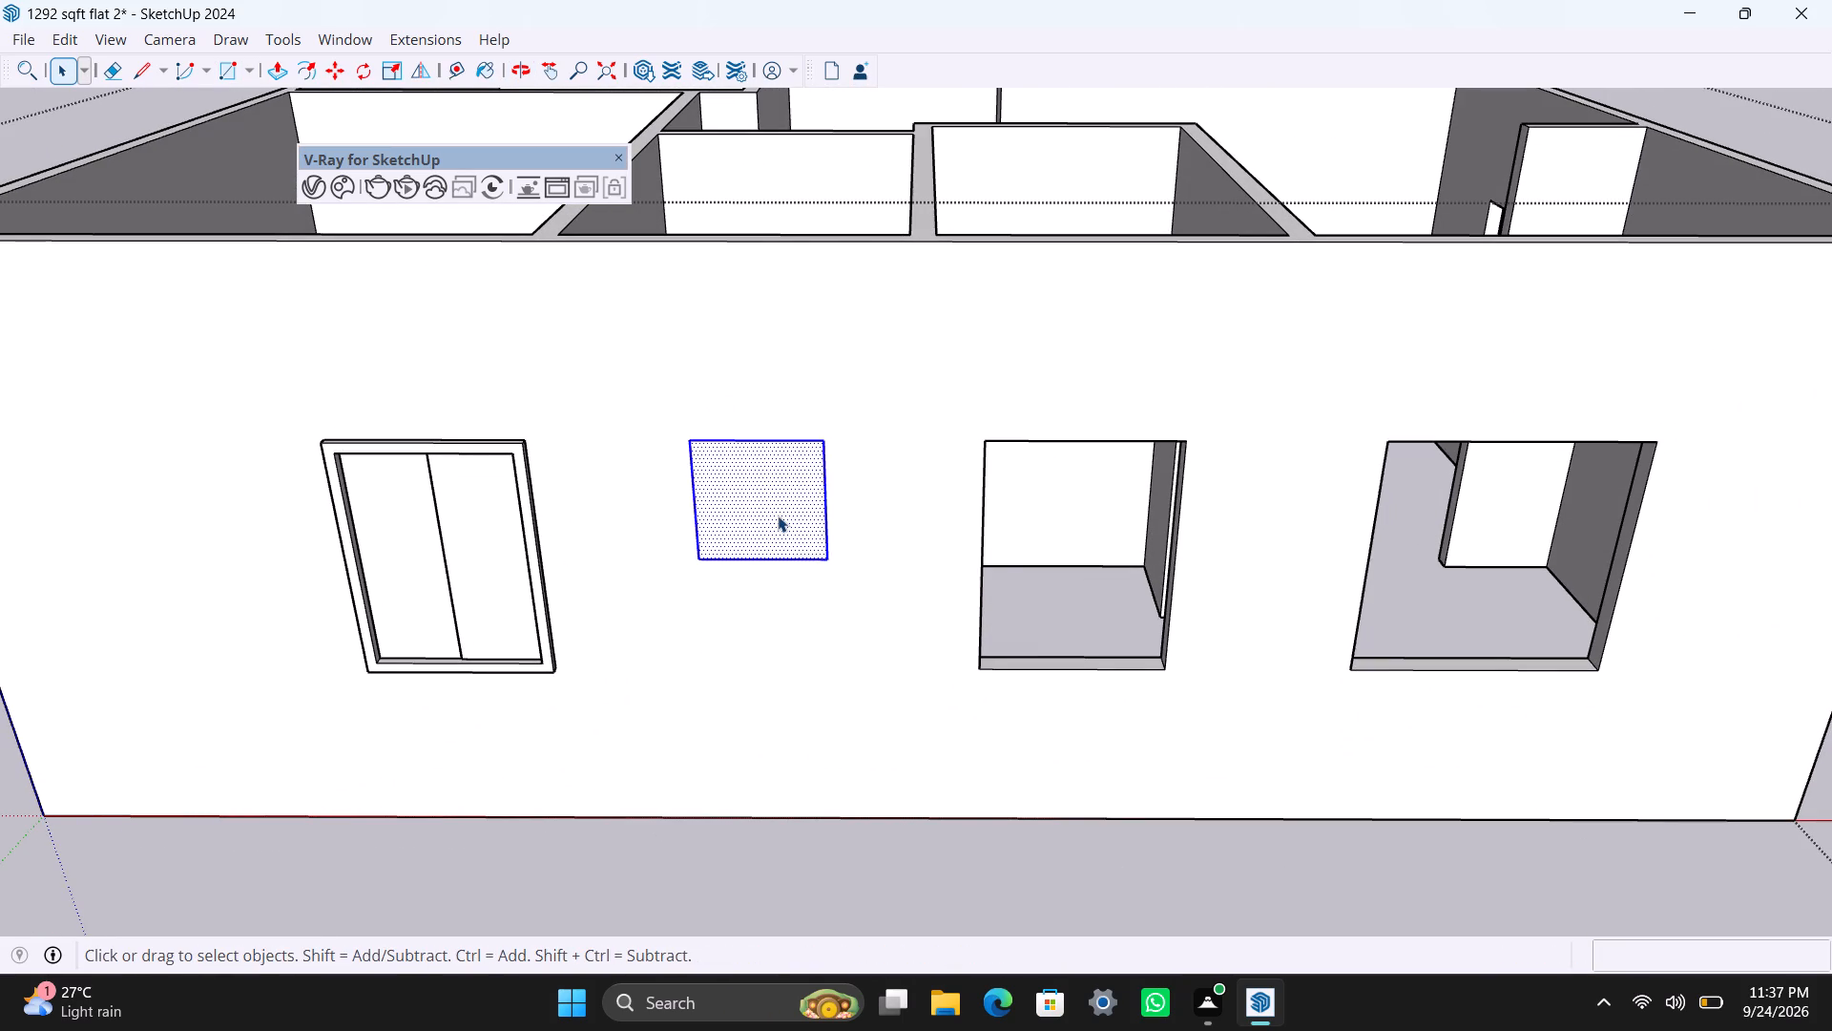
right_click(777, 515)
click(889, 217)
Open the small window's group, offset its outline 2" inward, and delete the inner face.
scroll(796, 472, up, 5)
triple_click(670, 475)
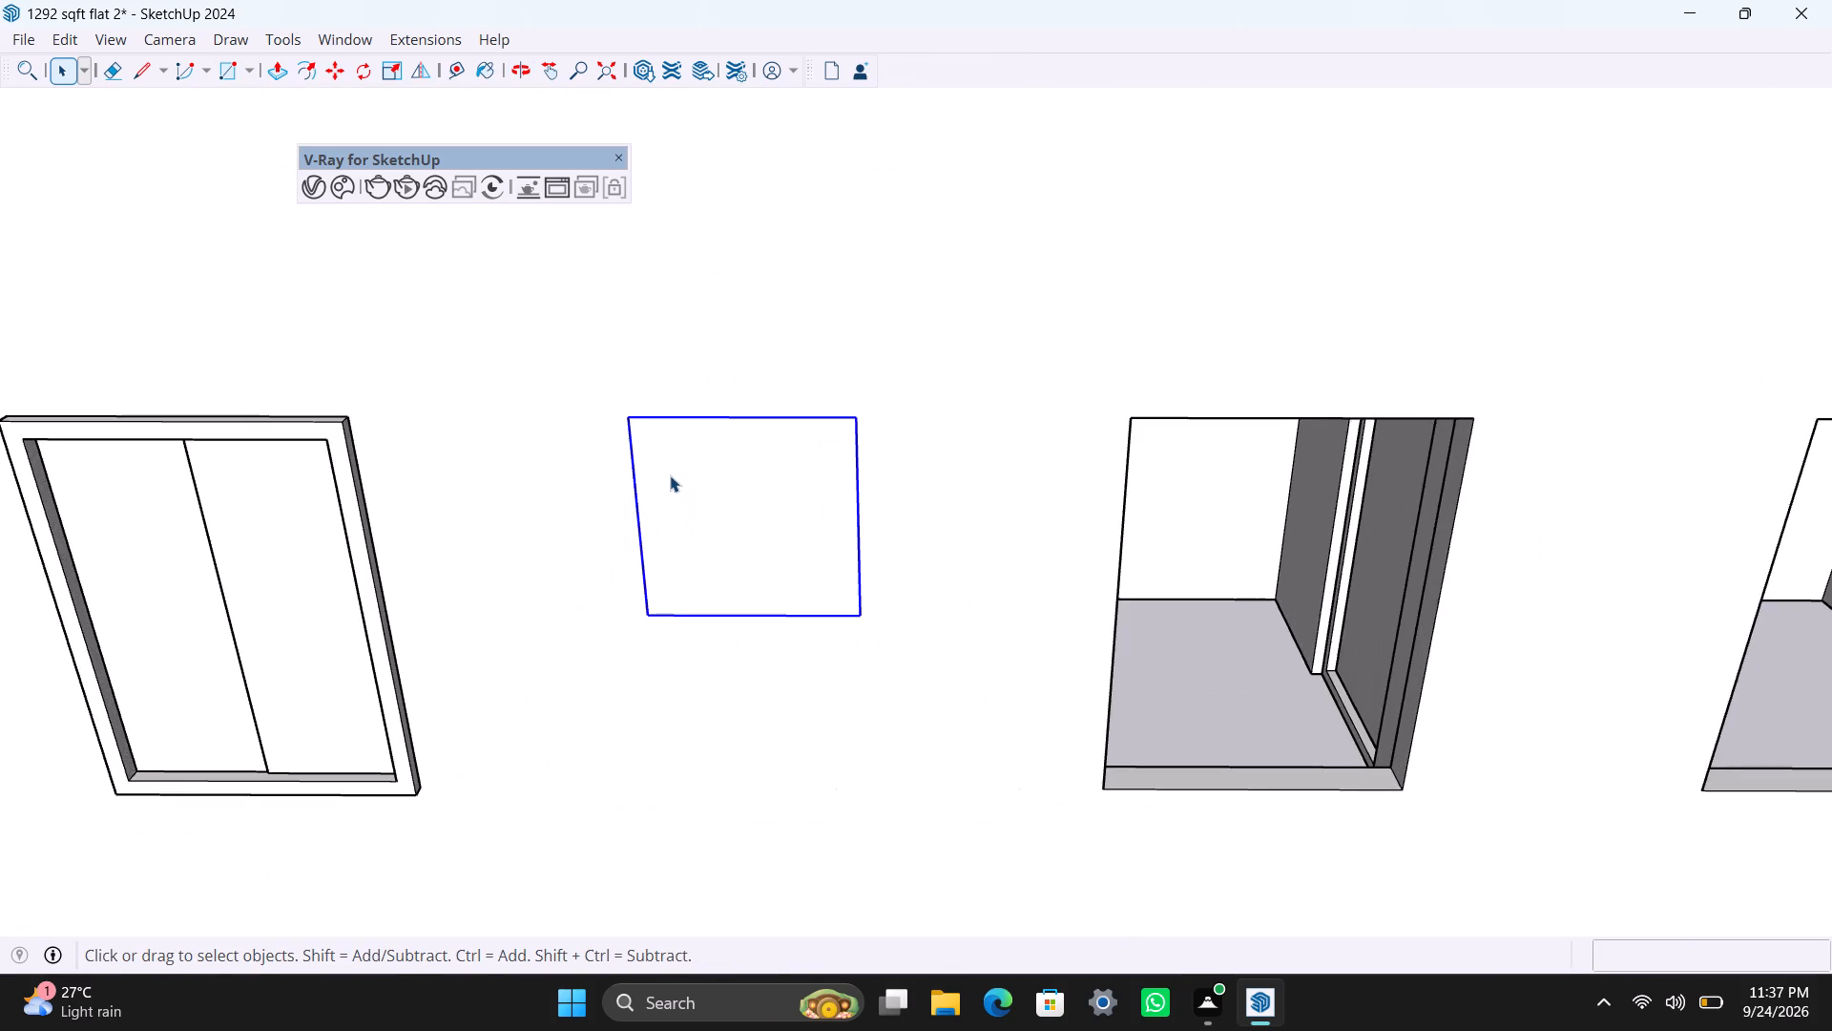
key(f)
click(661, 481)
key(3)
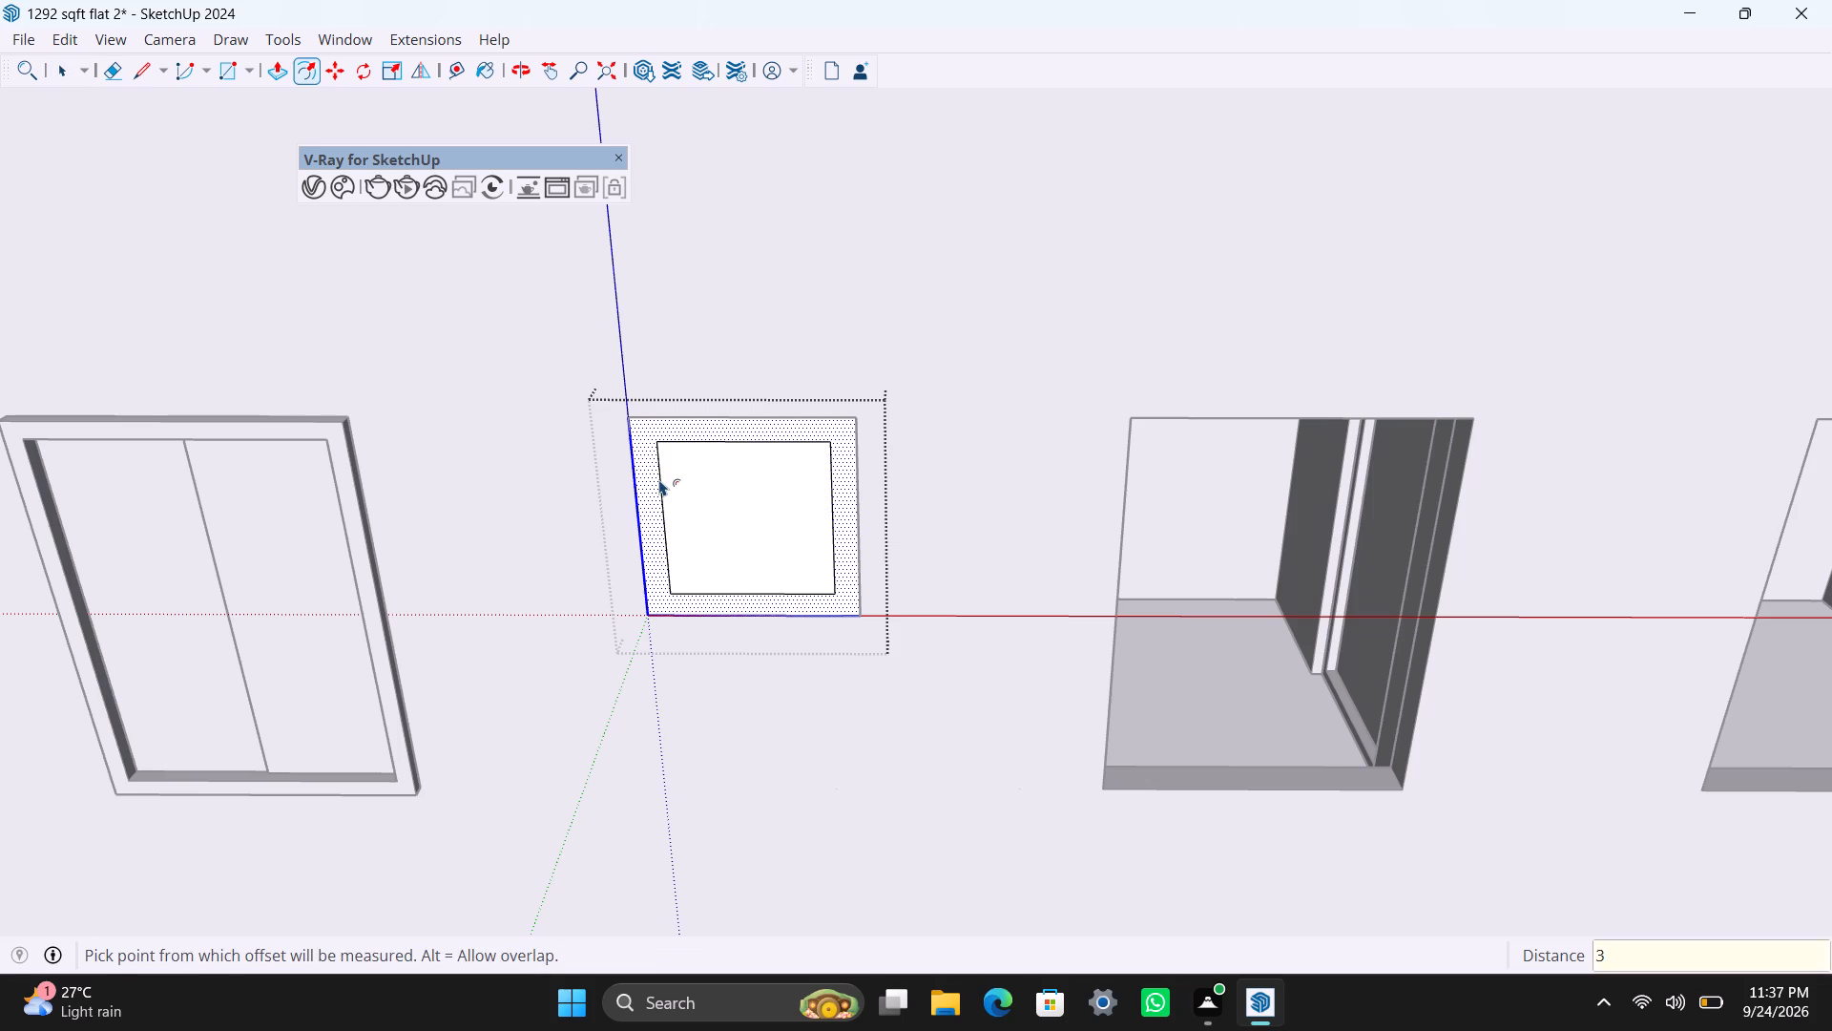
key(BackSpace)
text(2")
key(Return)
key(space)
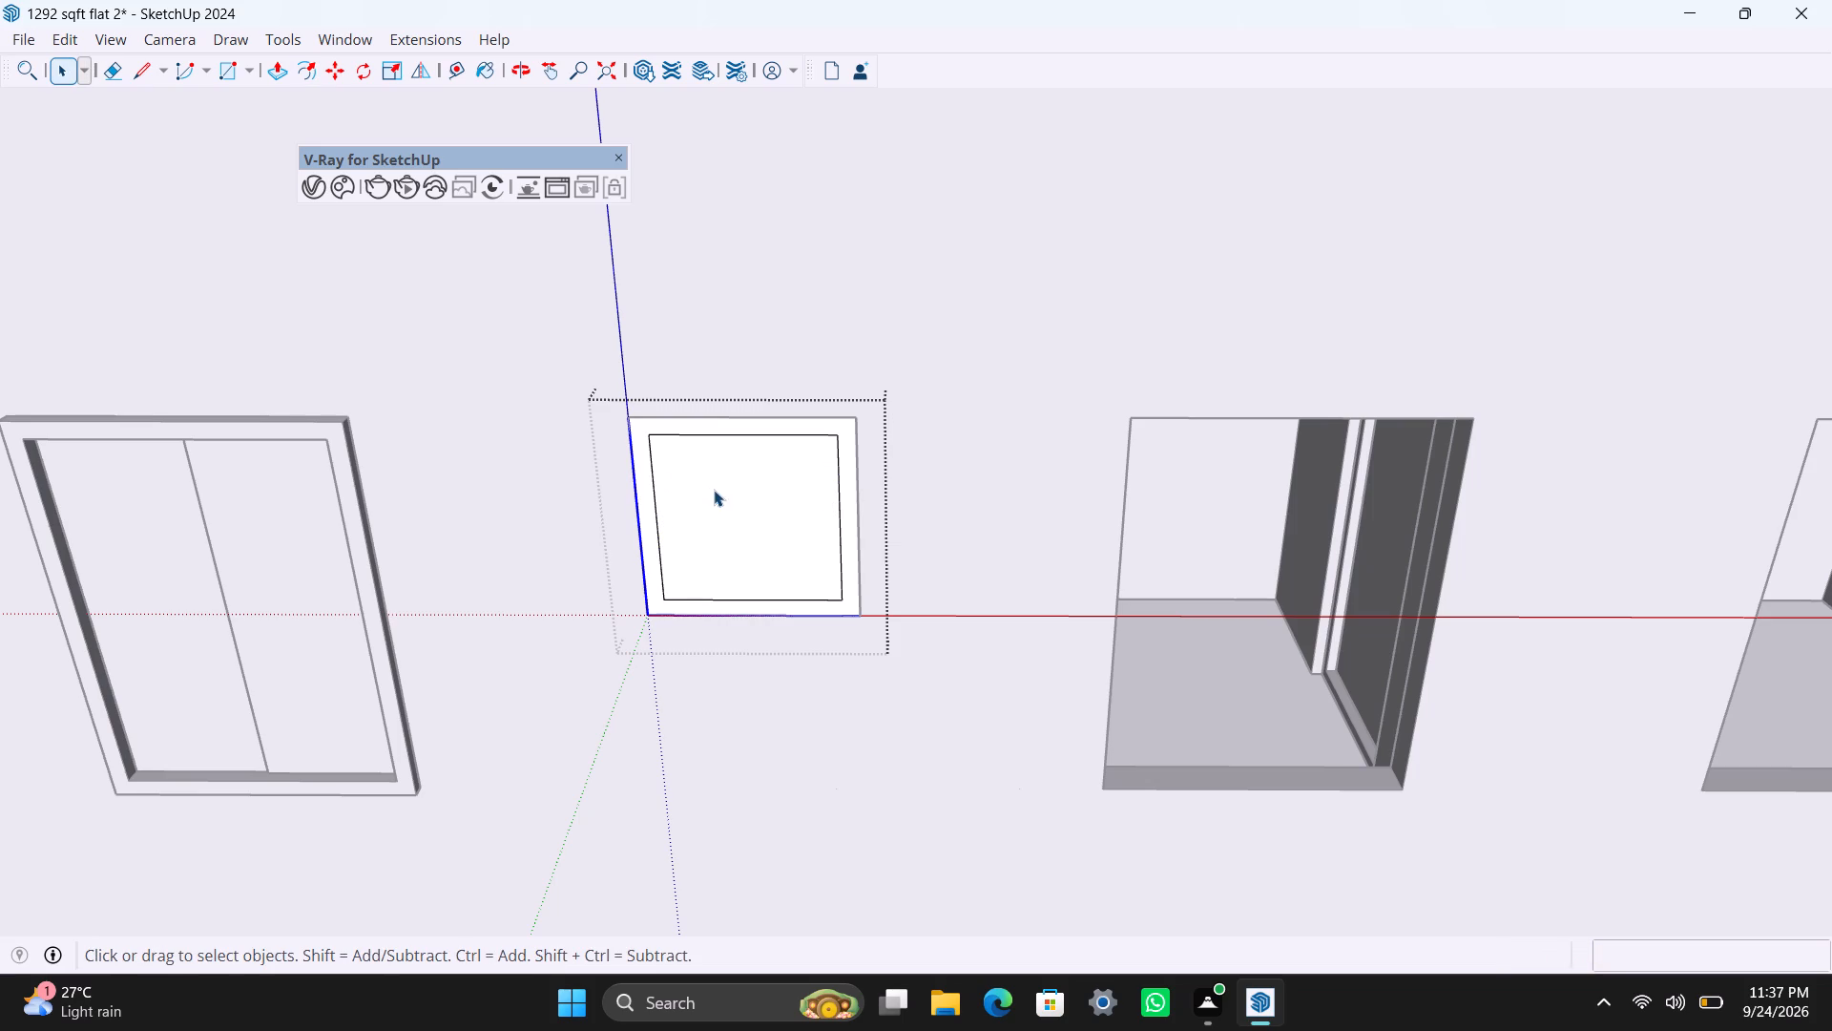
click(714, 490)
key(Delete)
Thicken the small window's frame with two 1.5" push/pulls.
scroll(641, 589, up, 2)
click(651, 574)
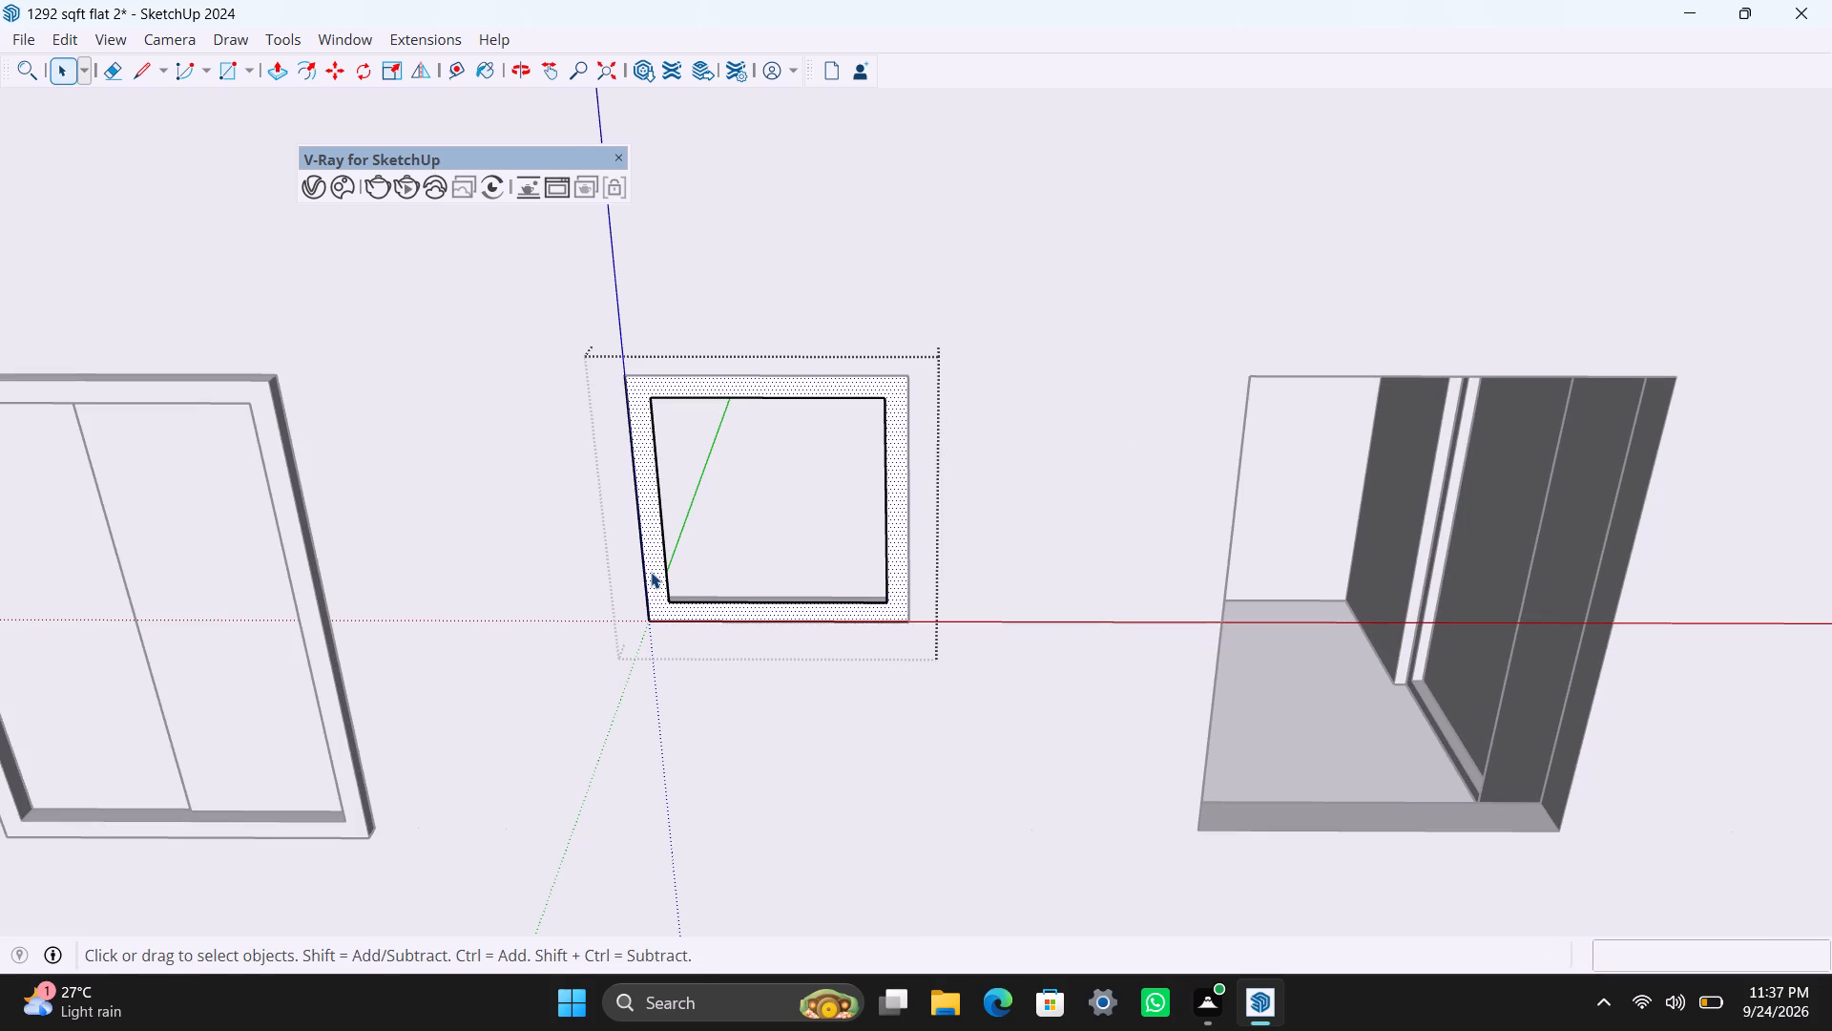
key(p)
drag(652, 571, 665, 558)
text(1.5)
key(shift+quotedbl)
key(Return)
click(656, 563)
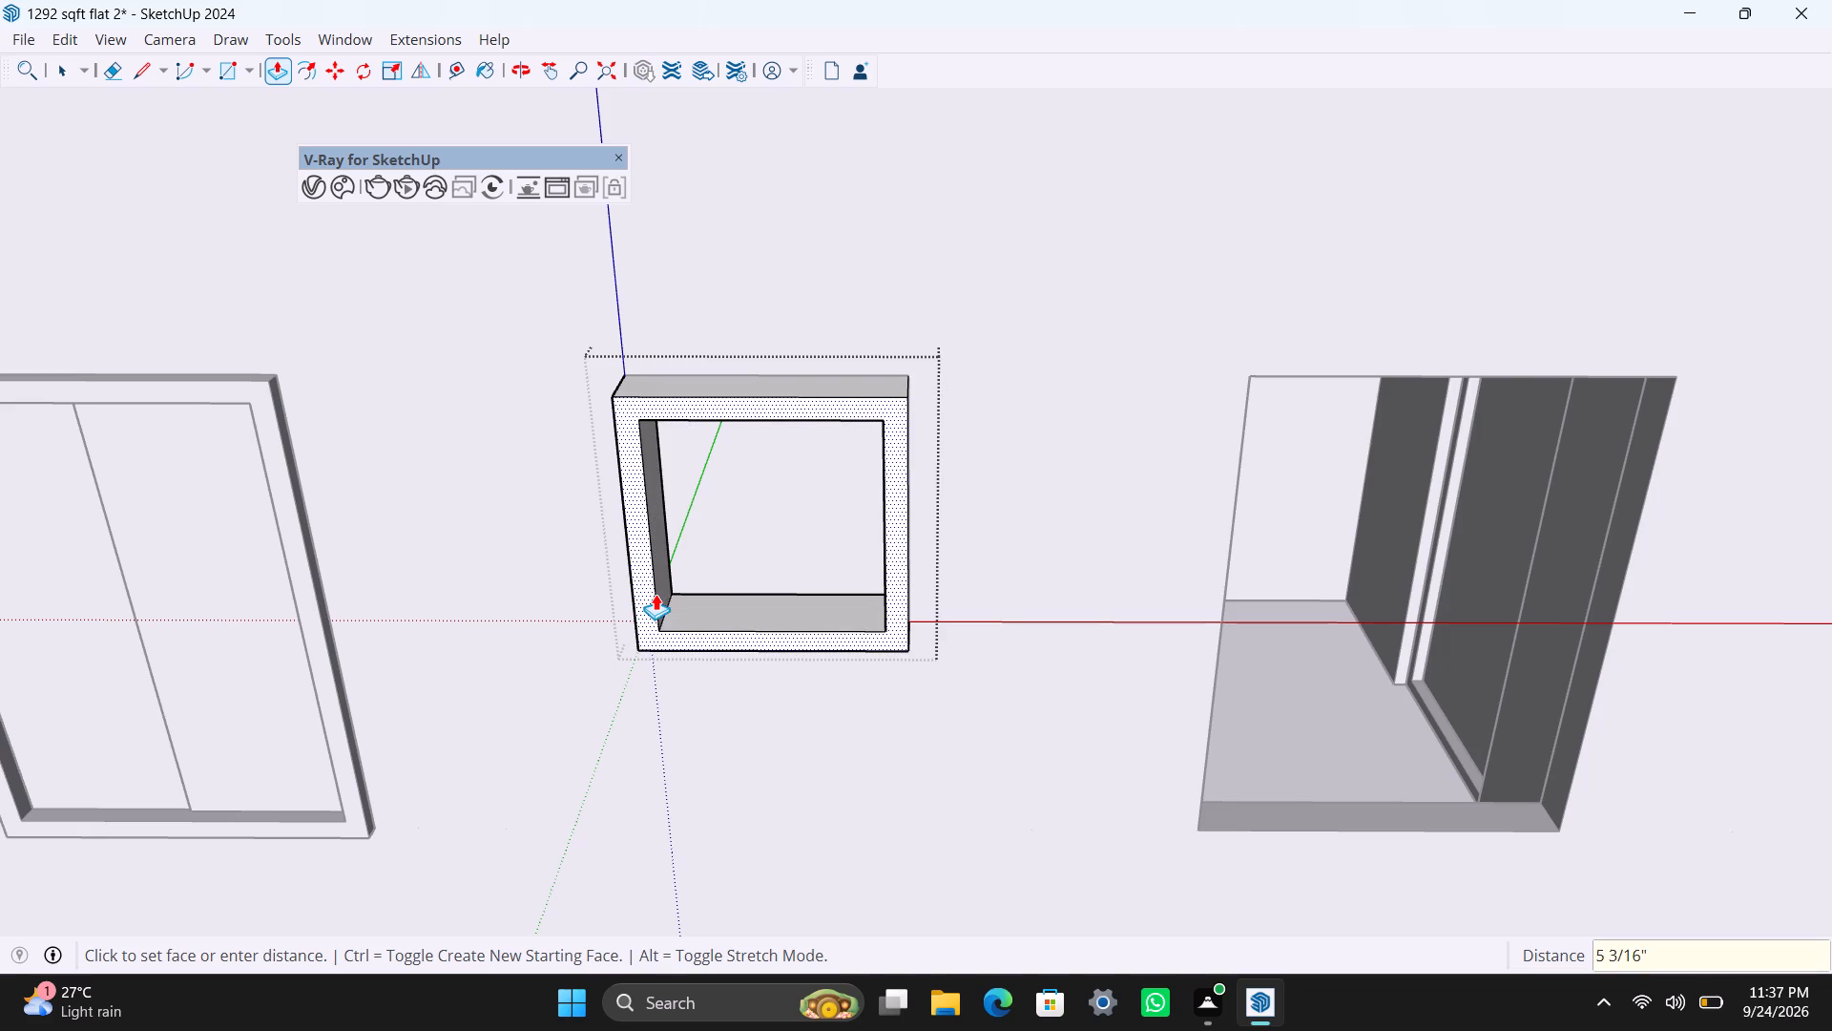
key(1)
key(period)
key(5)
key(shift+quotedbl)
key(Return)
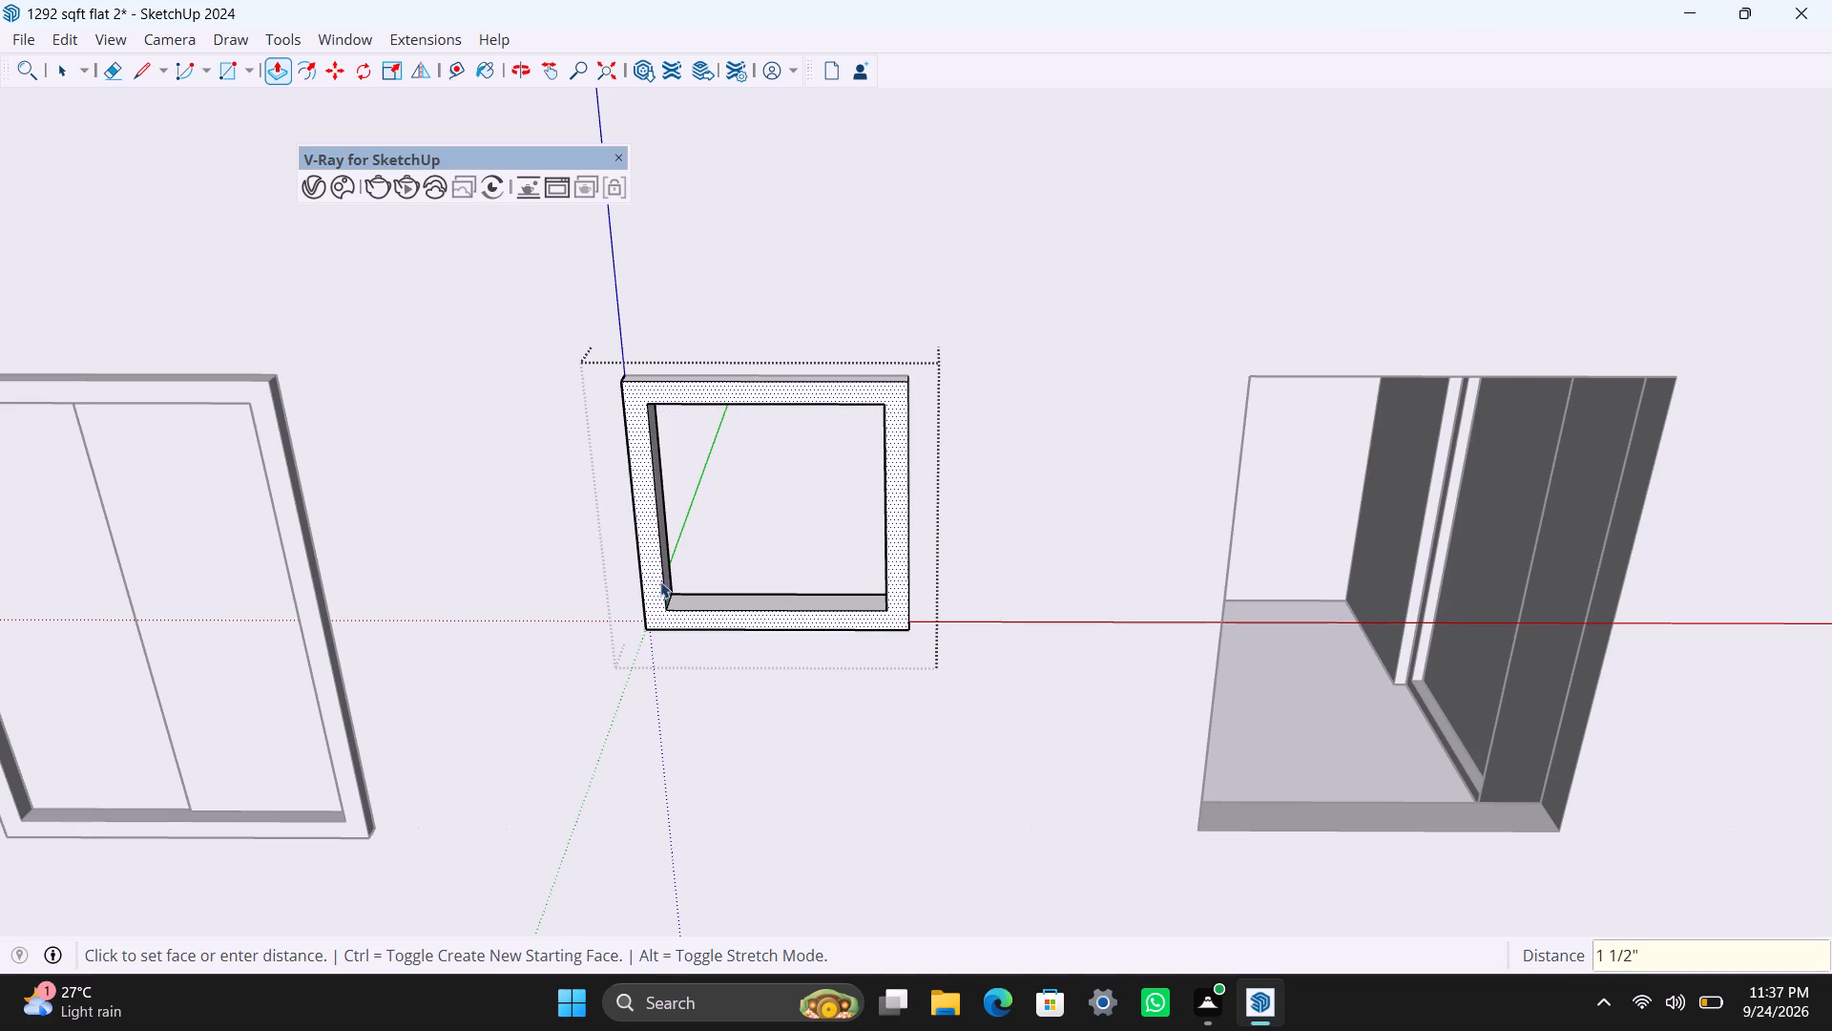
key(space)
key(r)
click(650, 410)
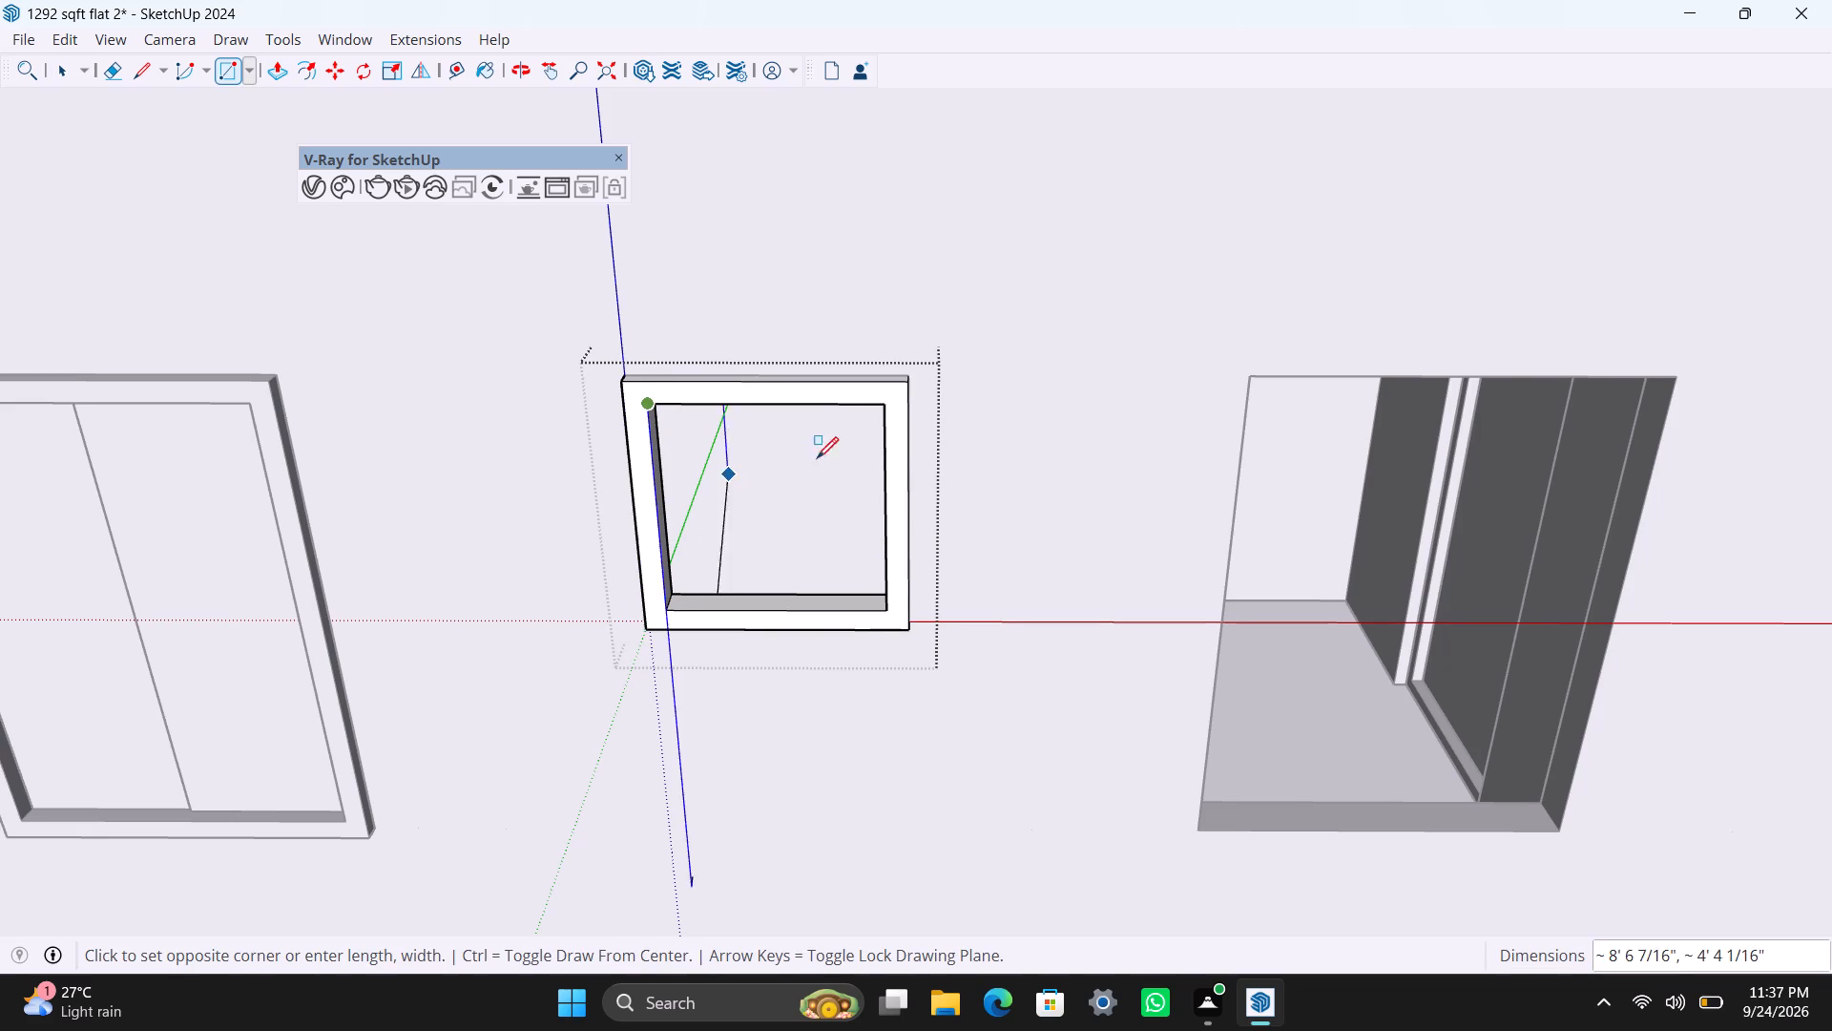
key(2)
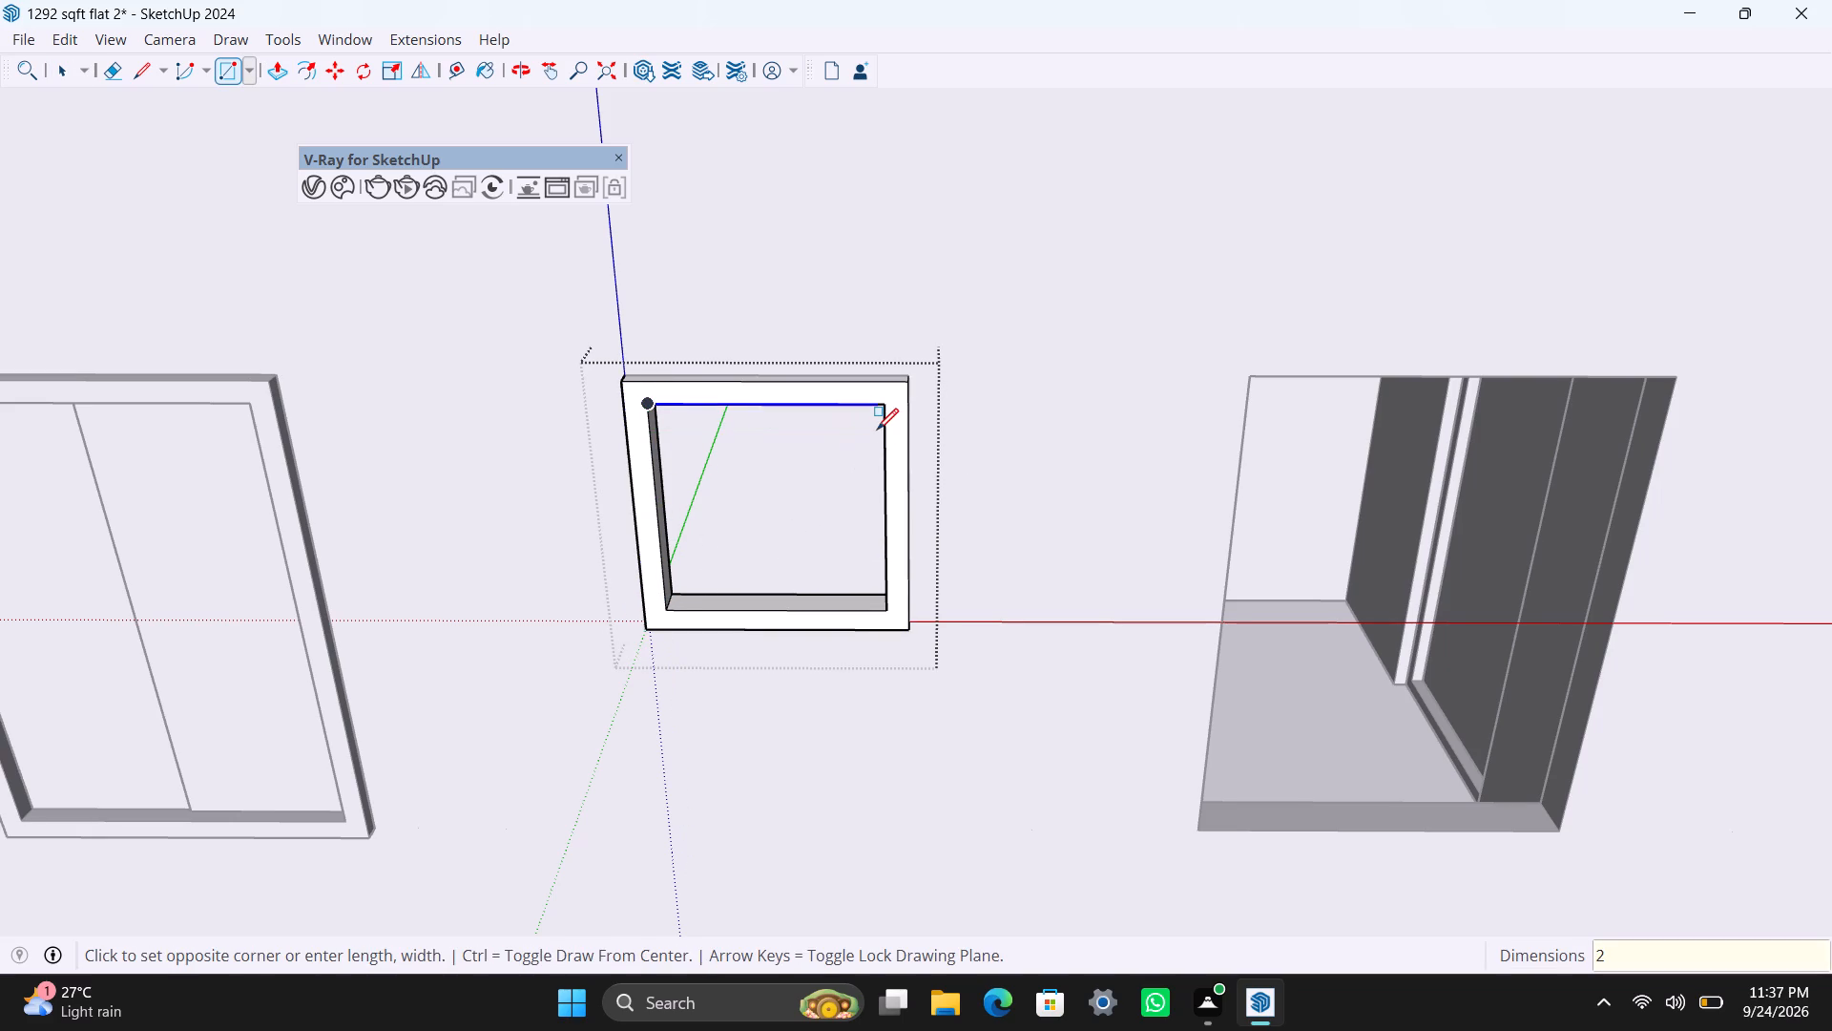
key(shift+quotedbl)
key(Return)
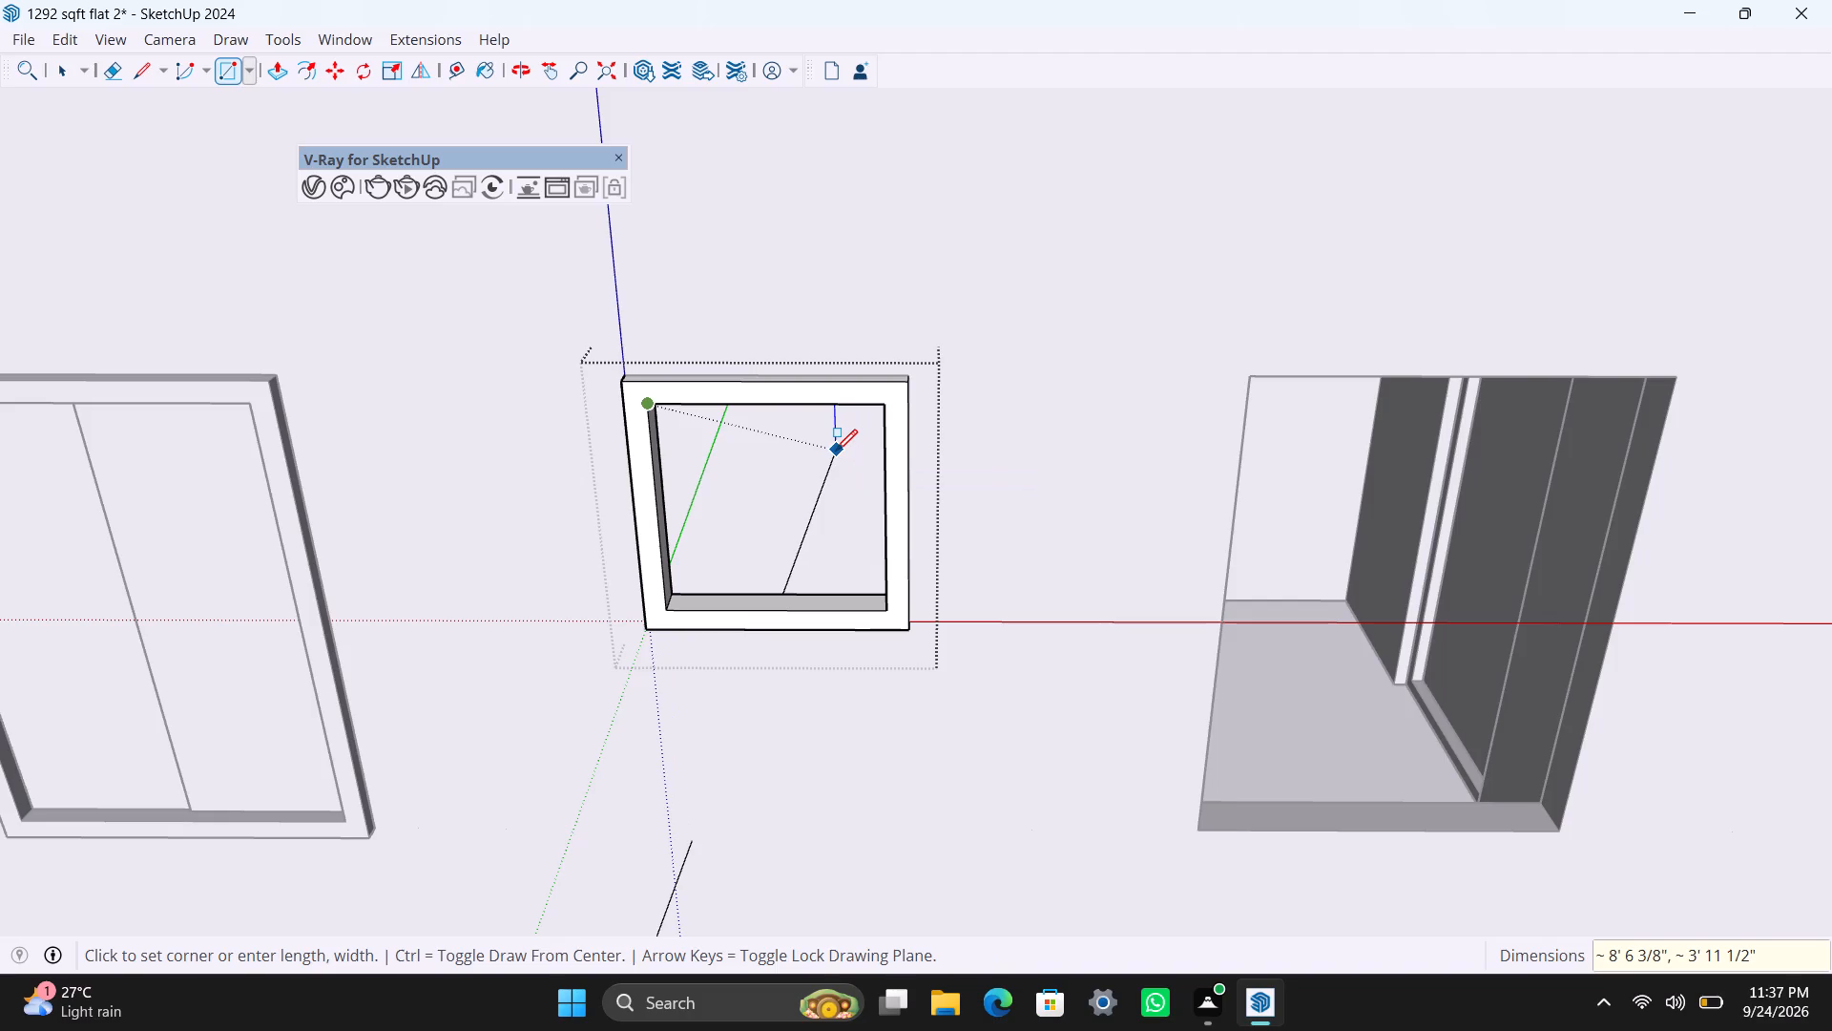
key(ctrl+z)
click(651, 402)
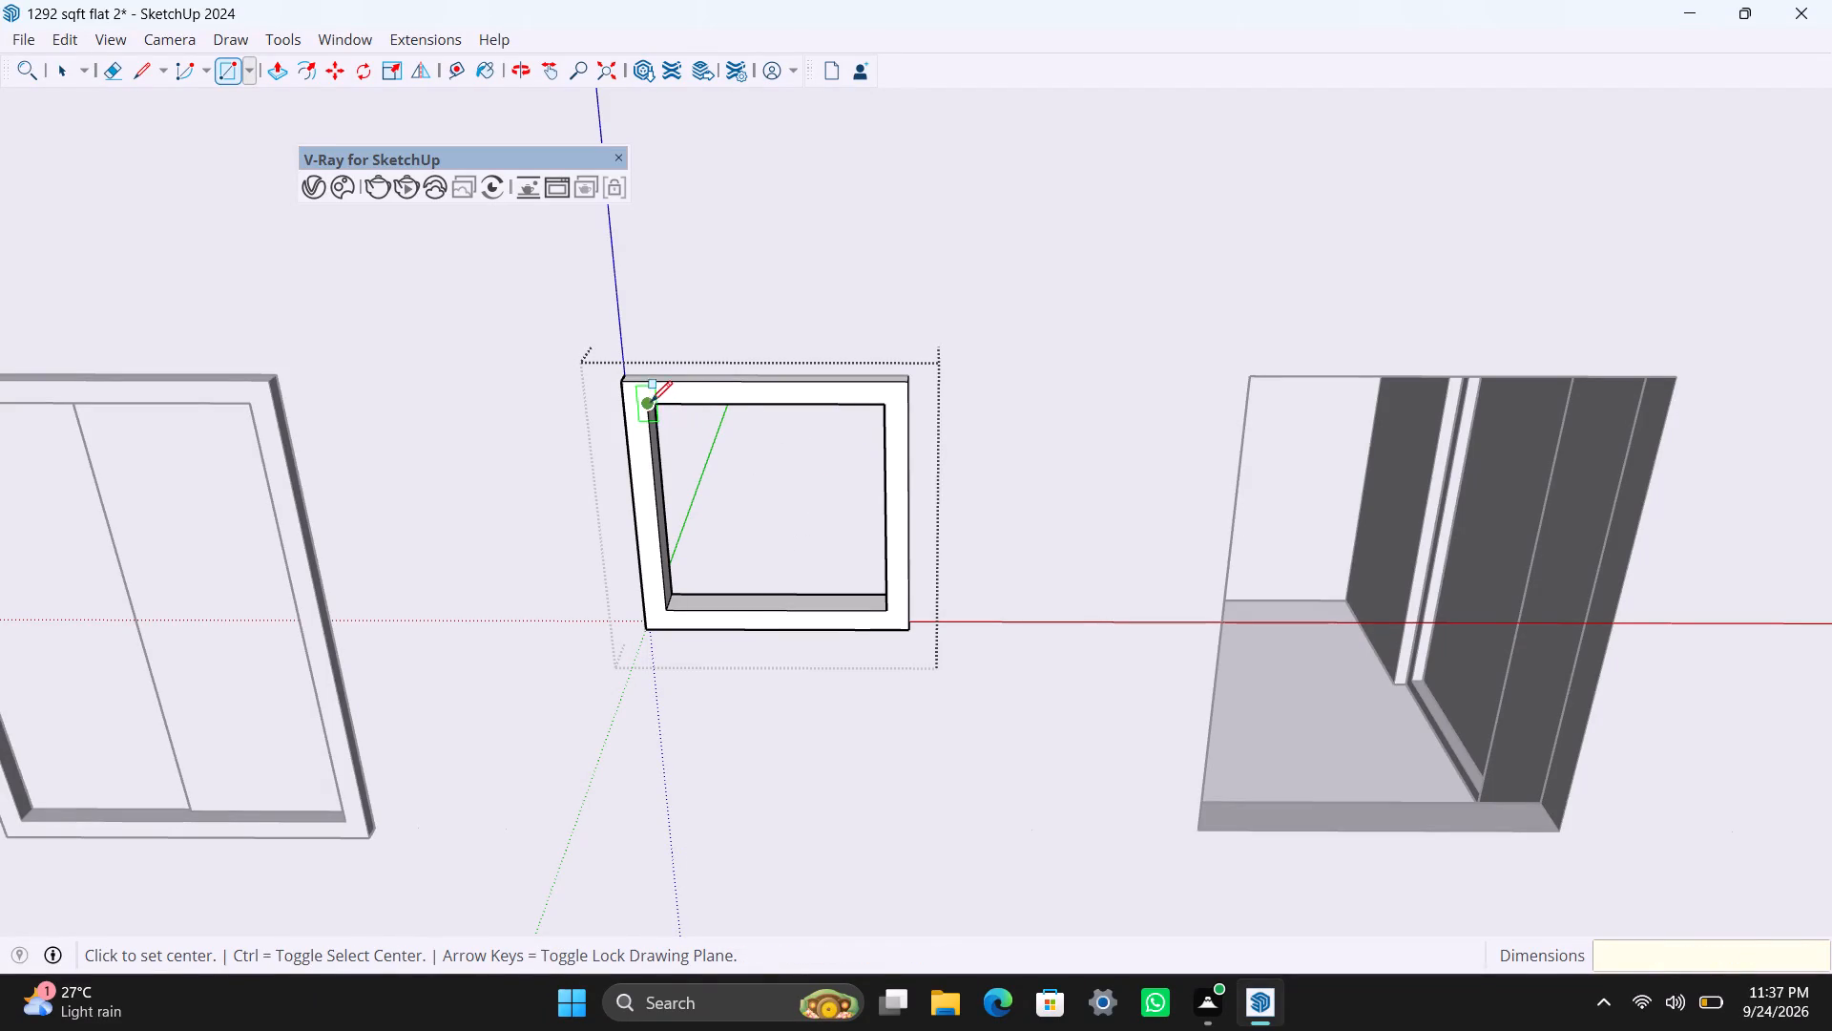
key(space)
Draw a 2" high rectangle across the top of the small window's frame opening and delete the leftover face below it.
key(r)
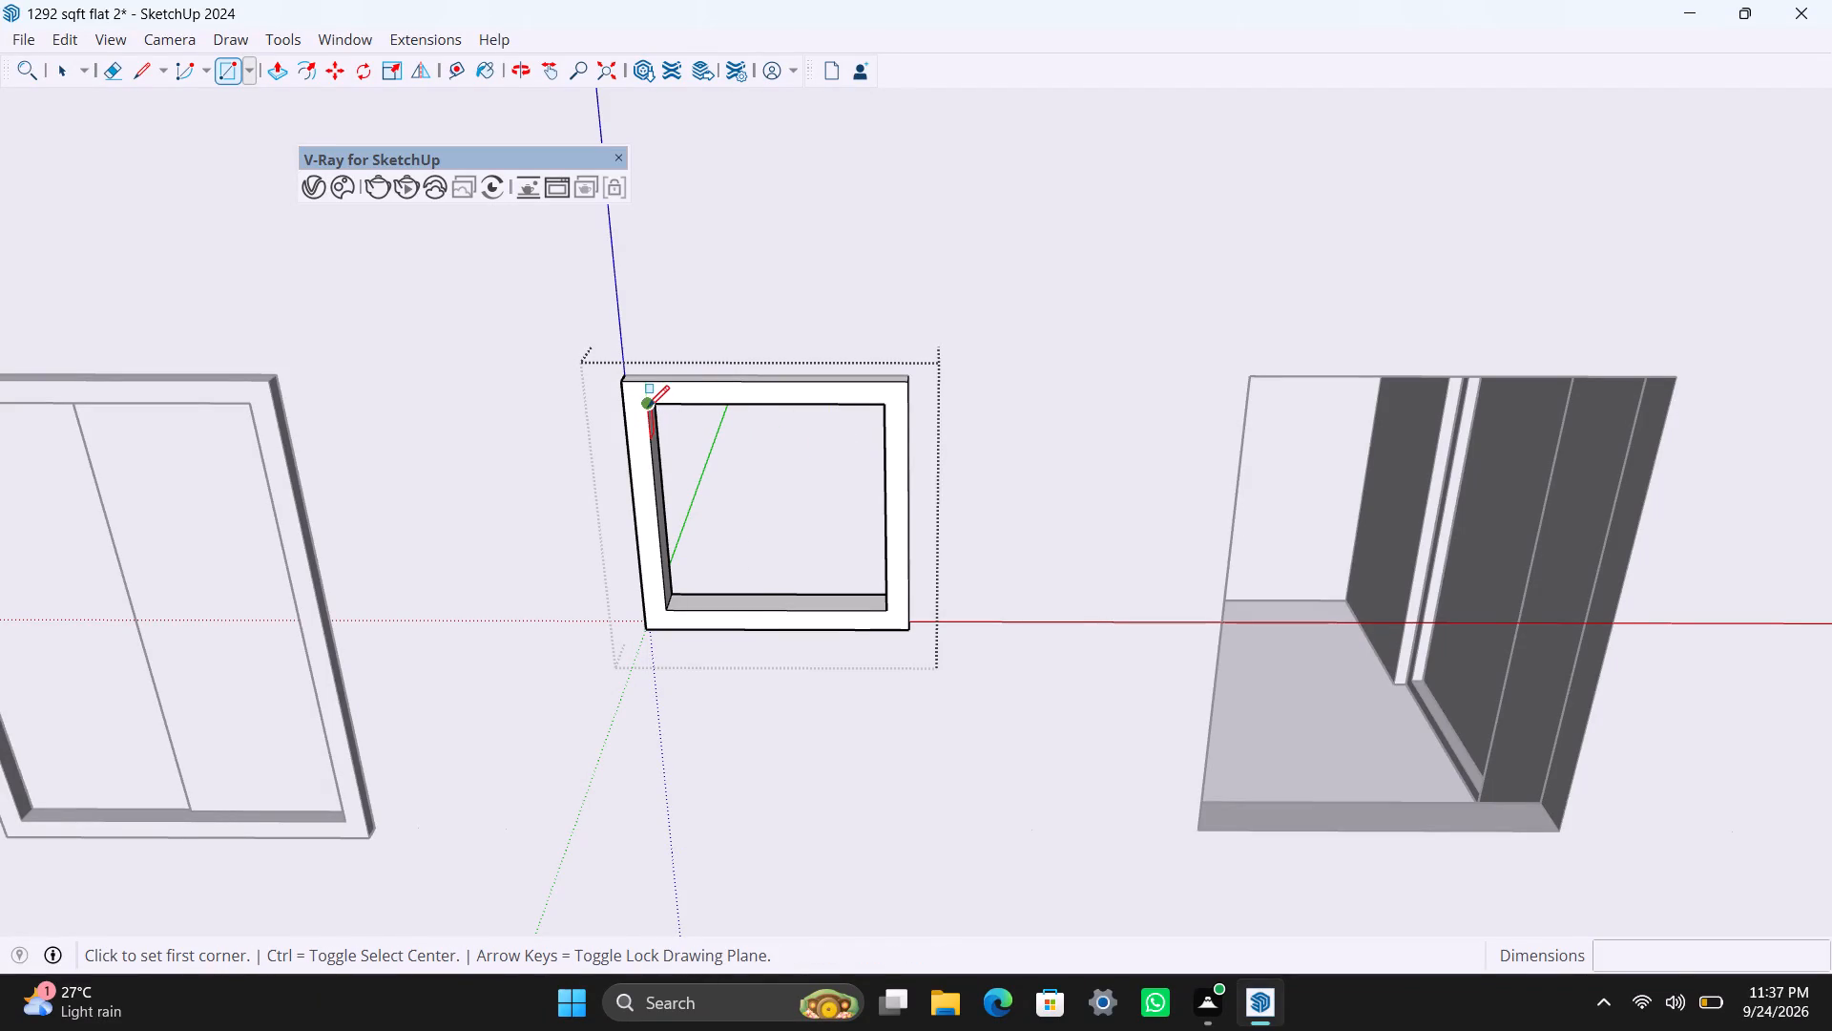
click(648, 409)
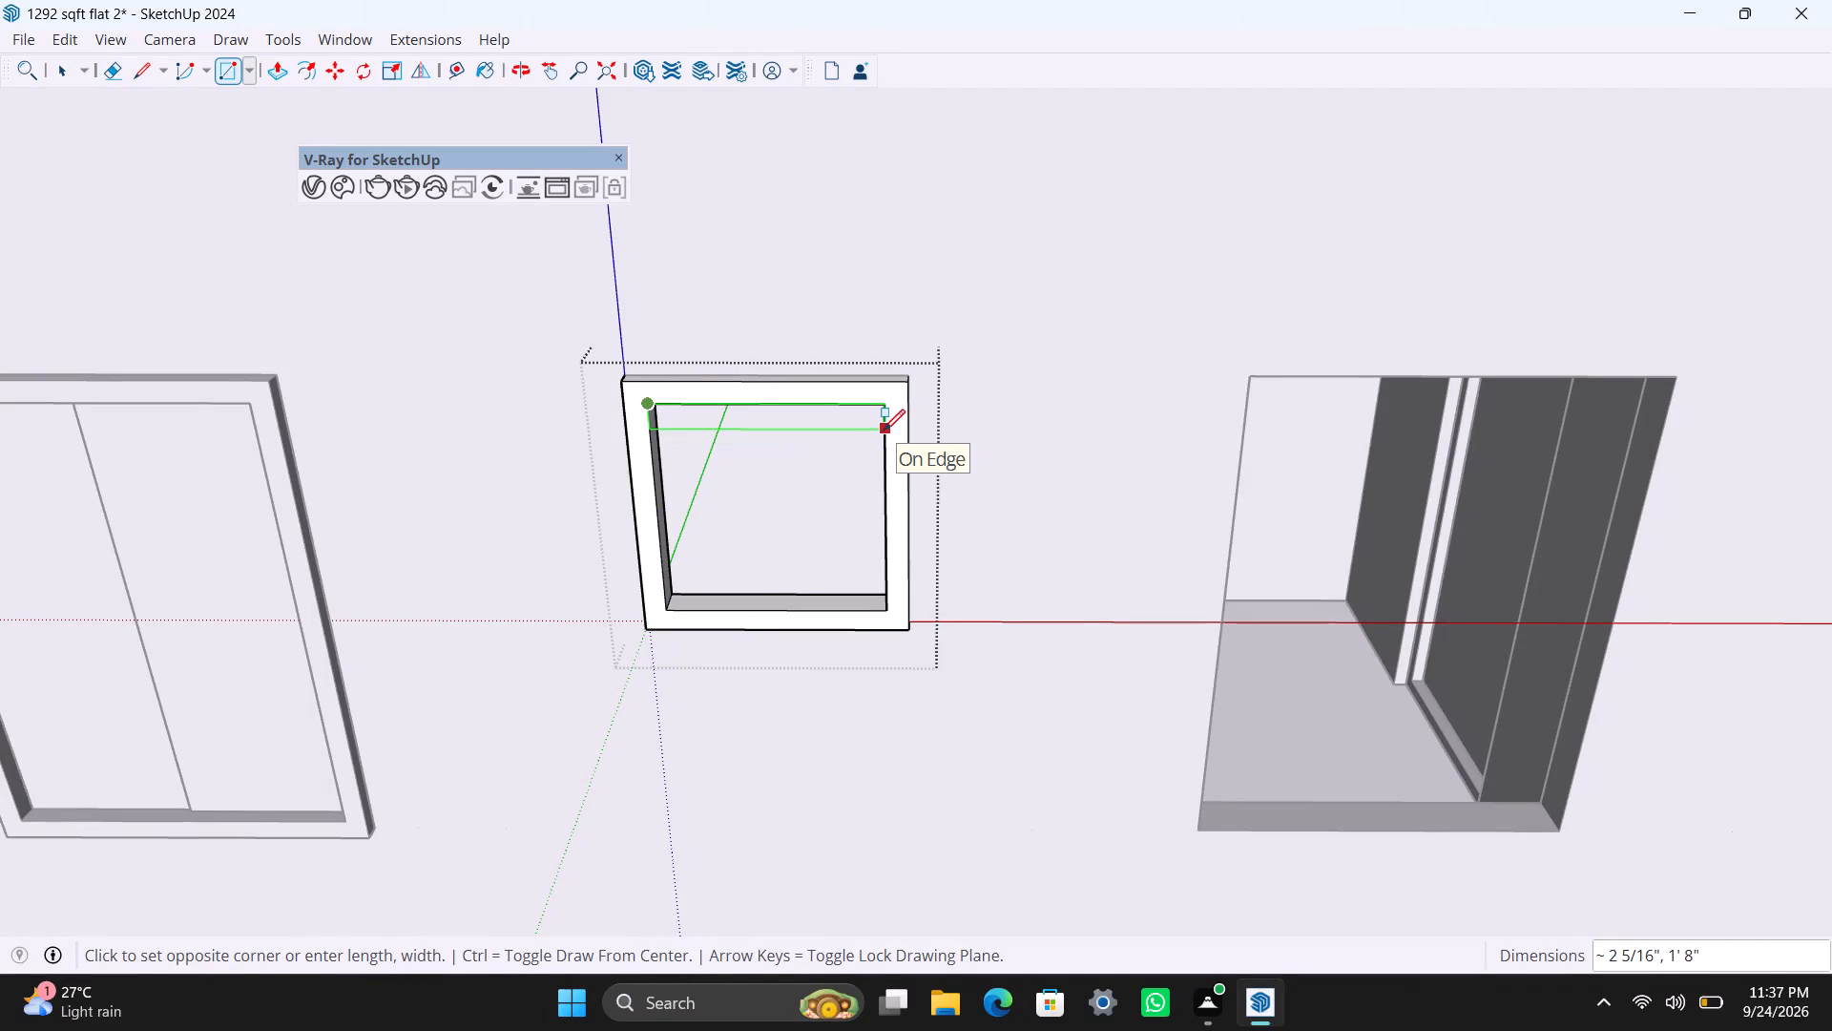
key(2)
key(shift+quotedbl)
key(Return)
key(space)
click(815, 519)
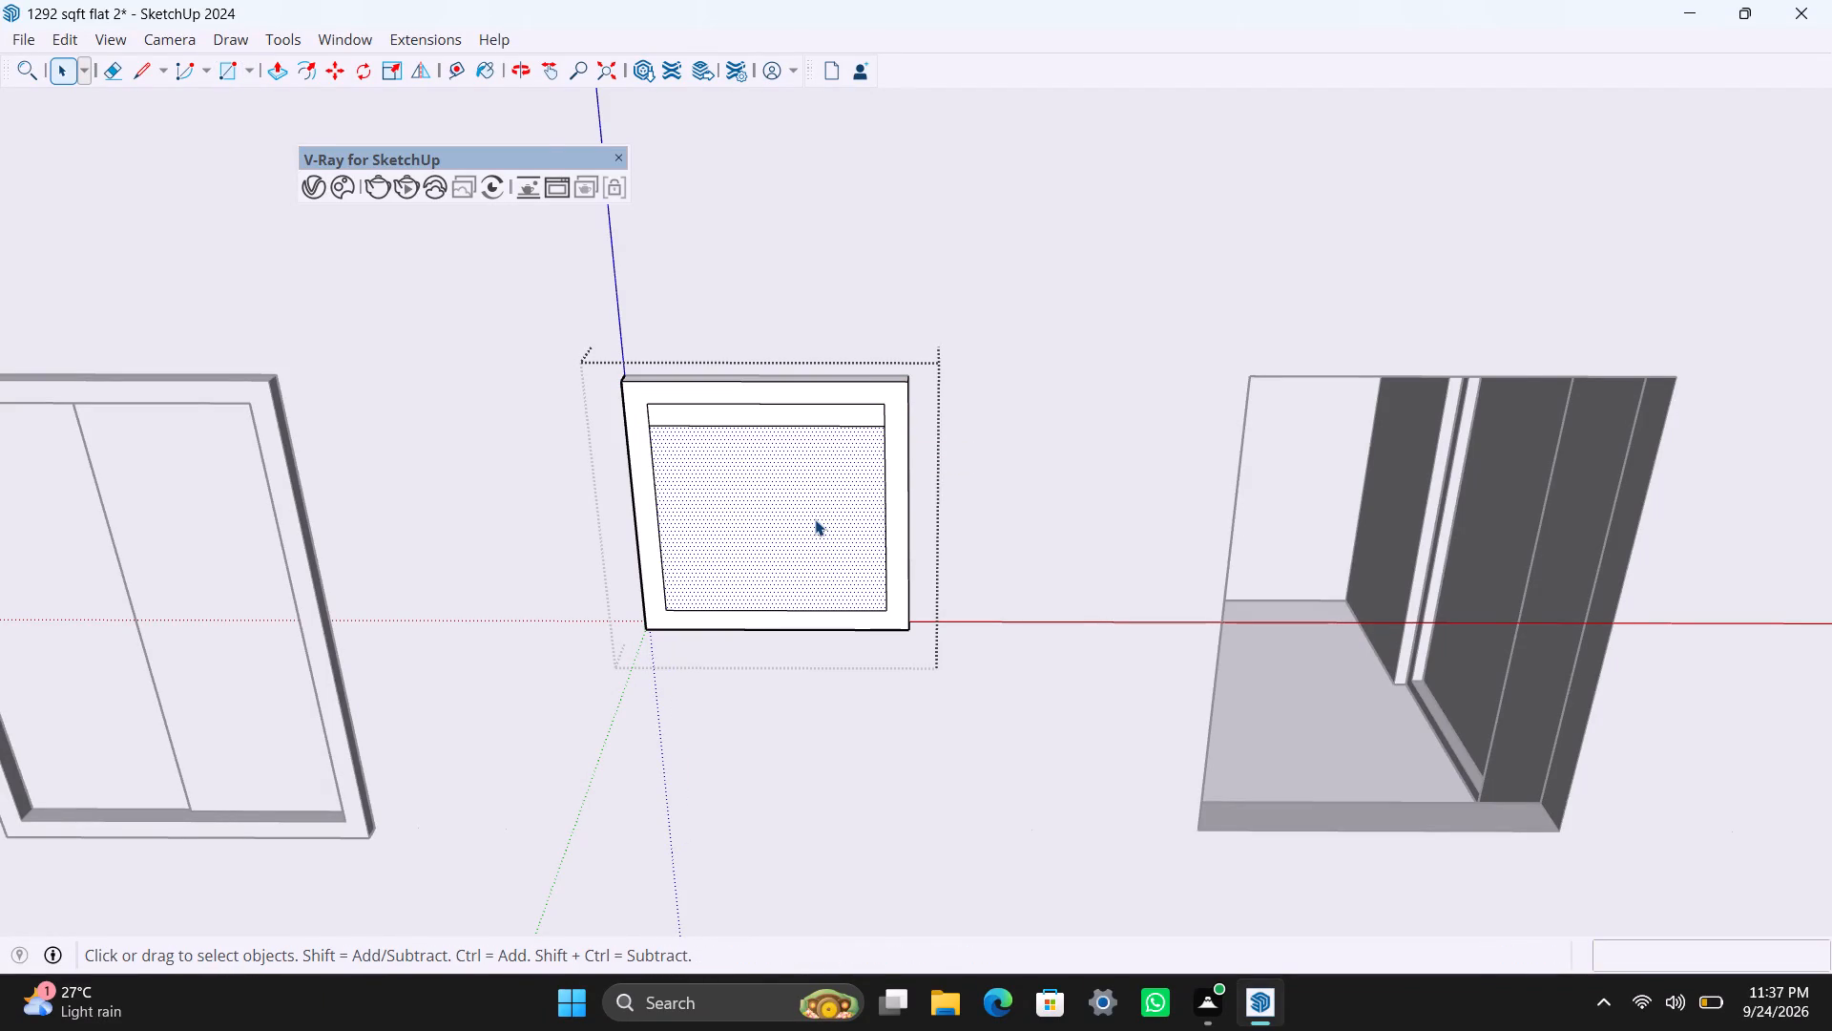
key(Delete)
Make the 2" strip a group and push/pull it 8mm into a louver slat.
scroll(828, 451, up, 4)
double_click(822, 374)
right_click(822, 373)
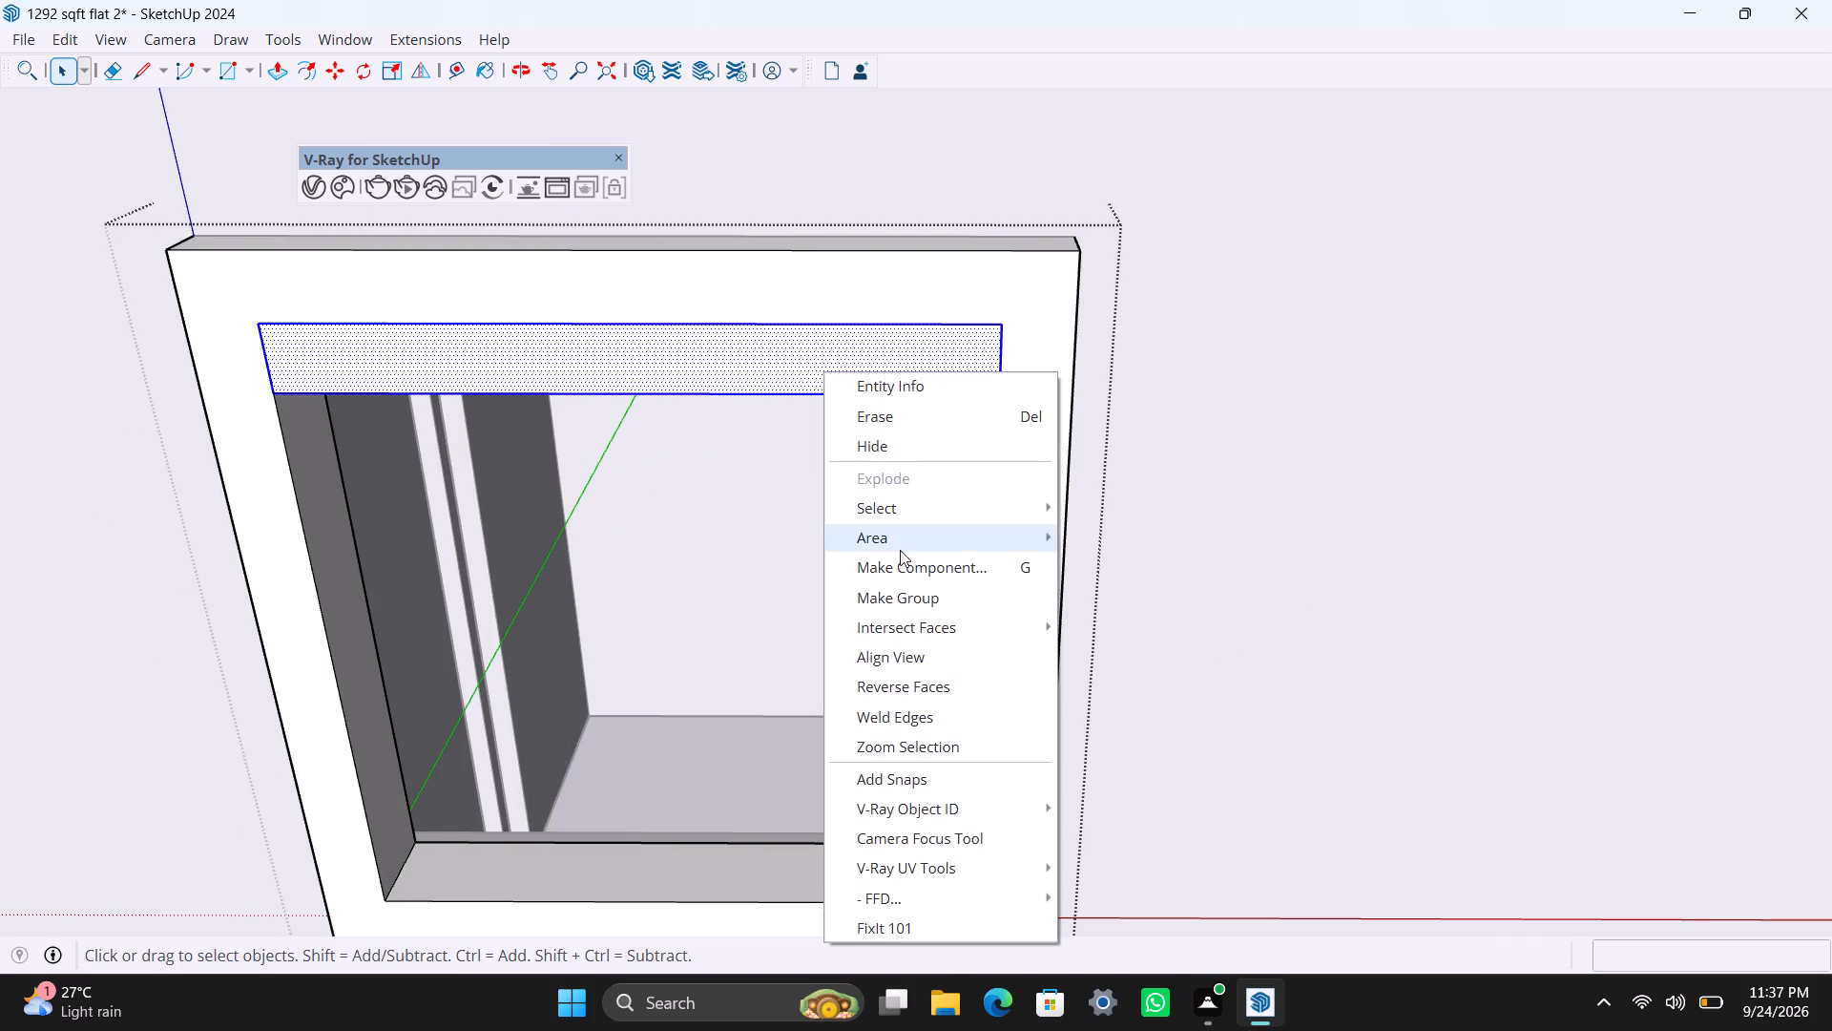
click(914, 606)
double_click(843, 371)
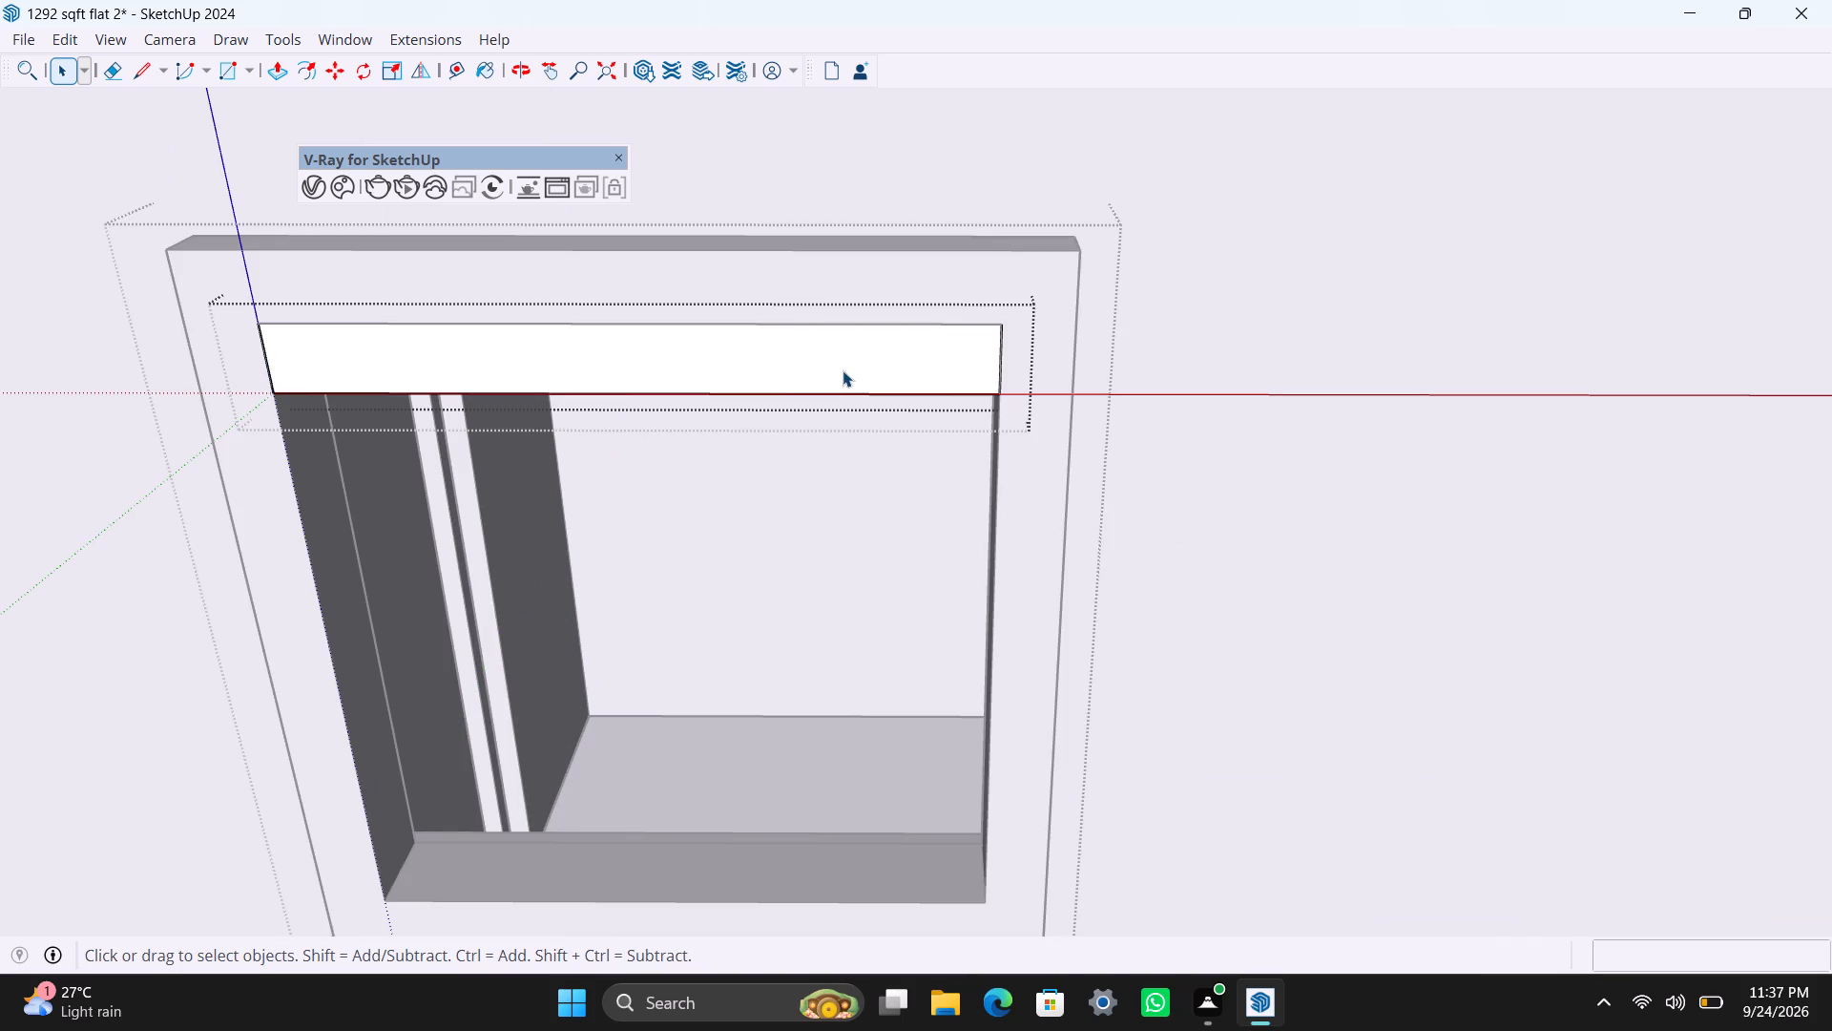
key(p)
click(843, 370)
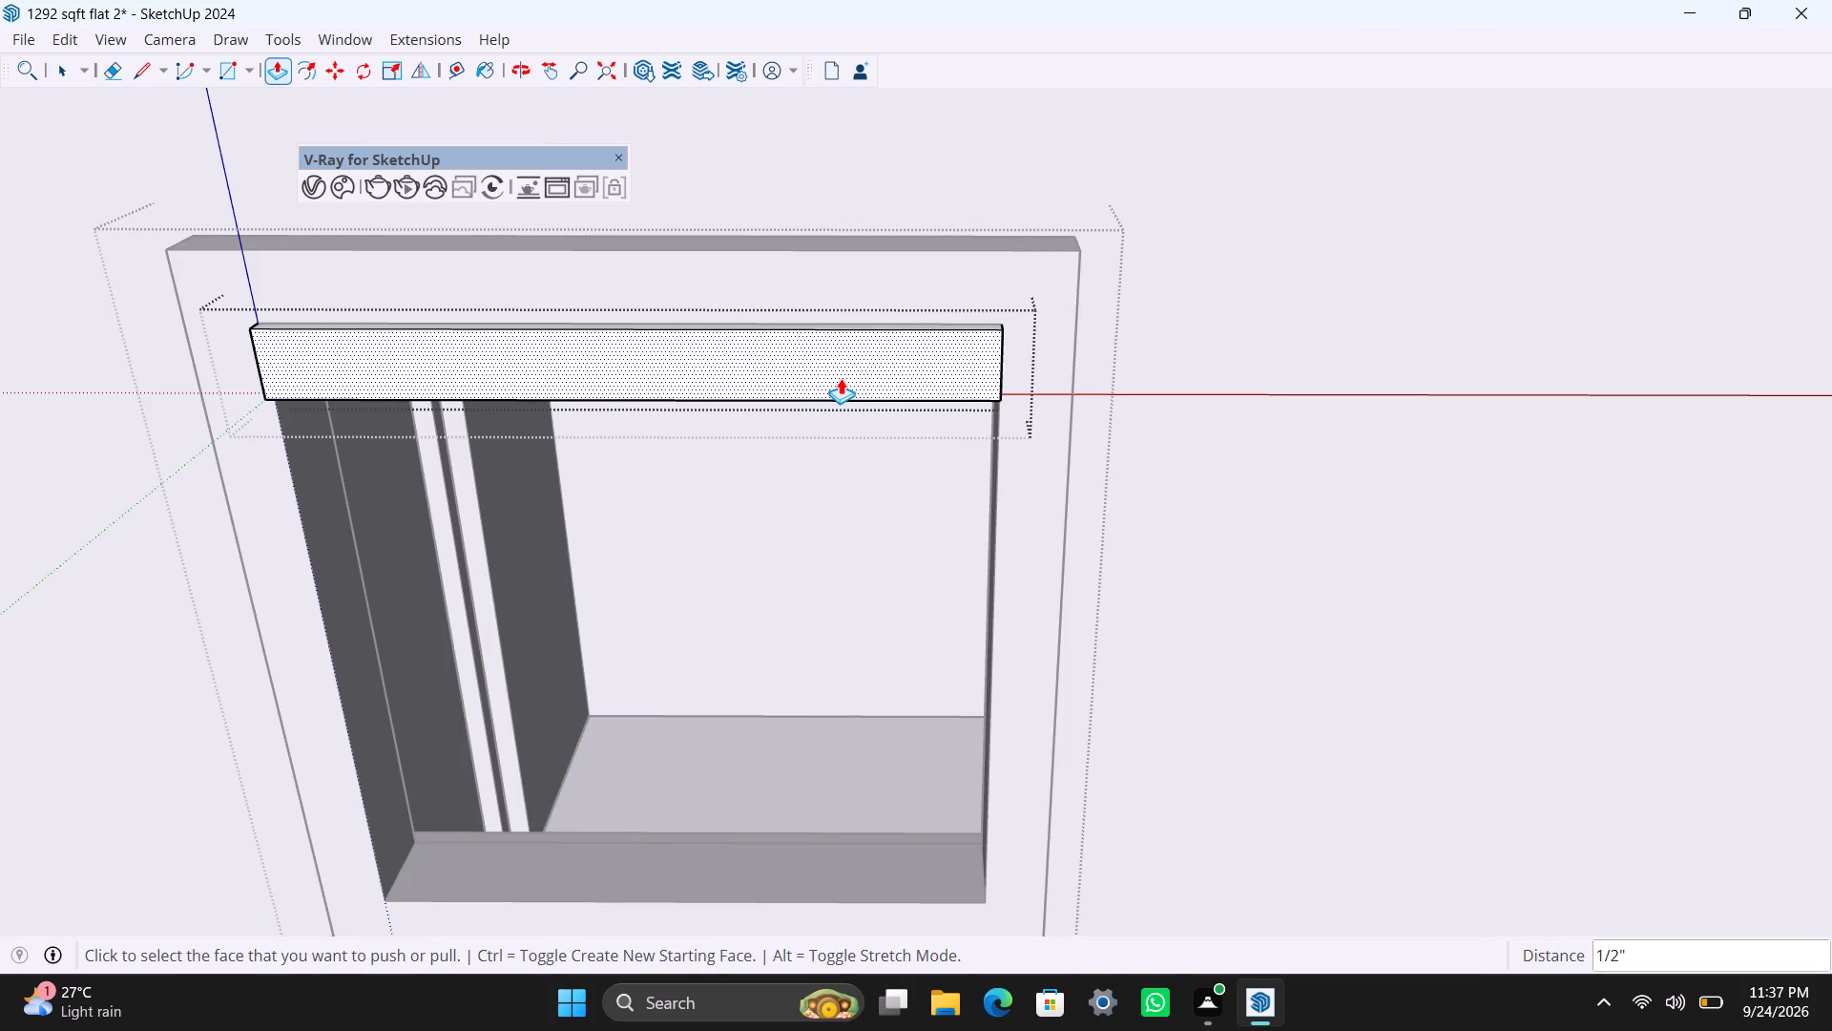
text(8mm)
key(Return)
key(space)
click(1068, 482)
Copy the slat to the bottom of the frame opening, divide the copies into 6 equal spacings, and close the window group.
click(907, 386)
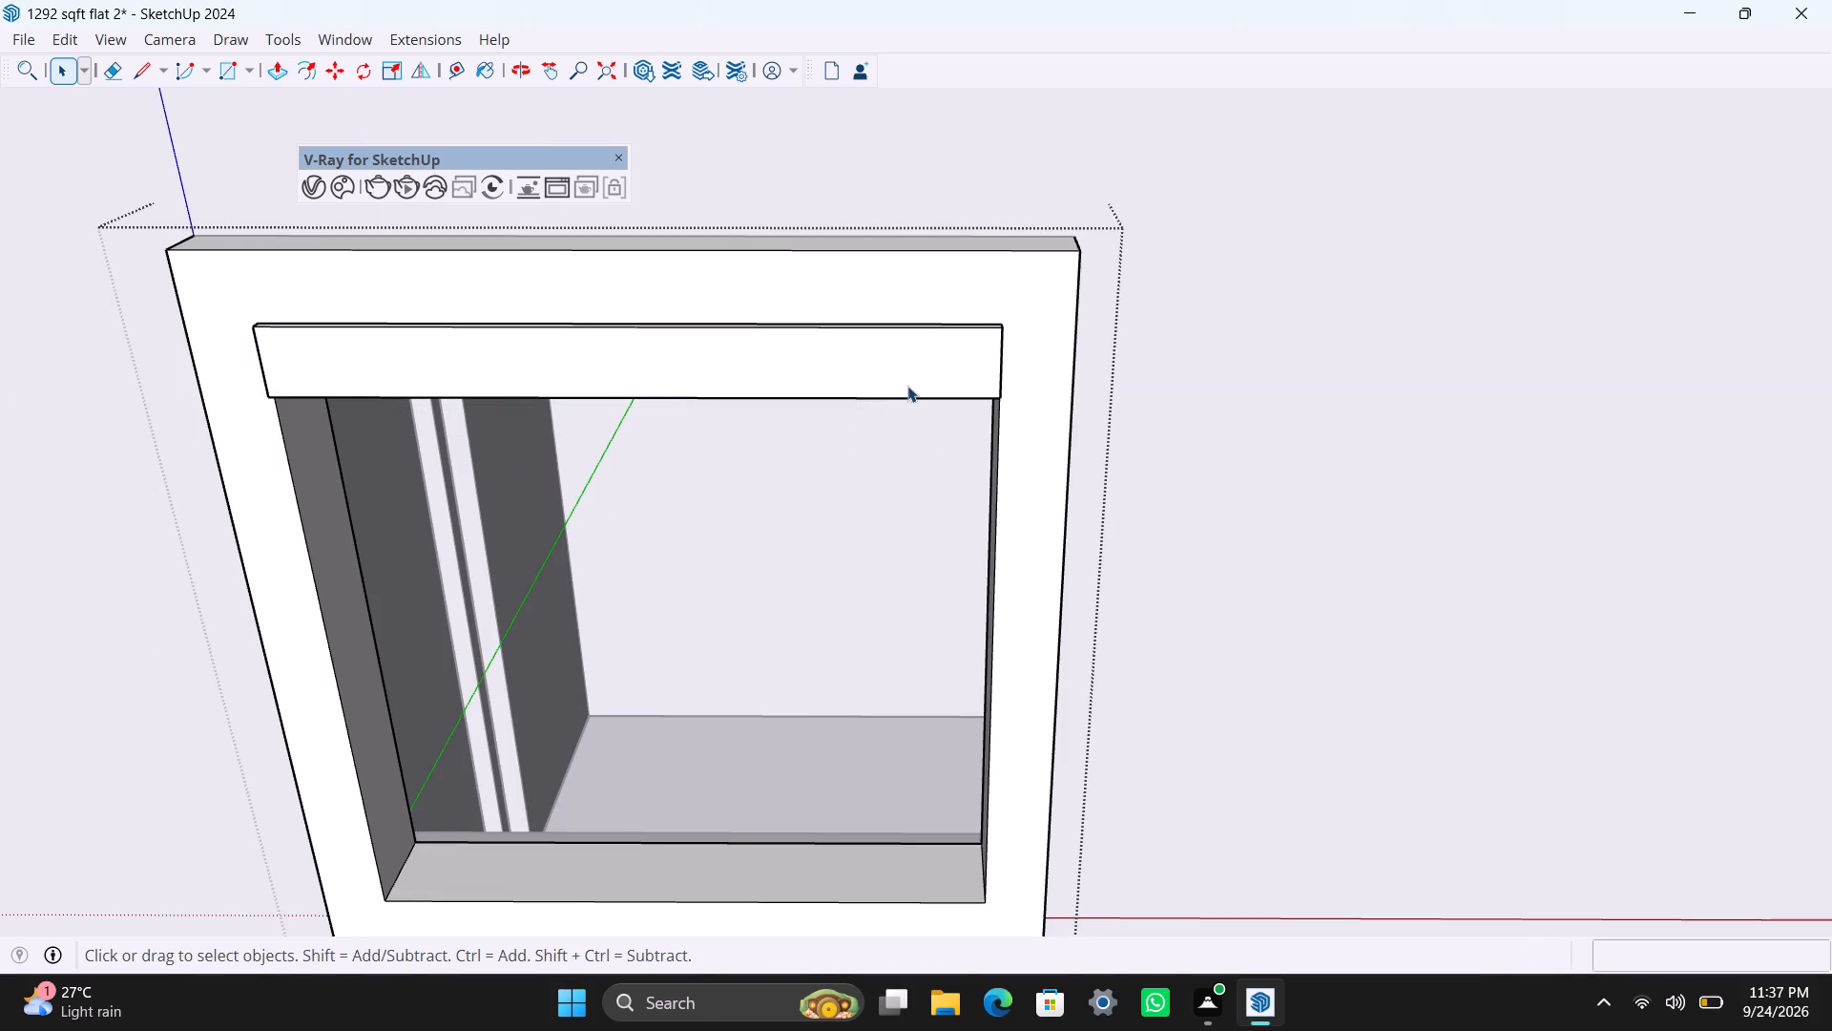
scroll(894, 406, down, 4)
middle_drag(761, 525, 761, 486)
key(m)
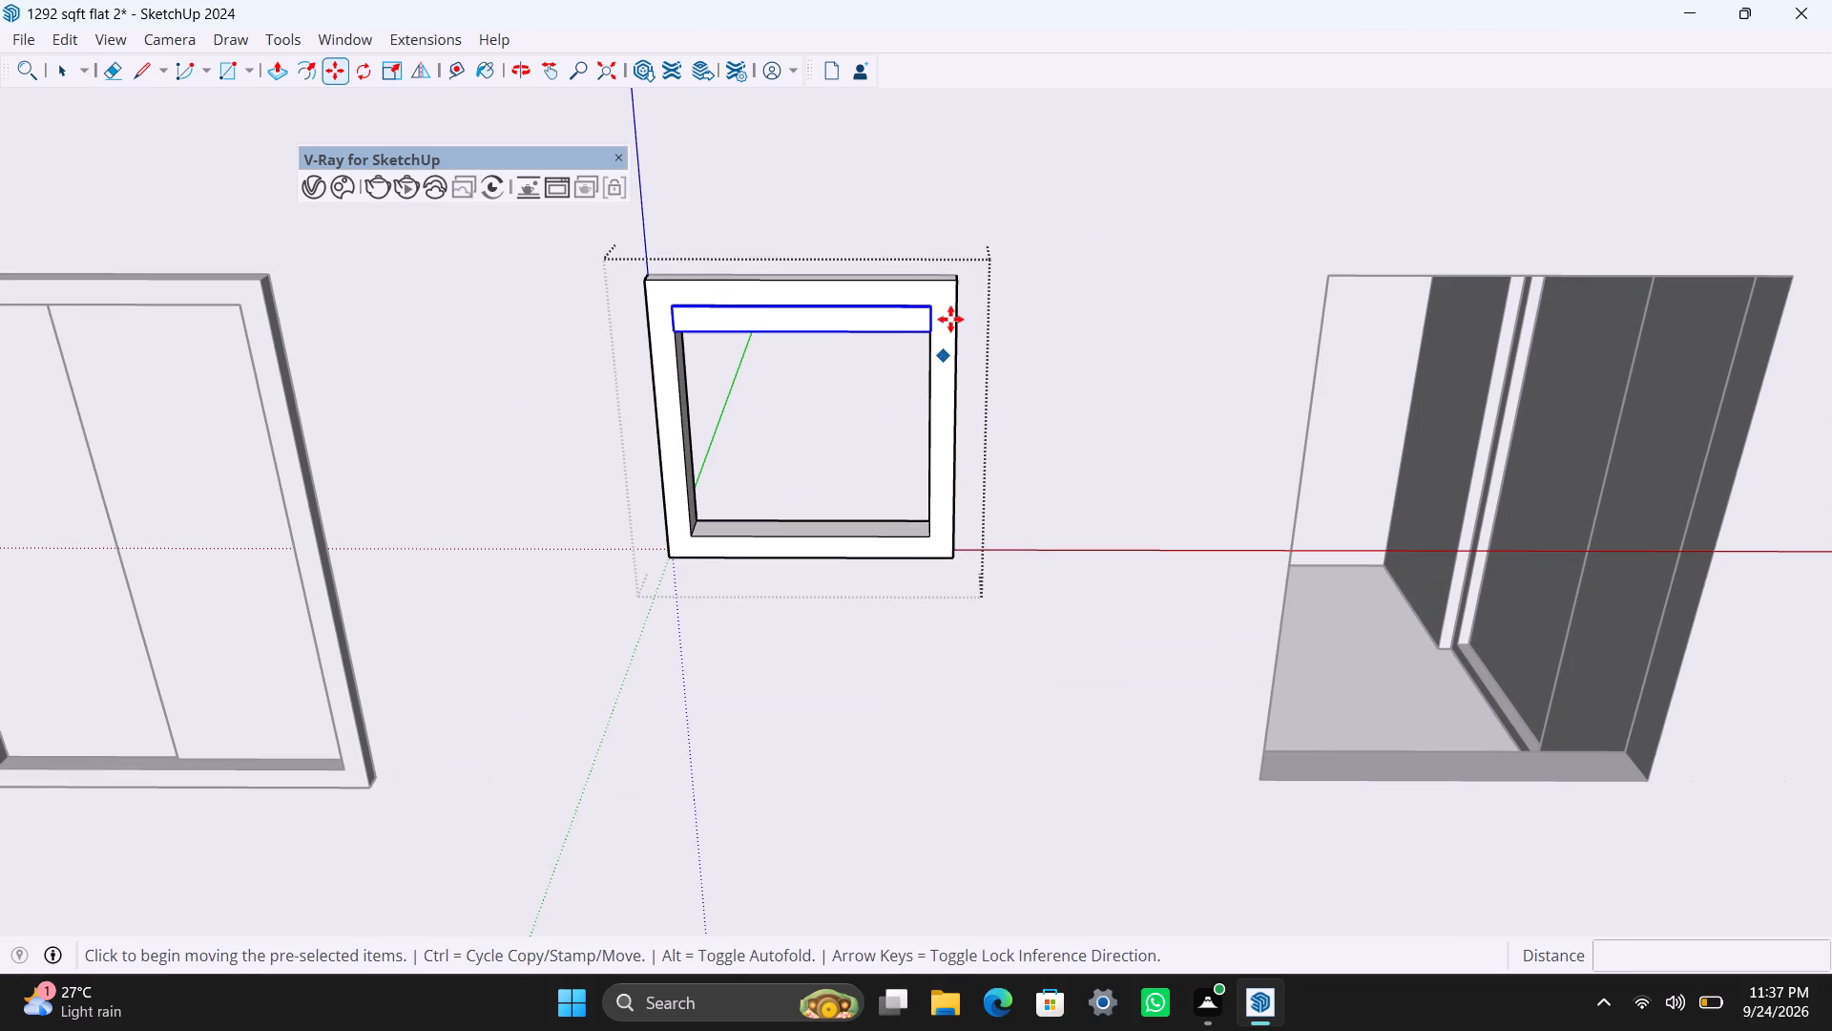
drag(938, 329, 938, 340)
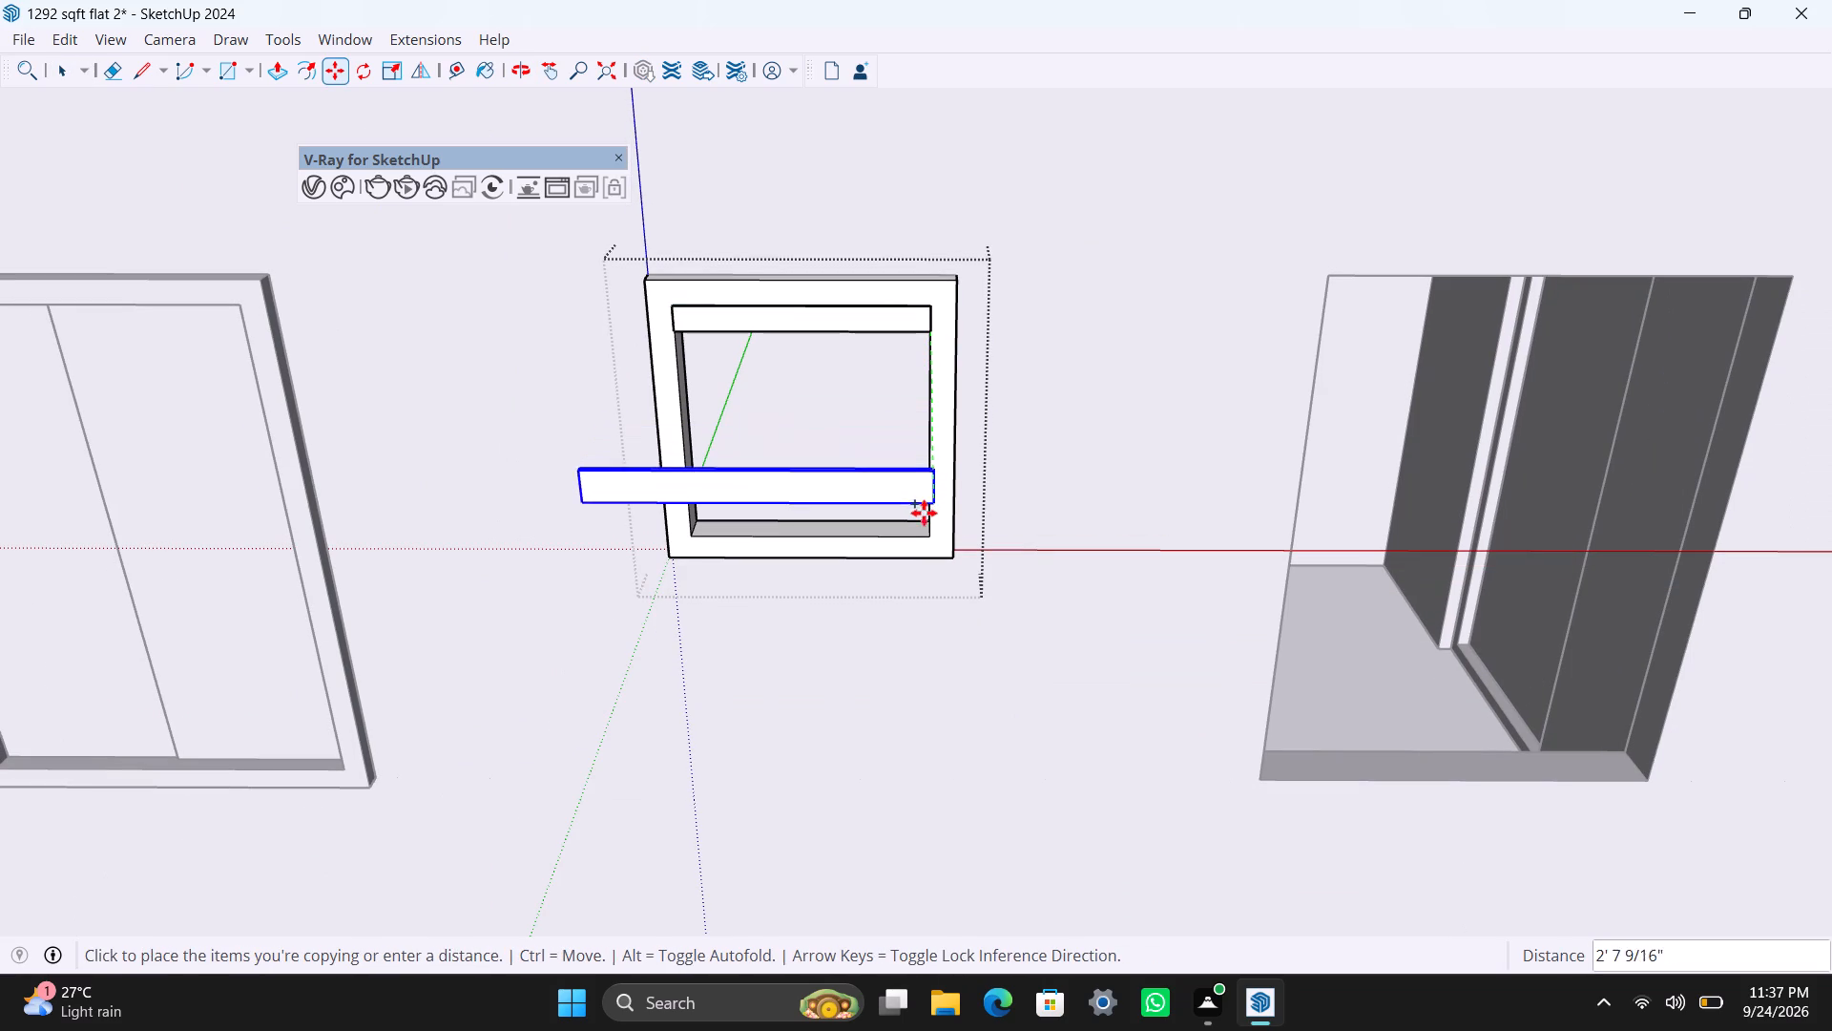
click(929, 531)
key(slash)
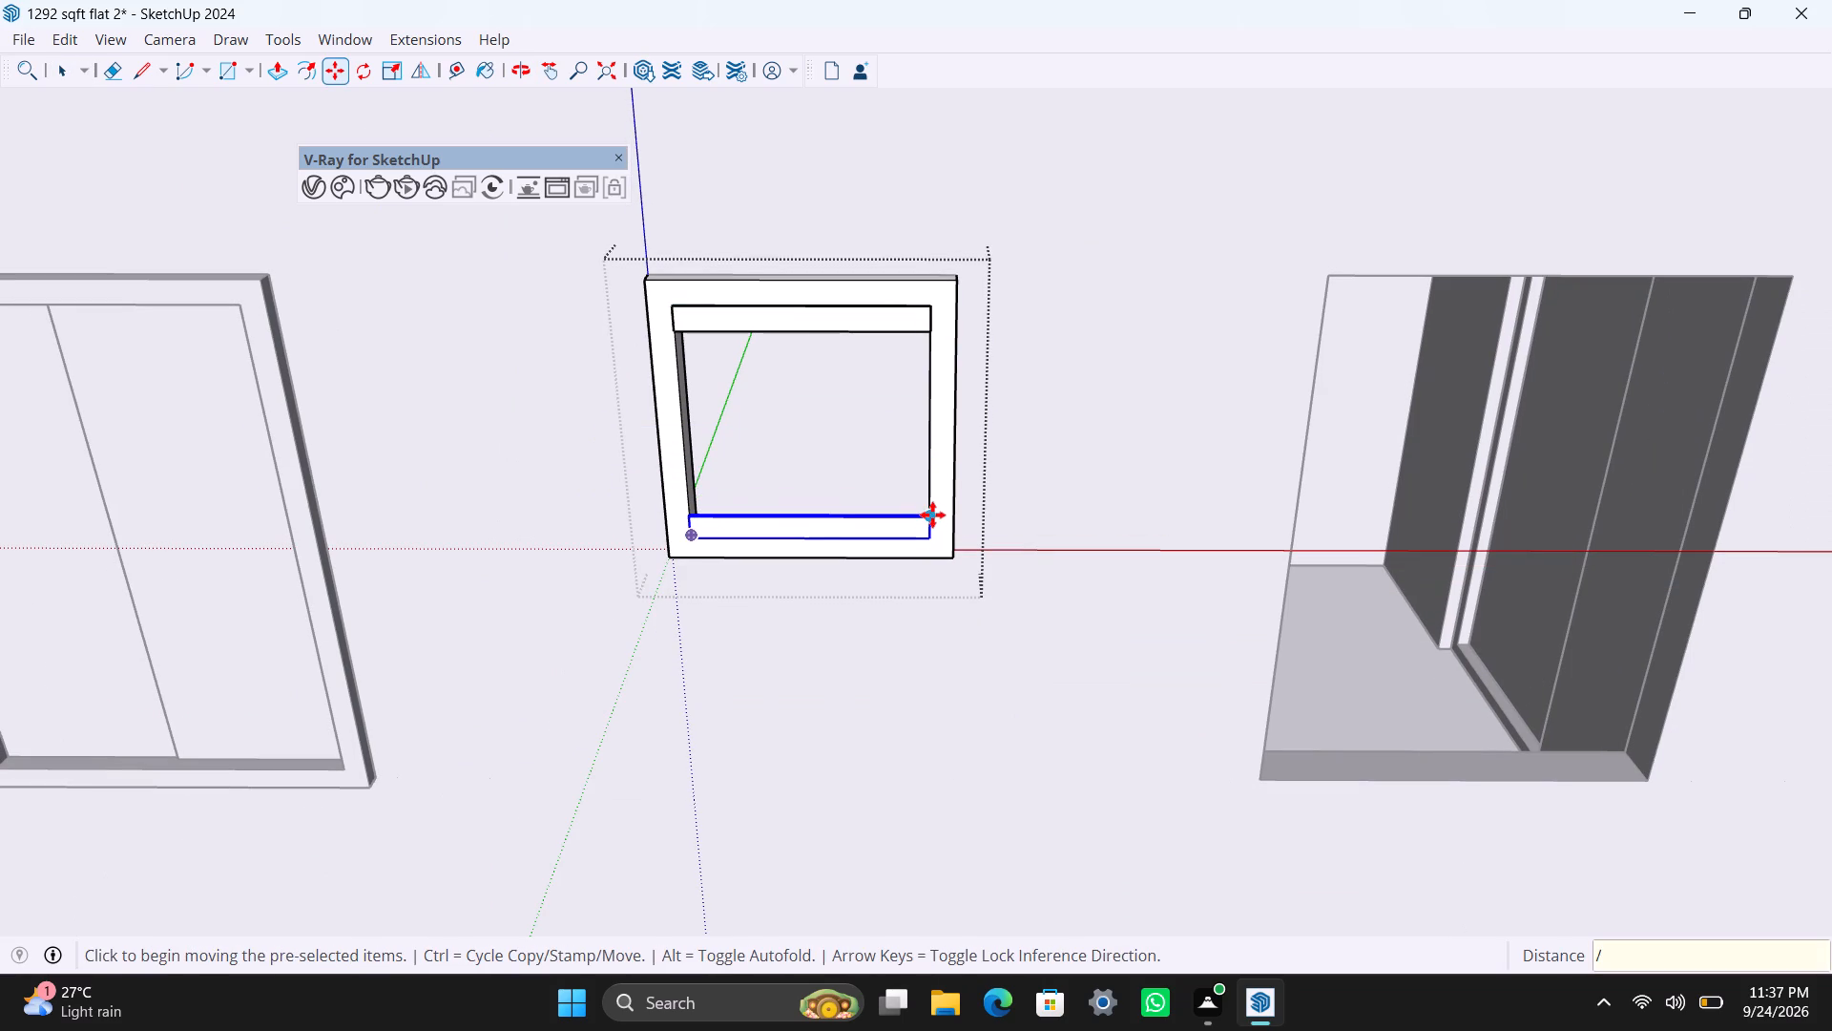
key(6)
key(Return)
key(space)
scroll(909, 642, down, 4)
middle_drag(871, 660, 491, 633)
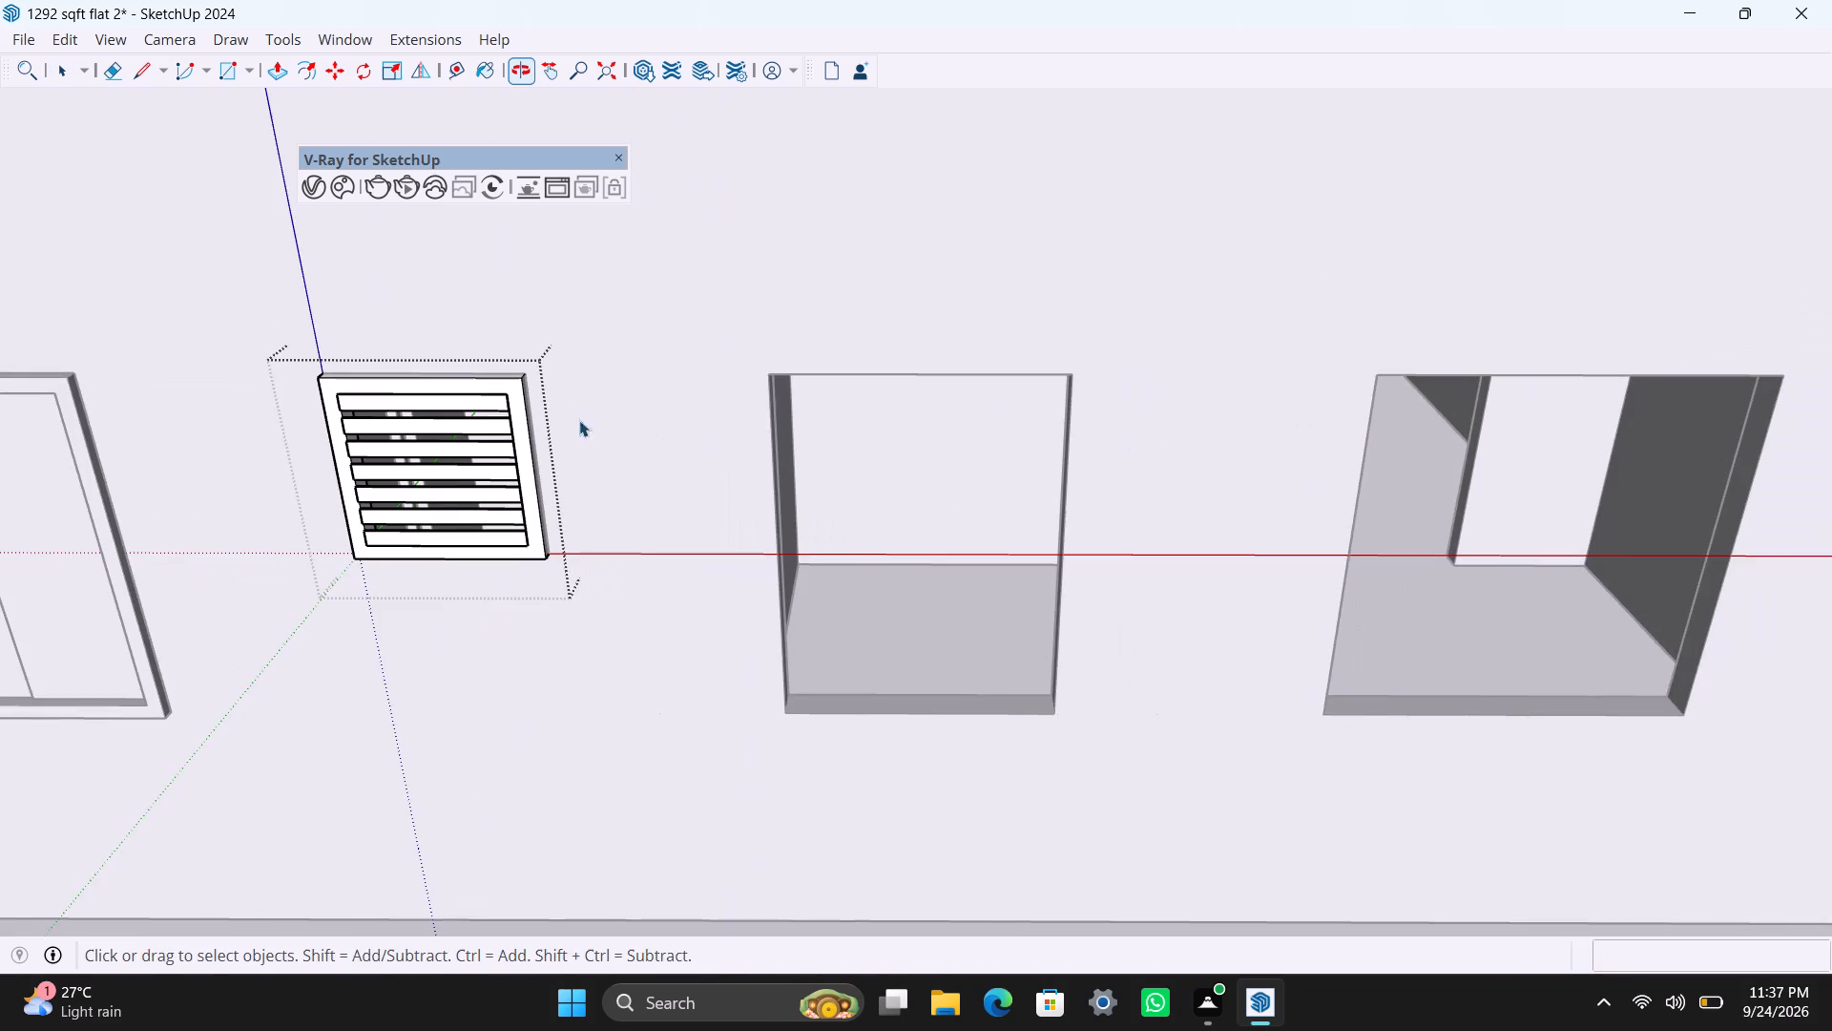
click(626, 311)
Draw a rectangle over the window opening beside the louvered window and make it a group.
middle_drag(730, 480, 646, 509)
scroll(646, 520, down, 8)
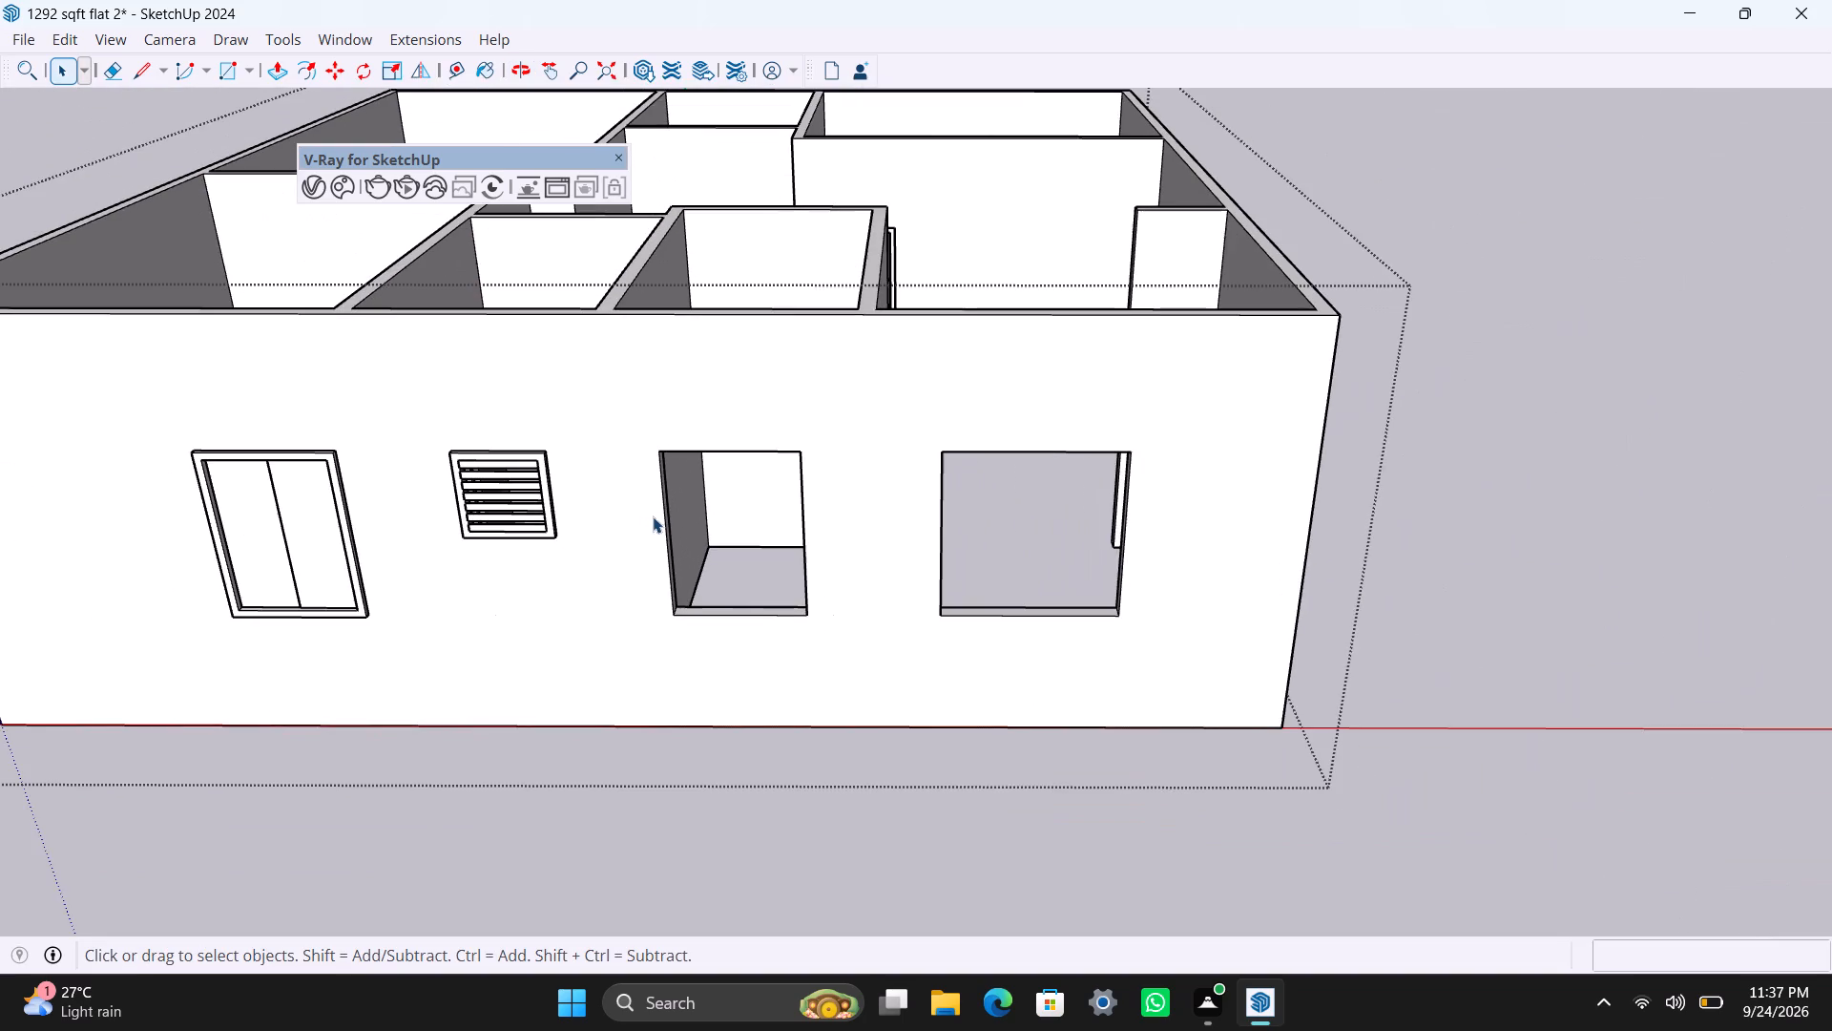
shift+middle_drag(656, 517, 590, 532)
scroll(592, 530, up, 2)
key(r)
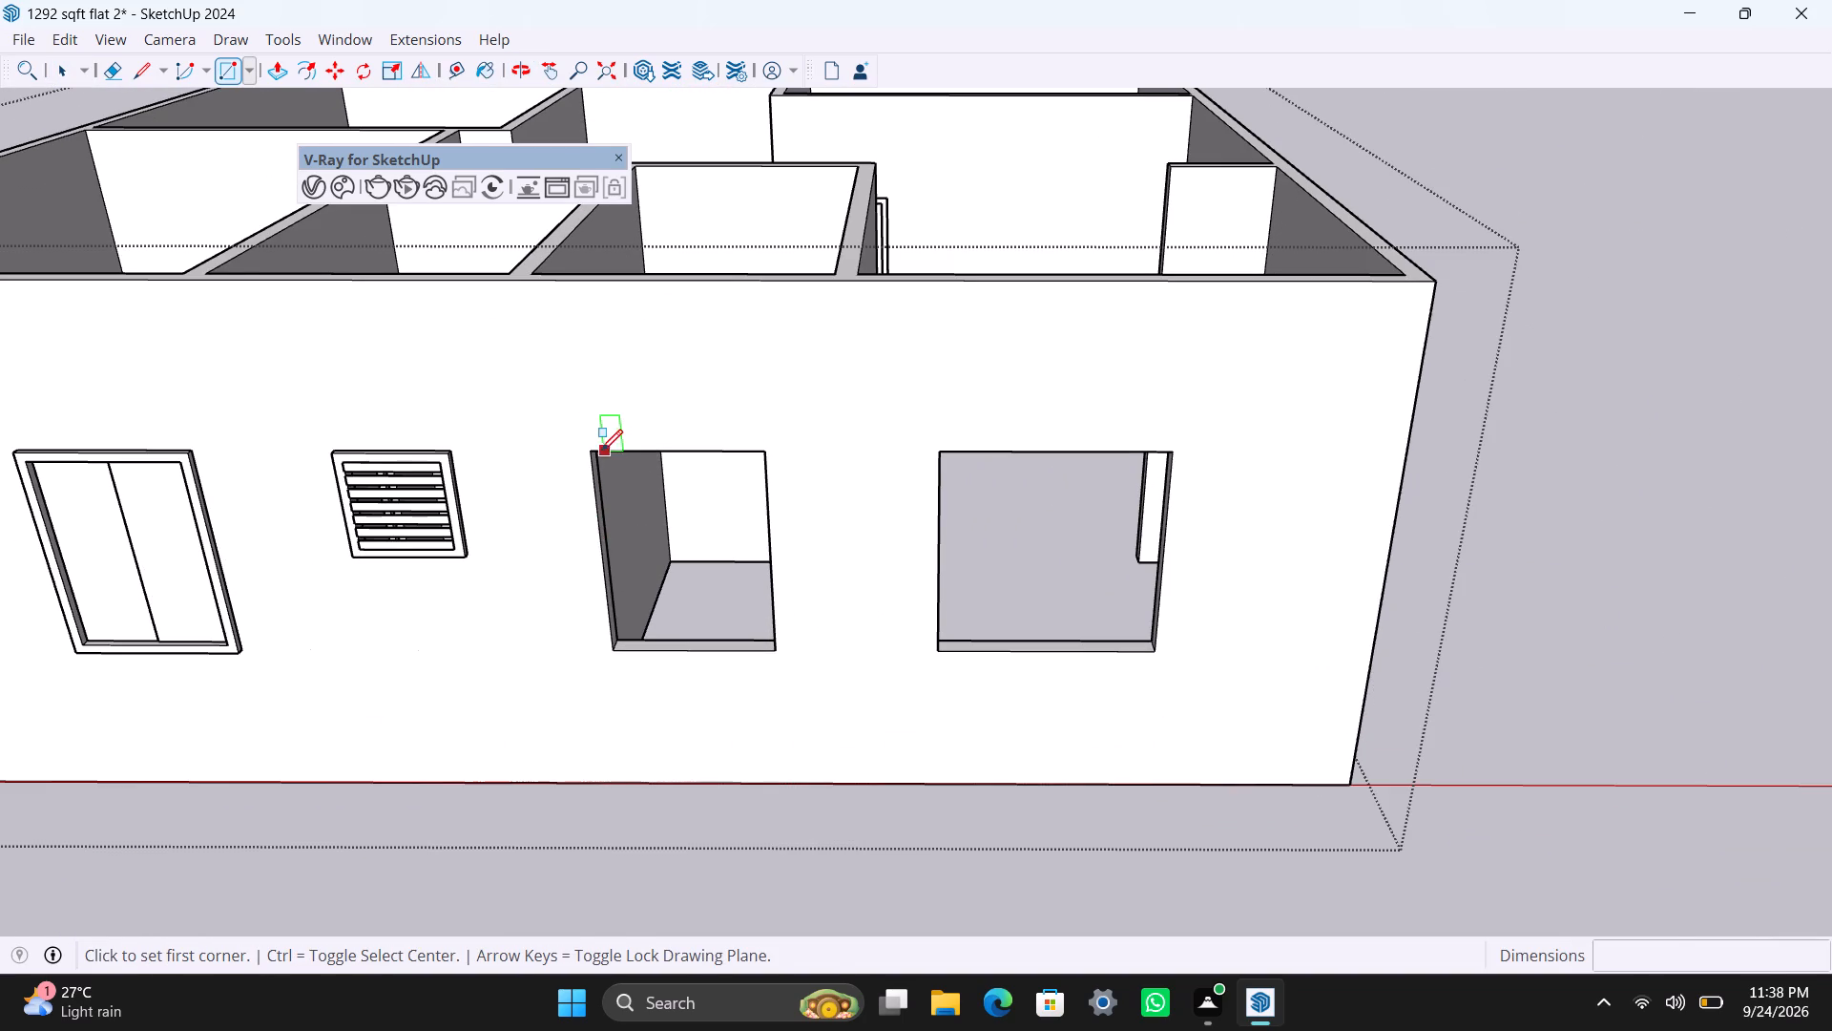
click(594, 451)
click(768, 651)
key(space)
double_click(679, 586)
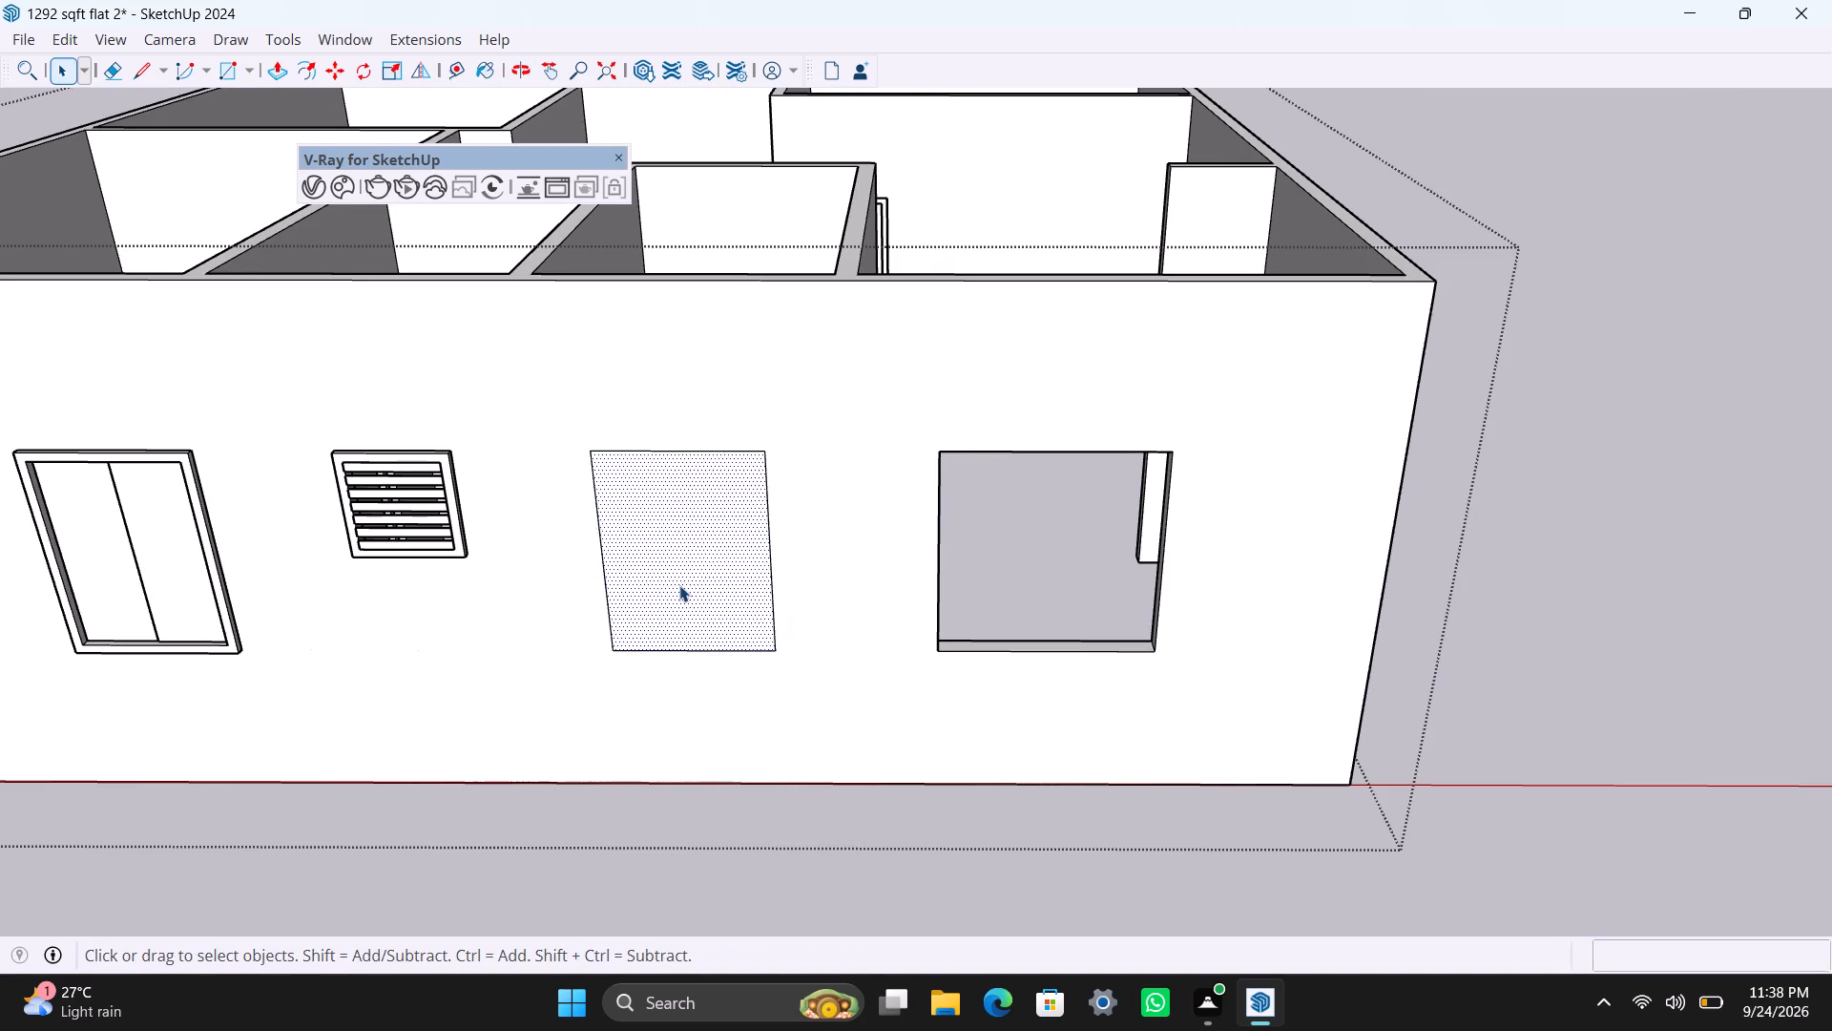
right_click(678, 583)
click(862, 240)
Open the new window group, offset its outline 2" inward, and delete the inner face.
scroll(628, 621, up, 3)
triple_click(616, 536)
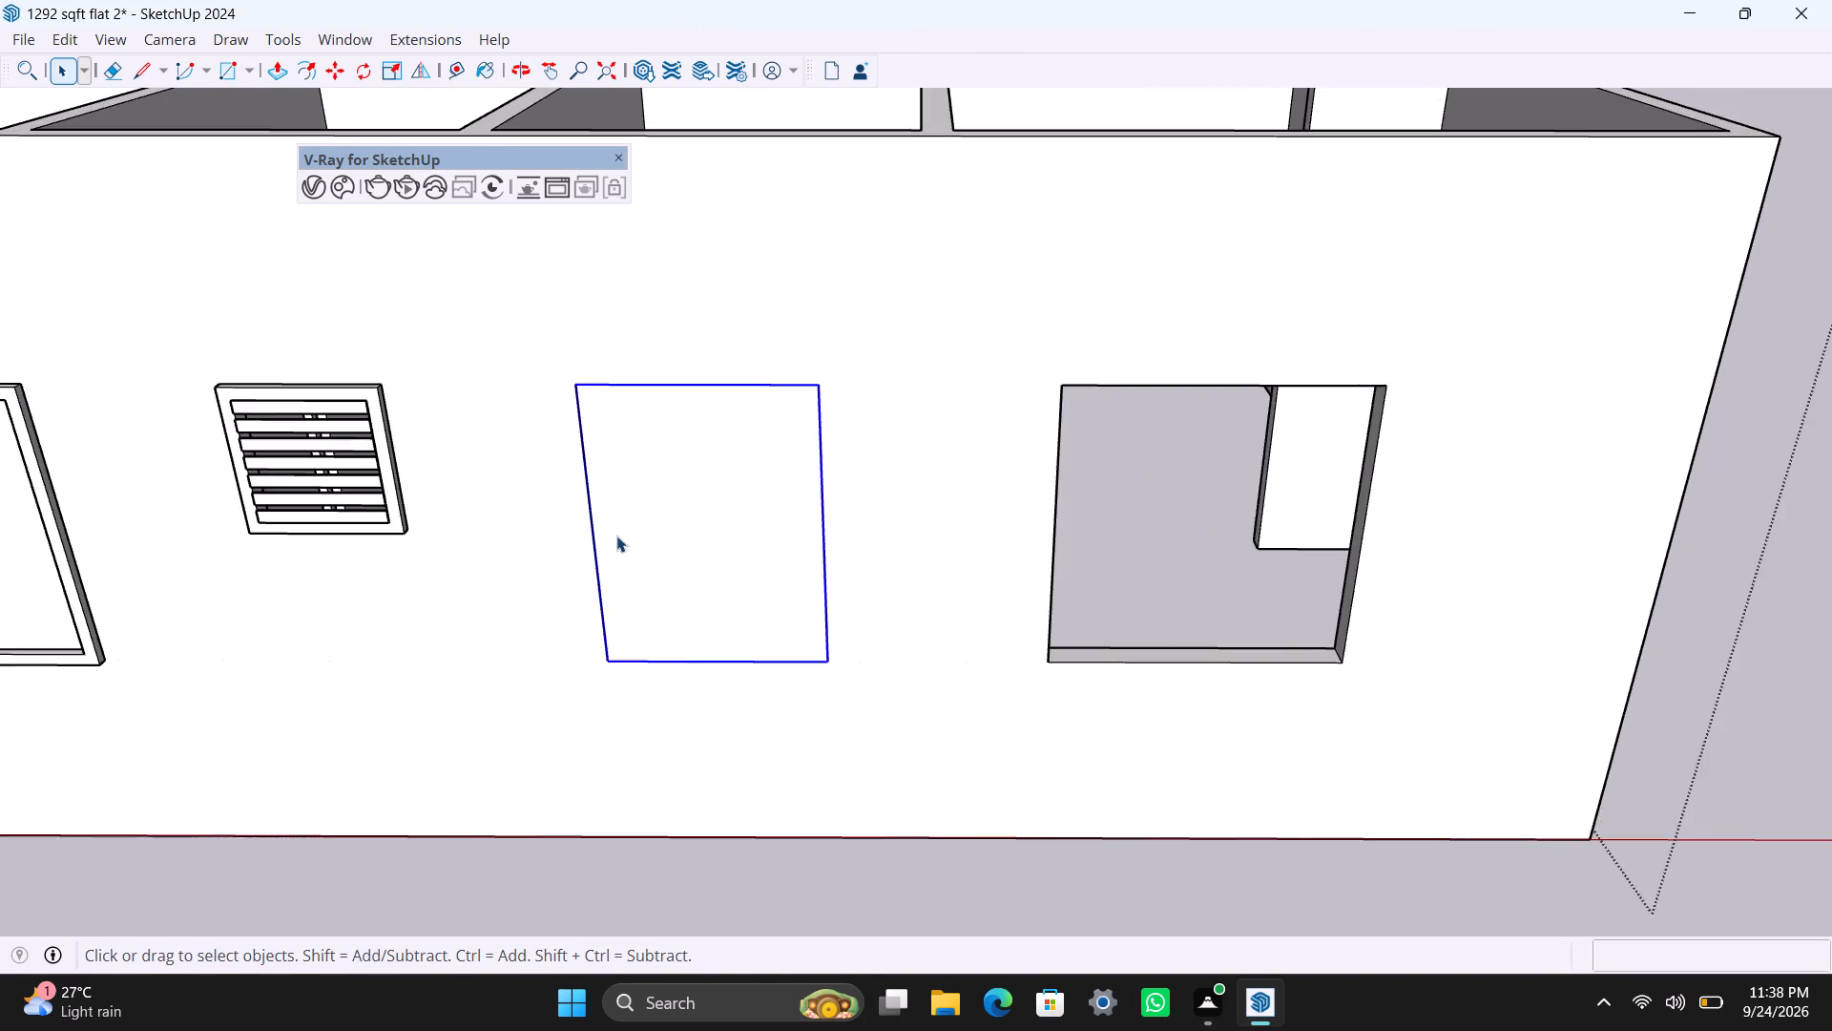
key(f)
click(616, 502)
text(2")
key(Return)
key(space)
click(659, 504)
key(Delete)
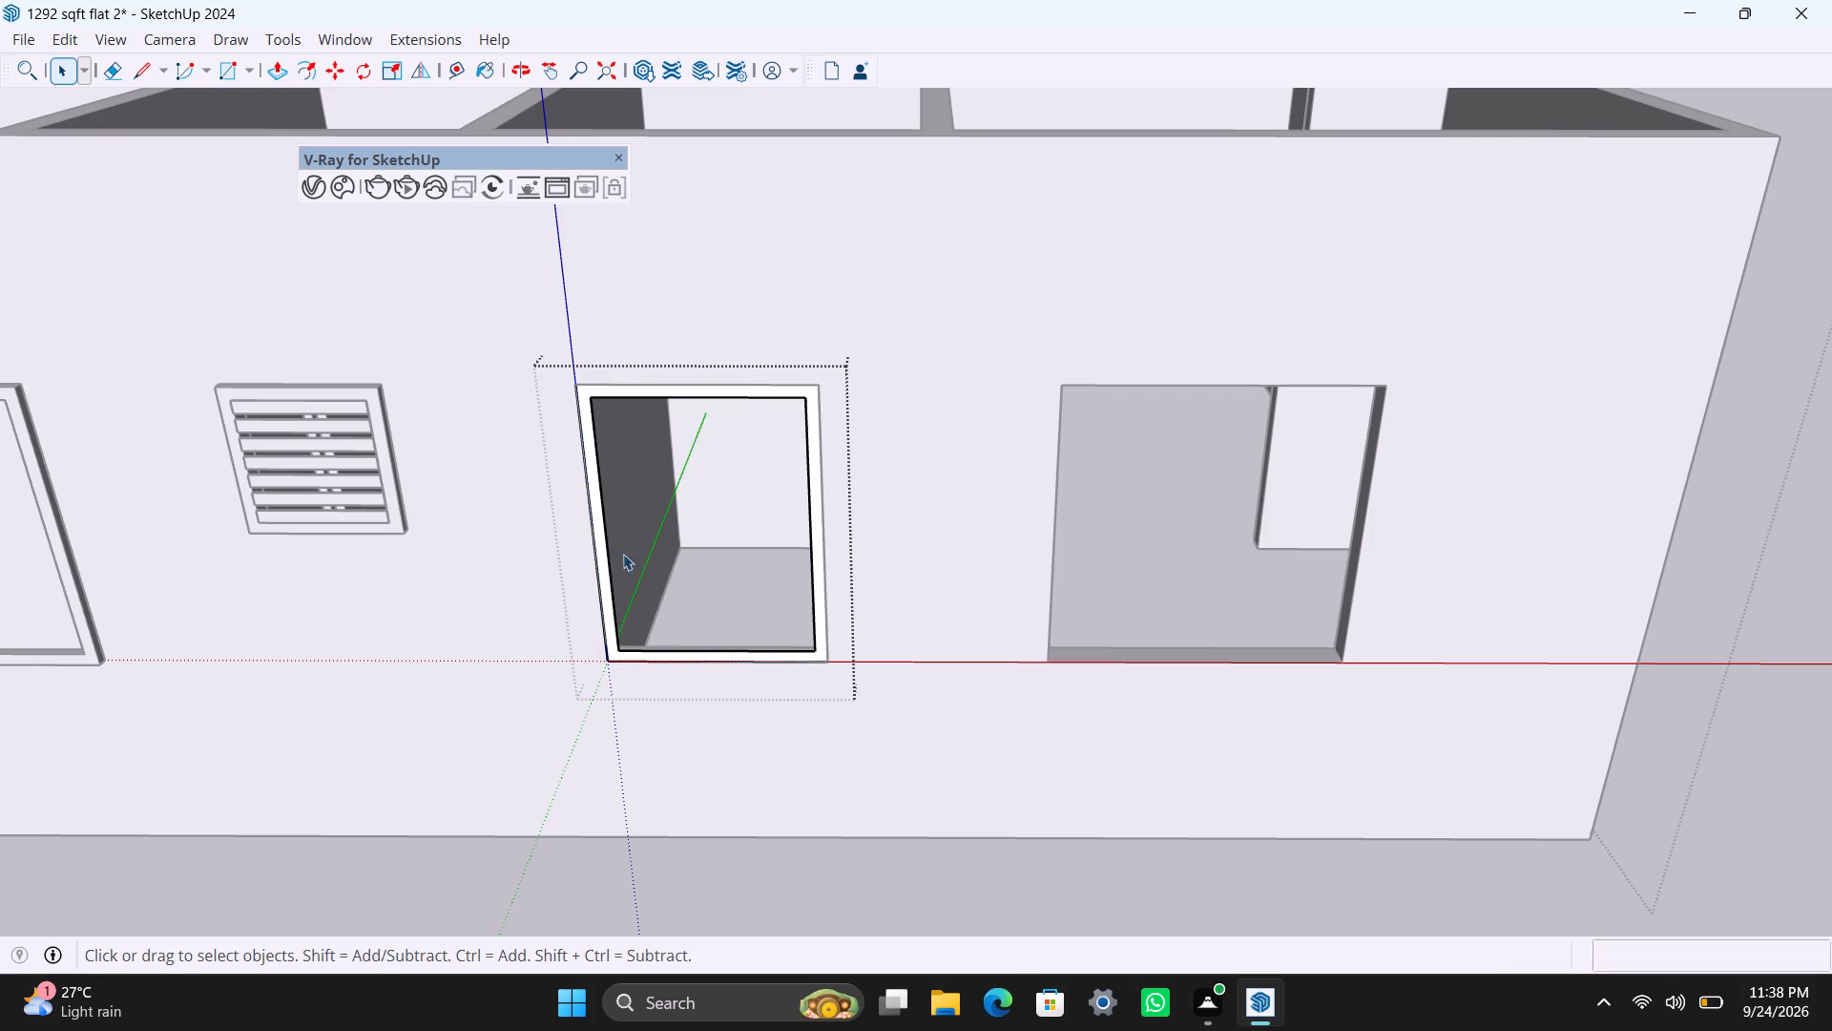
Thicken the new window's frame with two 1.5" push/pulls.
scroll(614, 590, up, 4)
click(602, 615)
key(p)
drag(602, 615, 614, 604)
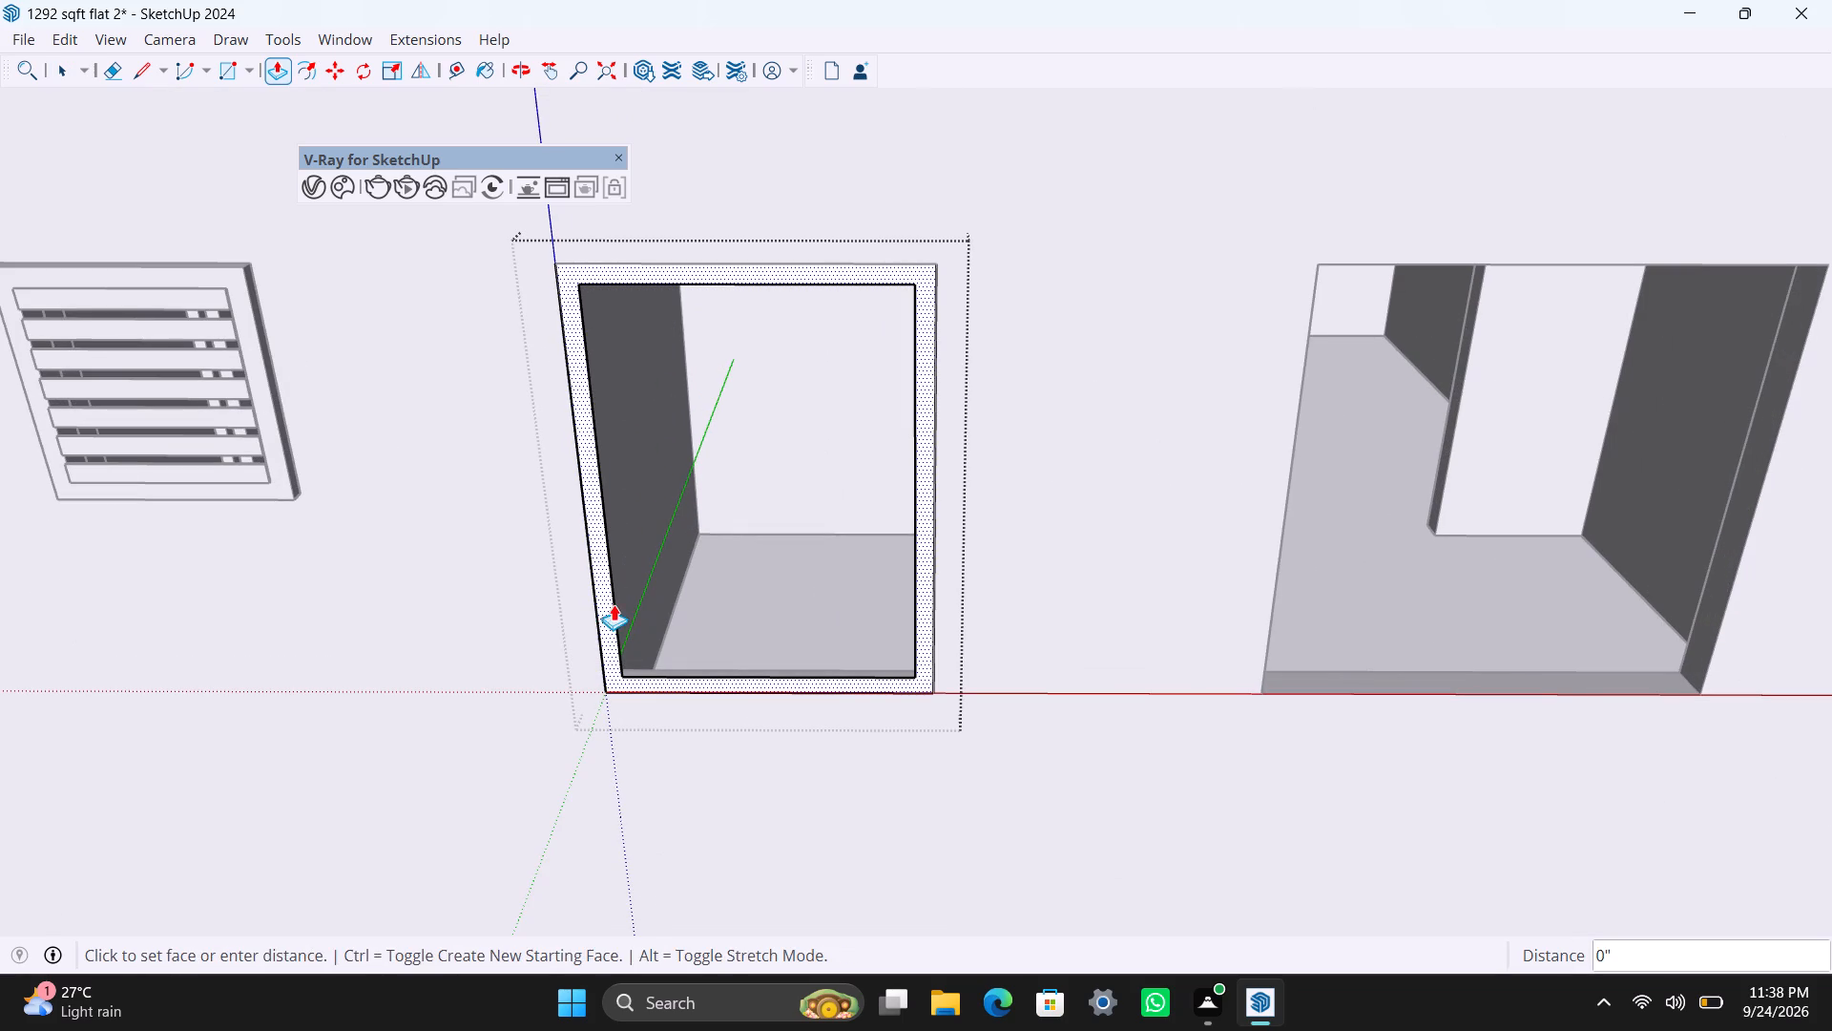
drag(614, 604, 621, 597)
text(1.5)
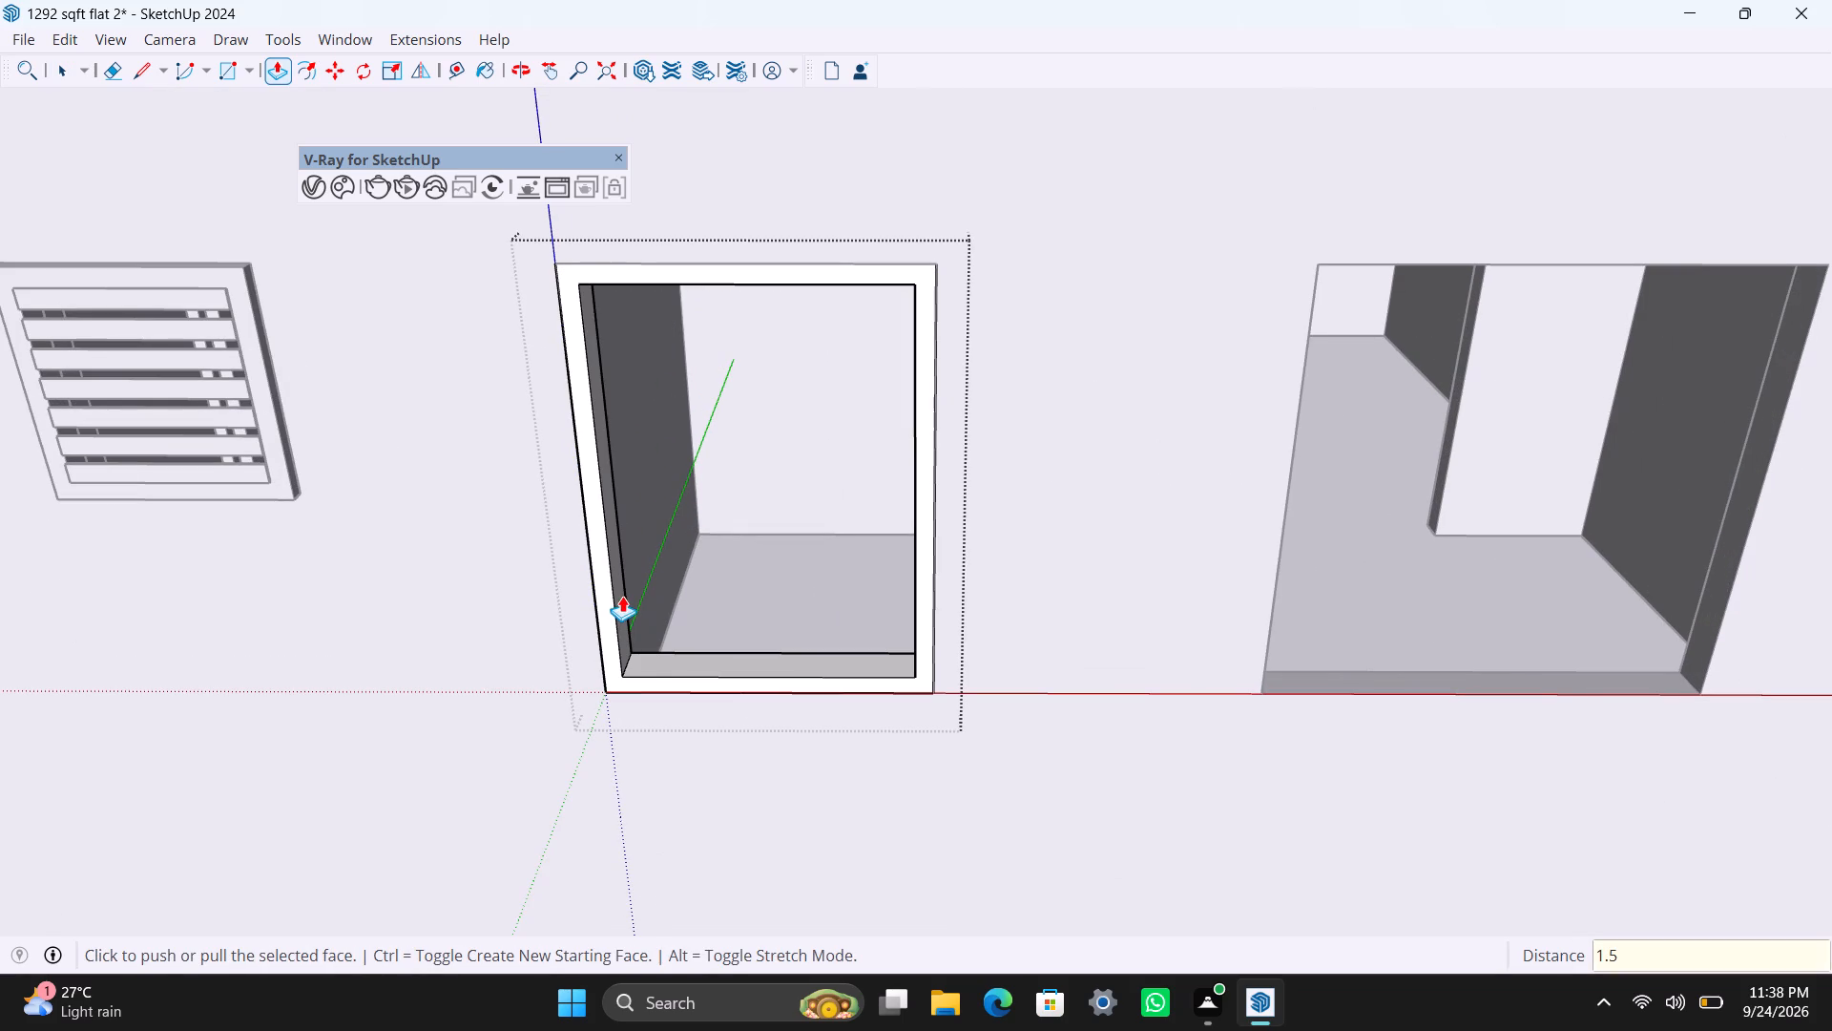
key(shift+quotedbl)
key(Return)
click(606, 620)
text(1.)
key(5)
key(shift+quotedbl)
key(Return)
key(space)
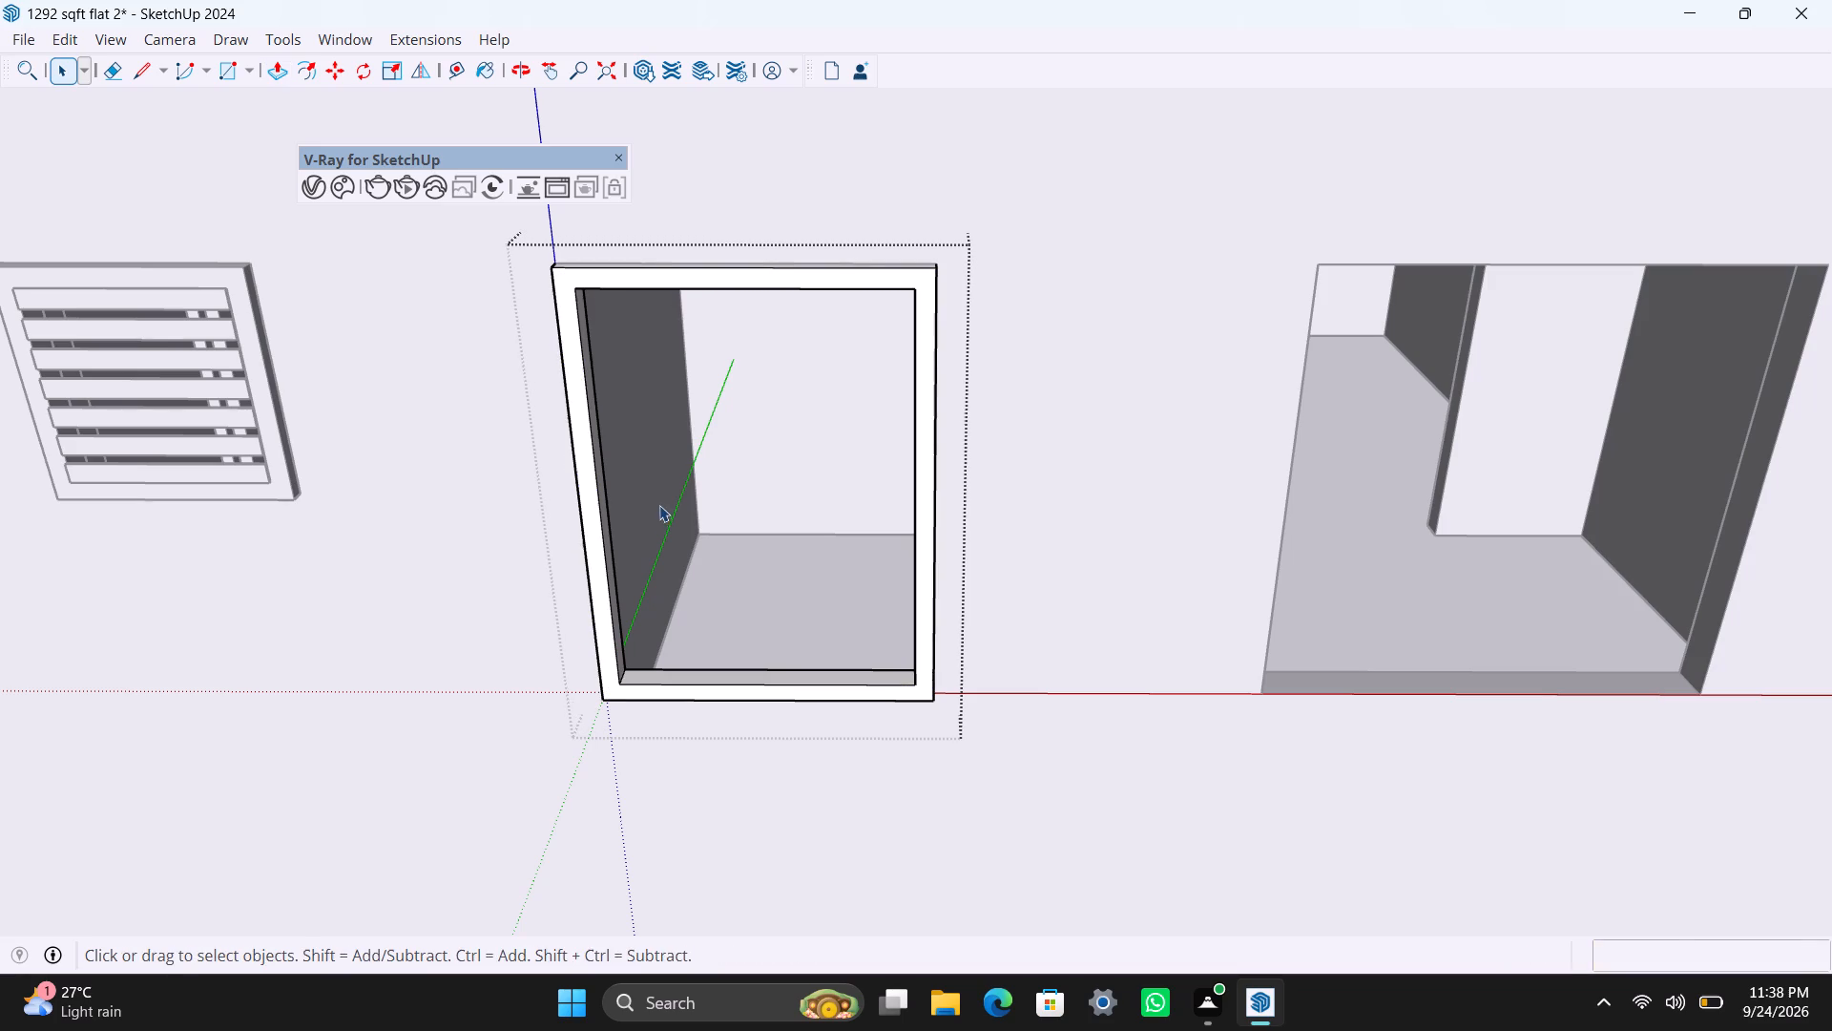
Draw a pane rectangle over half of the frame opening, ending at the sill's midpoint, and delete the face in the other half.
key(r)
click(580, 293)
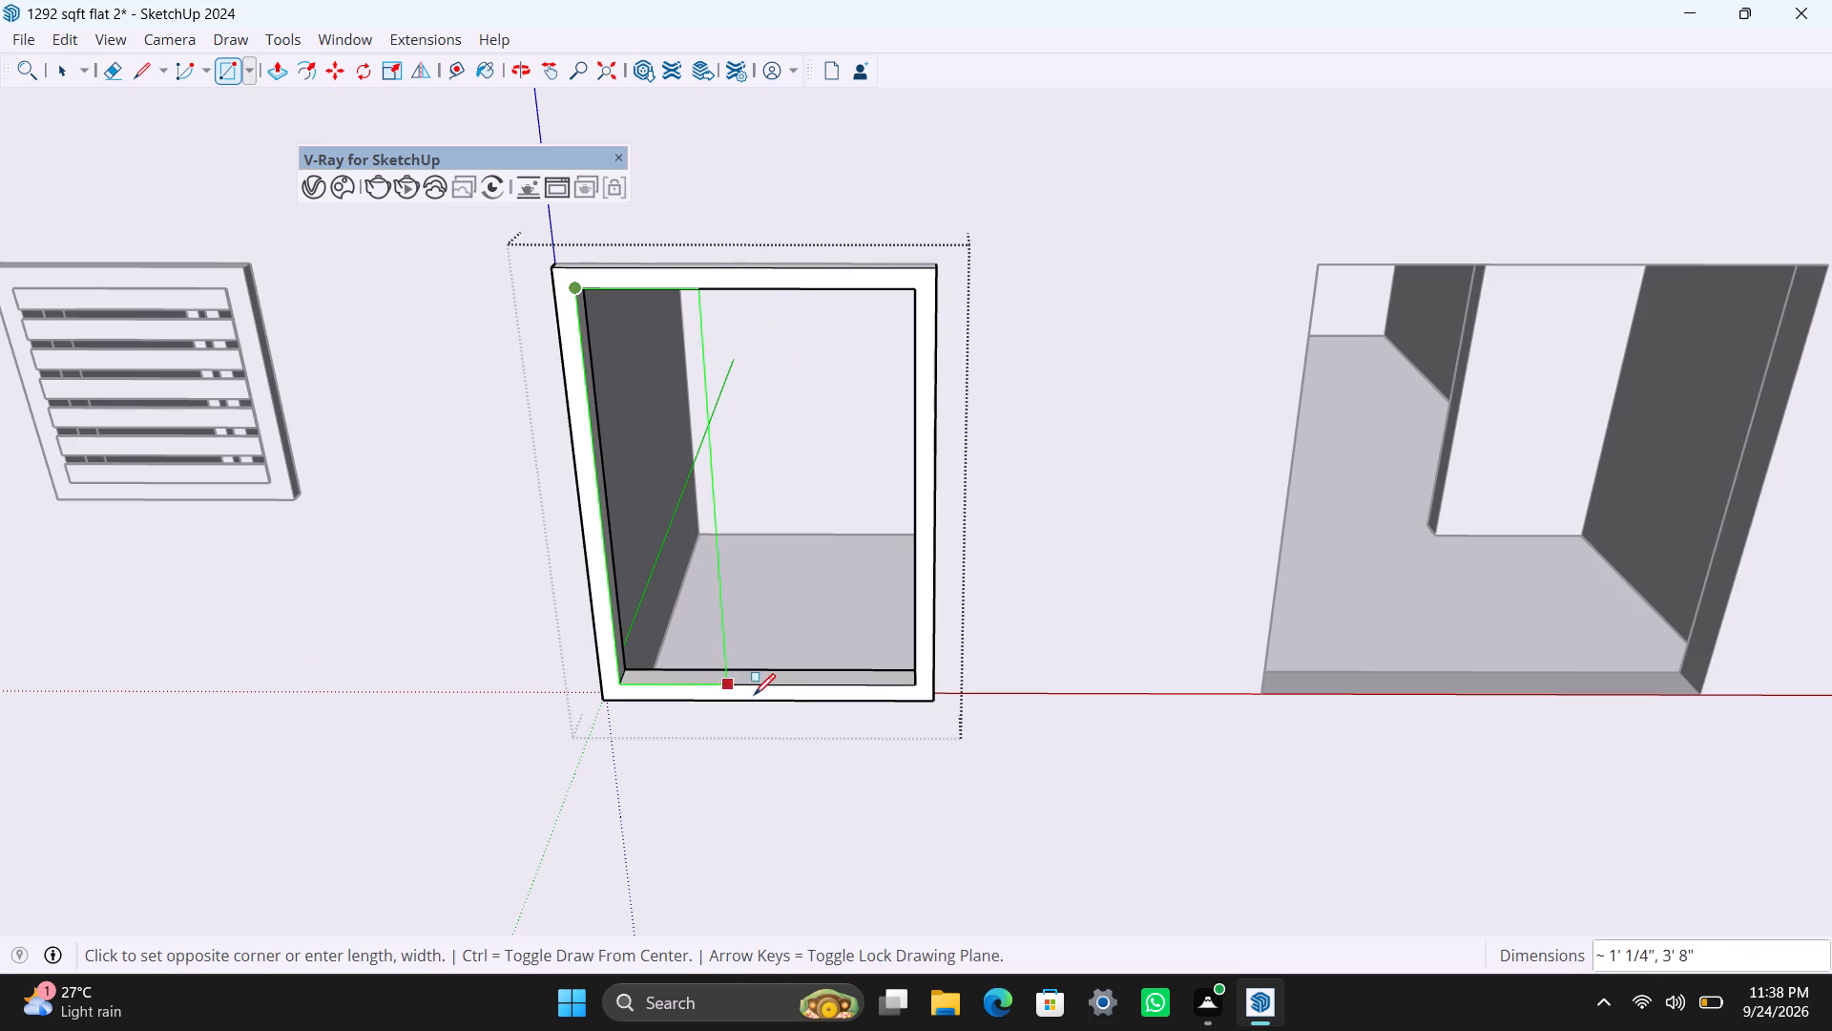
click(774, 685)
key(space)
click(815, 654)
key(Delete)
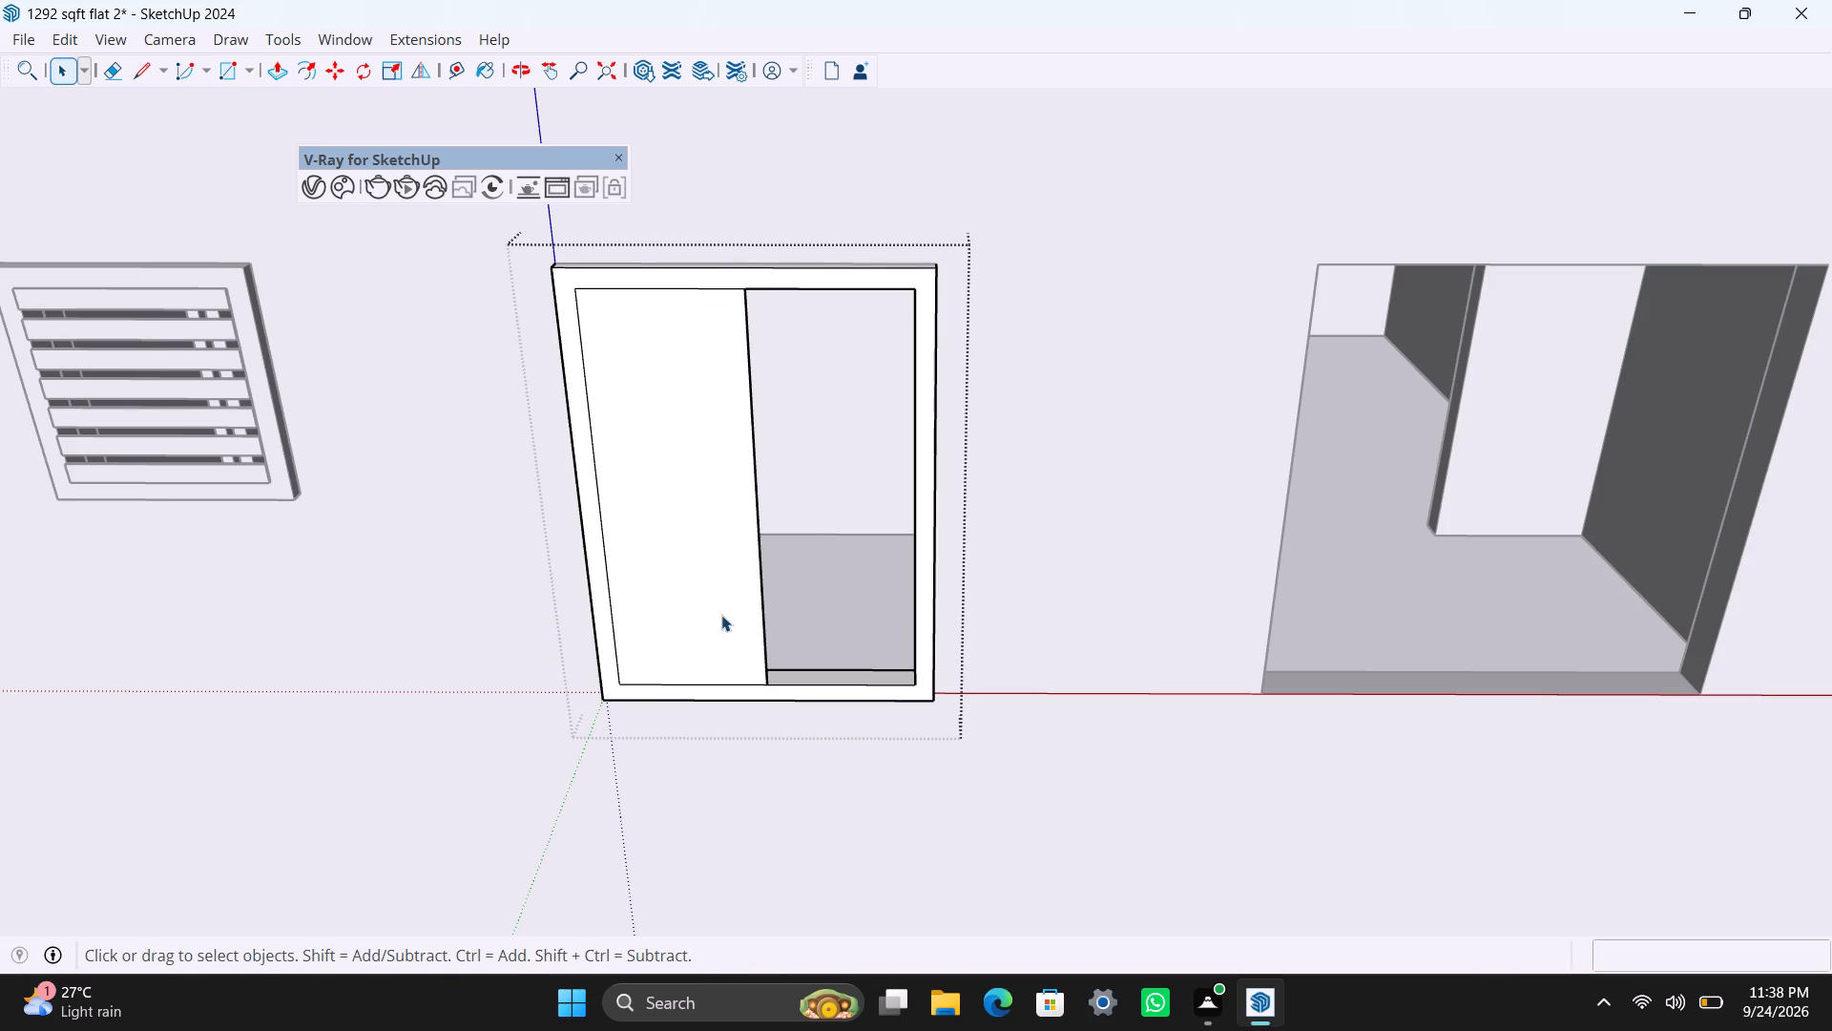
Make the half-opening pane a group, push/pull it 8mm, and close the pane group.
double_click(718, 613)
right_click(718, 612)
click(859, 269)
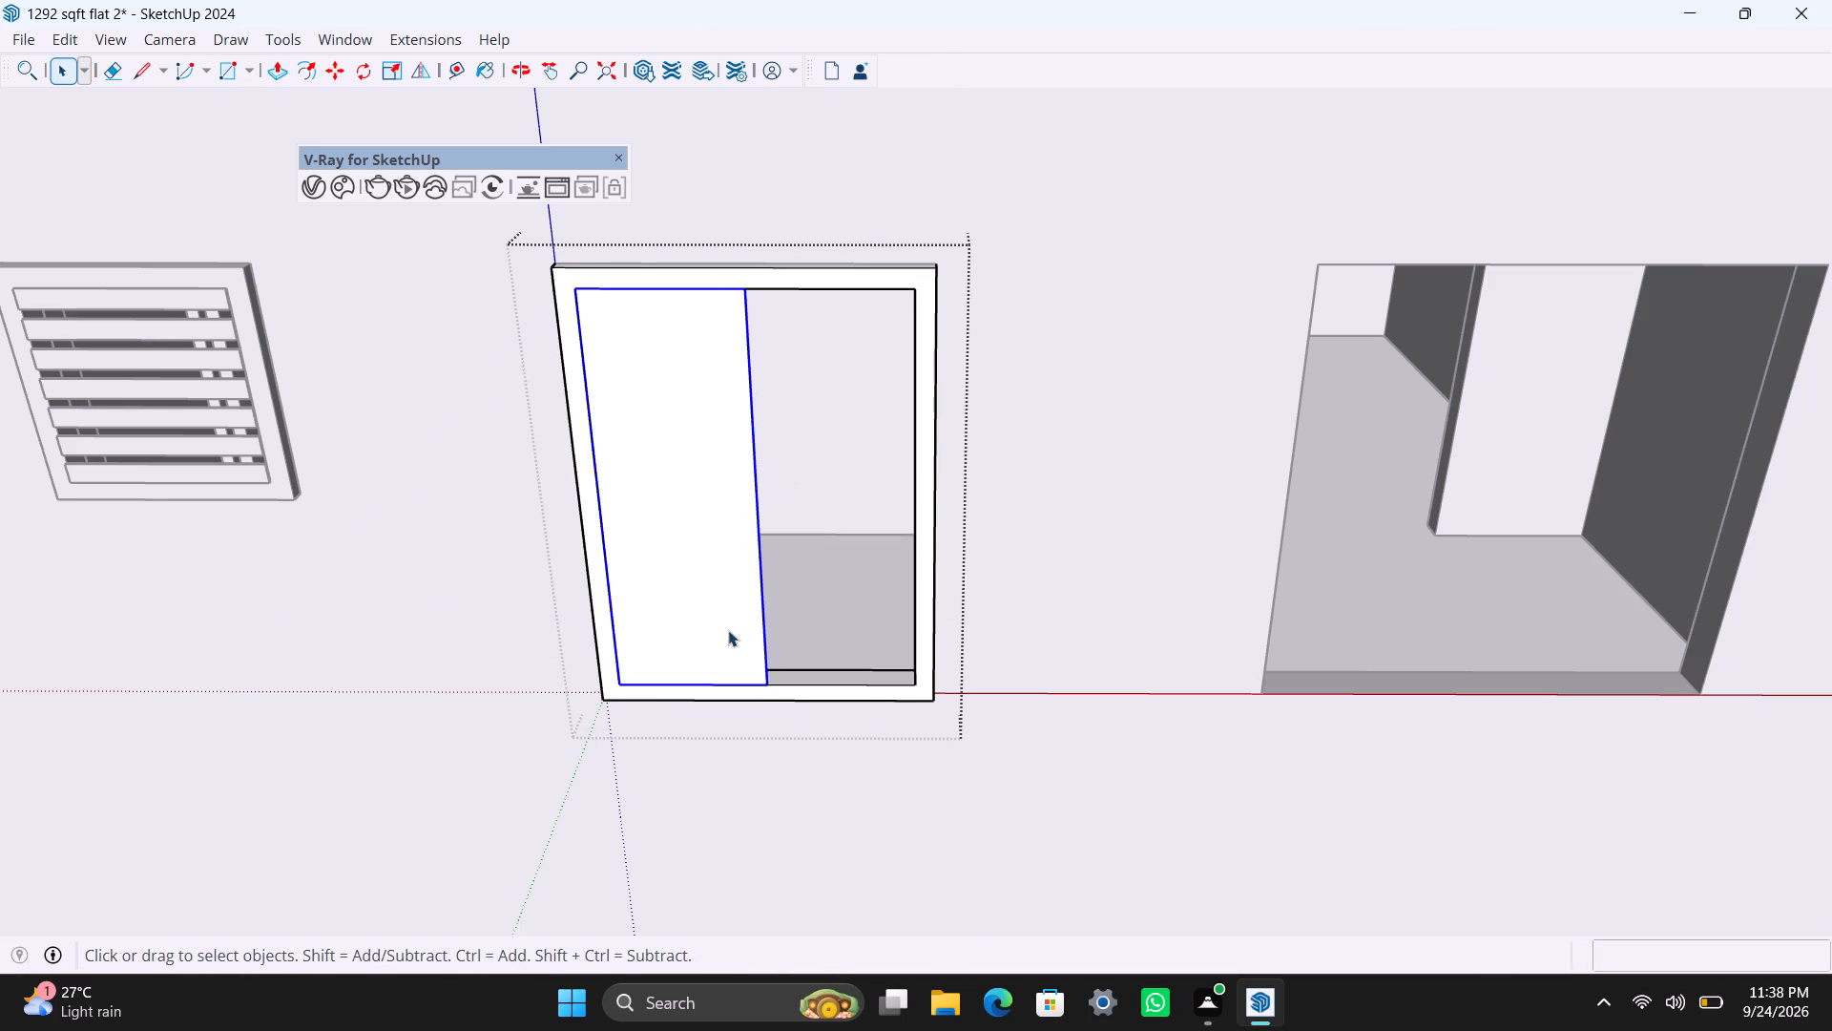
double_click(728, 630)
key(p)
drag(728, 629, 739, 623)
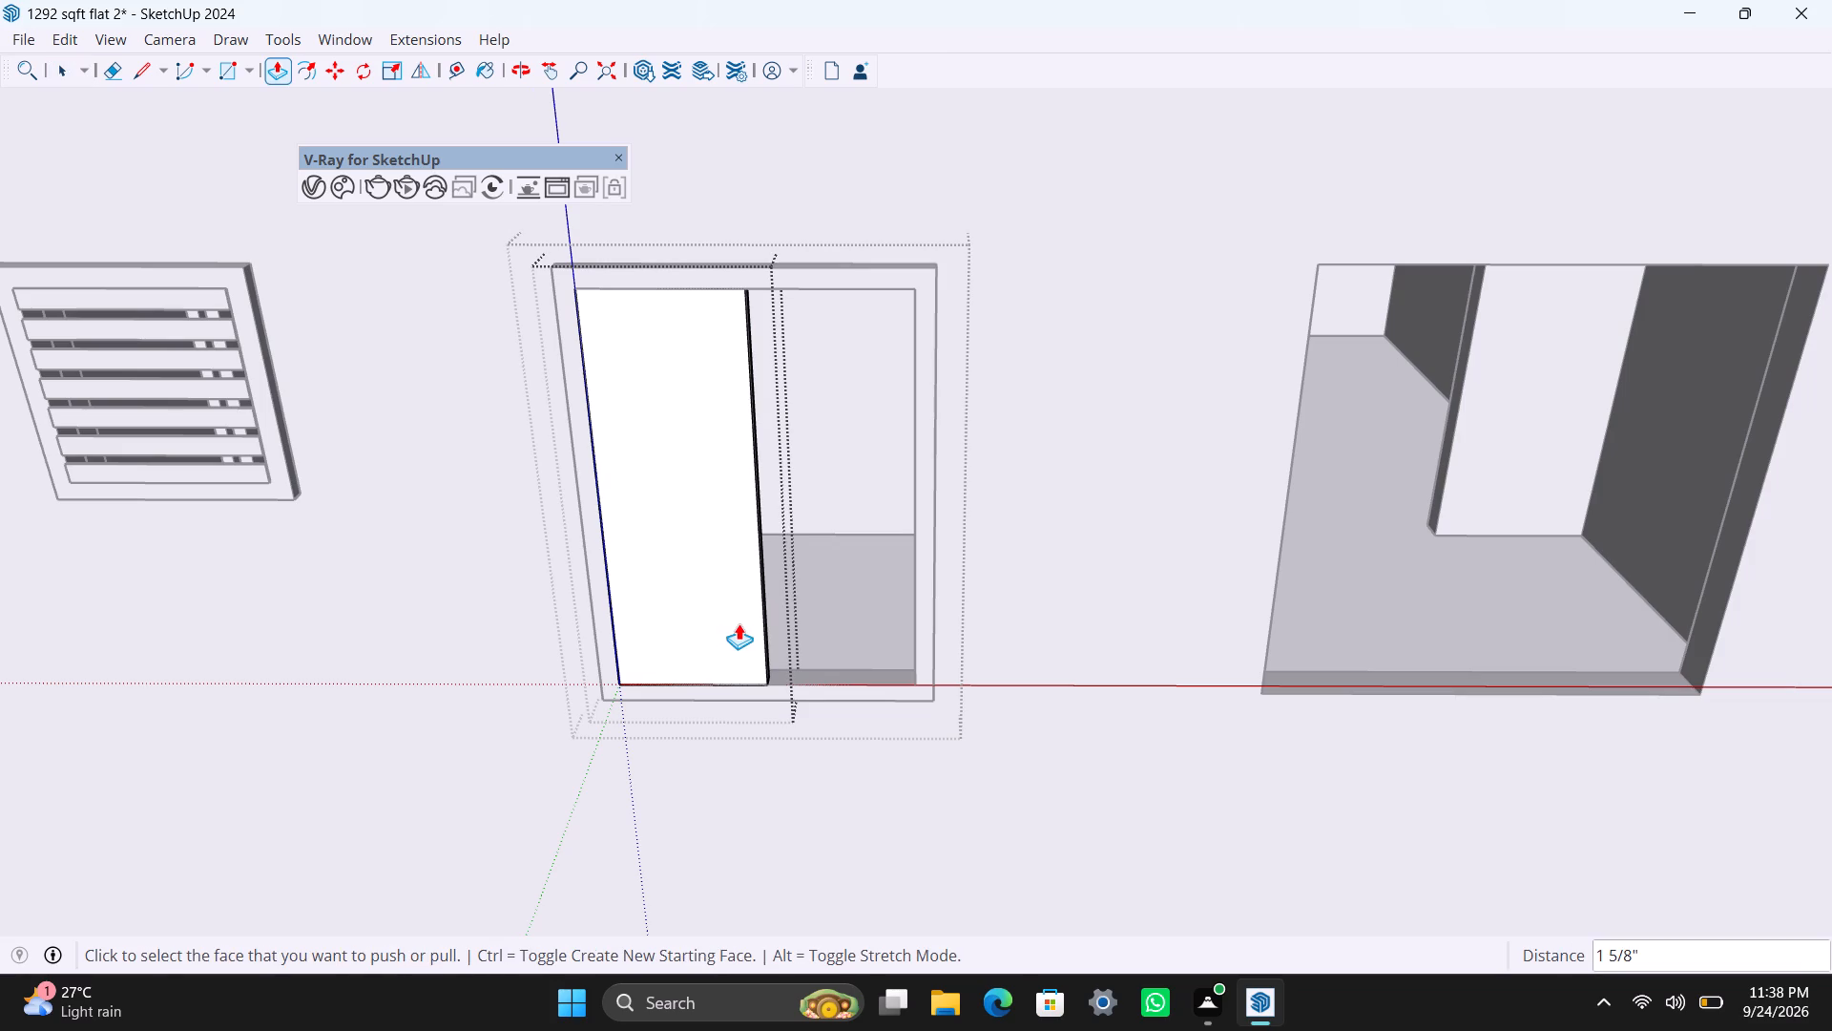
text(8mm)
key(Return)
key(space)
click(894, 828)
Move the pane about 1 9/16" back into the depth of the frame.
scroll(708, 685, up, 3)
middle_drag(921, 696, 897, 694)
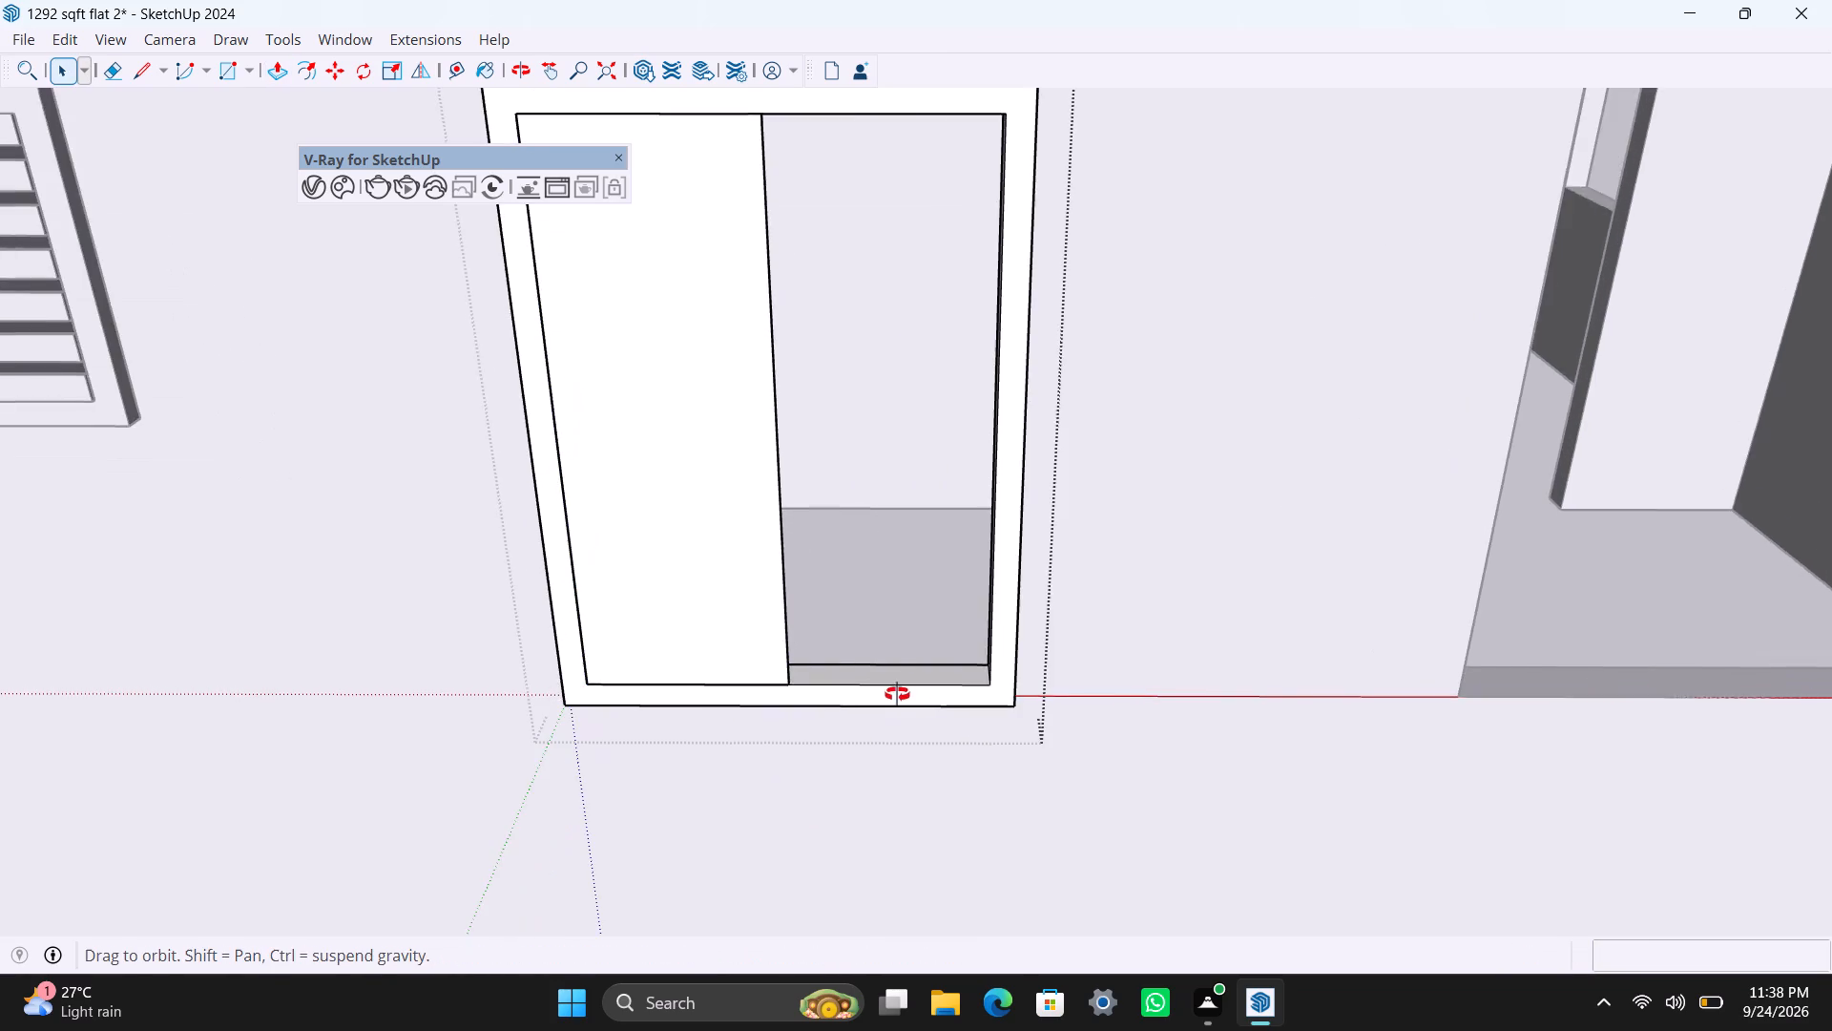
middle_drag(897, 694, 665, 758)
scroll(673, 699, up, 6)
click(793, 593)
scroll(854, 602, up, 3)
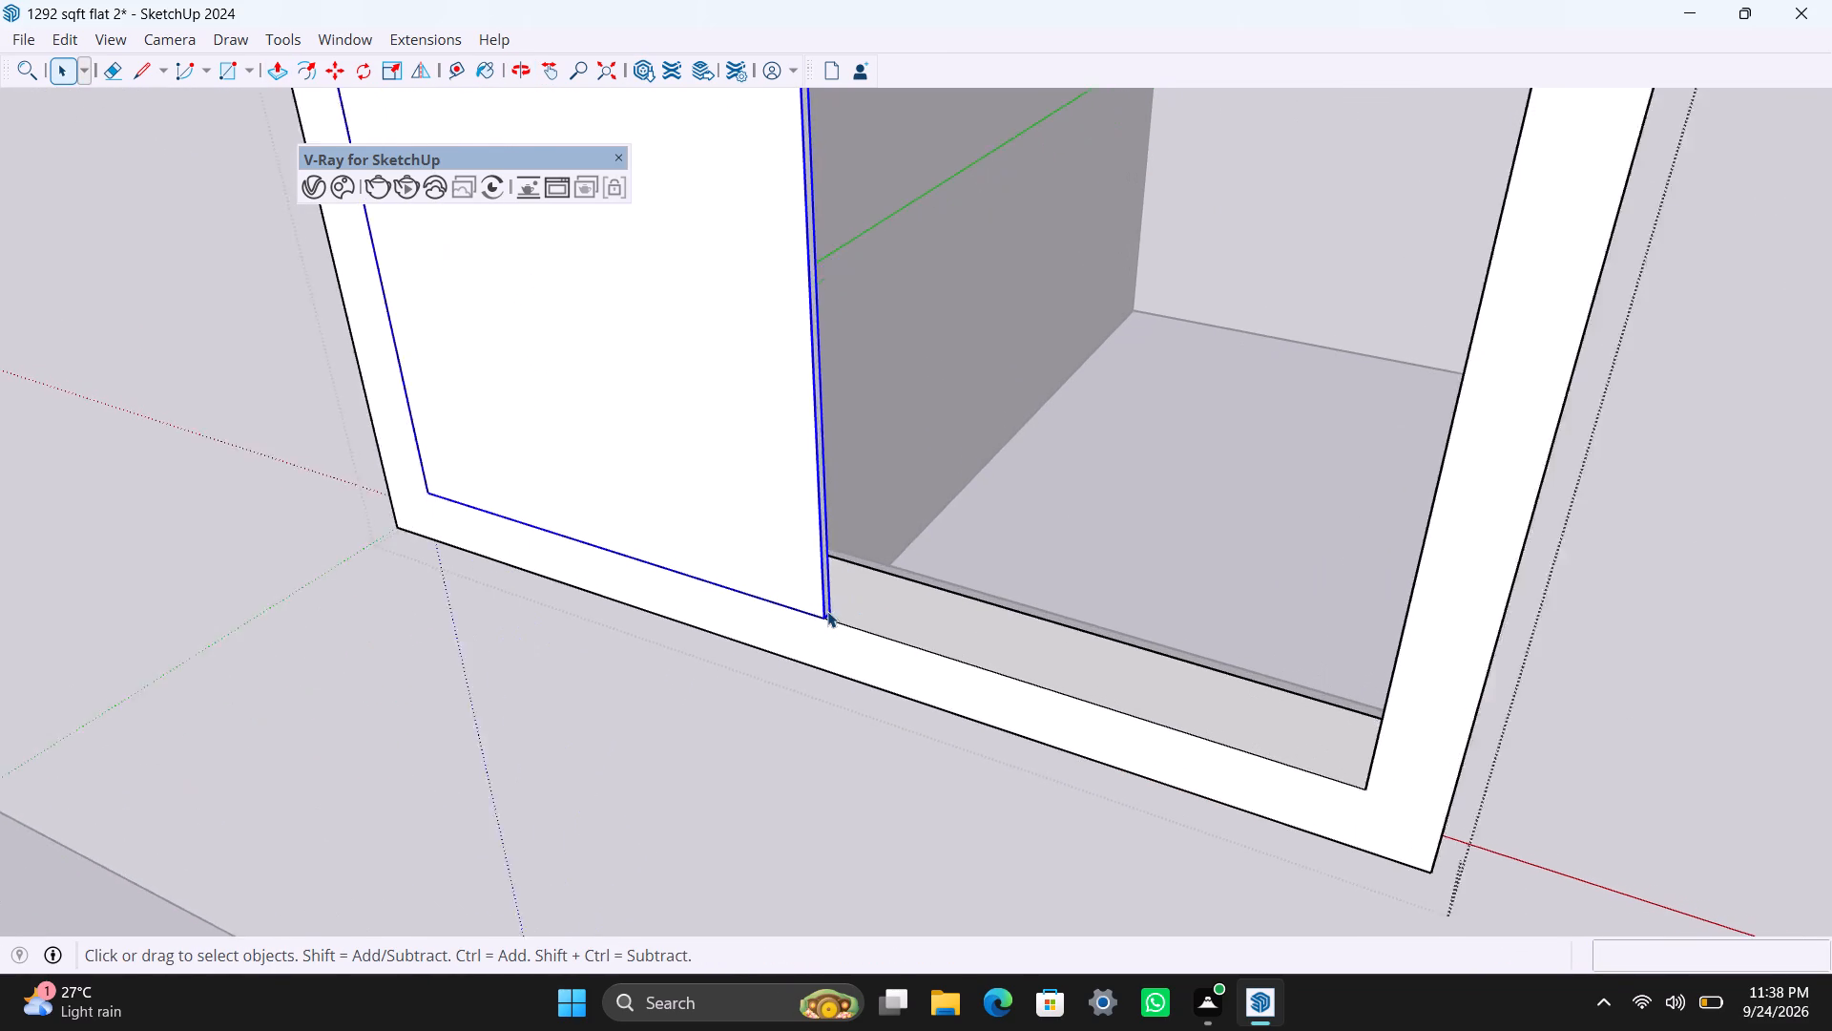
scroll(827, 611, up, 2)
key(m)
click(826, 619)
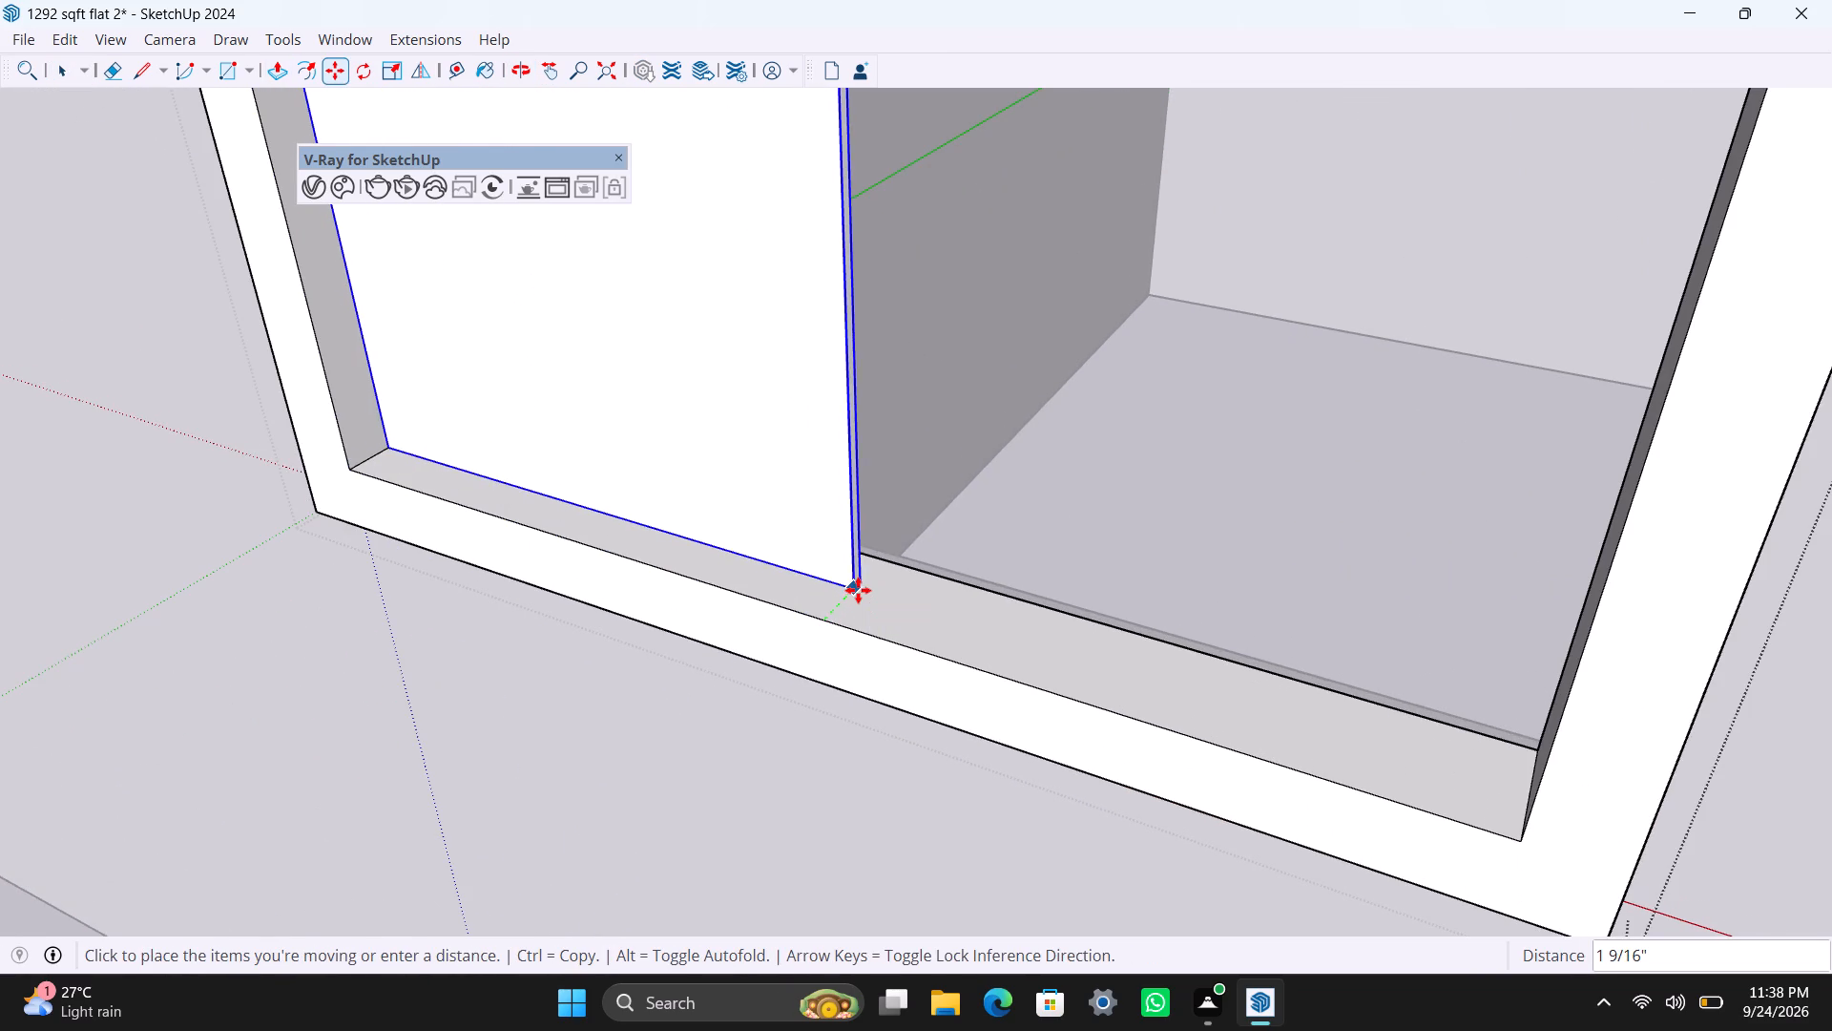
click(858, 589)
Copy the pane to the other half of the frame, set the copy back against the first pane, and close the window group.
ctrl+click(858, 589)
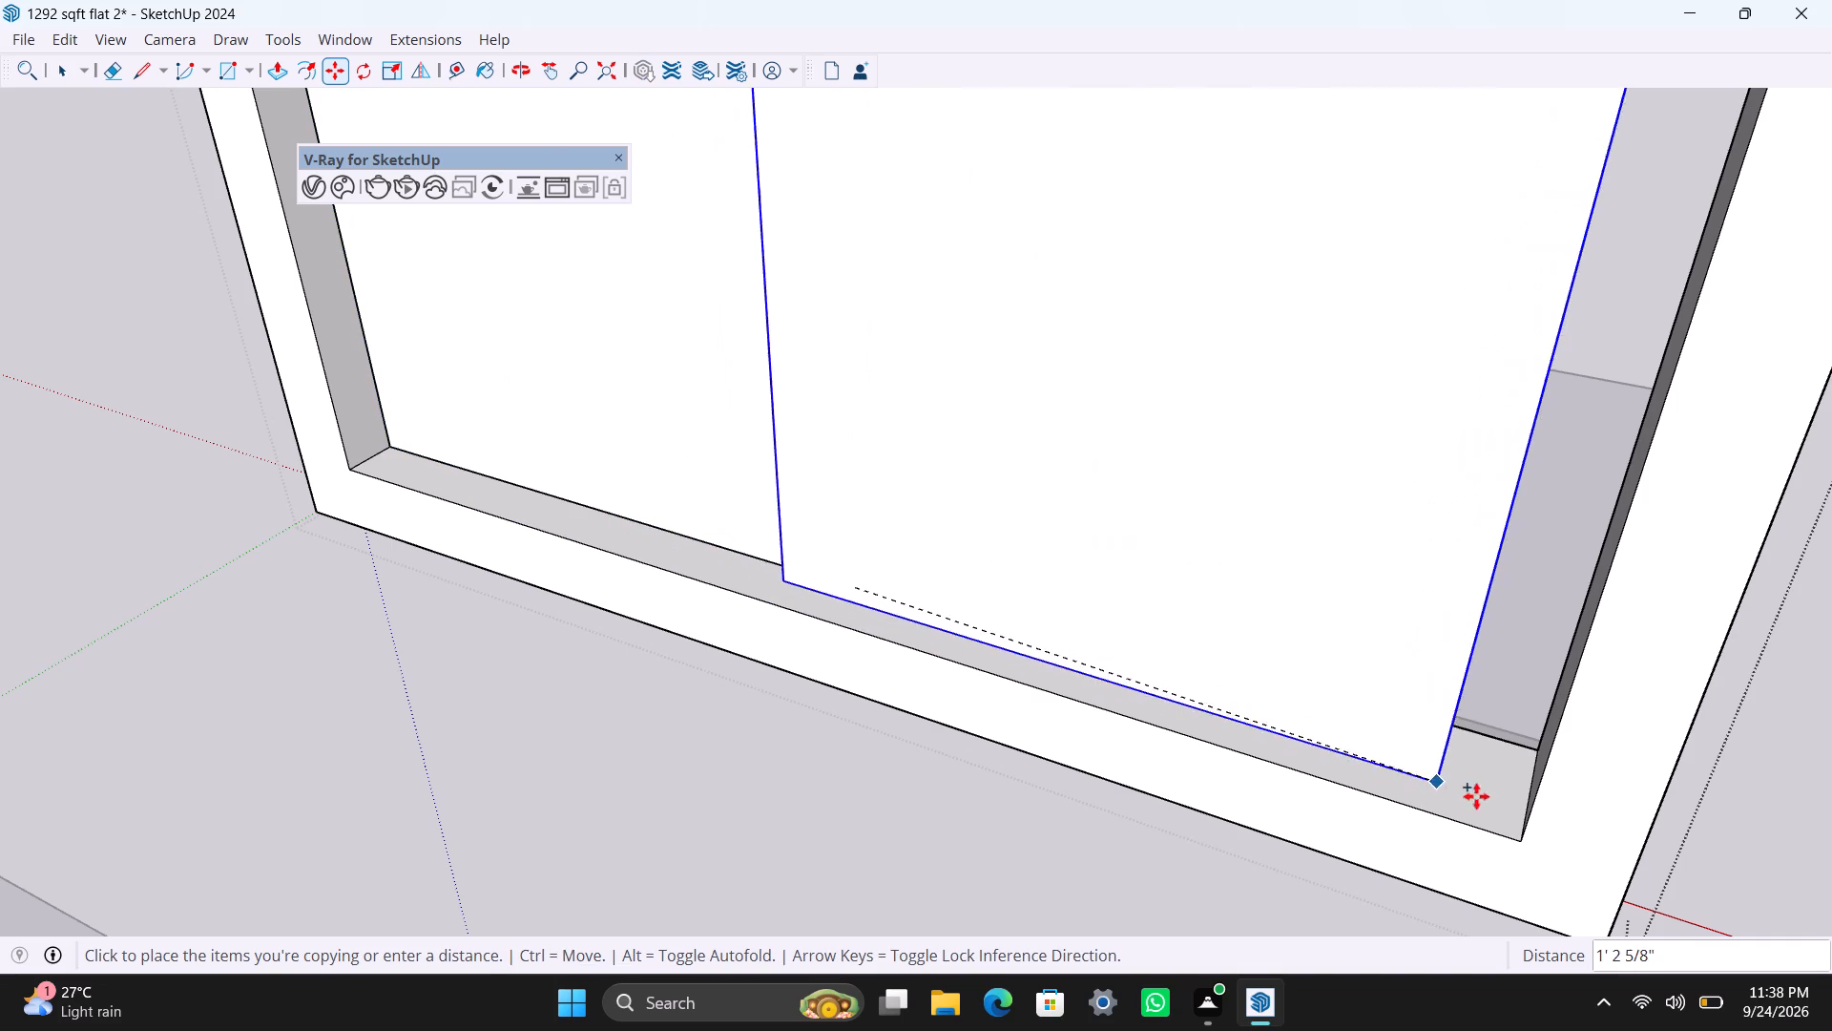
click(1521, 838)
scroll(947, 789, up, 2)
middle_drag(700, 738, 1305, 802)
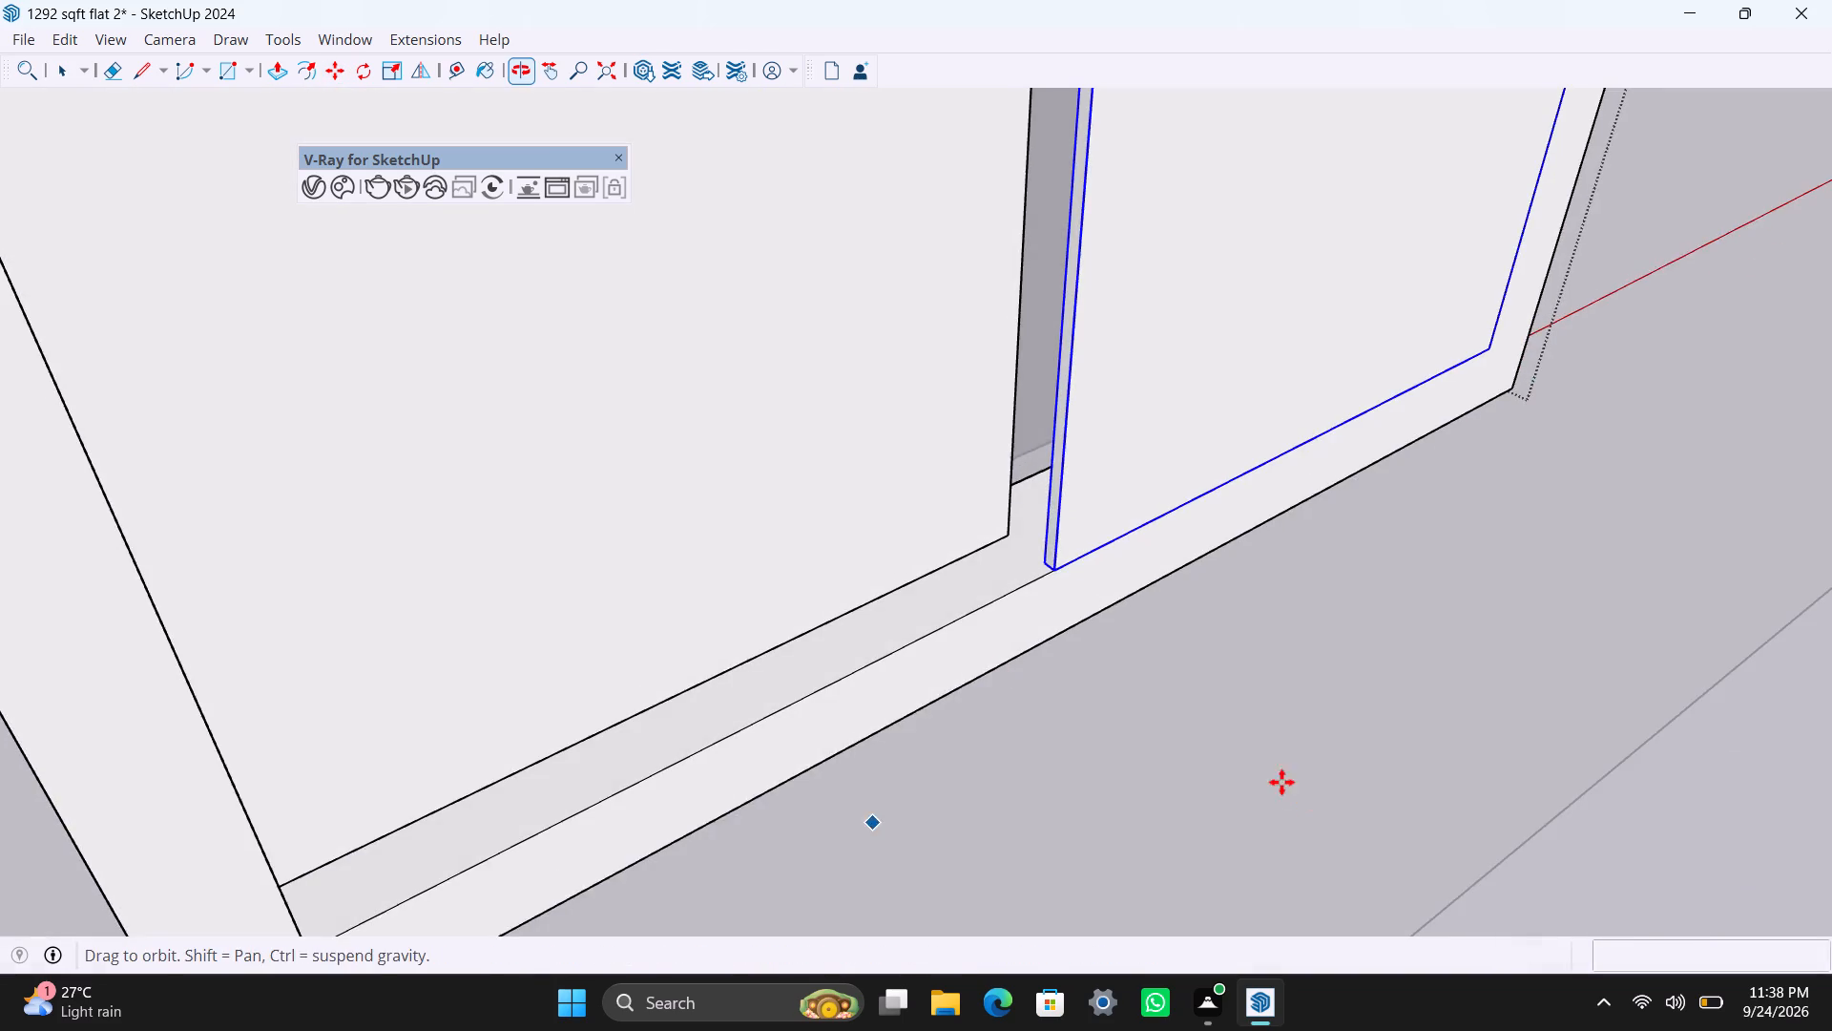
scroll(988, 635, up, 7)
click(1059, 539)
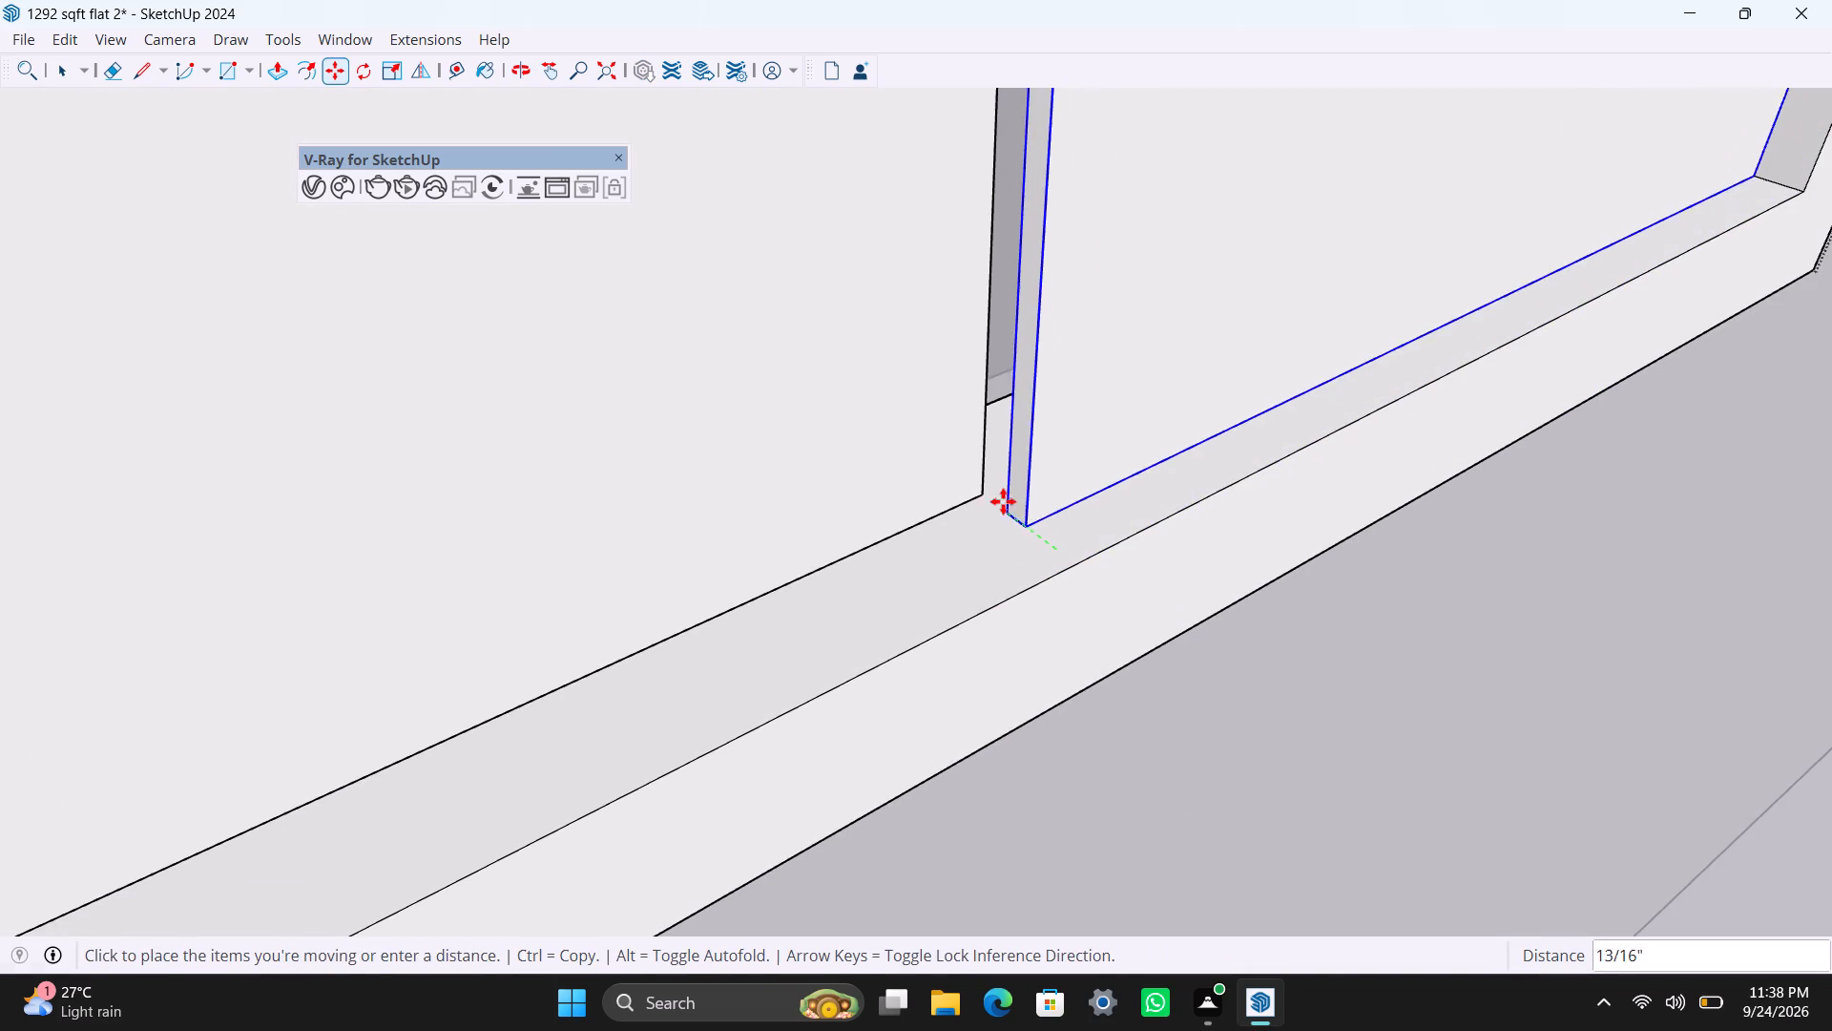
click(984, 493)
scroll(981, 554, down, 20)
scroll(981, 554, down, 3)
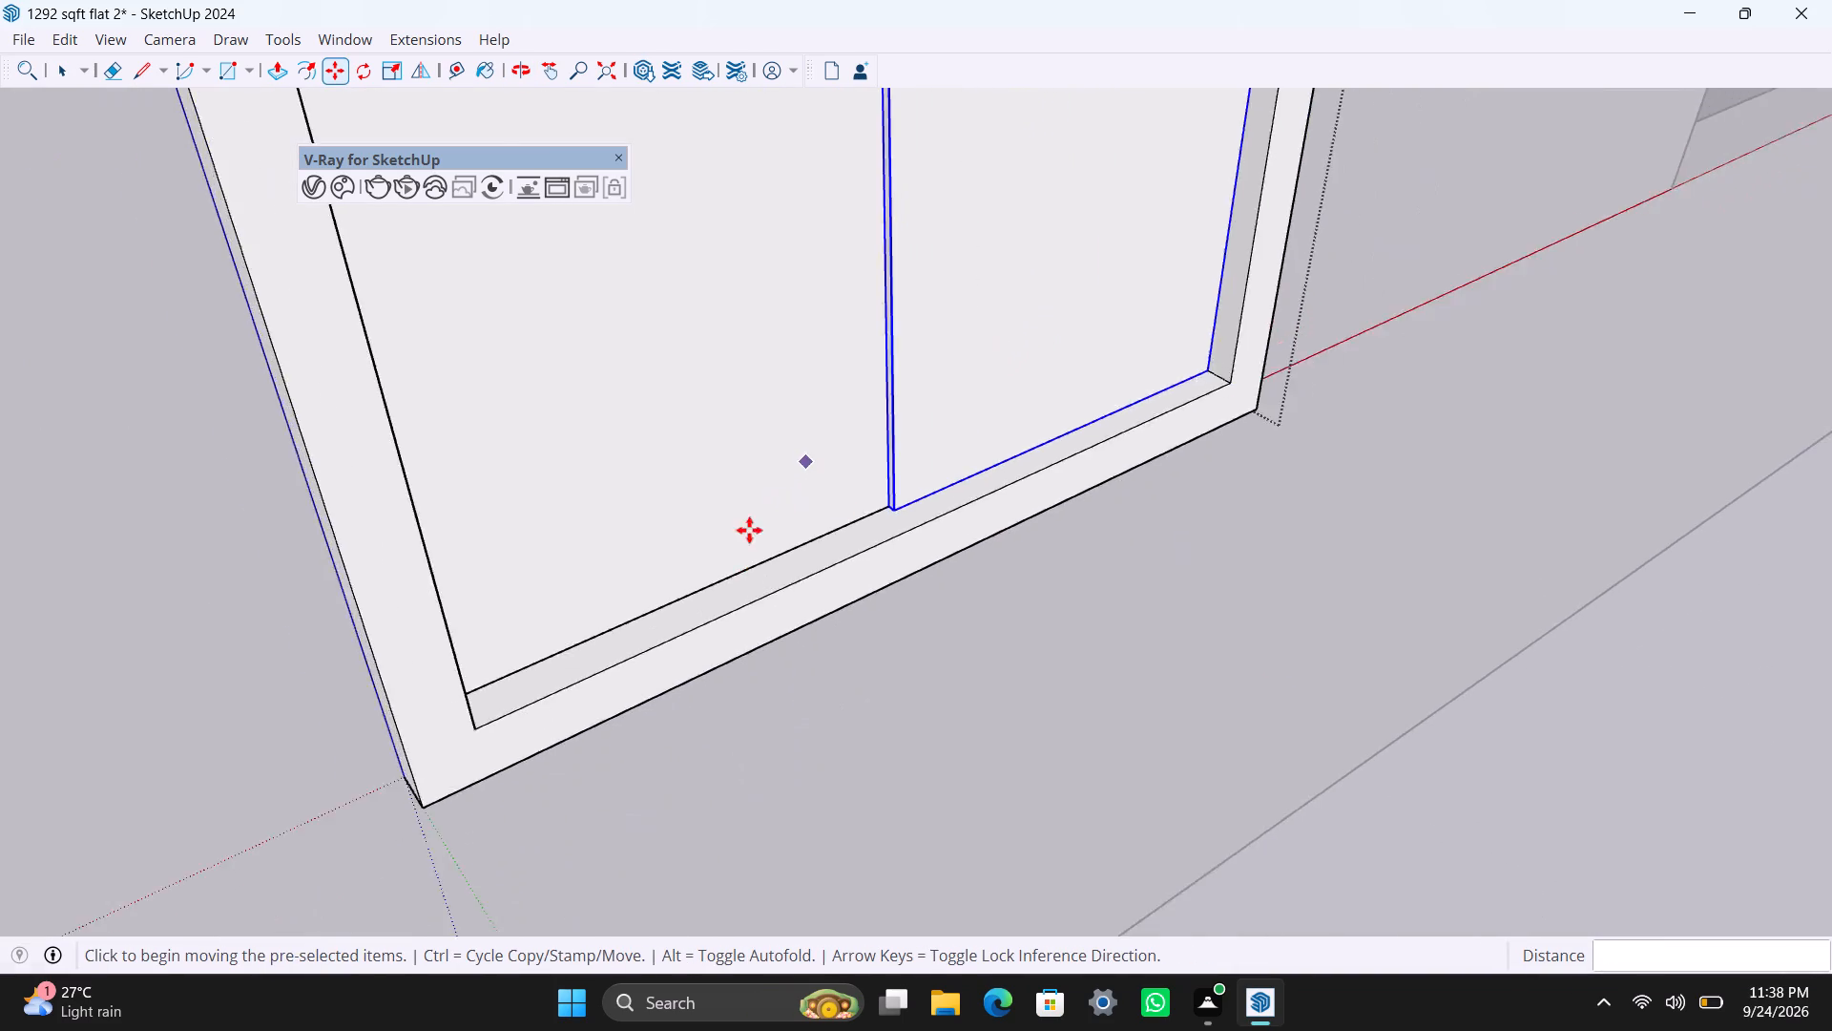
scroll(749, 530, down, 12)
key(space)
click(908, 696)
scroll(1058, 700, down, 5)
middle_drag(1131, 698, 717, 664)
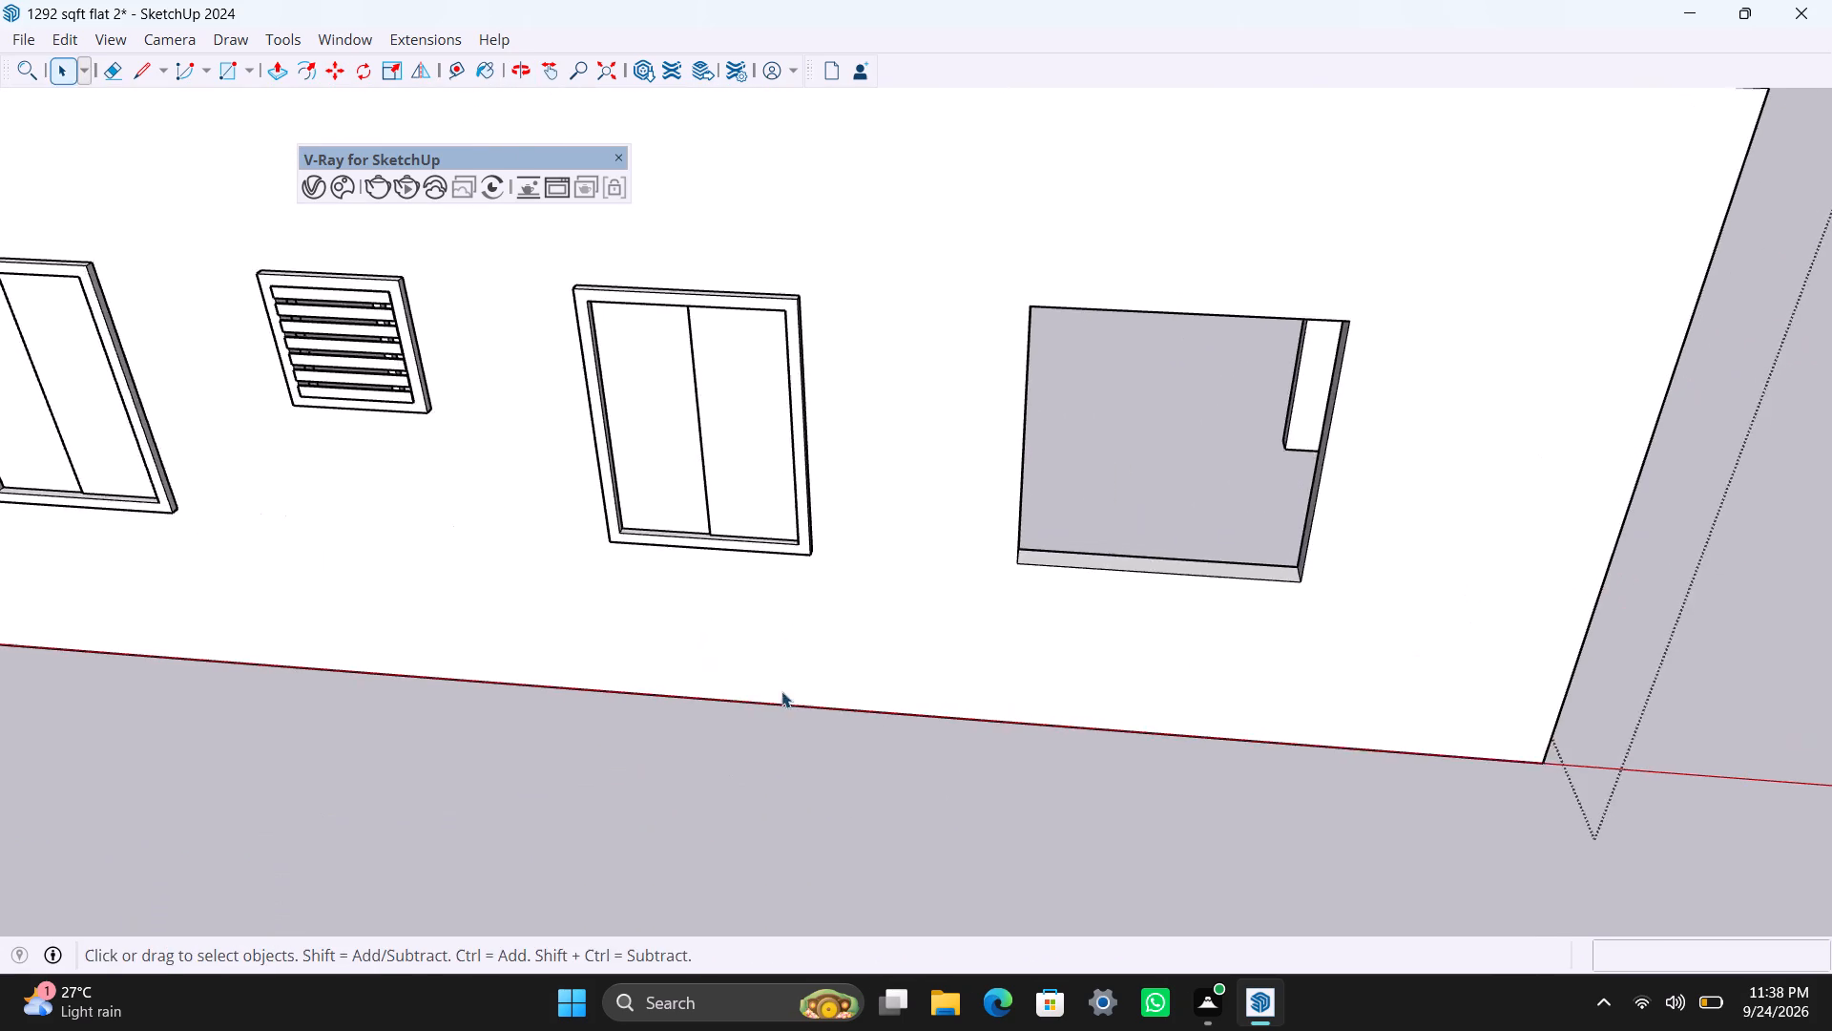
Draw a 4' by 4' rectangle over the open window opening beside the two-pane window and make it a group.
scroll(790, 711, down, 3)
shift+middle_drag(780, 715, 599, 731)
middle_drag(835, 777, 864, 770)
key(r)
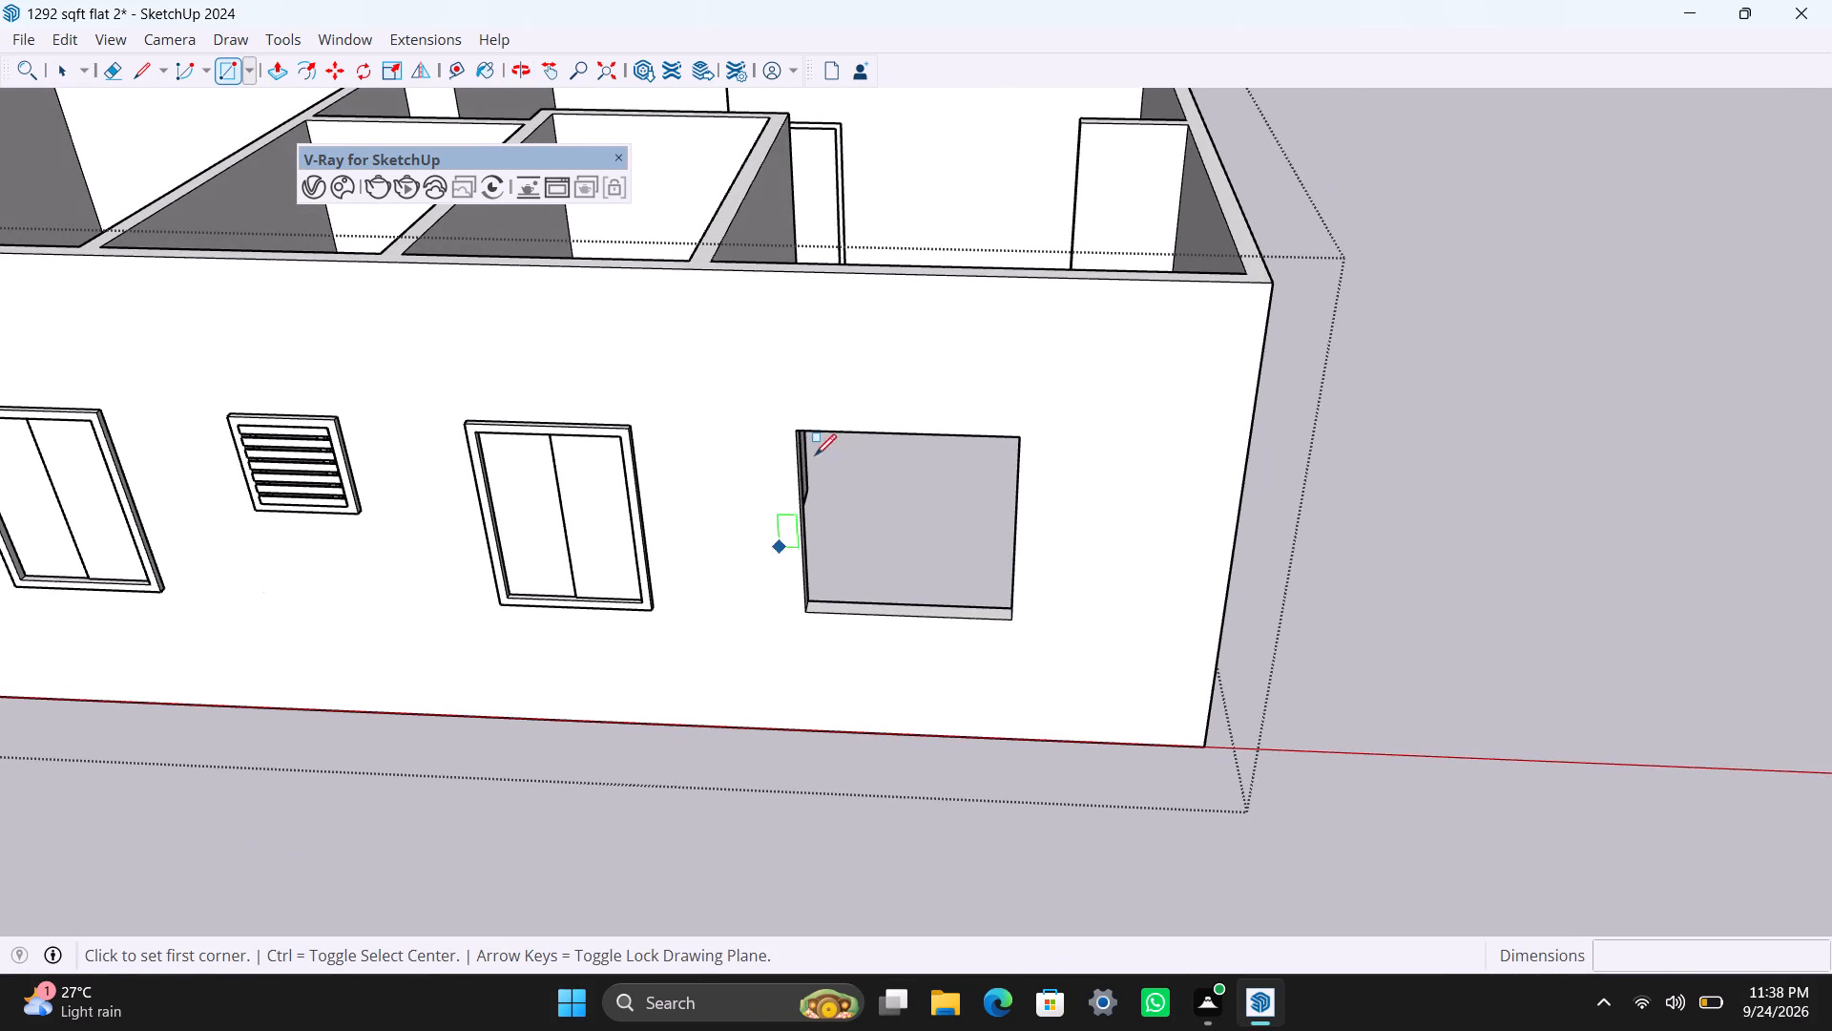
drag(797, 429, 797, 449)
click(999, 615)
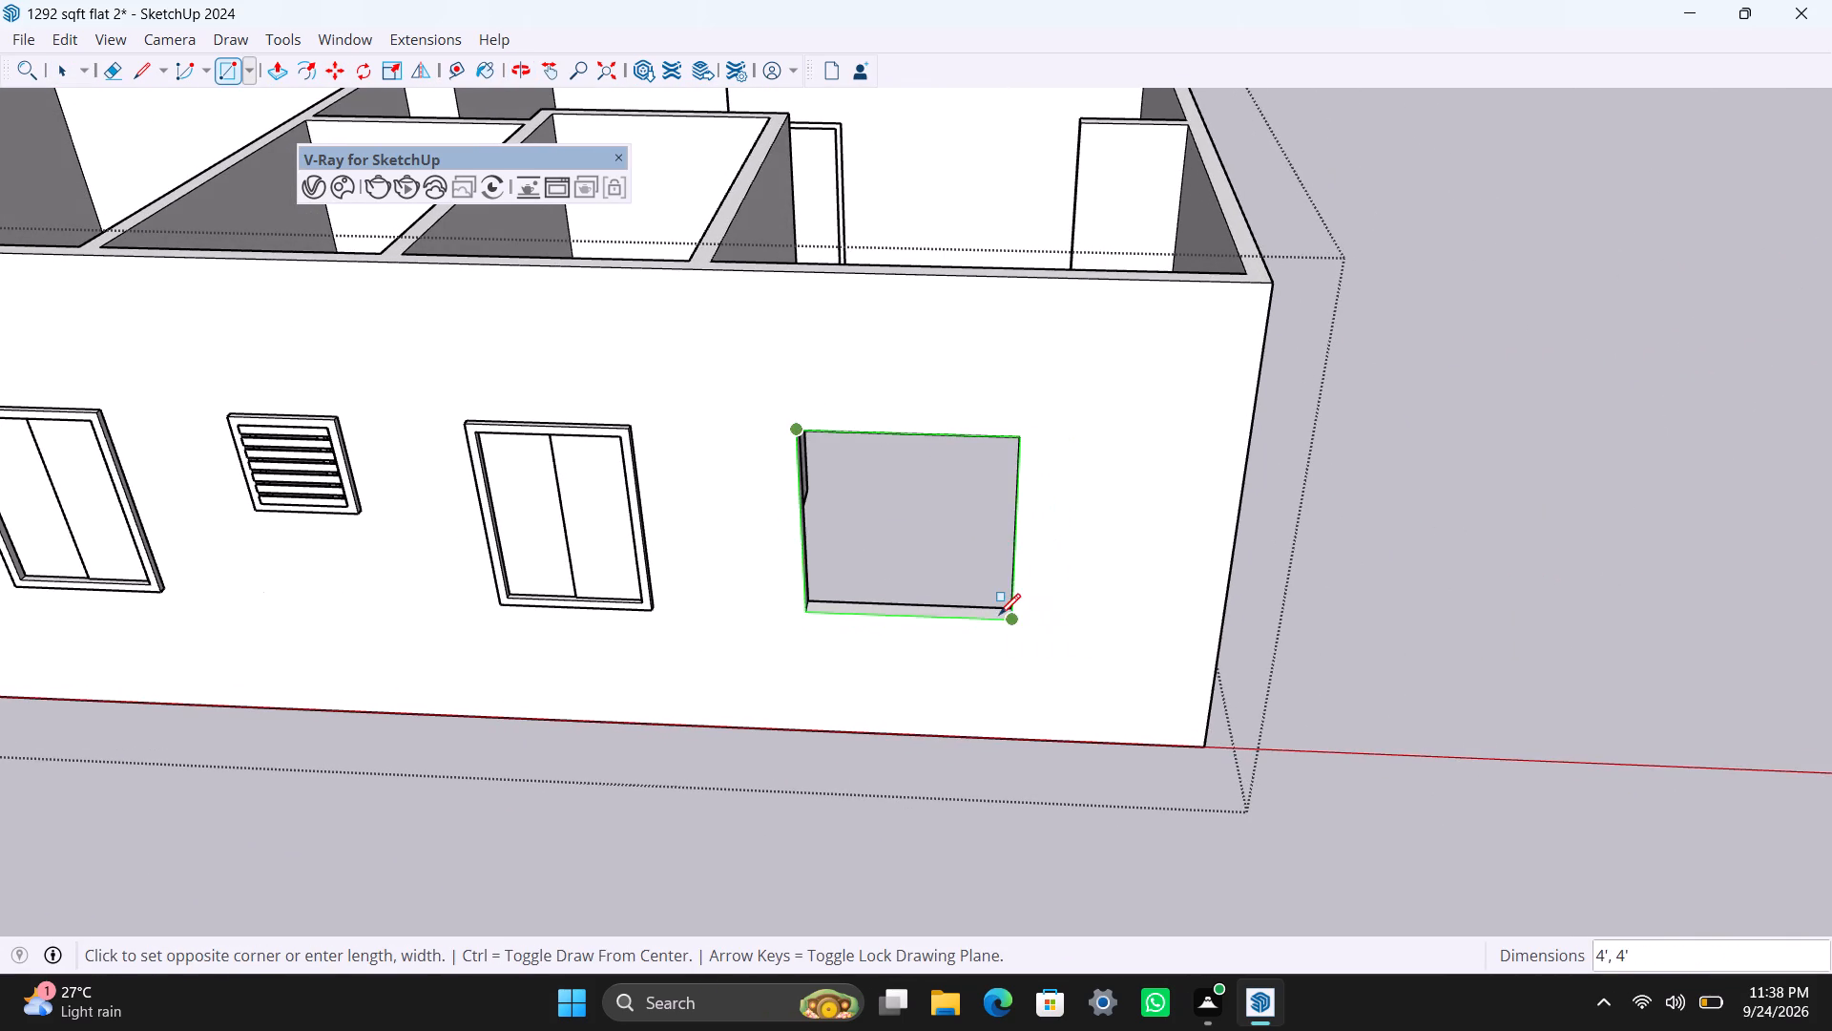
key(space)
double_click(936, 571)
right_click(930, 571)
click(1108, 694)
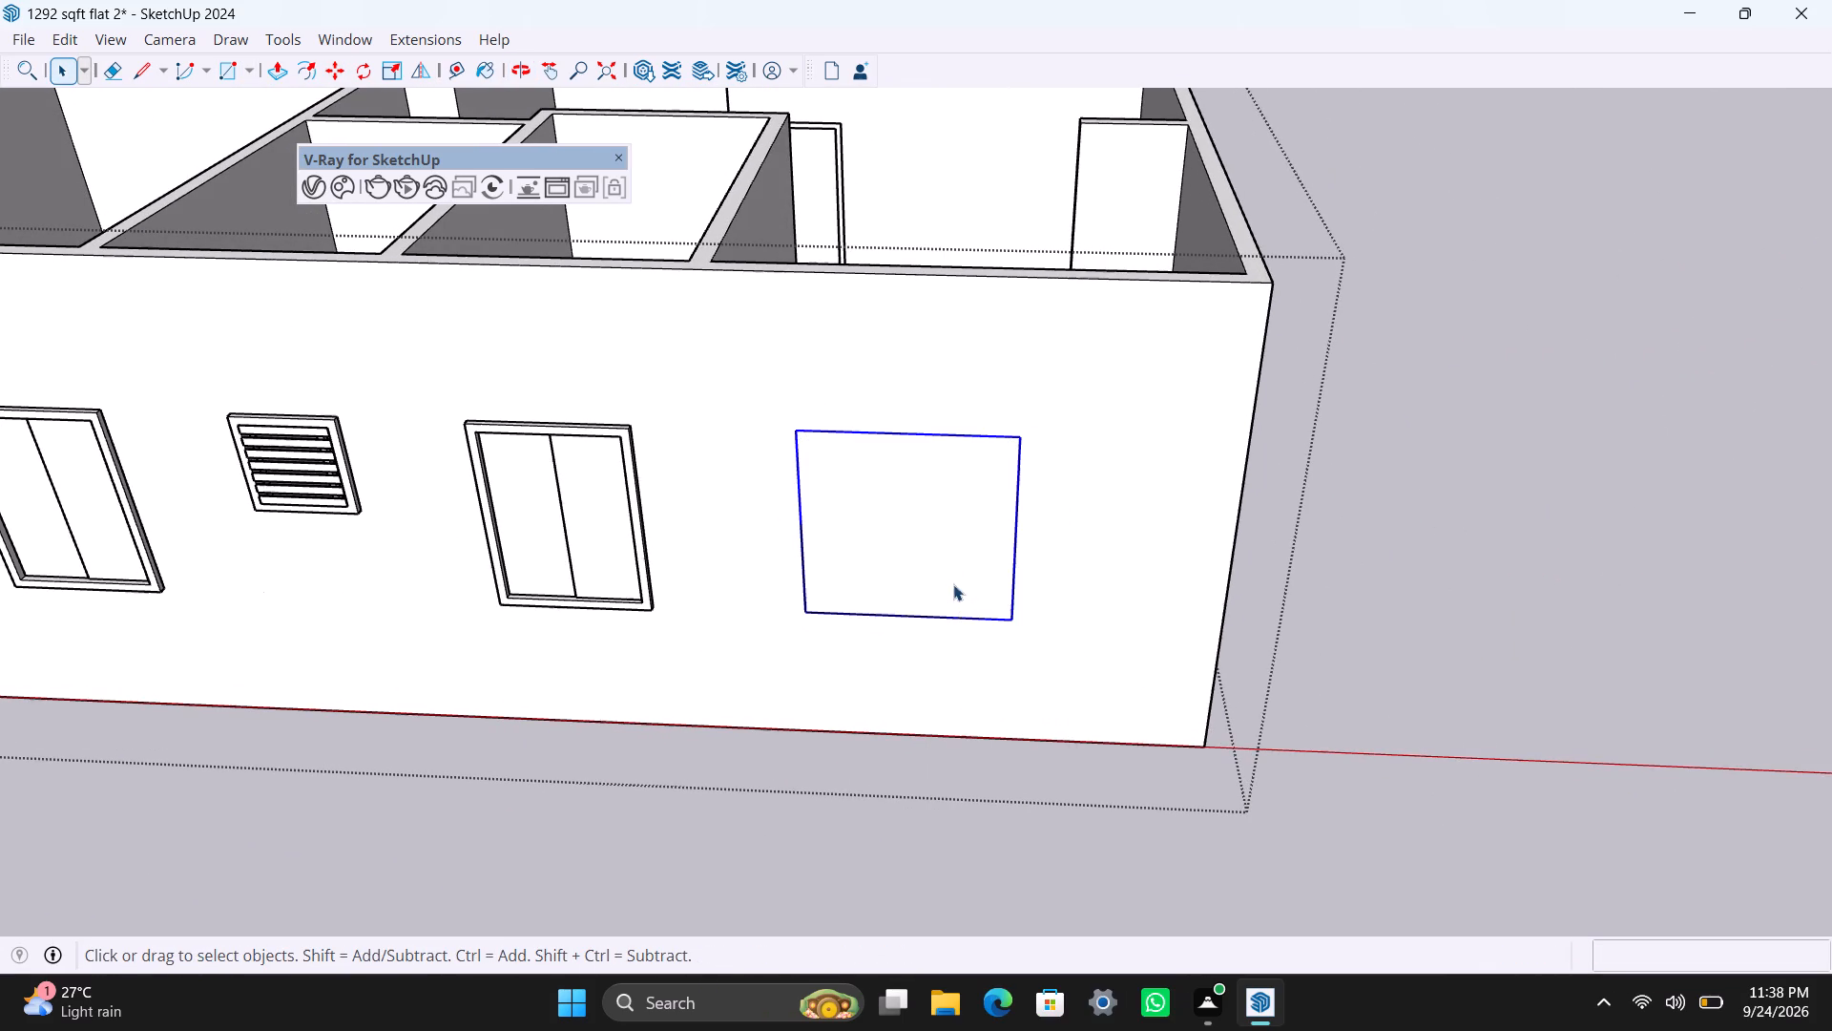
Inside the new window group, offset the rectangle's edges 2" inward and delete the inner face to leave a frame.
double_click(884, 515)
click(876, 511)
key(f)
click(822, 485)
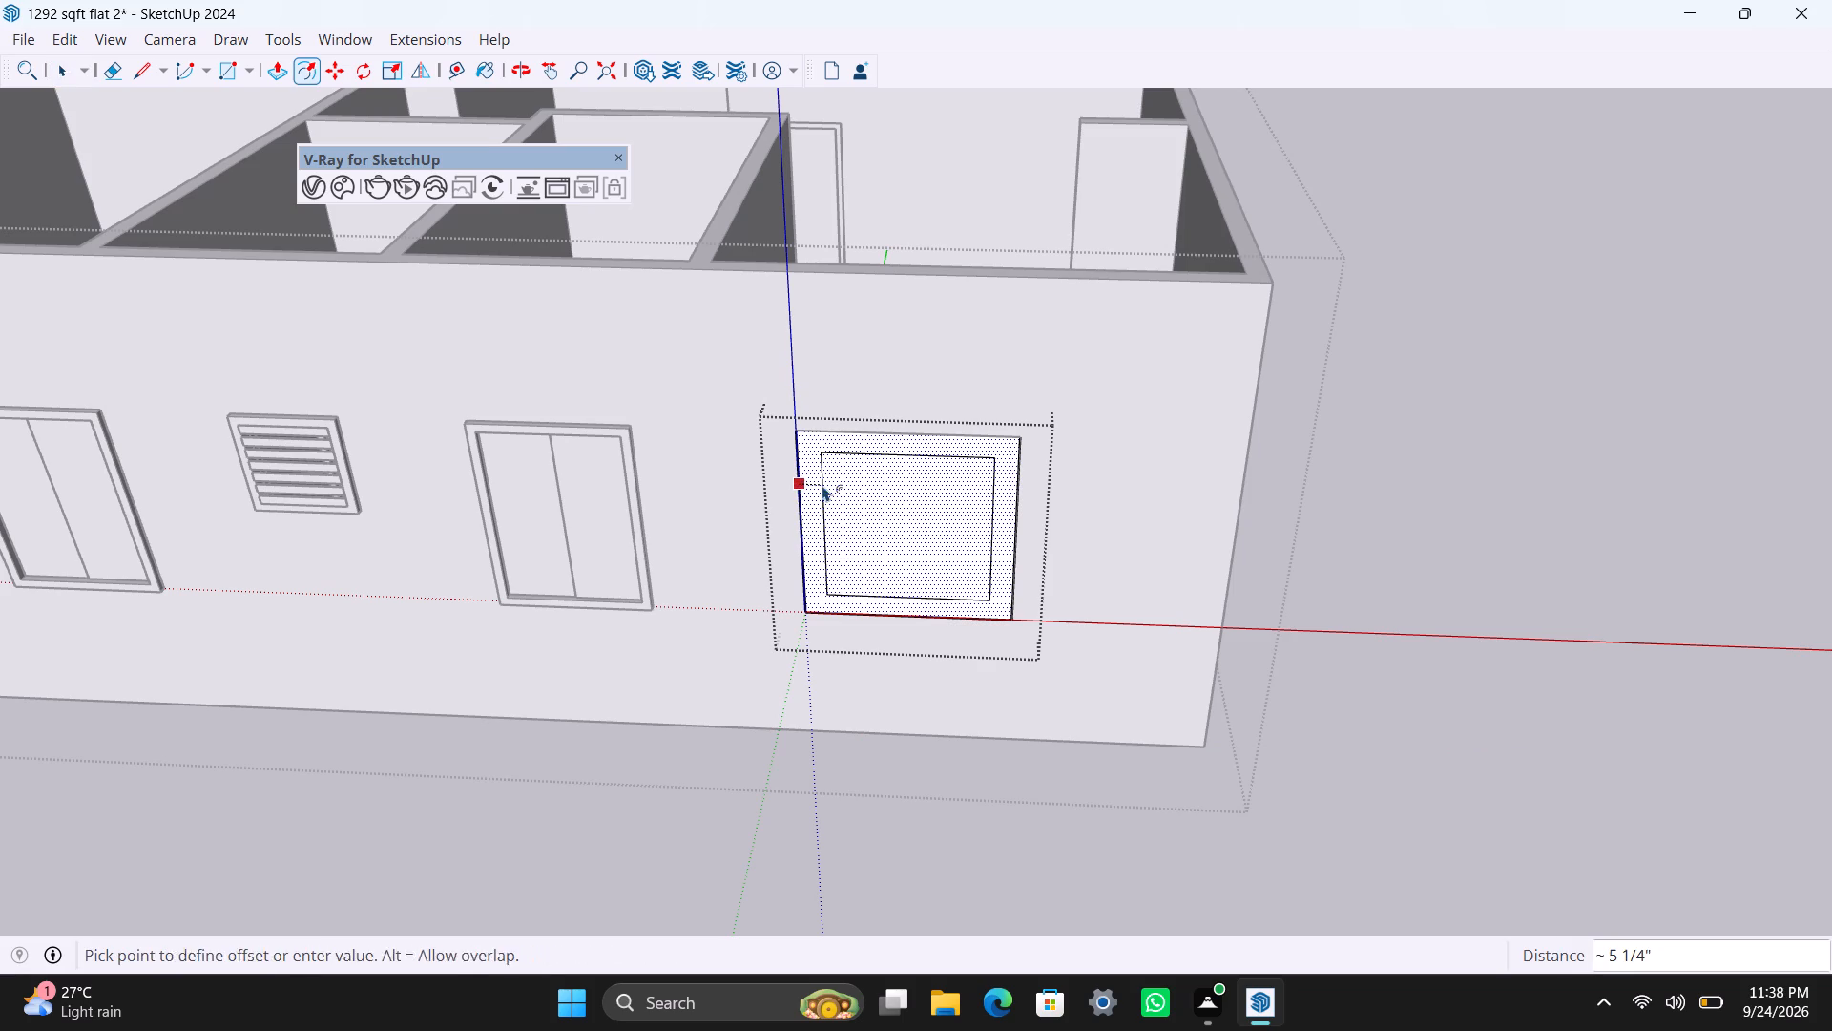
text(2")
key(Return)
key(space)
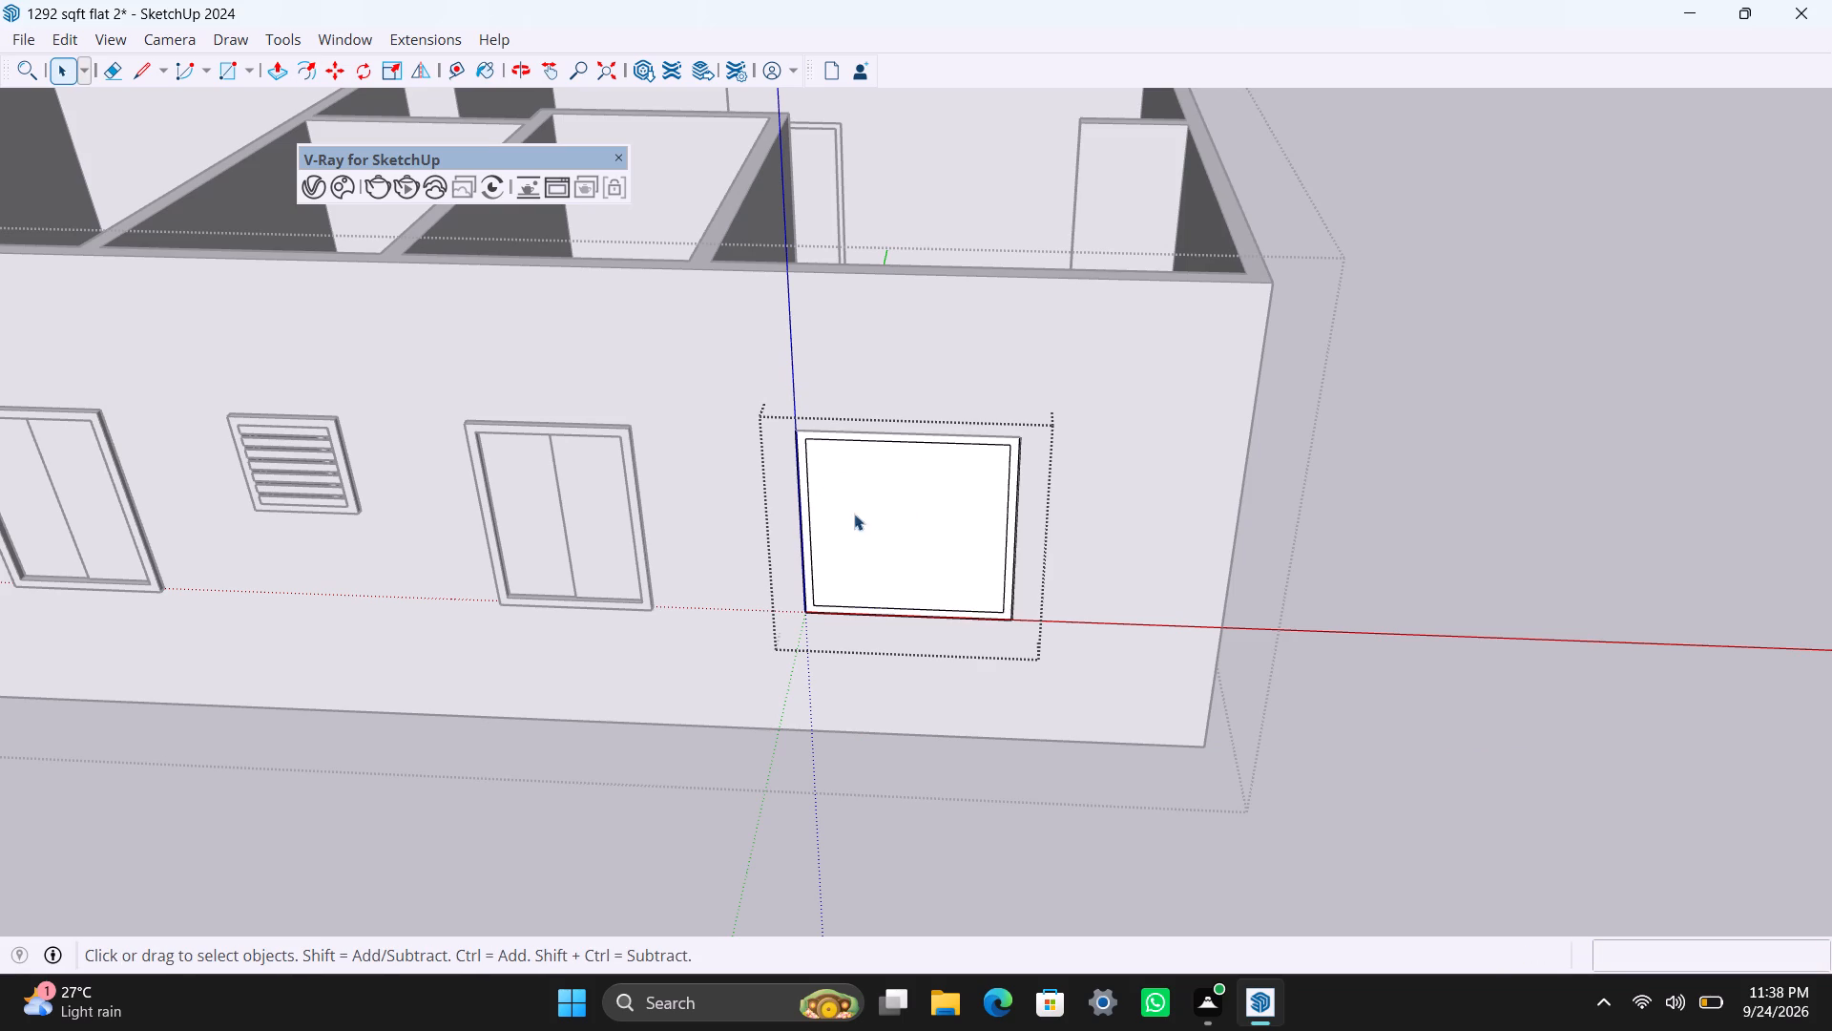
click(866, 515)
key(Delete)
Push/pull the 4' by 4' window's frame face 1.5", and push/pull it a second time by 1.5".
scroll(825, 640, up, 6)
click(793, 560)
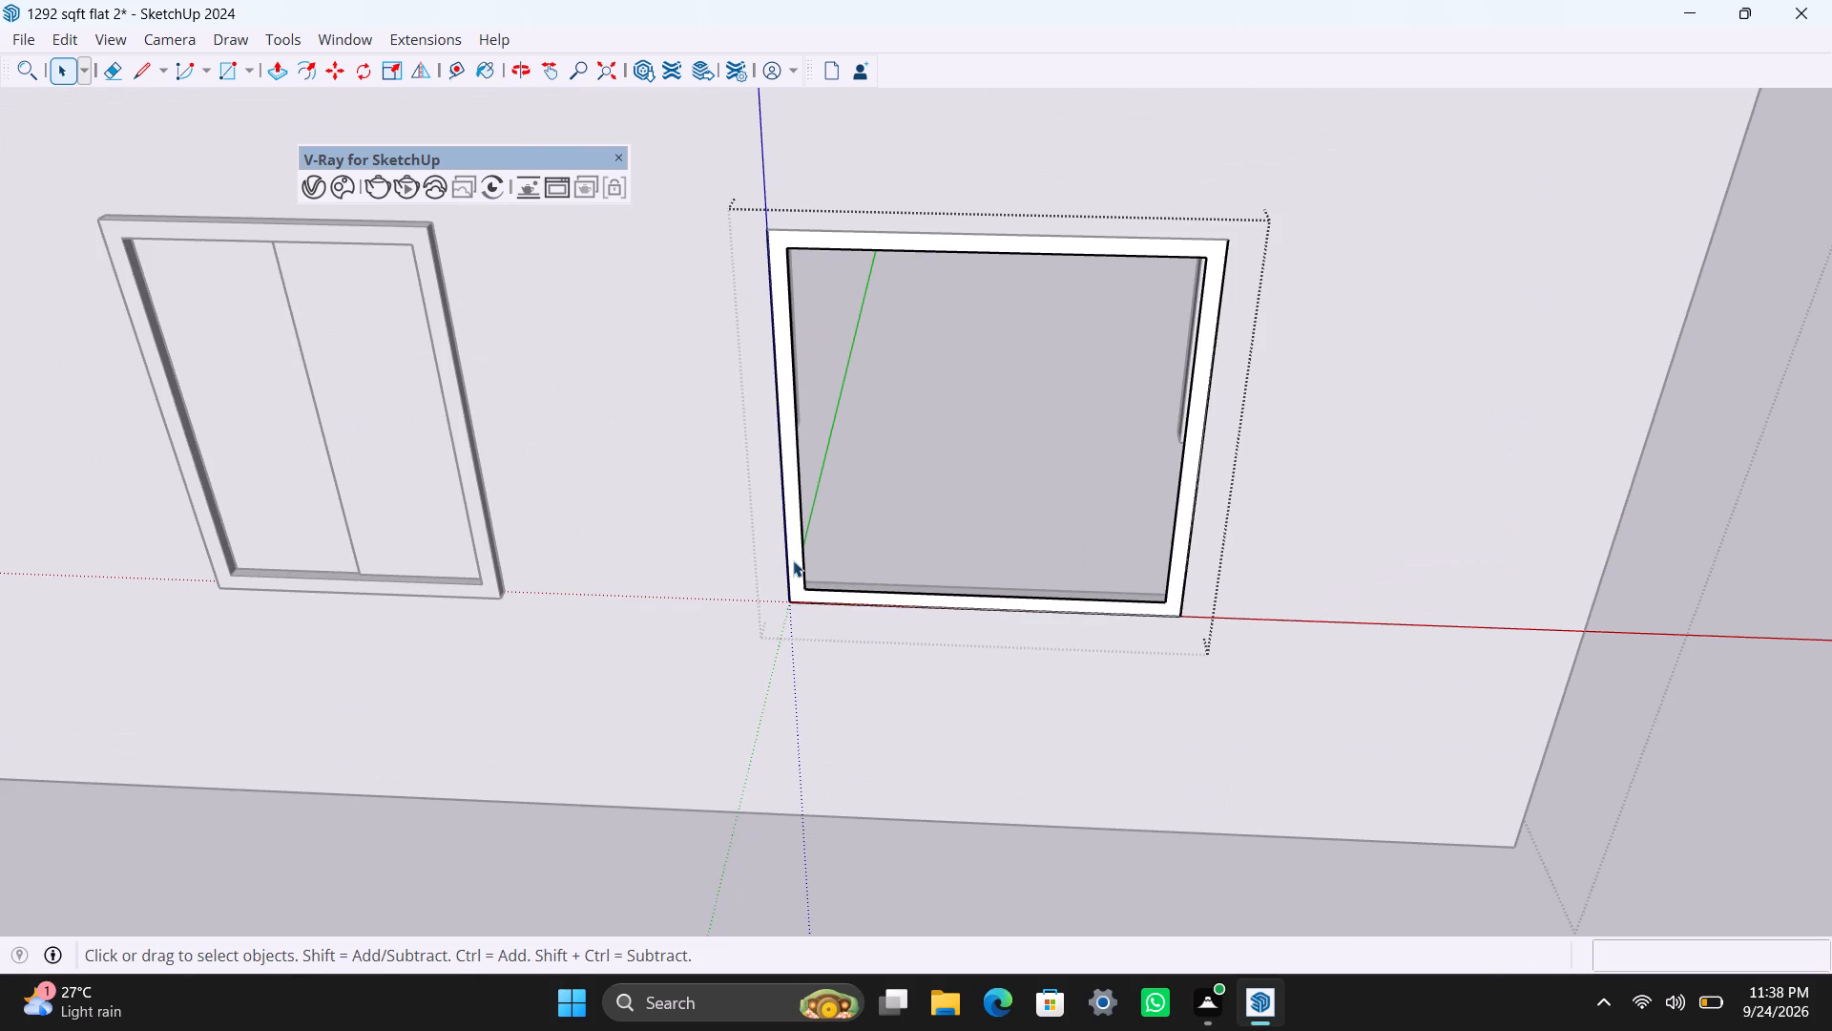
key(p)
drag(793, 560, 810, 537)
text(1.5")
key(Return)
drag(802, 562, 800, 577)
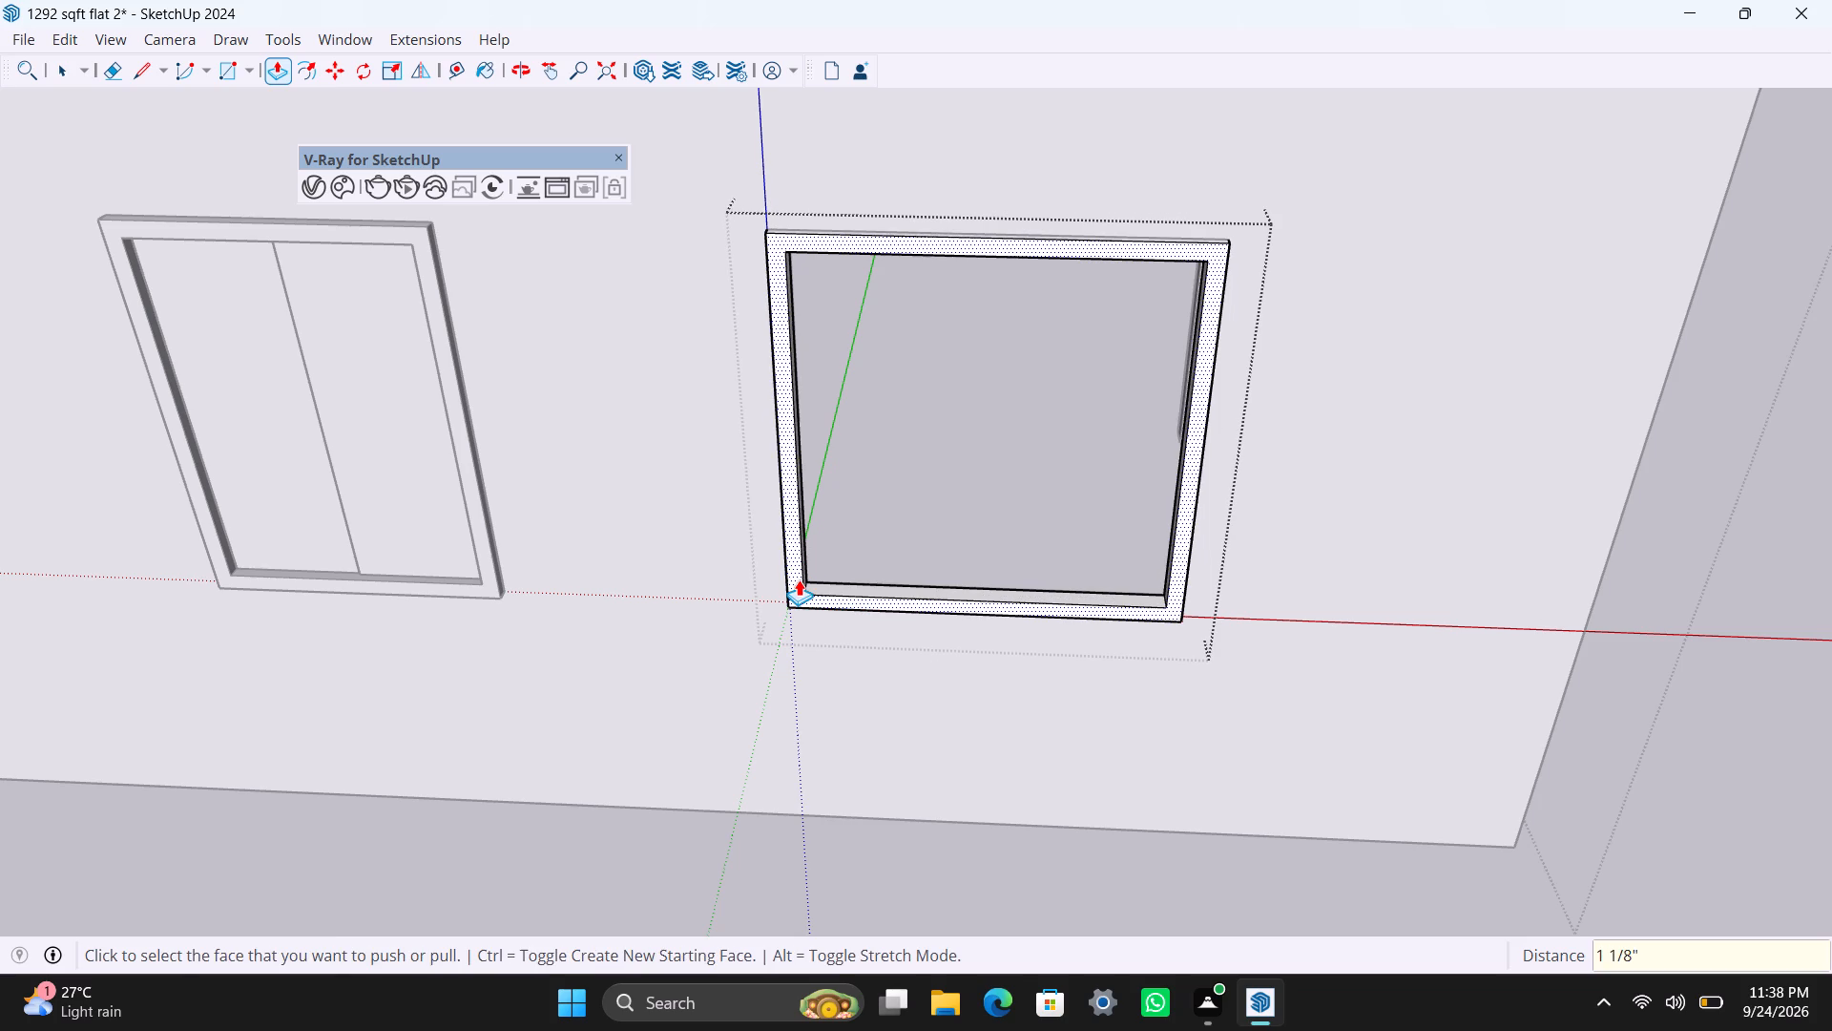
text(1.5")
key(Return)
key(space)
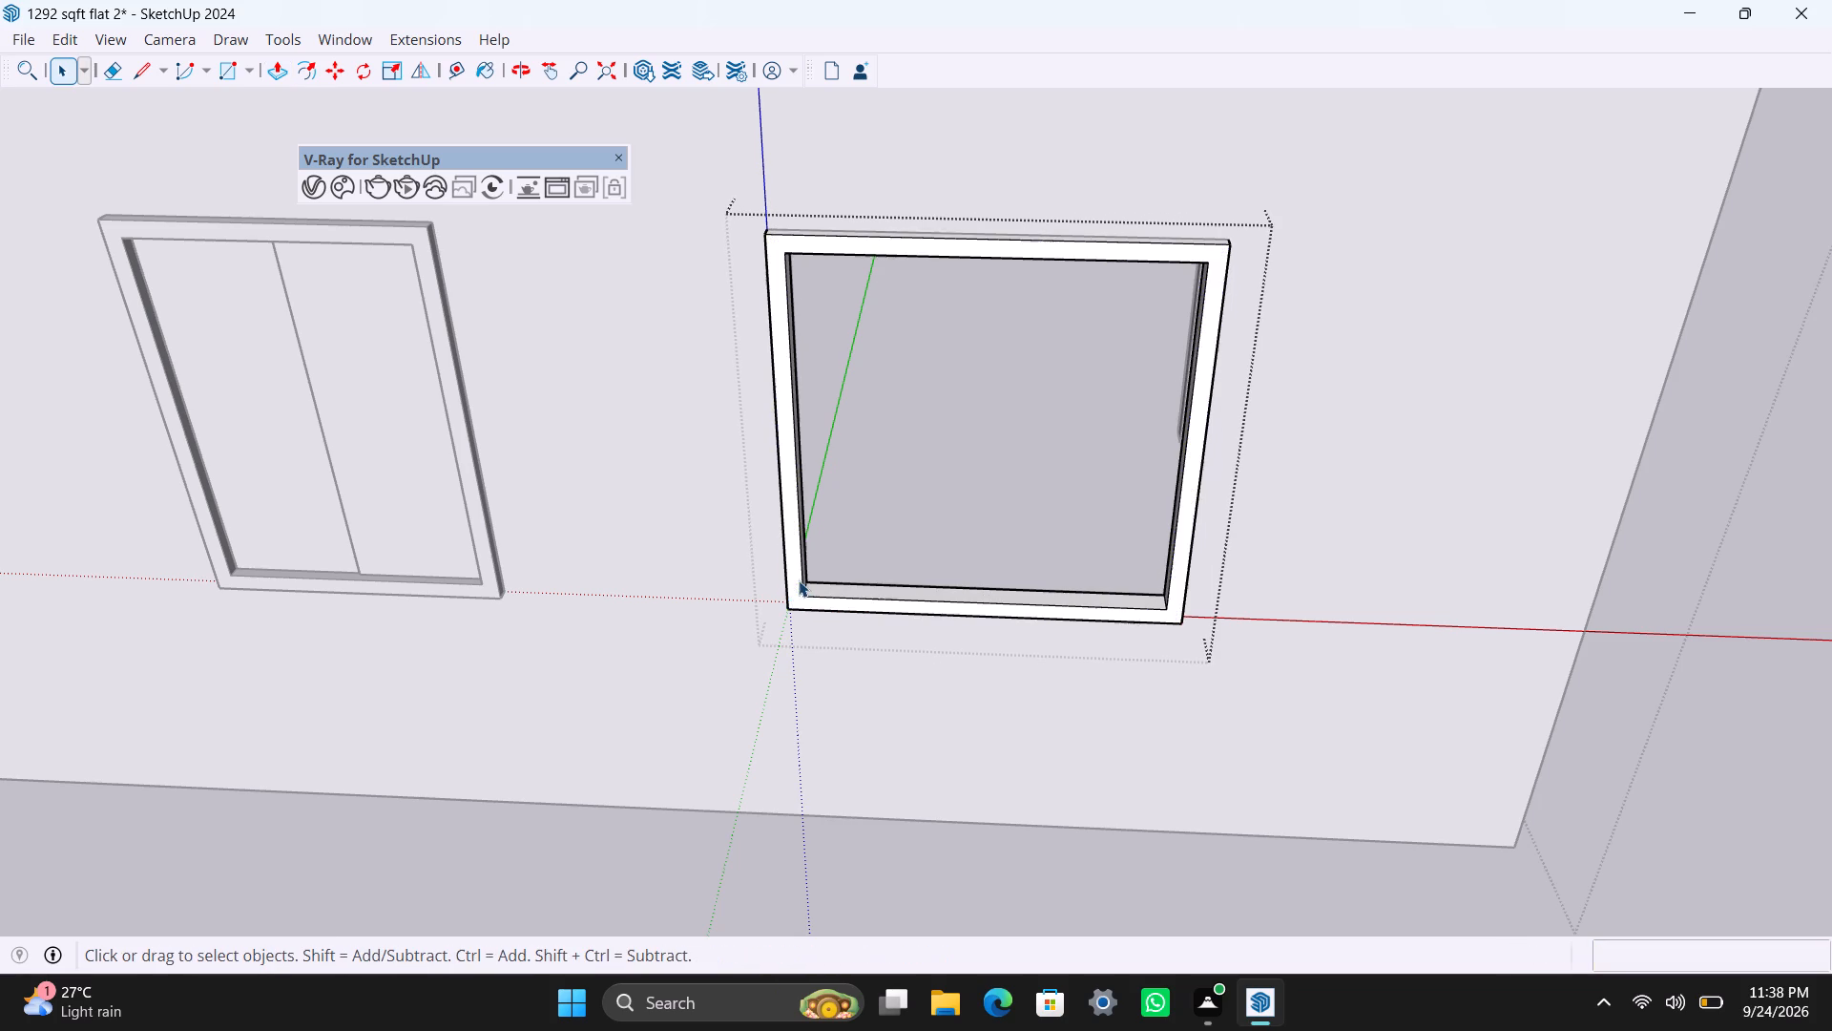
Draw a pane rectangle over half of the frame opening, ending at the sill's midpoint, and delete the face in the other half.
scroll(805, 583, down, 2)
key(r)
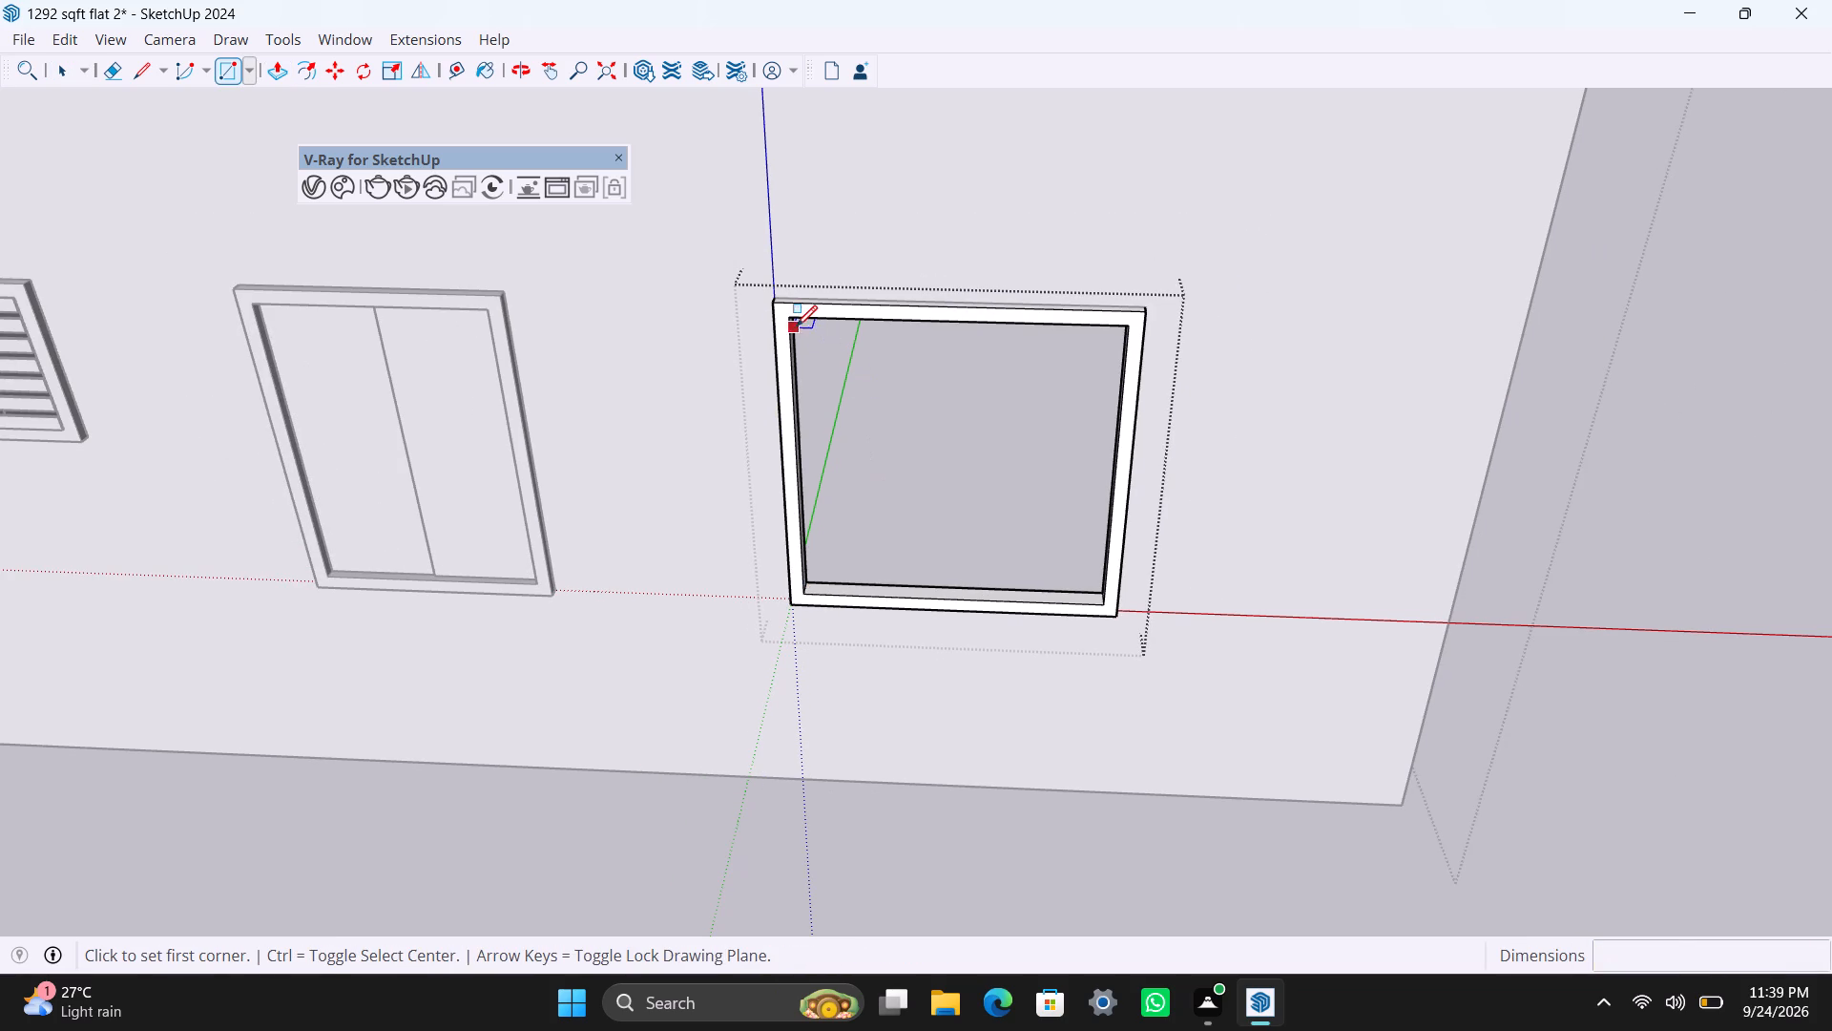
click(796, 324)
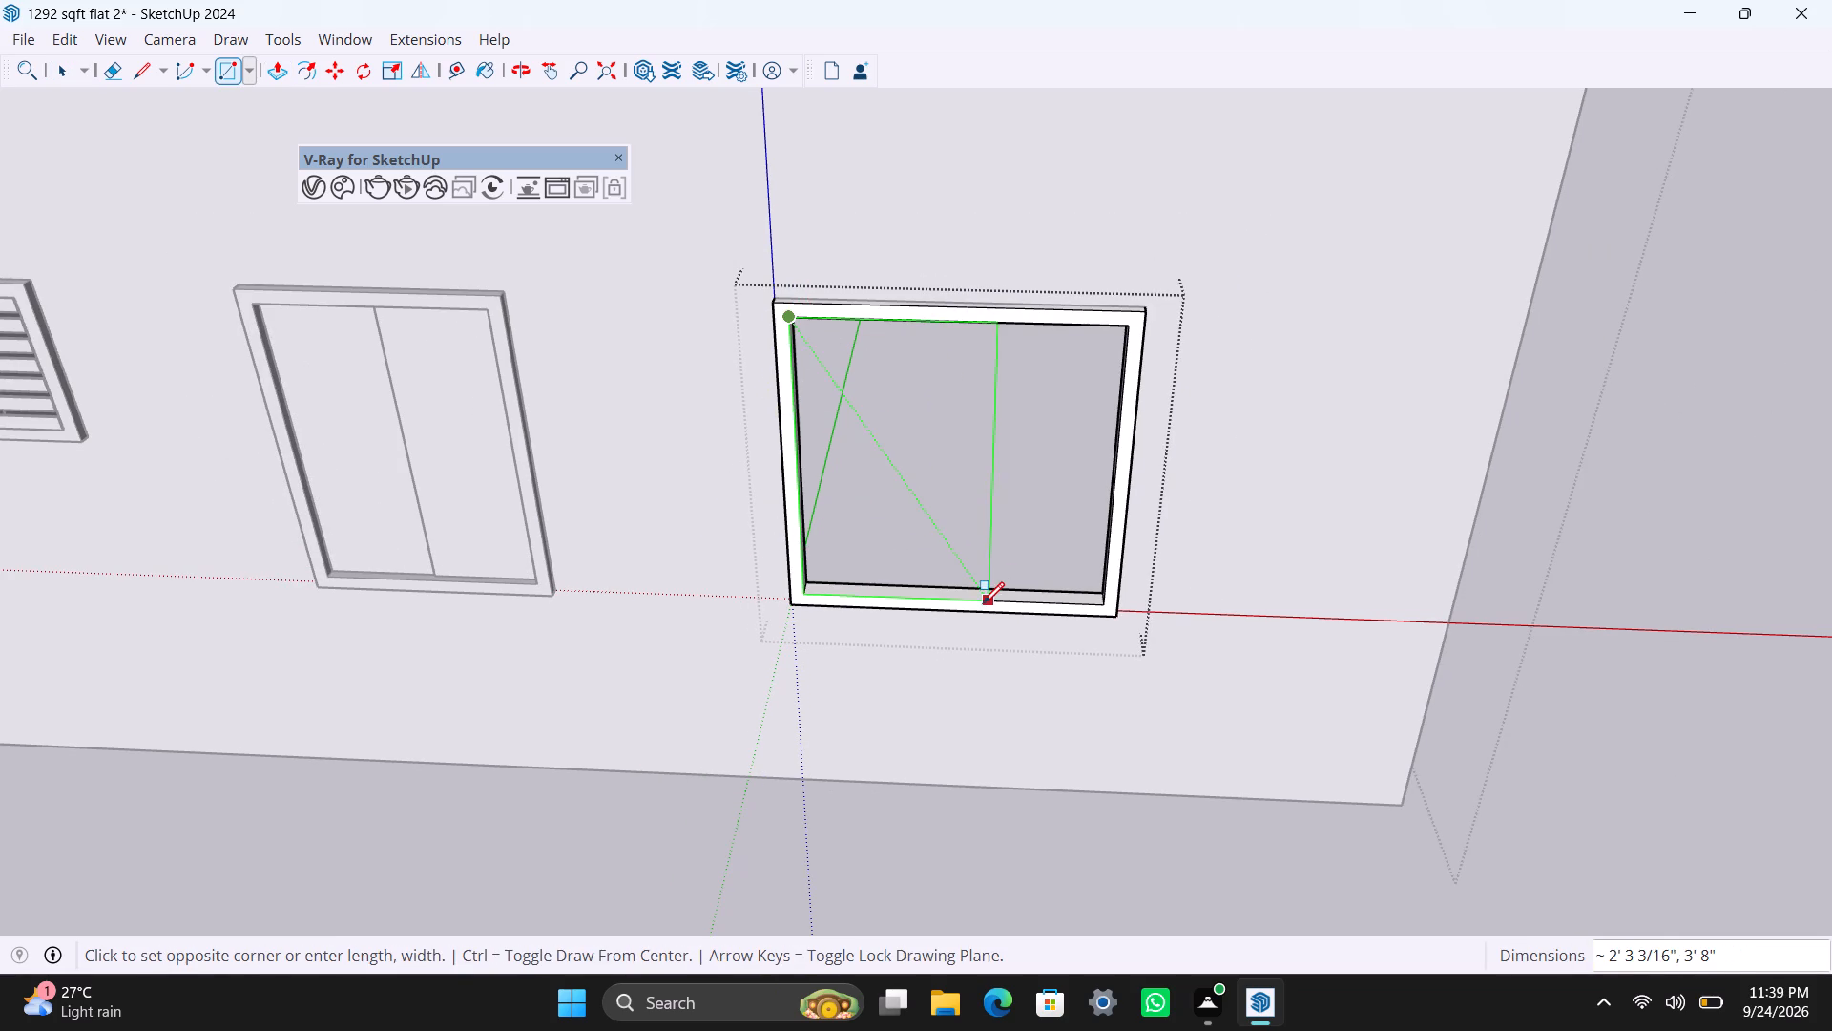
click(951, 598)
key(space)
click(1008, 544)
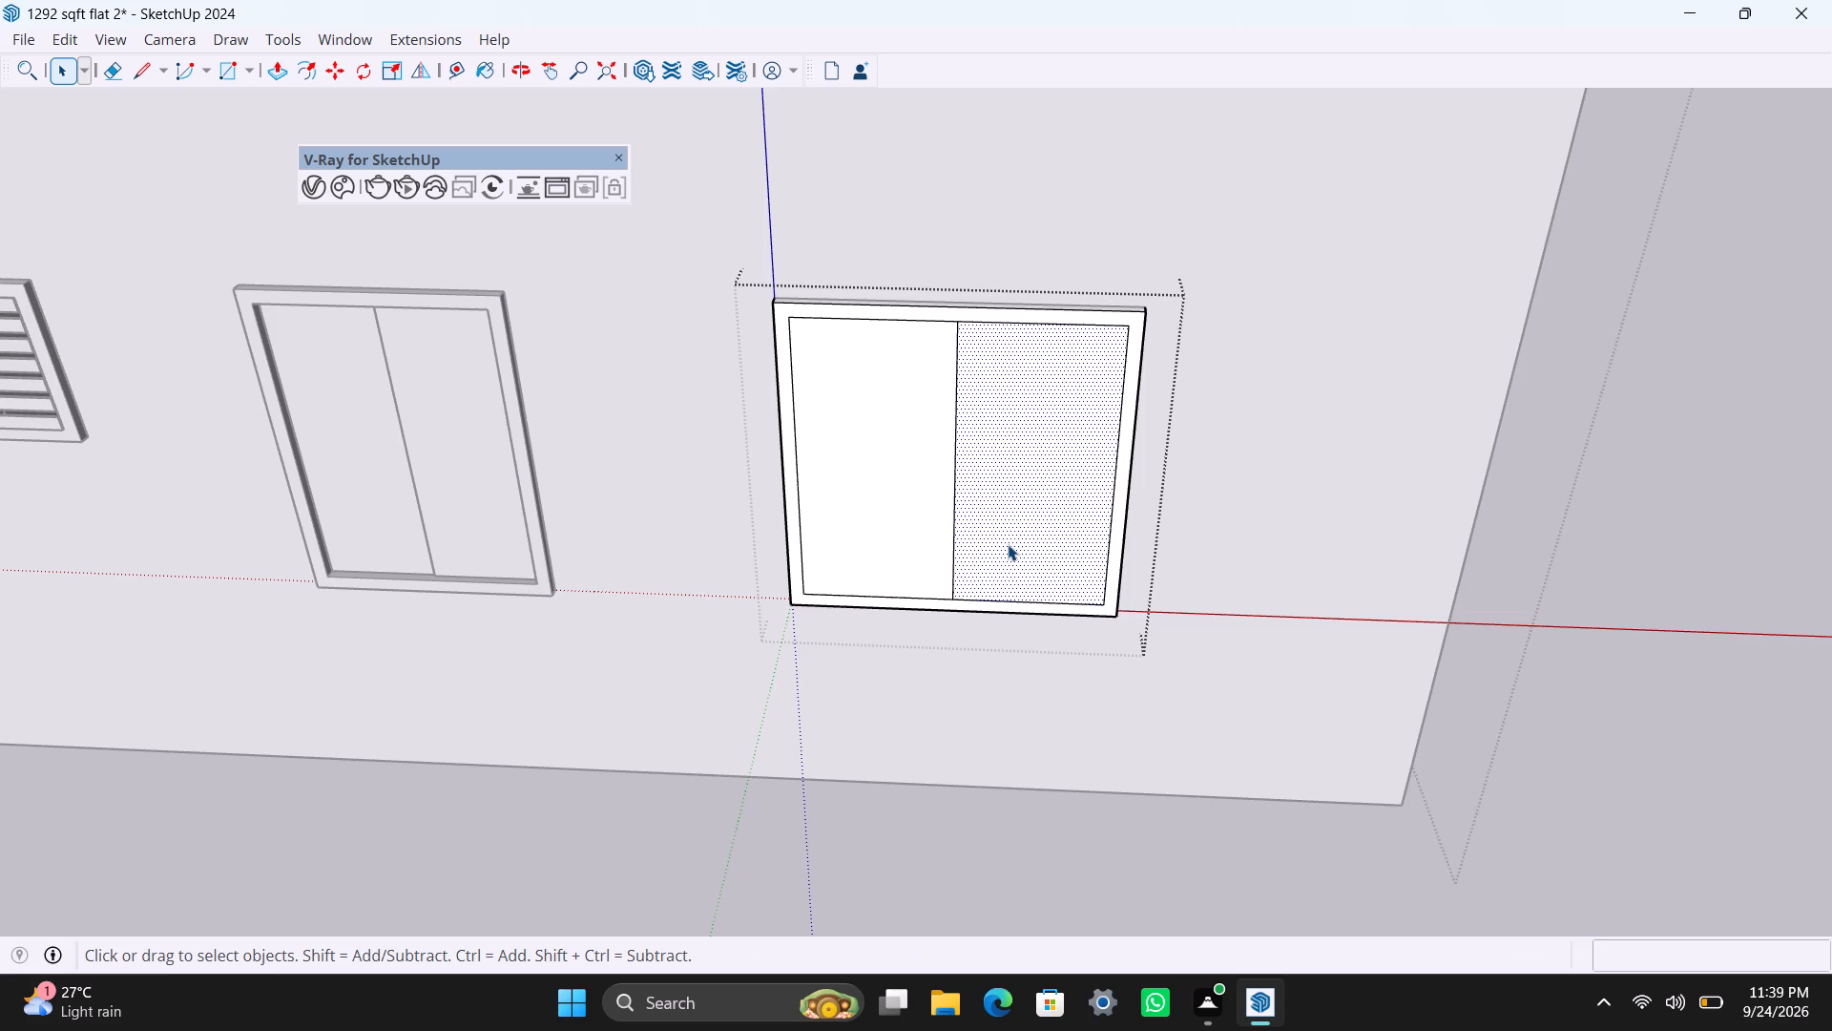
key(Delete)
Make the half-opening pane a group, push/pull it 8mm, and close the pane group.
double_click(931, 534)
right_click(928, 531)
click(990, 233)
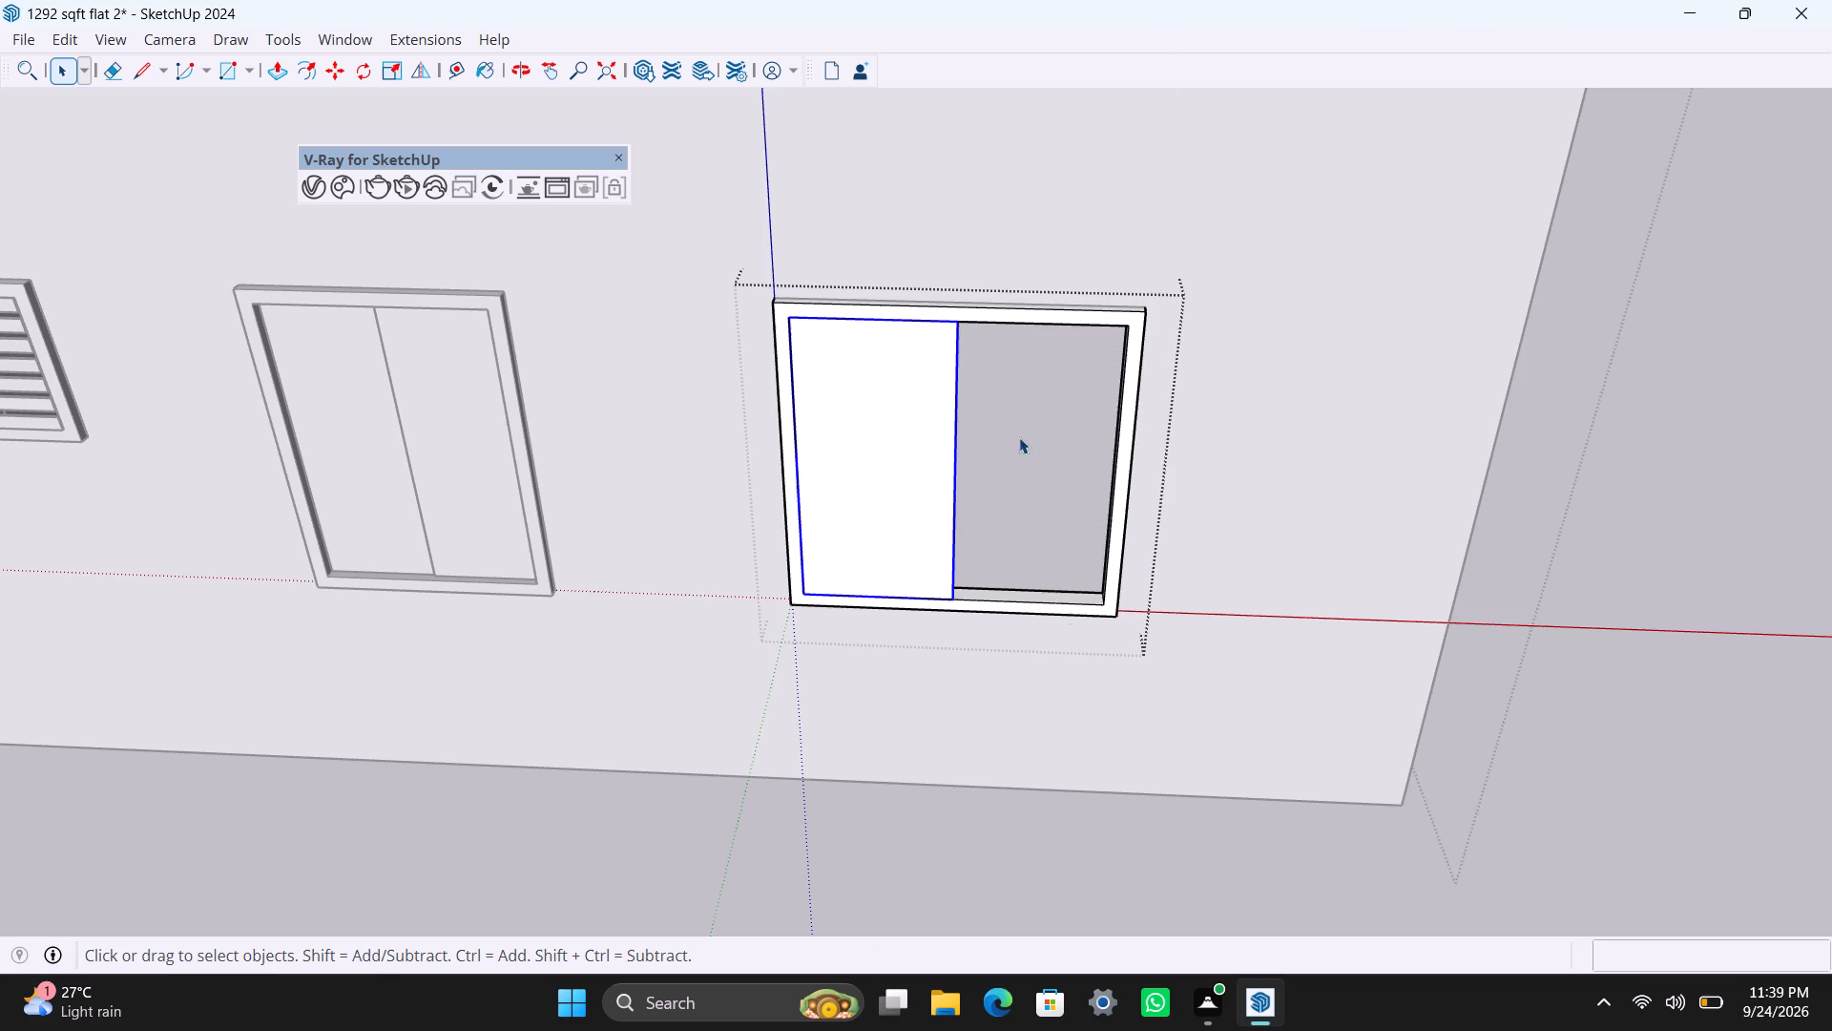
middle_drag(1061, 689, 844, 740)
scroll(639, 641, up, 5)
double_click(642, 601)
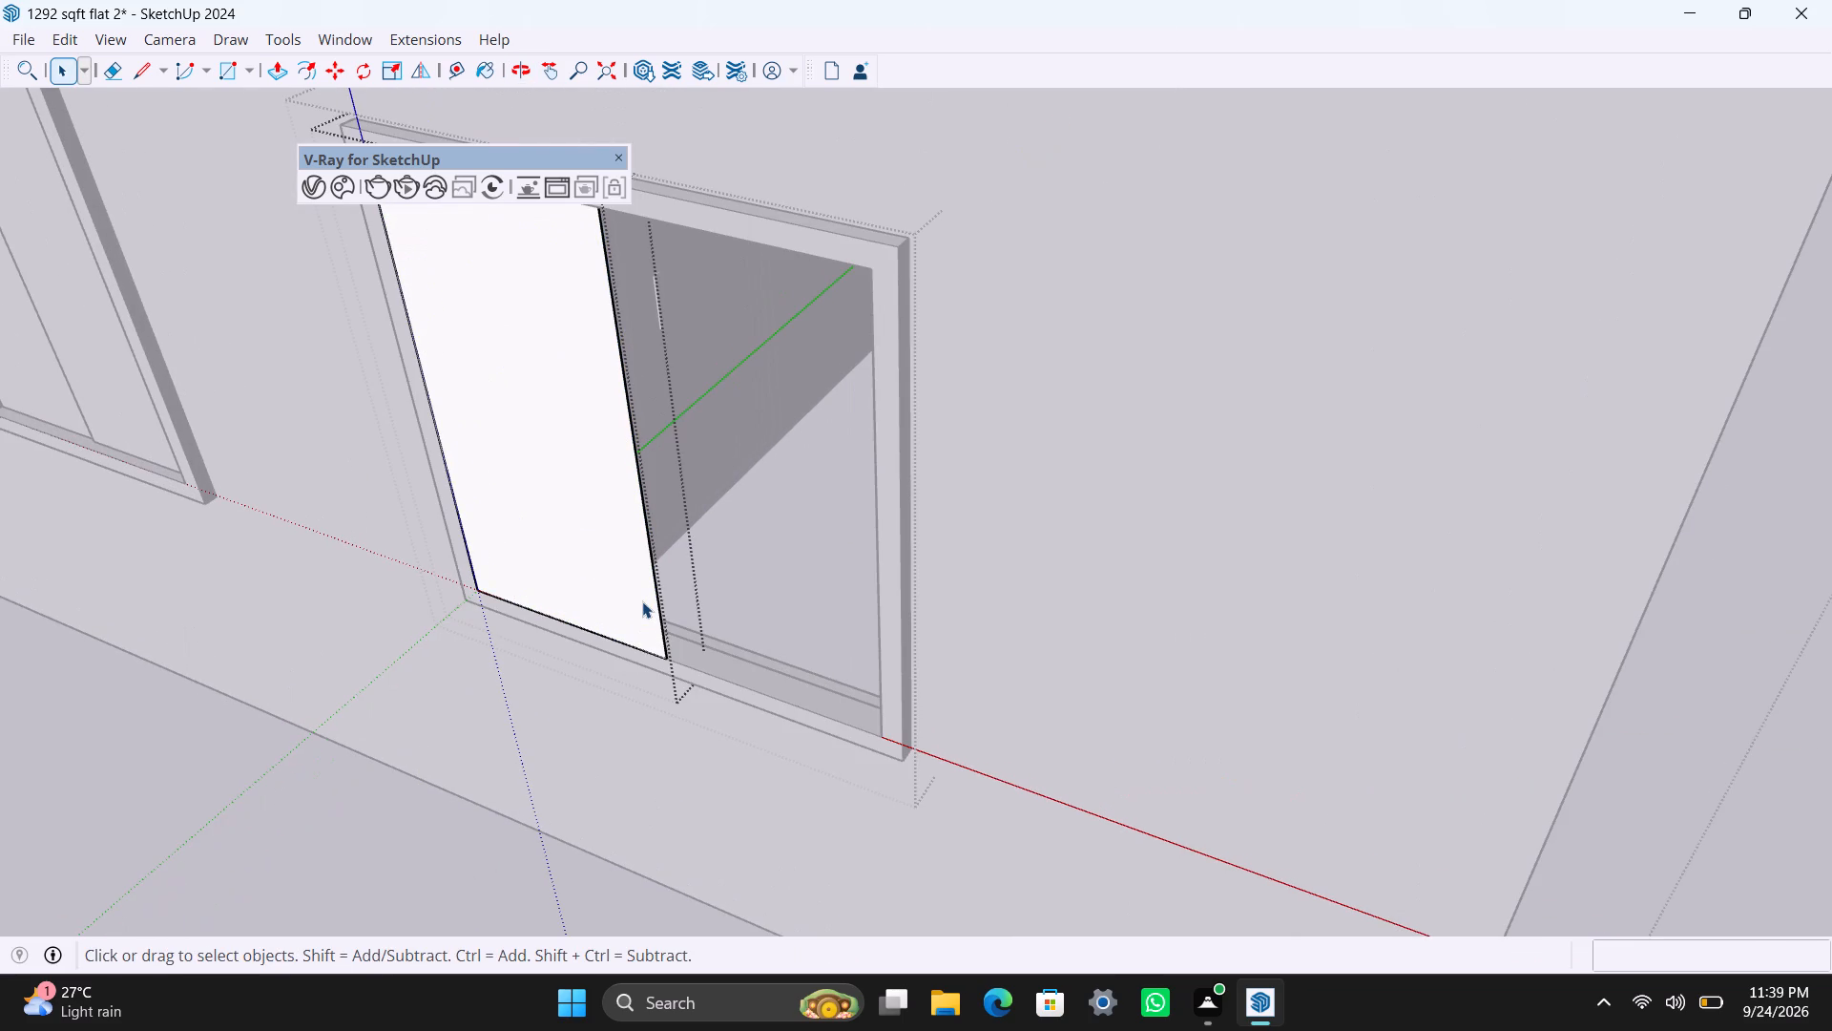
key(p)
drag(643, 599, 659, 595)
text(8mm)
key(Return)
key(space)
click(696, 787)
Move the pane 1 1/2" back into the depth of the frame.
scroll(656, 680, up, 6)
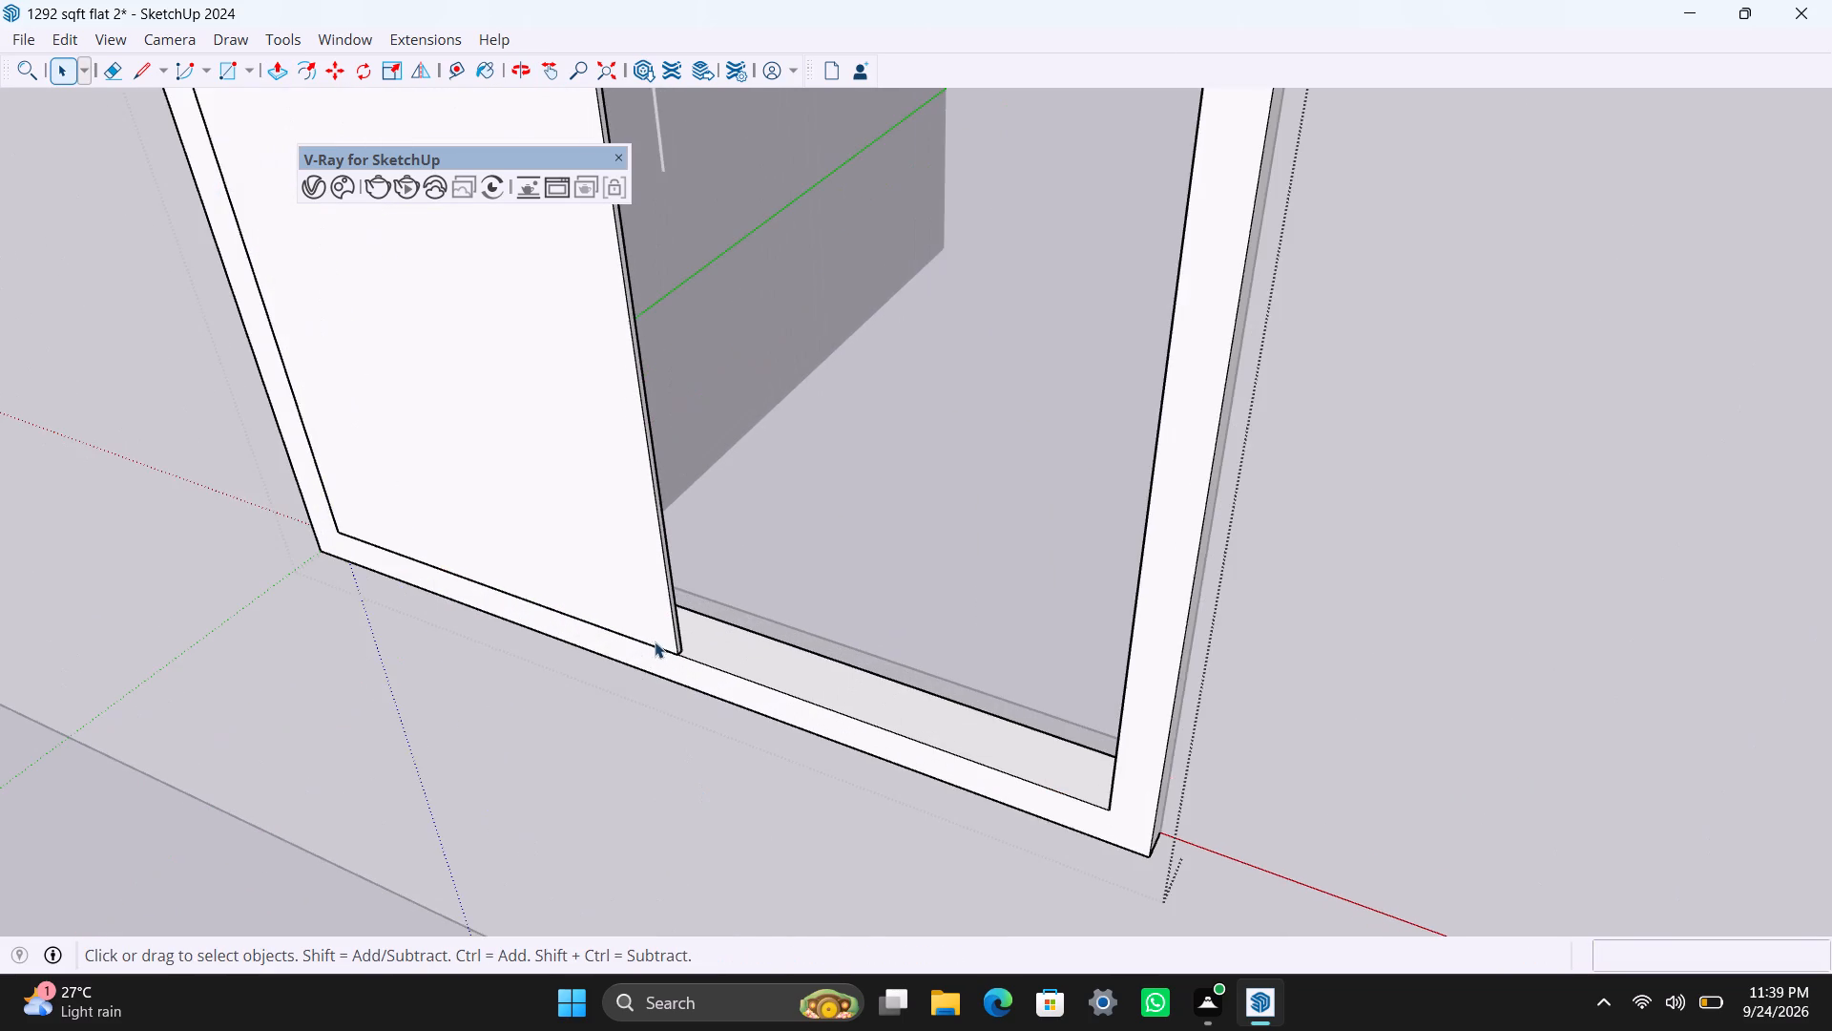
click(655, 642)
scroll(688, 650, up, 5)
key(m)
click(674, 654)
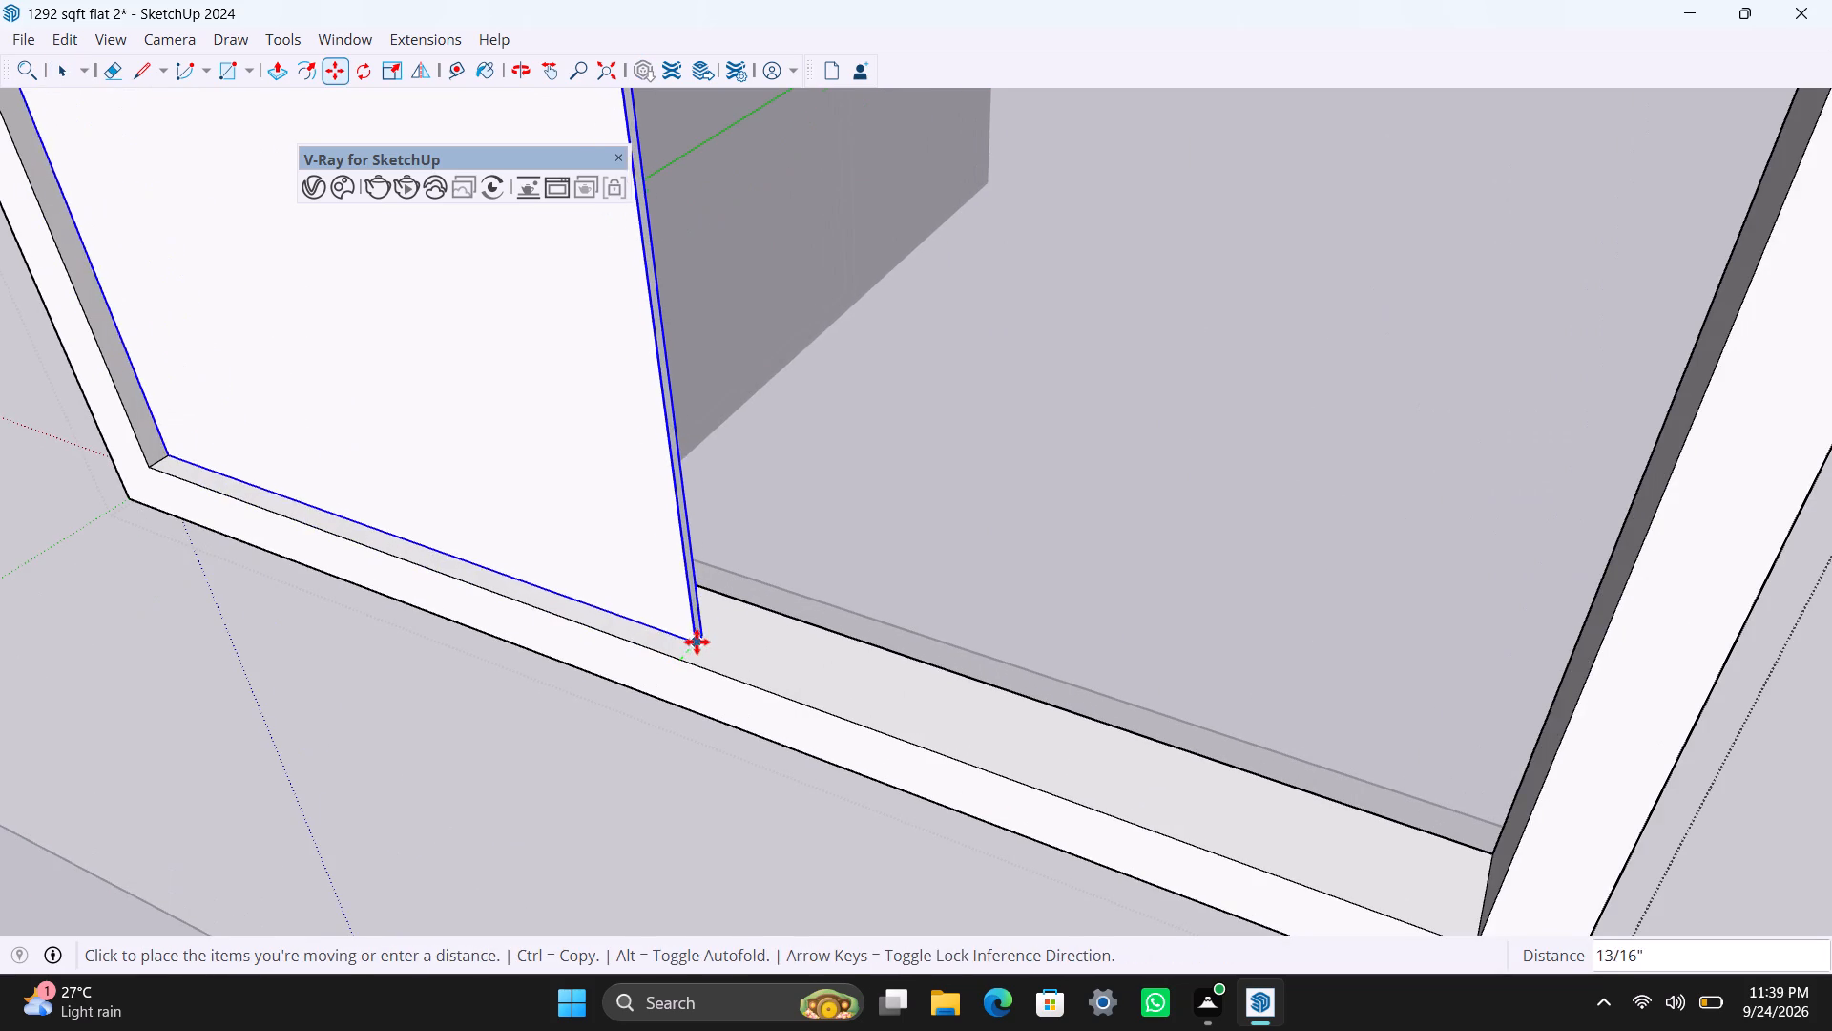
click(705, 623)
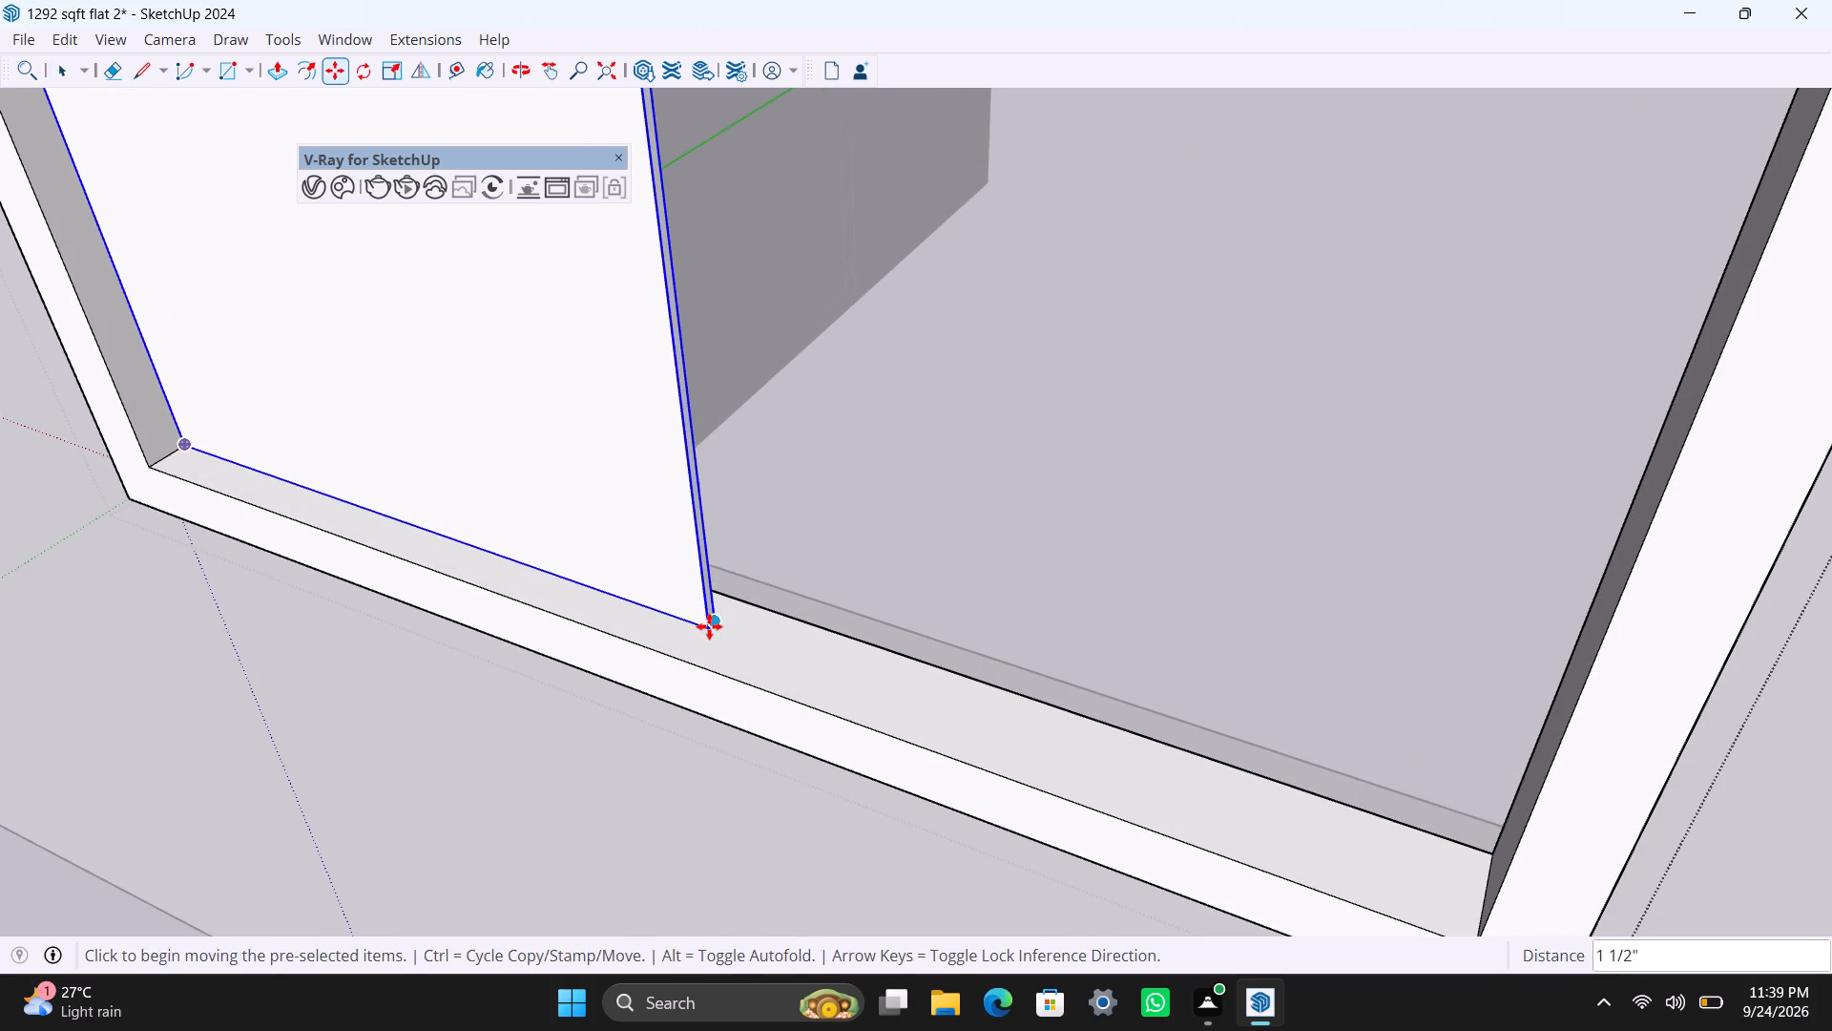
Copy the pane to the other half of the frame, move the copy 1 1/2" back, and close the window group.
scroll(708, 628, down, 7)
click(705, 627)
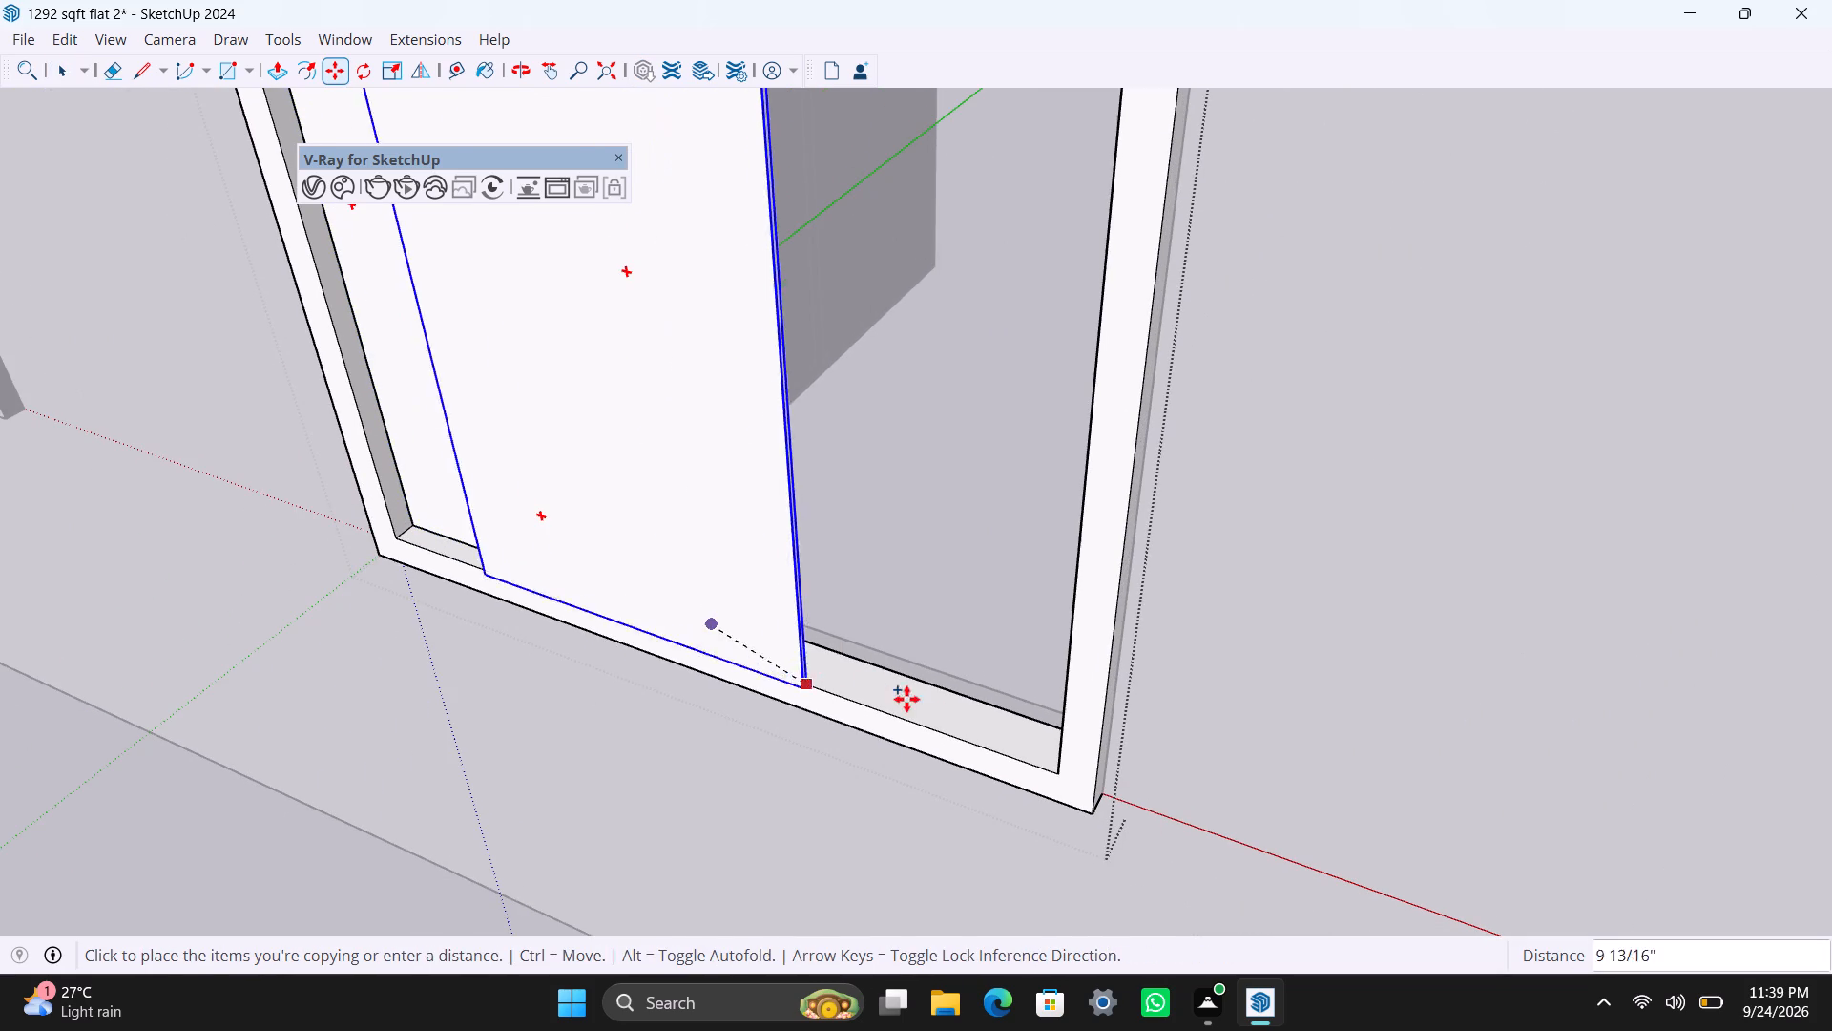
click(1050, 768)
scroll(717, 743, up, 2)
middle_drag(693, 739, 797, 763)
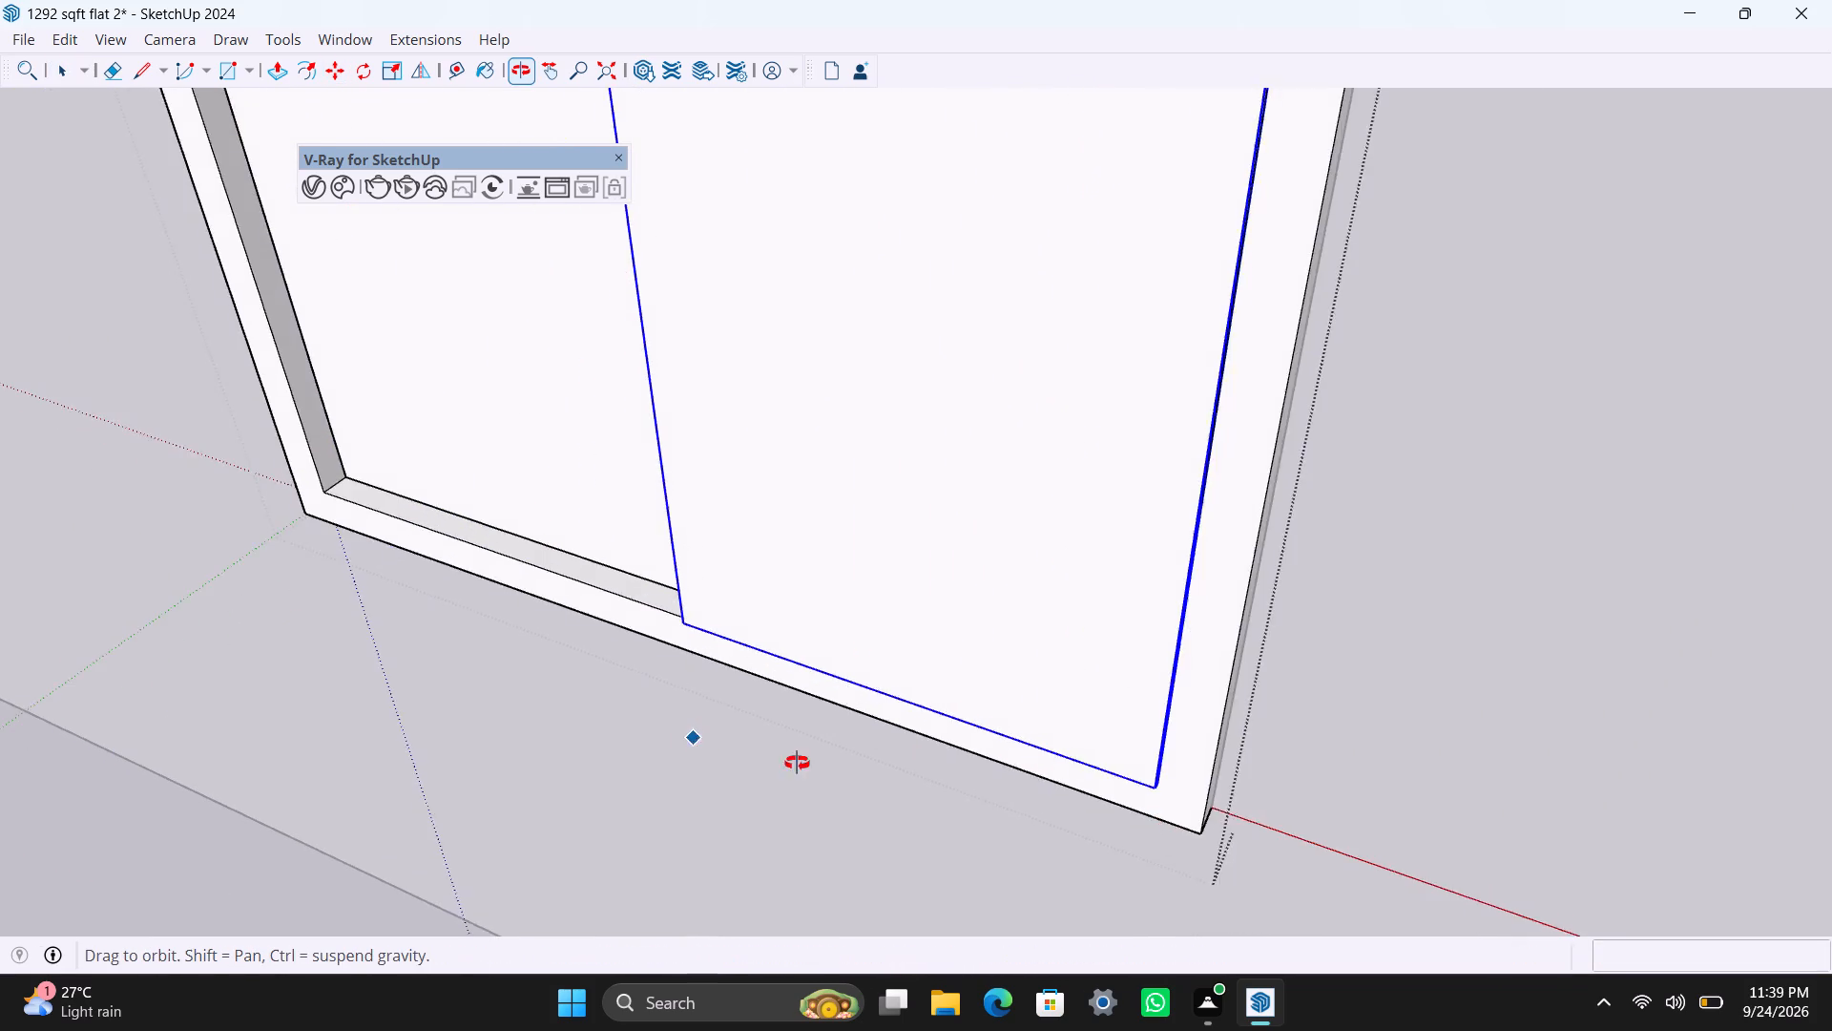
middle_drag(797, 763, 1459, 768)
scroll(1021, 693, up, 7)
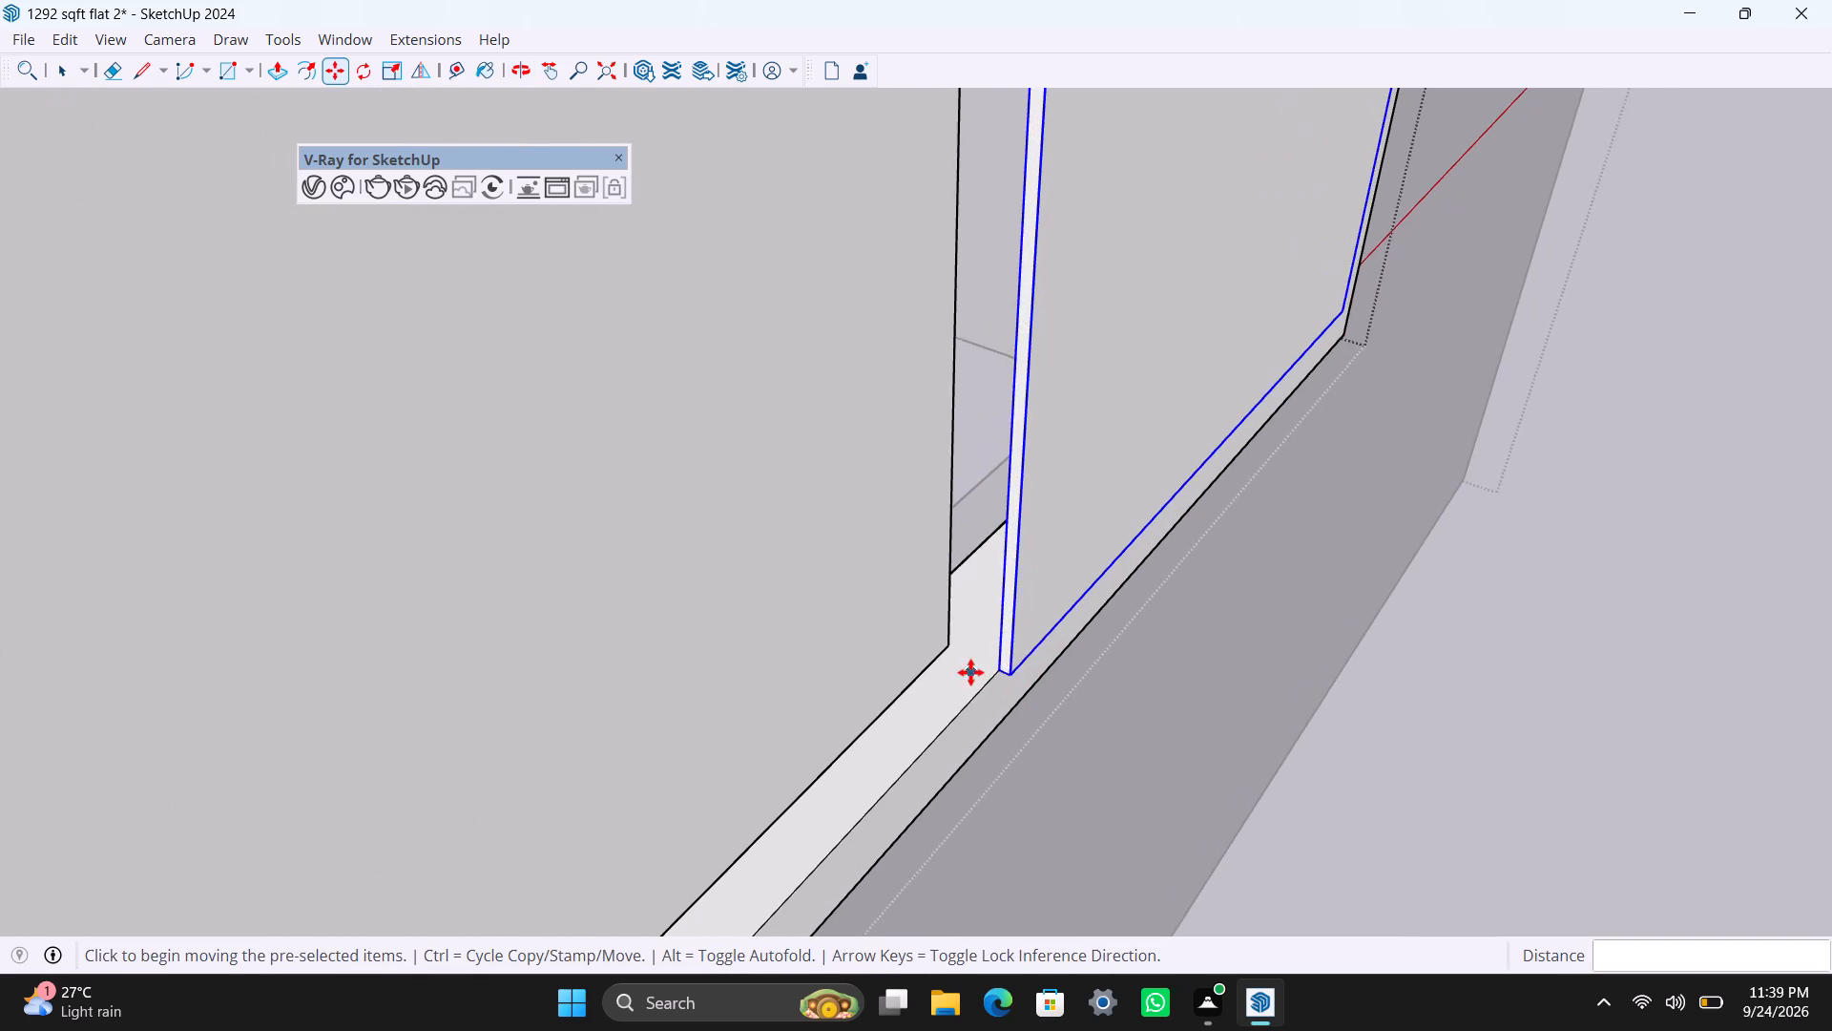
scroll(970, 672, up, 1)
click(1001, 662)
click(947, 642)
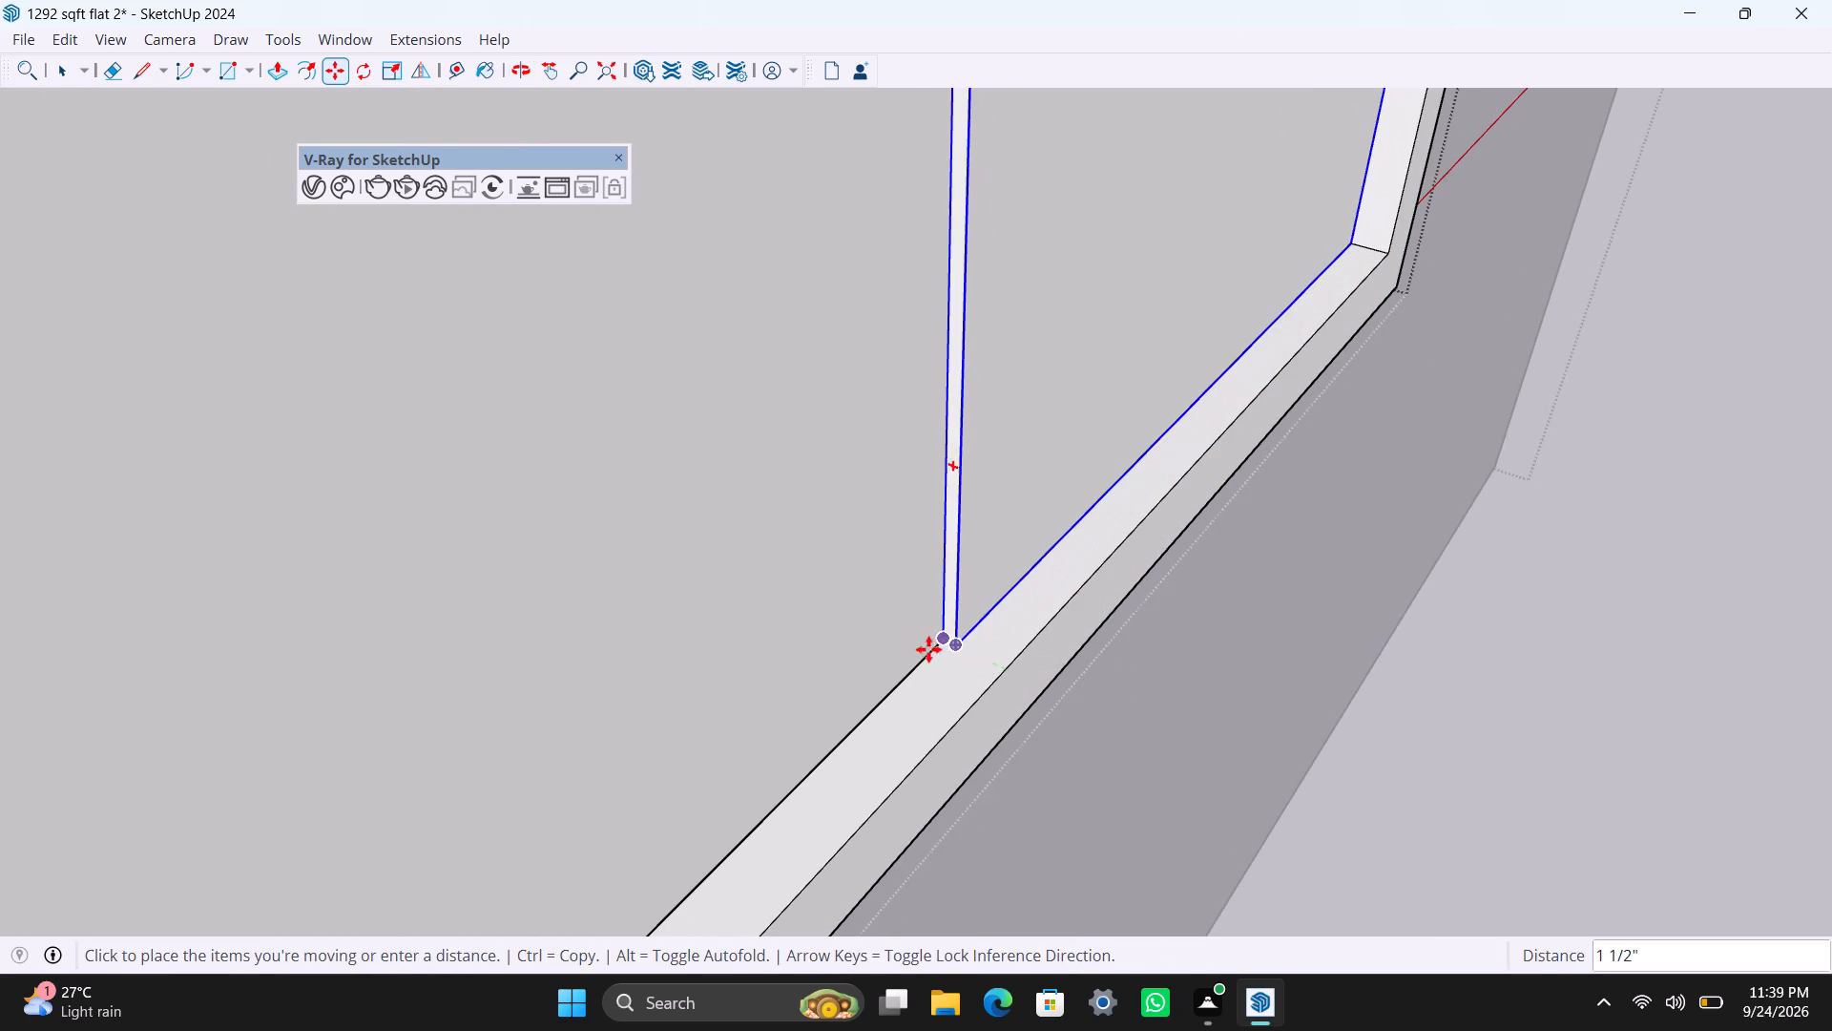
scroll(920, 657, down, 20)
scroll(920, 657, down, 9)
scroll(968, 537, down, 6)
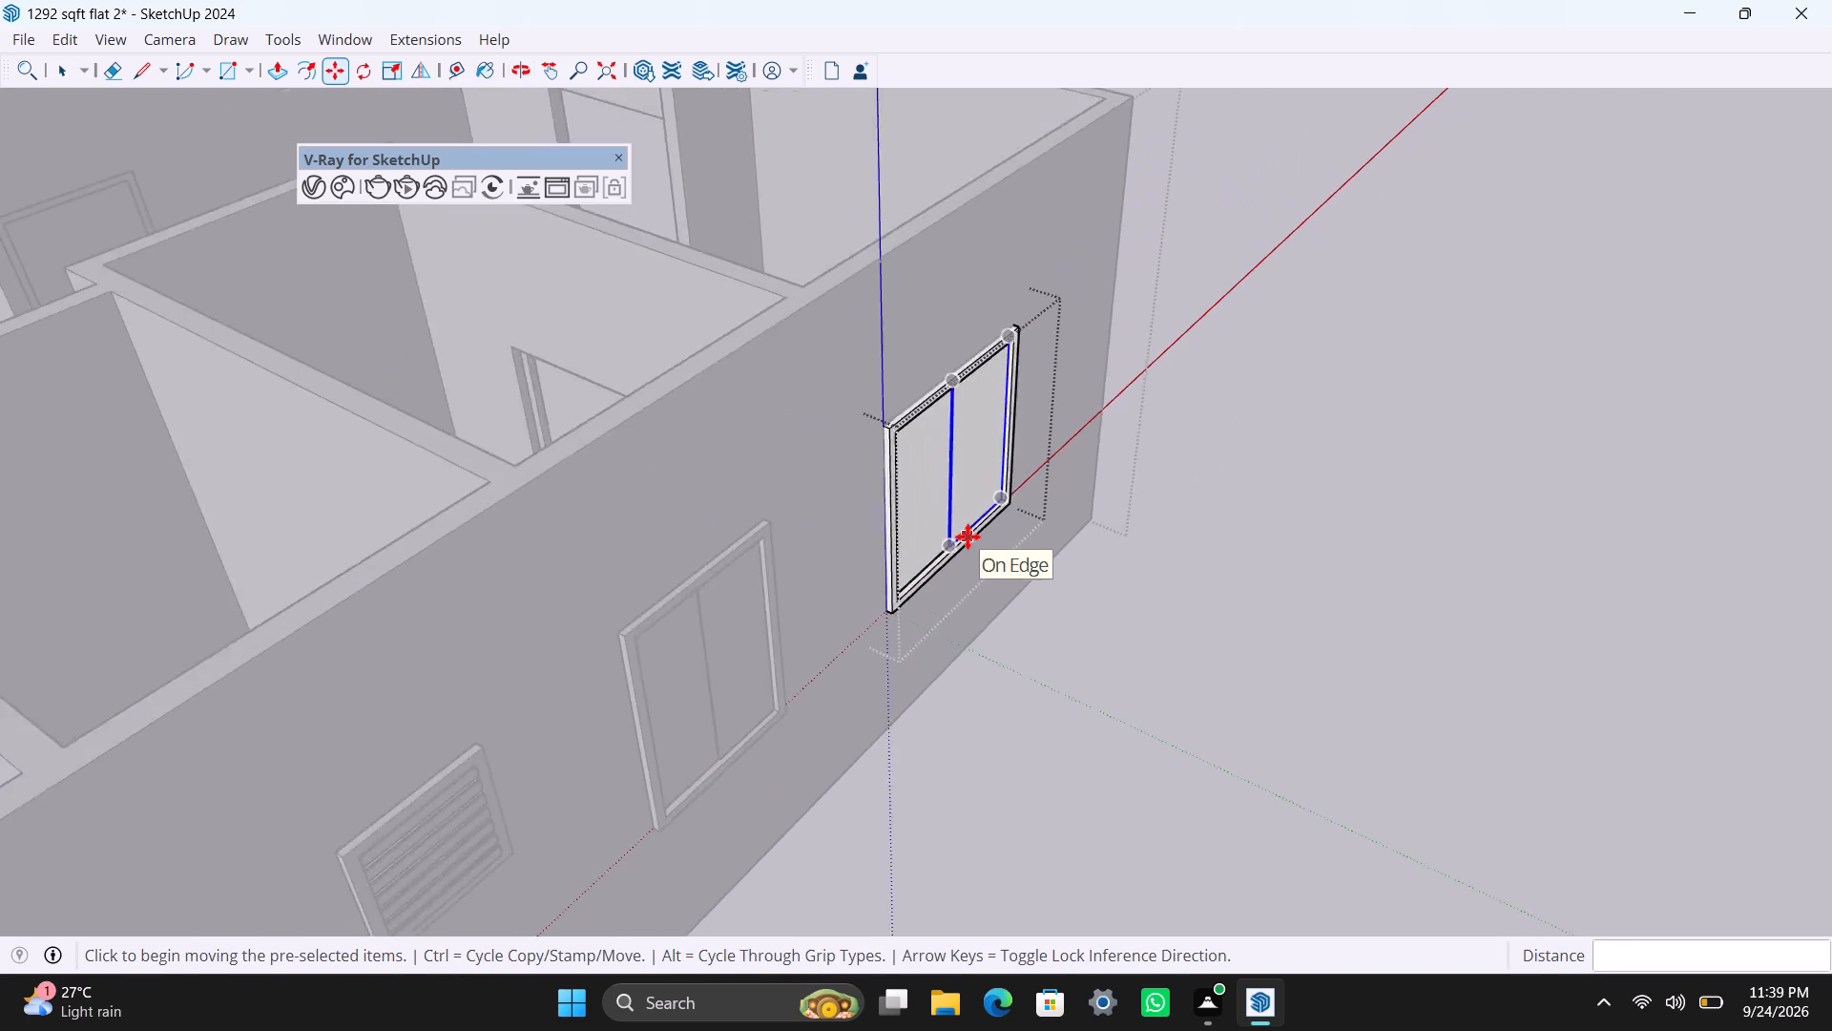
scroll(970, 533, down, 6)
key(space)
click(1093, 551)
Draw a 5' by 4' rectangle over the wider open window opening in the adjacent outer wall and make it a group.
scroll(1140, 513, down, 4)
middle_drag(1194, 523, 510, 550)
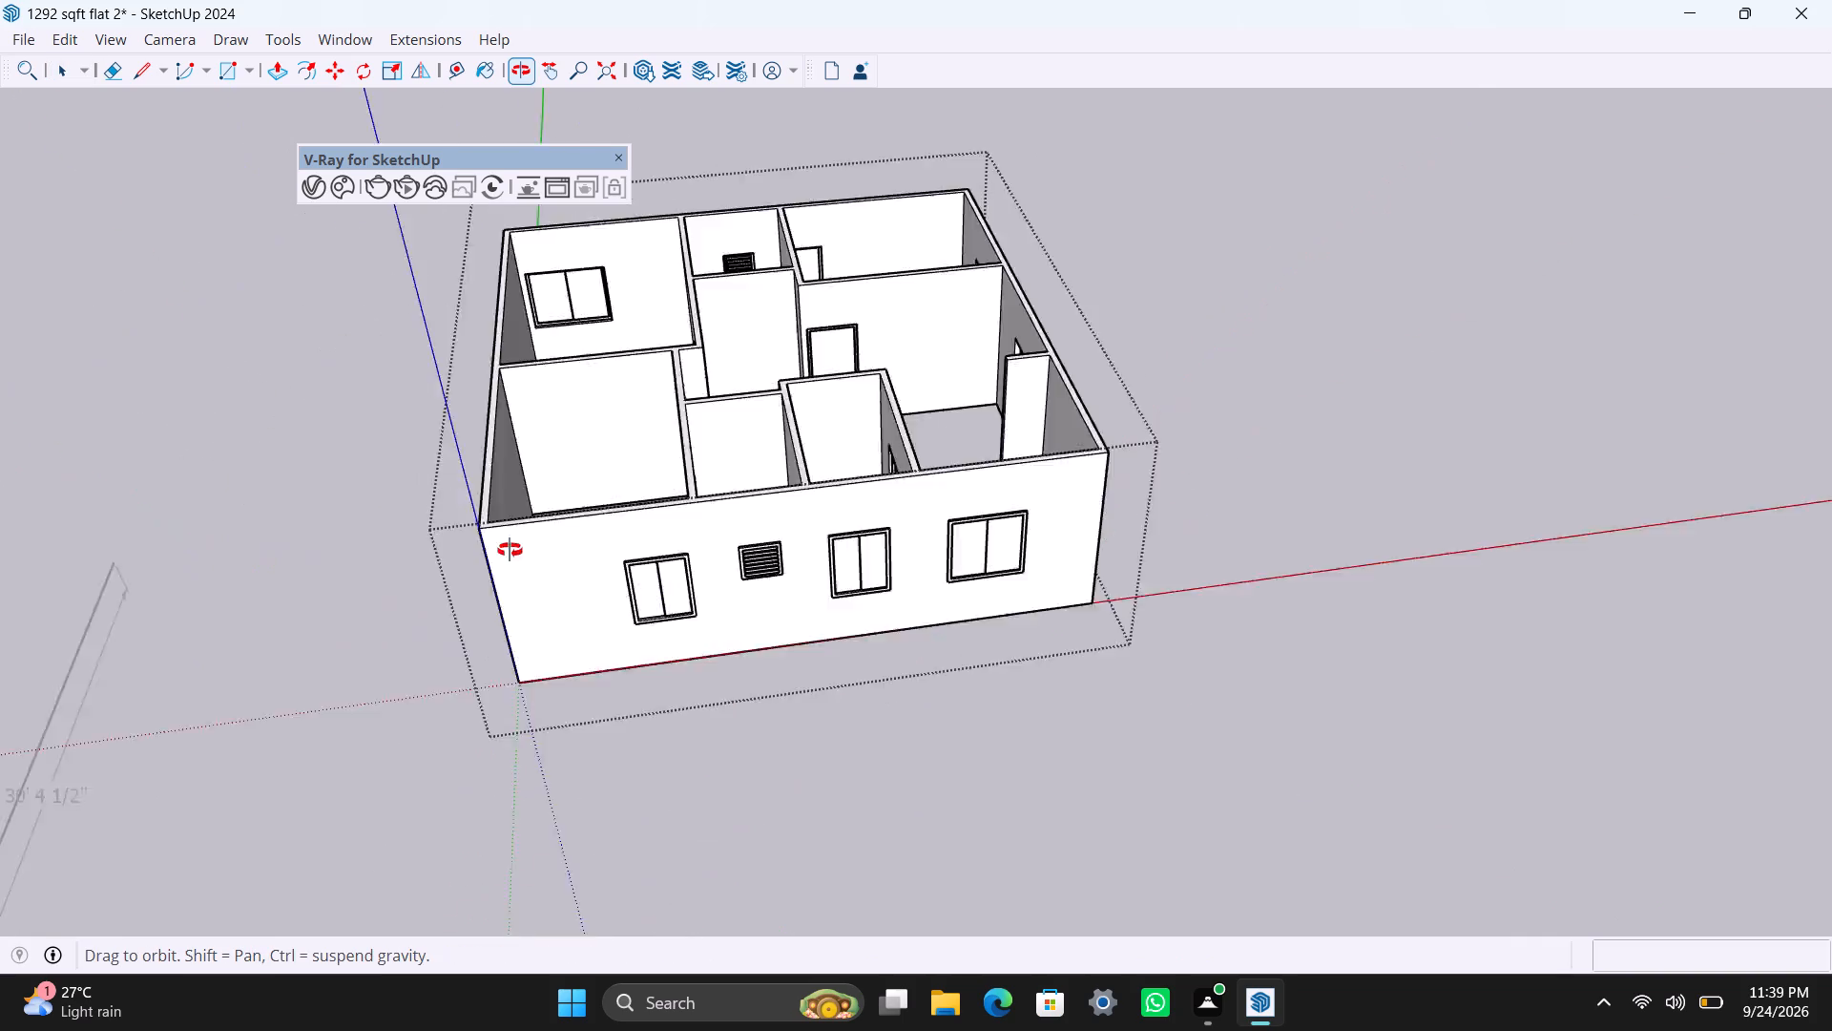
middle_drag(510, 550, 39, 485)
scroll(983, 690, down, 4)
middle_drag(1056, 709, 743, 642)
scroll(913, 653, up, 2)
shift+middle_drag(924, 654, 982, 671)
shift+scroll(964, 671, up, 1)
scroll(833, 582, up, 3)
middle_drag(774, 563, 784, 566)
scroll(788, 522, up, 2)
key(r)
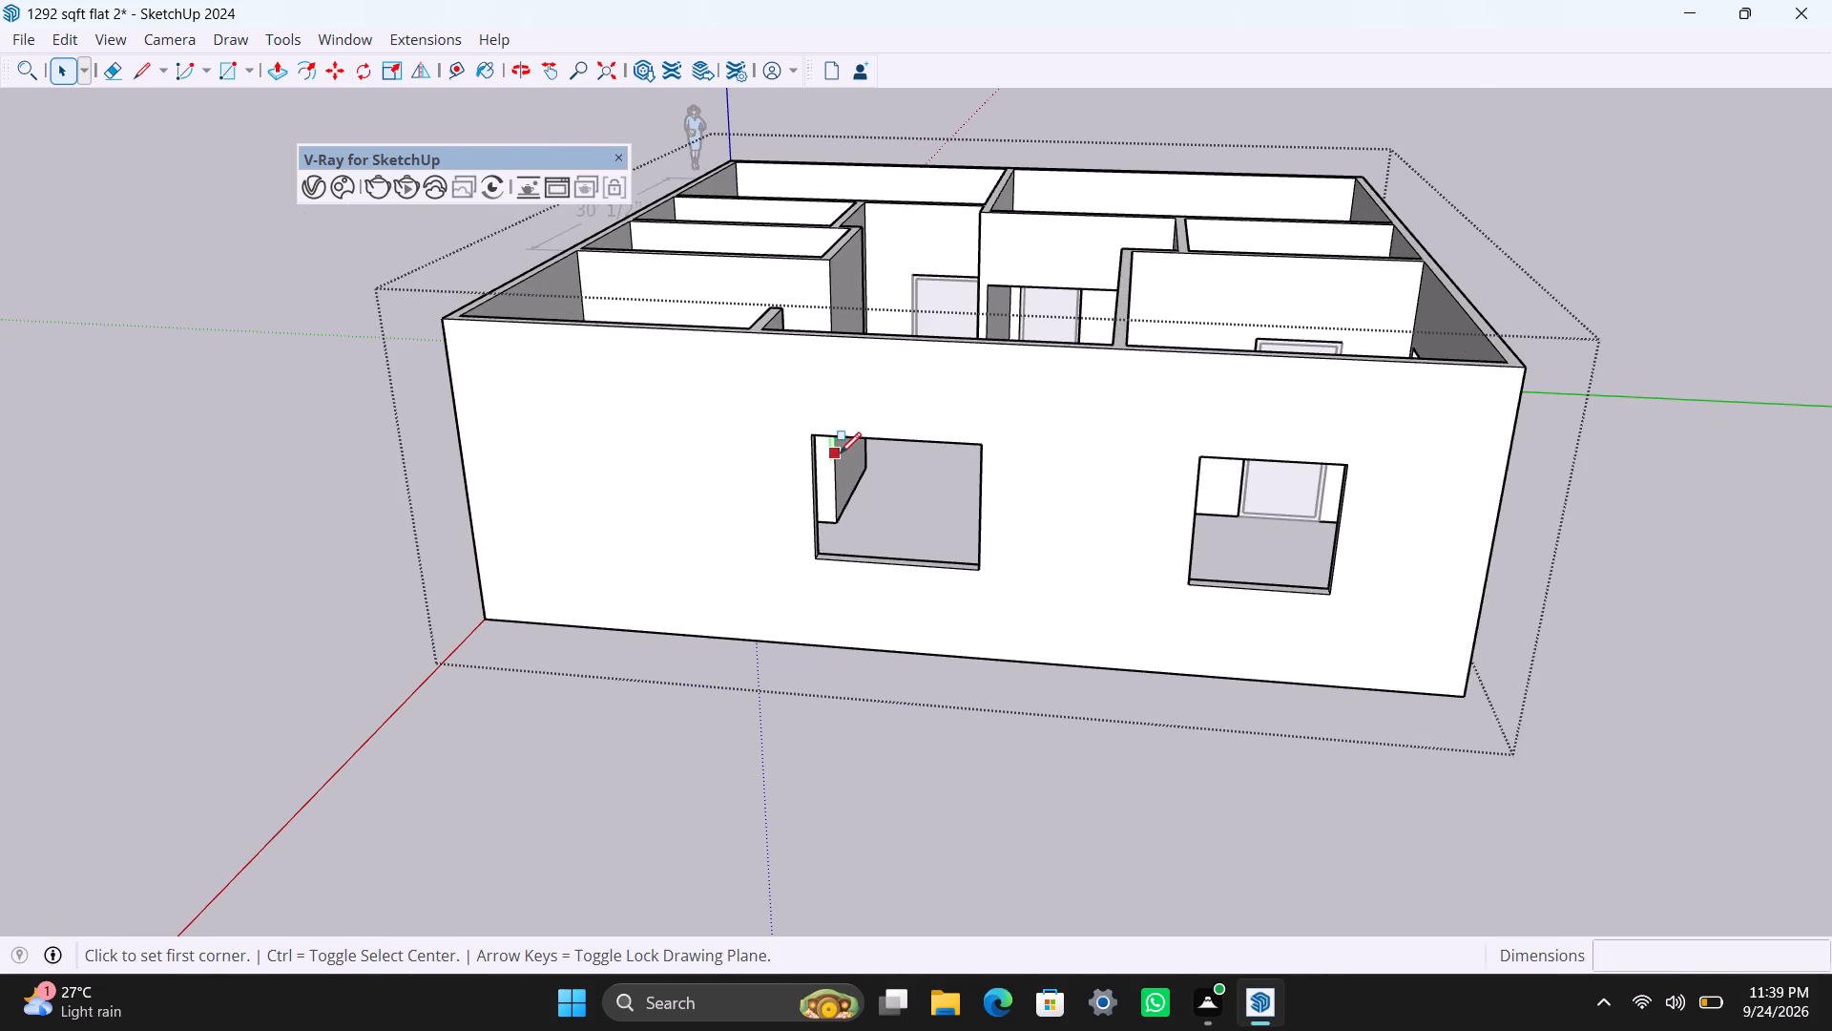
drag(820, 434, 833, 473)
click(977, 564)
key(space)
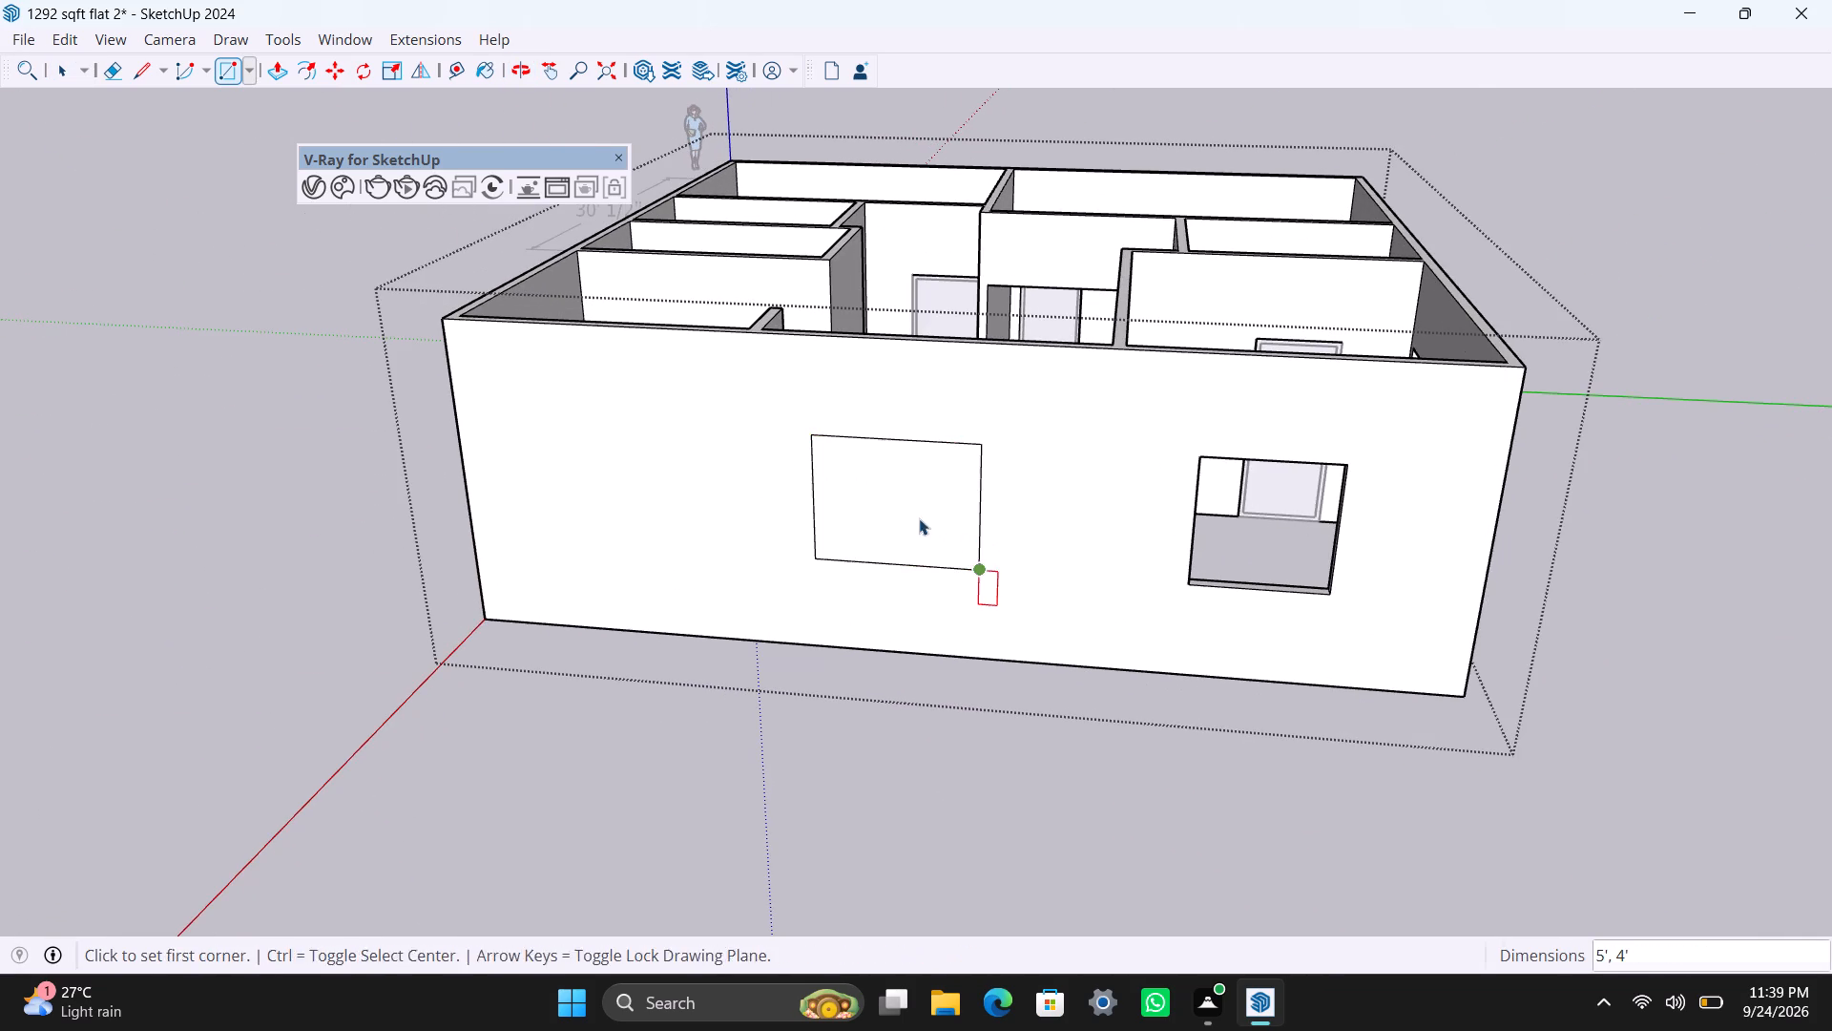
double_click(915, 513)
right_click(914, 512)
click(1010, 220)
Inside the 5' by 4' window group, offset the rectangle's edges 2" inward and delete the inner face.
scroll(868, 485, up, 5)
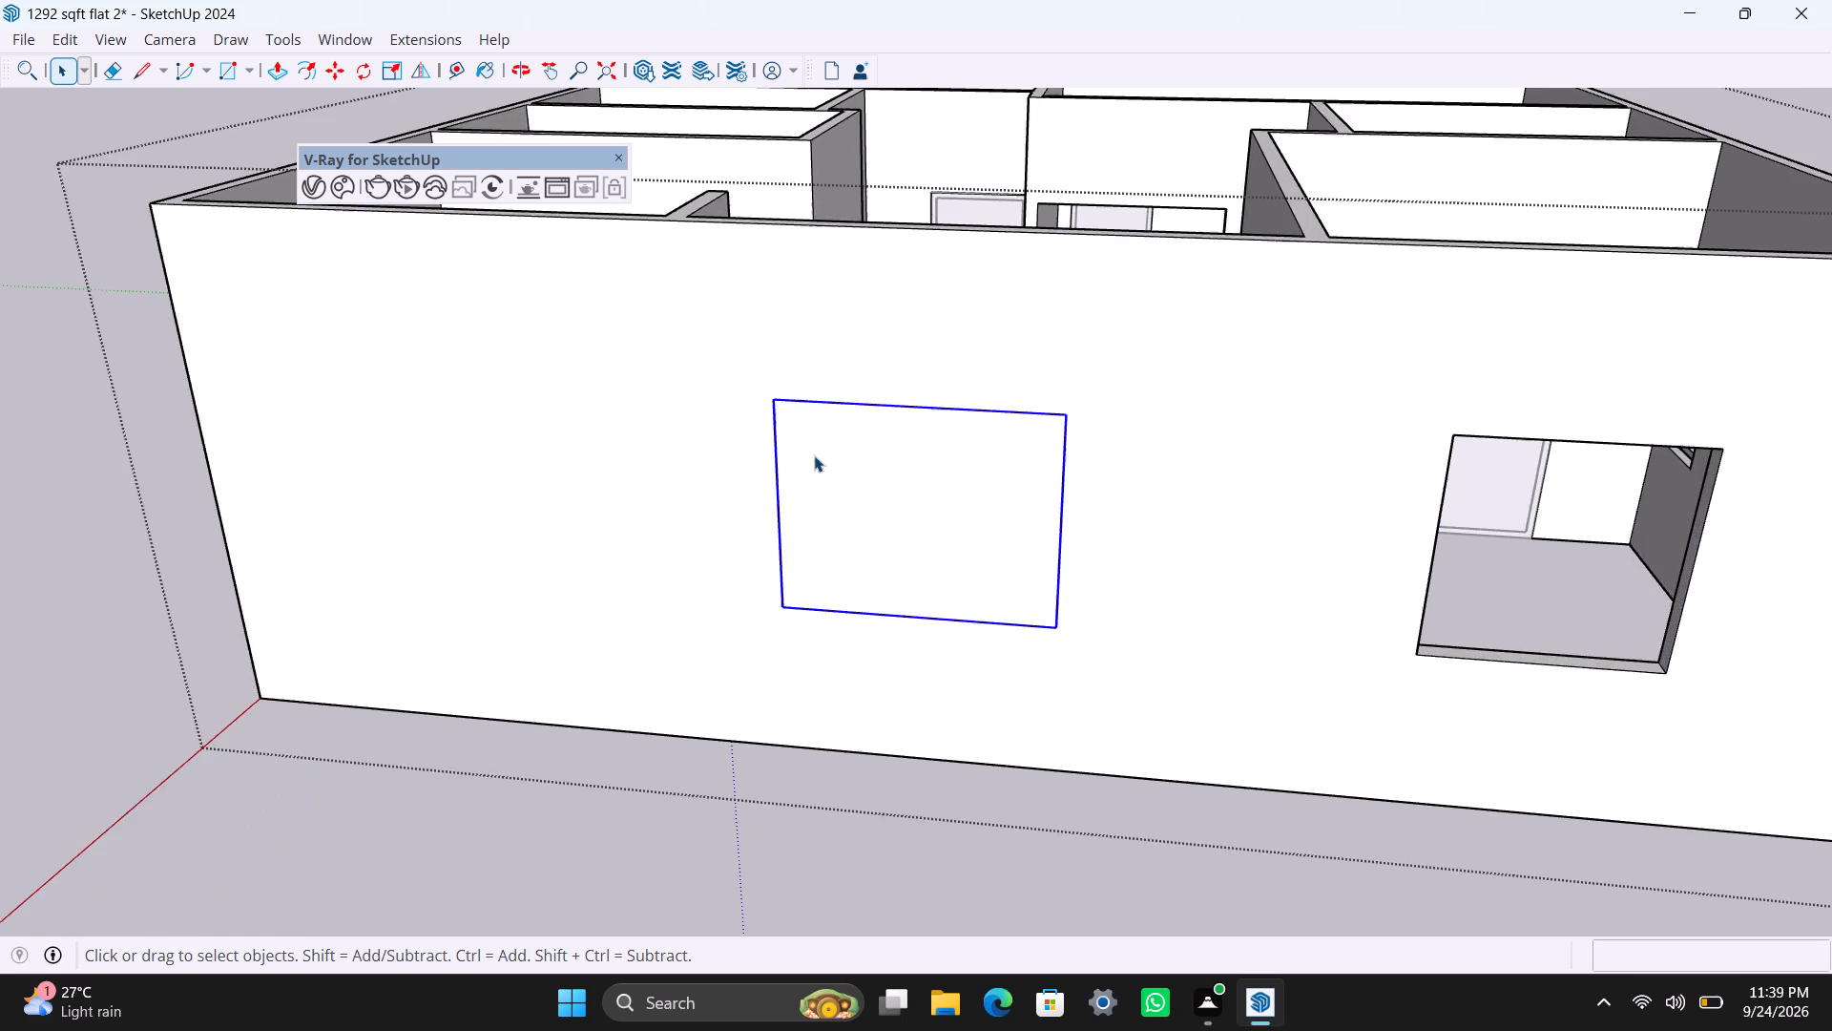
triple_click(814, 455)
key(f)
click(804, 462)
text(2")
key(Return)
key(space)
click(847, 508)
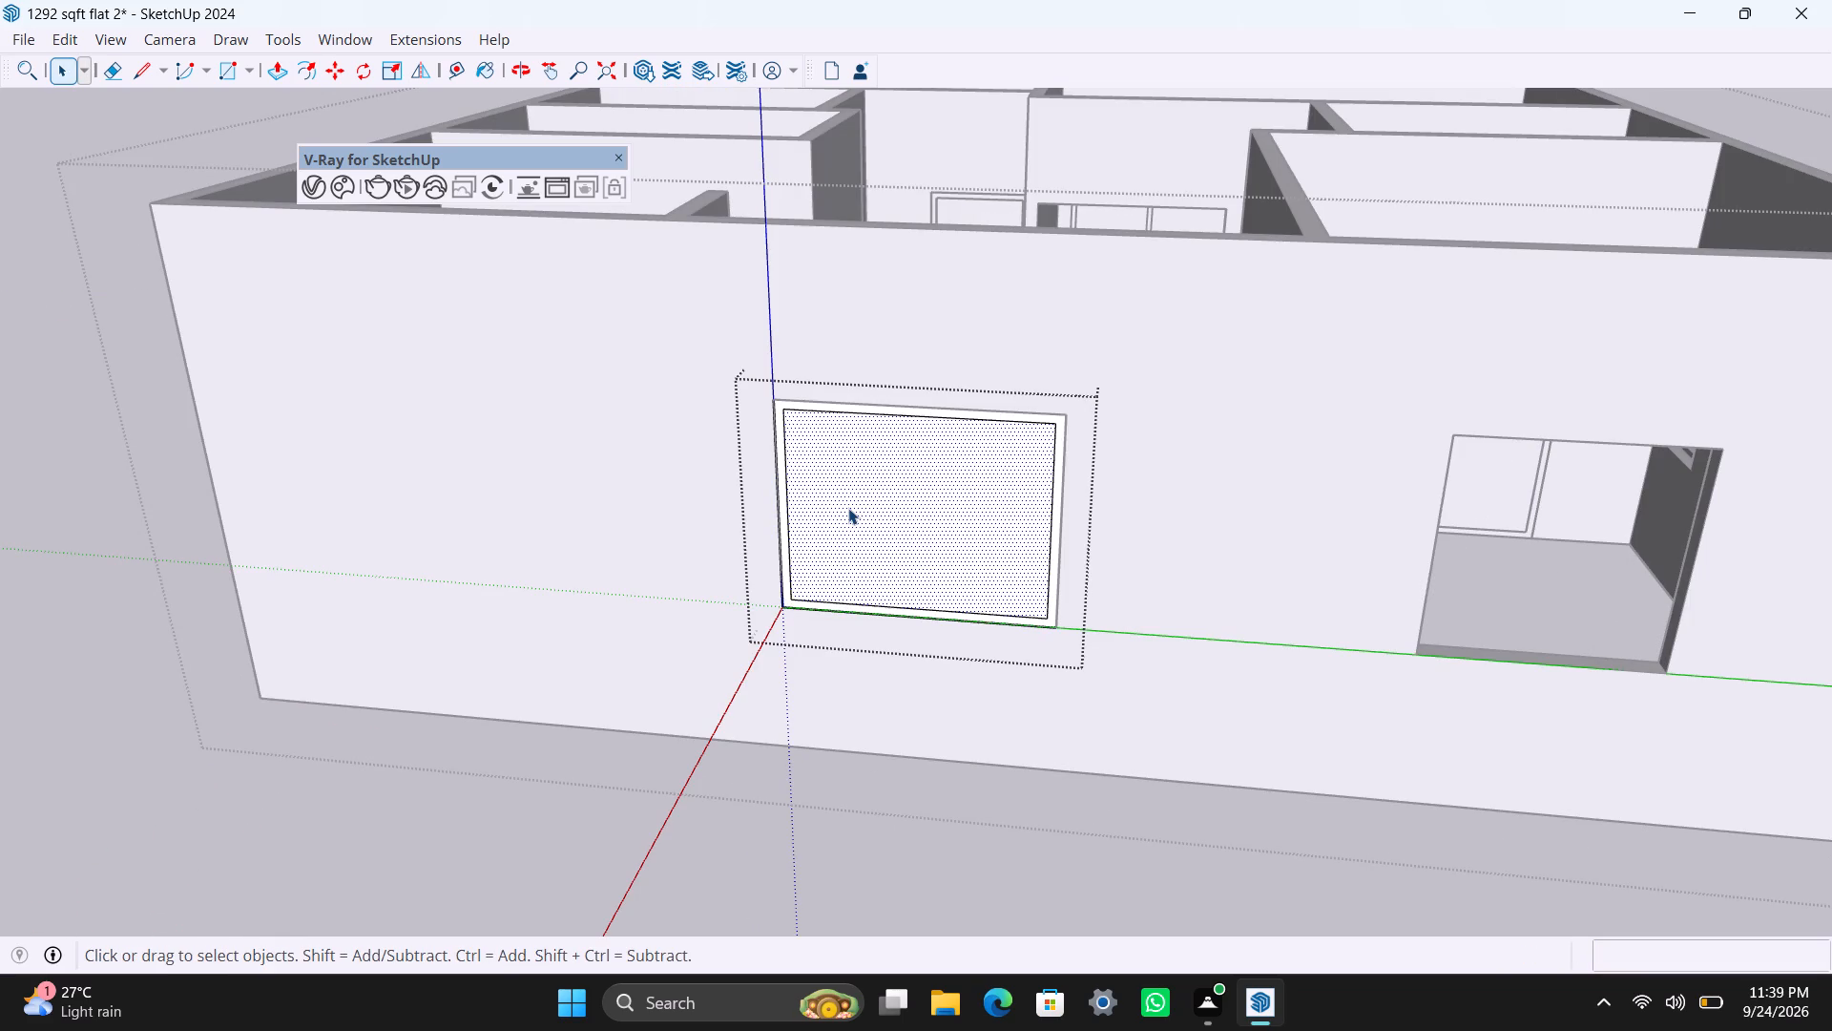
key(Delete)
Push/pull the 5' by 4' window's frame face 1.5", and push/pull it a second time by 1.5".
scroll(718, 658, up, 8)
click(816, 571)
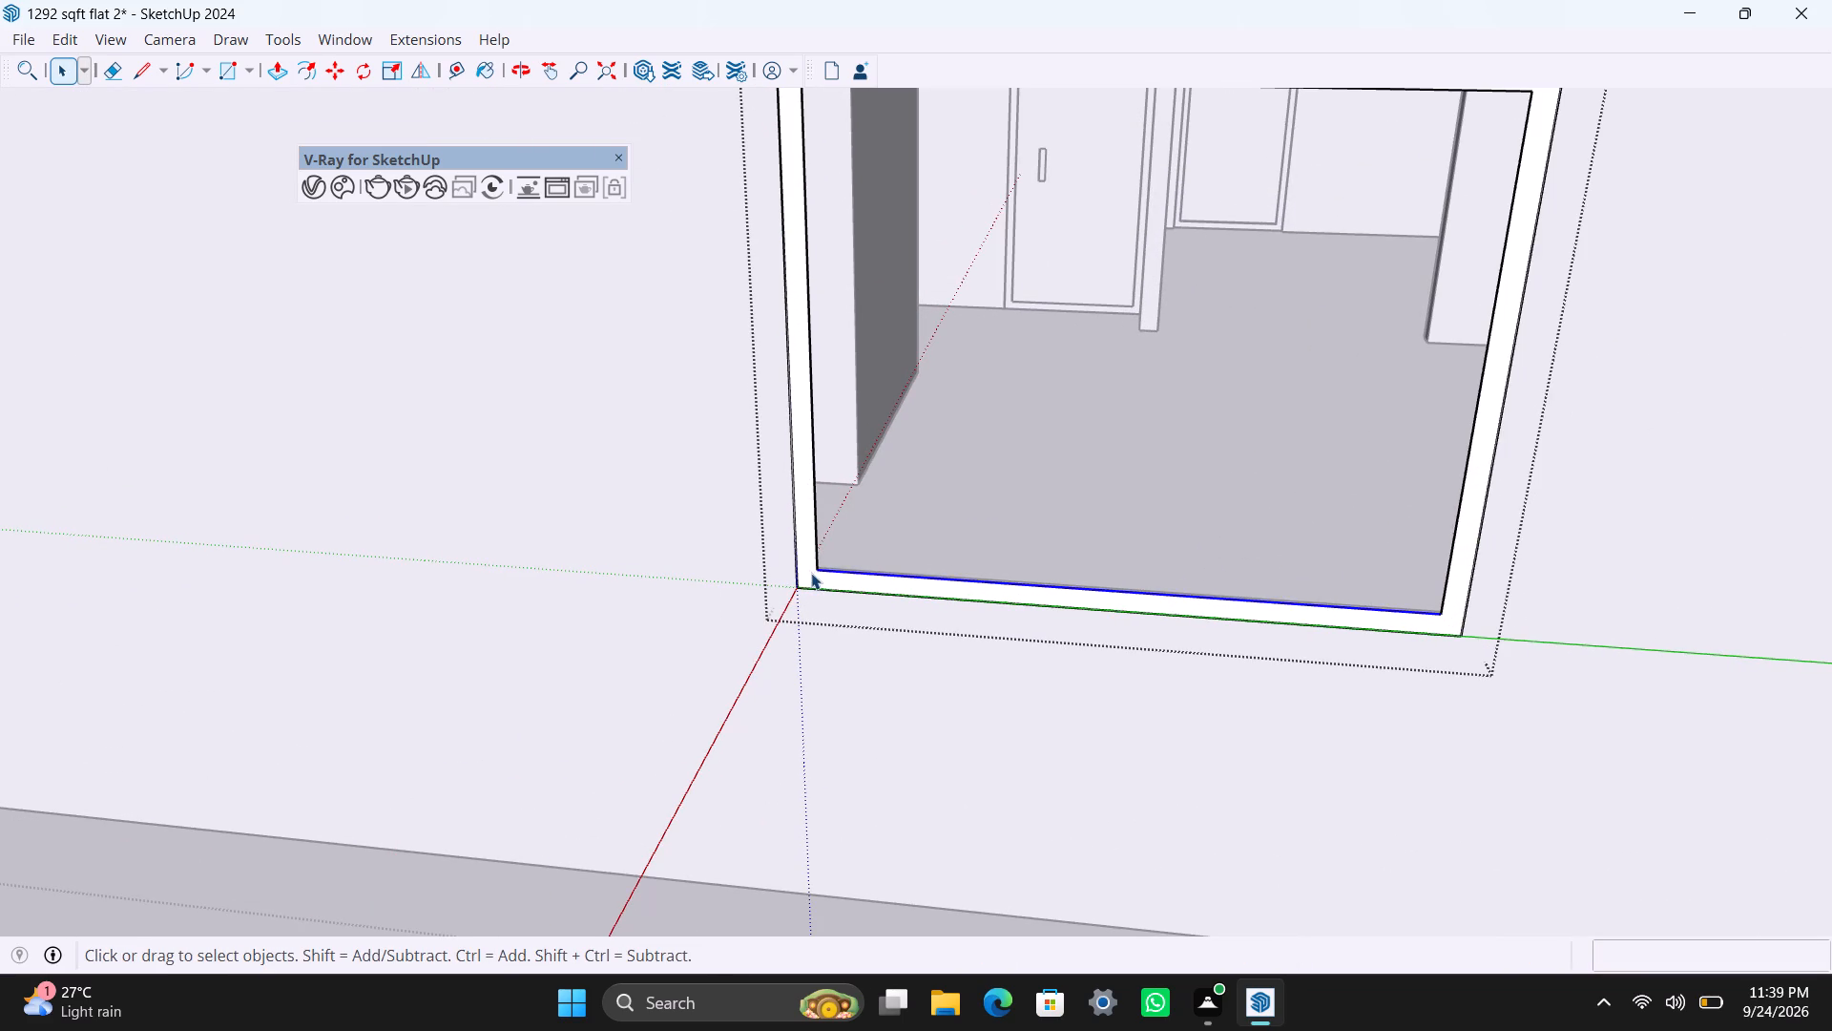
click(811, 573)
key(p)
drag(807, 574, 809, 560)
text(1.5")
key(Return)
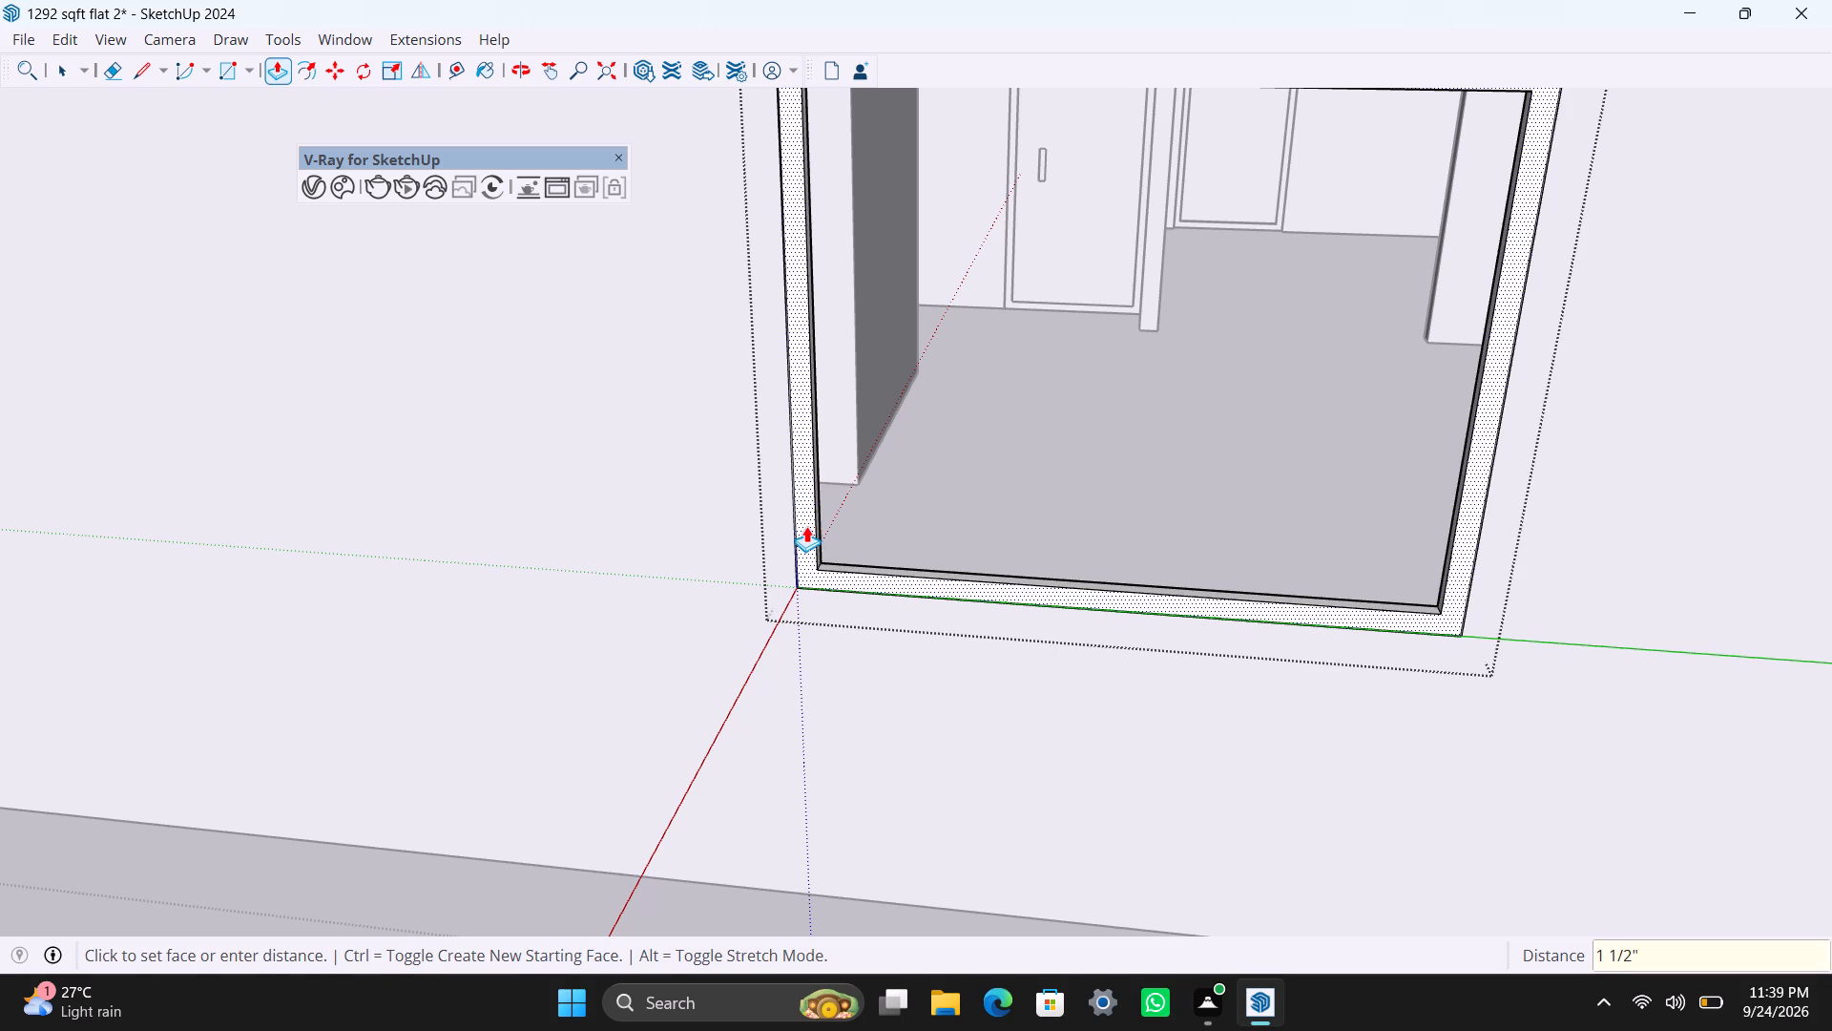
click(806, 526)
text(1.5")
key(Return)
key(space)
Draw a pane rectangle over half of the 5' by 4' frame's opening, ending at the sill's midpoint, and delete the other half's face.
scroll(798, 546, down, 7)
middle_drag(762, 494, 673, 593)
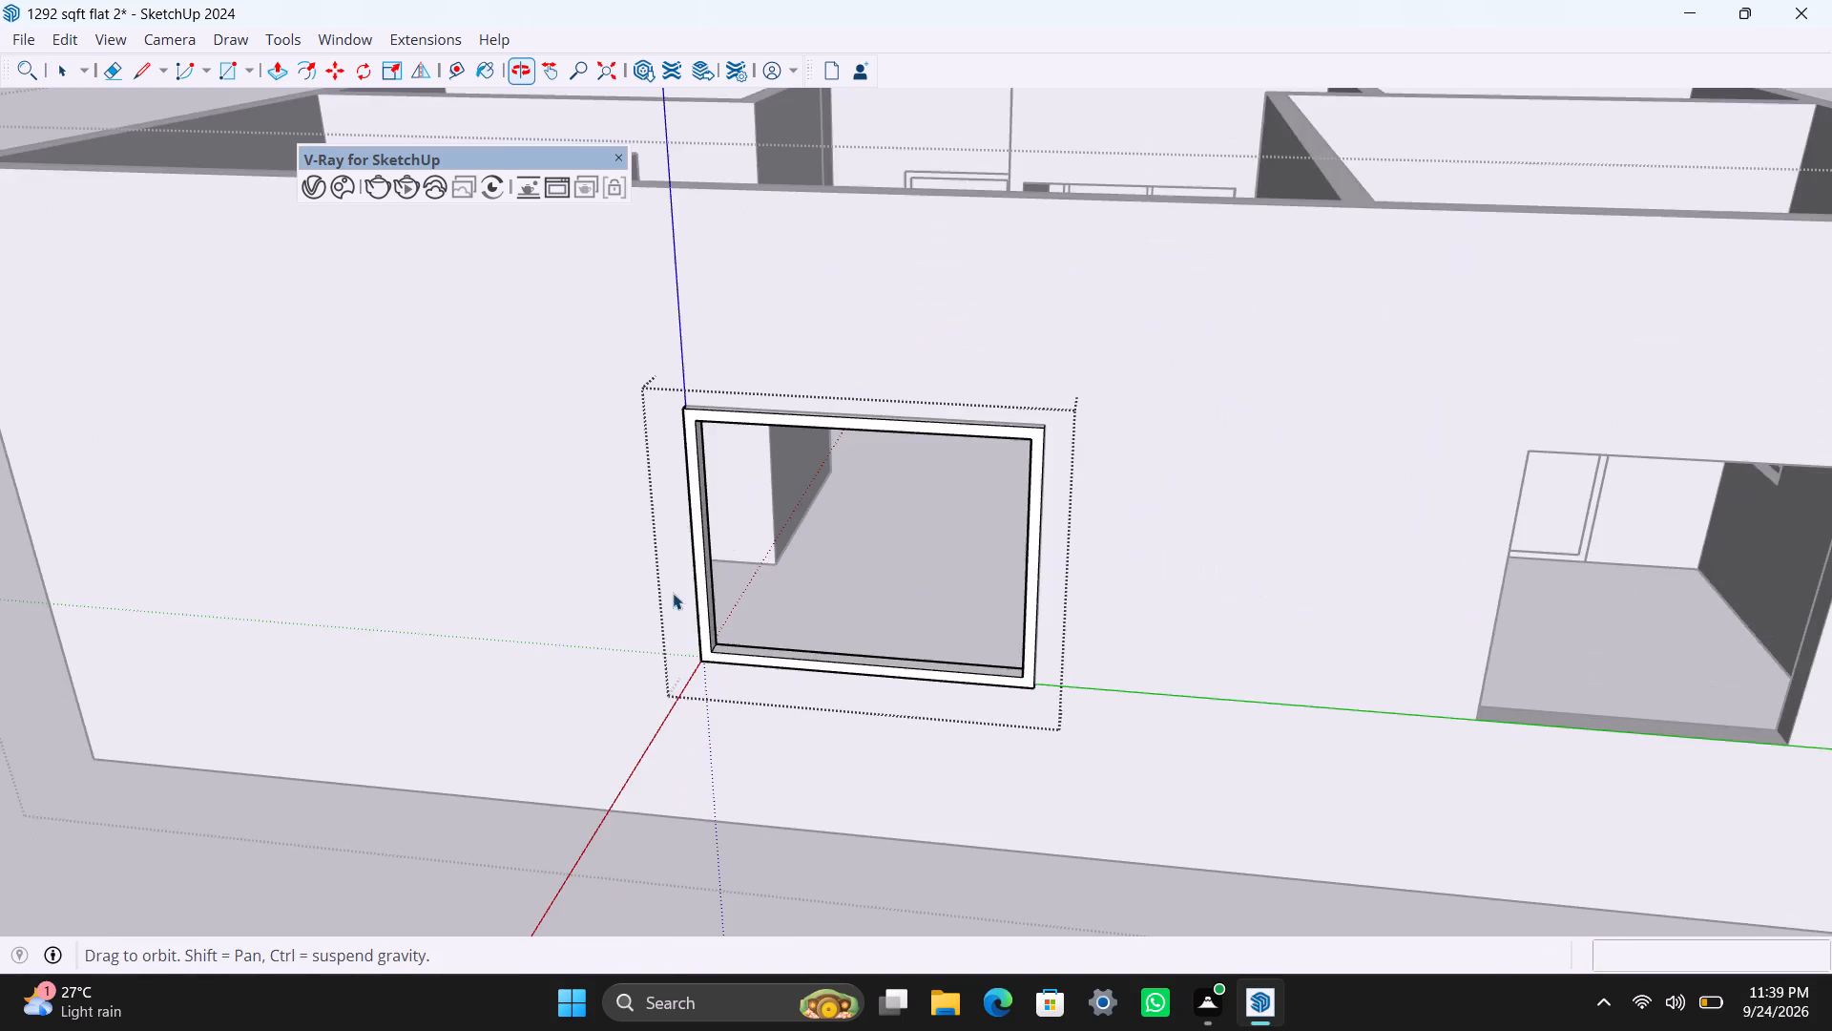
scroll(723, 532, up, 2)
key(r)
click(694, 376)
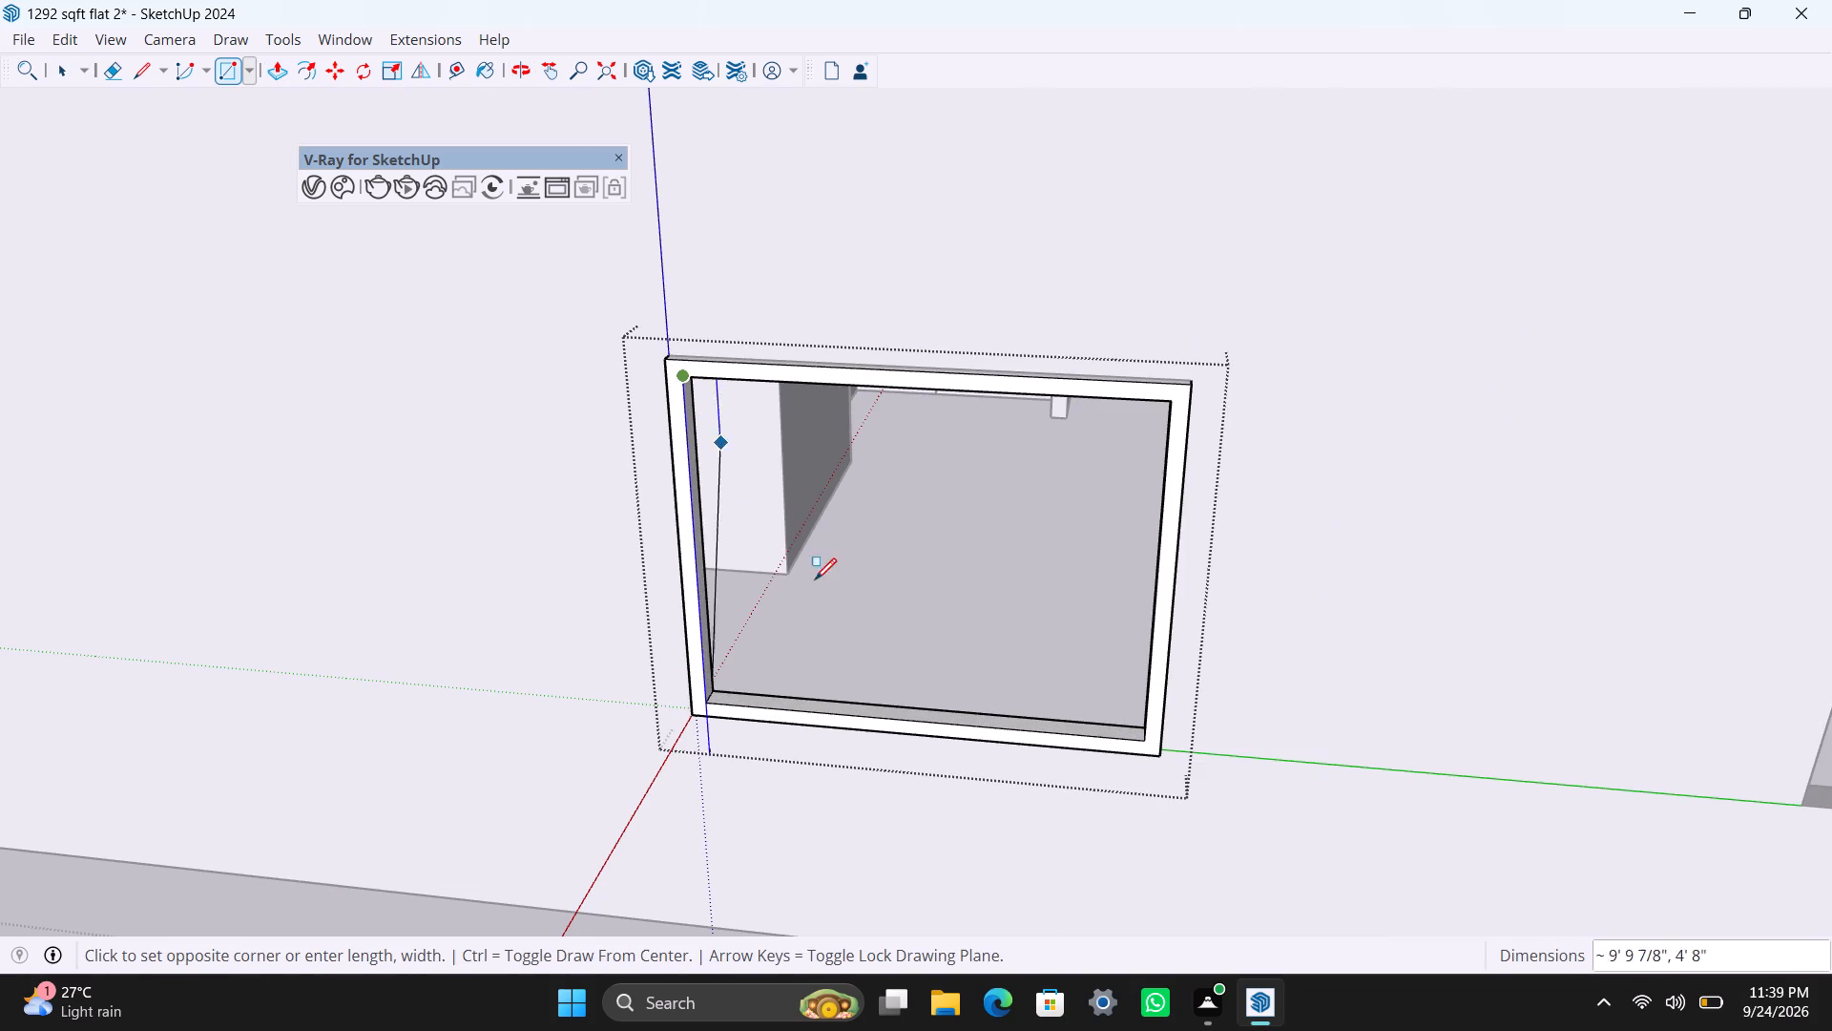
click(919, 721)
key(space)
click(1026, 678)
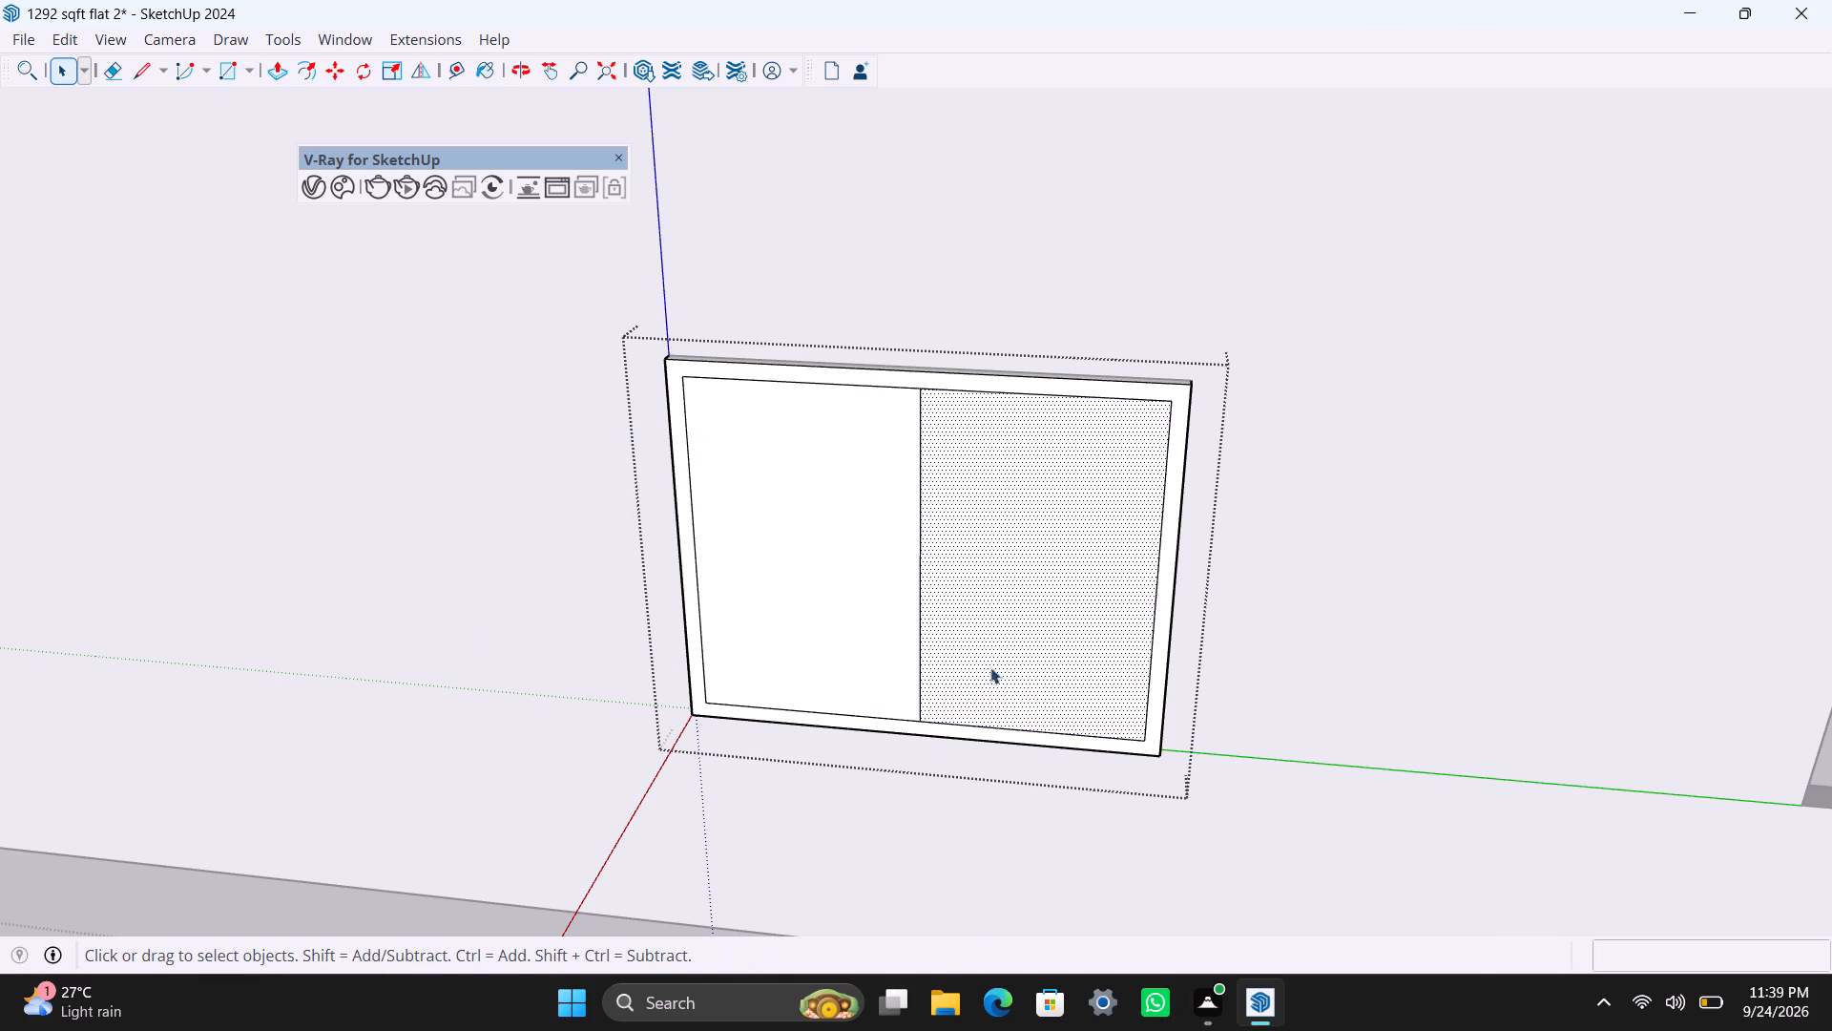
key(Delete)
Make the half-opening pane of the 5' by 4' window a group, push/pull it 8mm, and close the pane group.
double_click(876, 635)
right_click(873, 633)
triple_click(871, 635)
right_click(865, 636)
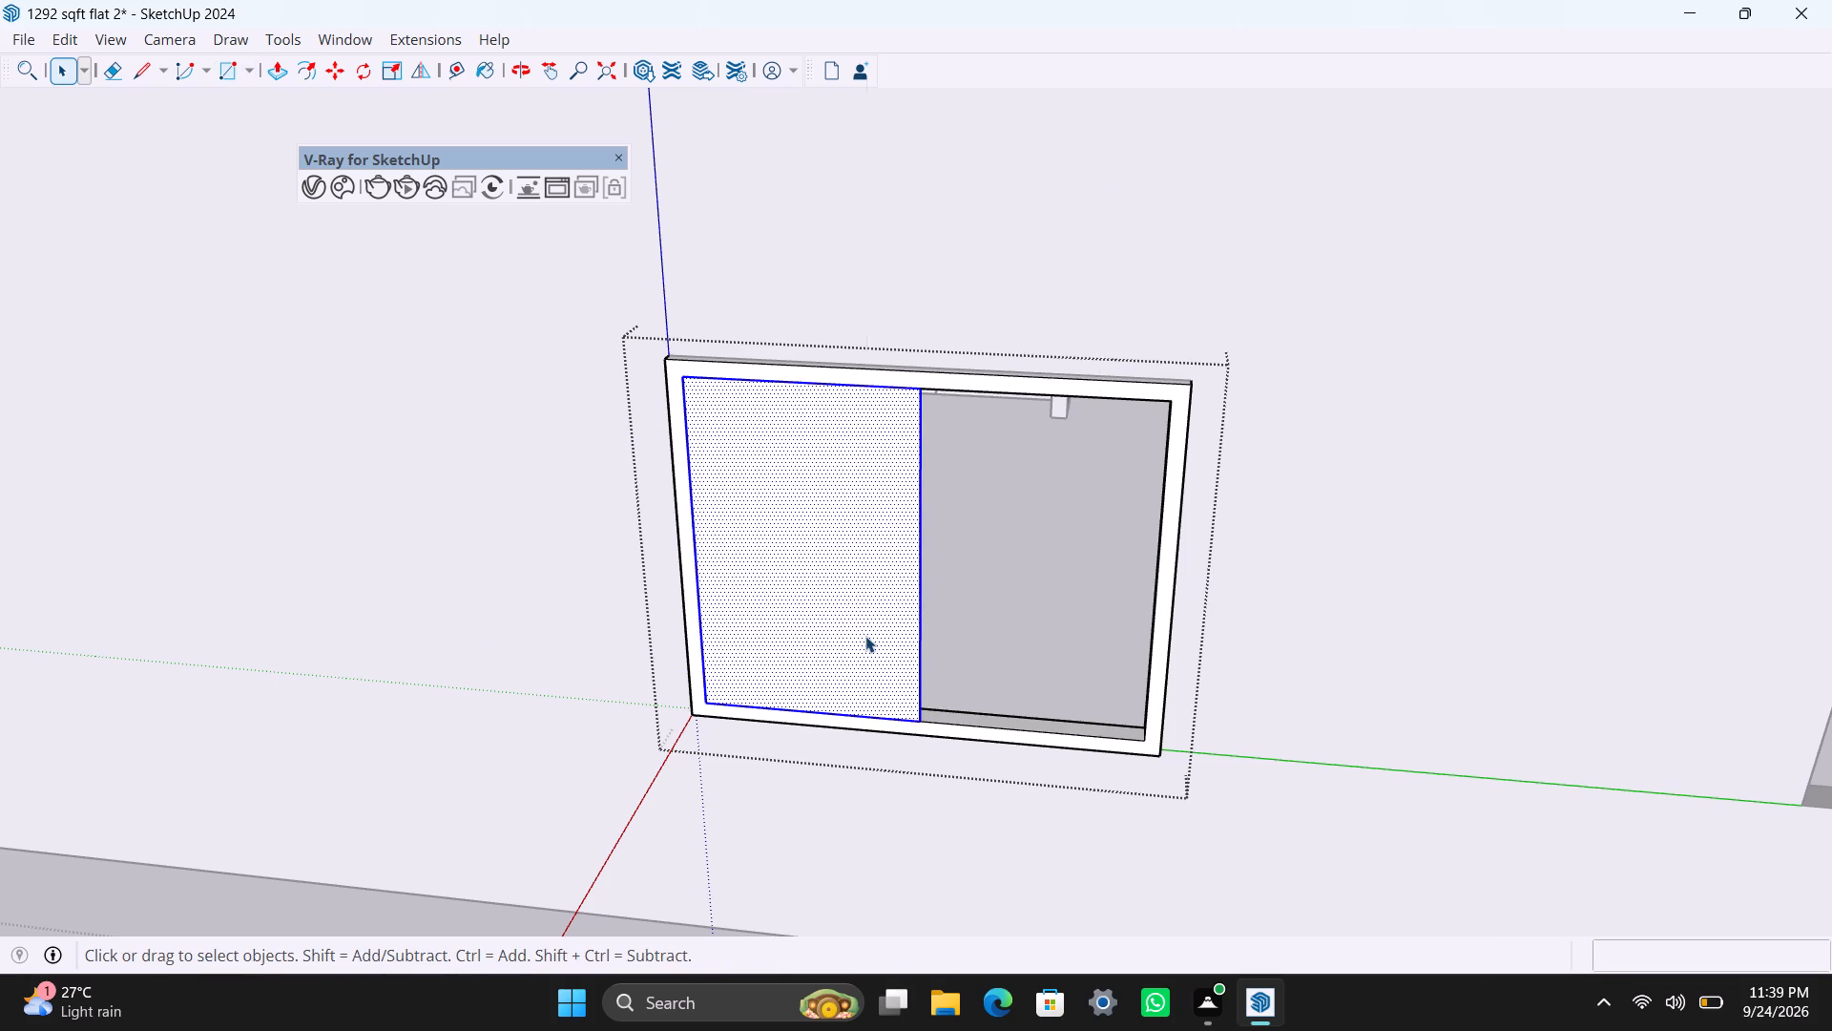
click(970, 294)
middle_drag(926, 723, 795, 766)
scroll(652, 723, up, 2)
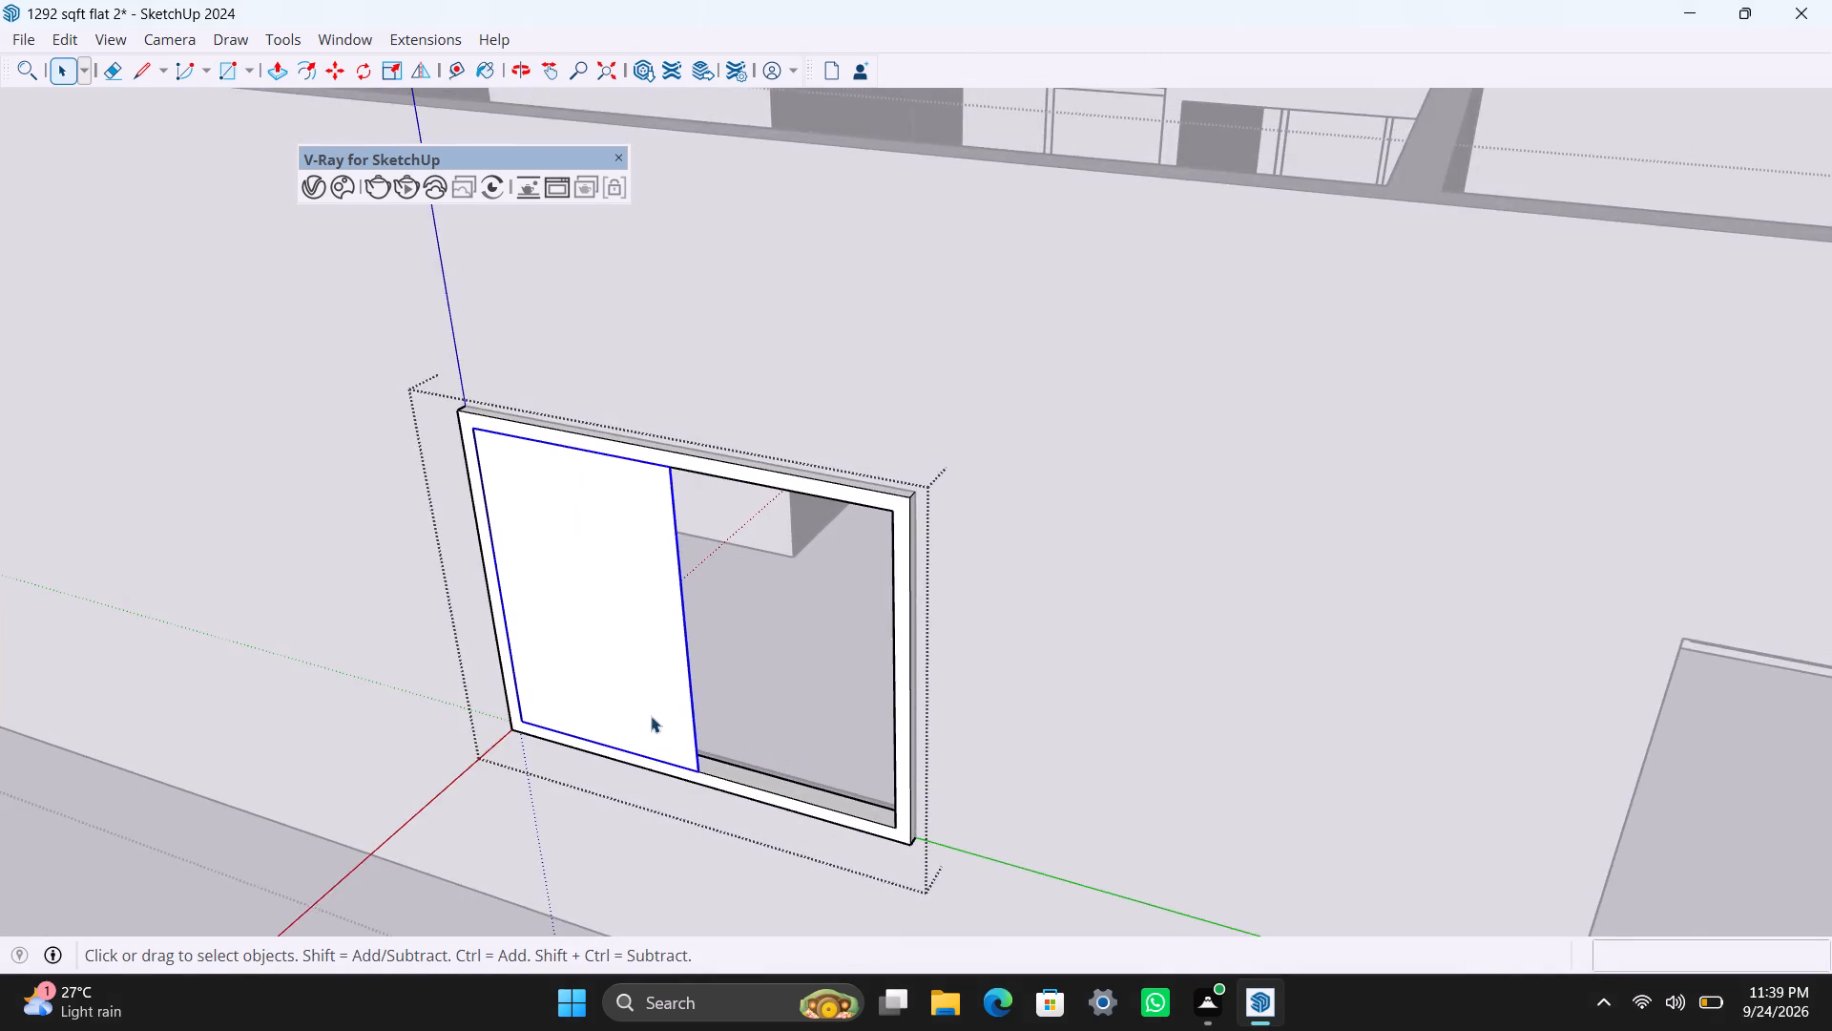
scroll(673, 708, up, 1)
double_click(673, 707)
key(p)
drag(665, 706, 675, 705)
text(8mm)
key(Return)
key(space)
click(1313, 754)
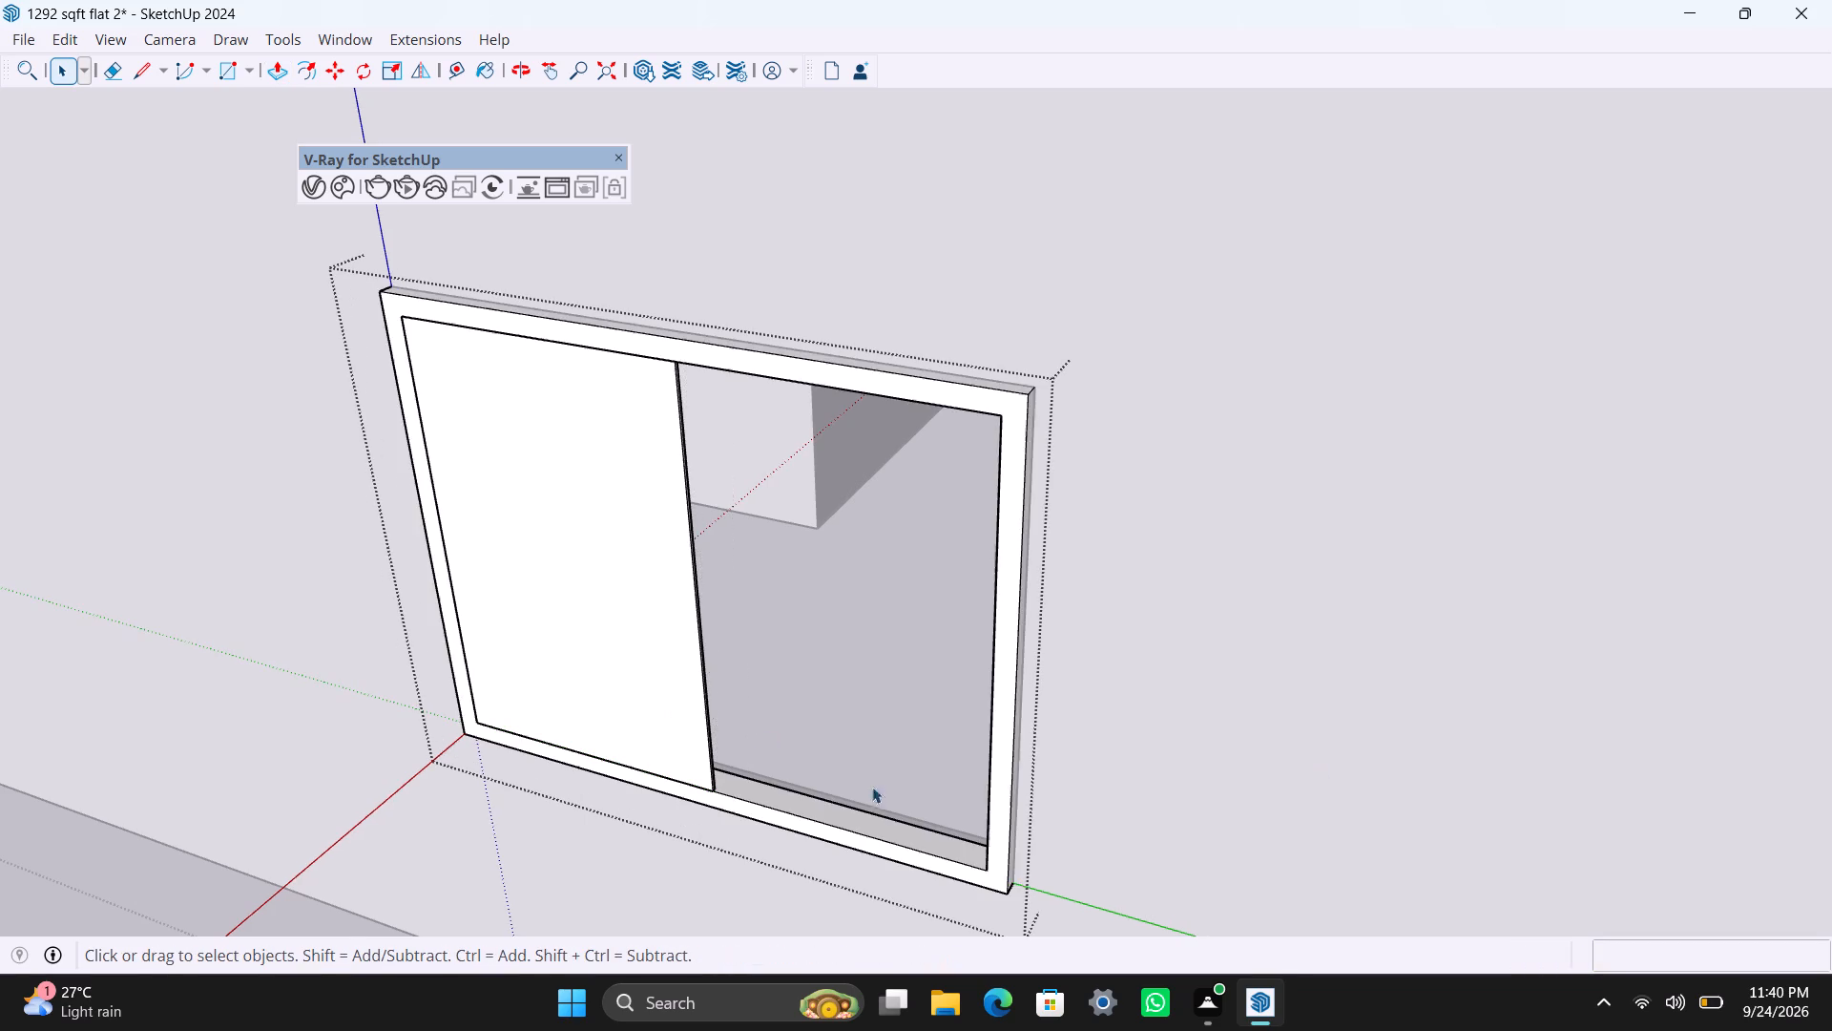
Move the half-opening pane of the 5' by 4' window inward into the depth of its frame.
scroll(734, 786, up, 5)
click(681, 771)
scroll(689, 778, up, 3)
key(m)
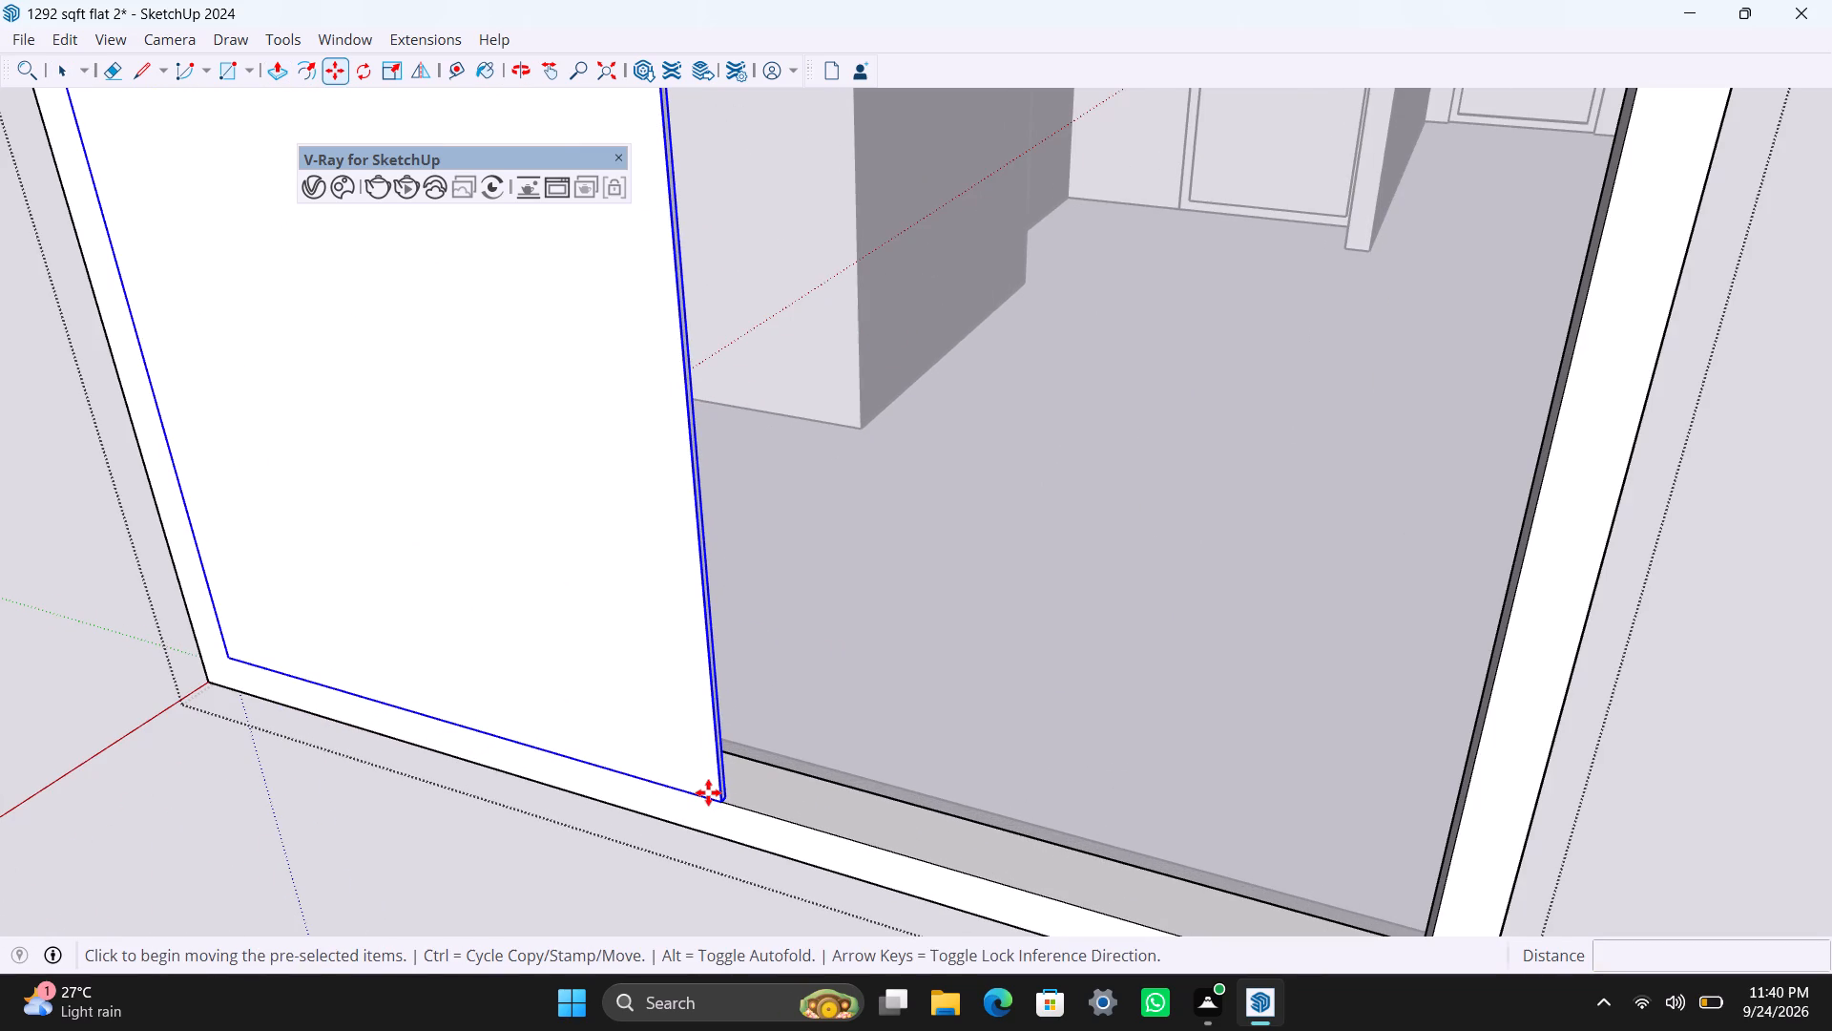
click(719, 793)
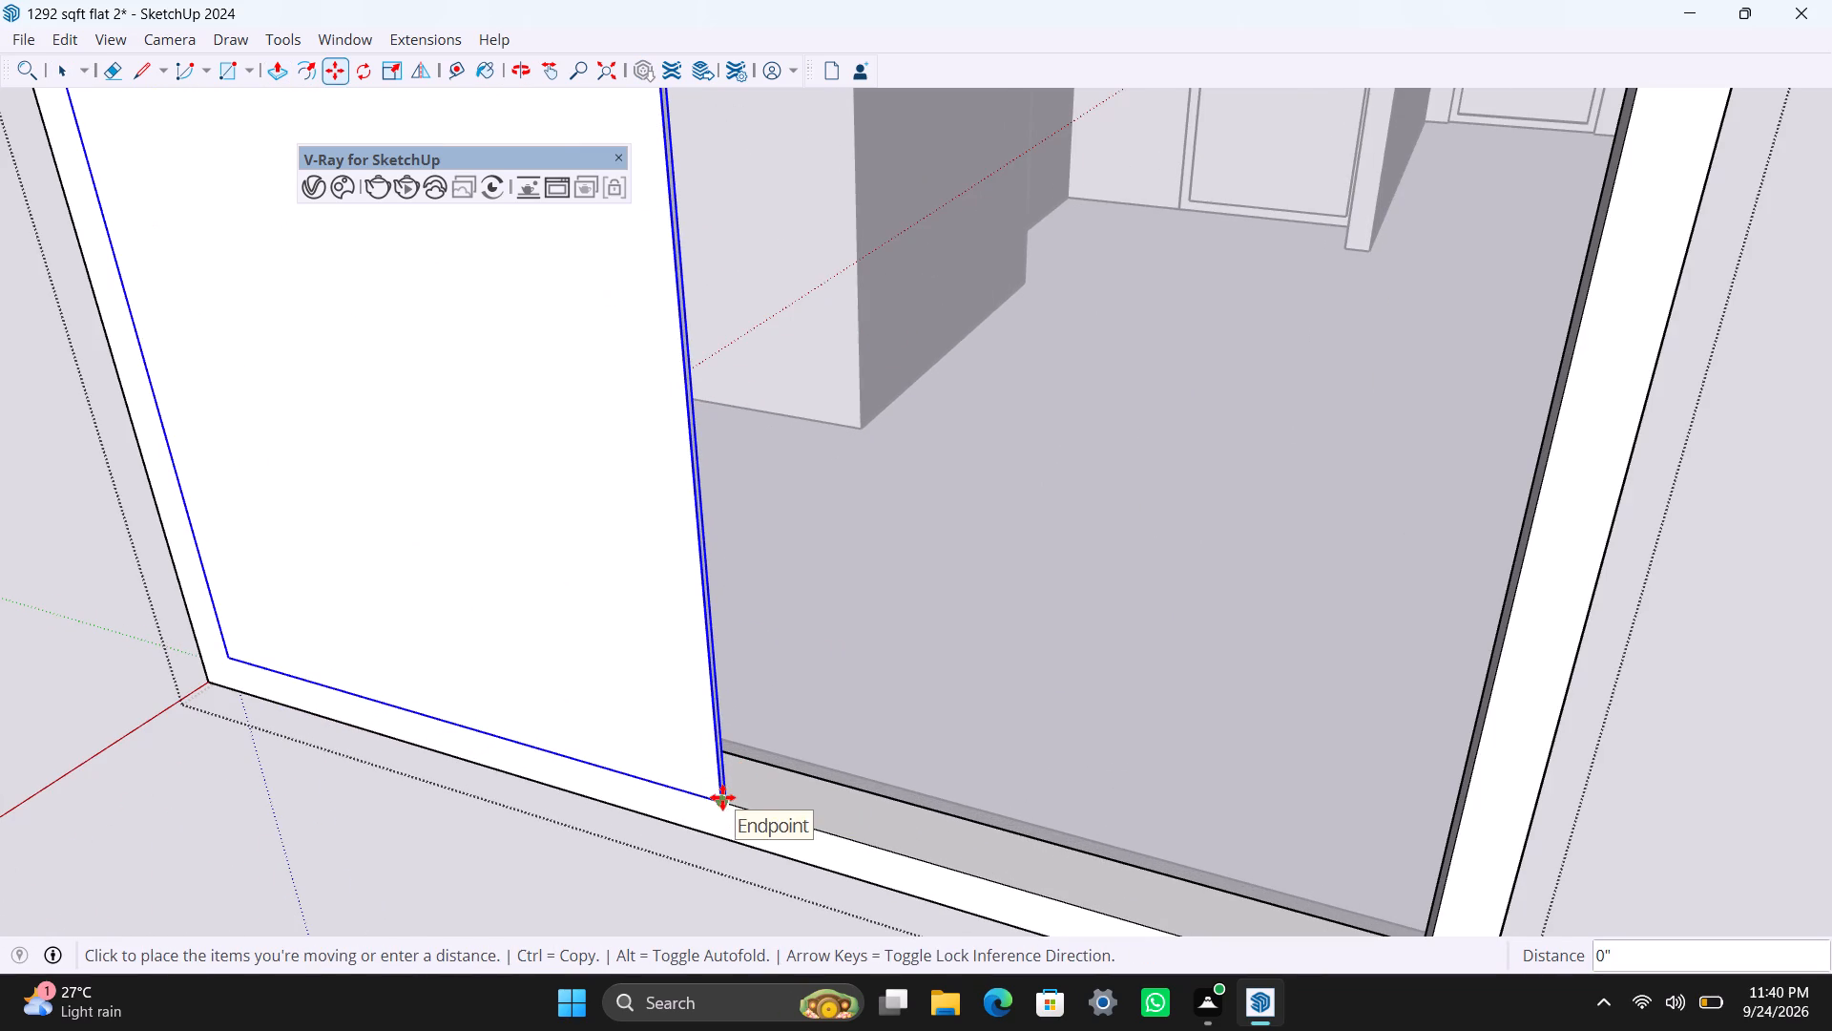
click(738, 779)
Copy the pane into the other half of the 5' by 4' frame, align the copy against the first pane's corner, and close the window group.
scroll(735, 784, down, 5)
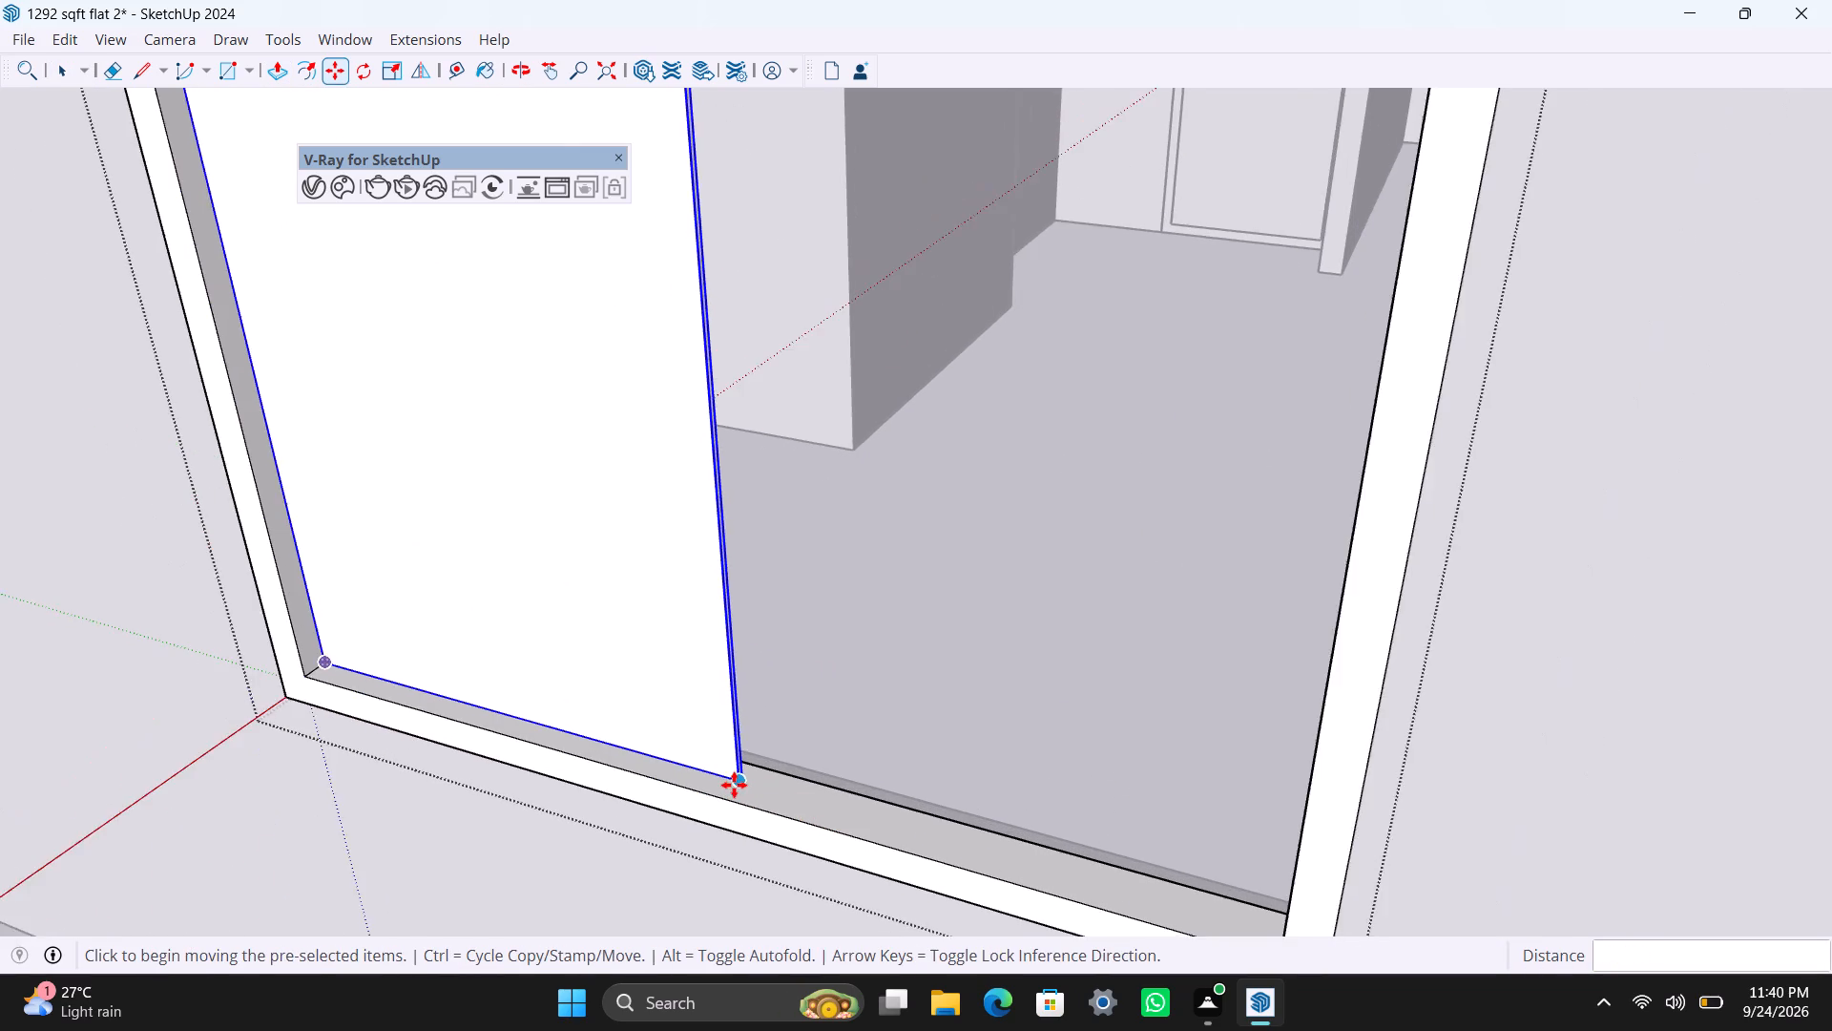
scroll(734, 785, down, 3)
ctrl+drag(734, 776, 742, 786)
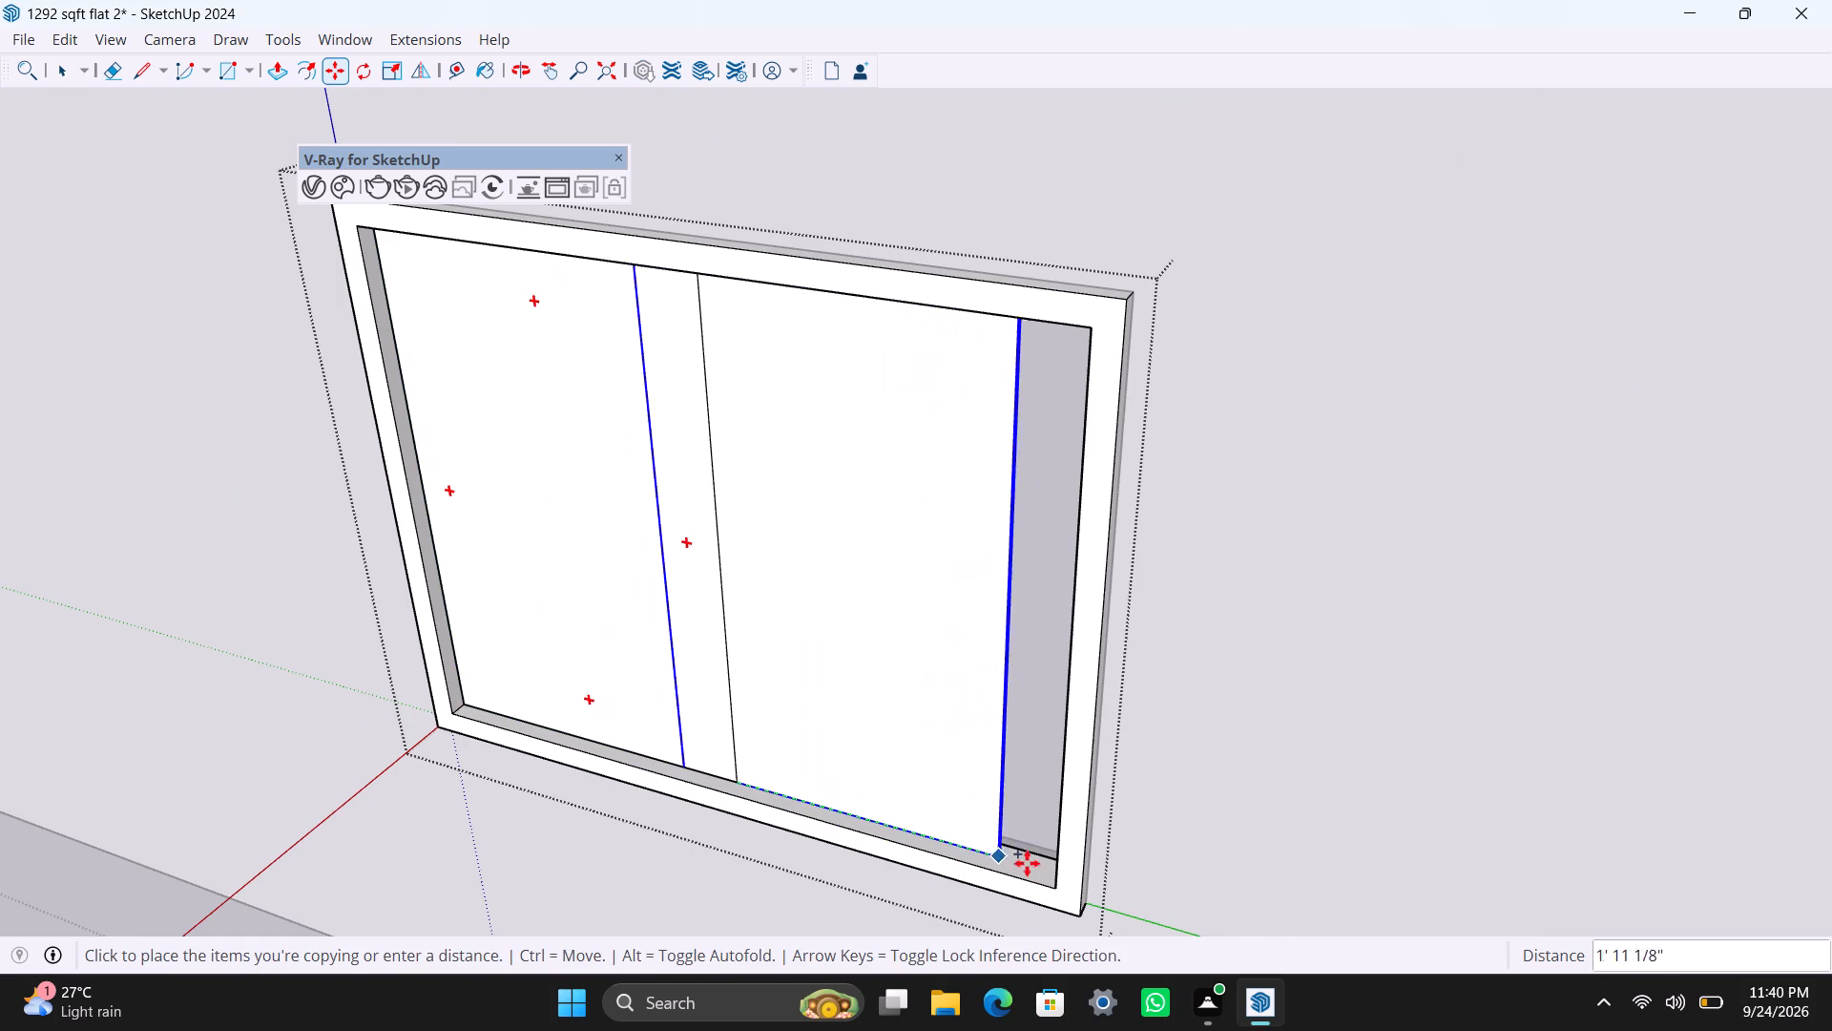
click(1055, 881)
scroll(860, 836, up, 3)
middle_drag(455, 800, 916, 851)
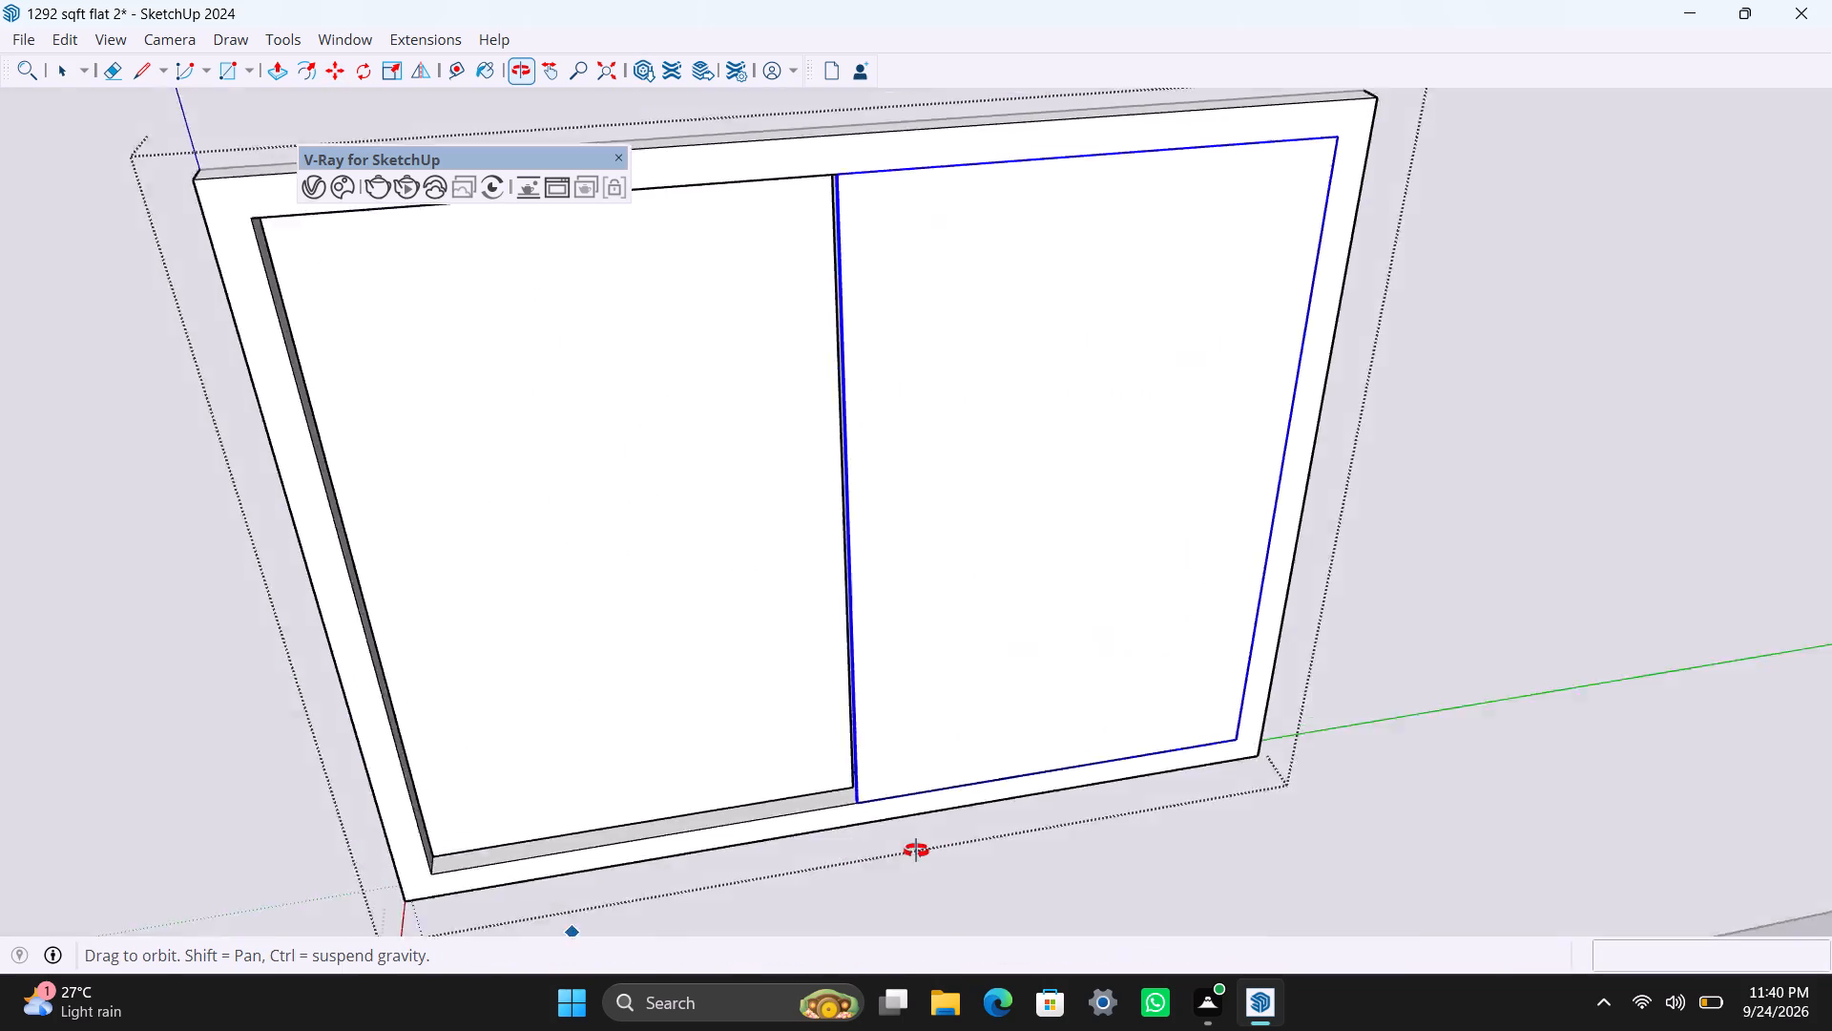
middle_drag(916, 851, 932, 841)
scroll(918, 810, up, 14)
click(883, 783)
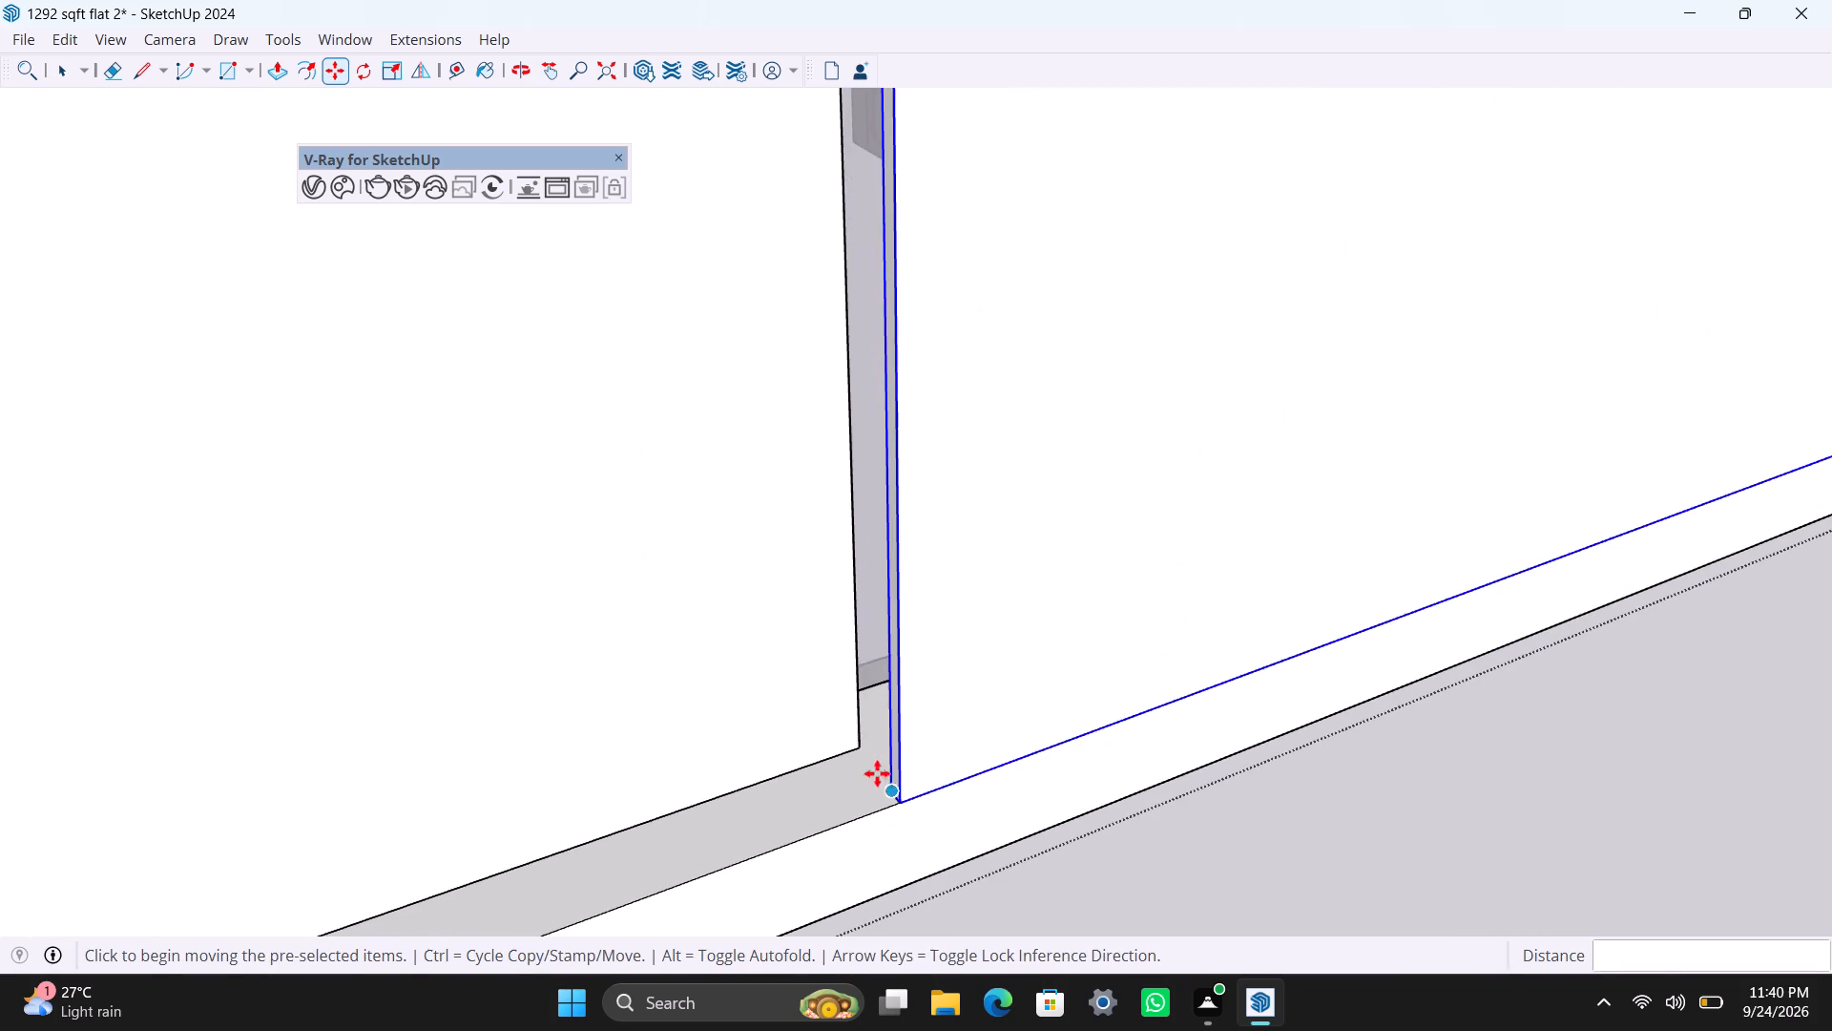
click(859, 745)
scroll(856, 782, down, 19)
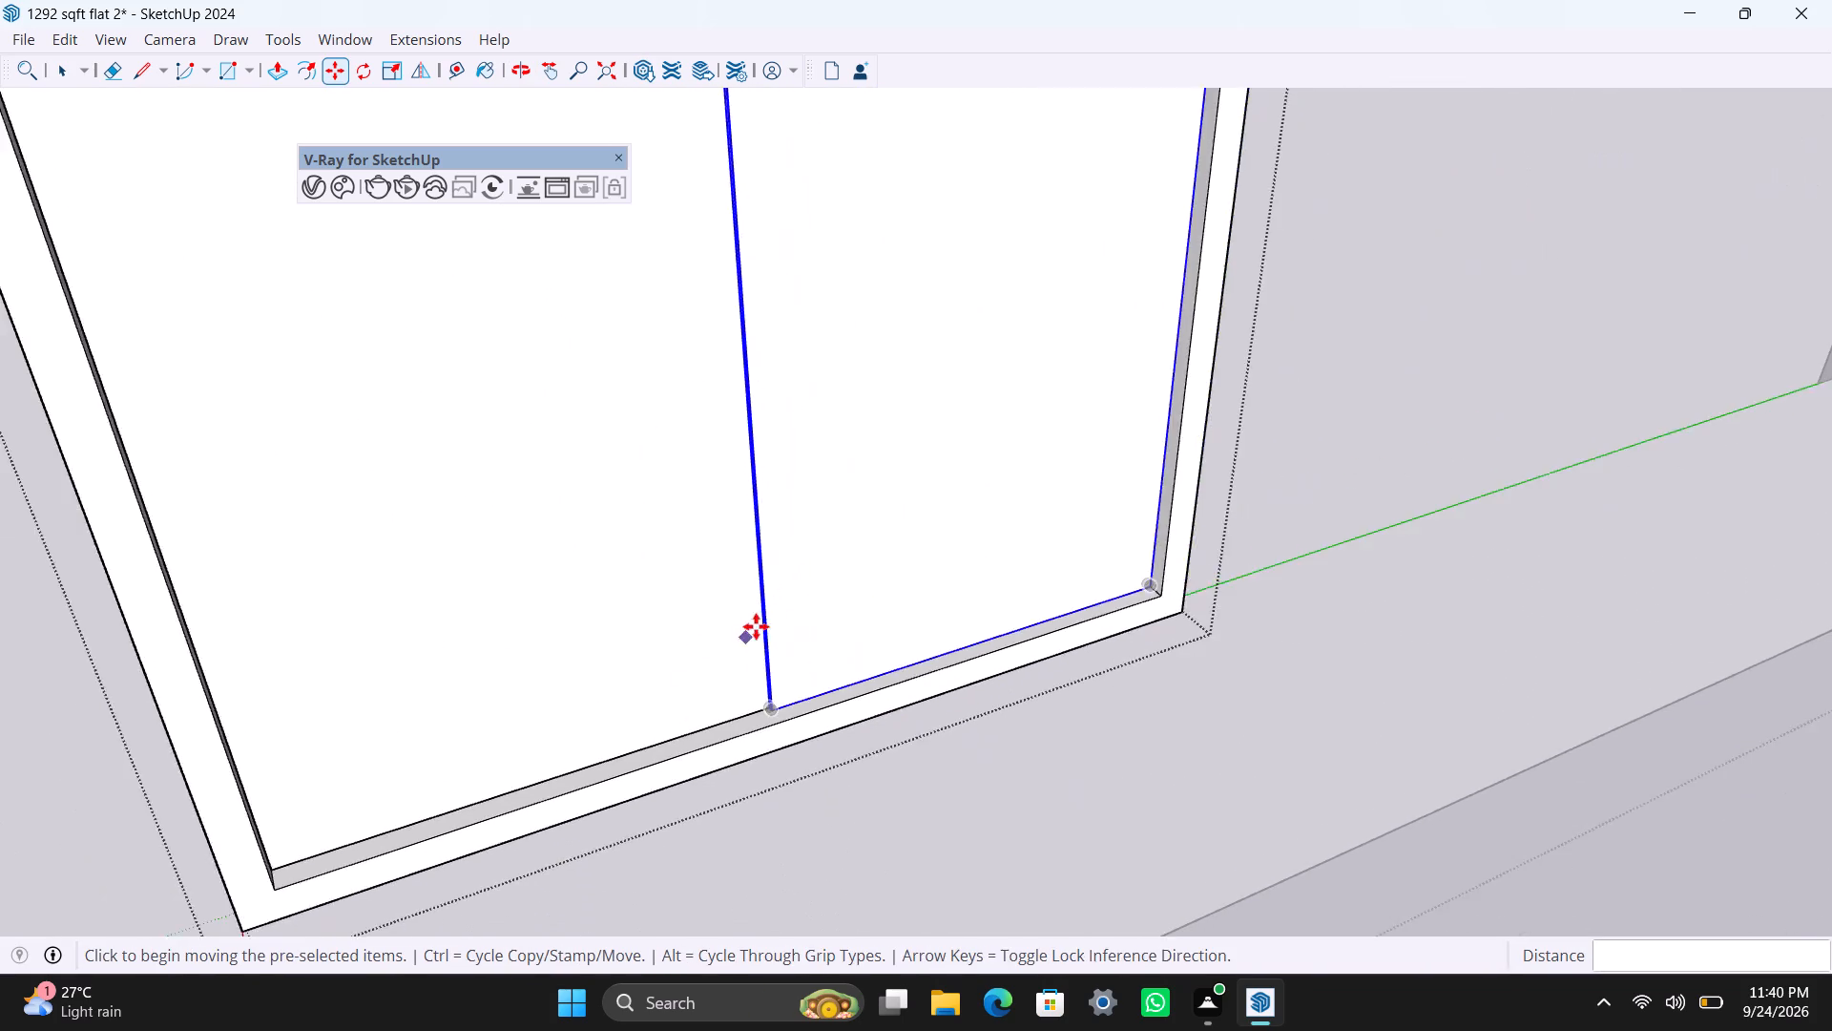
scroll(756, 626, down, 11)
key(space)
click(1110, 733)
Draw a rectangle over the empty window opening near the same wall's end and make it a group.
scroll(1113, 727, down, 5)
middle_drag(1149, 703, 783, 615)
key(r)
click(855, 356)
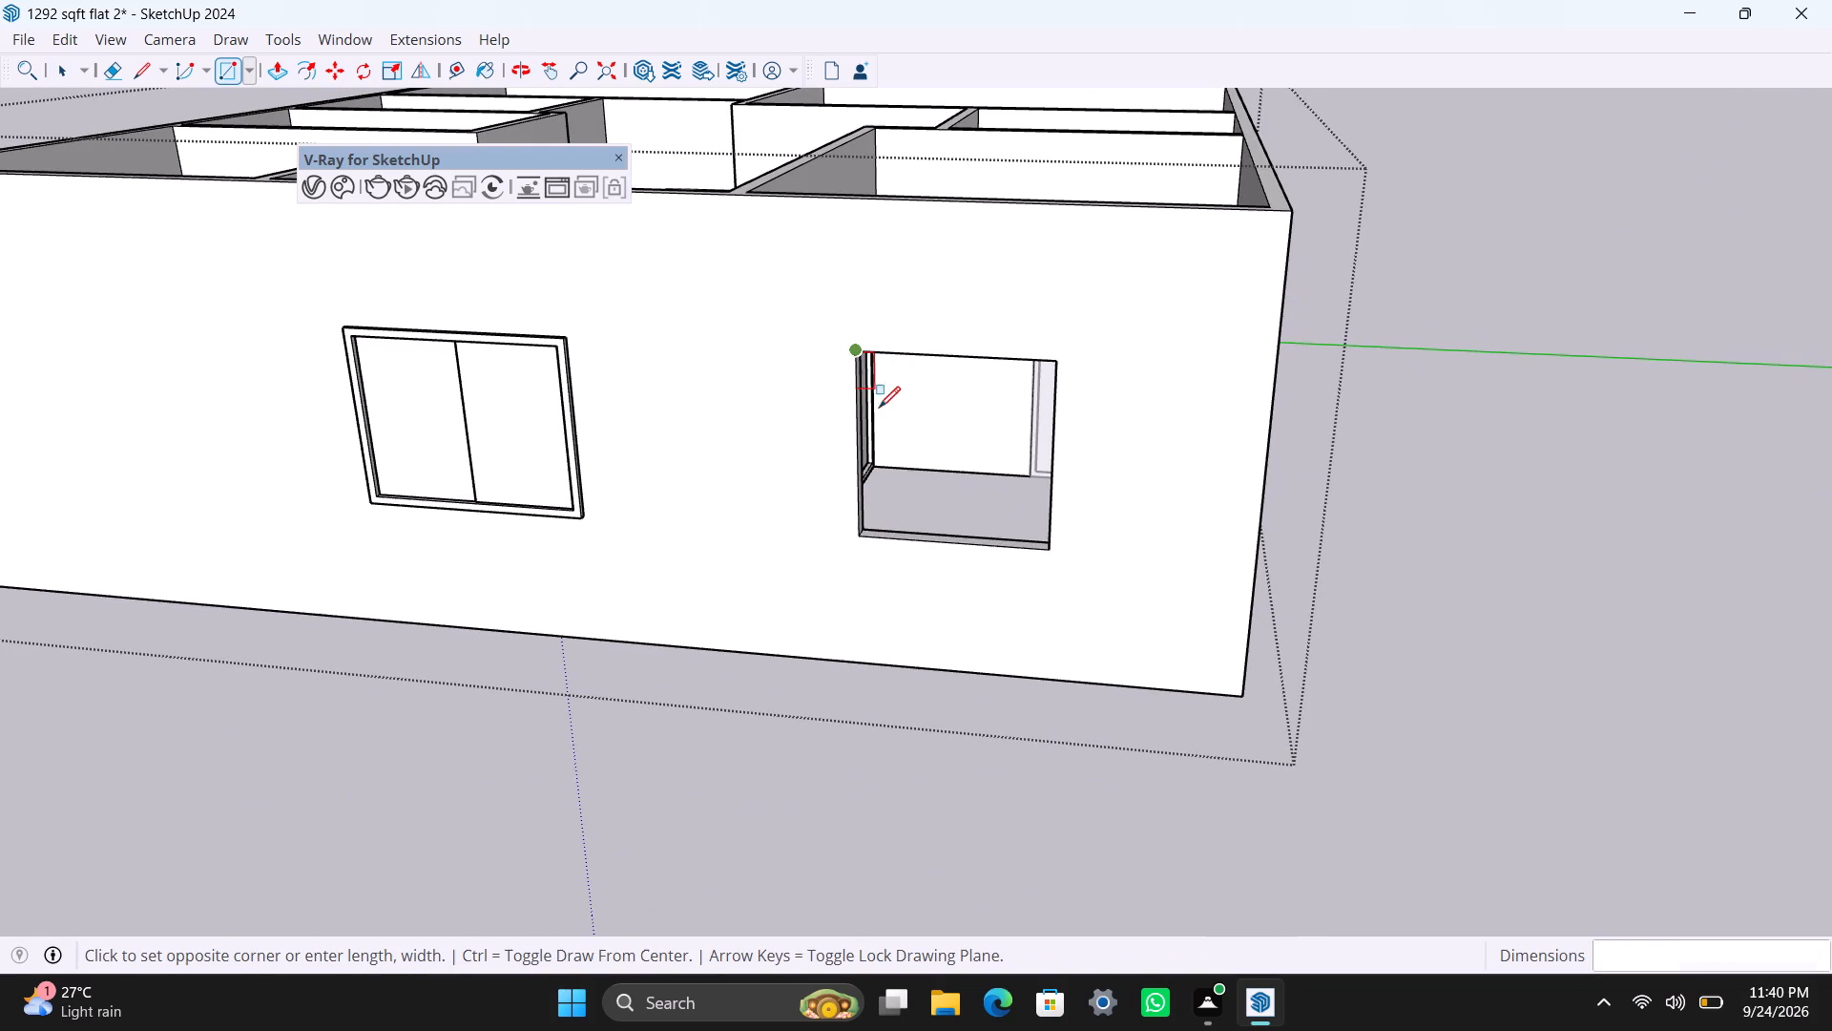
click(1047, 551)
key(space)
double_click(964, 500)
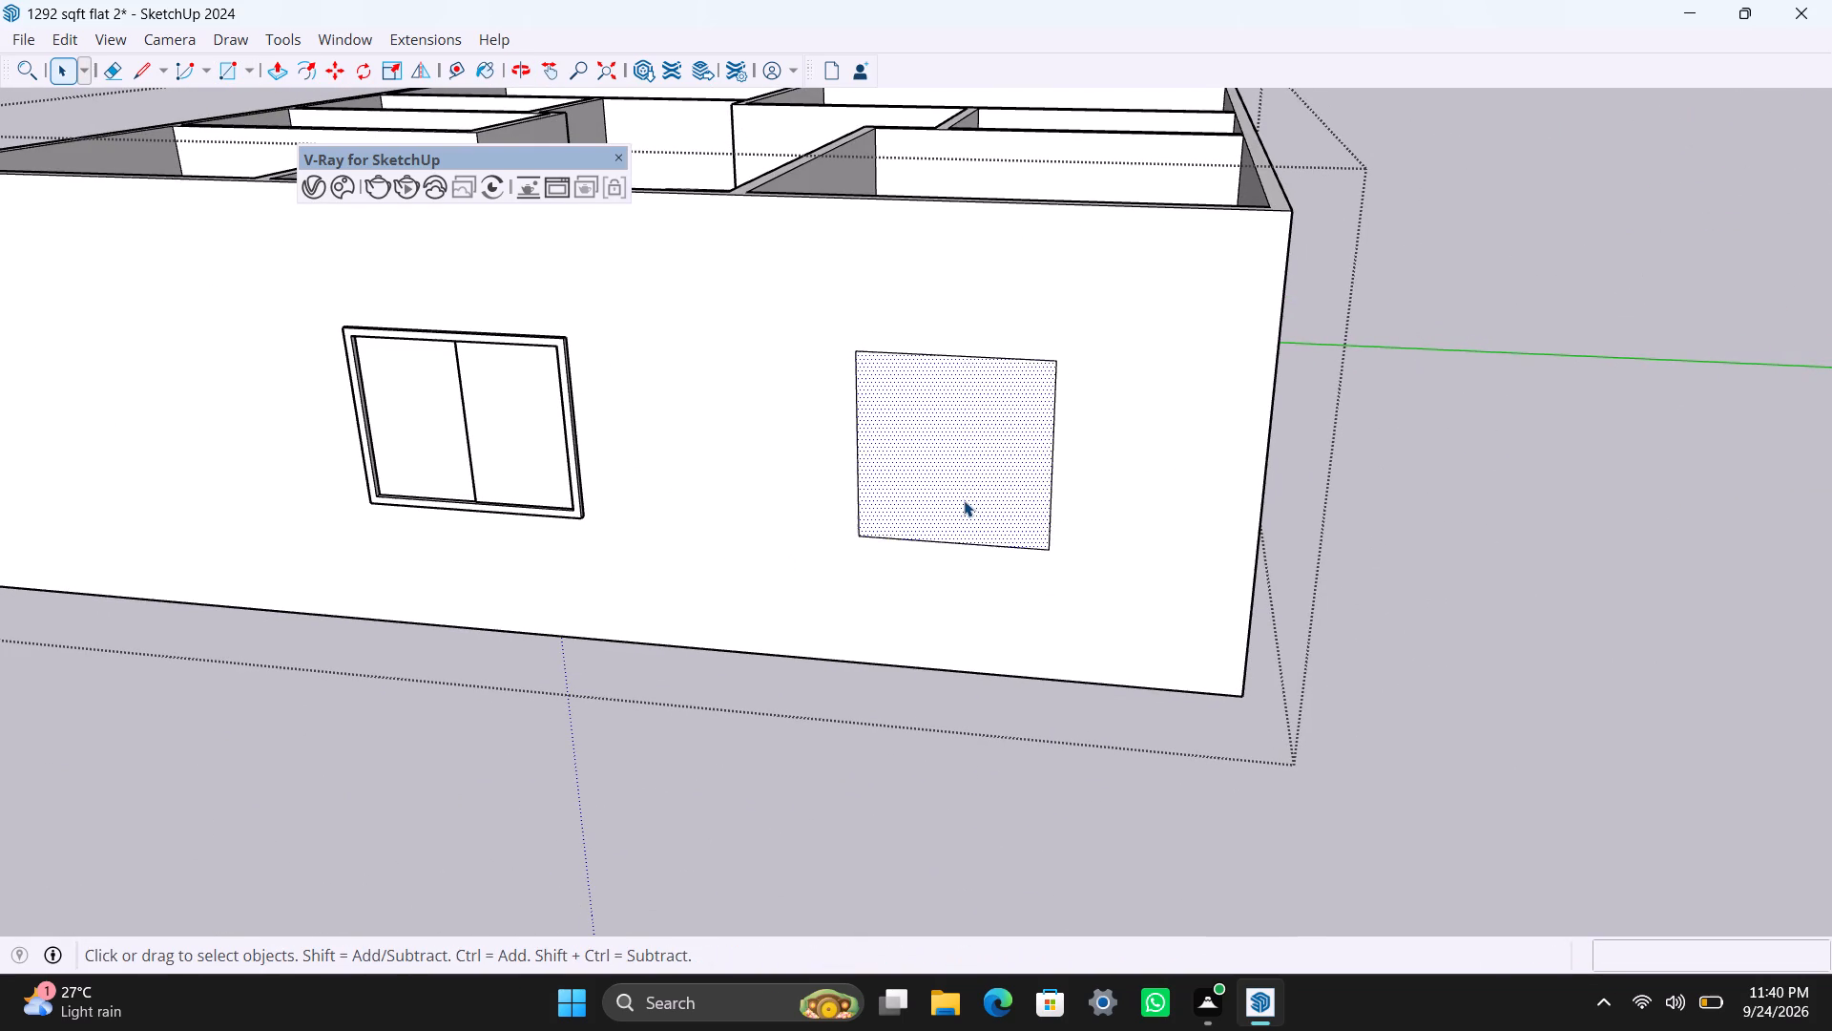
right_click(964, 500)
click(1073, 231)
Inside the new window group, offset the rectangle's edges 2" inward and delete the inner face.
scroll(956, 420, up, 3)
double_click(901, 420)
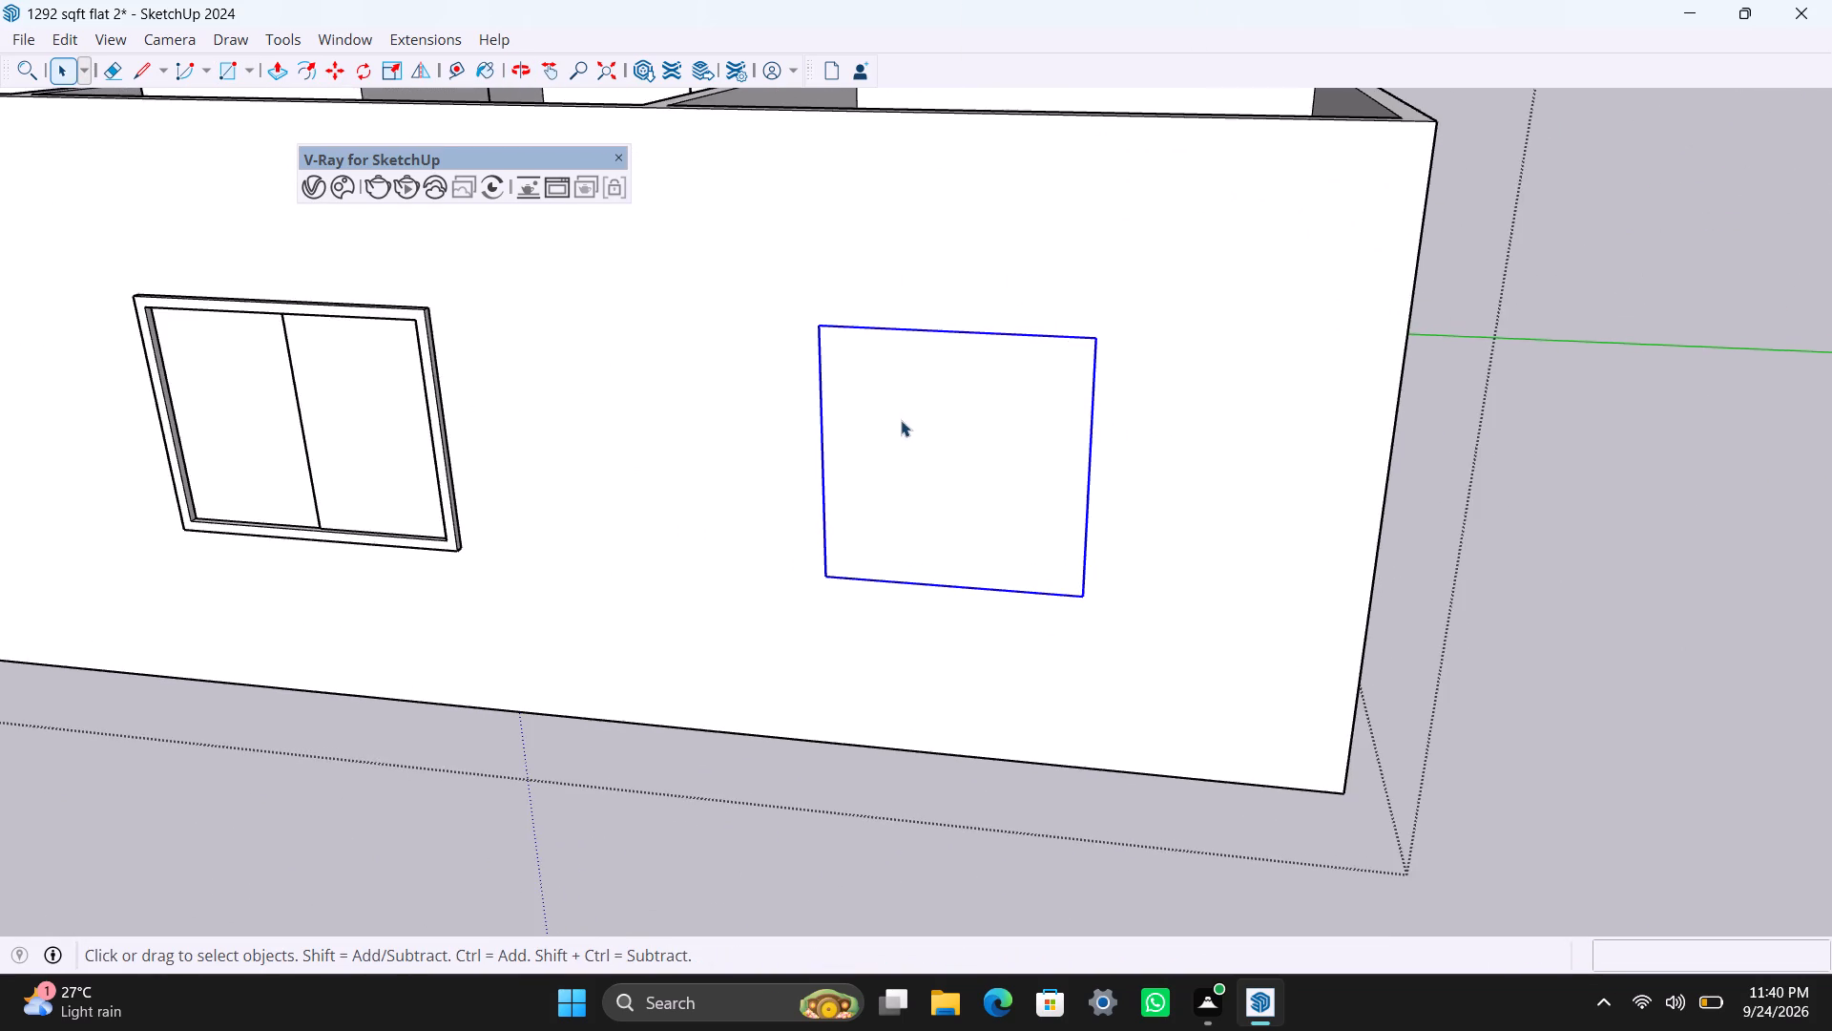
click(880, 408)
key(f)
click(857, 419)
text(2")
key(Return)
key(space)
click(862, 467)
key(Delete)
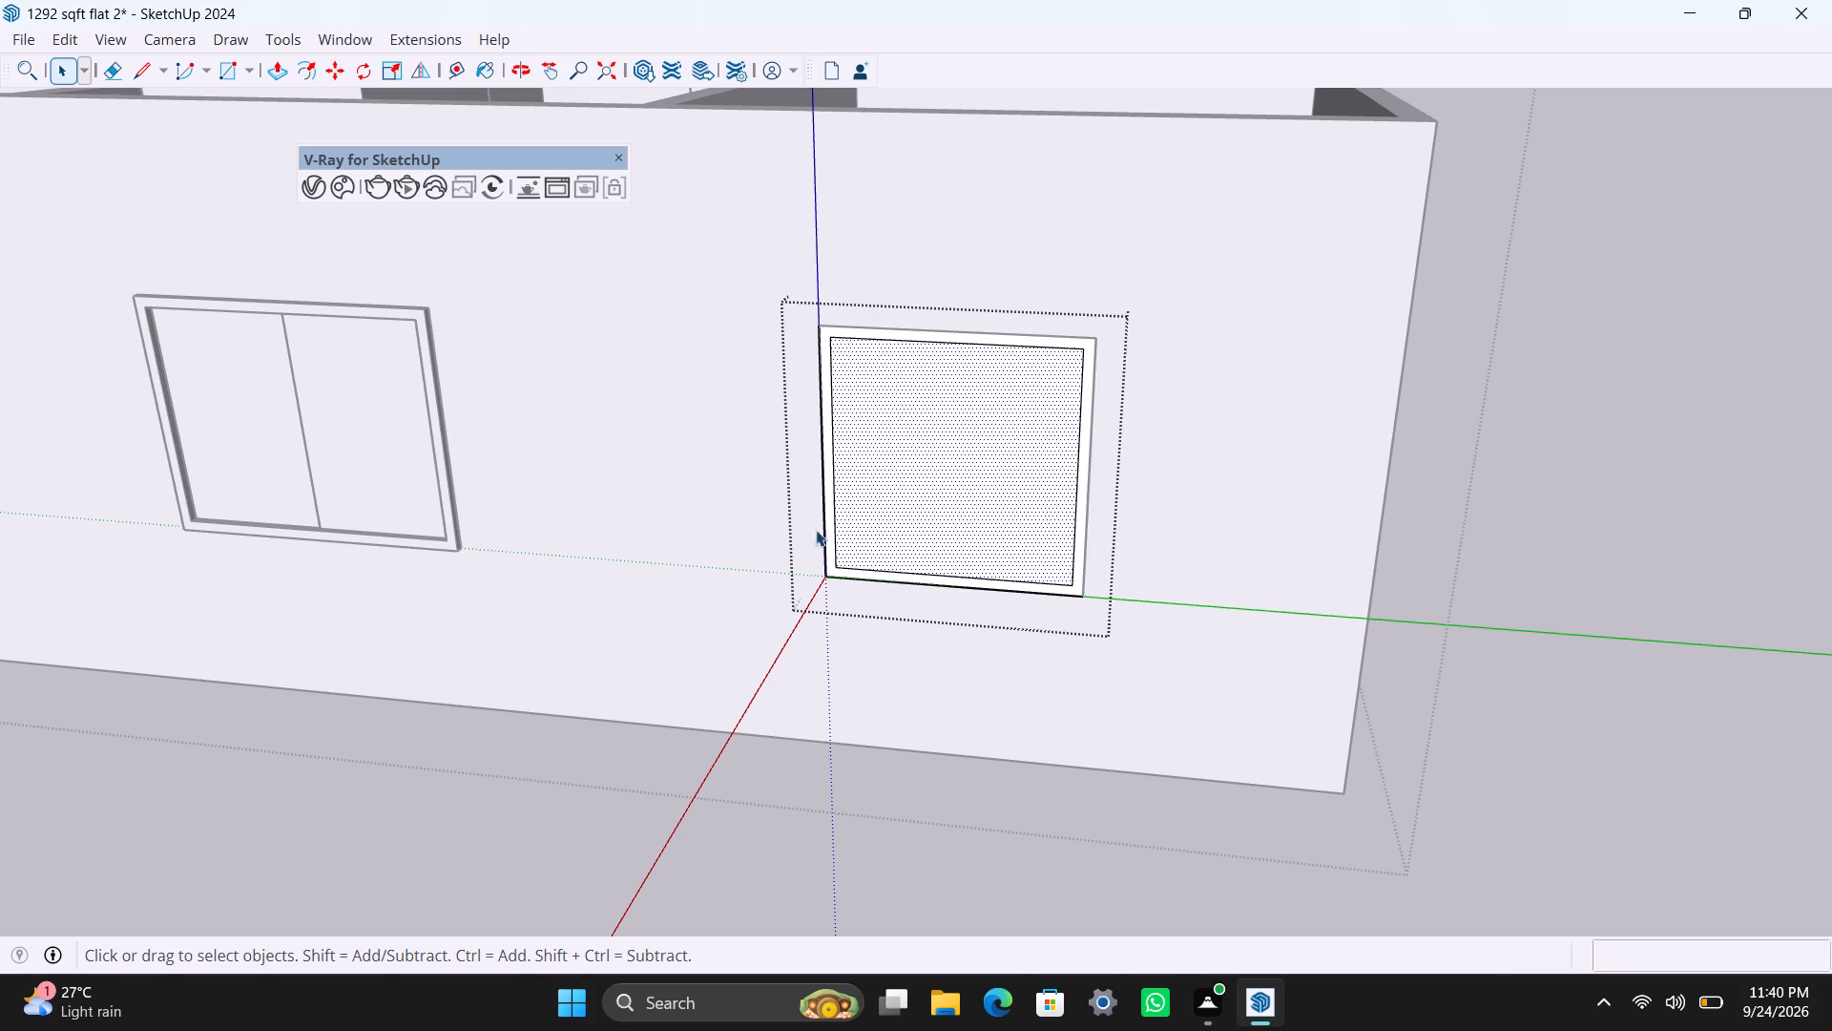
Push/pull the new window's frame face 1.5", and push/pull it a second time by 1.5".
scroll(822, 539, up, 5)
click(832, 526)
key(p)
drag(836, 525, 856, 514)
text(1.)
key(5)
key(shift+quotedbl)
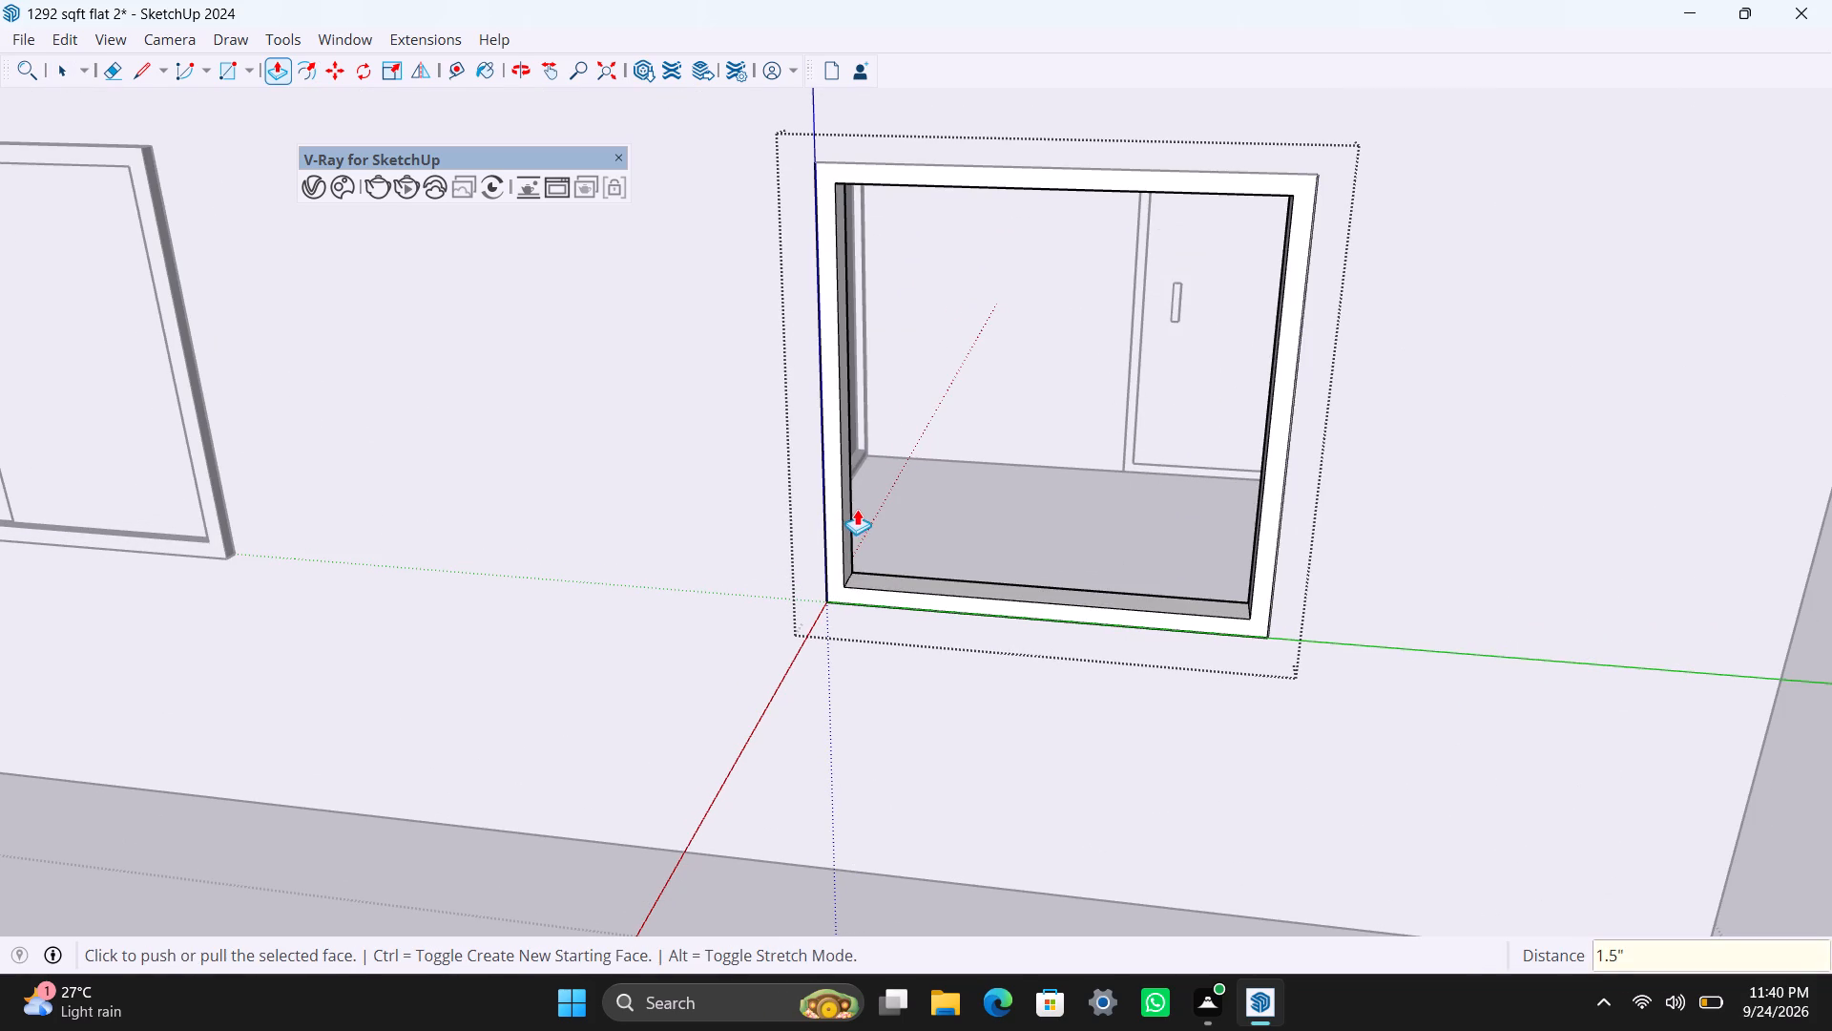
key(Return)
click(833, 554)
key(1)
key(period)
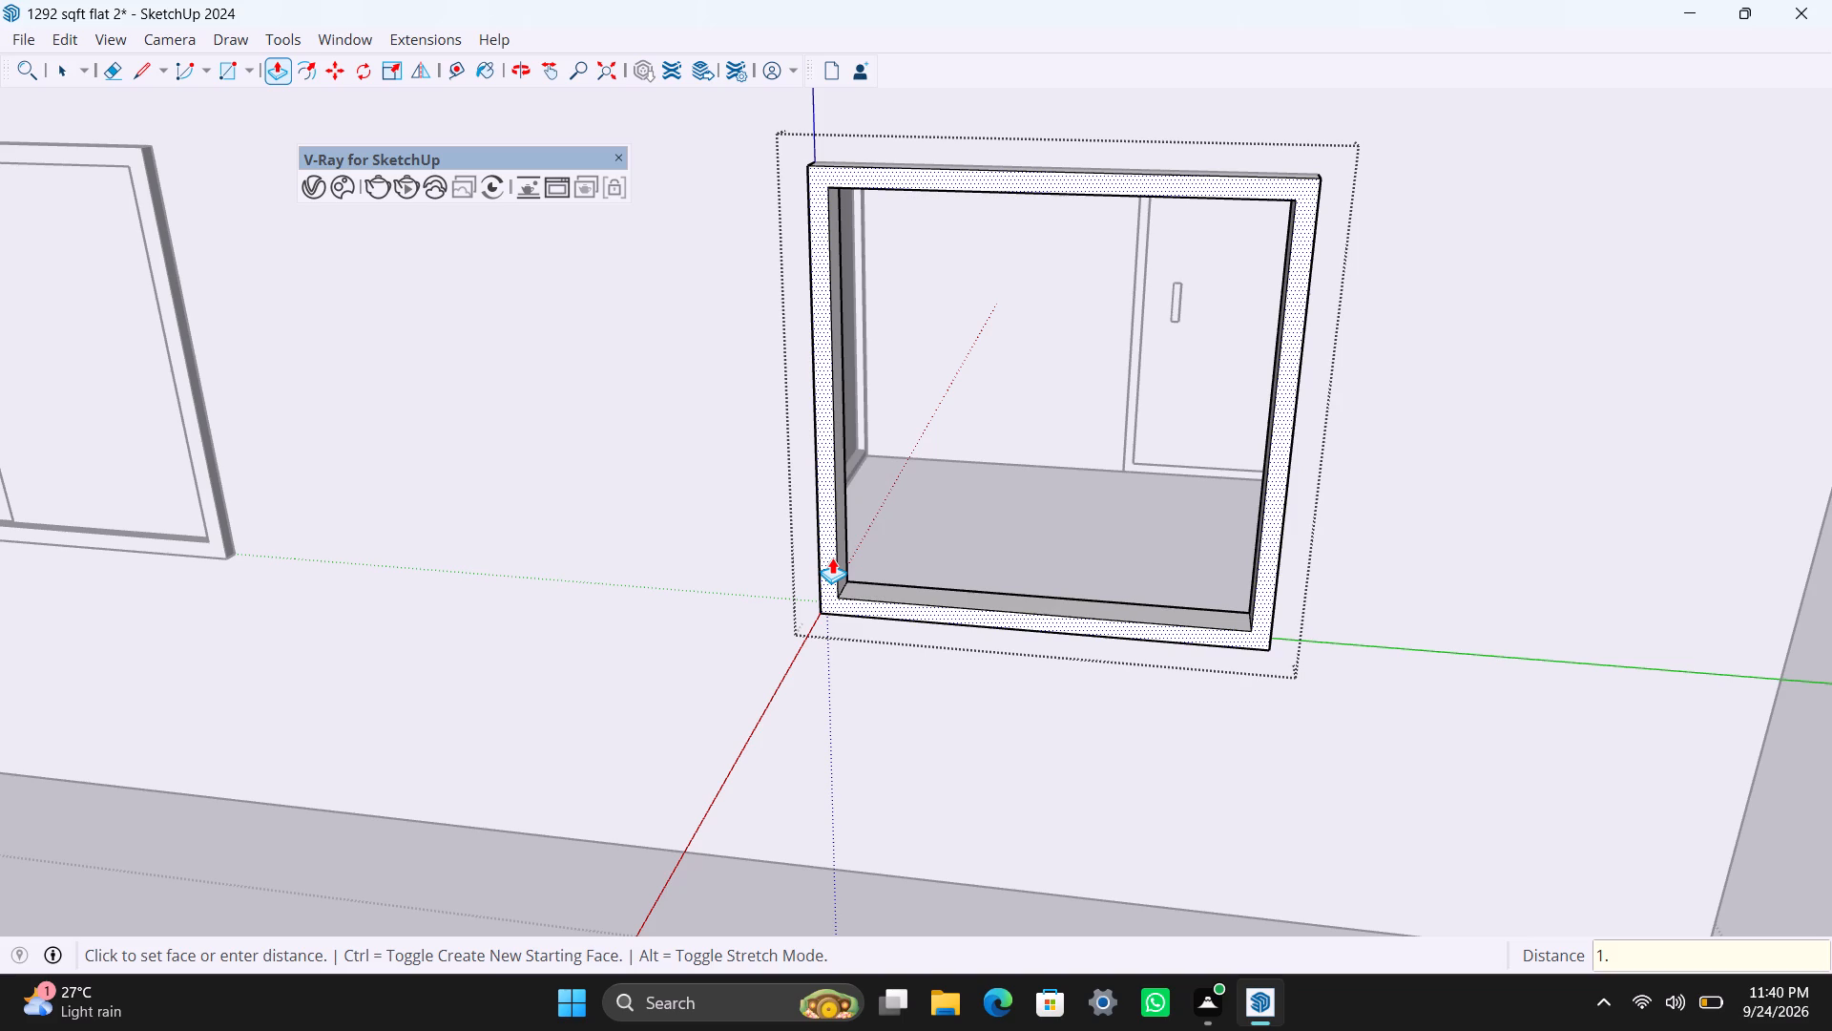
text(5")
key(Return)
Draw a 1' 10" wide pane rectangle over half of the new frame's opening, ending at the sill's midpoint, and delete the other half's face.
key(space)
key(r)
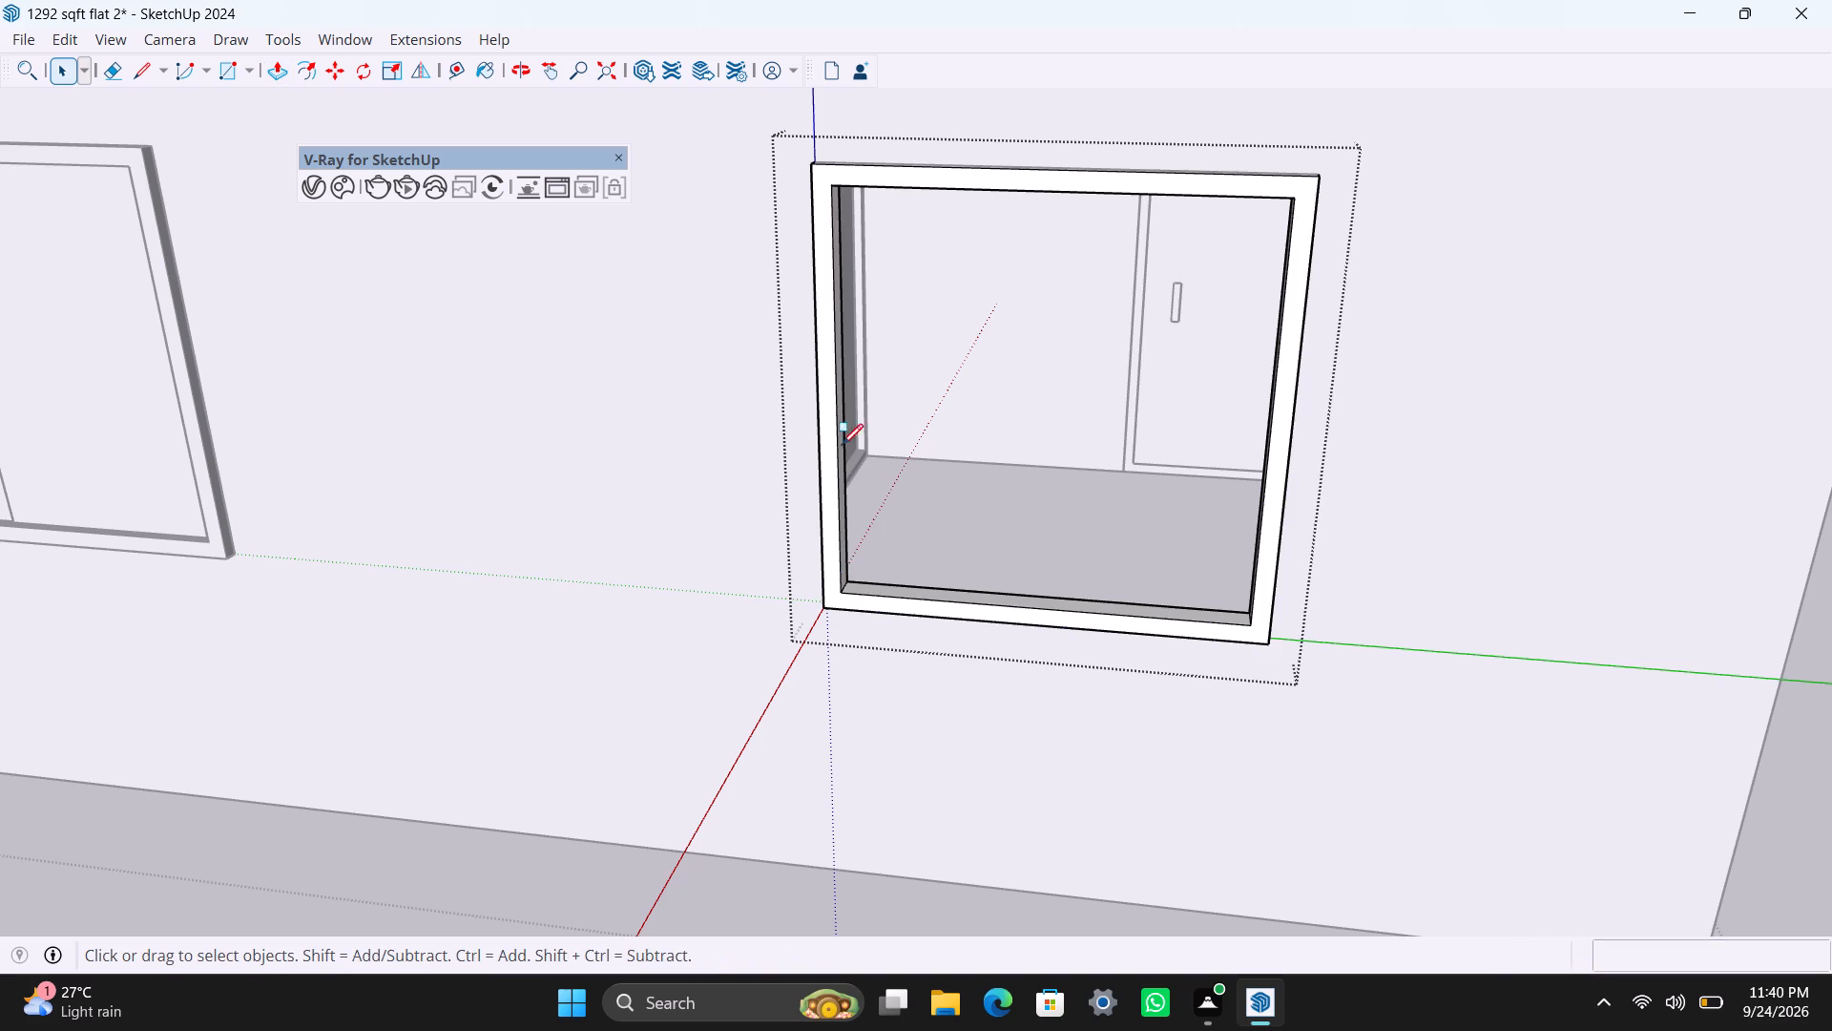
click(837, 191)
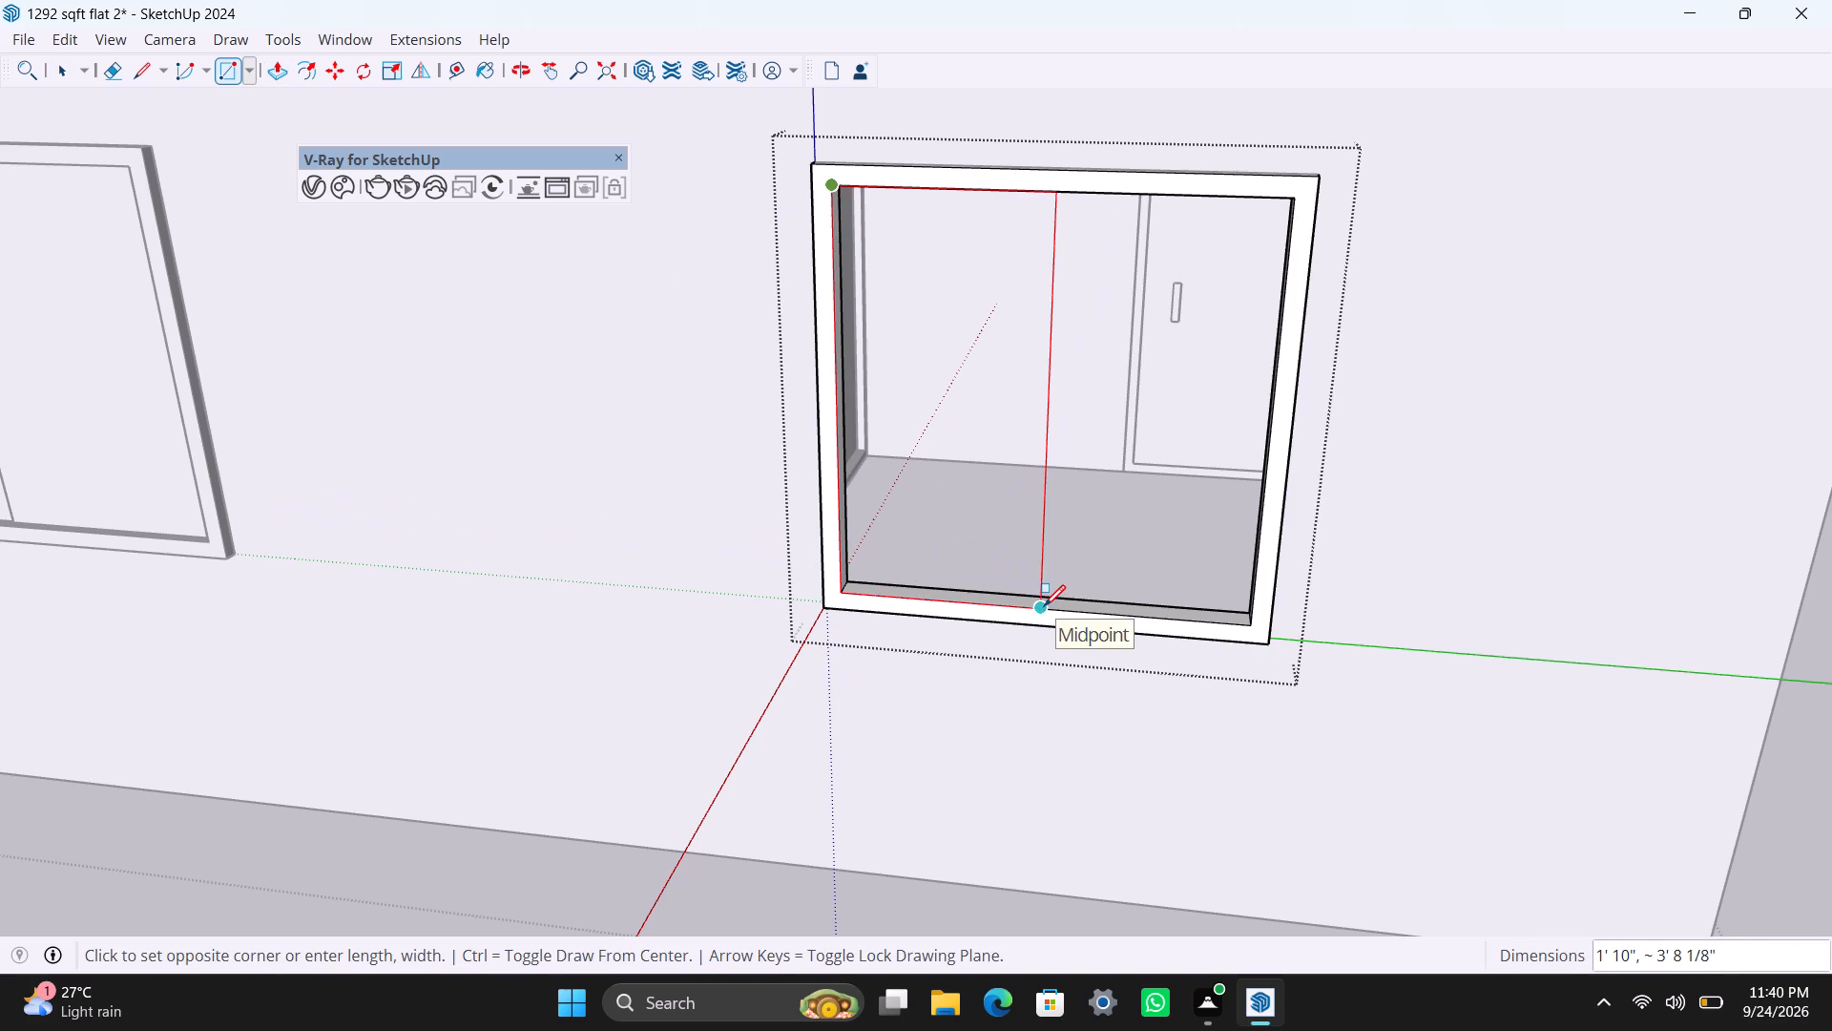
click(1044, 606)
key(space)
click(1109, 566)
key(Delete)
Make the new window's half-opening pane a group, push/pull it 8mm, and close the pane group.
double_click(1005, 542)
right_click(1004, 541)
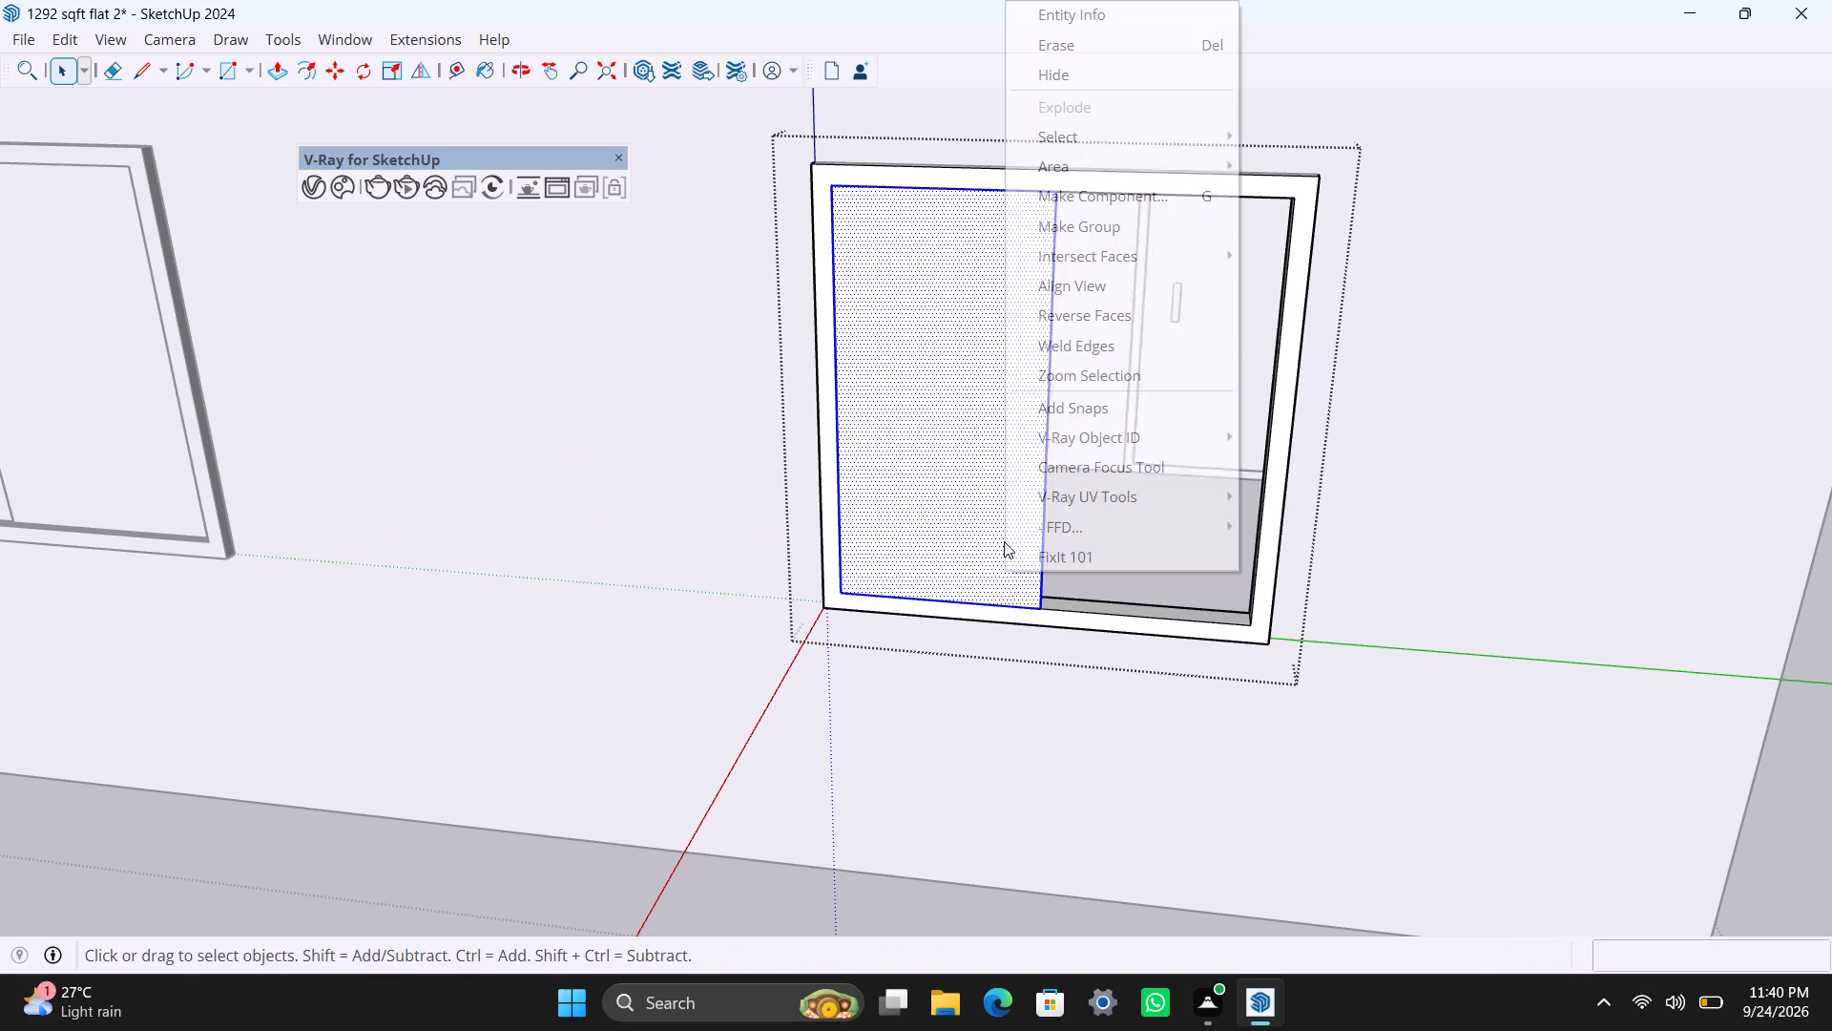
click(1080, 221)
scroll(1113, 621, down, 3)
middle_drag(1091, 640, 977, 684)
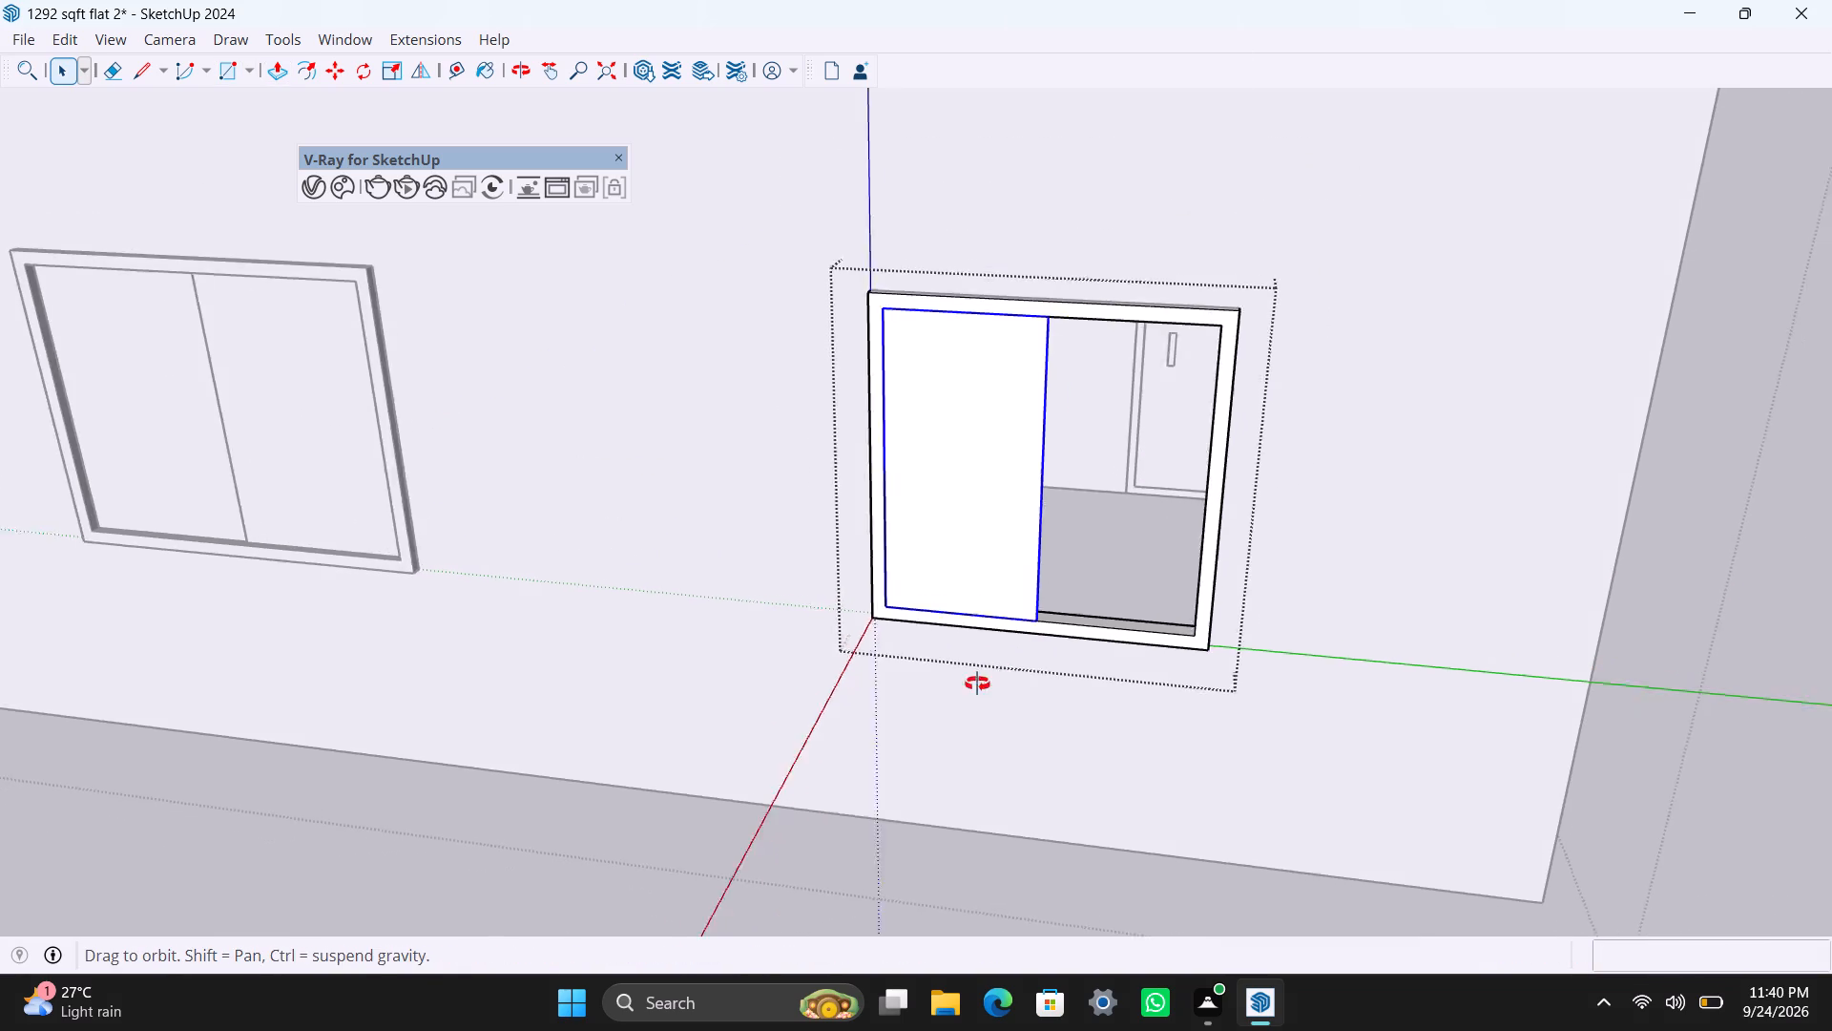
middle_drag(977, 684, 895, 708)
scroll(652, 673, up, 4)
double_click(777, 628)
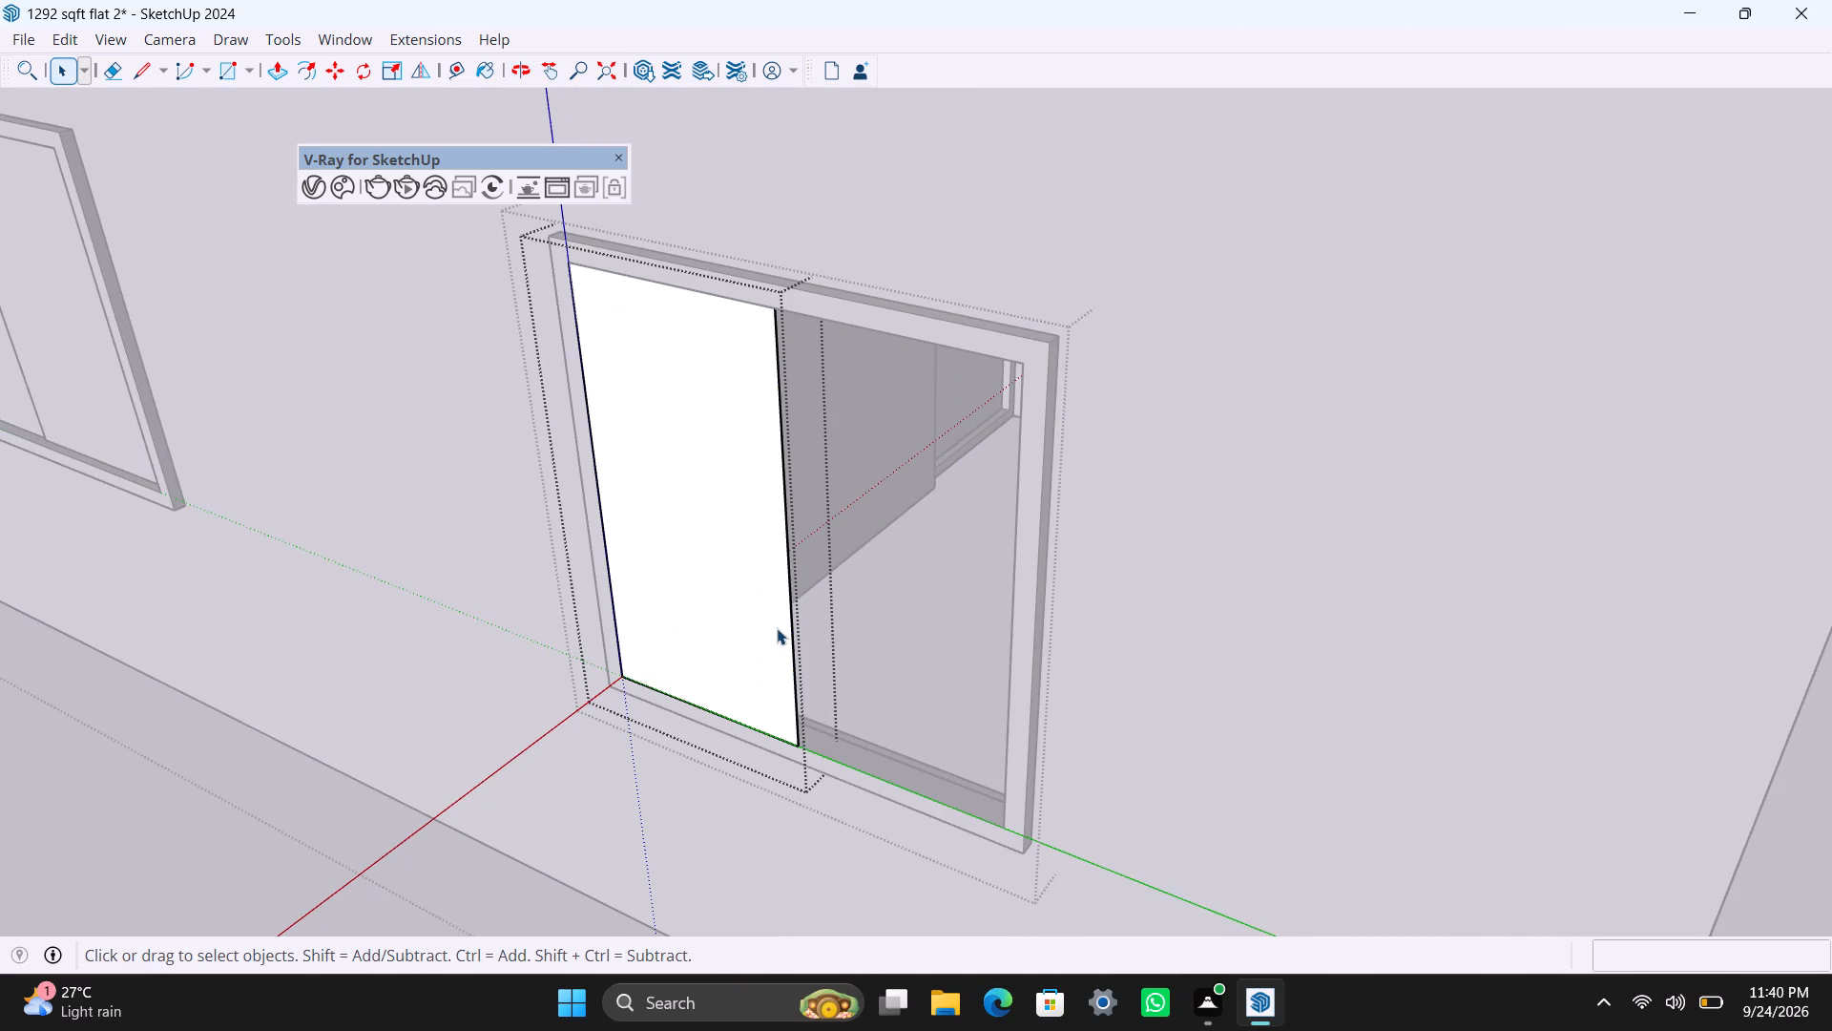
key(p)
drag(778, 628, 796, 621)
key(8)
text(mm)
key(Return)
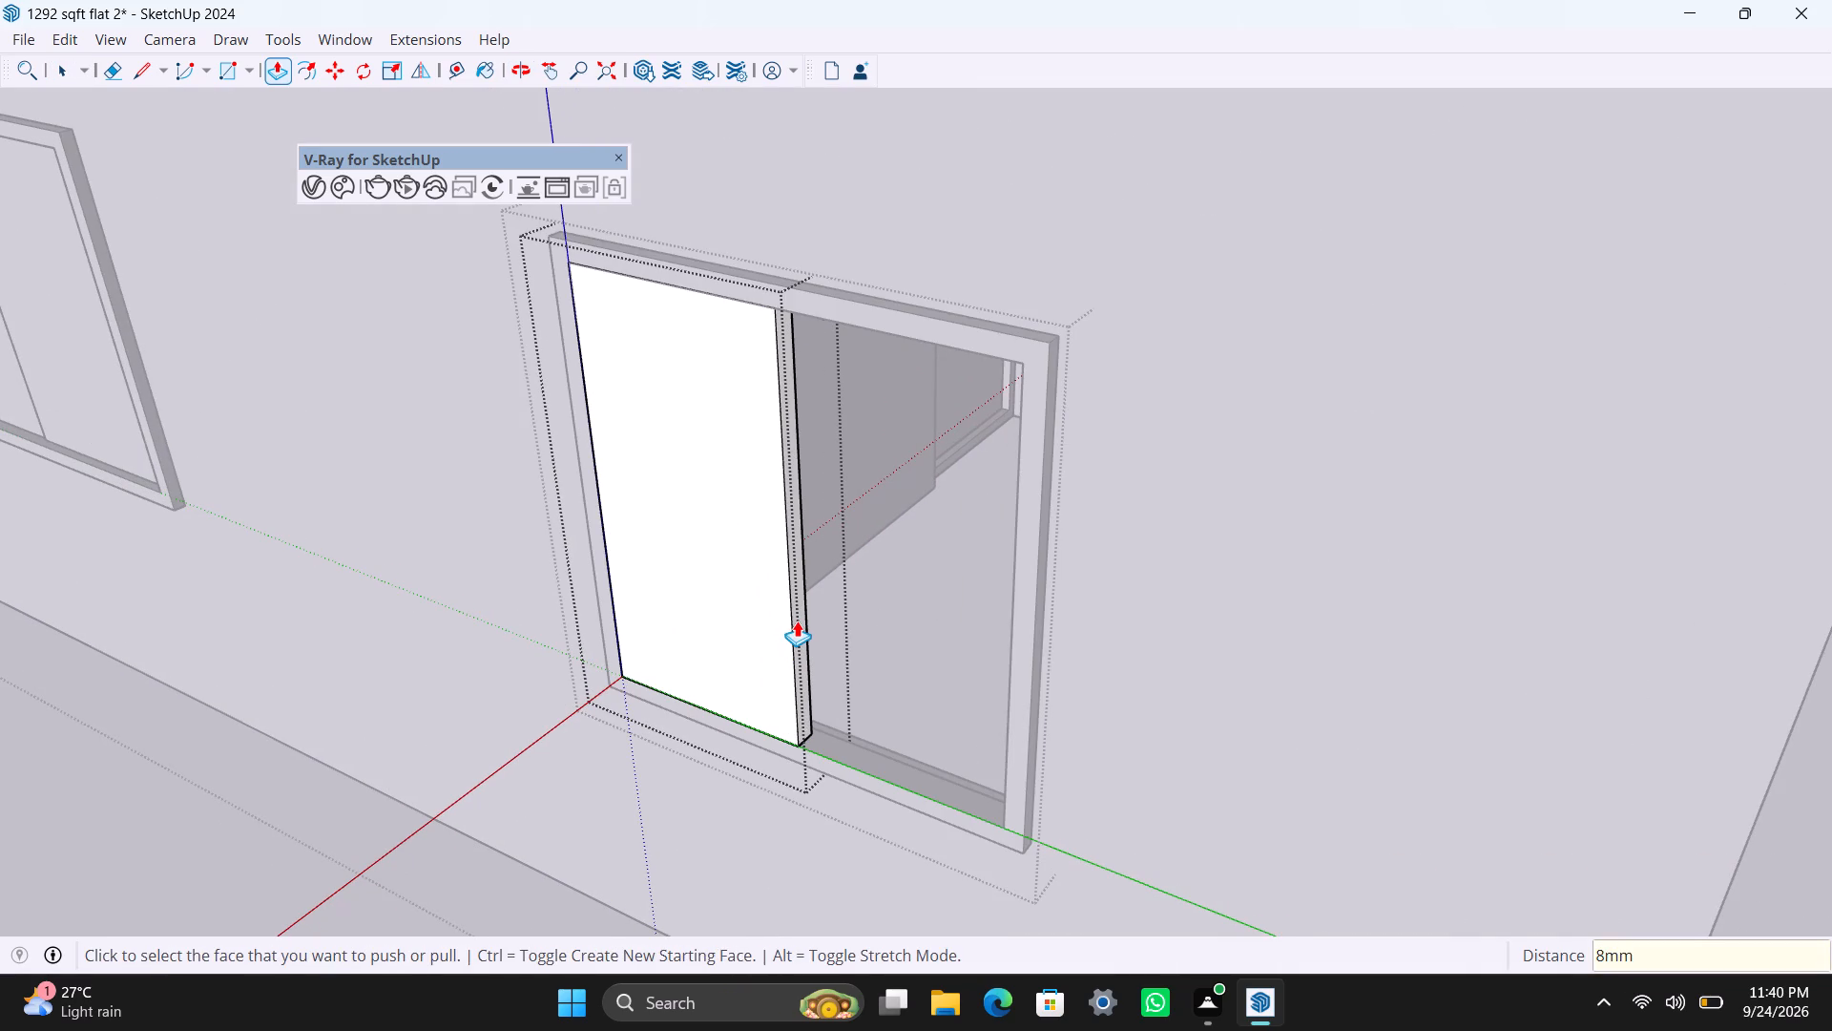
key(space)
click(739, 845)
Move the new window's pane about 1 7/16" inward into the frame.
scroll(783, 726, up, 6)
click(795, 738)
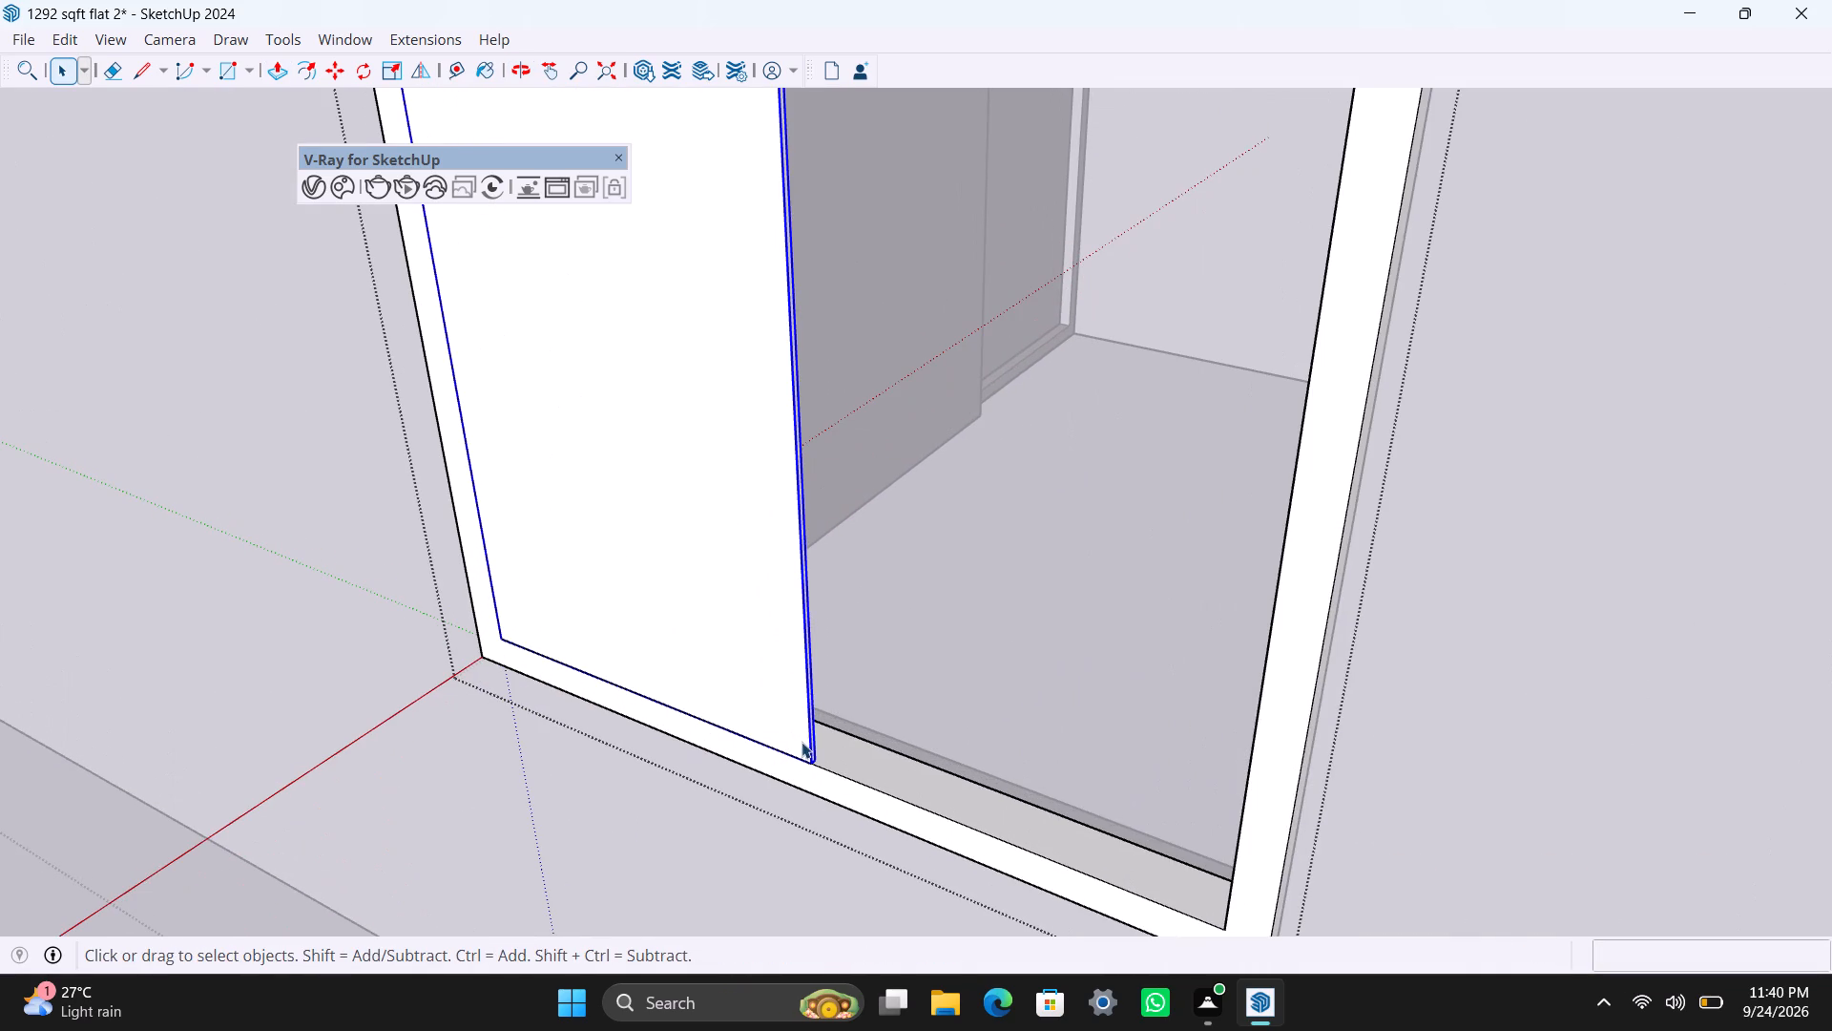
key(m)
click(810, 761)
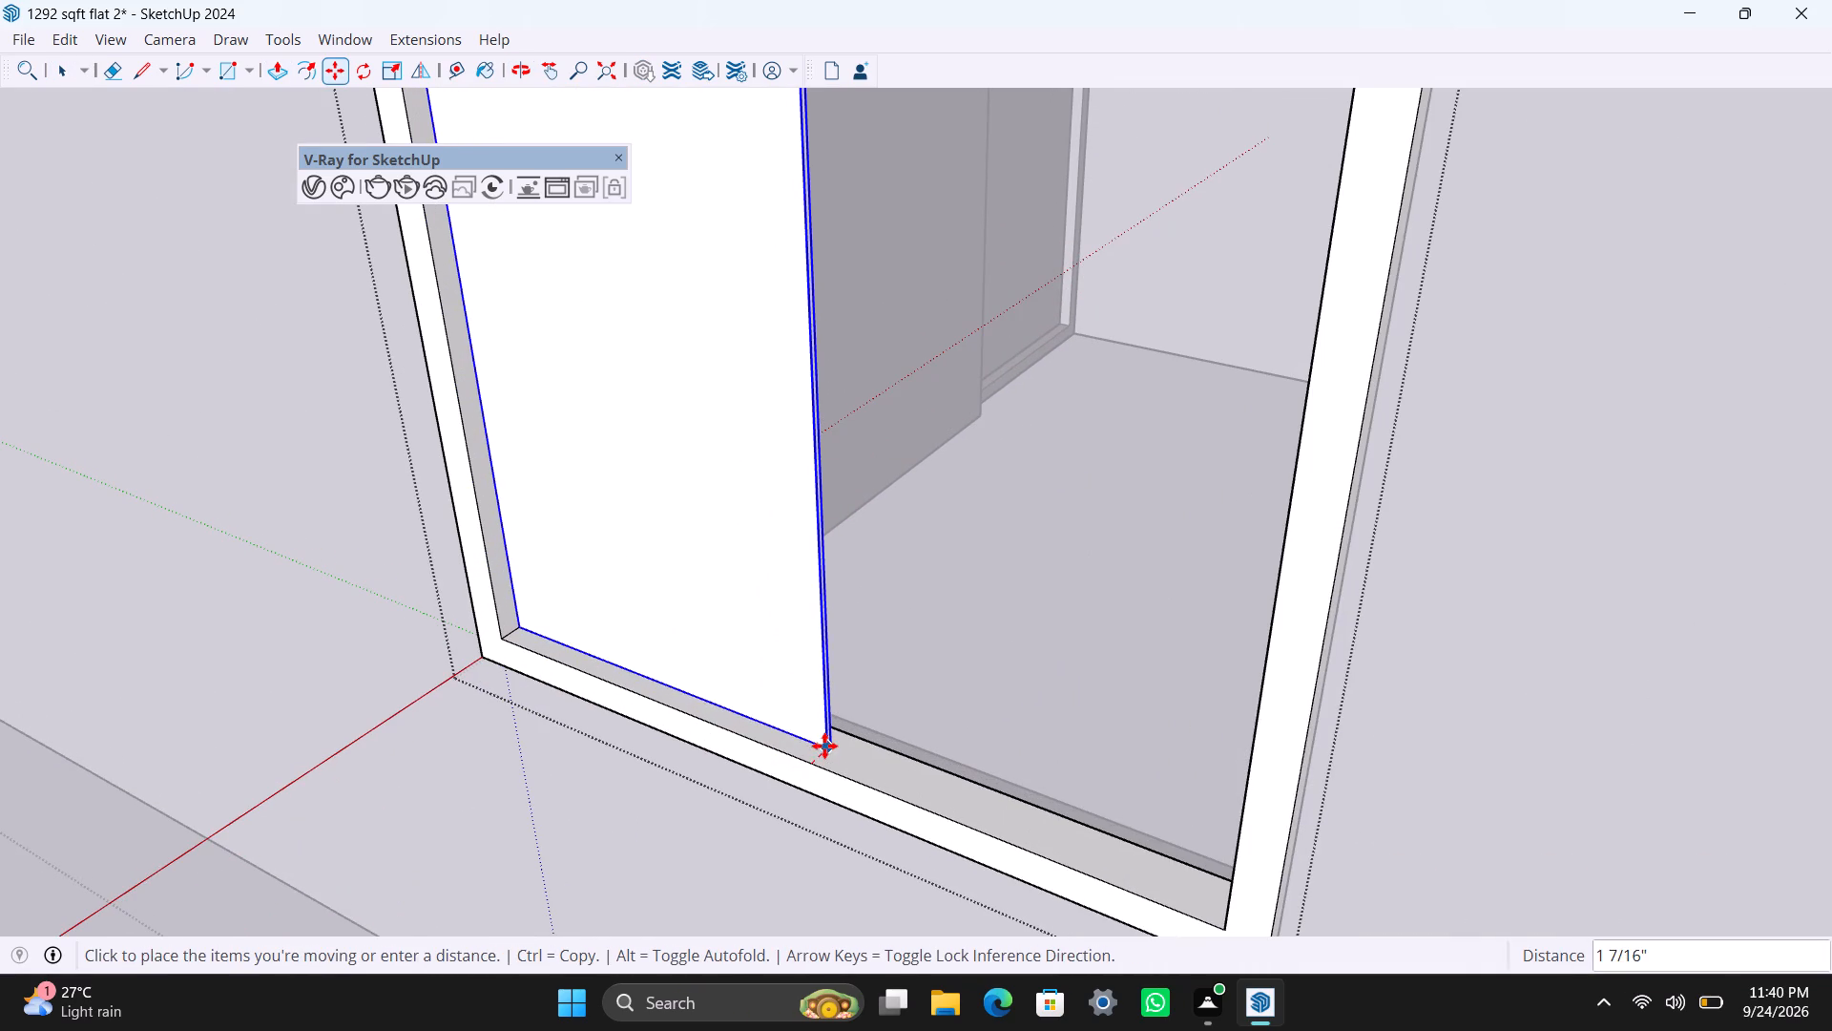
click(826, 744)
Copy the pane into the other half of the new frame, align the copy against the first pane's corner, and close the window group.
click(826, 744)
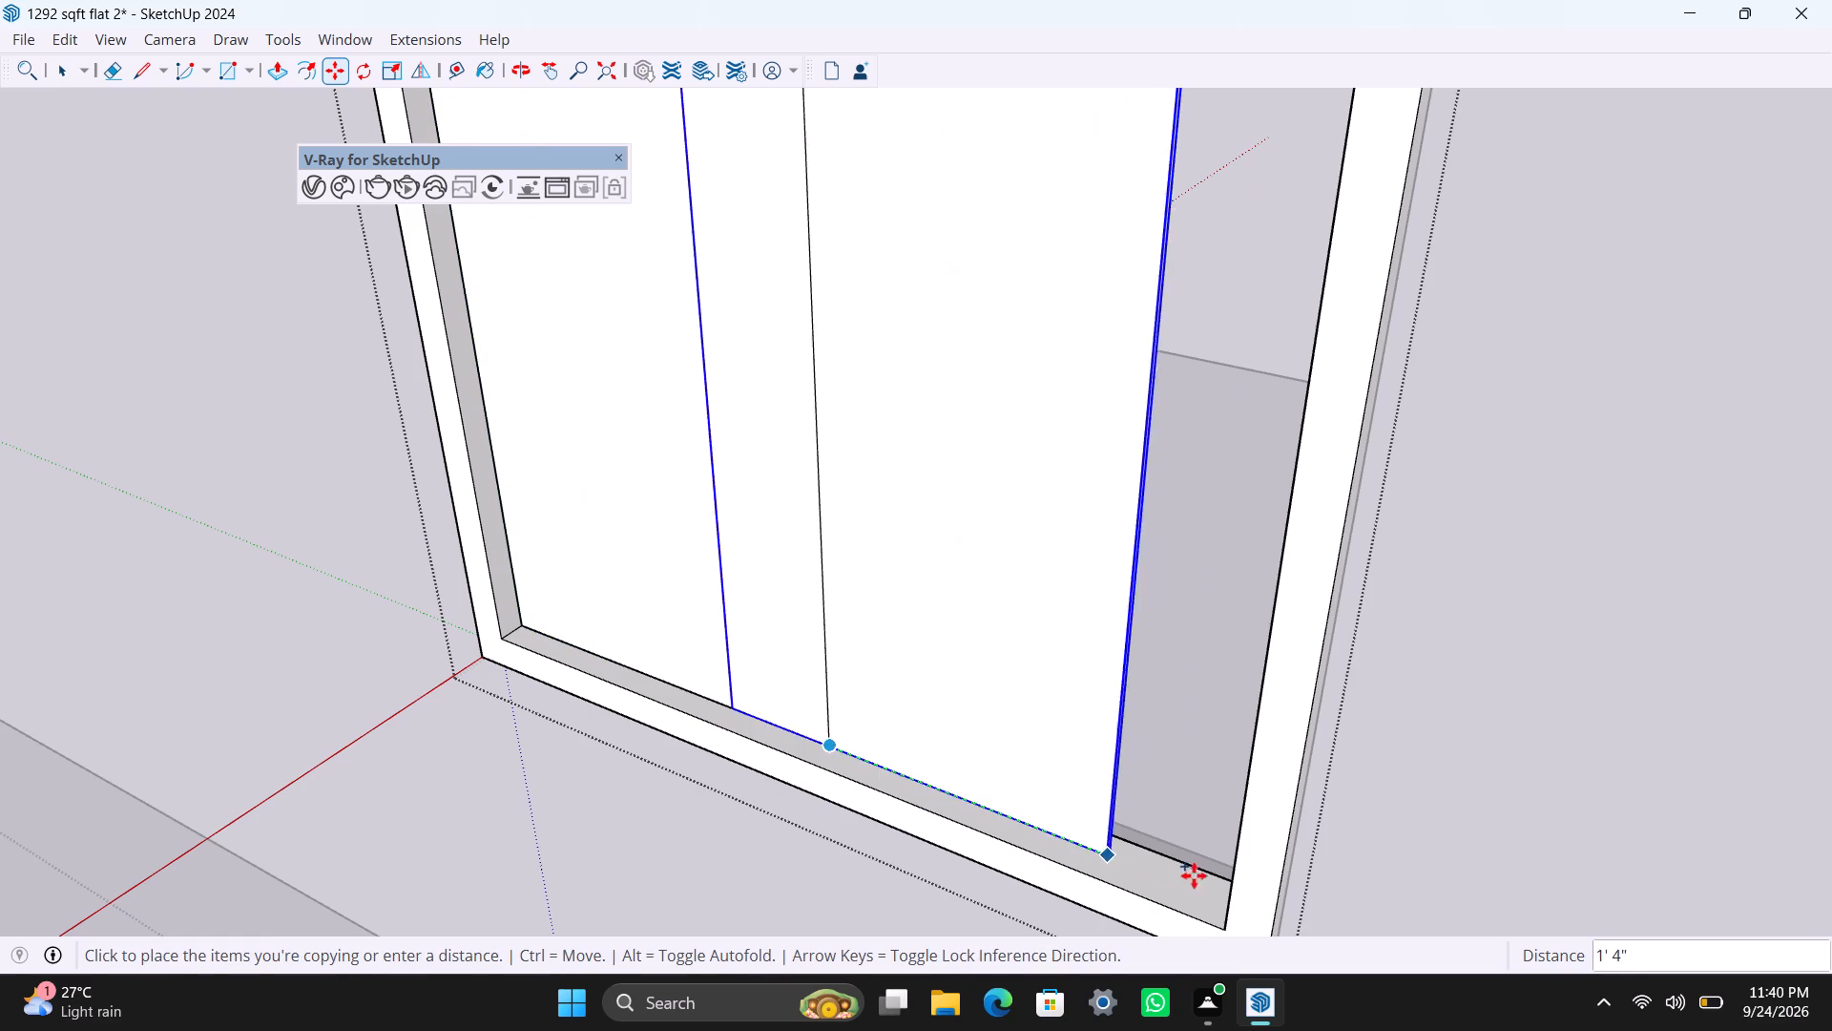
click(1228, 927)
scroll(806, 771, up, 2)
middle_drag(781, 777, 889, 822)
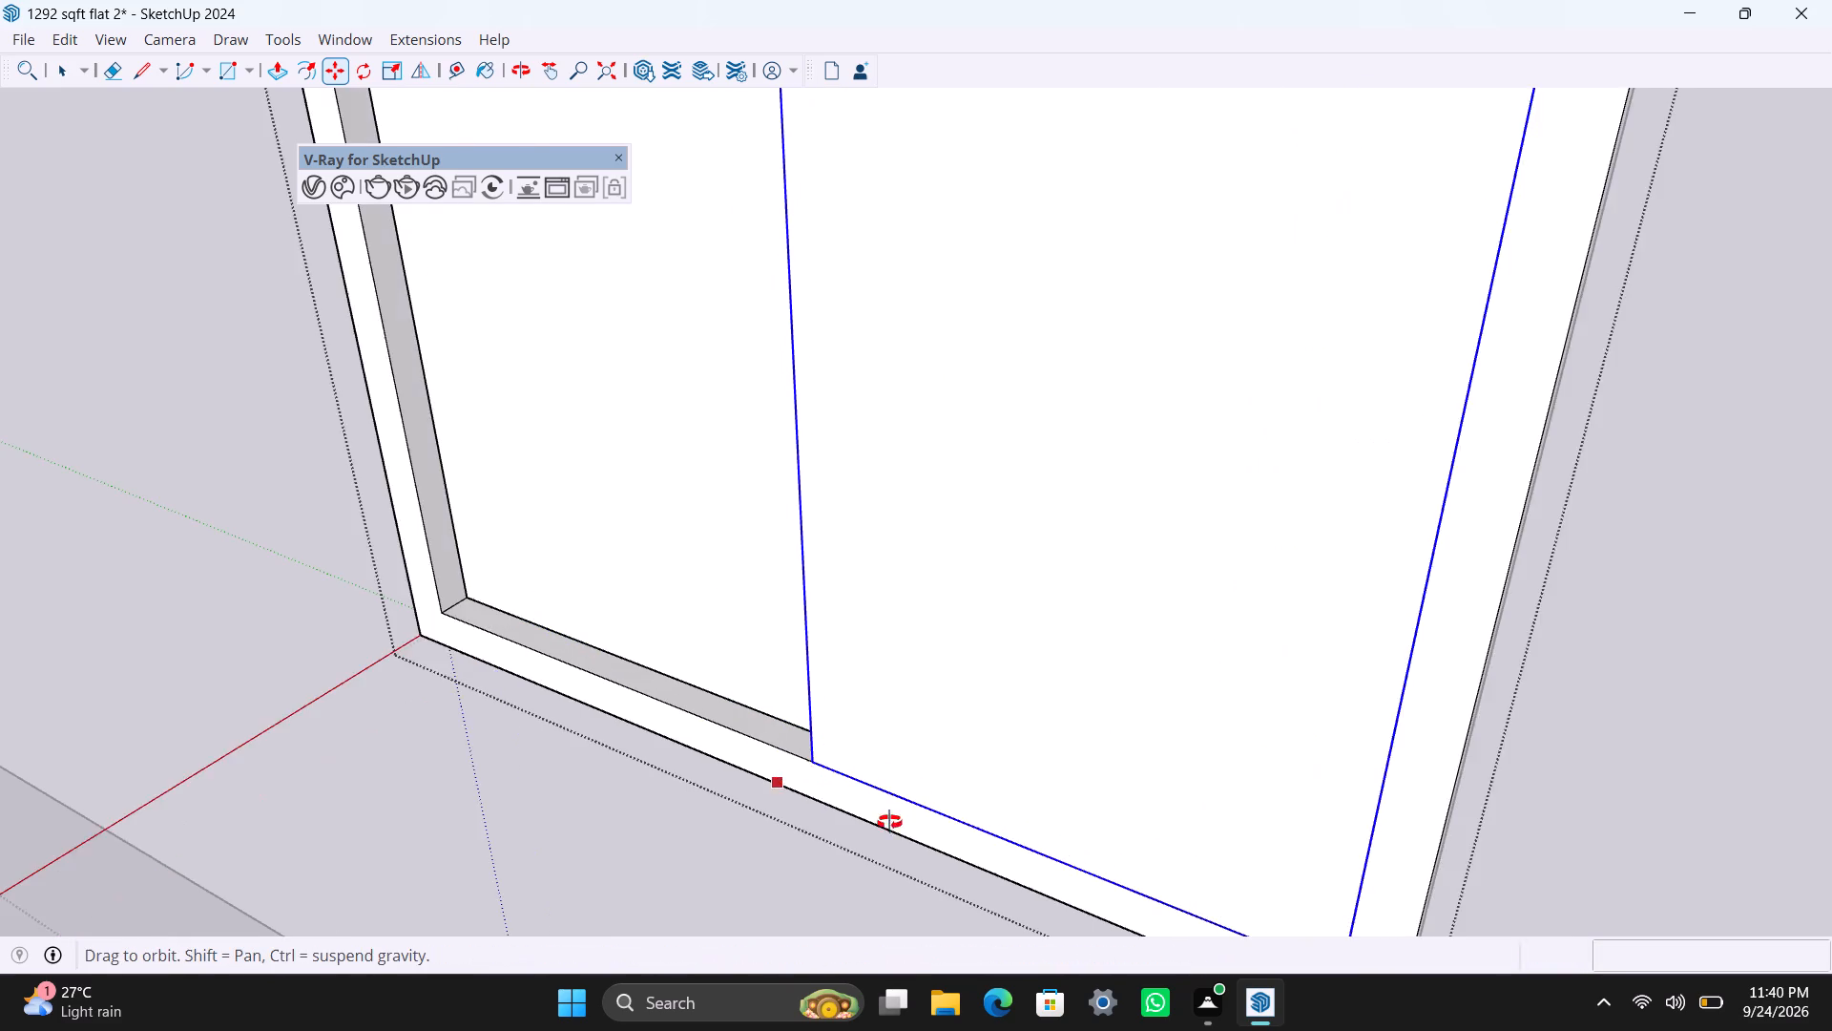
middle_drag(889, 822, 1364, 857)
scroll(1069, 865, up, 1)
scroll(969, 796, up, 10)
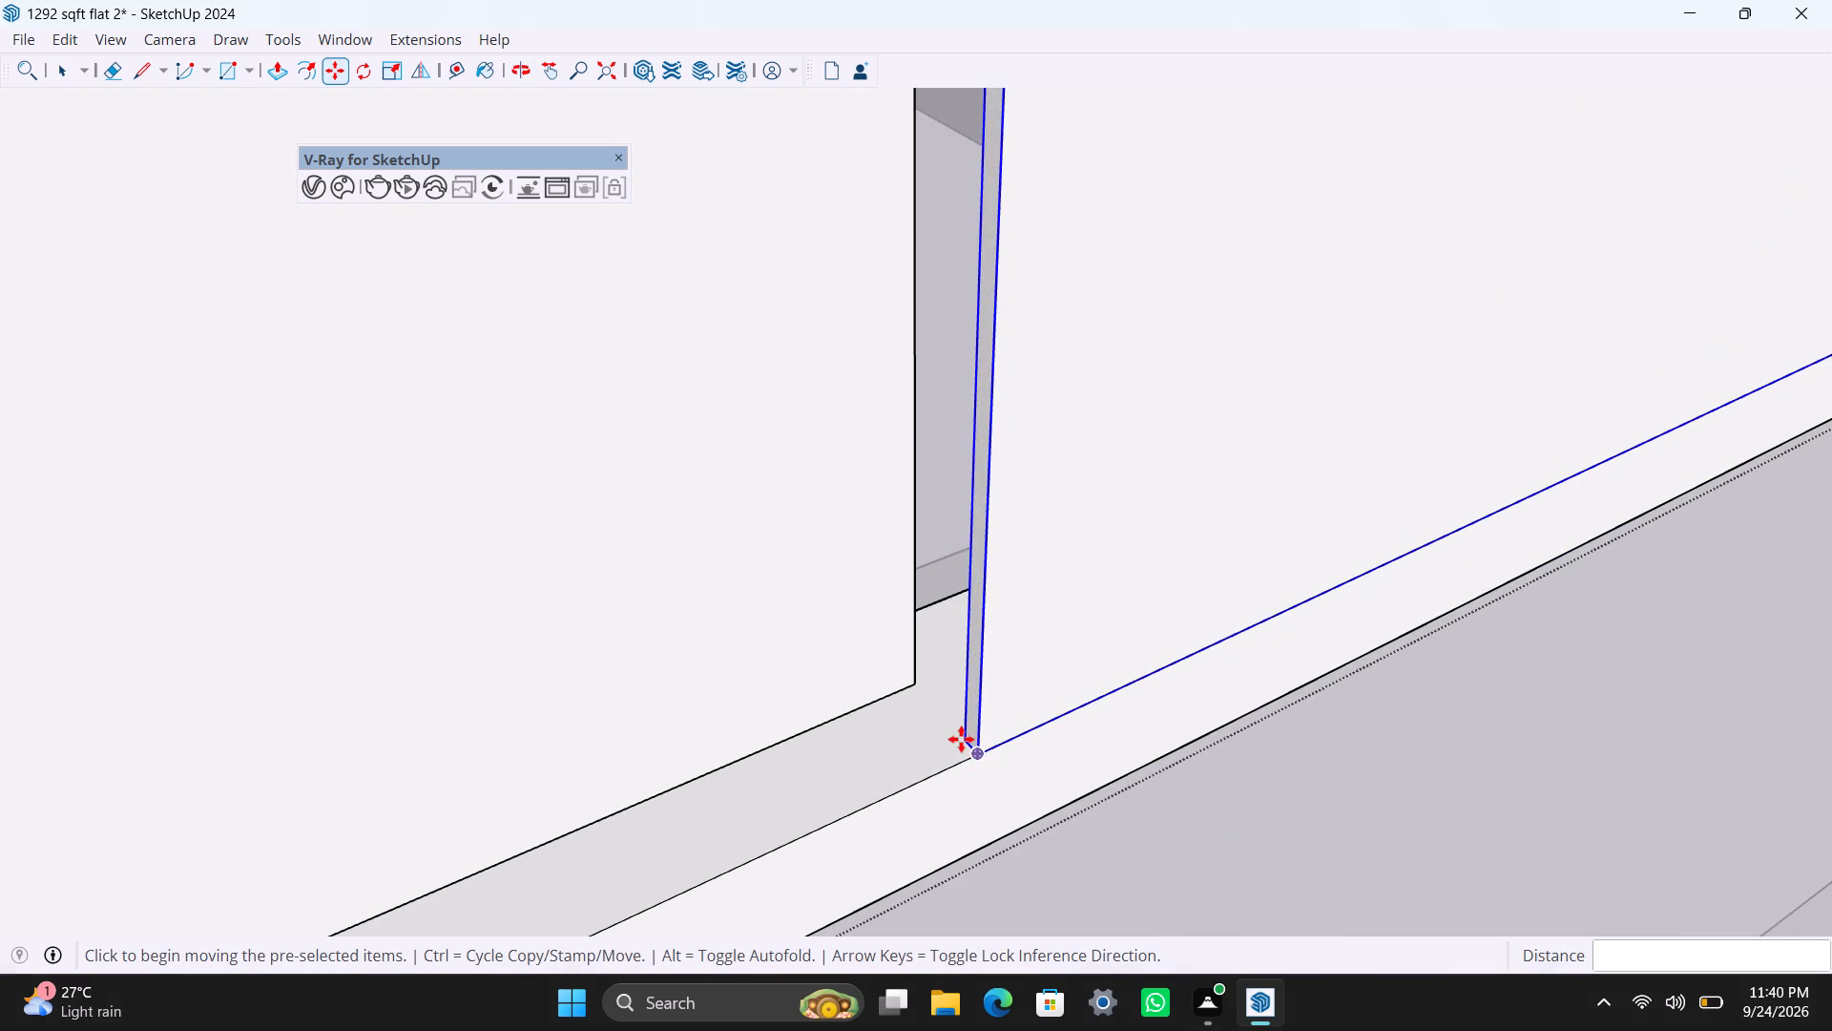
click(961, 739)
click(914, 685)
scroll(897, 688, down, 7)
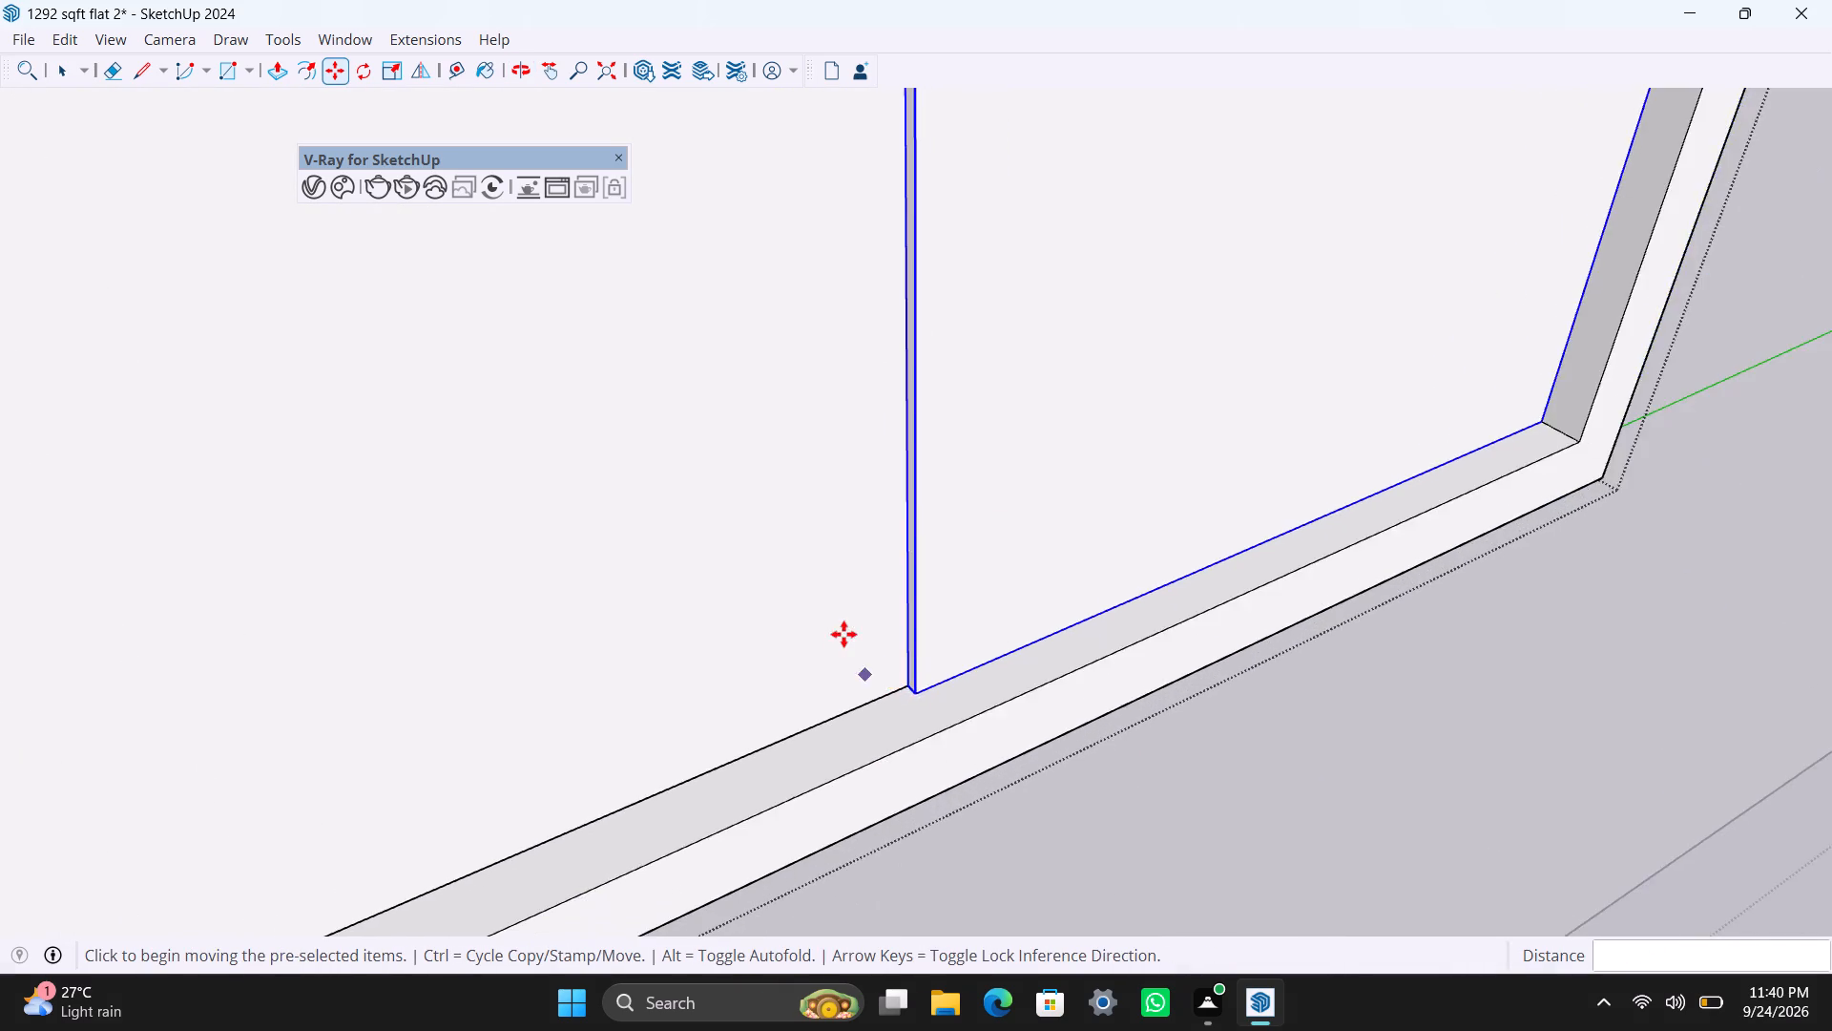
scroll(843, 634, down, 20)
scroll(843, 634, down, 2)
key(space)
click(976, 738)
Examine the house from several sides to check the windows in all outer walls.
scroll(1000, 581, down, 5)
middle_drag(896, 445, 874, 488)
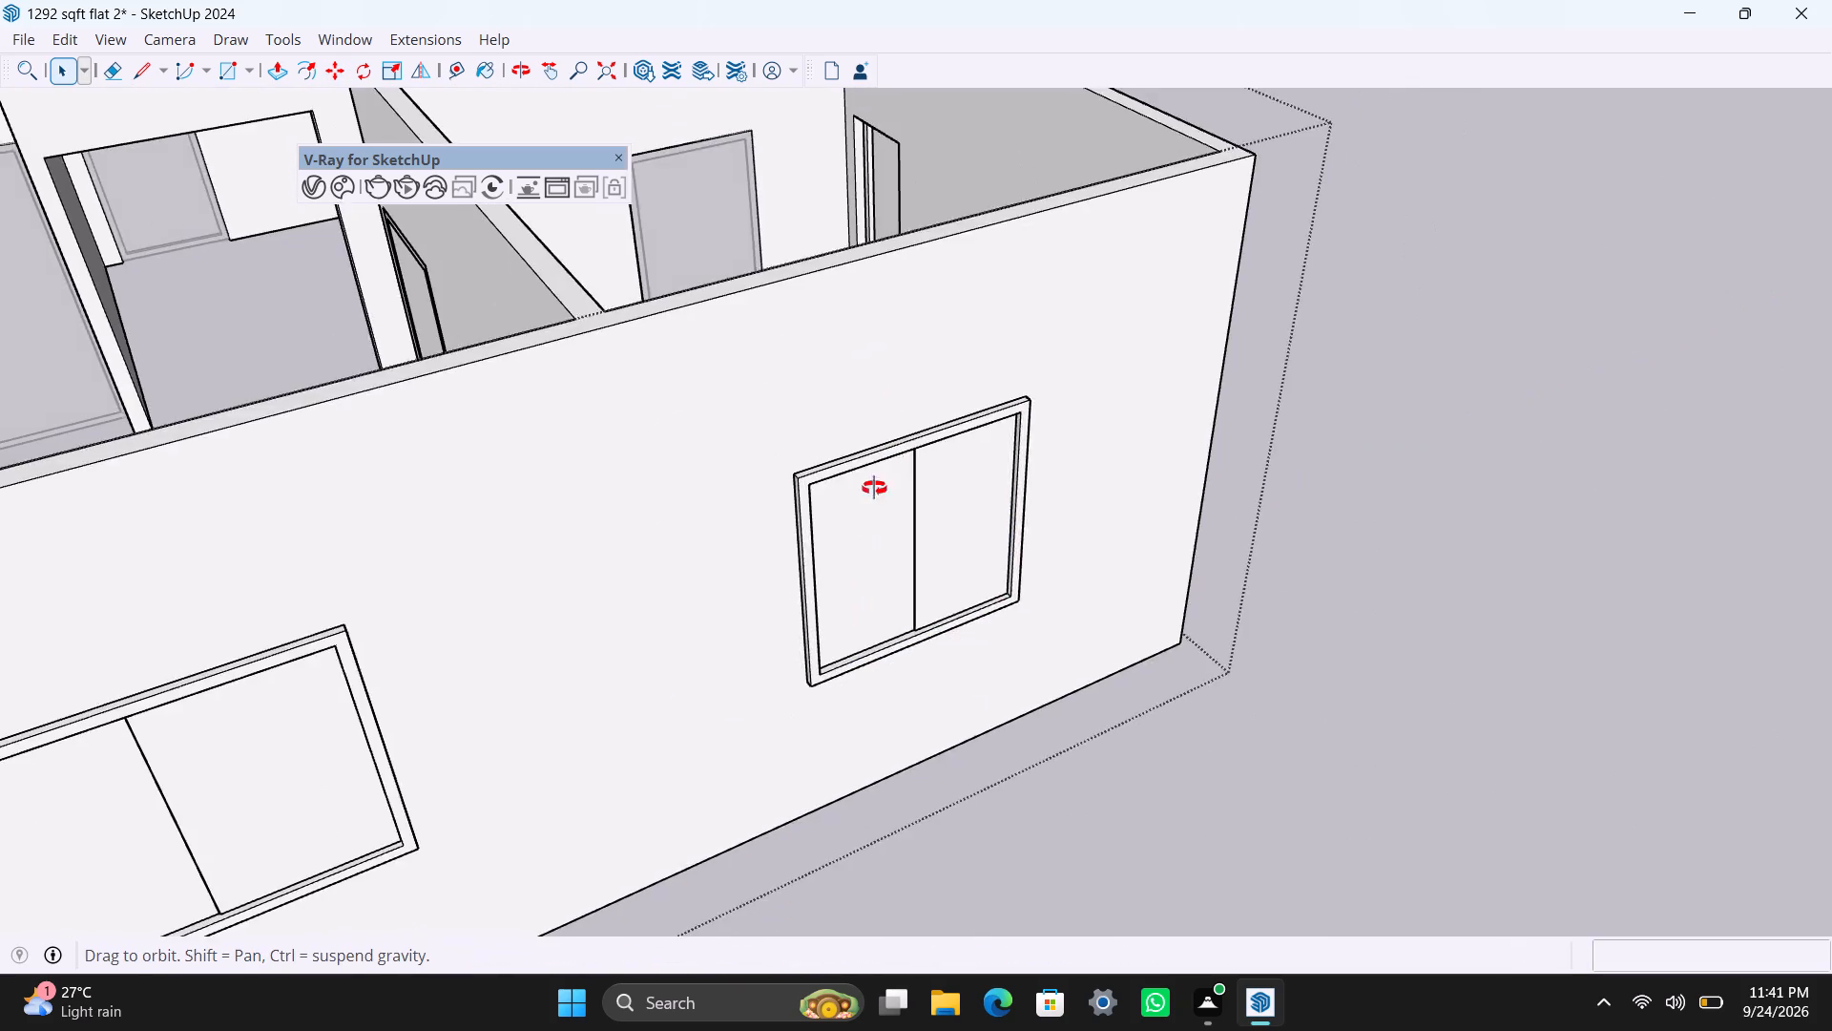
middle_drag(874, 488, 593, 710)
scroll(905, 531, down, 4)
middle_drag(1280, 493, 628, 243)
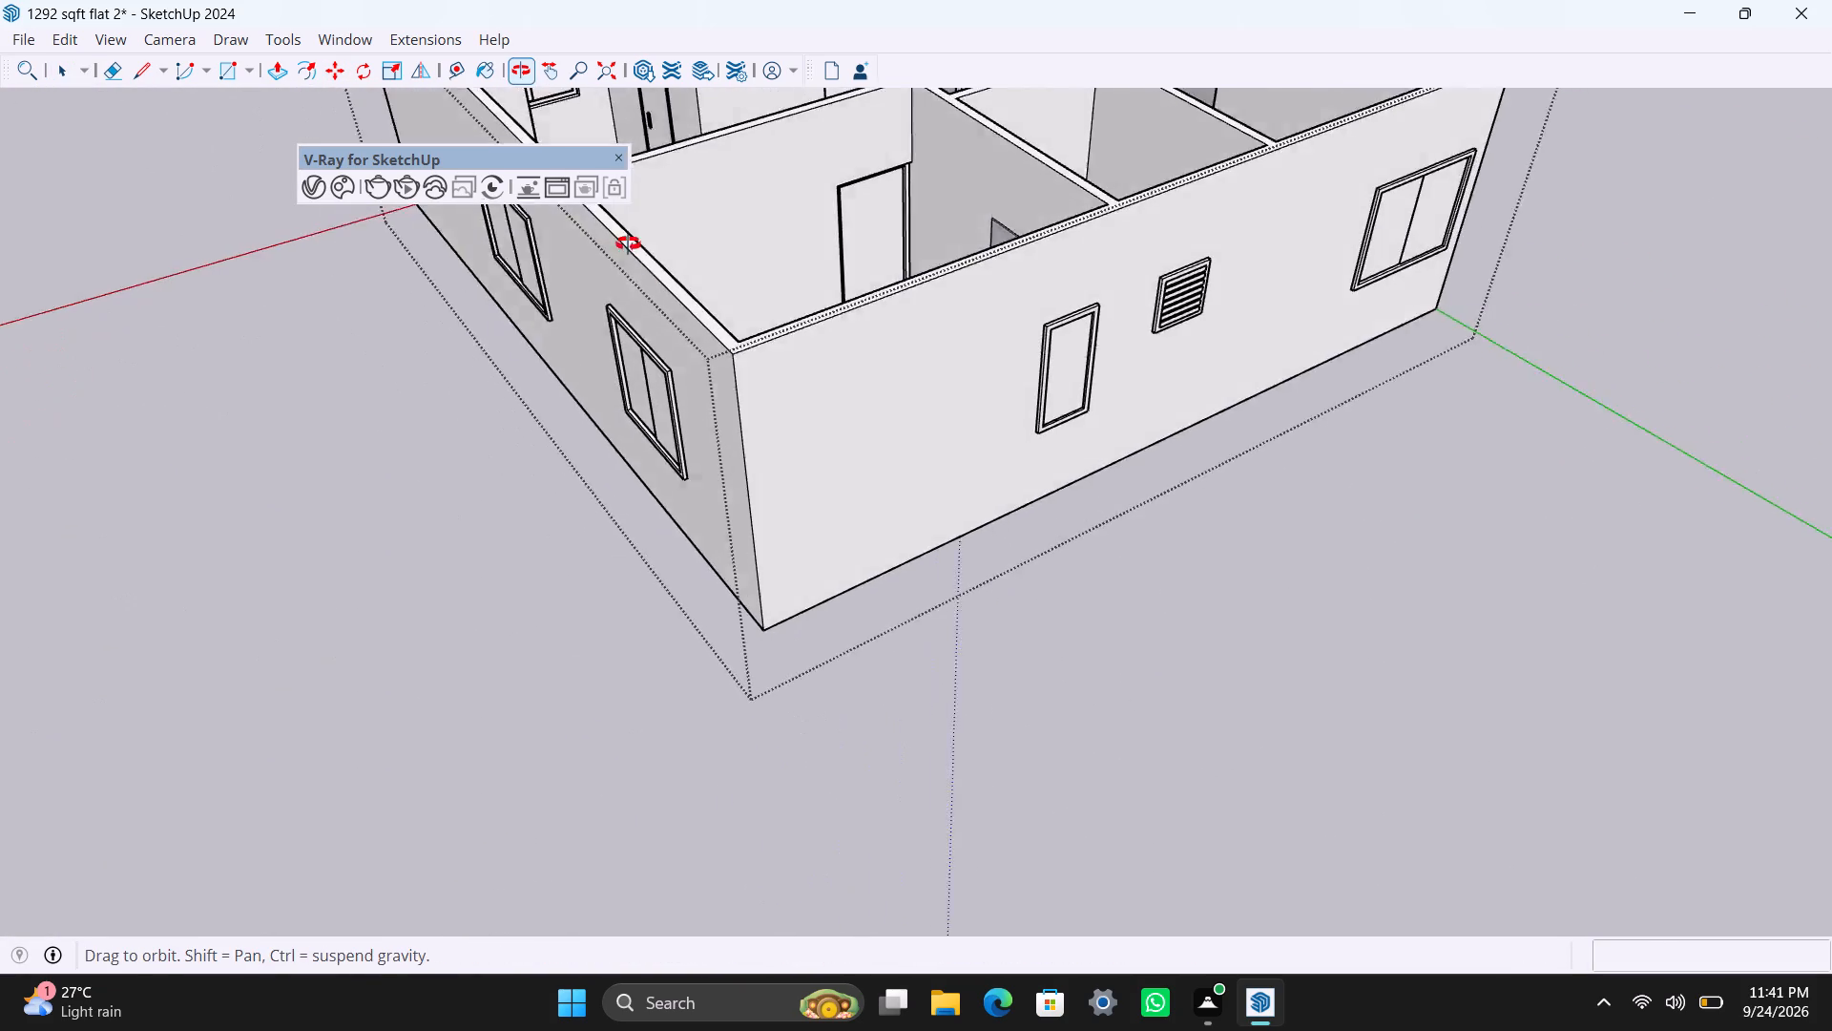
middle_drag(628, 243, 637, 269)
click(1128, 635)
double_click(755, 663)
scroll(640, 615, down, 3)
middle_drag(580, 663, 1557, 801)
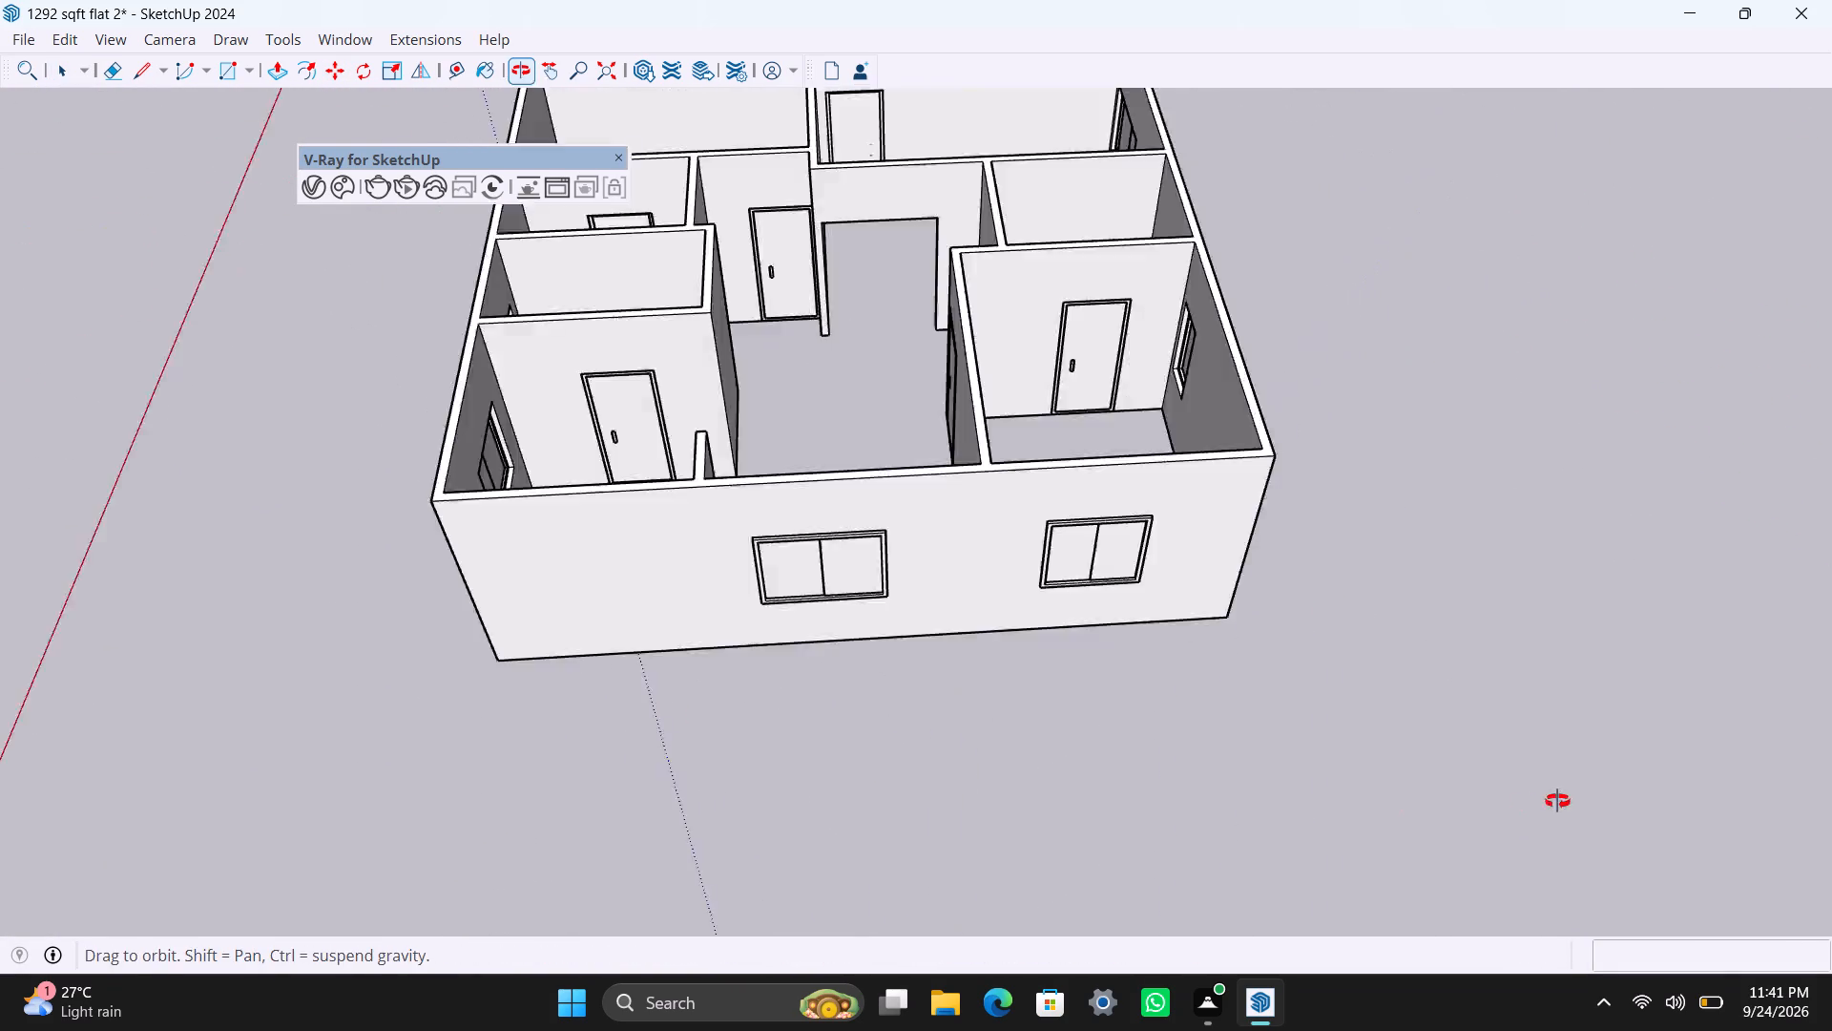
middle_drag(1557, 801, 1567, 790)
scroll(1120, 680, down, 1)
middle_drag(1118, 680, 777, 726)
scroll(918, 634, down, 3)
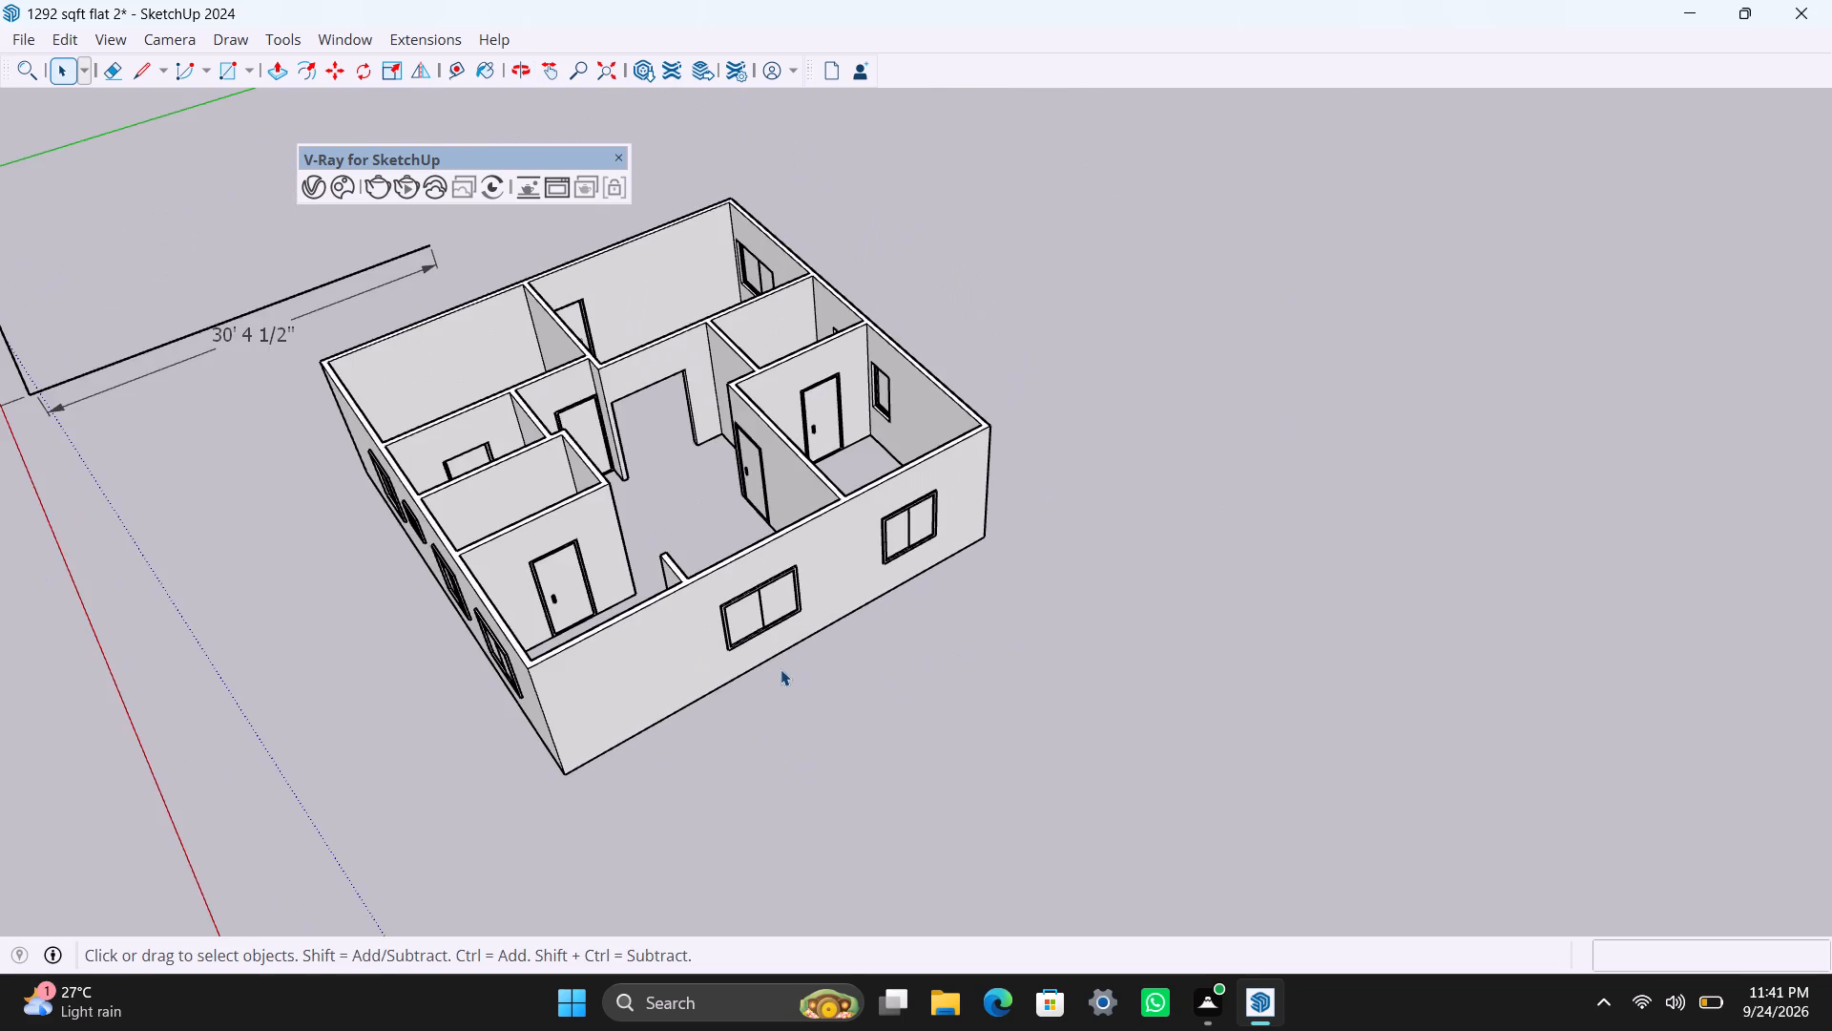
middle_drag(781, 669, 963, 643)
Save the model.
key(ctrl+s)
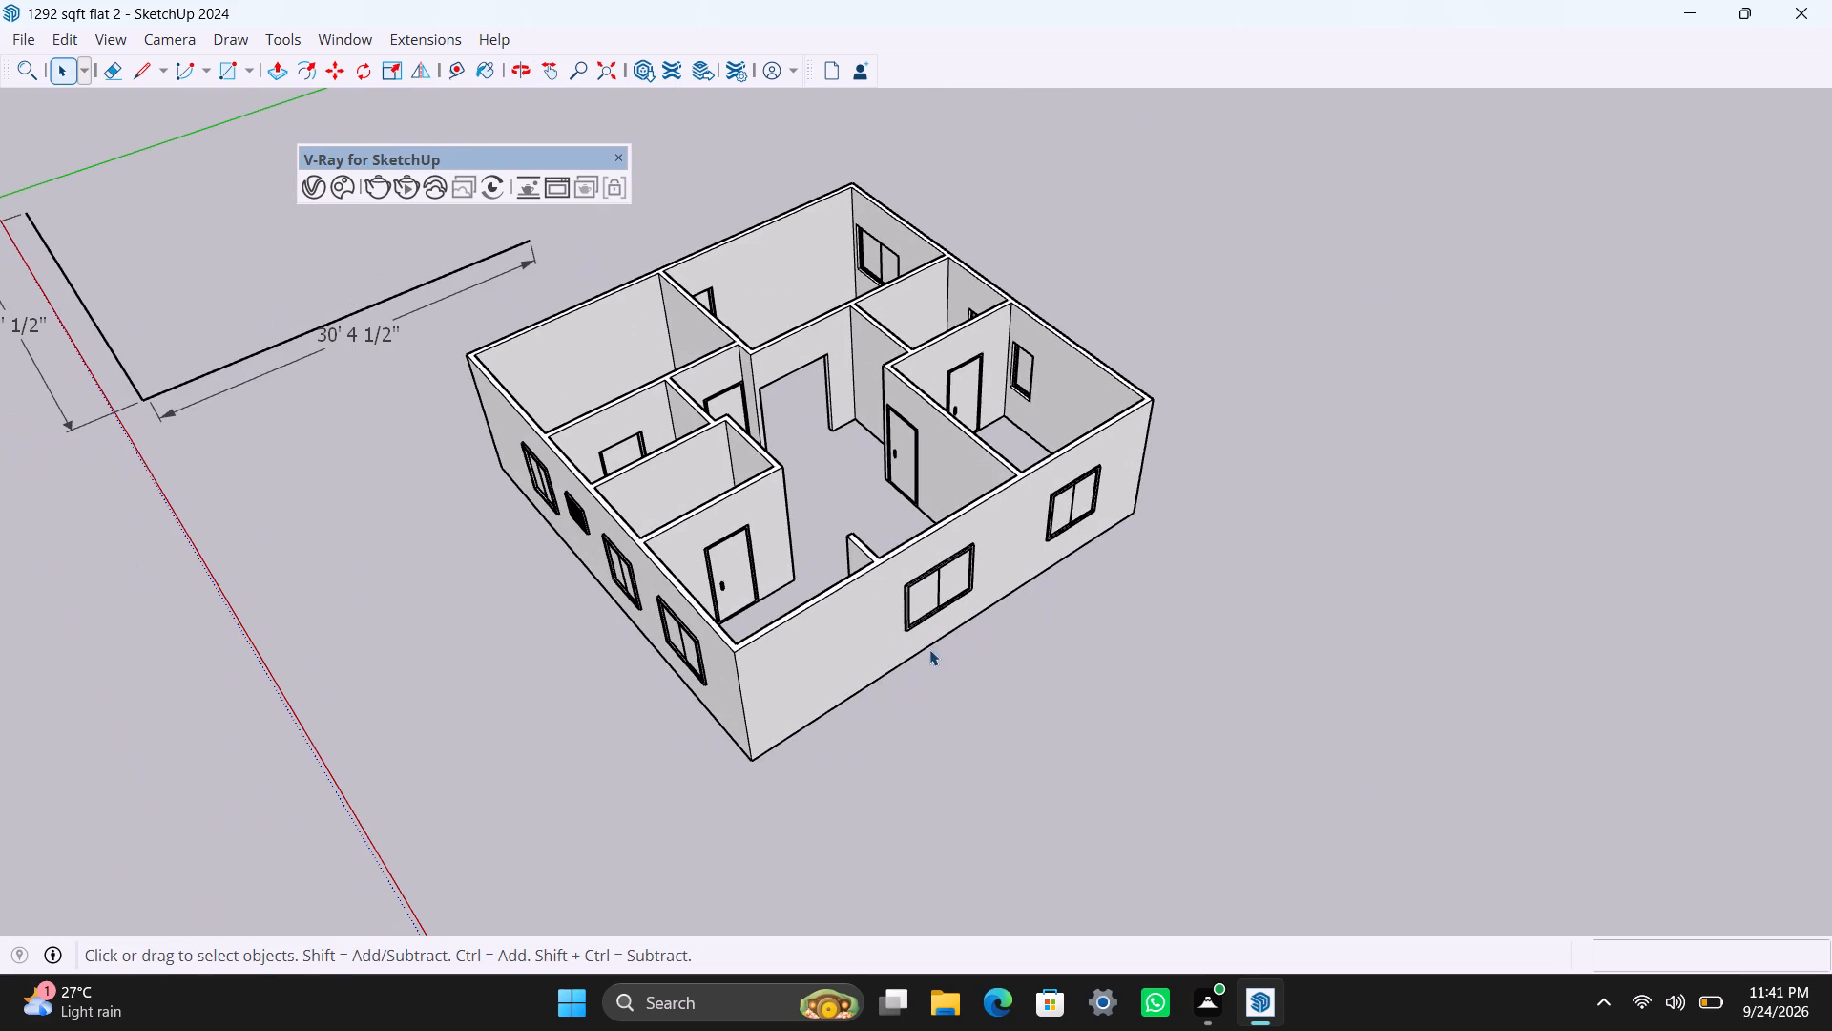
On the underside of the house, draw a 30' 1/2" by 30' 4 1/2" floor rectangle between opposite outer corners of the walls.
middle_drag(804, 709, 822, 9)
scroll(830, 305, up, 2)
middle_drag(679, 643, 762, 252)
scroll(810, 398, down, 2)
shift+middle_drag(819, 449, 882, 649)
shift+scroll(882, 649, down, 1)
scroll(640, 498, up, 2)
middle_drag(669, 595, 653, 536)
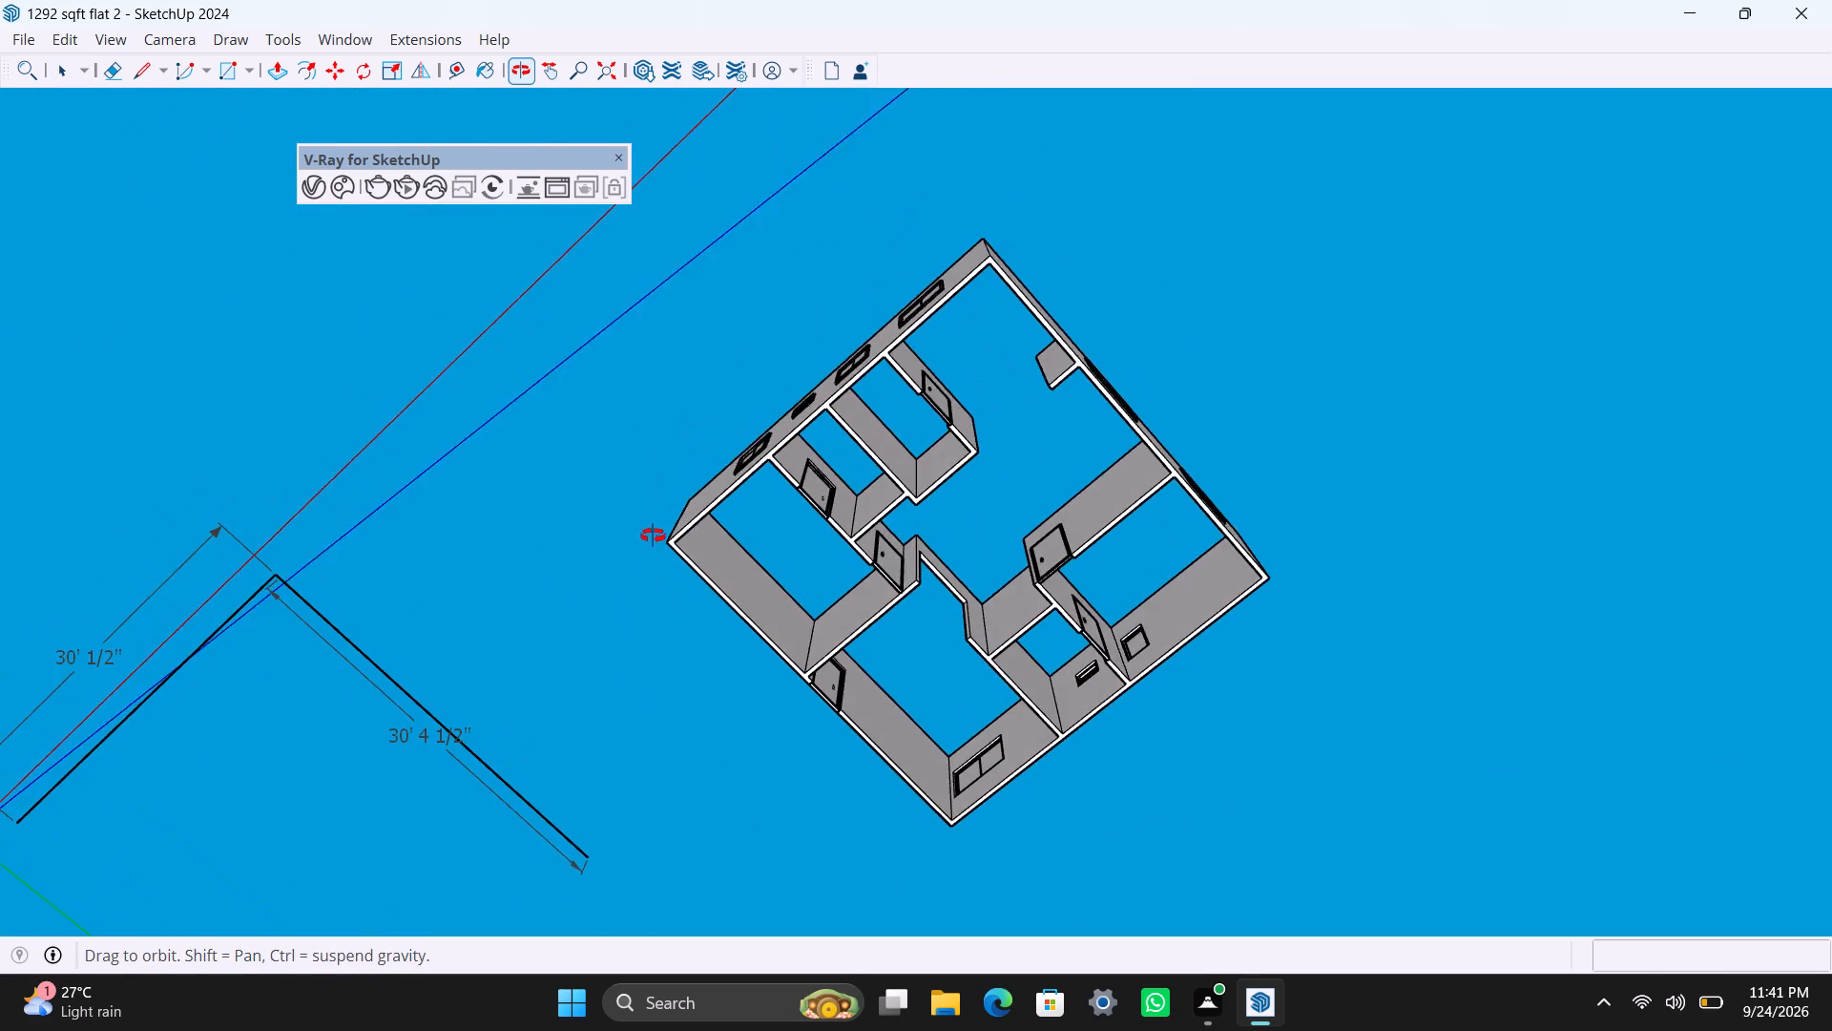
middle_drag(653, 536, 659, 516)
key(r)
scroll(661, 529, up, 3)
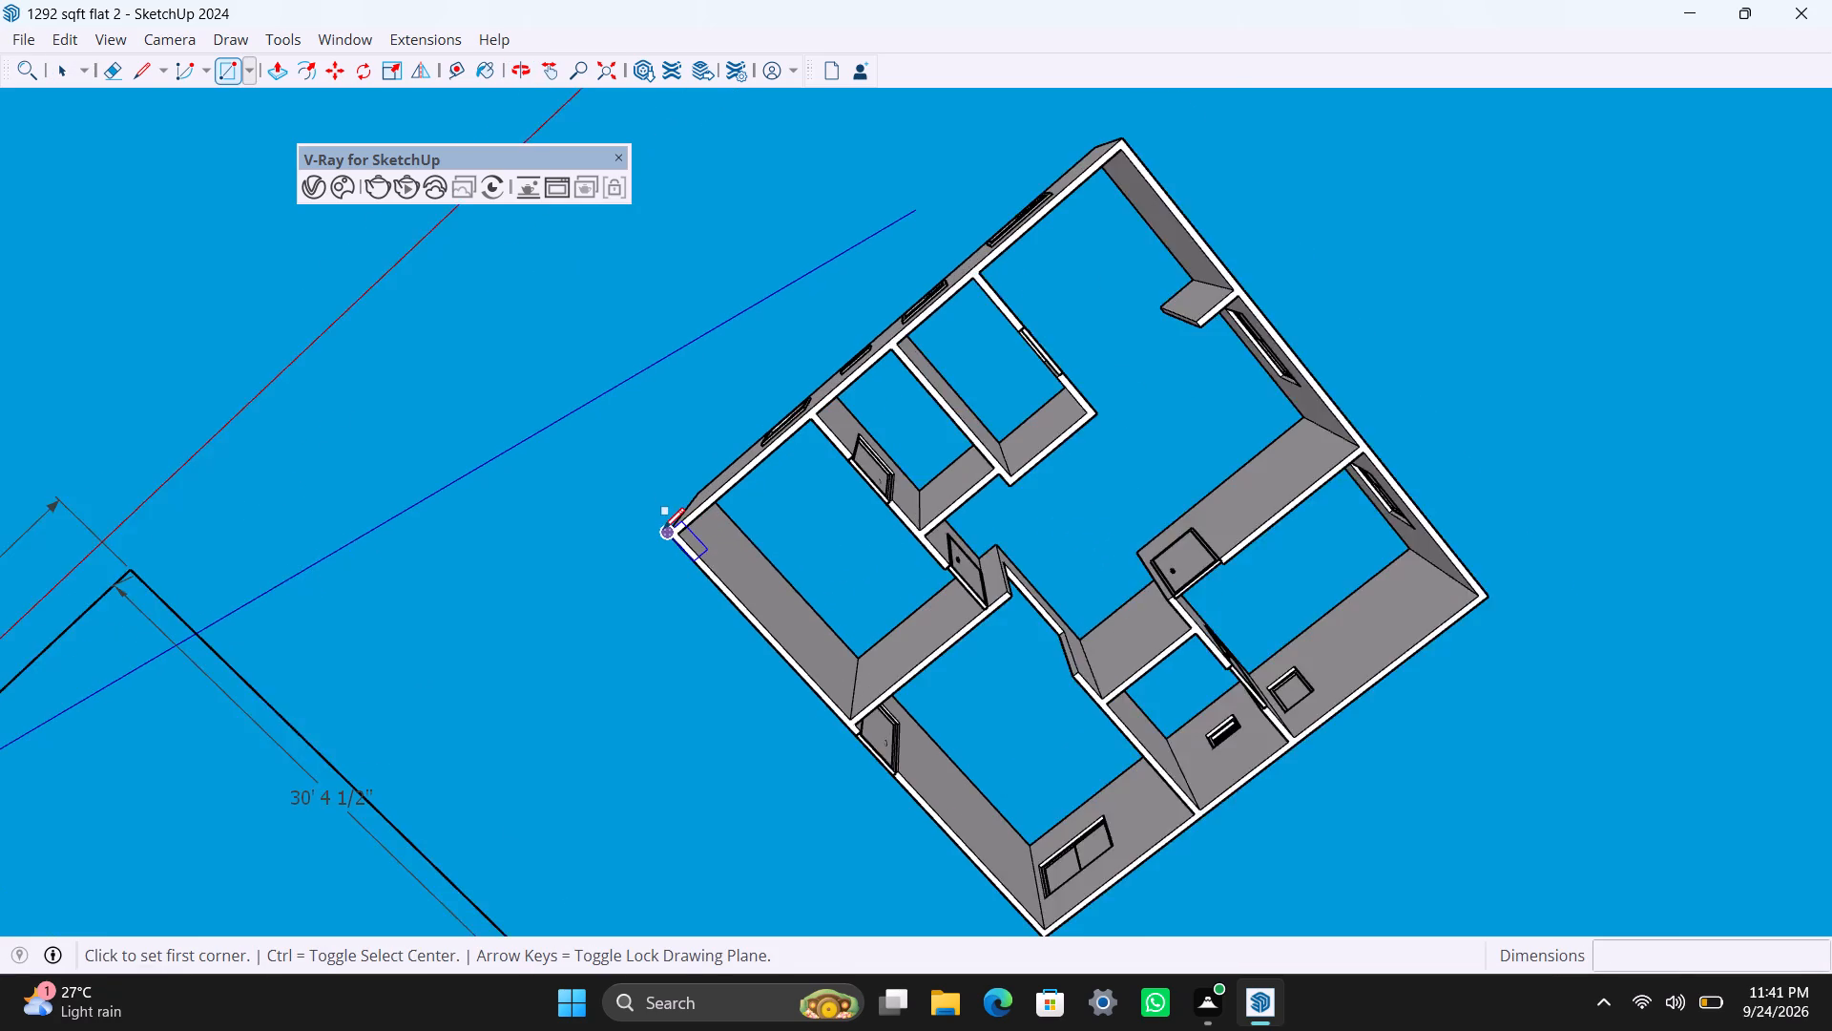
scroll(663, 529, up, 1)
click(663, 529)
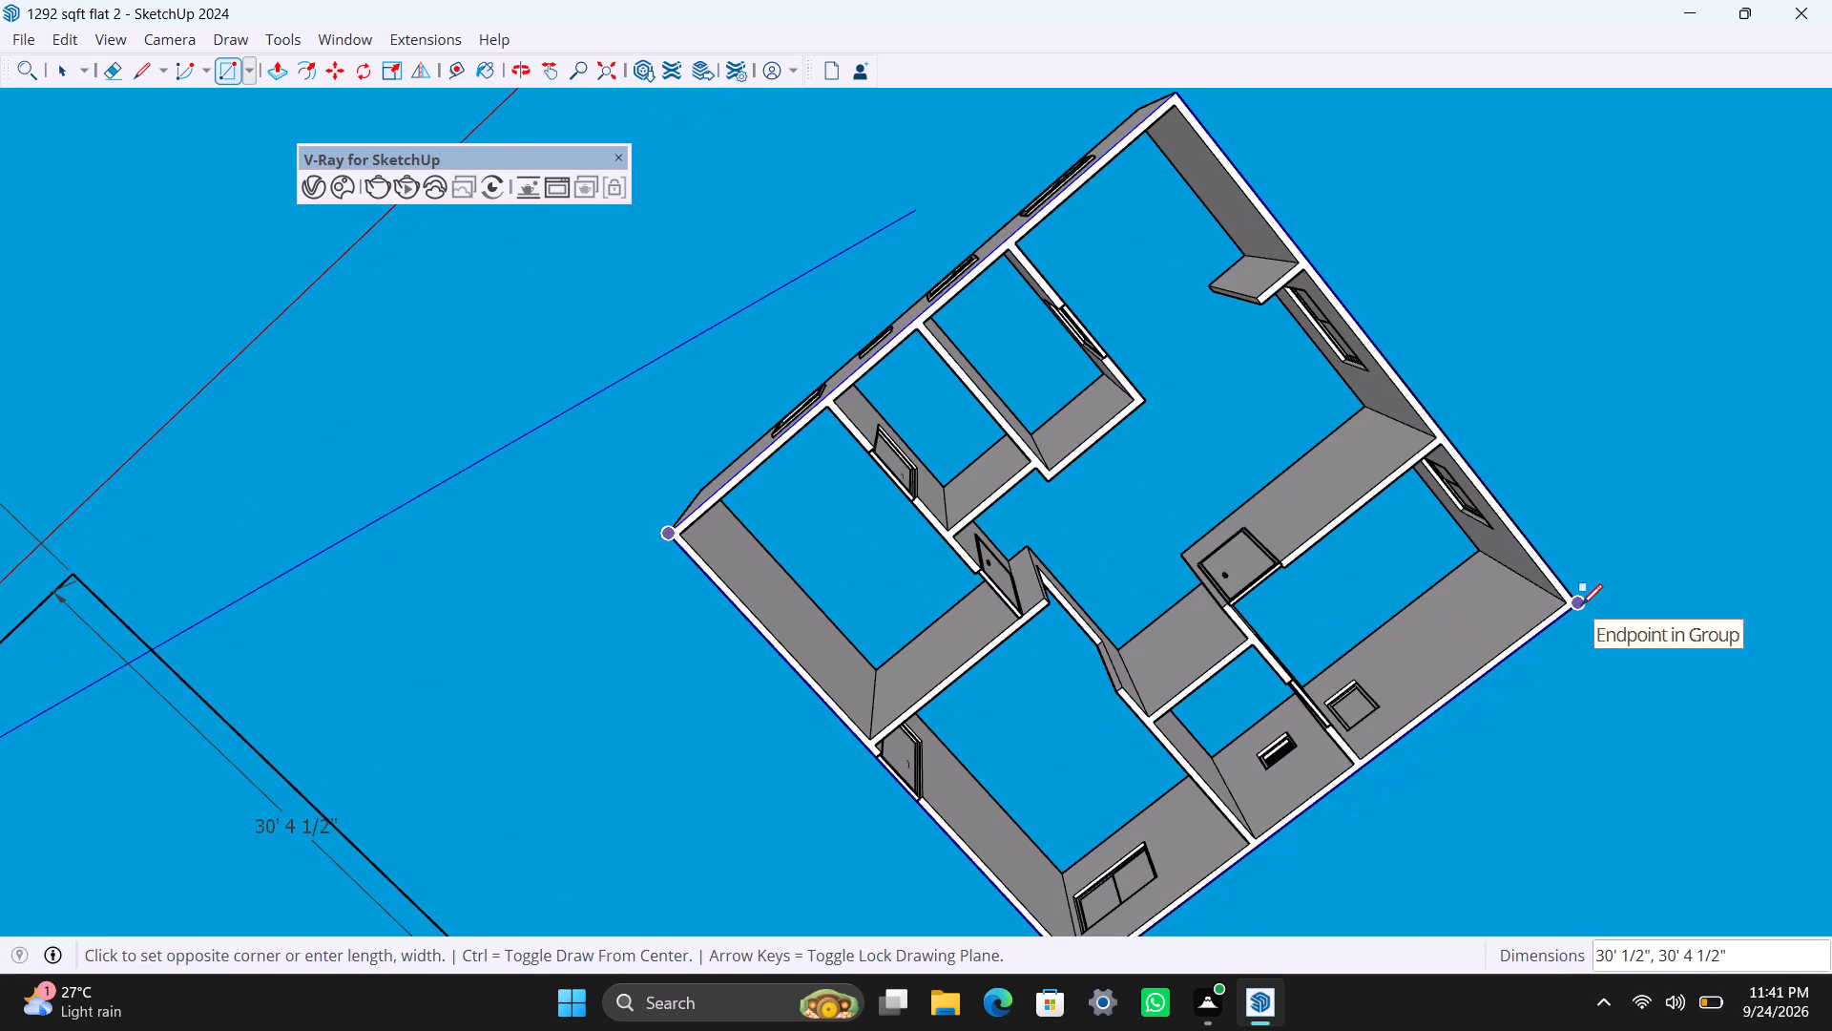
click(1581, 605)
Make the floor rectangle's face and edges a group.
key(space)
double_click(1223, 523)
right_click(1223, 523)
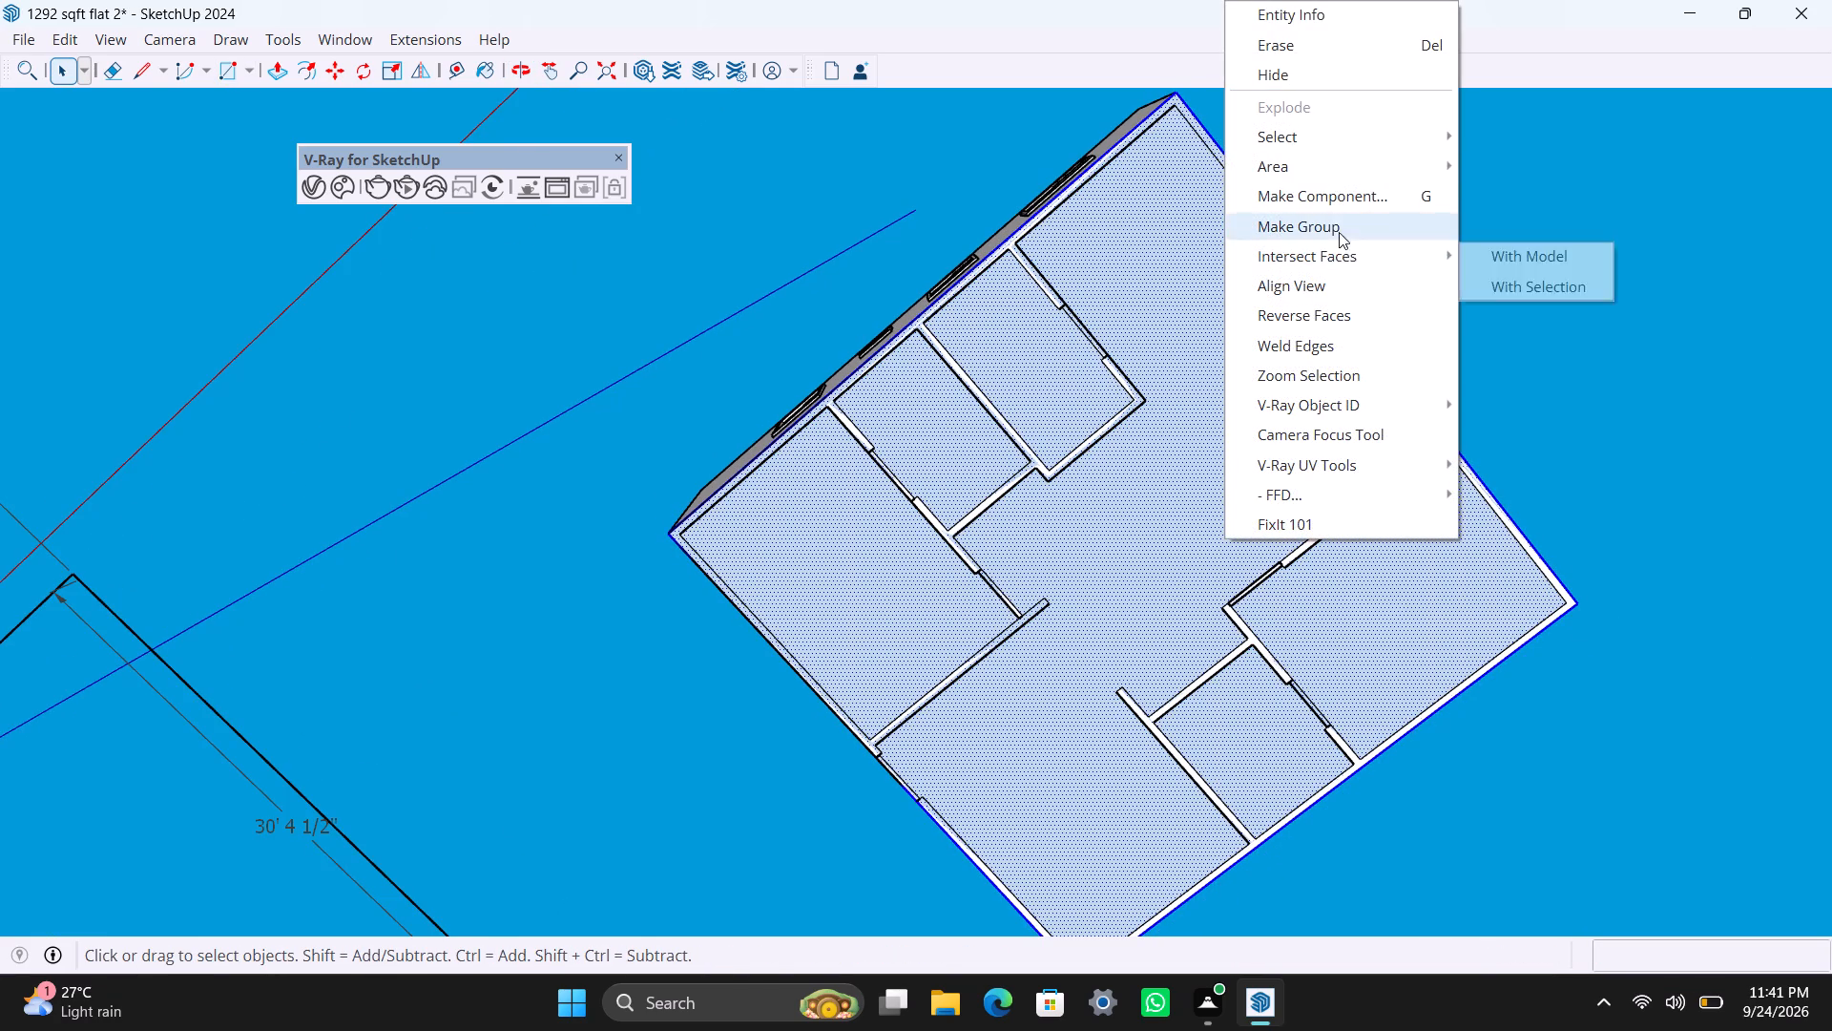
click(1338, 227)
Open the floor group and extrude its face 6" downward with Push/Pull to form the floor slab.
double_click(1272, 388)
key(p)
click(1272, 387)
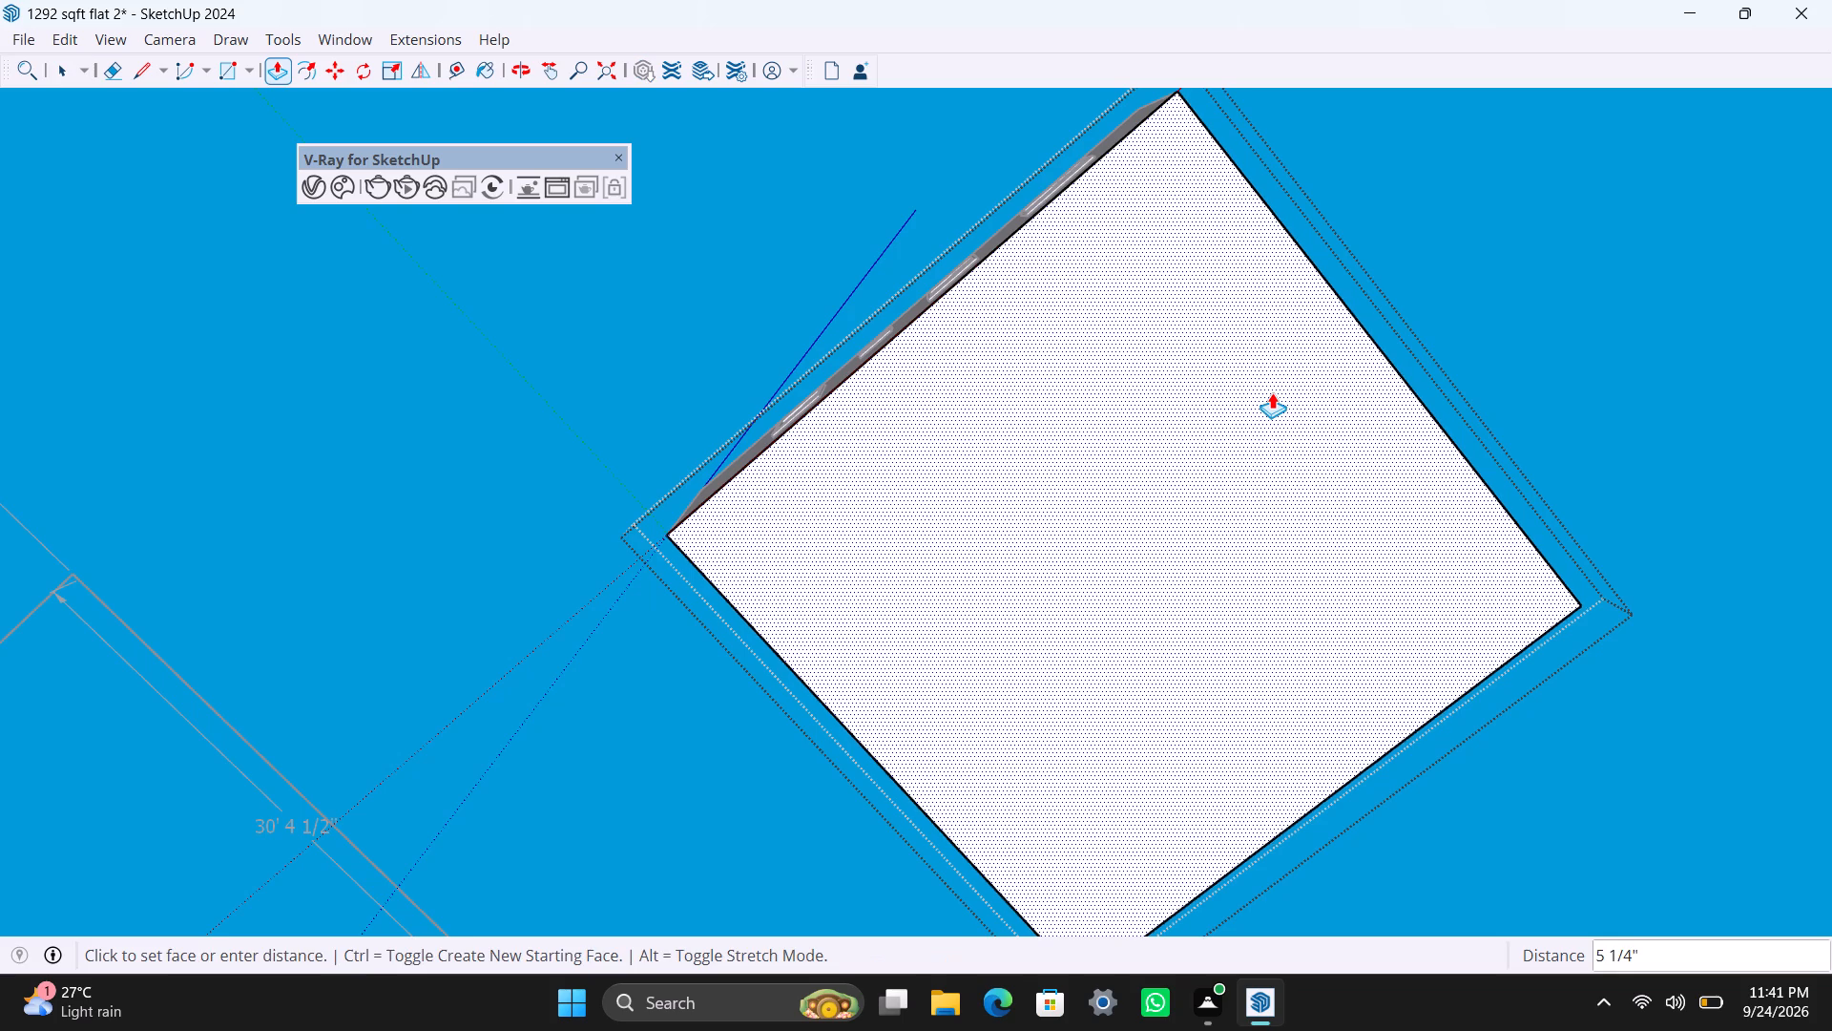
key(6)
key(shift+quotedbl)
key(Return)
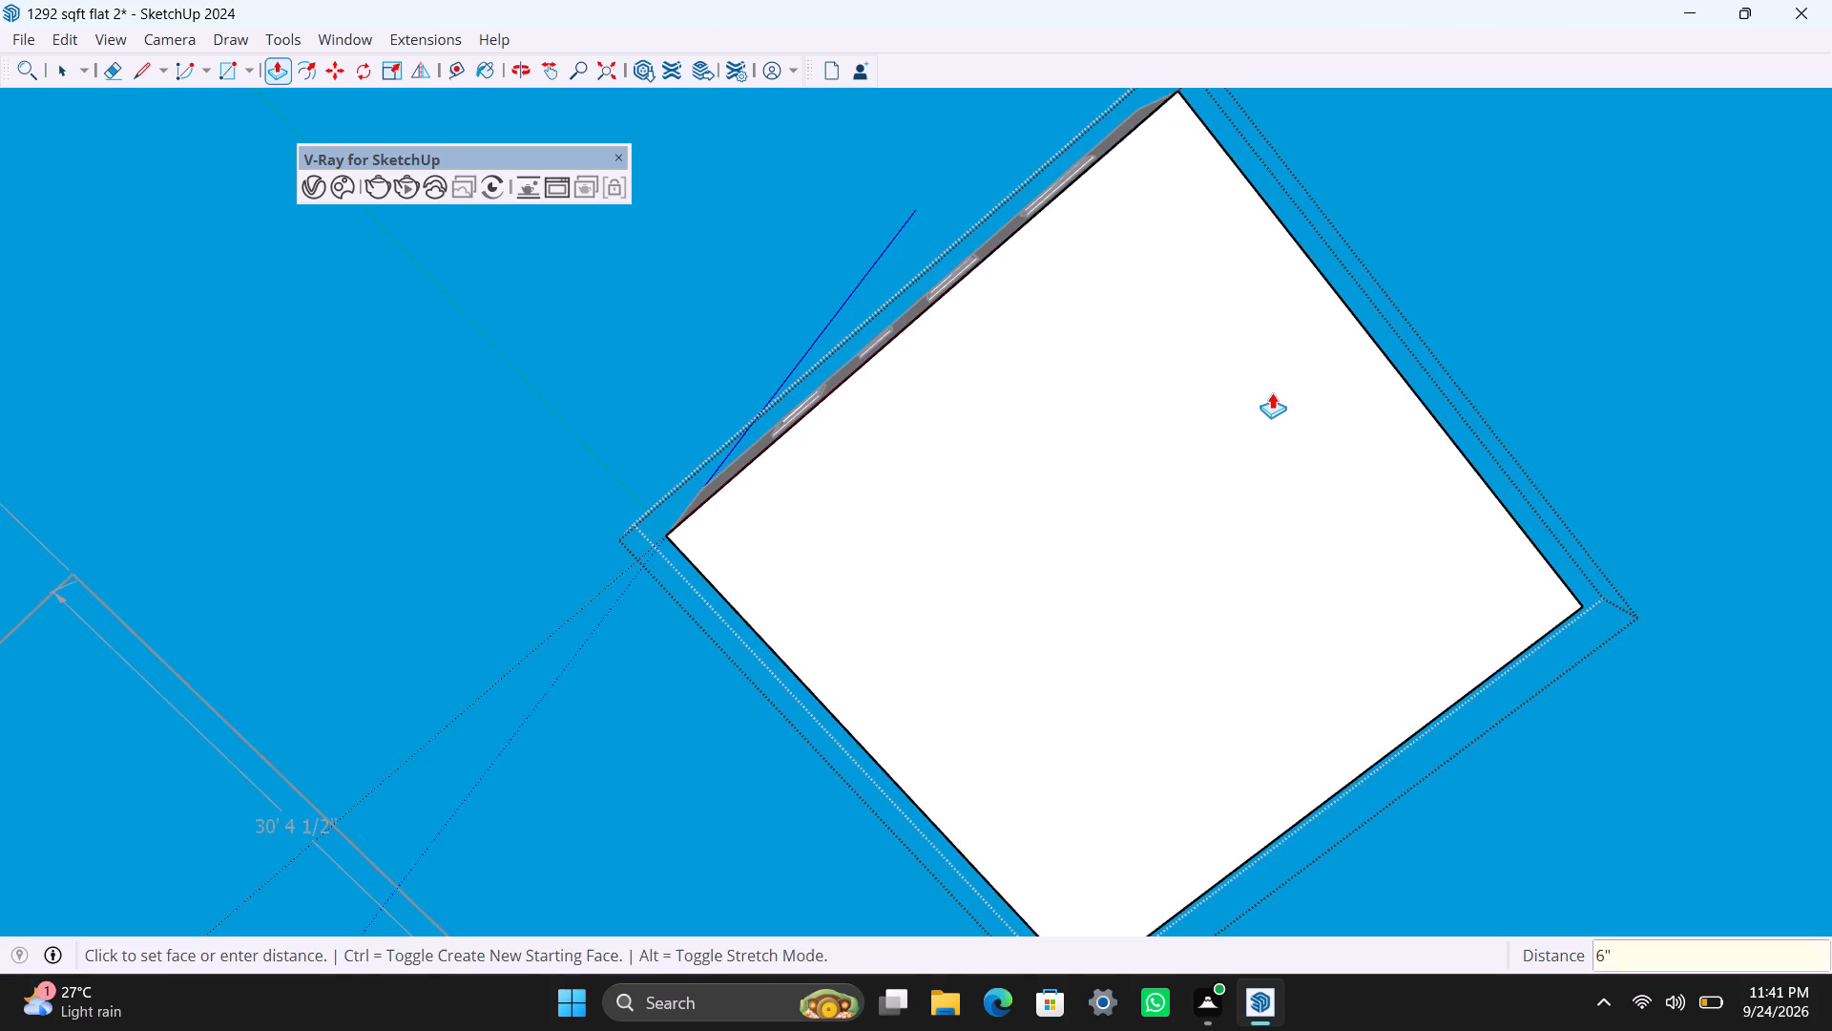
key(space)
click(1793, 172)
Save the model.
scroll(1421, 420, down, 5)
middle_drag(1316, 431, 559, 915)
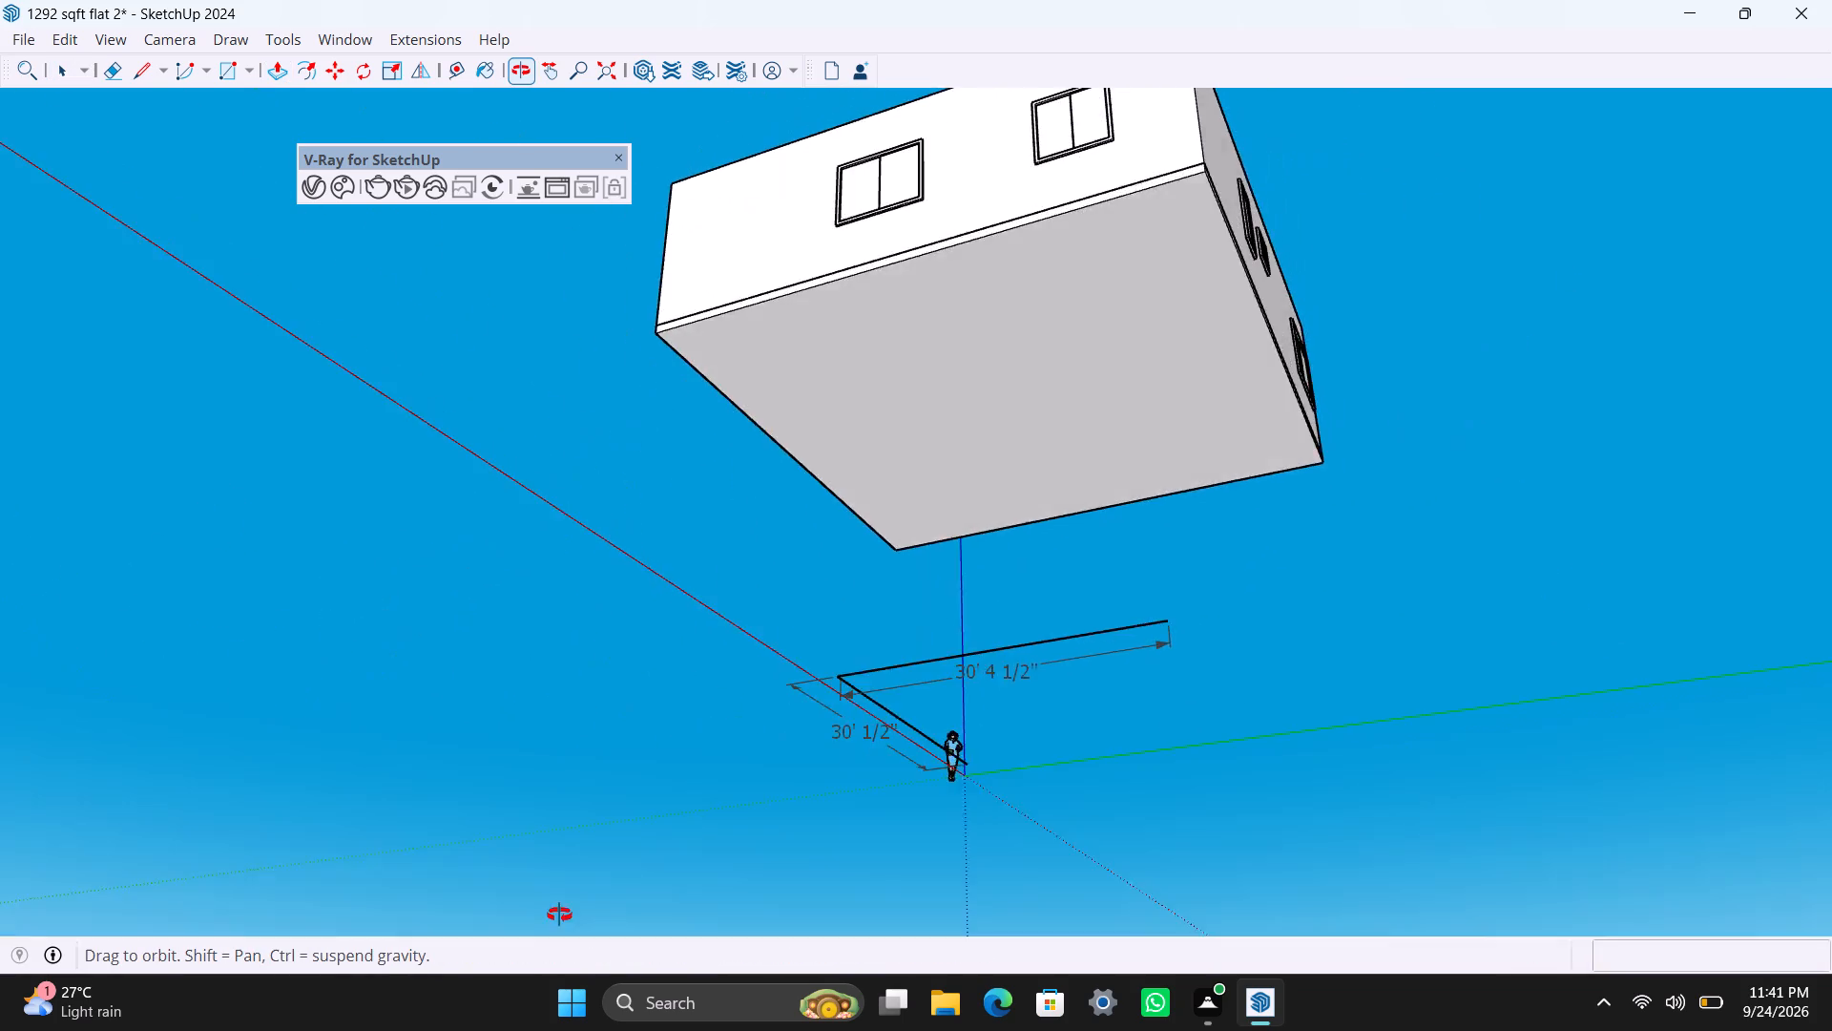
middle_drag(559, 915, 844, 1030)
scroll(1105, 584, up, 2)
middle_drag(1014, 499, 975, 806)
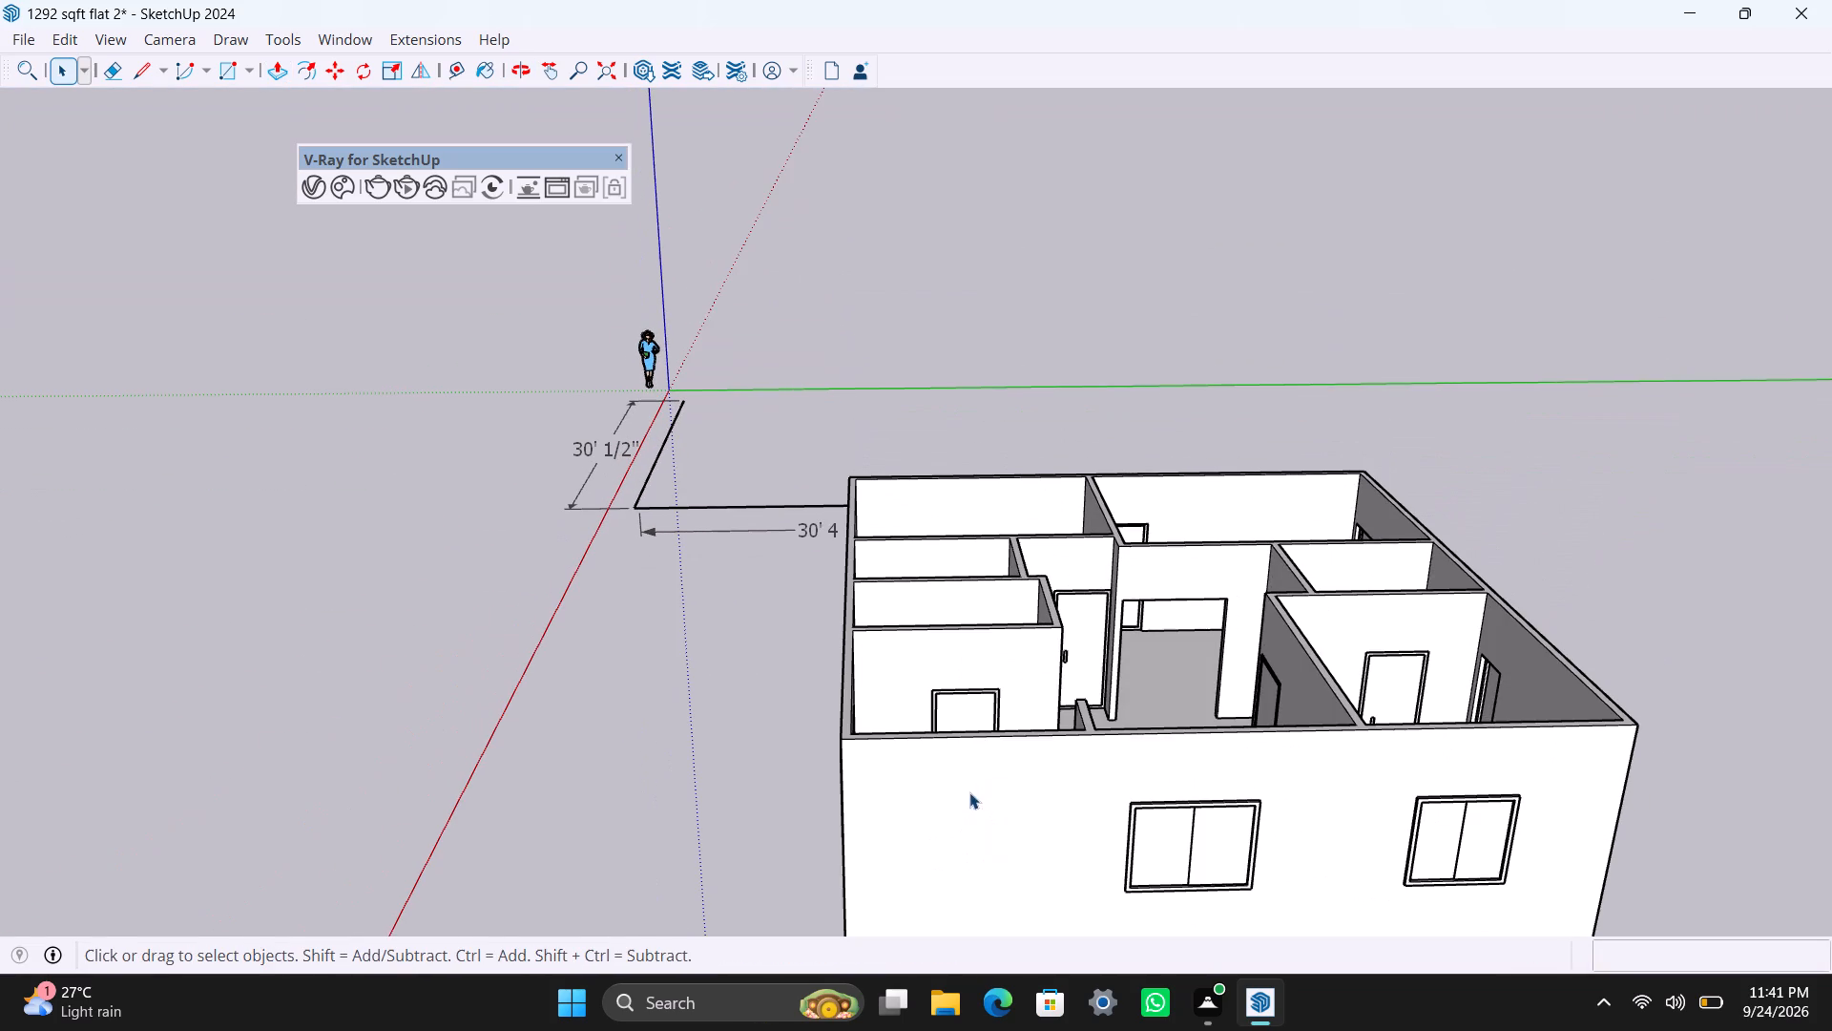
key(ctrl+s)
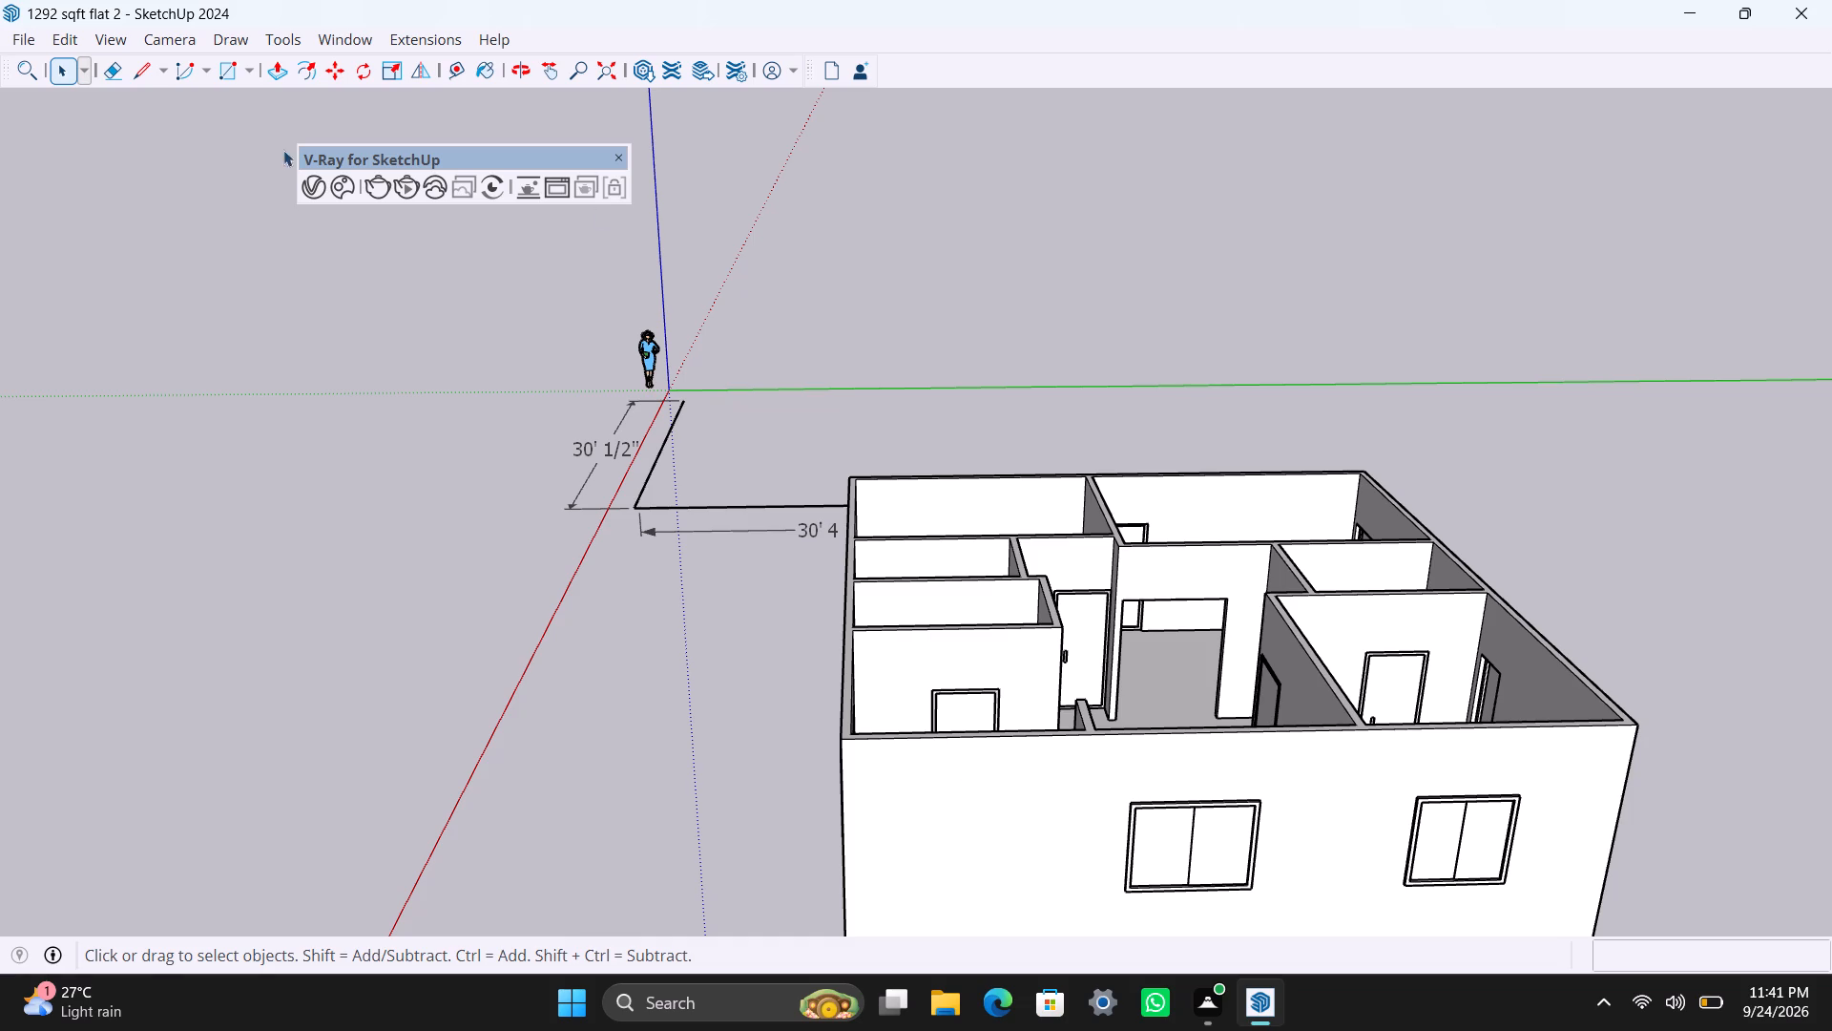
Delete the two reference lines near the origin together with their dimensions and the human figure.
scroll(489, 694, down, 4)
middle_drag(658, 523, 766, 772)
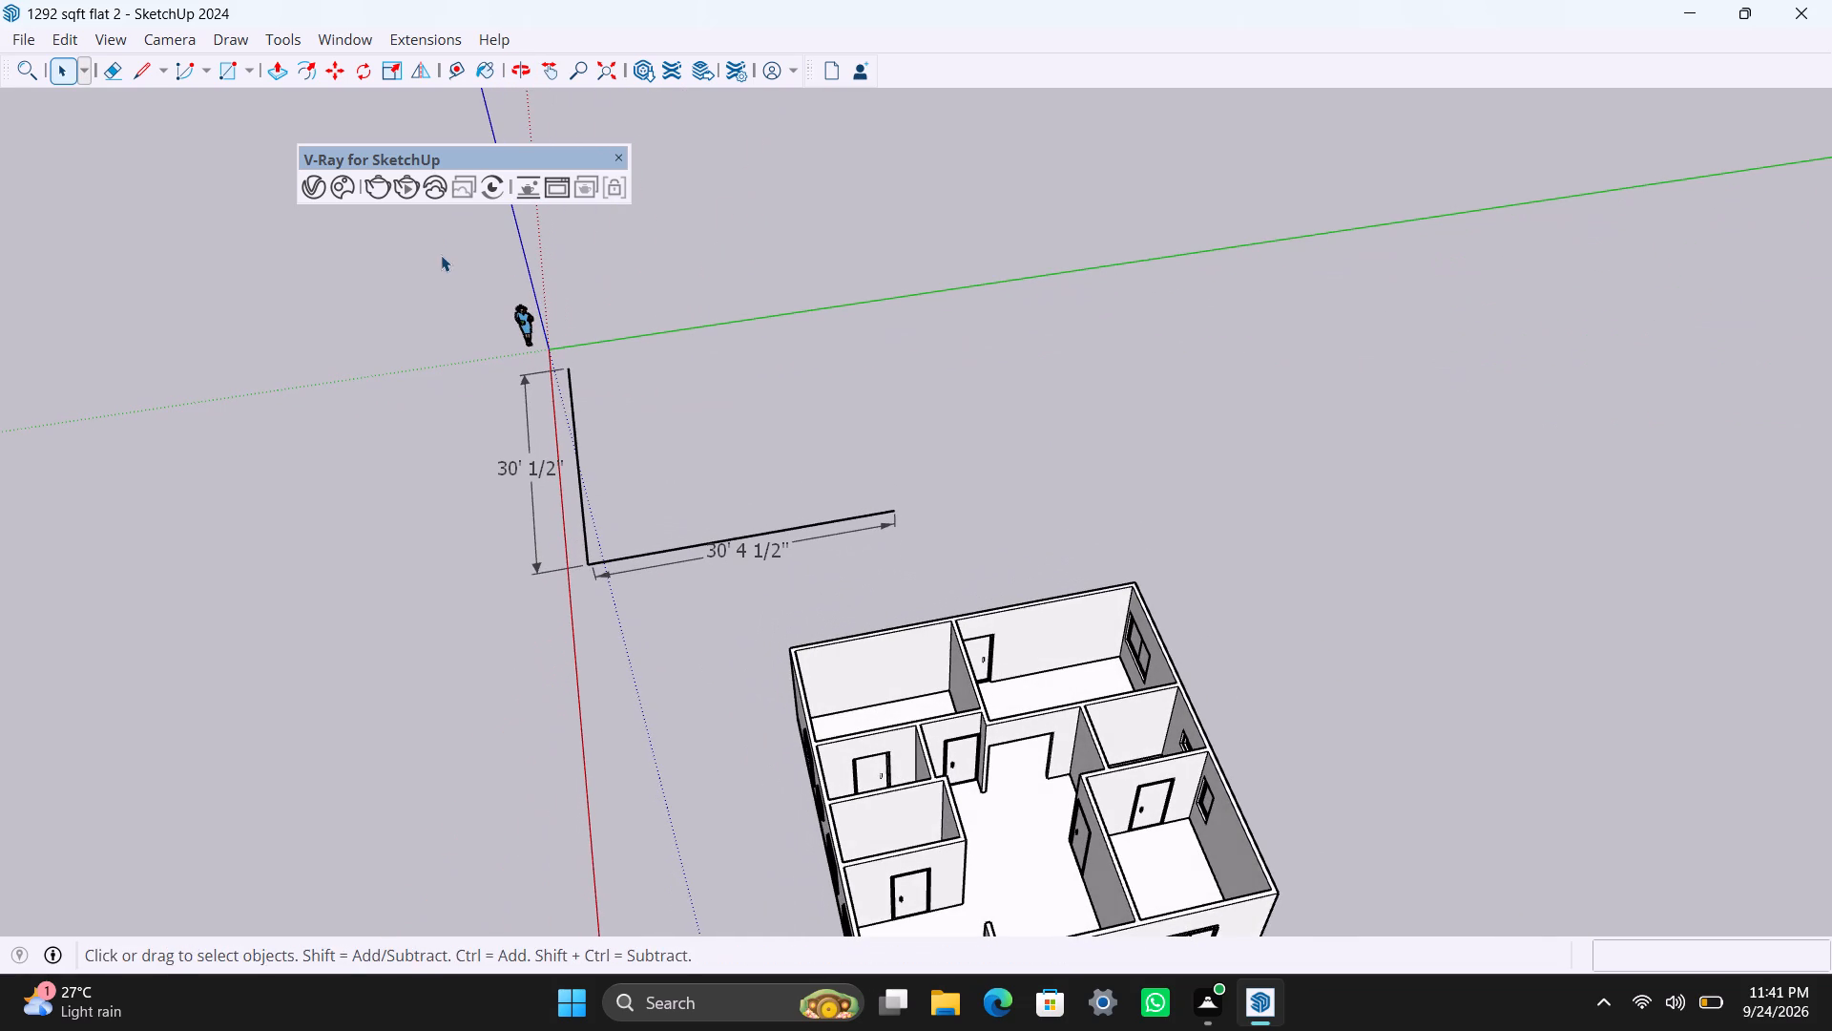
drag(441, 255, 933, 586)
key(Delete)
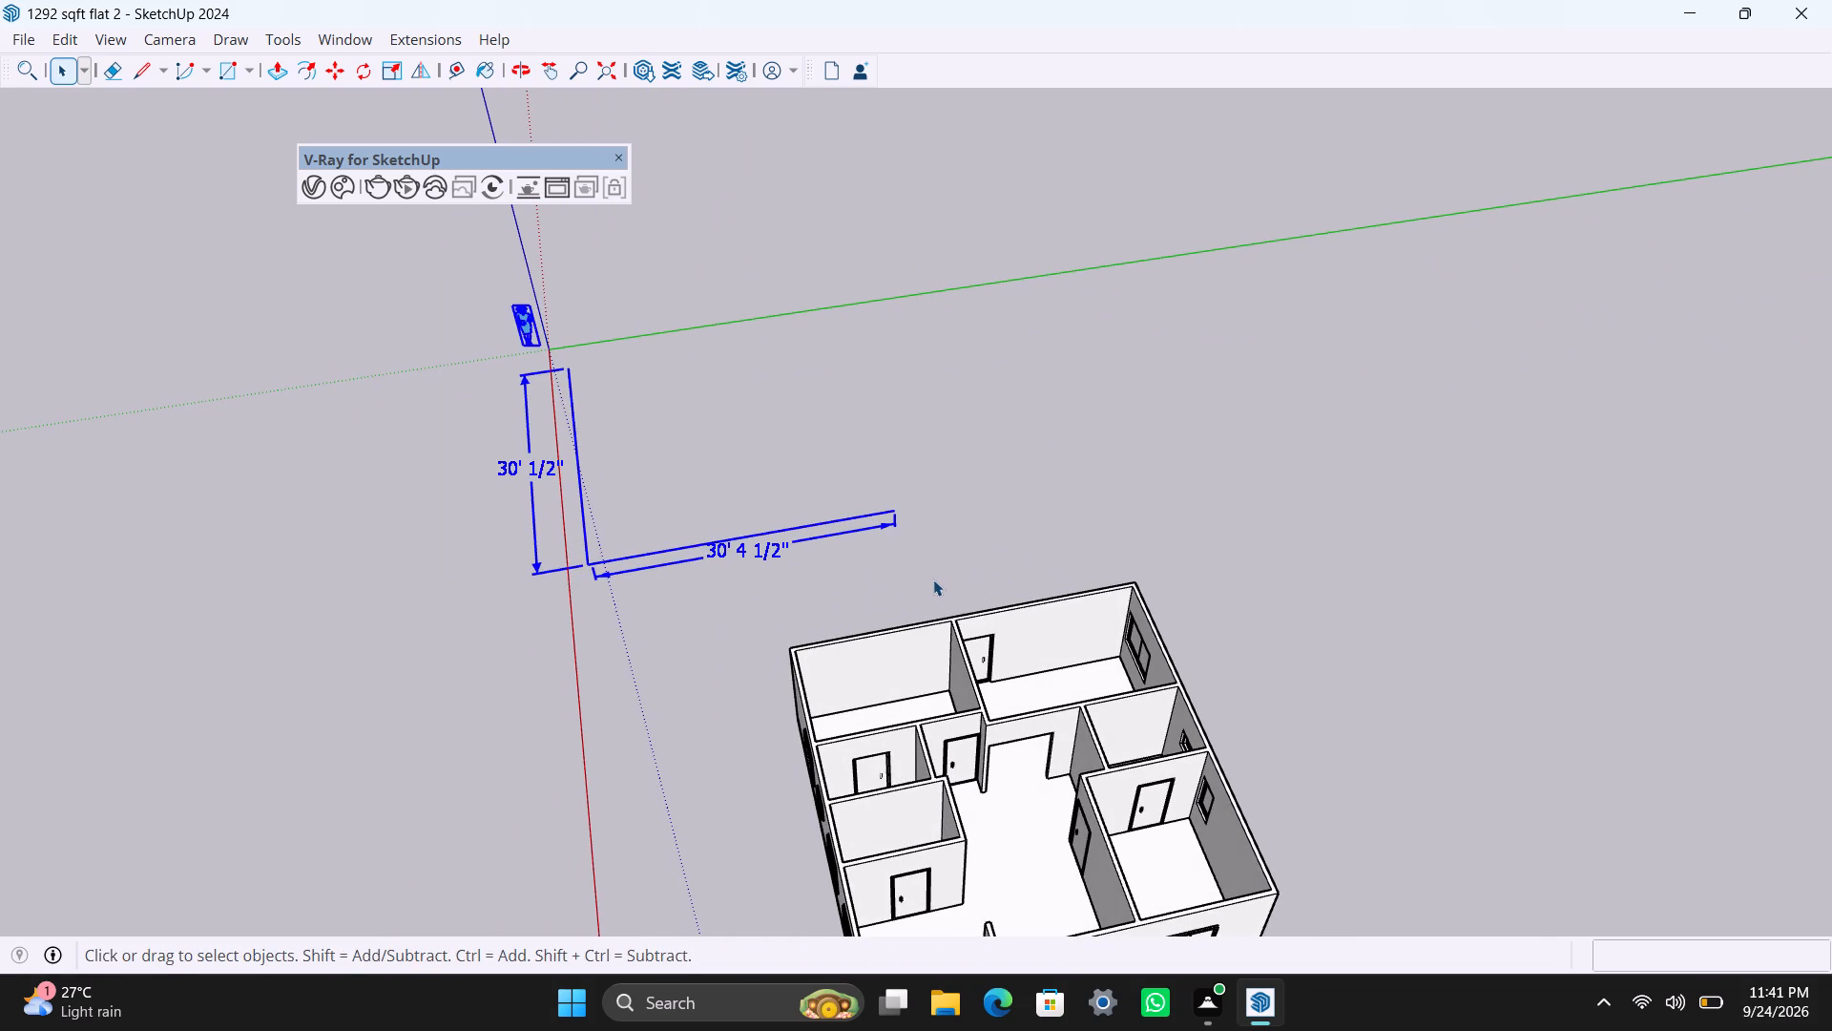
Open the Chaos Cosmos browser and import Metal Sandblasted Black 200cm from the Metal materials.
scroll(882, 589, down, 5)
middle_drag(768, 791, 1438, 727)
scroll(1215, 718, up, 3)
shift+middle_drag(1065, 703, 1011, 703)
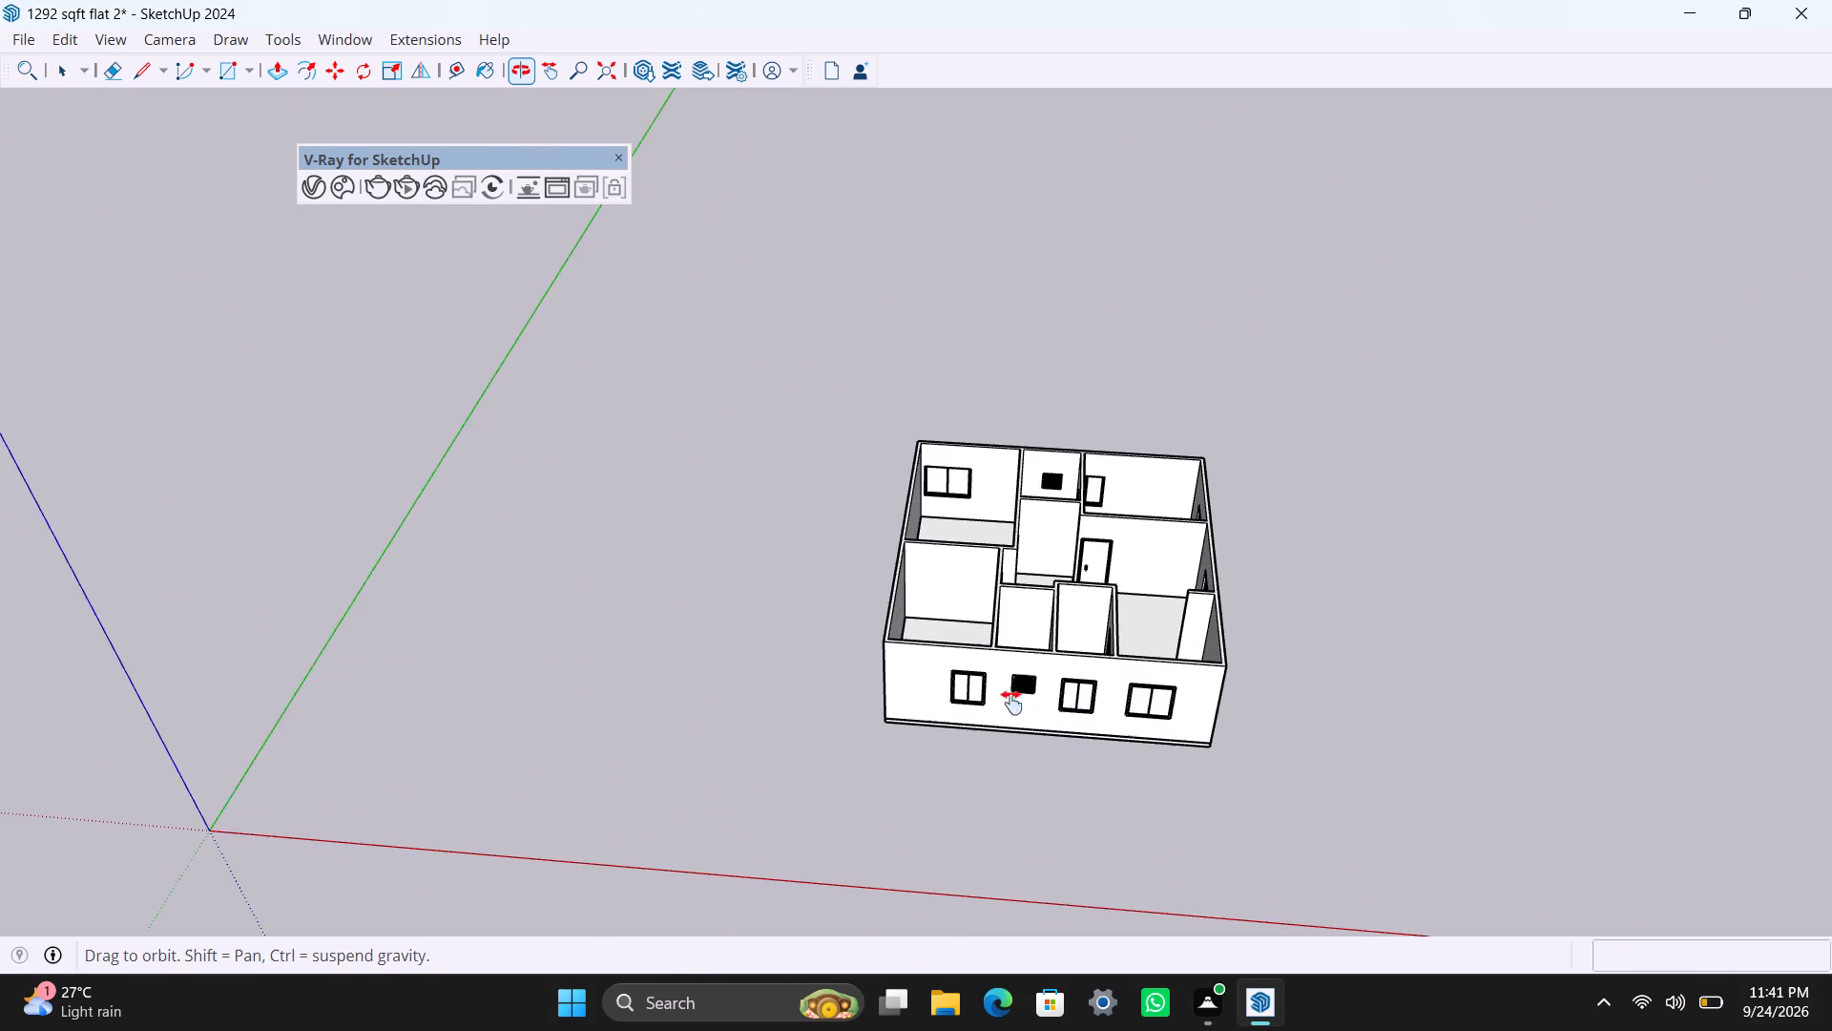
shift+middle_drag(1011, 703, 629, 702)
scroll(583, 718, up, 6)
click(336, 181)
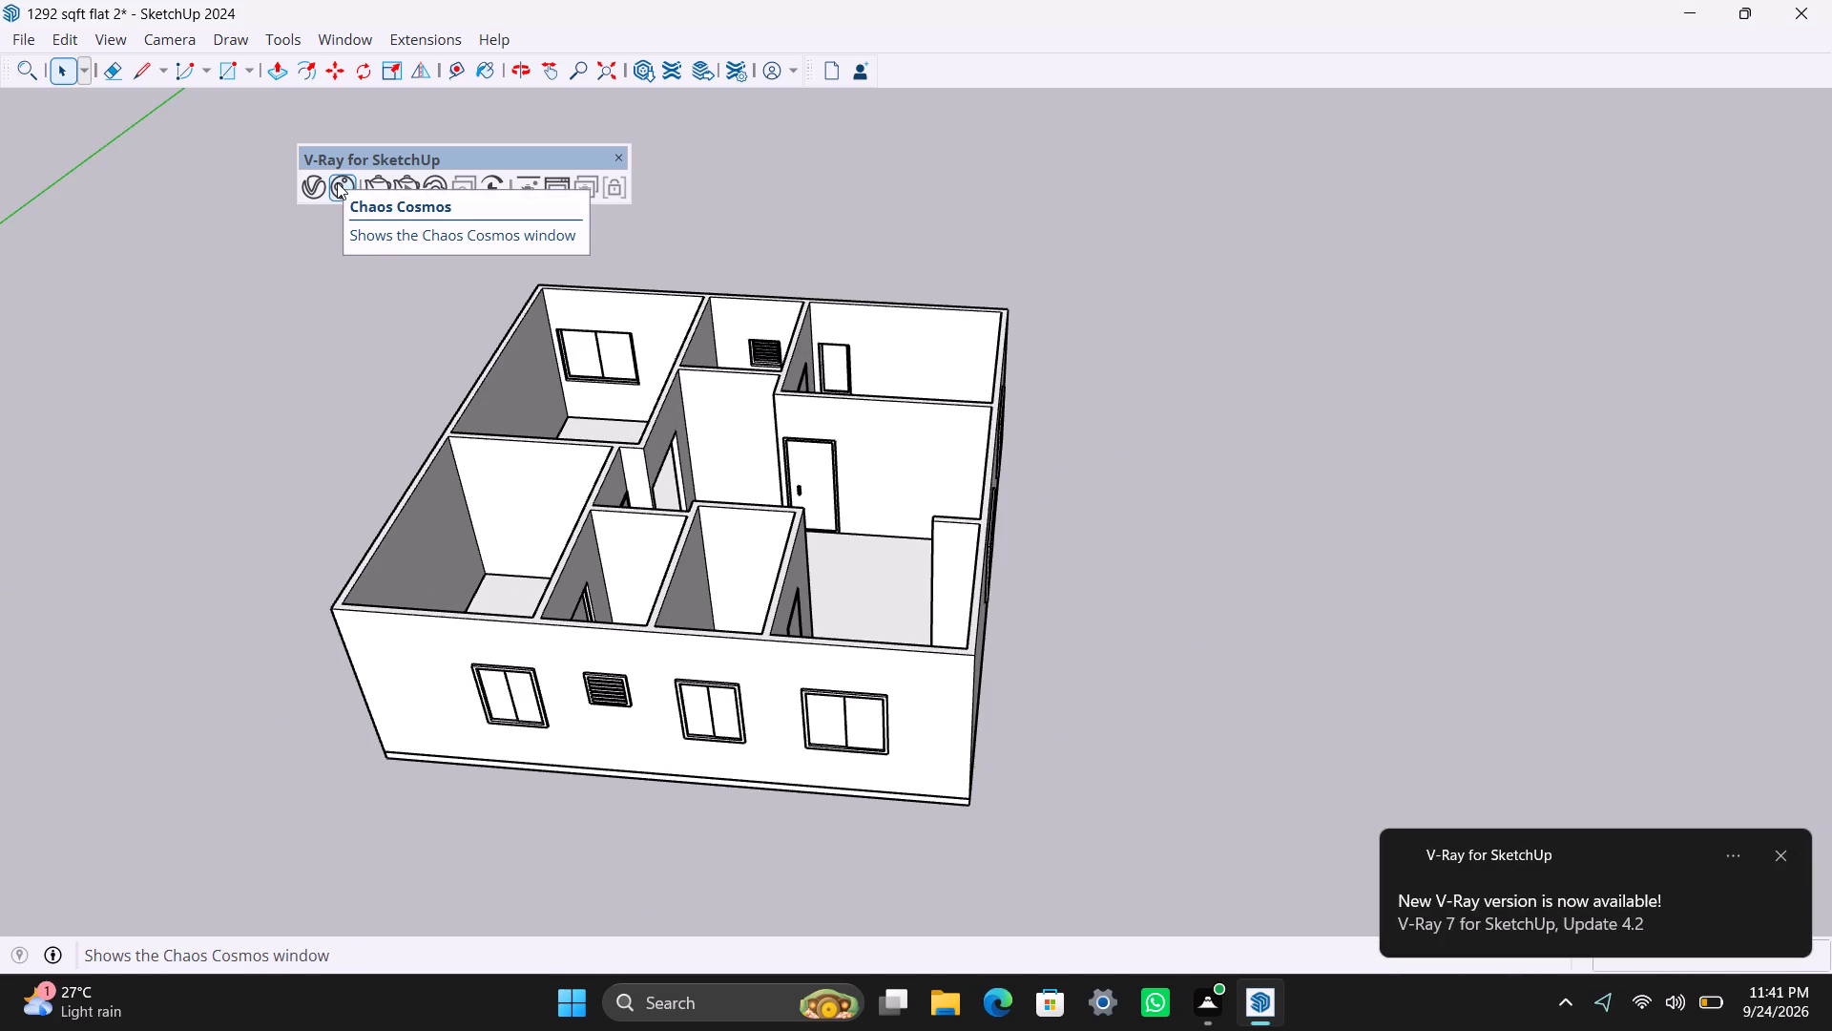
click(337, 182)
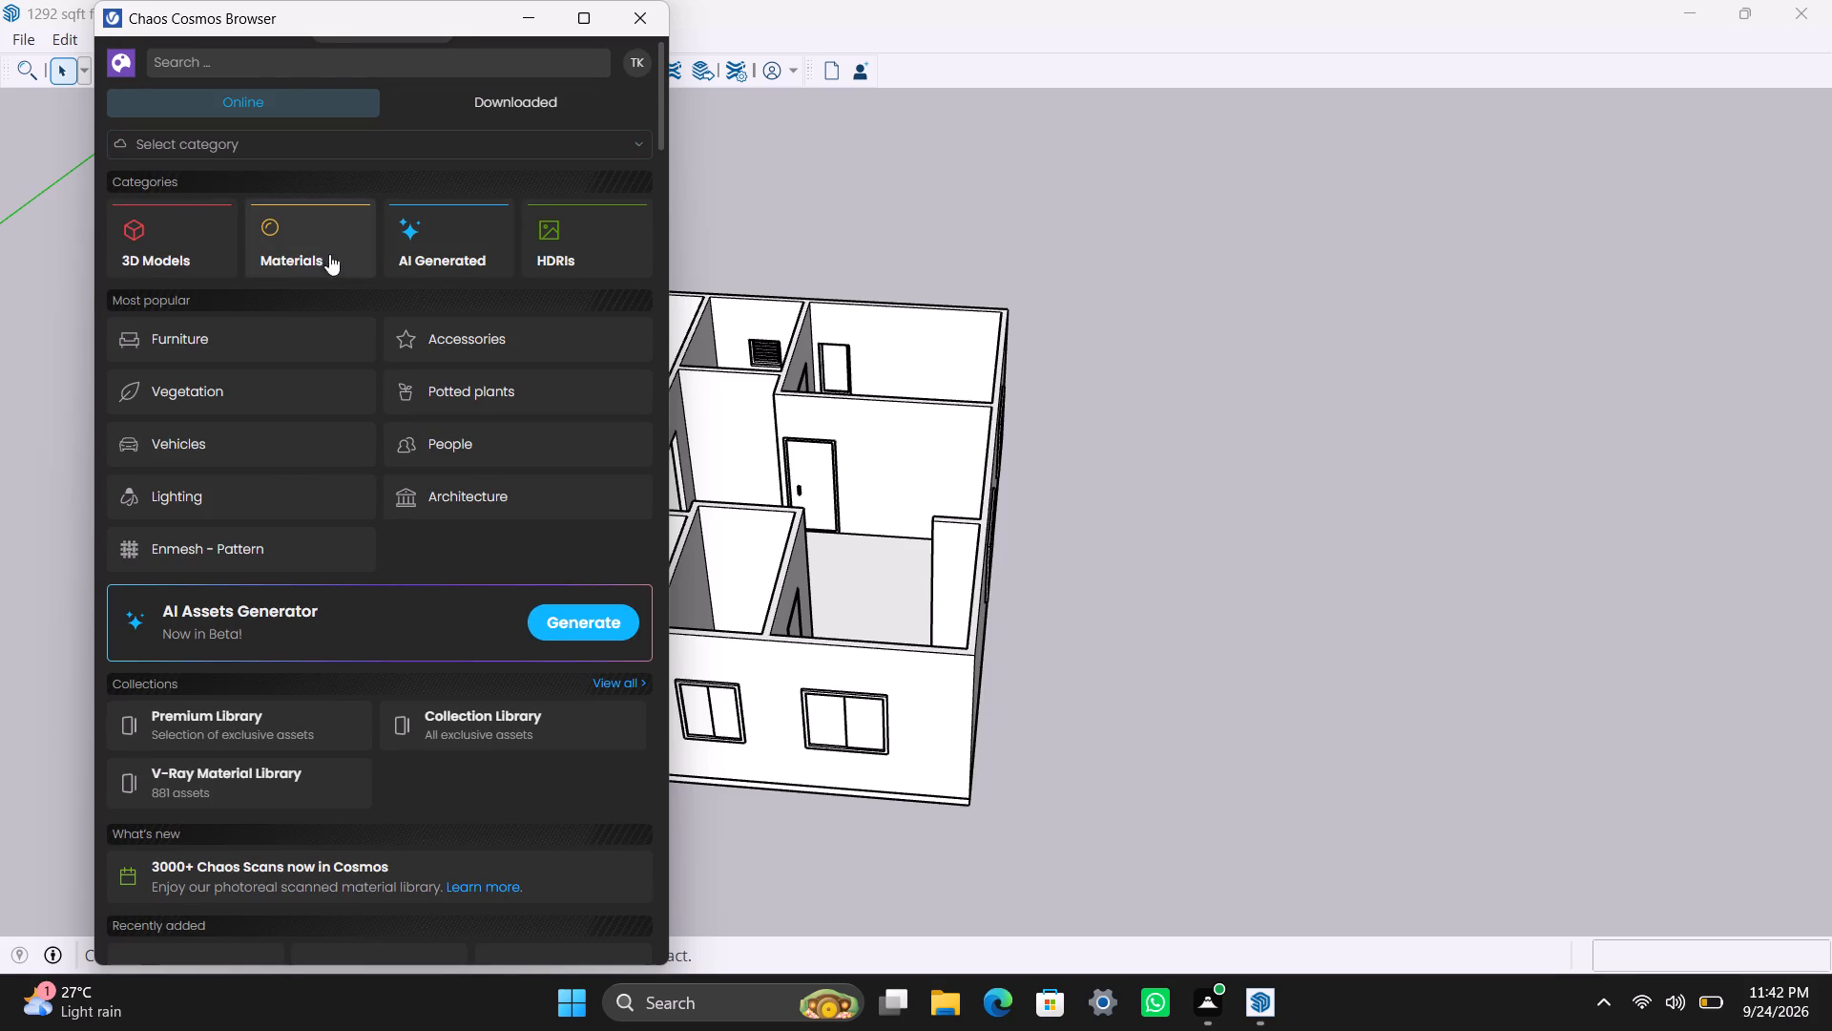
click(285, 146)
click(159, 219)
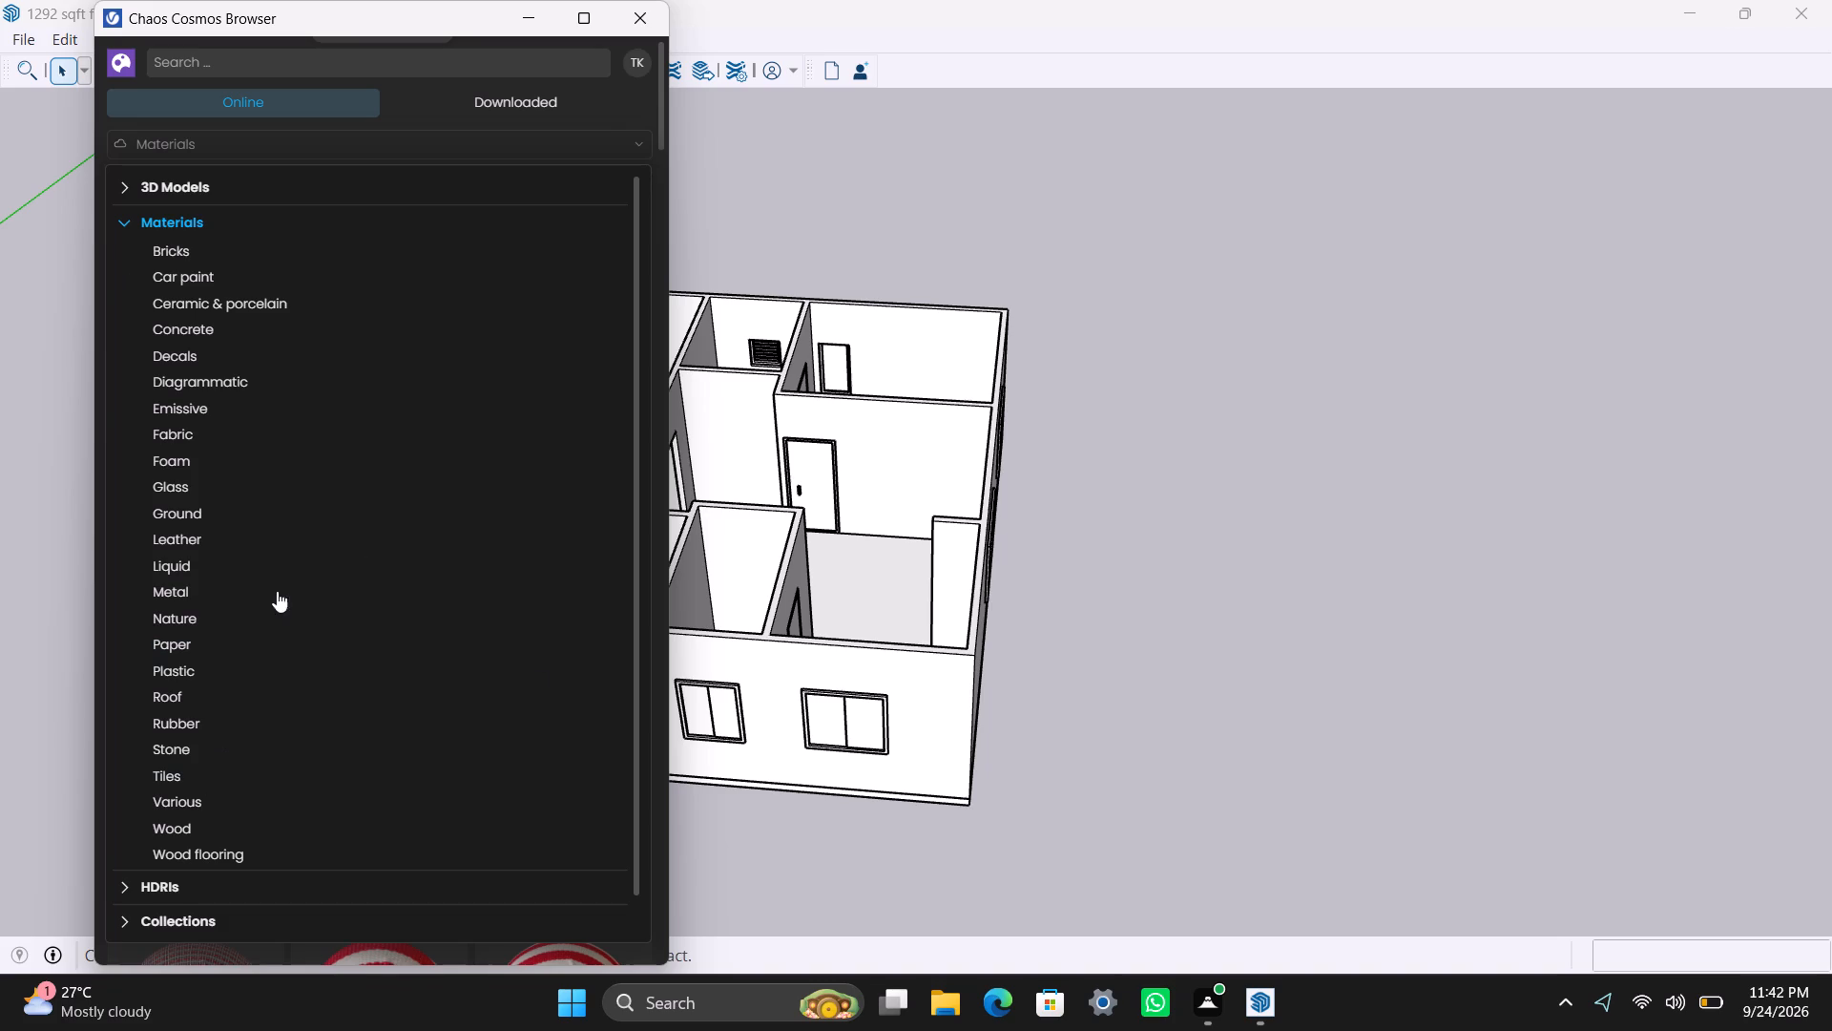
click(177, 596)
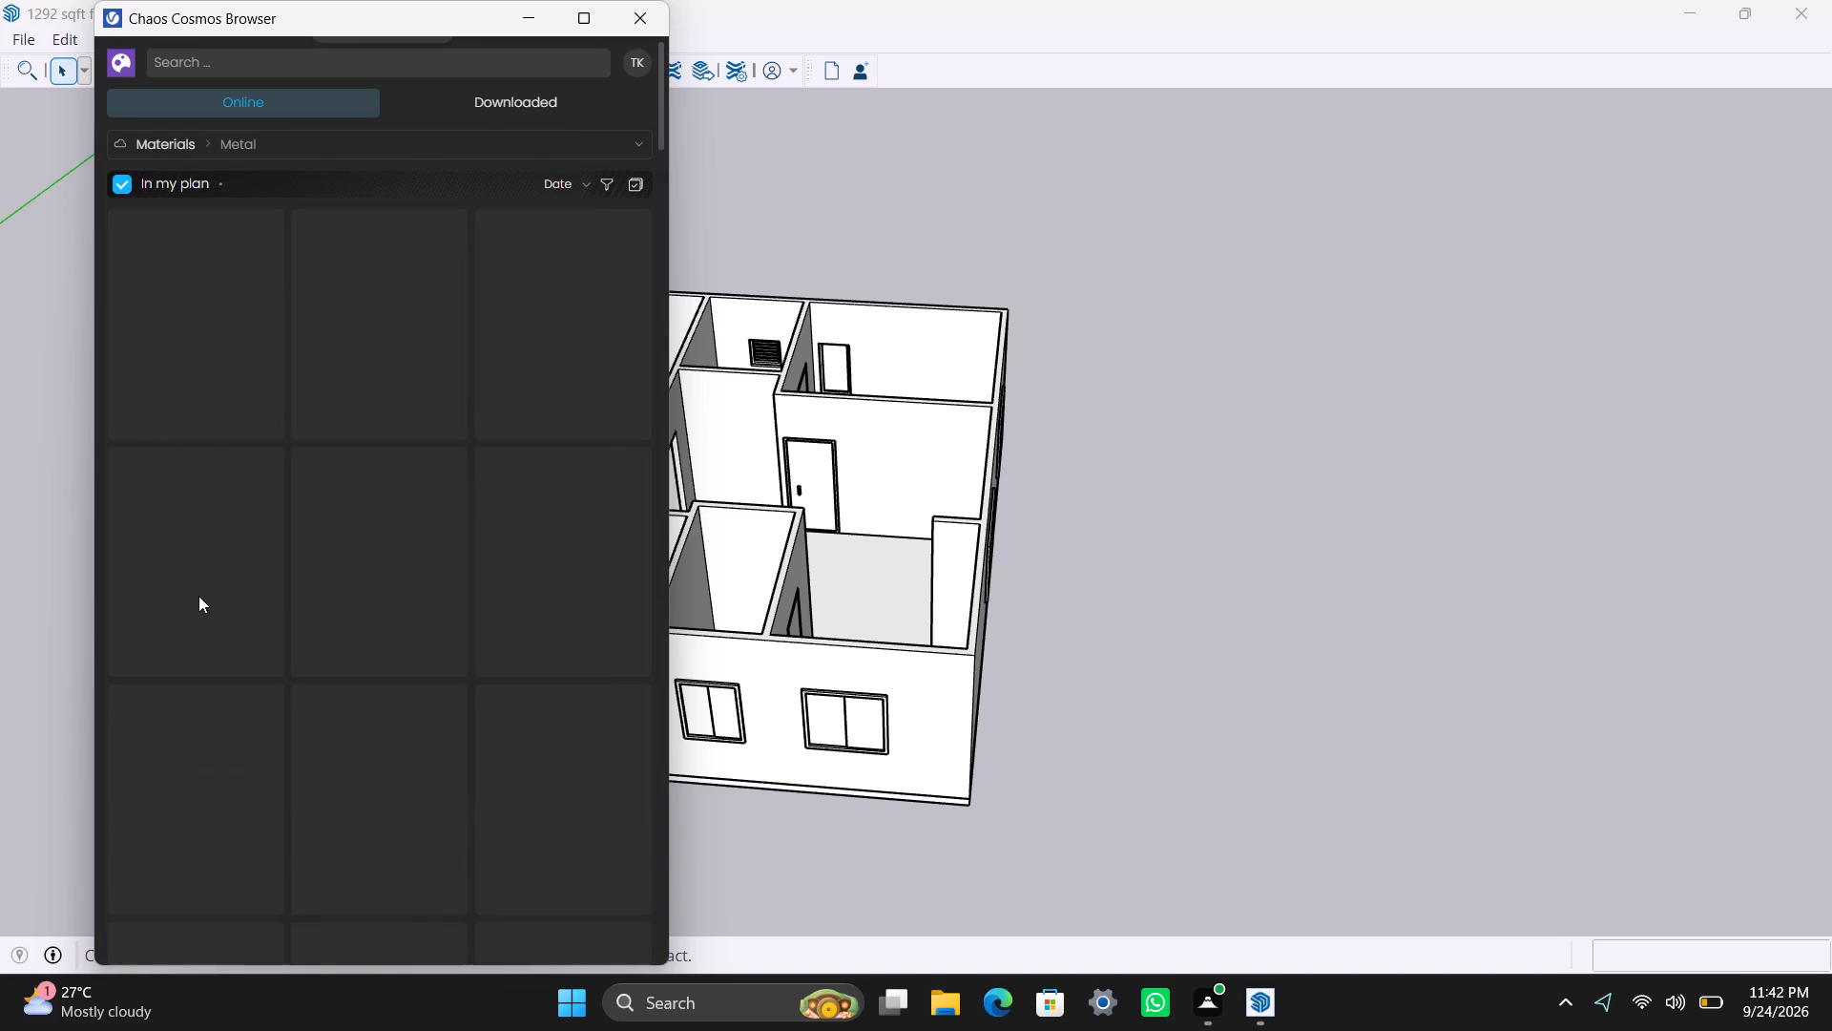
scroll(360, 514, down, 3)
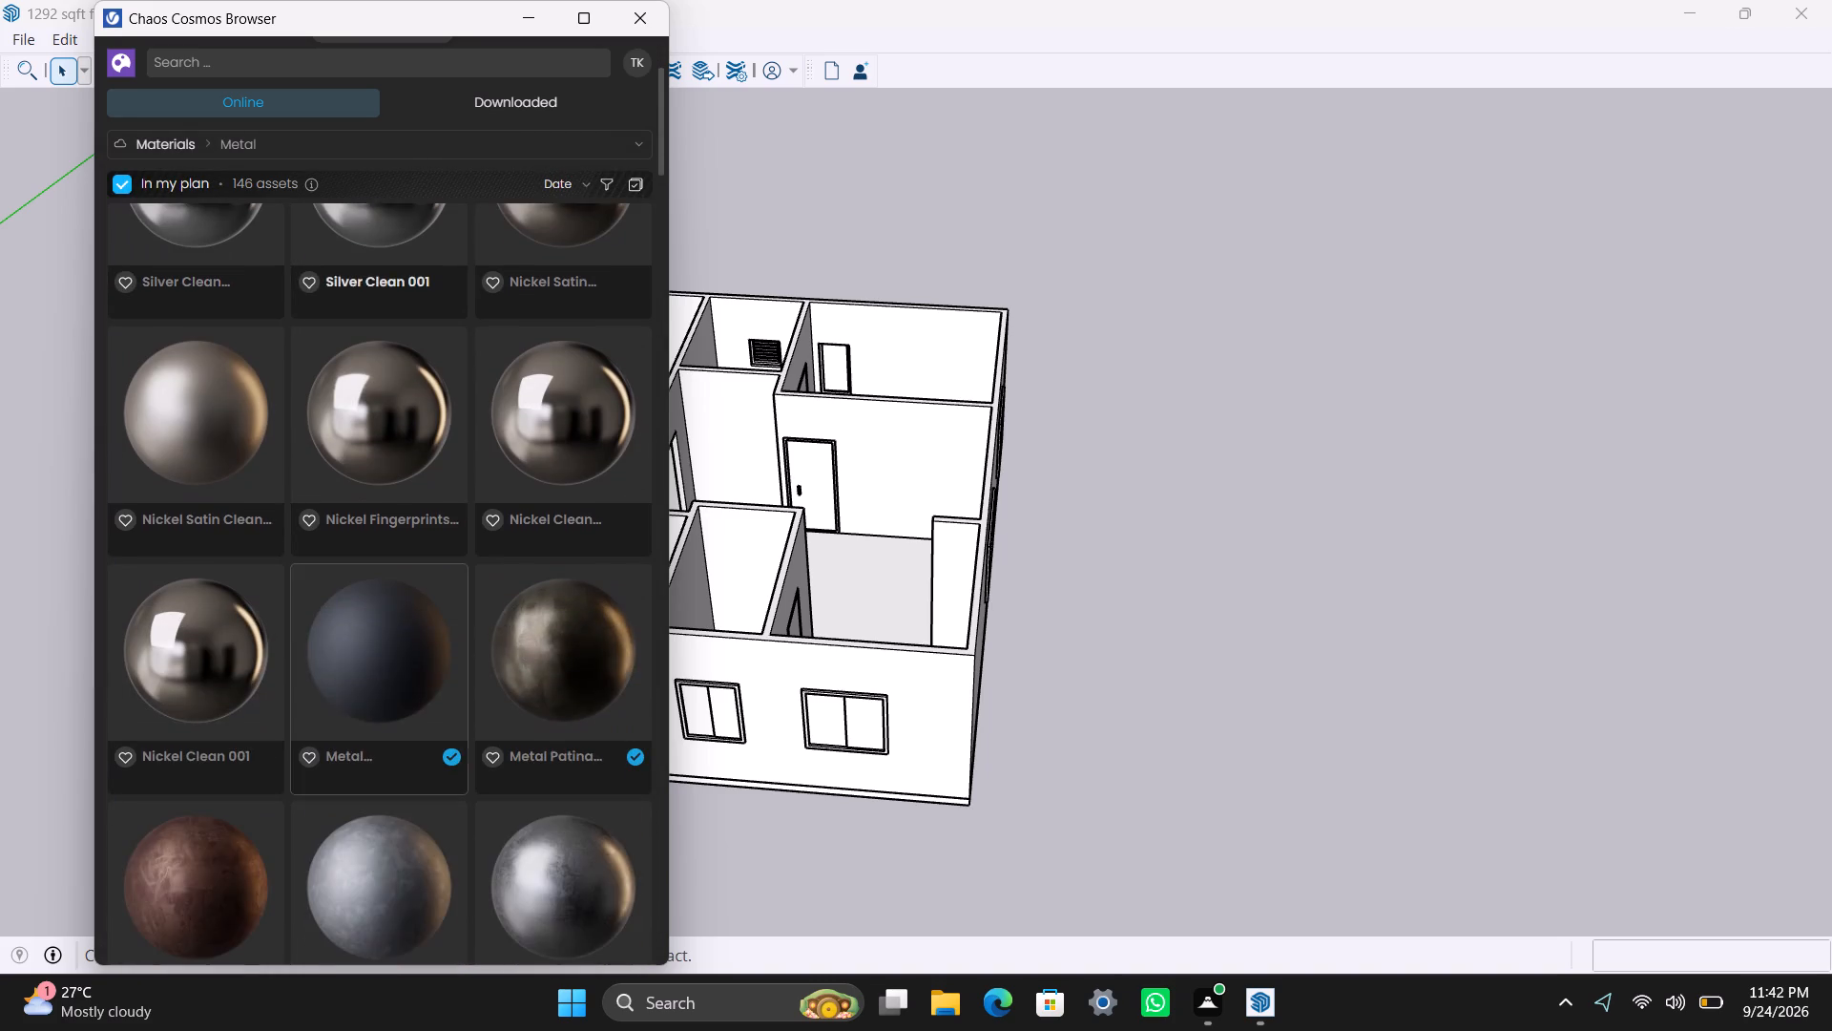
scroll(393, 586, down, 3)
click(383, 309)
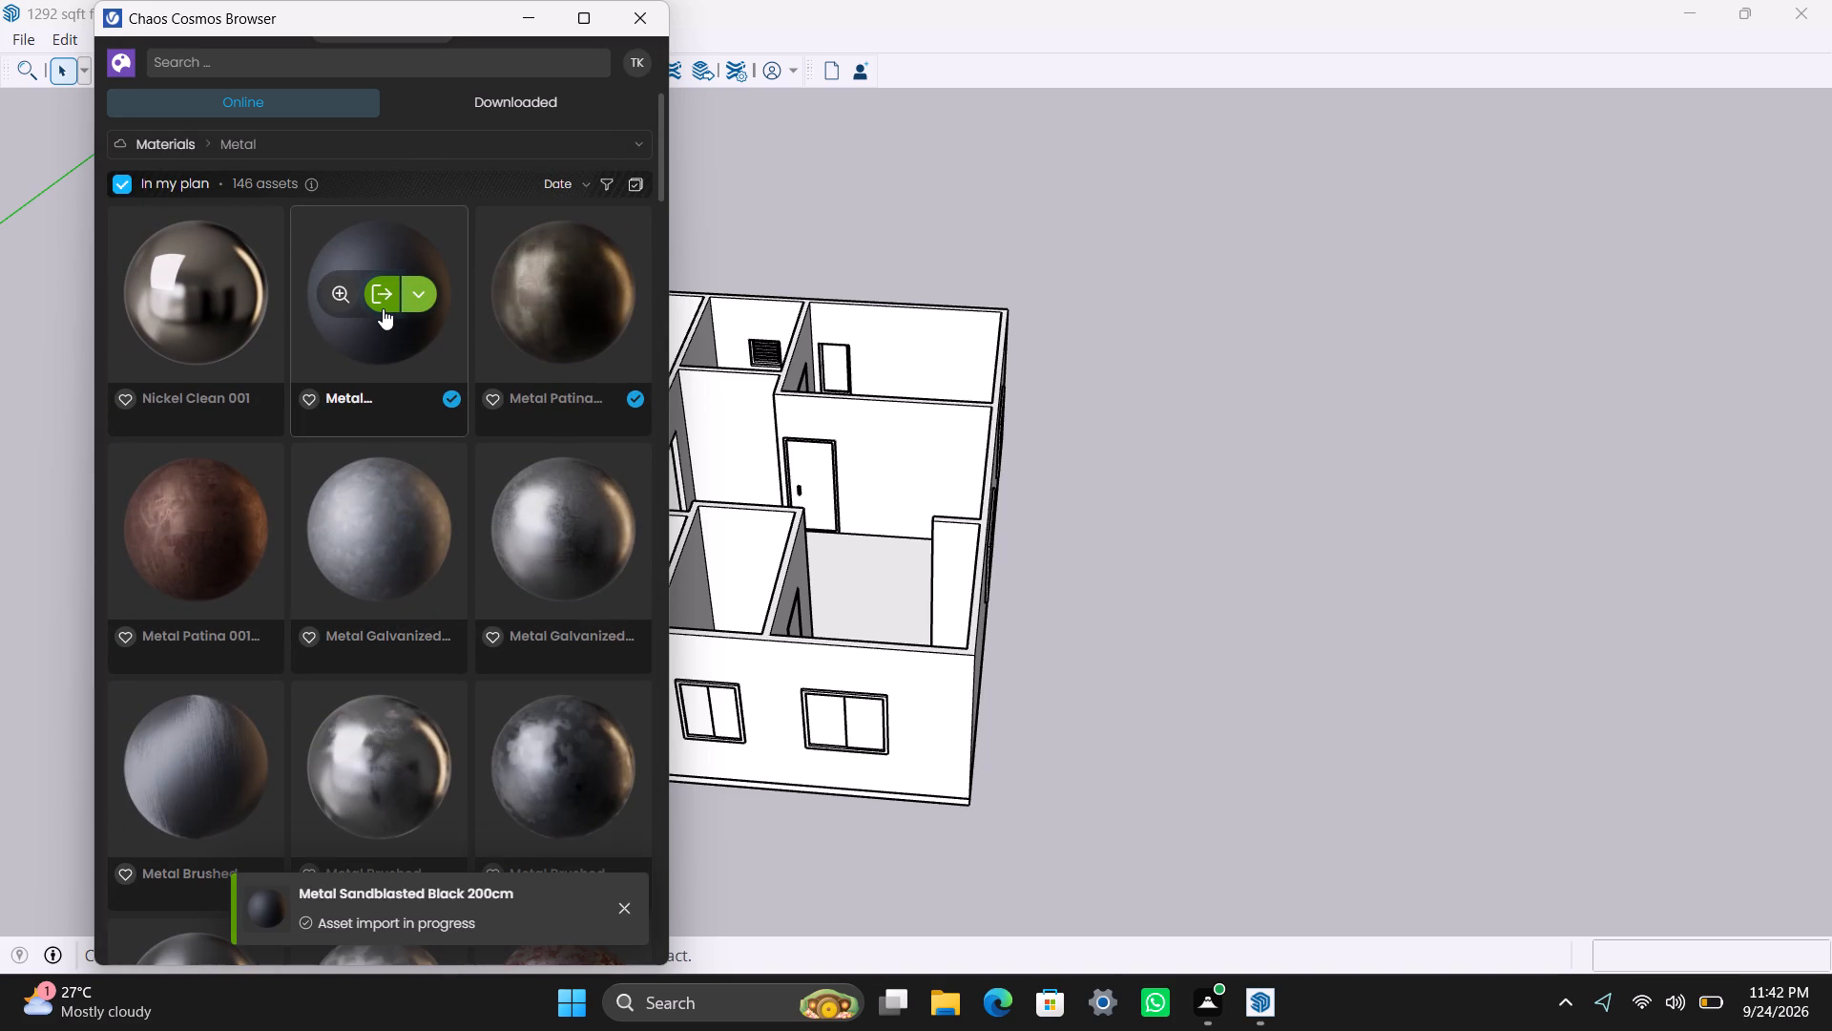
Import the clear thin glass material from the Glass materials.
click(346, 143)
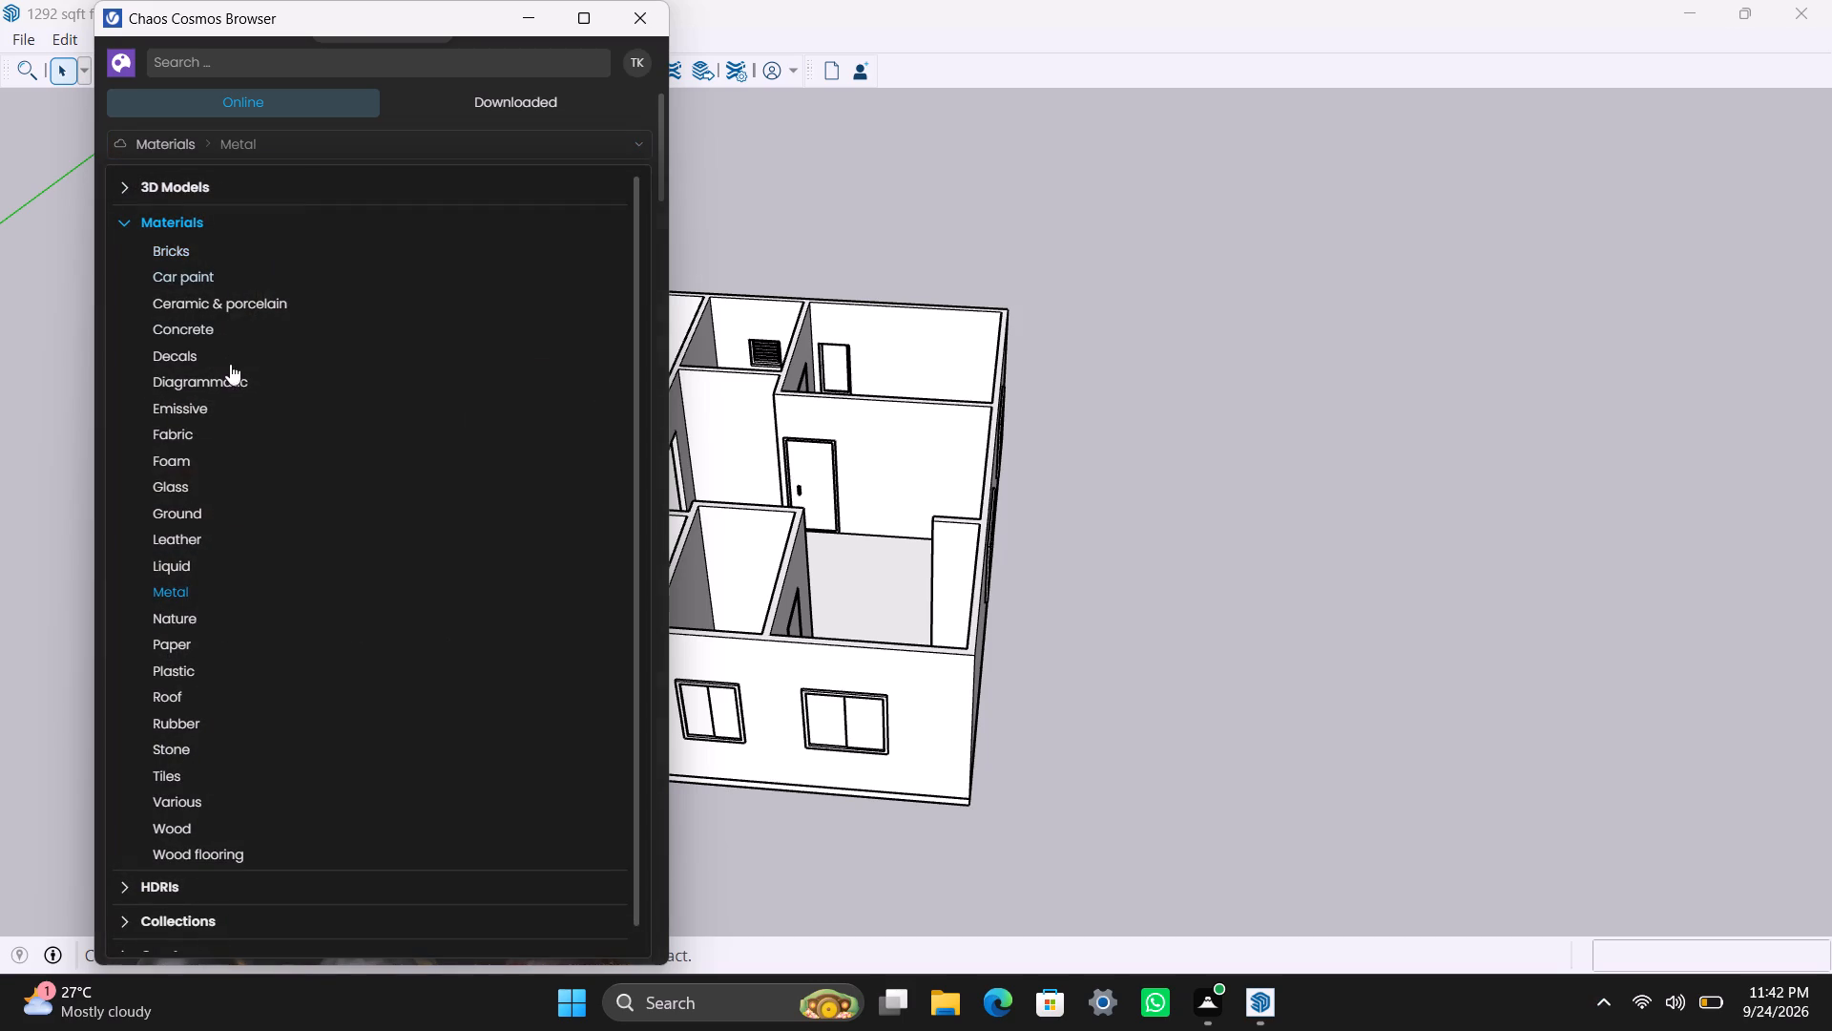
click(193, 485)
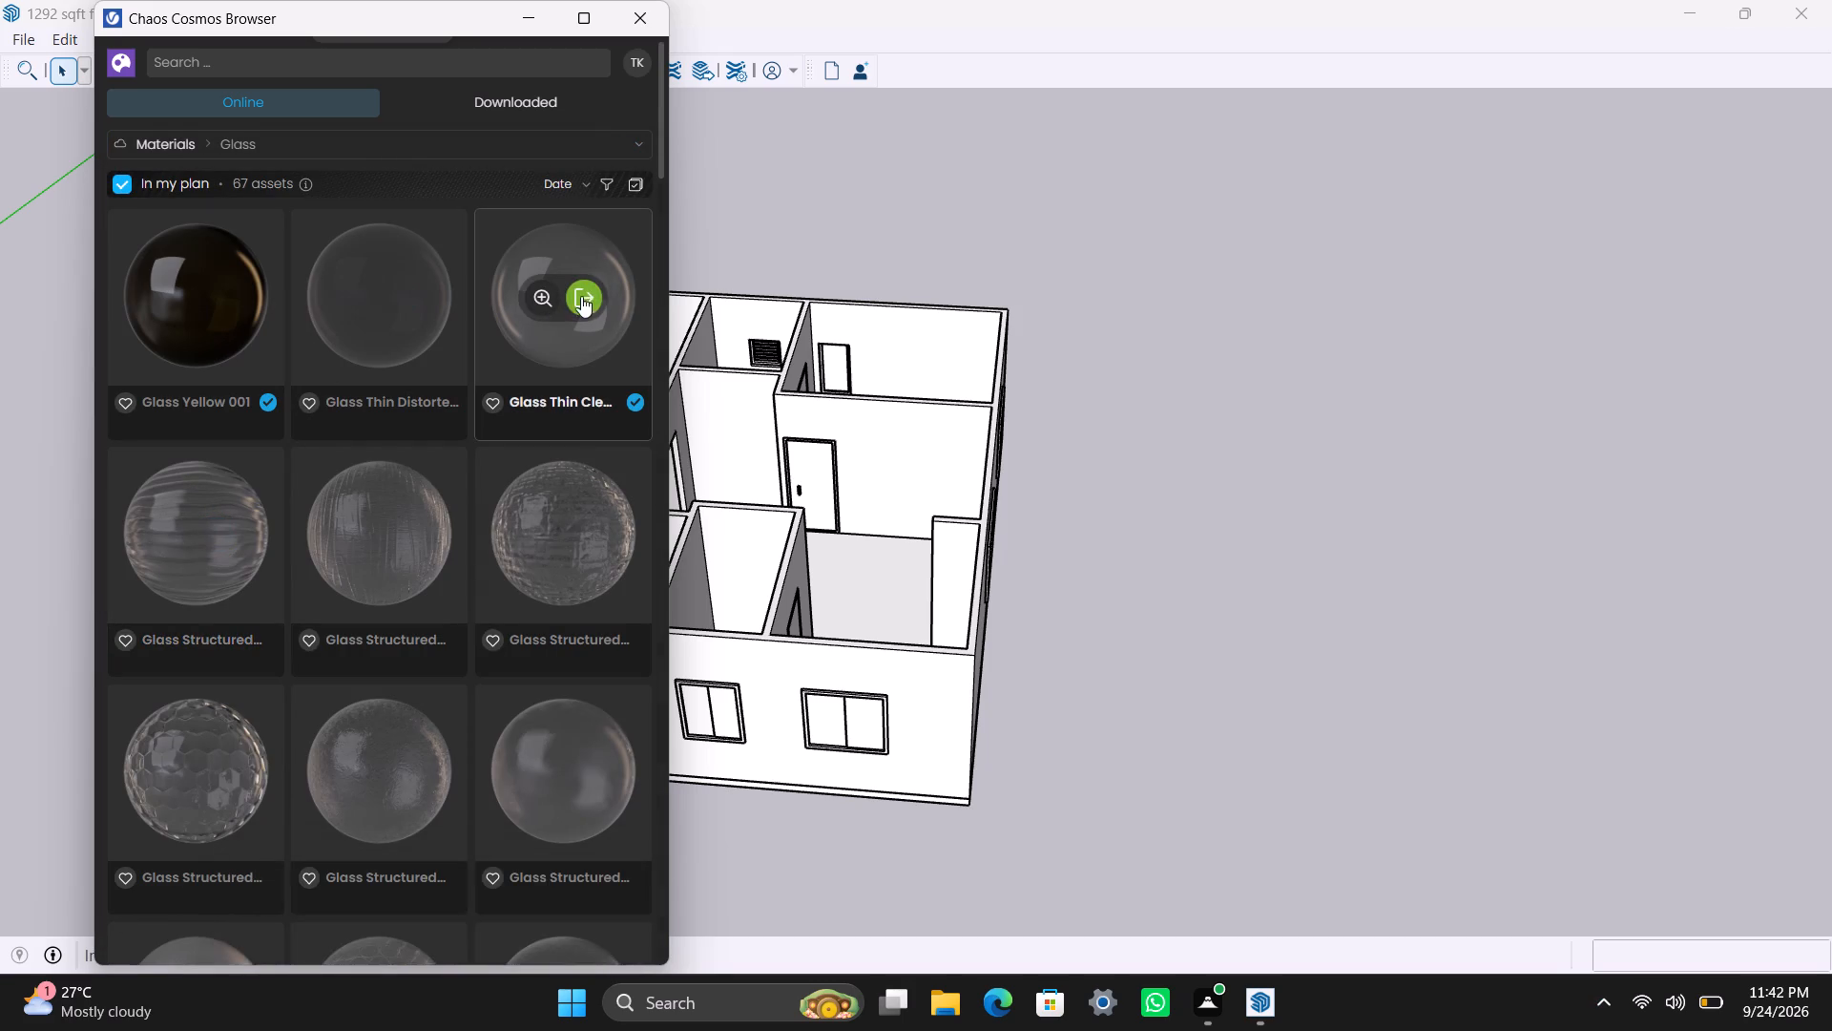
click(586, 294)
Import Tiles K03 100cm from the Tiles materials.
click(365, 140)
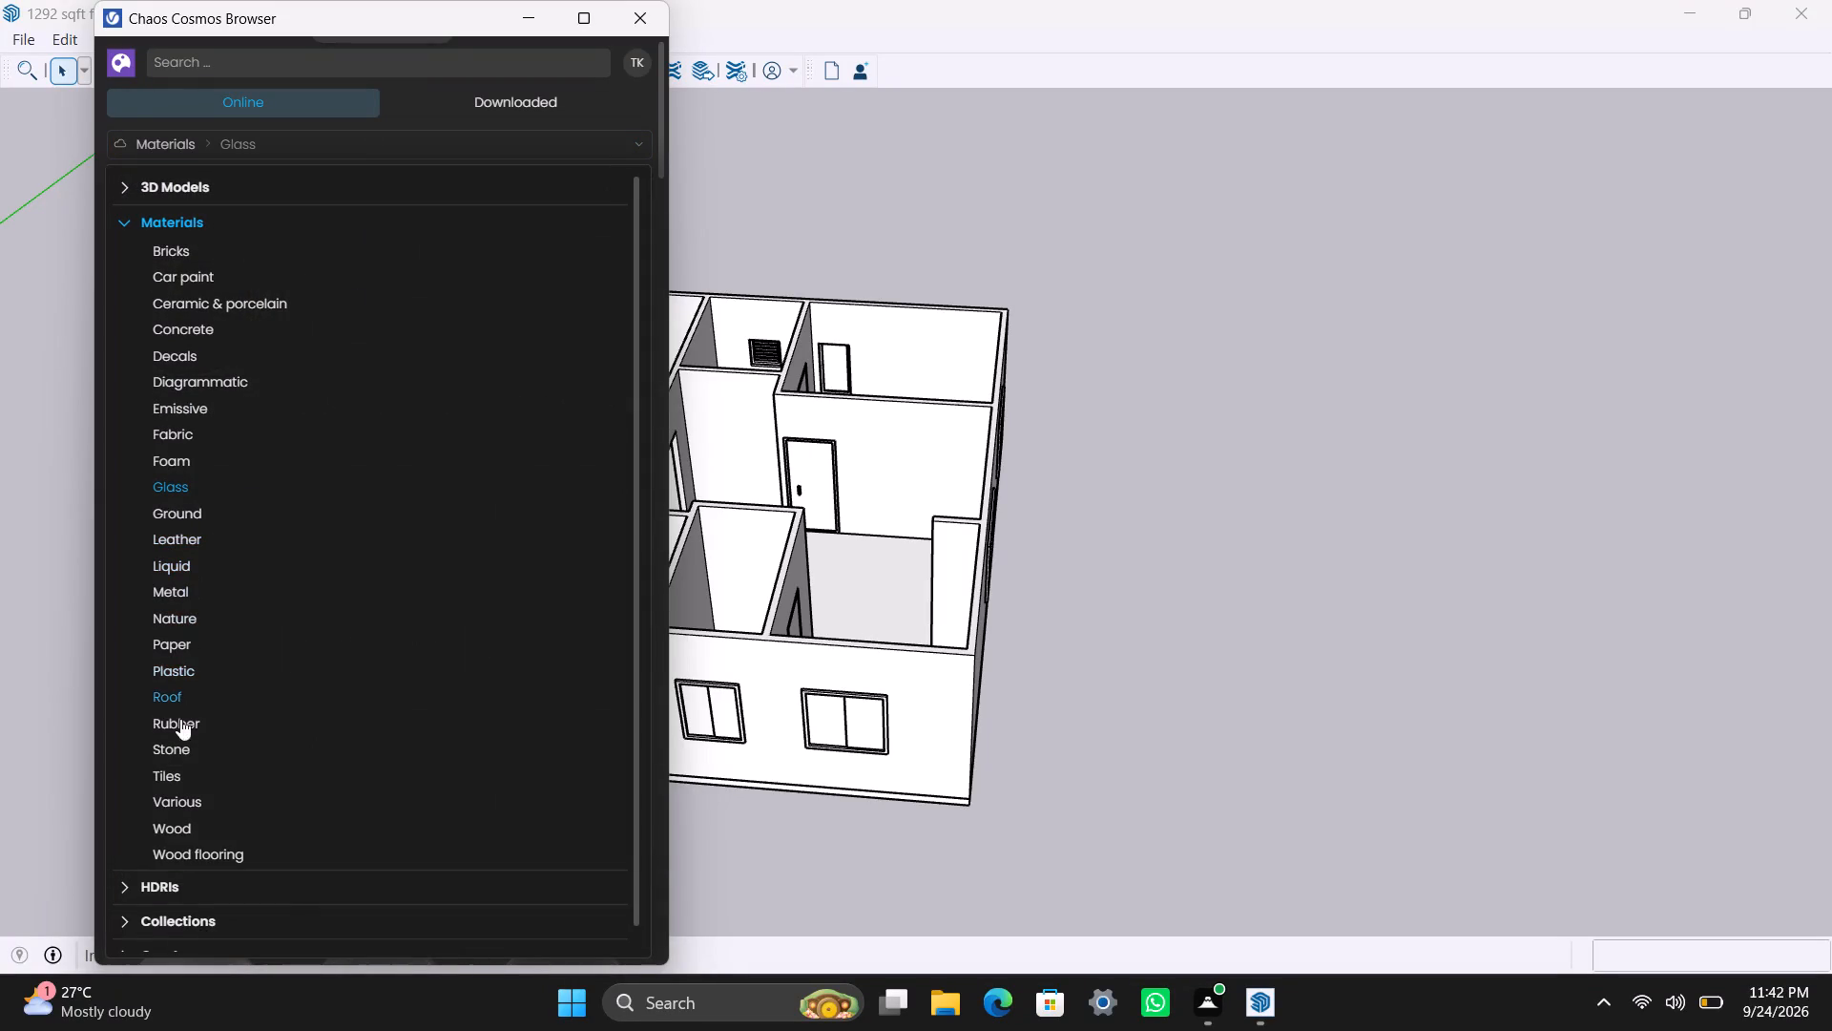
click(187, 767)
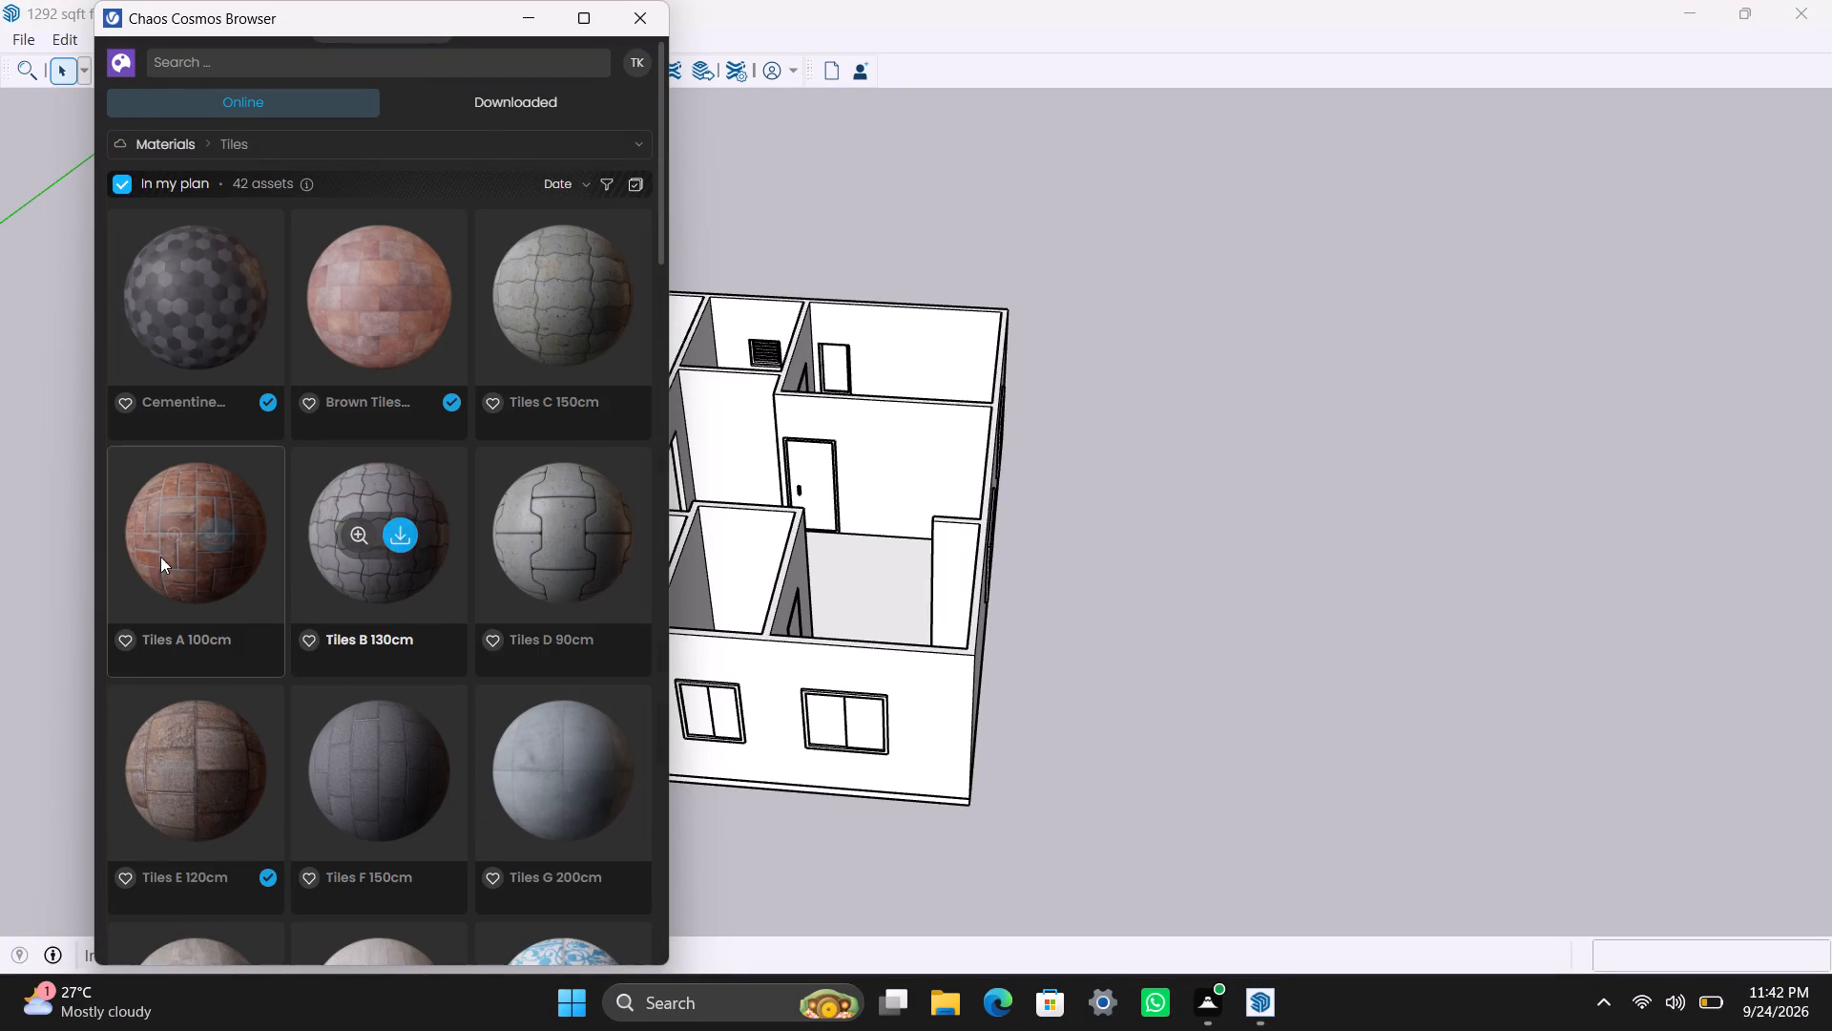
scroll(242, 625, down, 2)
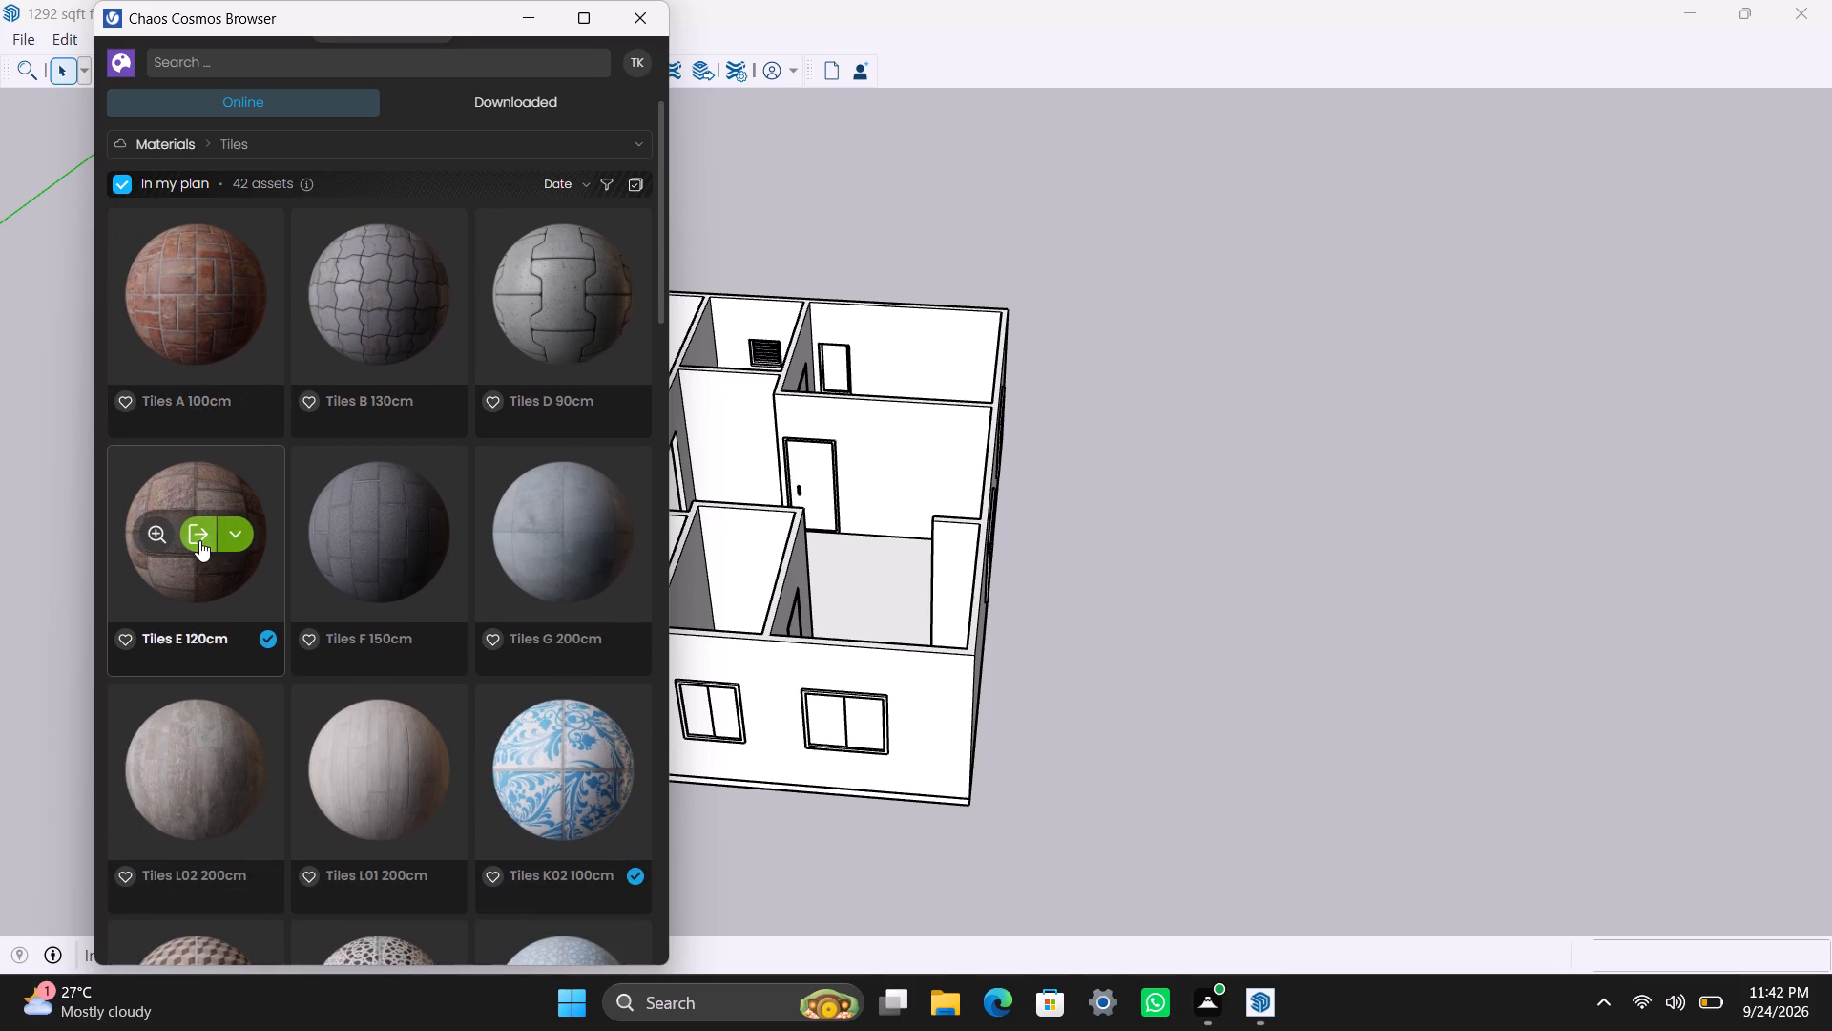
scroll(461, 657, down, 6)
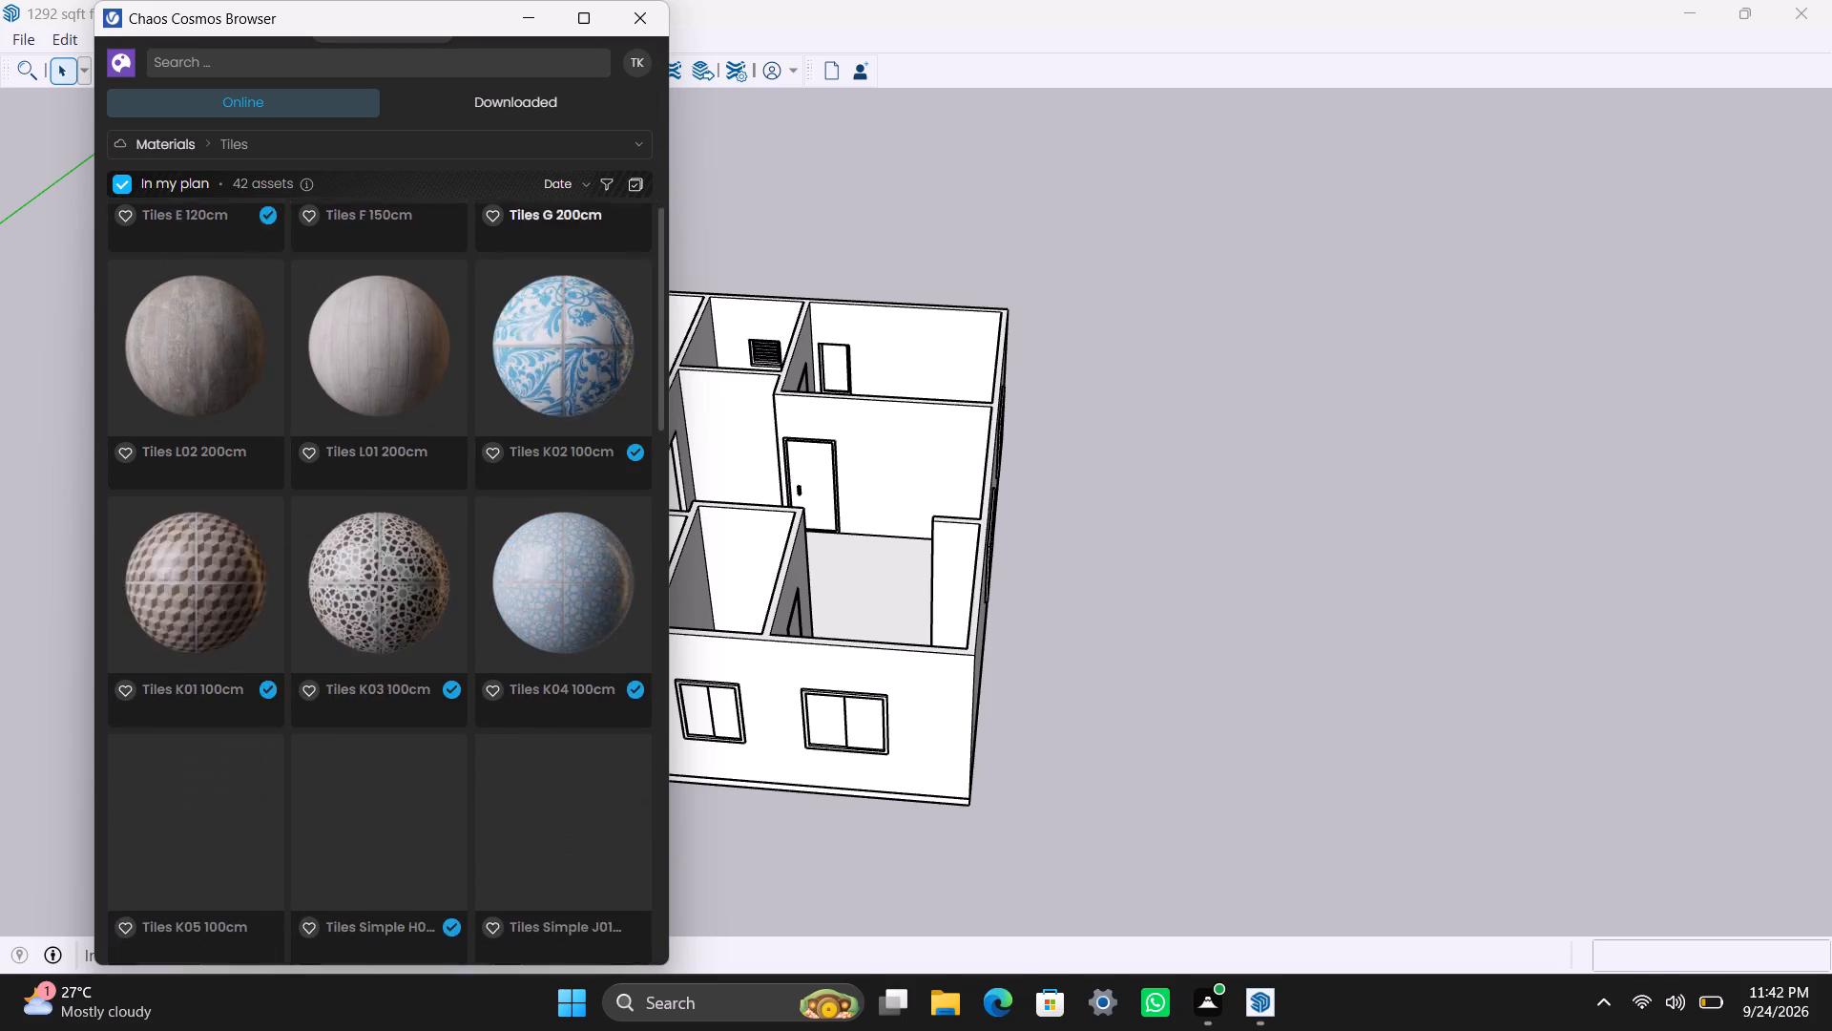
click(381, 299)
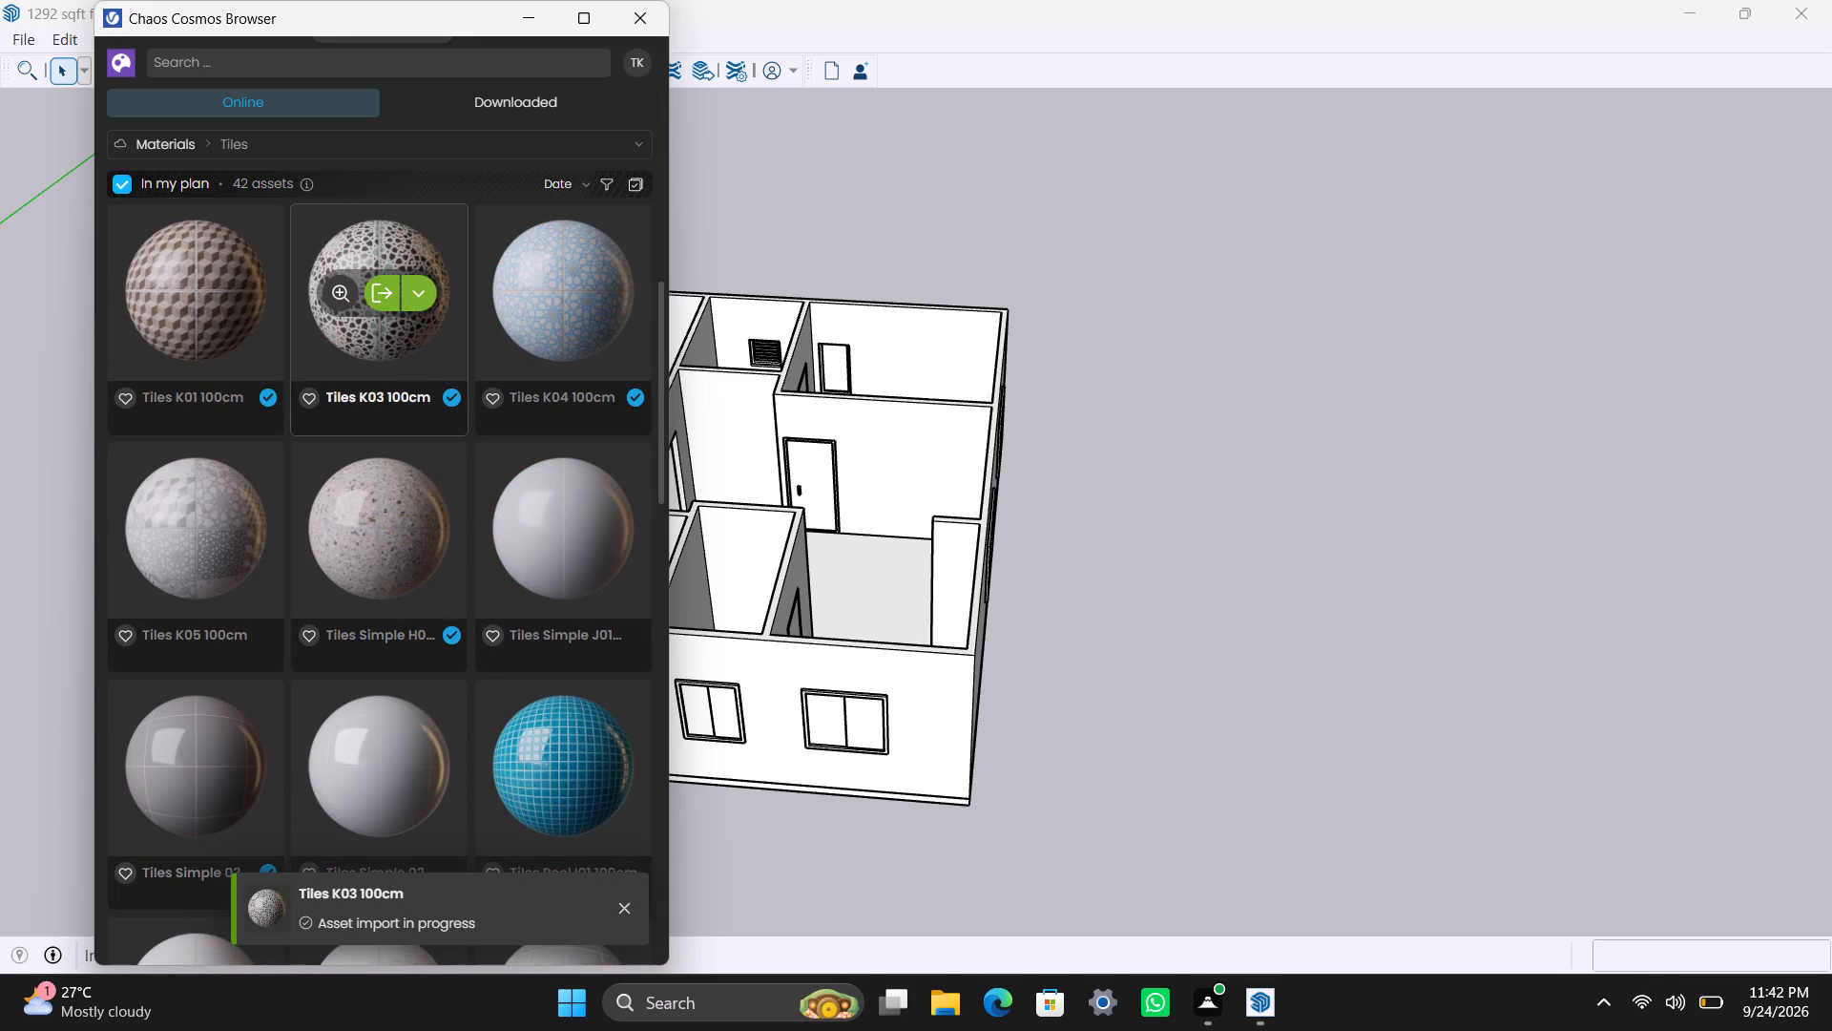
Import Marble White 100cm and Marble Black 100cm from the Stone materials.
click(321, 130)
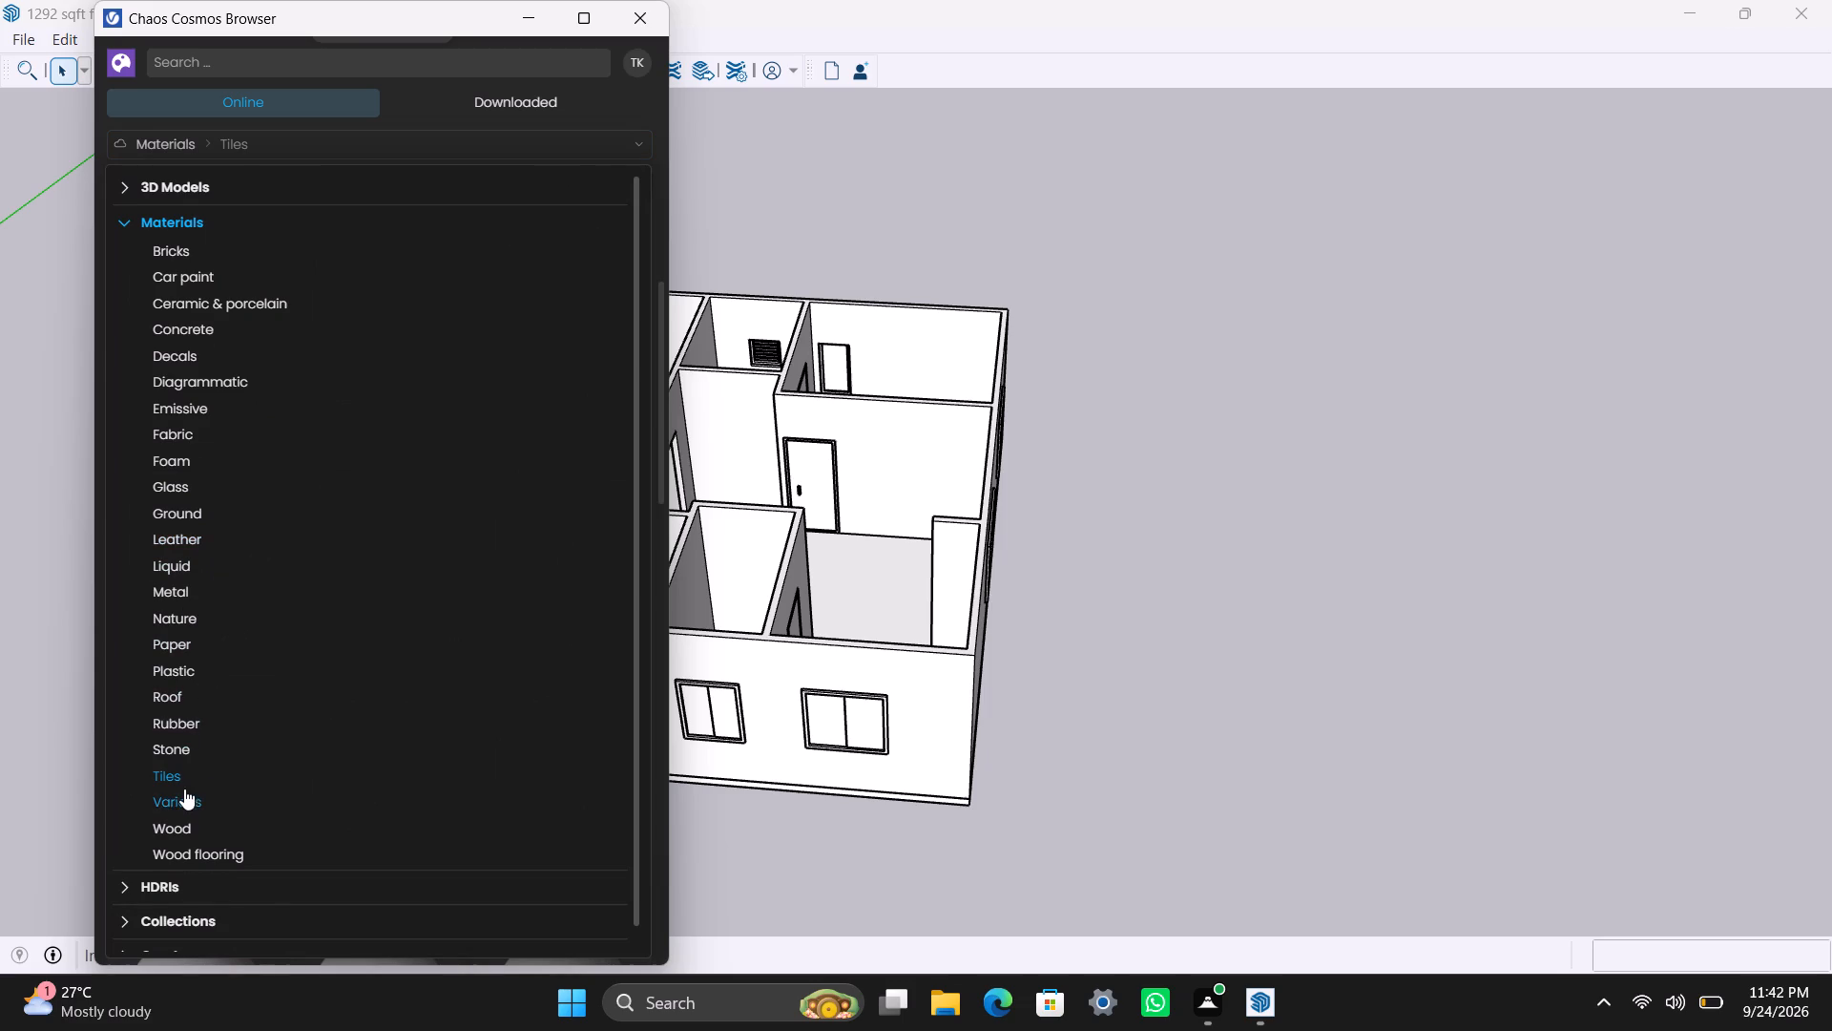
click(179, 747)
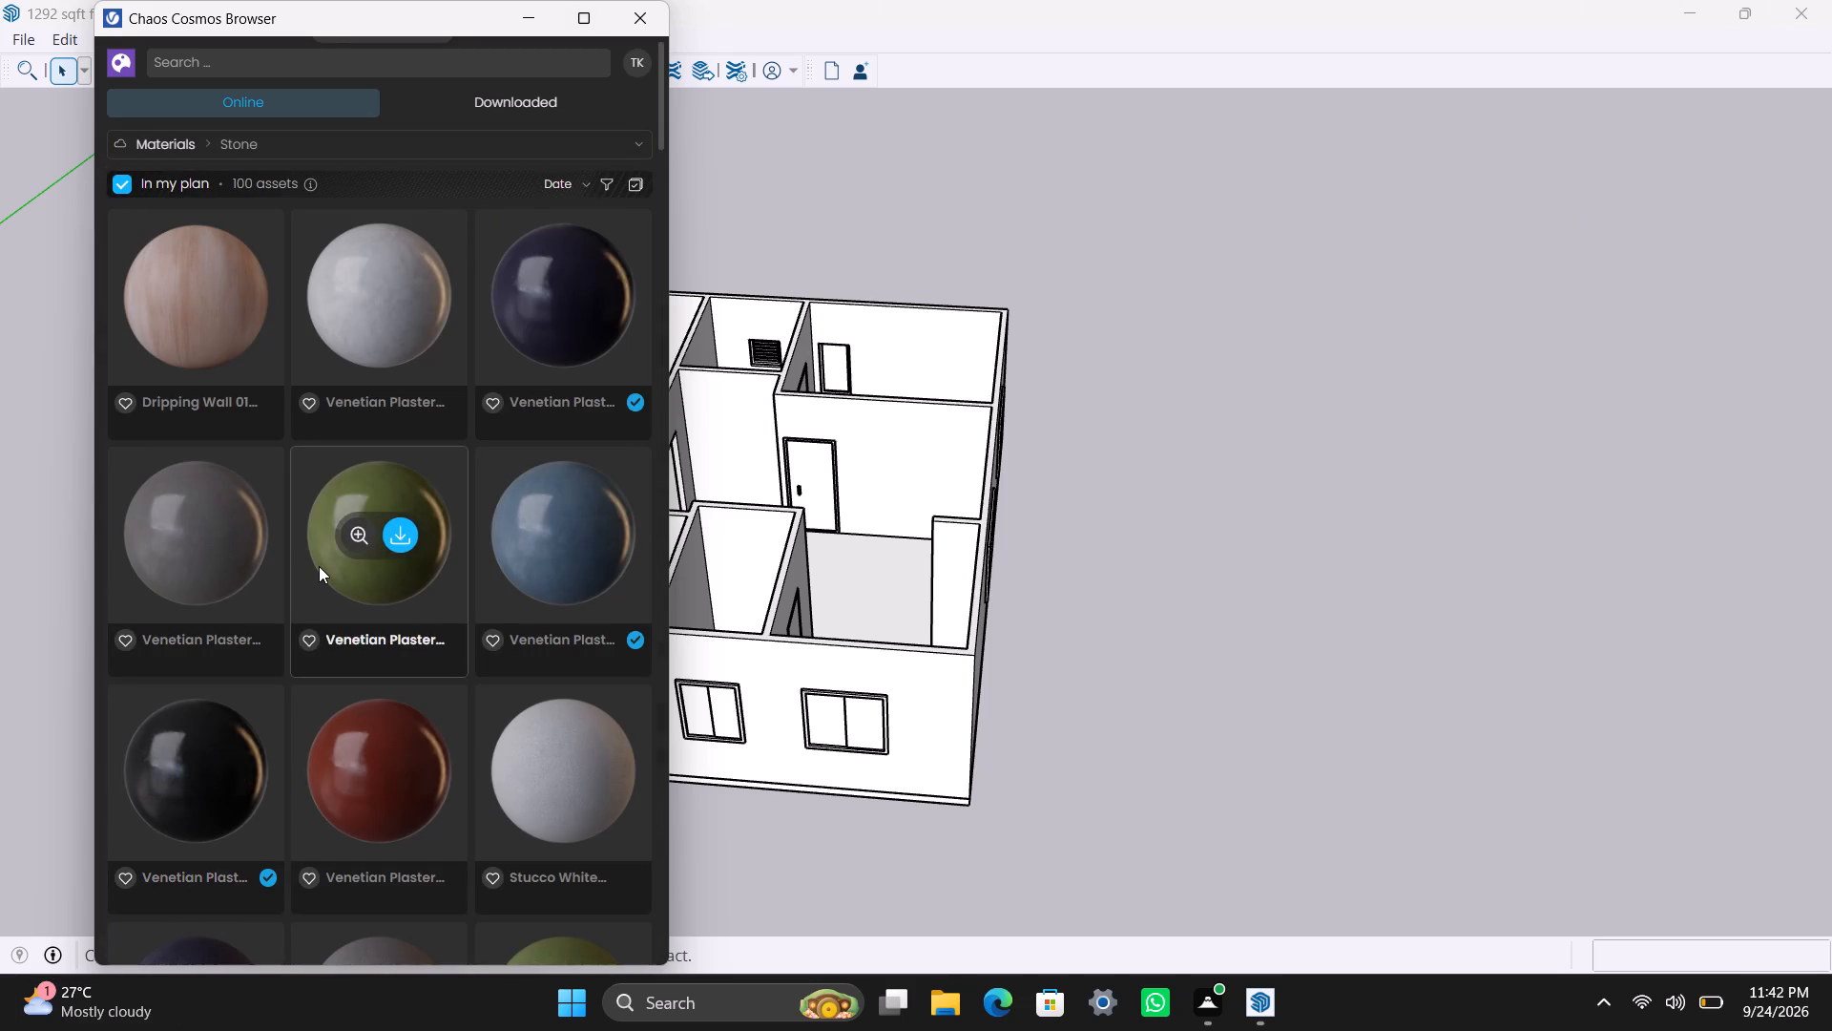
scroll(255, 825, down, 10)
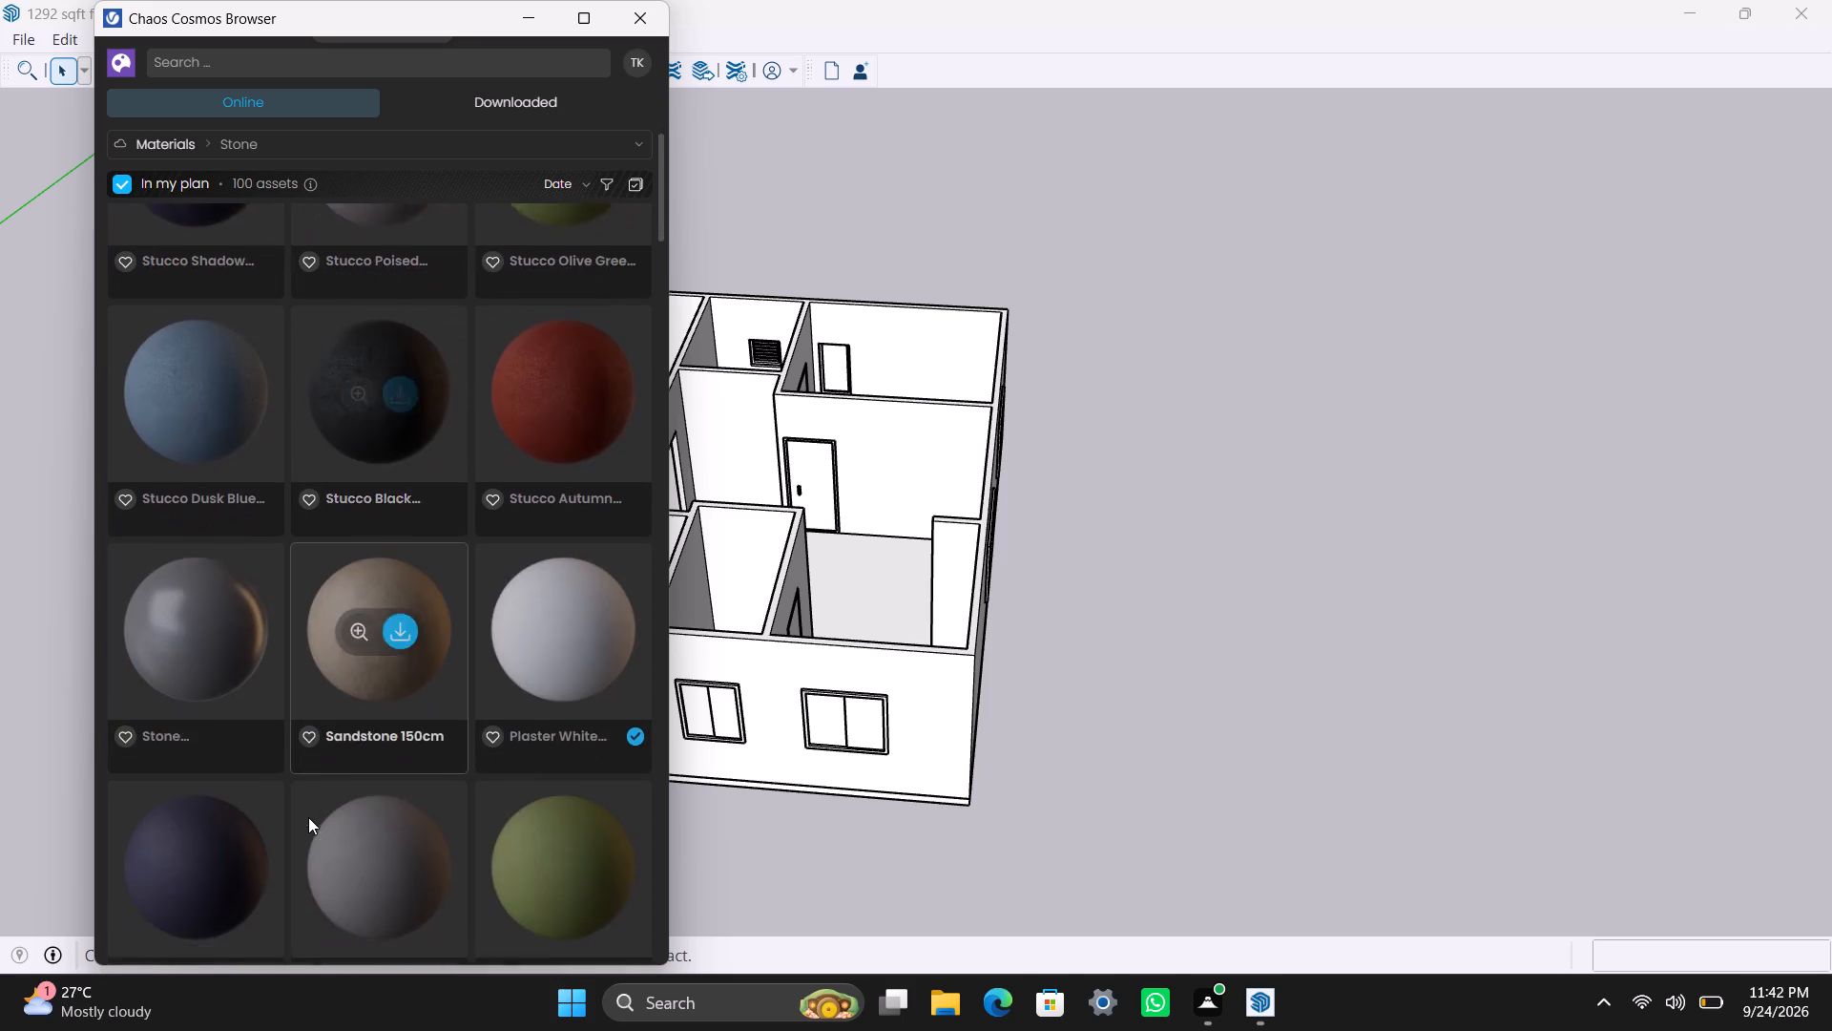
scroll(314, 813, down, 7)
scroll(520, 509, up, 2)
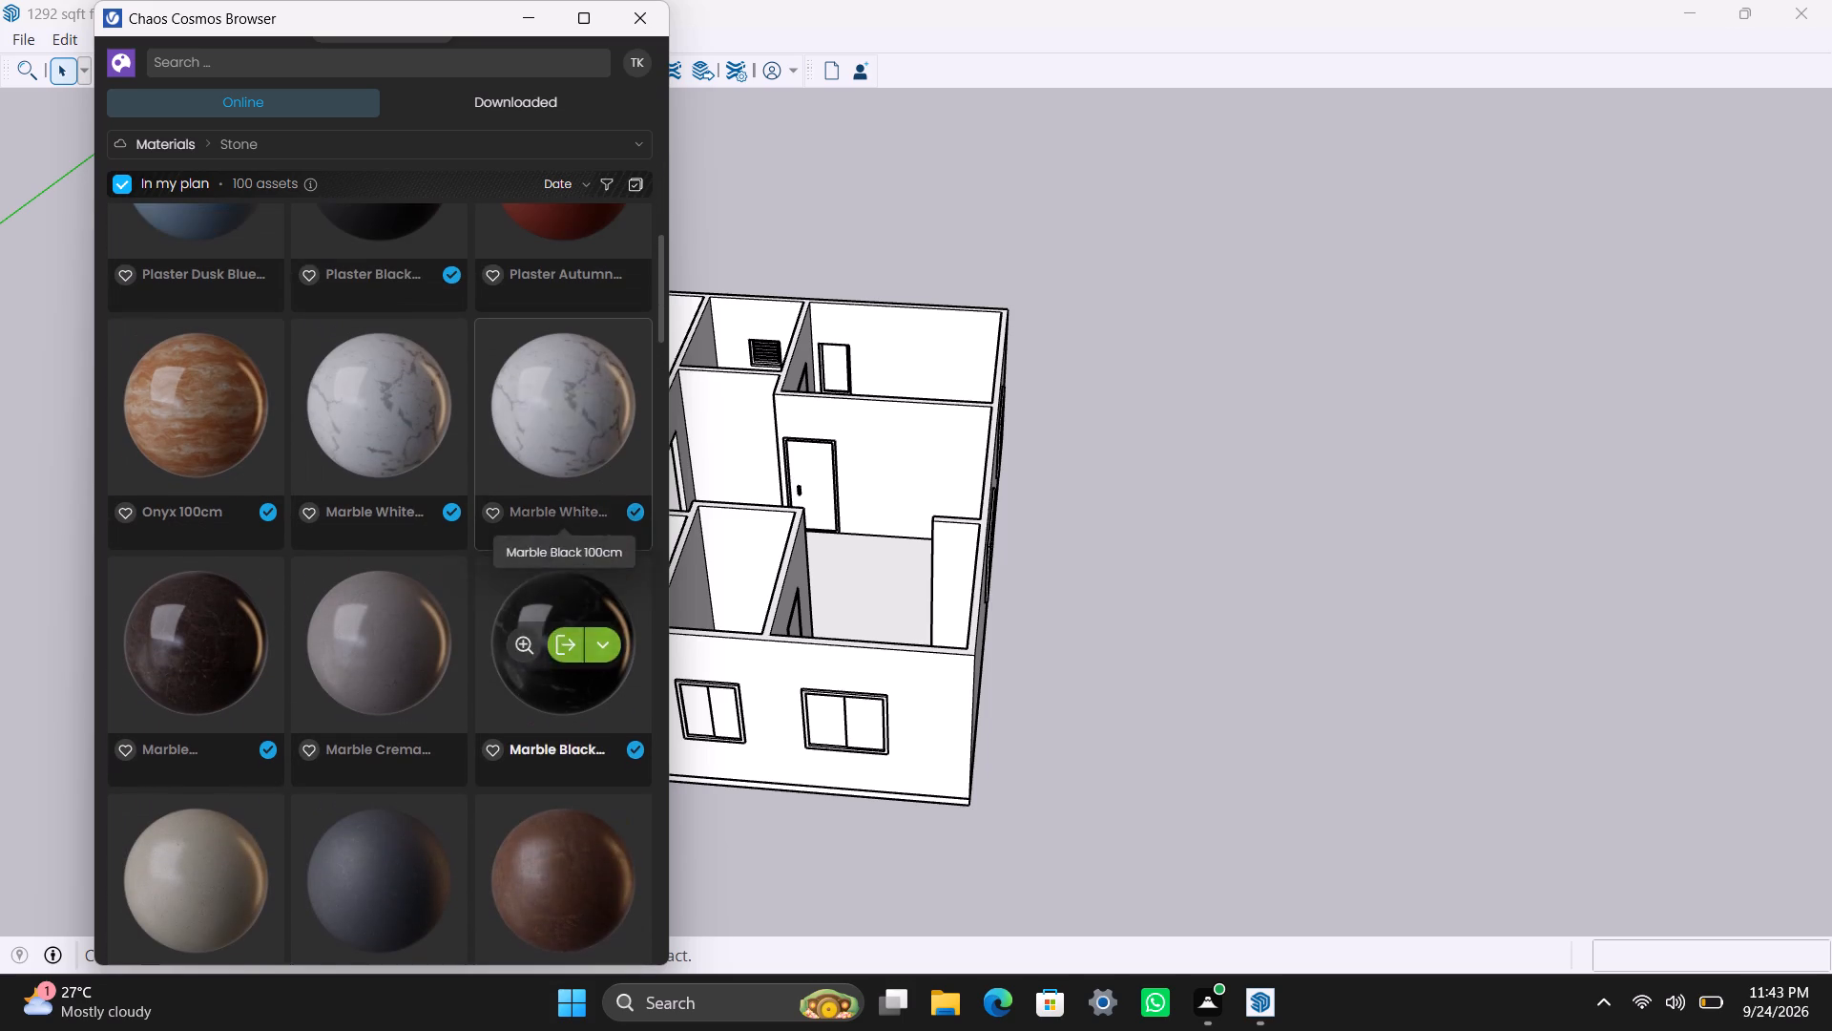
click(571, 417)
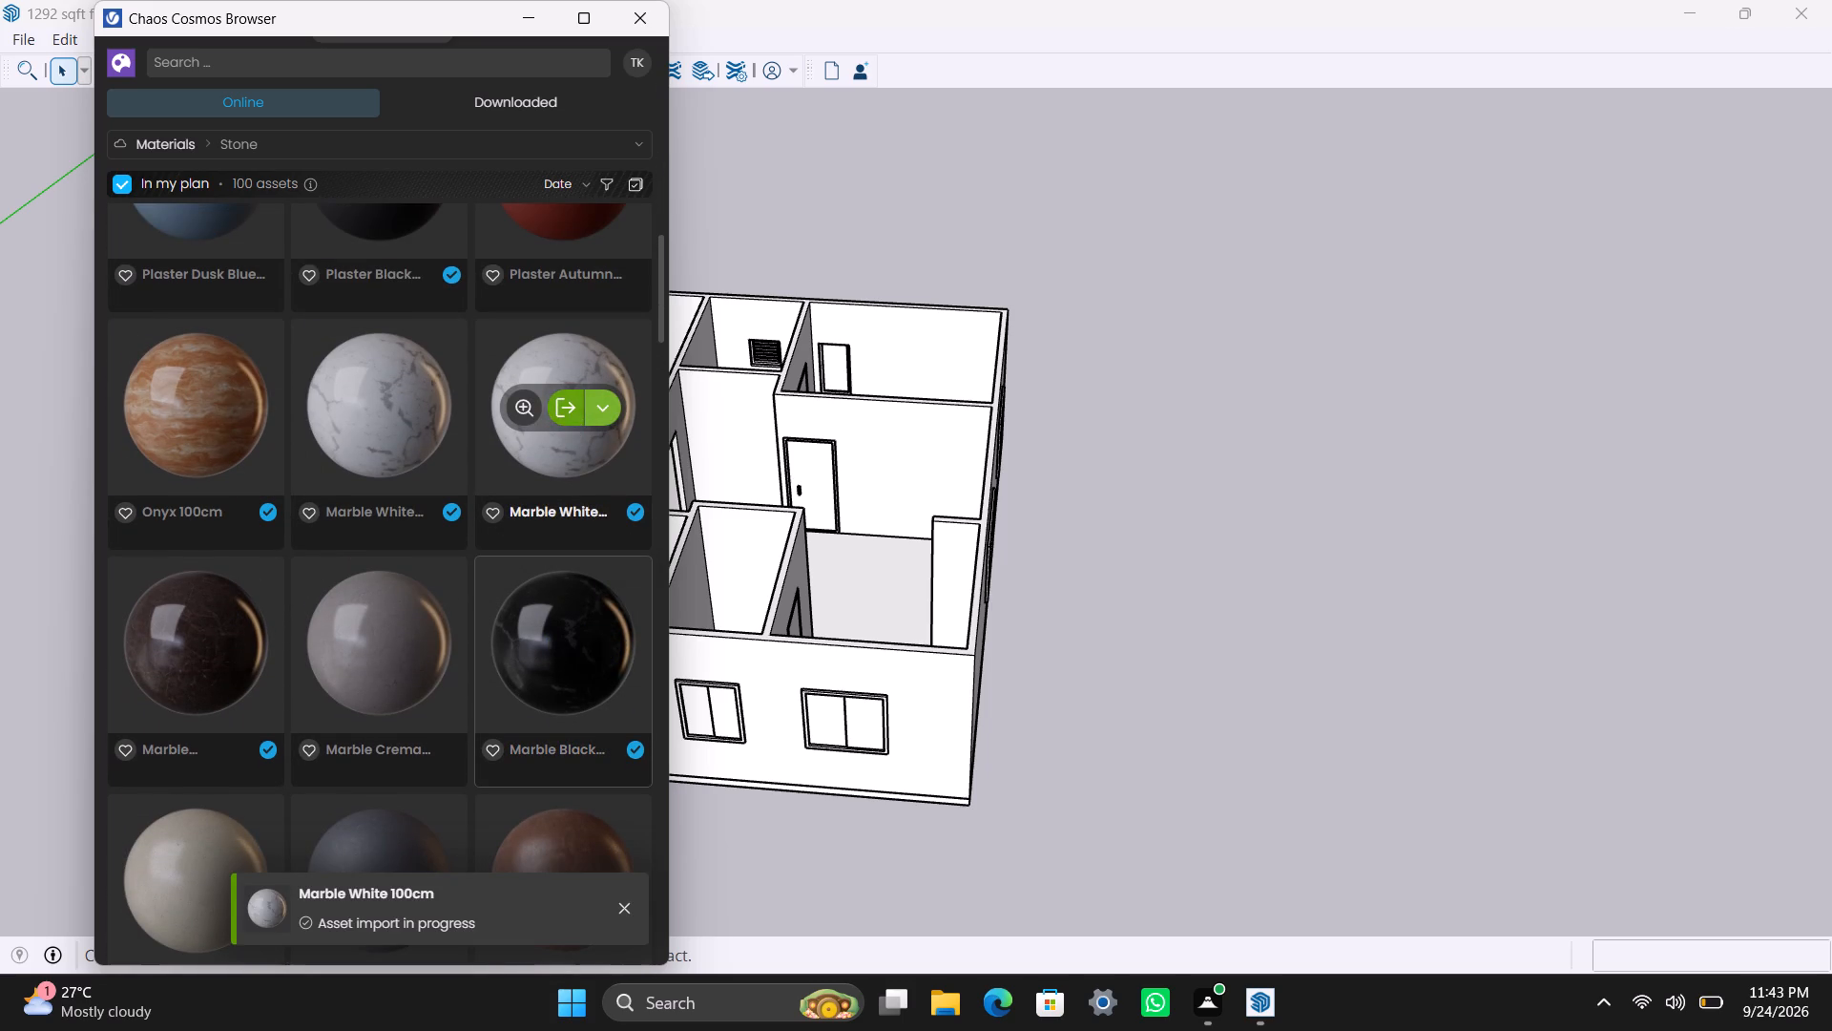
click(575, 644)
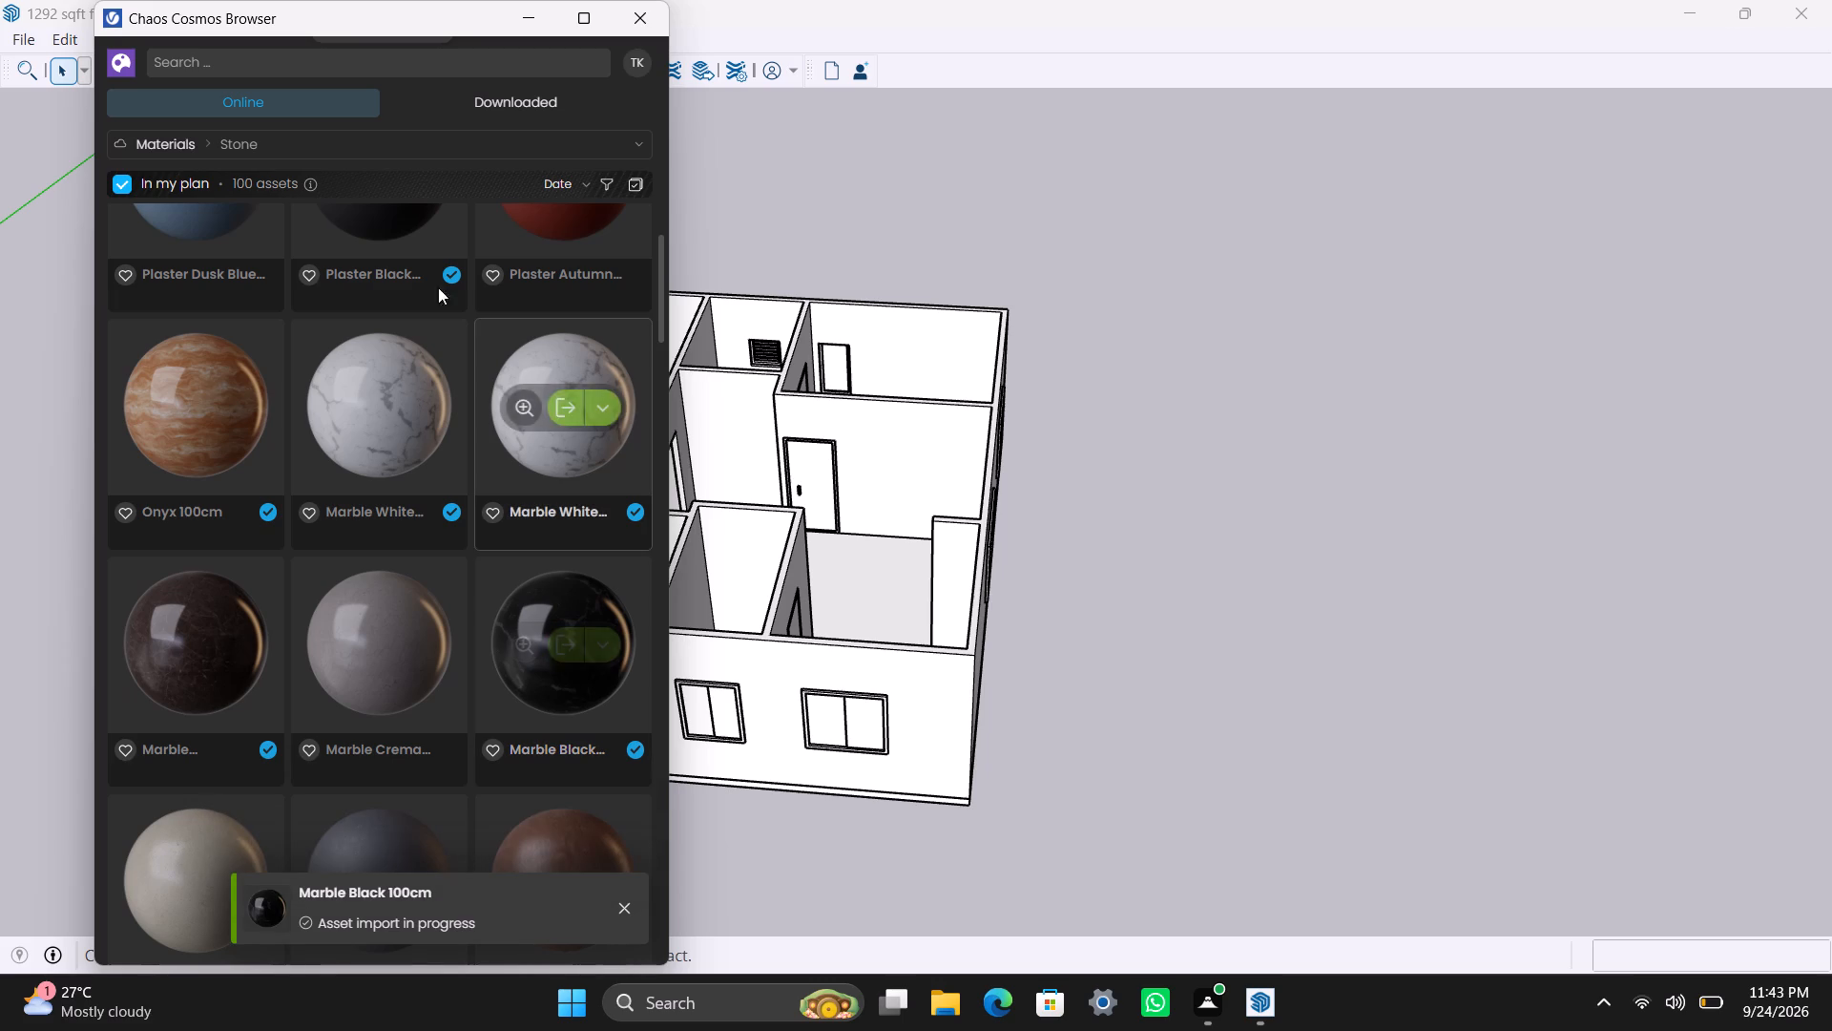
Import the downloaded Oak Square flooring material from the Wood flooring materials.
click(365, 154)
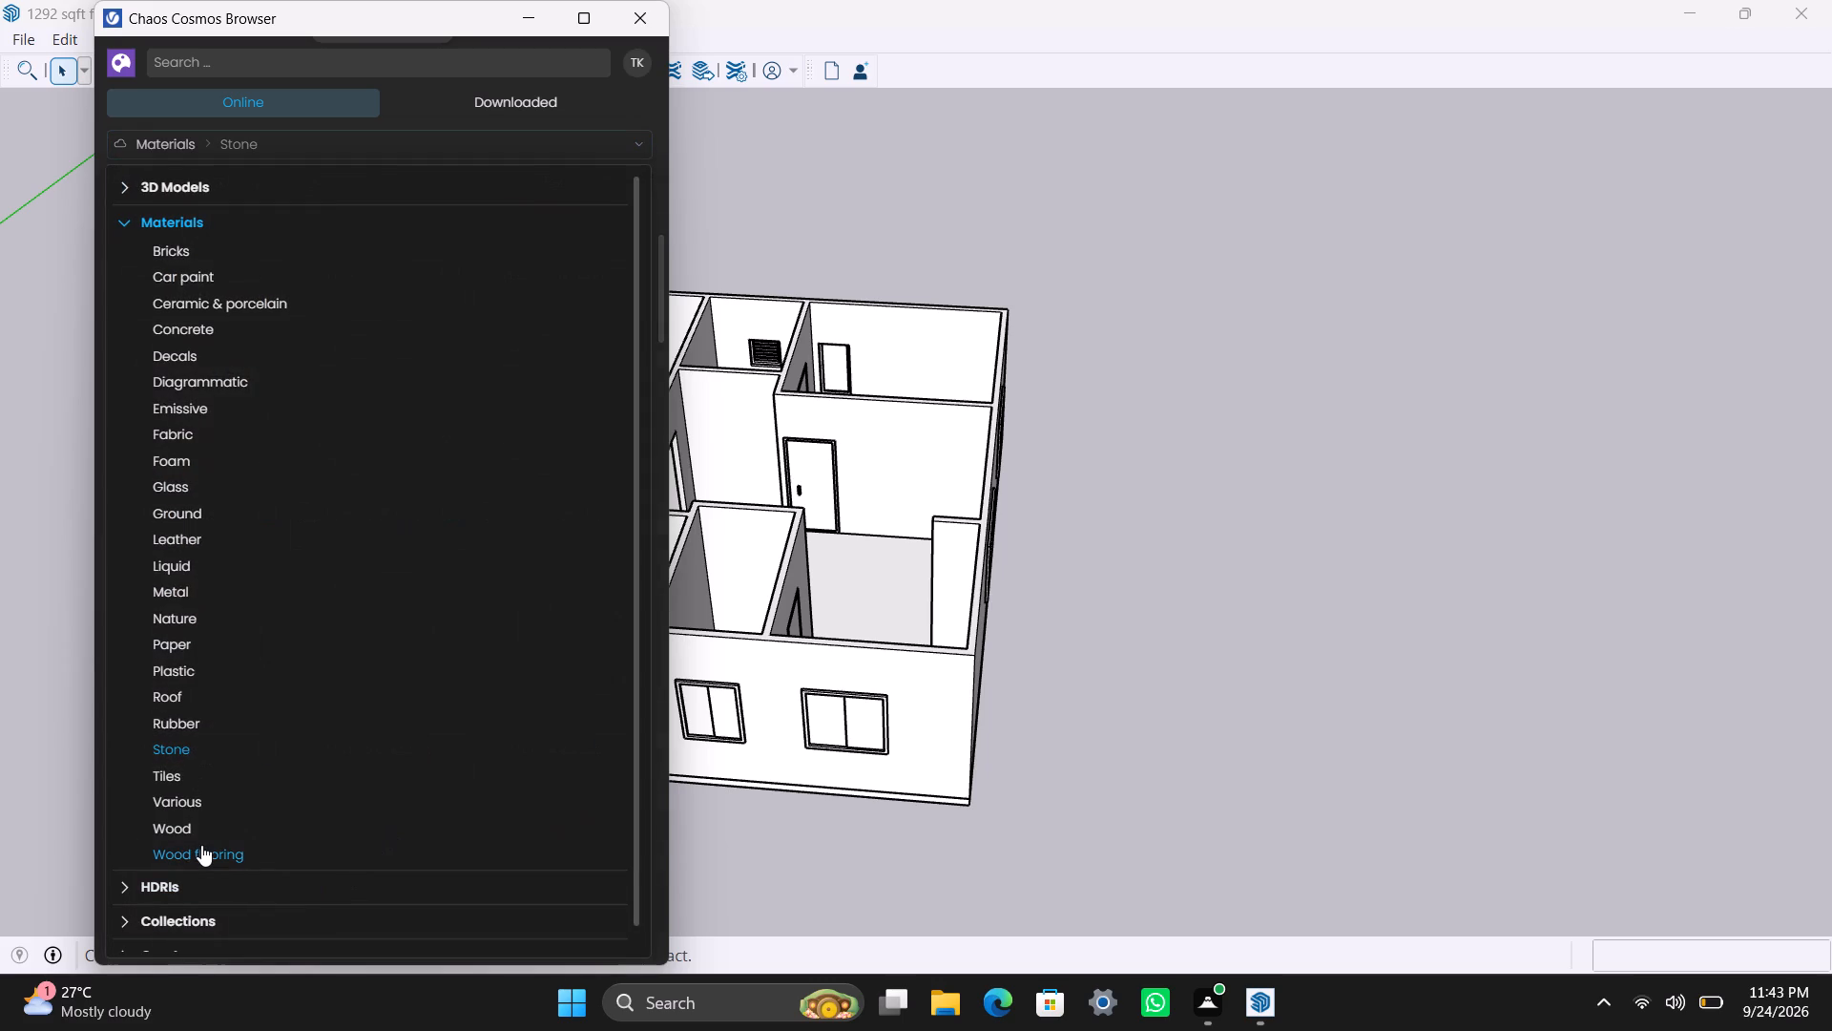
click(201, 845)
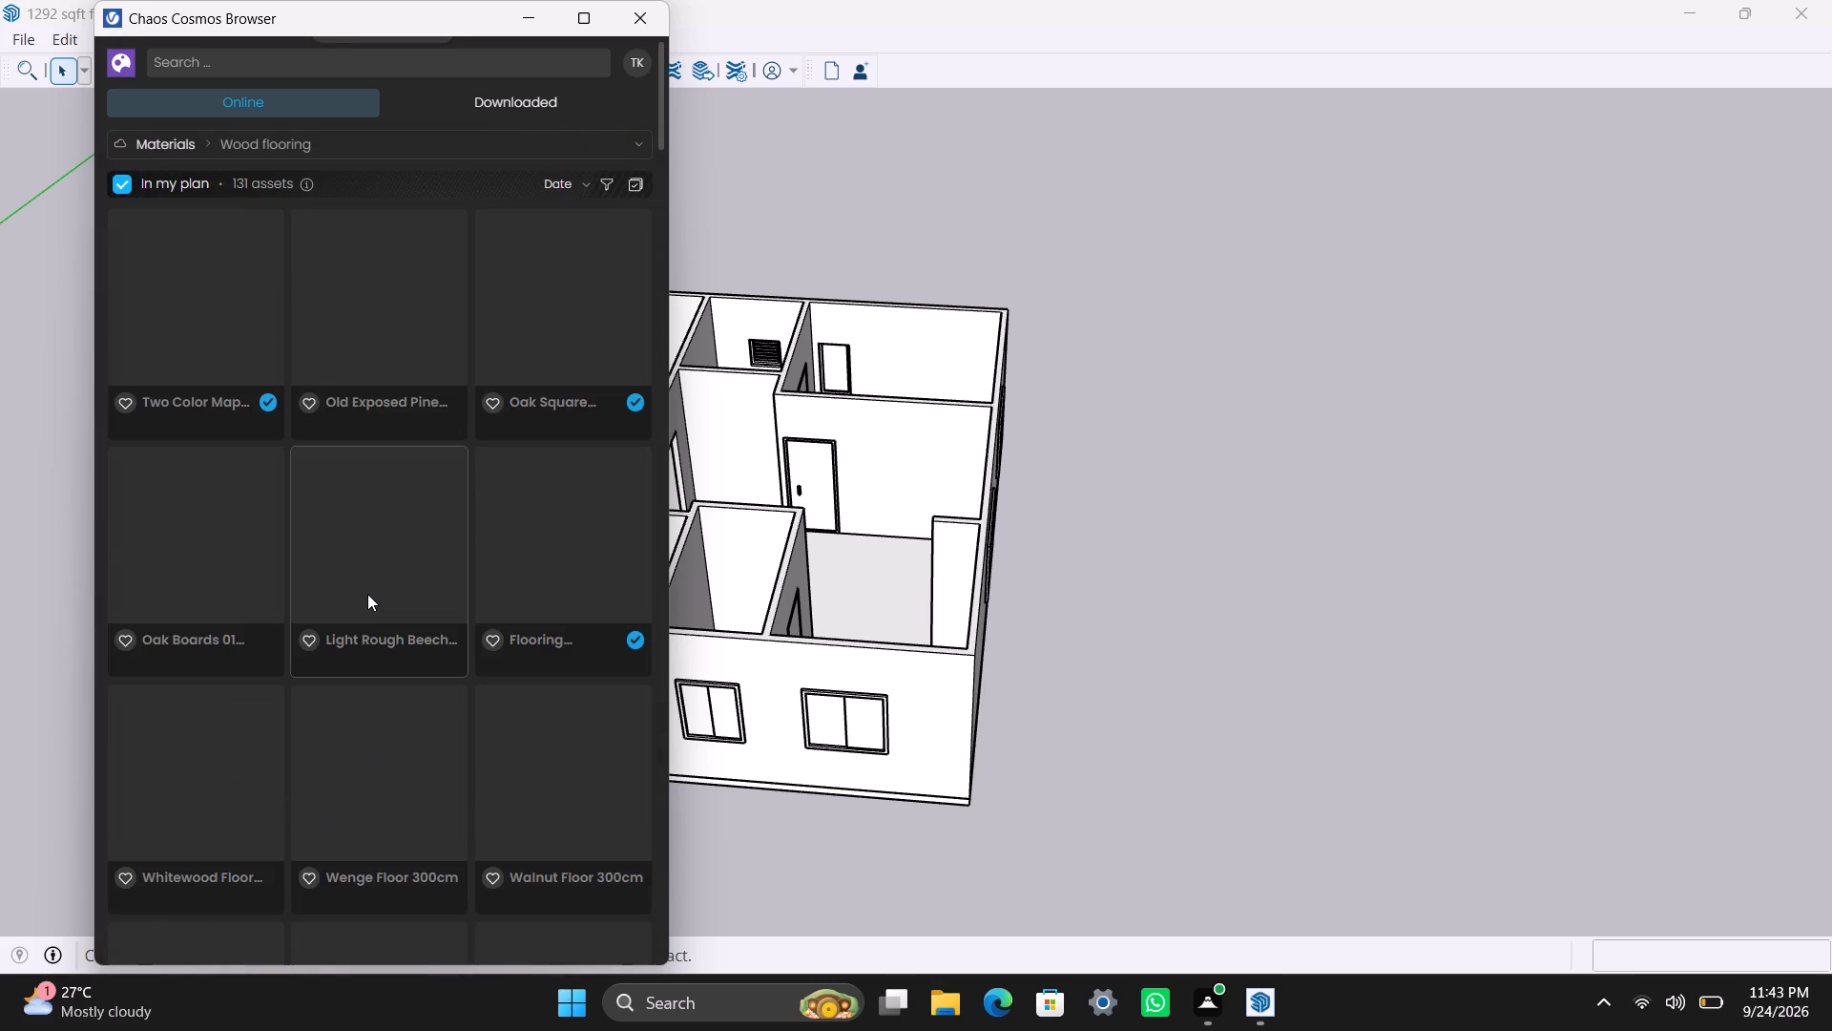
click(570, 316)
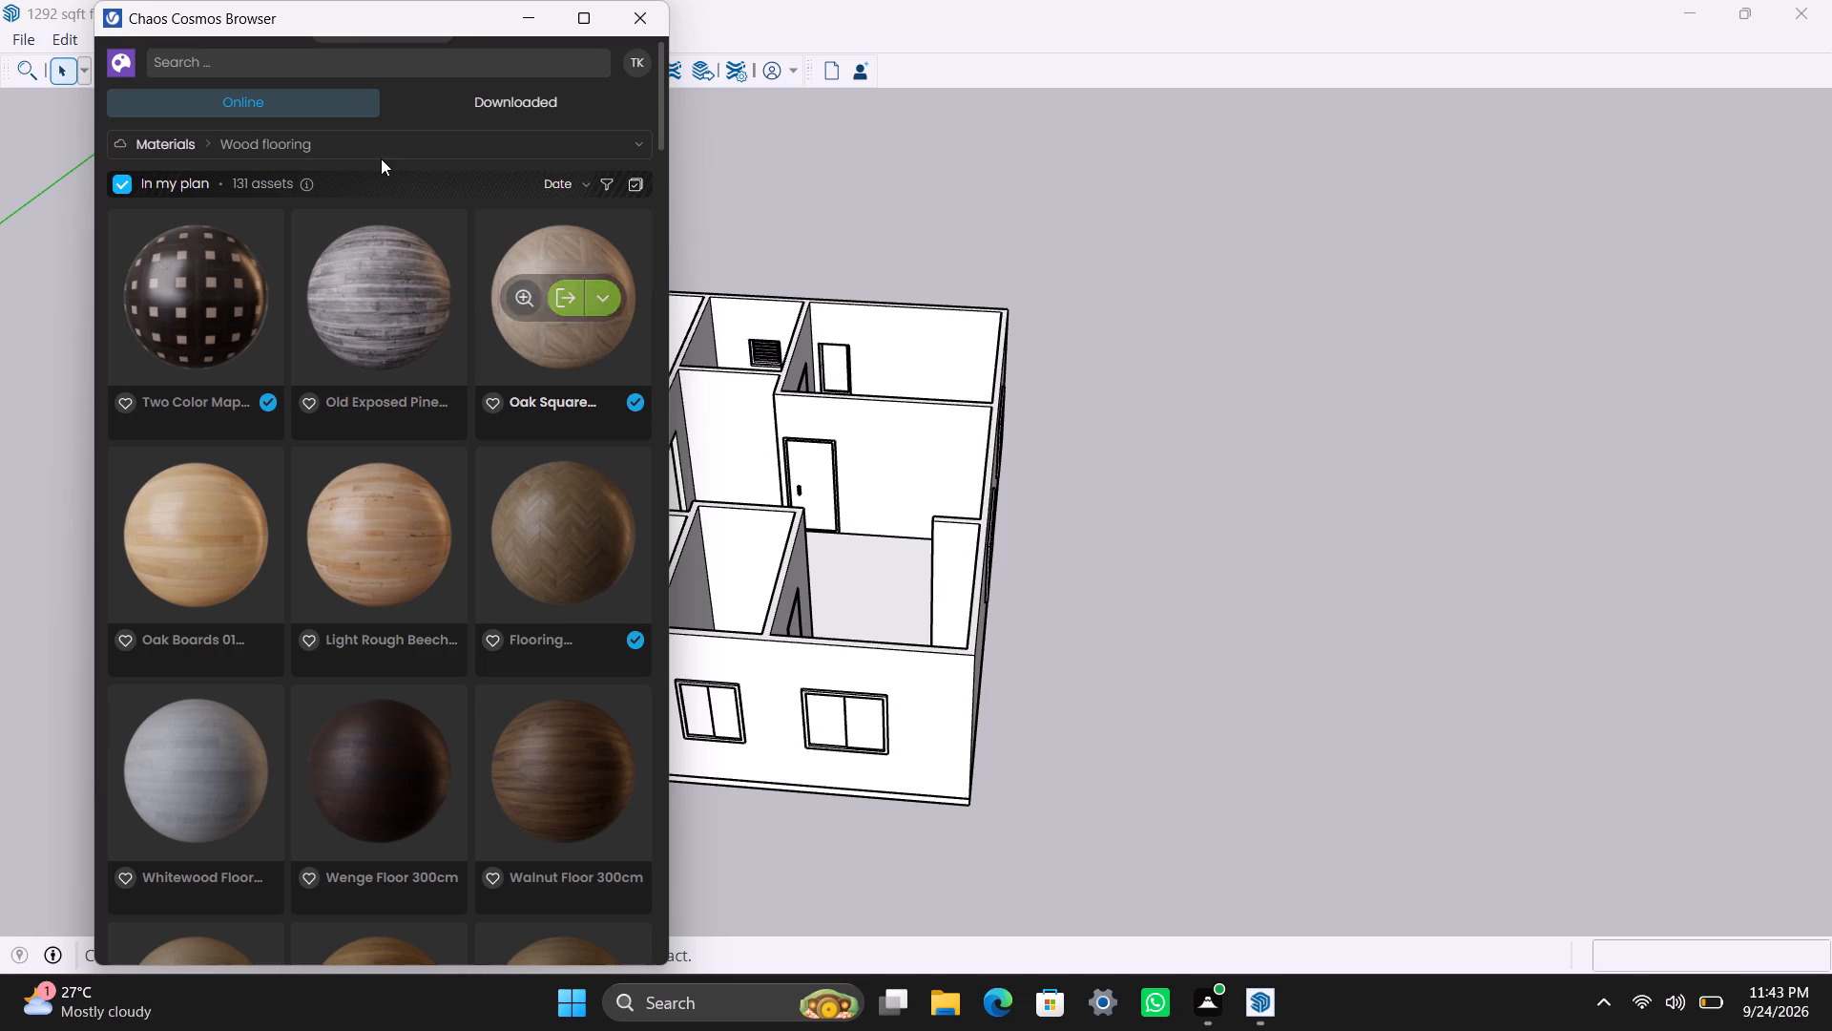
Import Porcelain Dusk Blue Matte 001 from the Ceramic & porcelain materials.
click(369, 136)
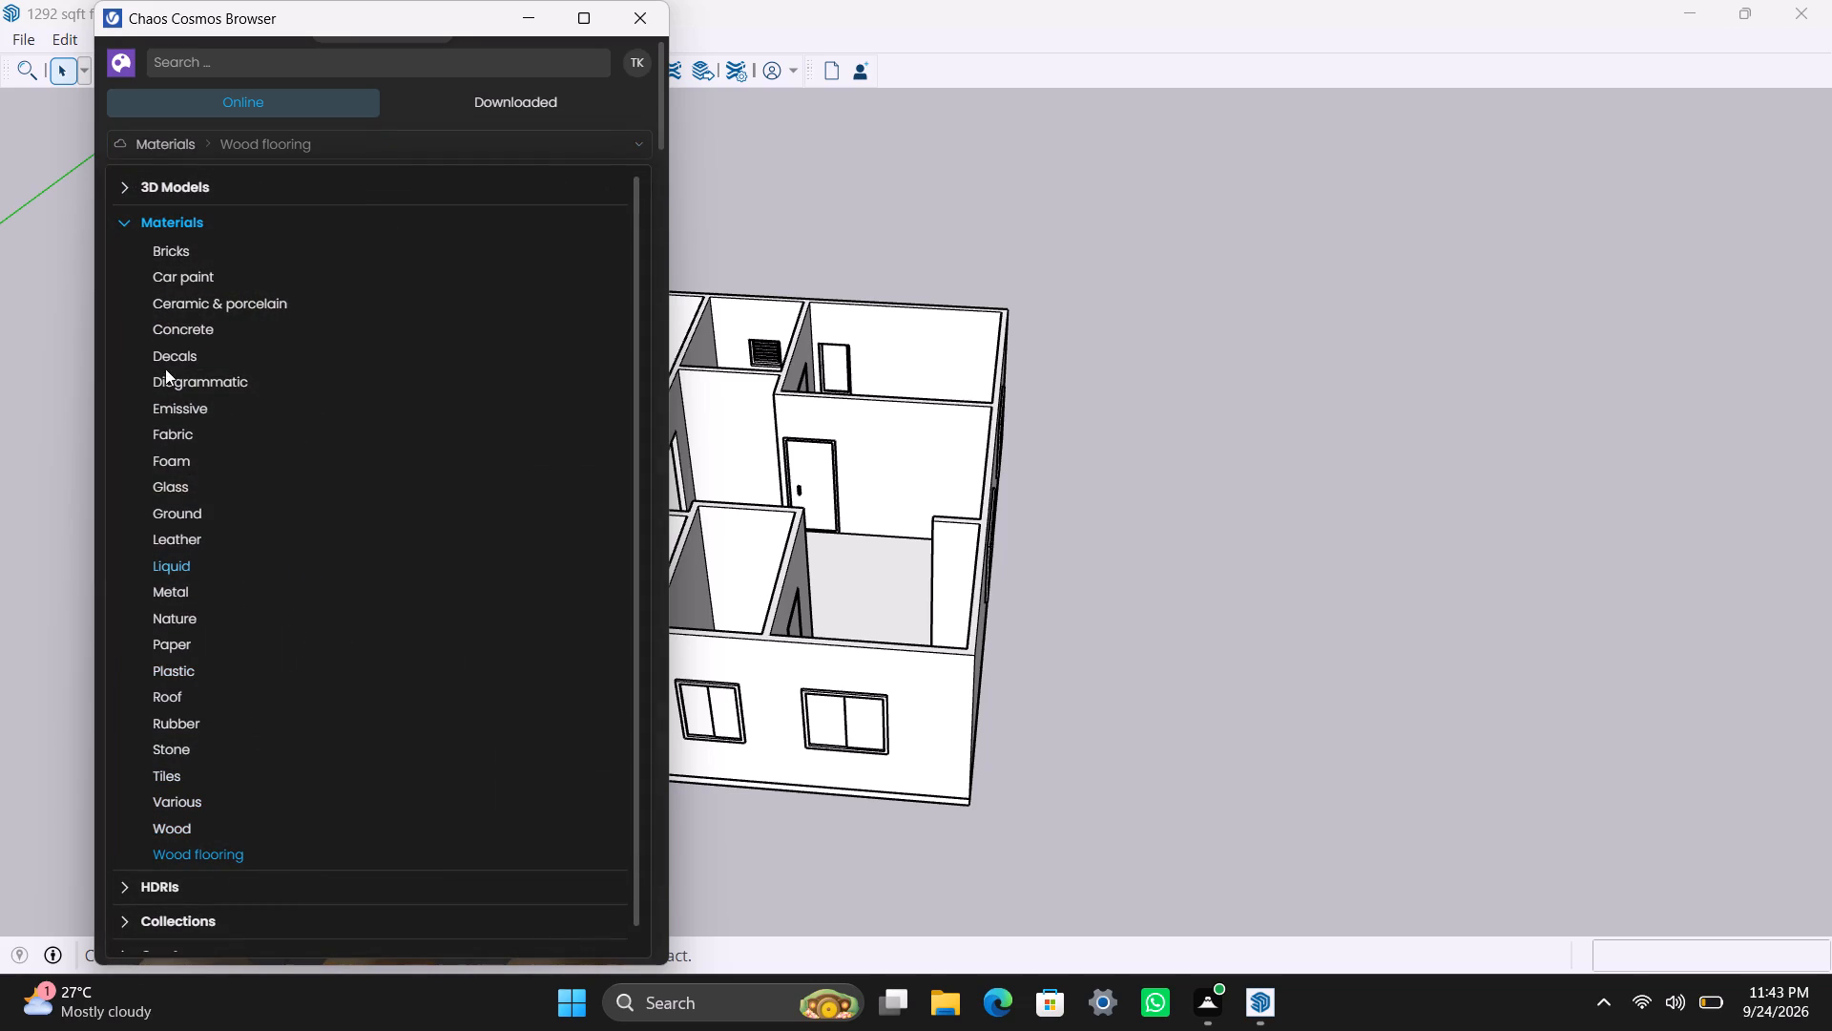
click(212, 303)
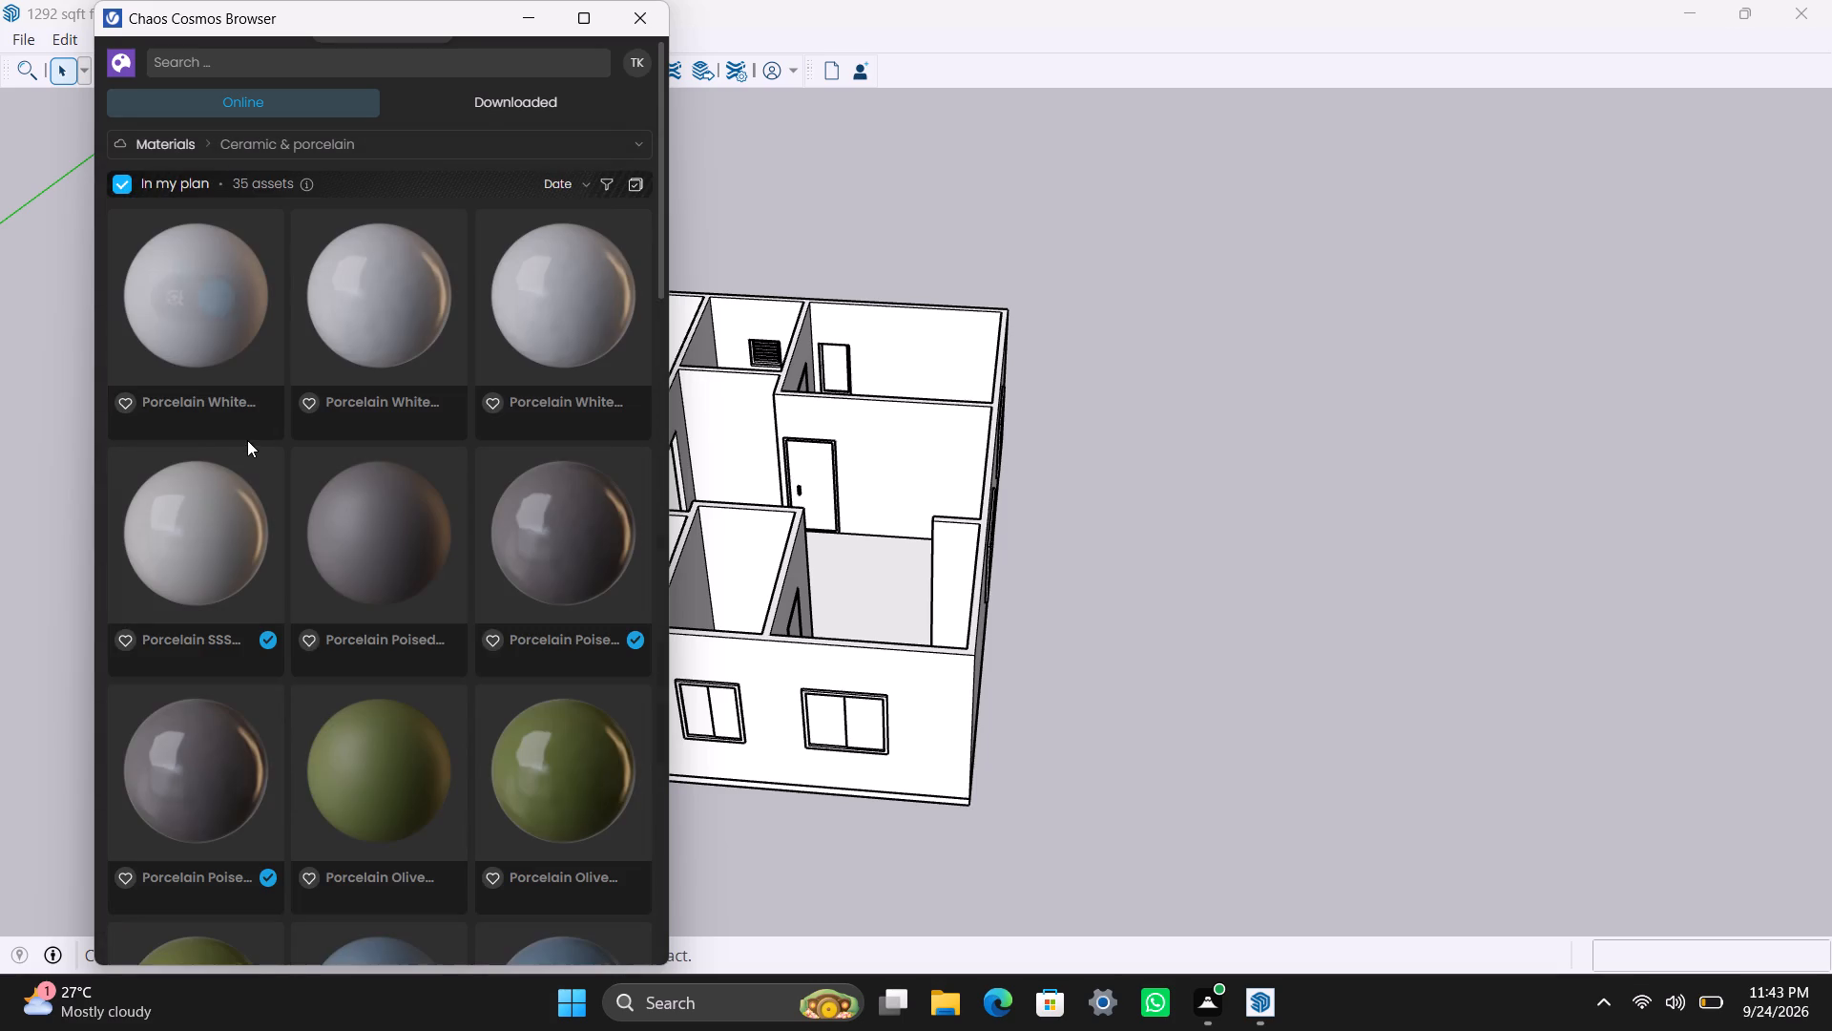
scroll(282, 658, down, 3)
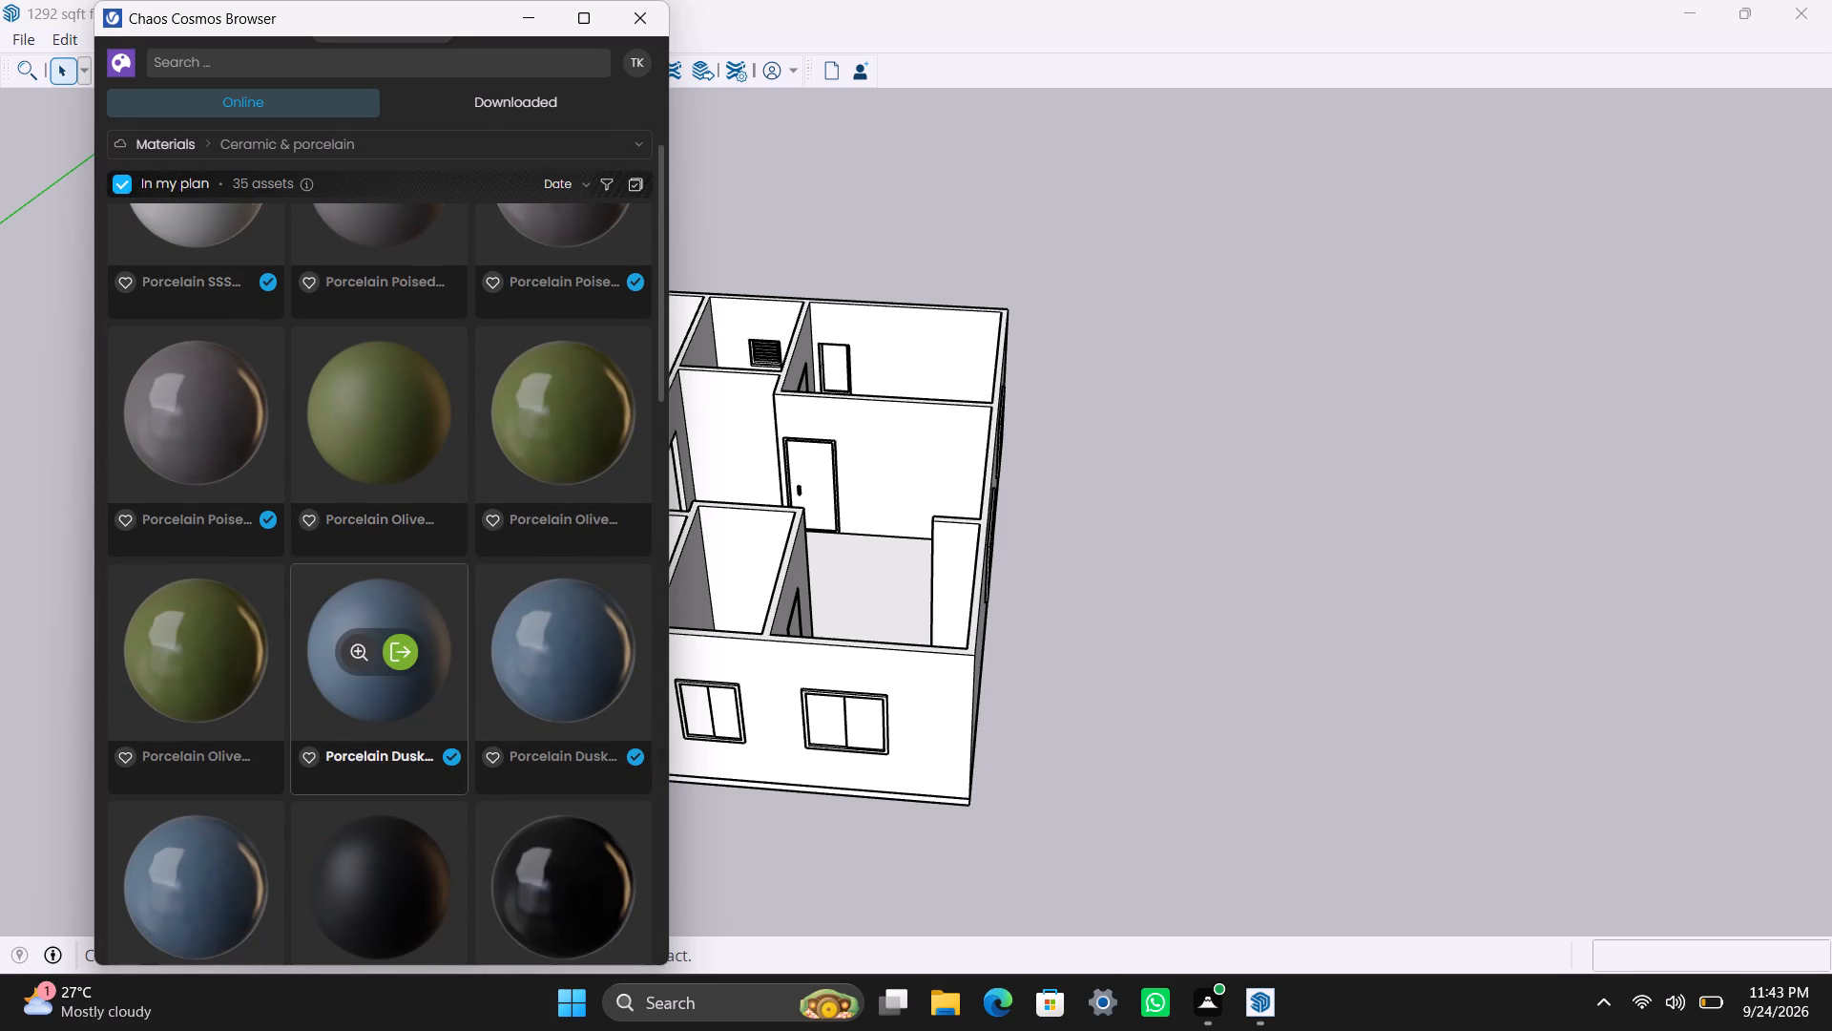
click(408, 668)
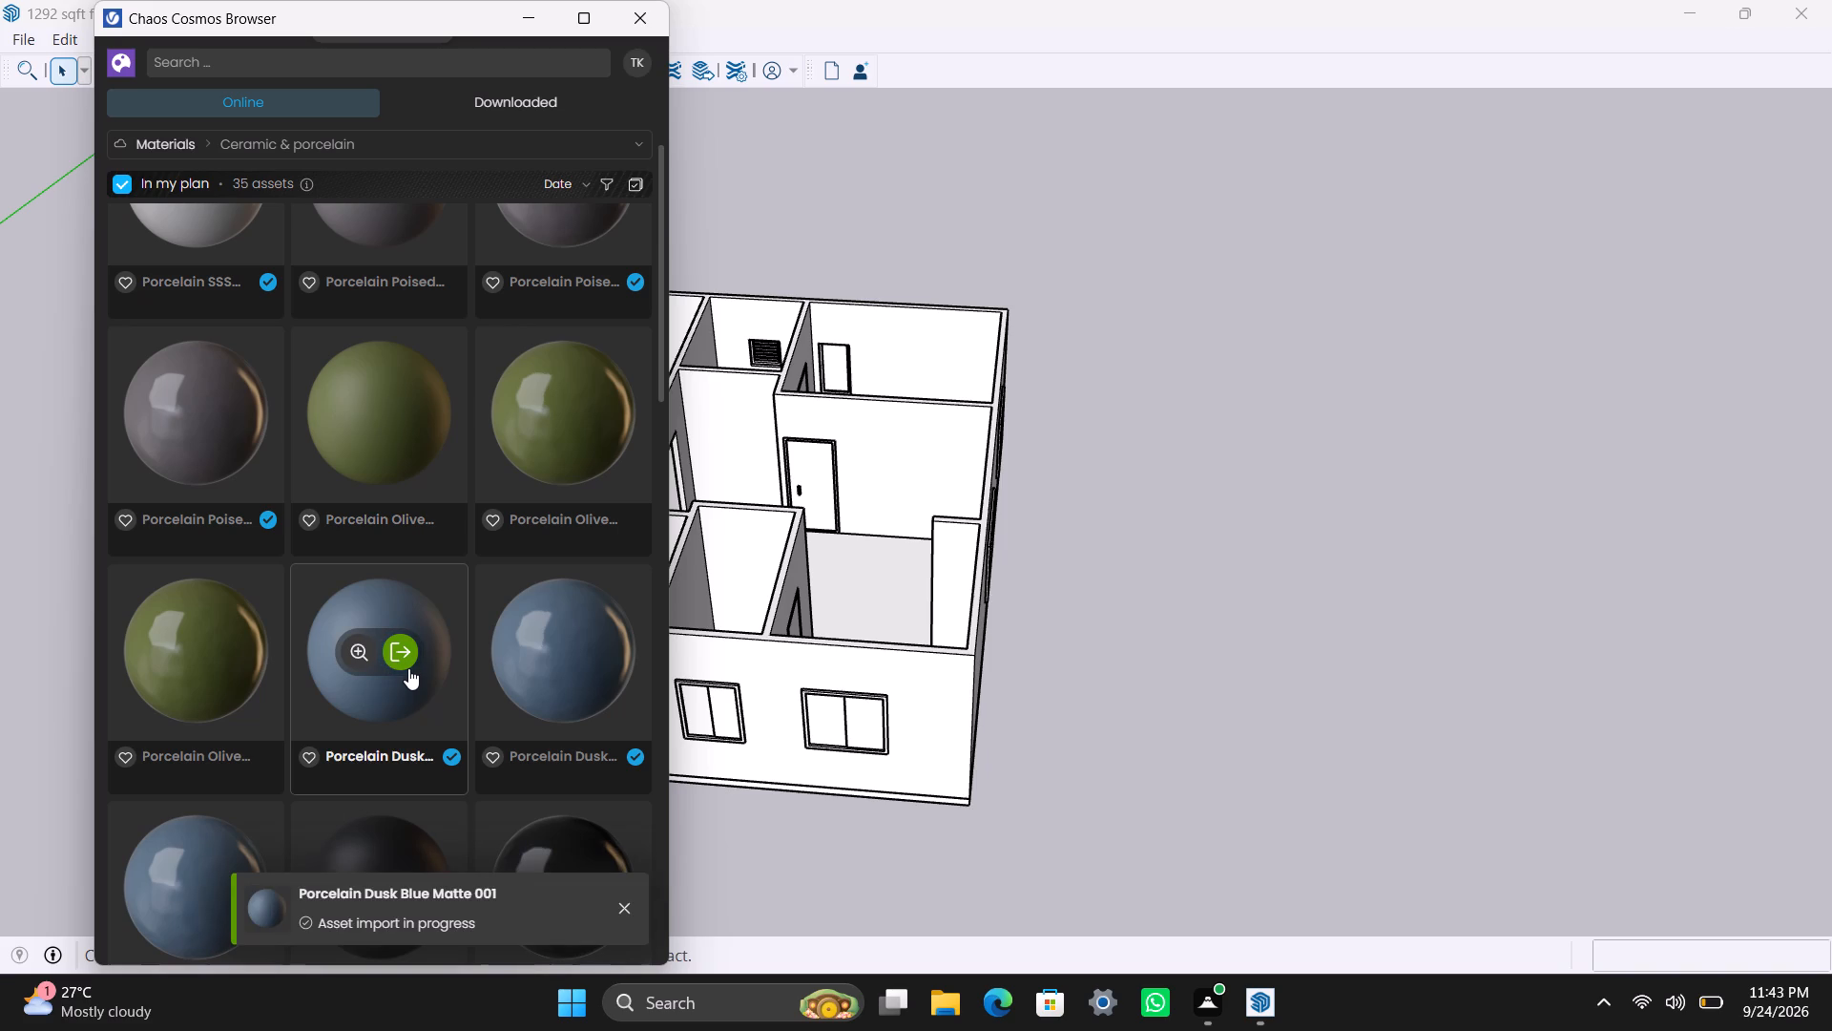
Import Porcelain B02 Orange 10cm from the Ceramic & porcelain materials.
click(481, 133)
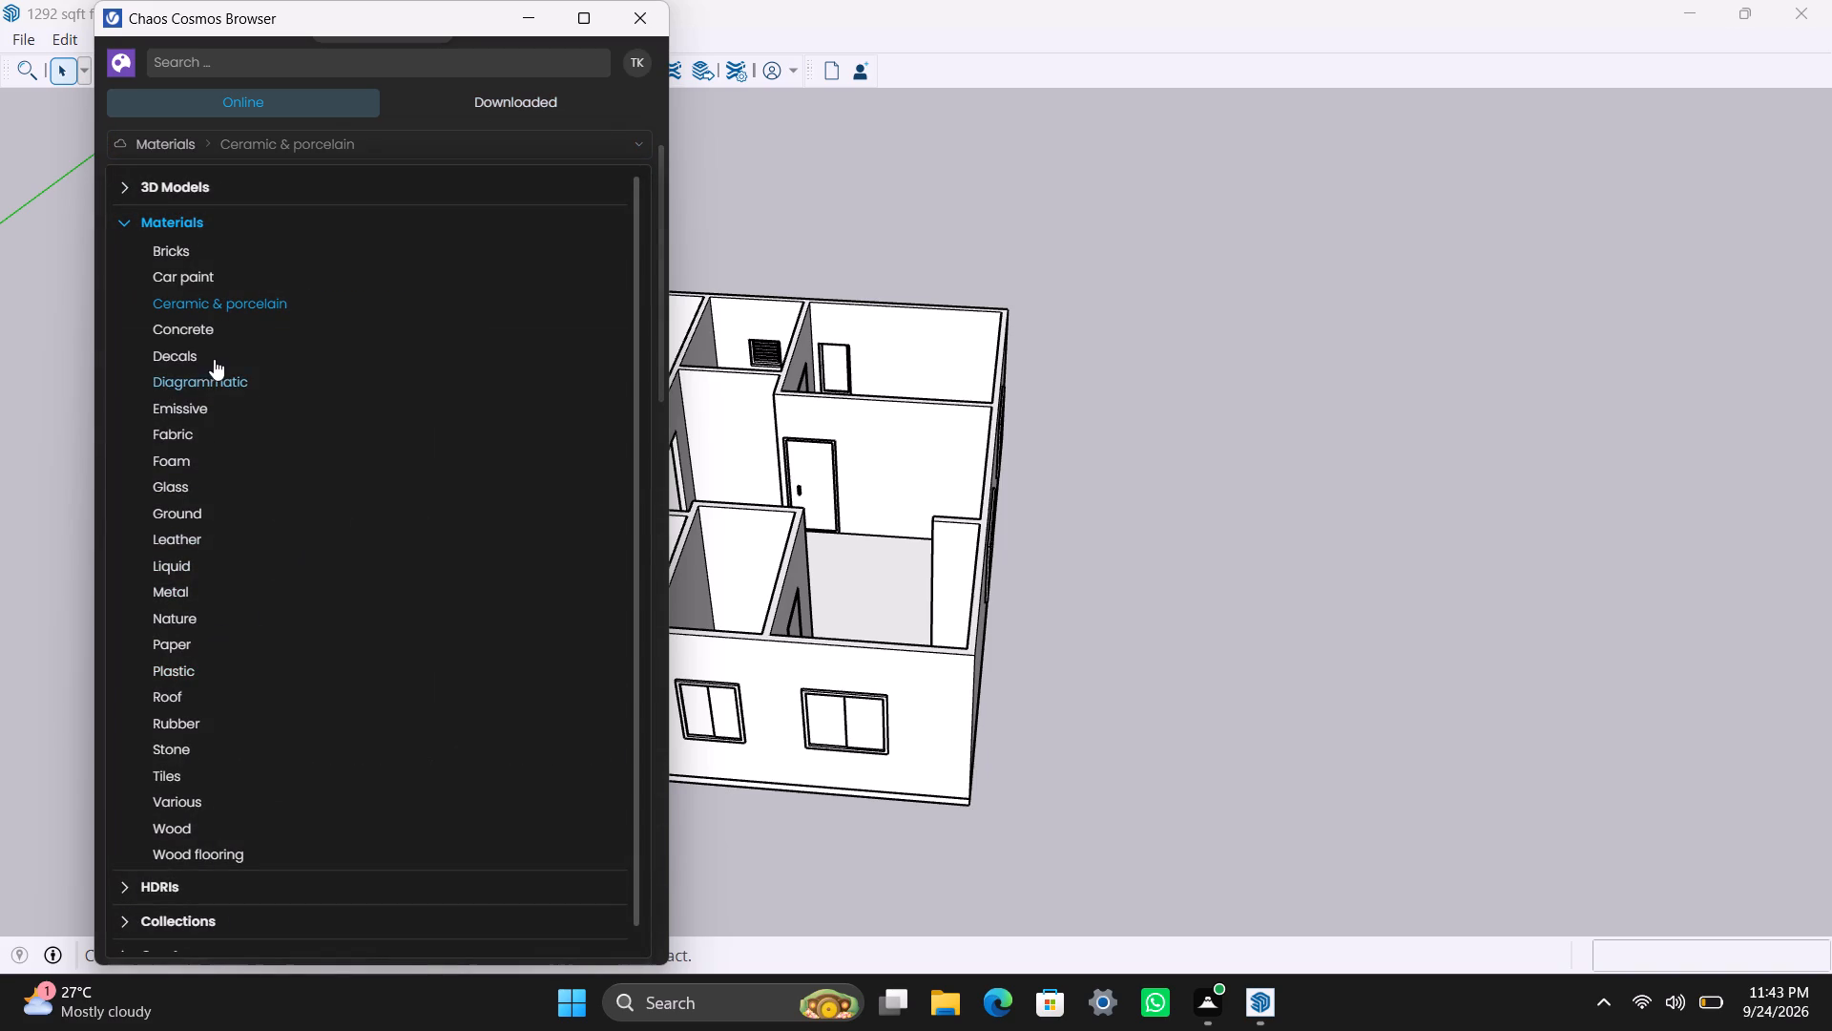
right_click(247, 306)
click(270, 309)
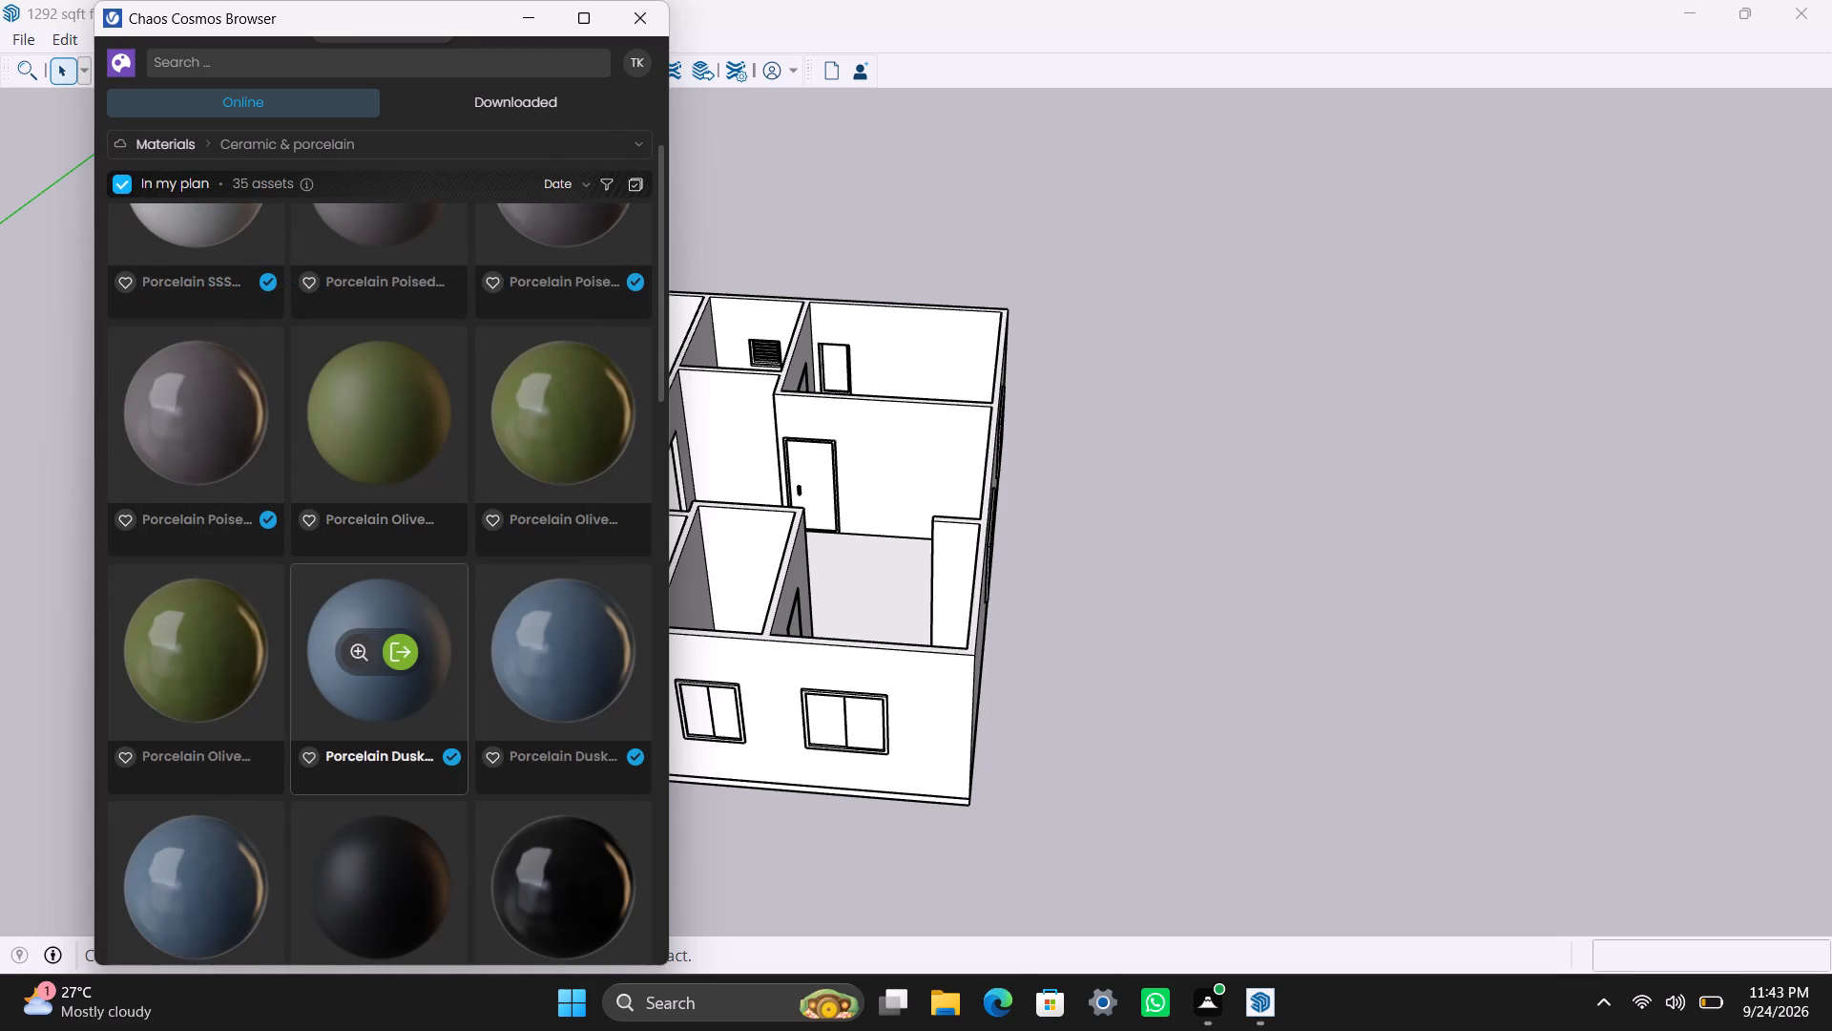
scroll(371, 617, down, 4)
scroll(398, 738, down, 4)
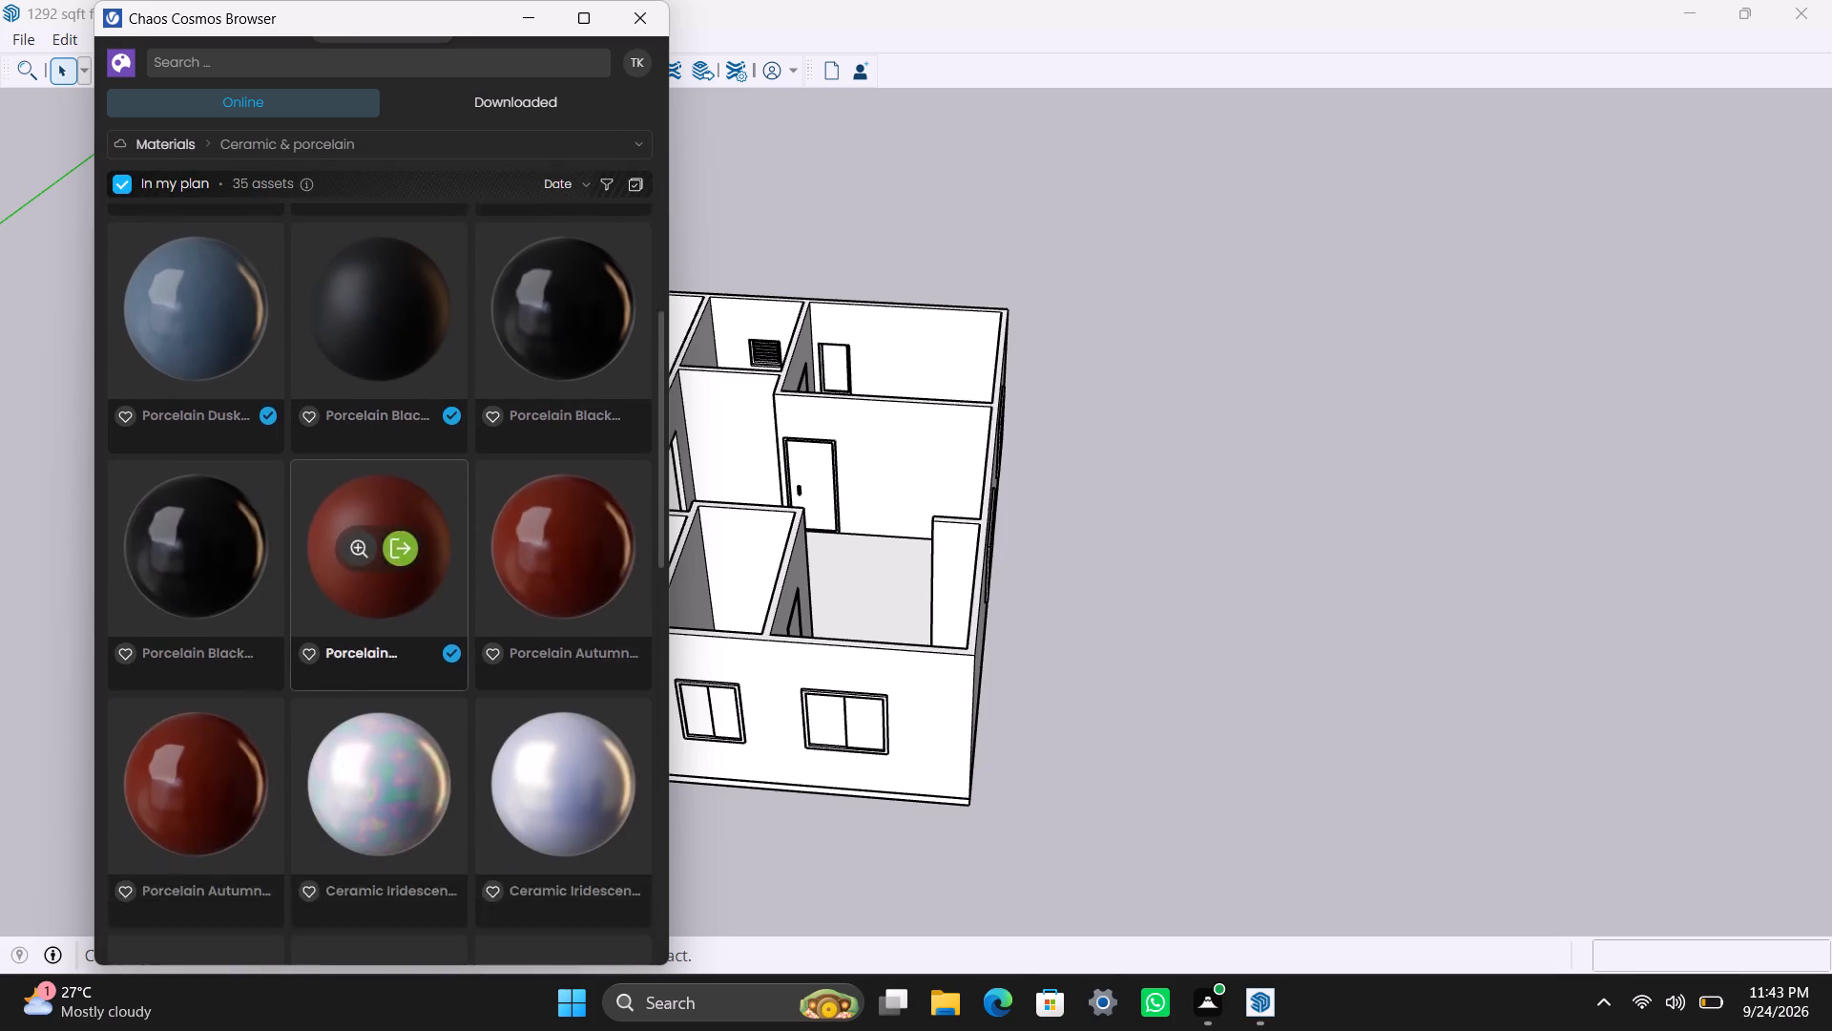
scroll(403, 745, down, 5)
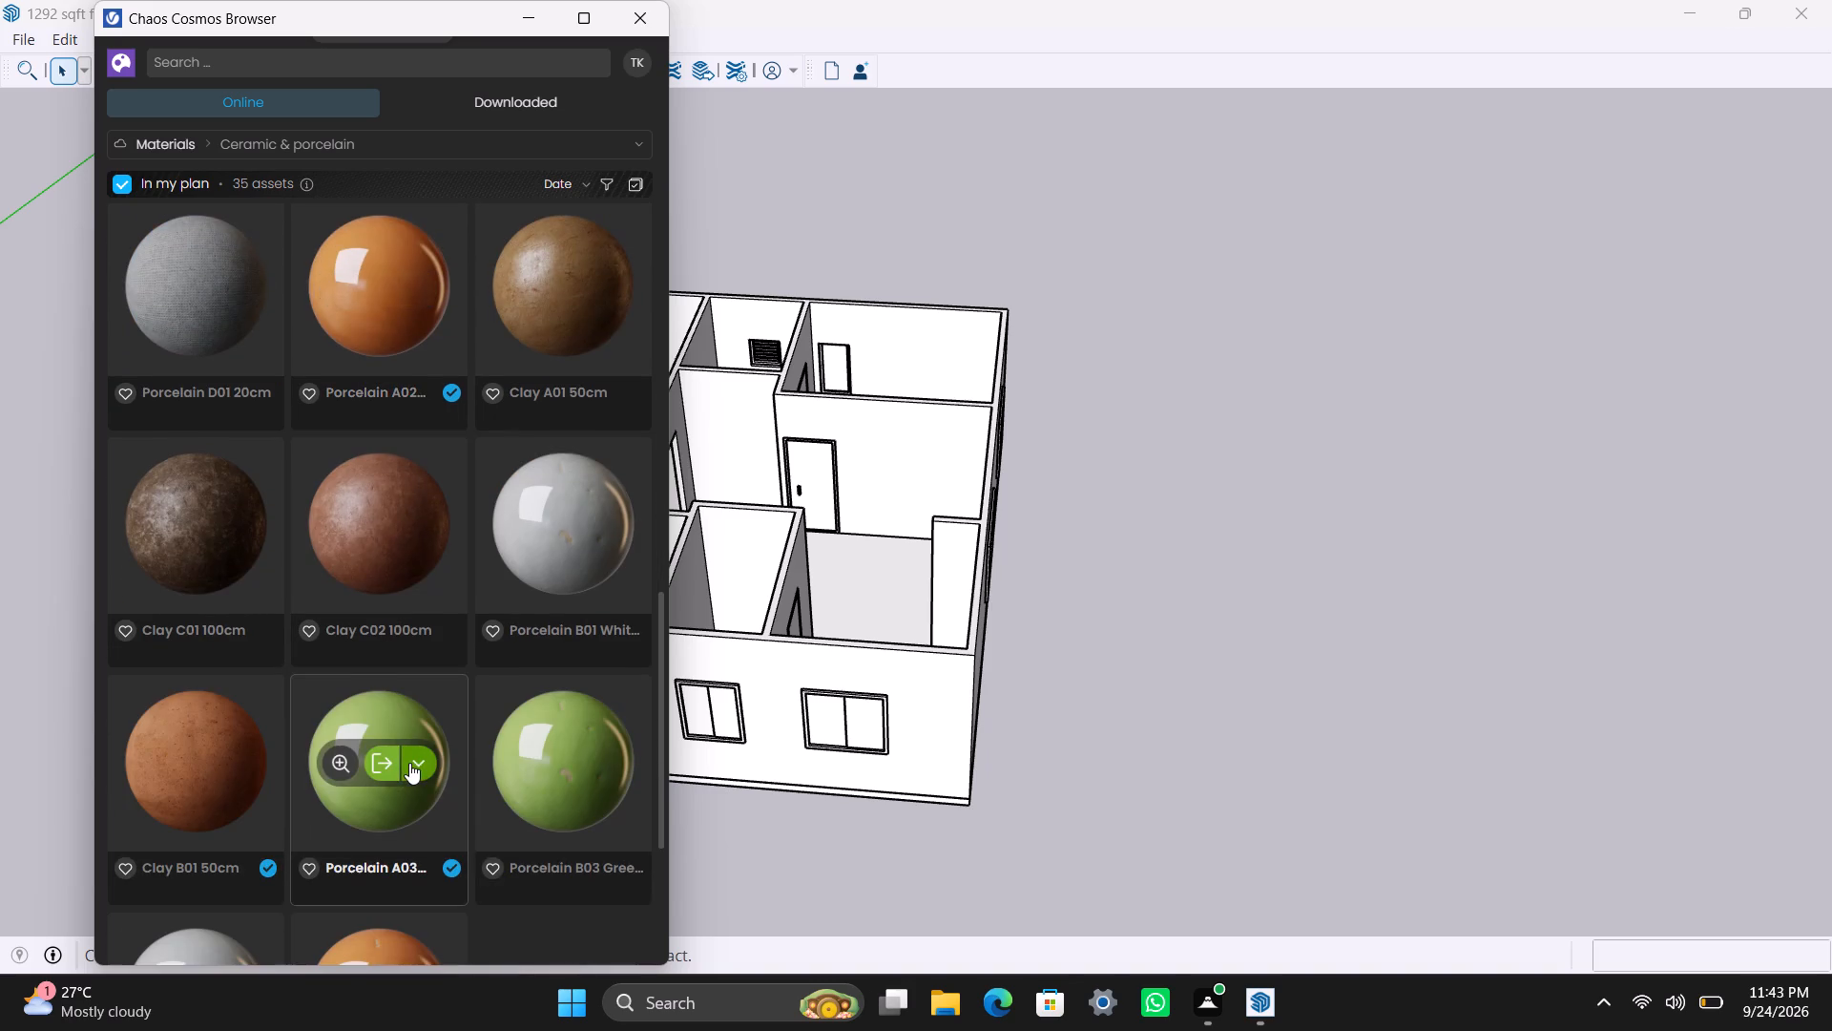
scroll(415, 779, down, 2)
click(383, 761)
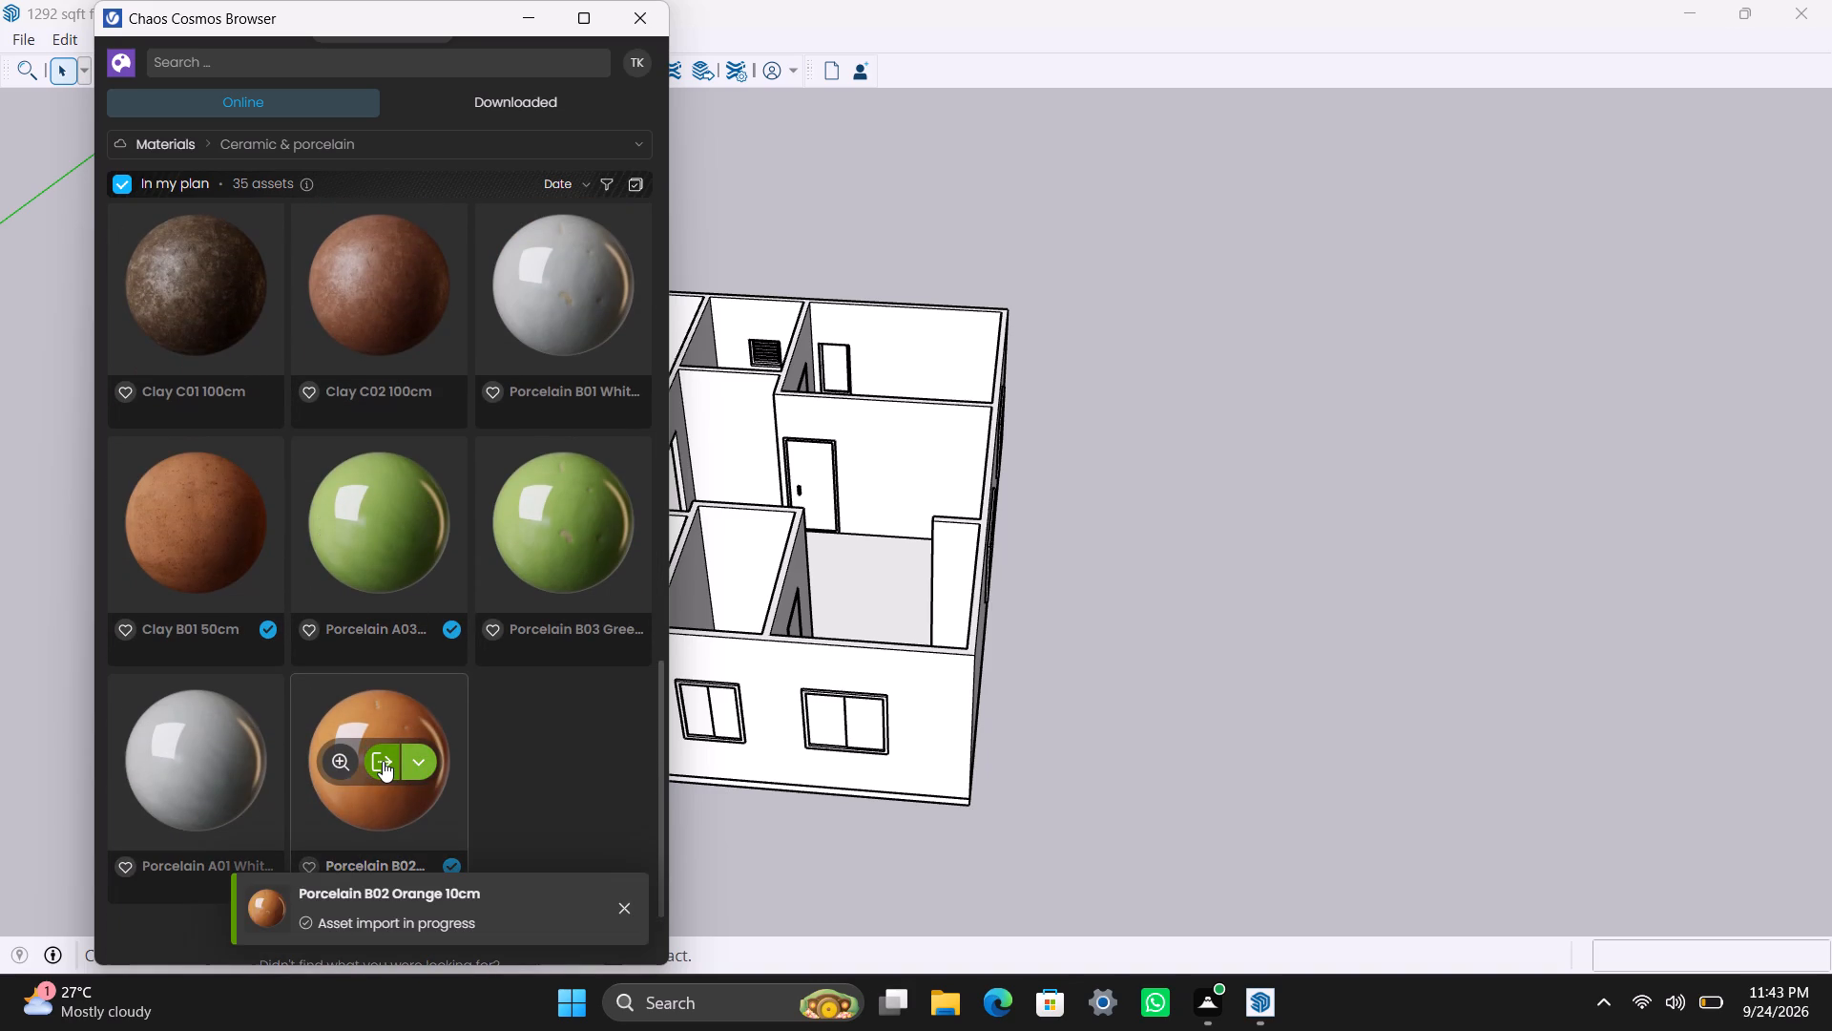
Search Cosmos for "toilets" and place the downloaded black Toilet Bowl 127 model in the rear bathroom, against the wall below the vent.
click(318, 147)
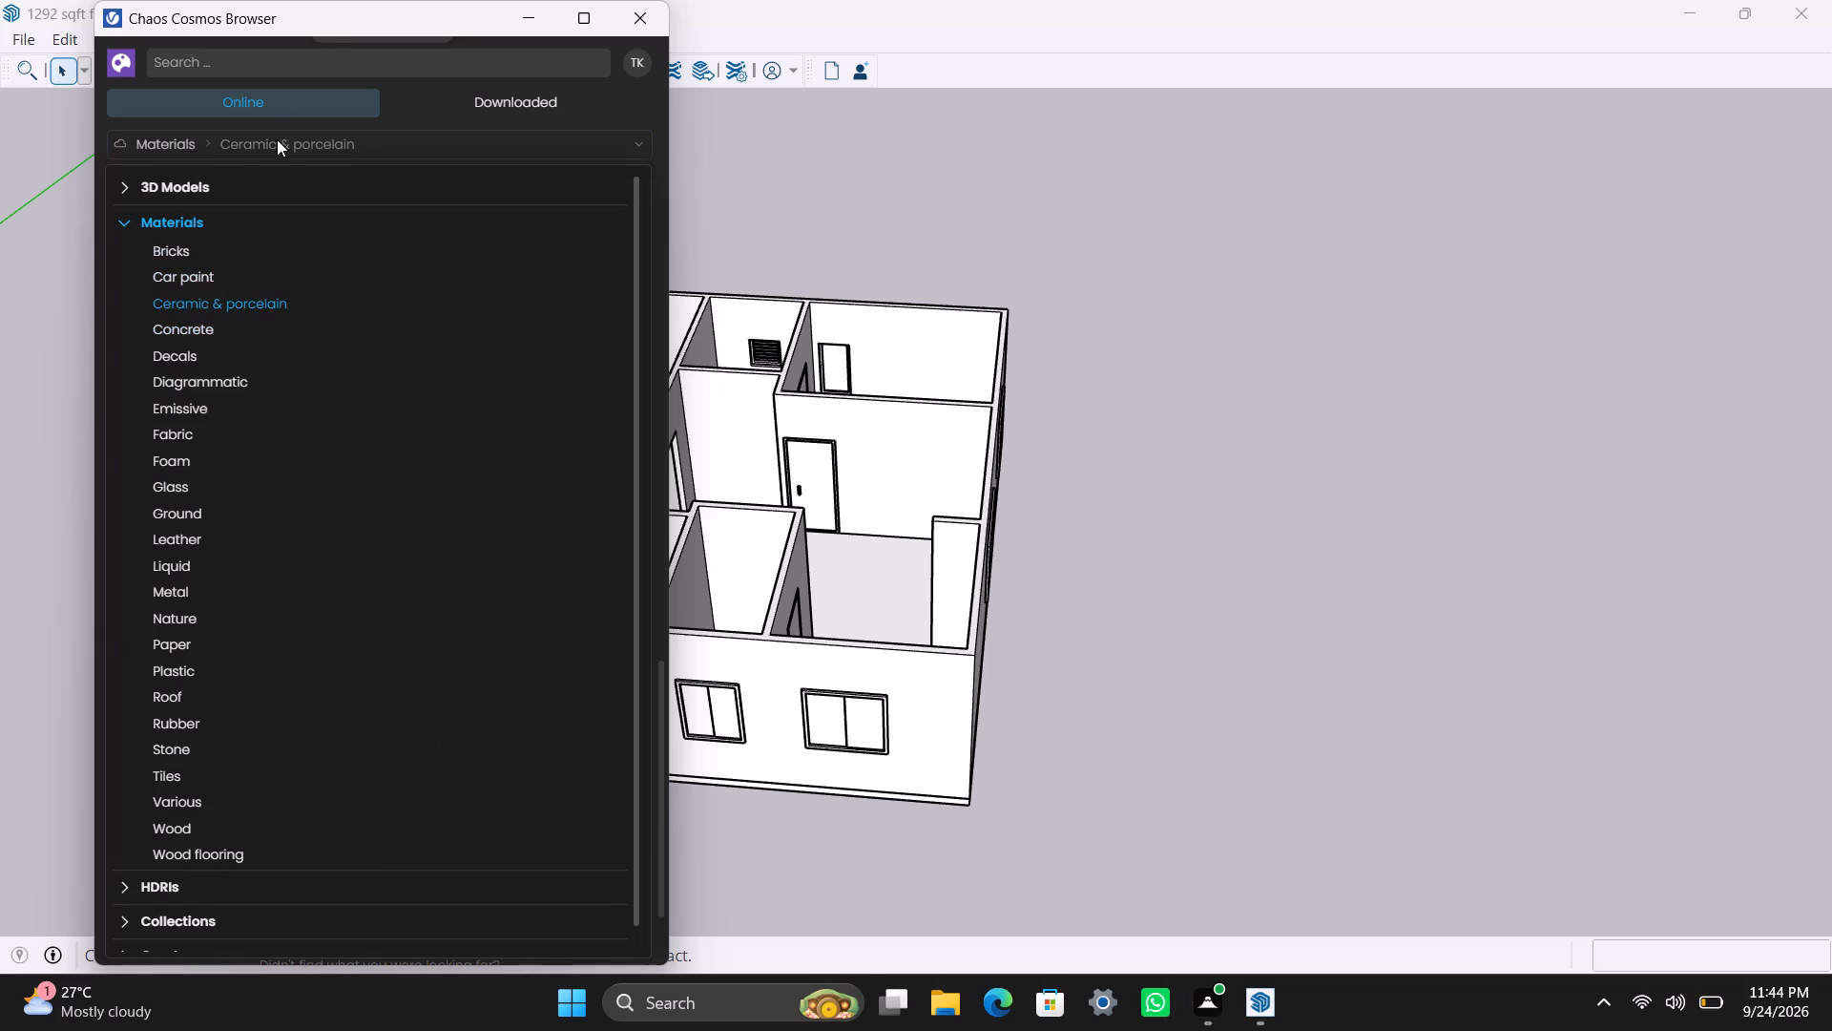
click(270, 72)
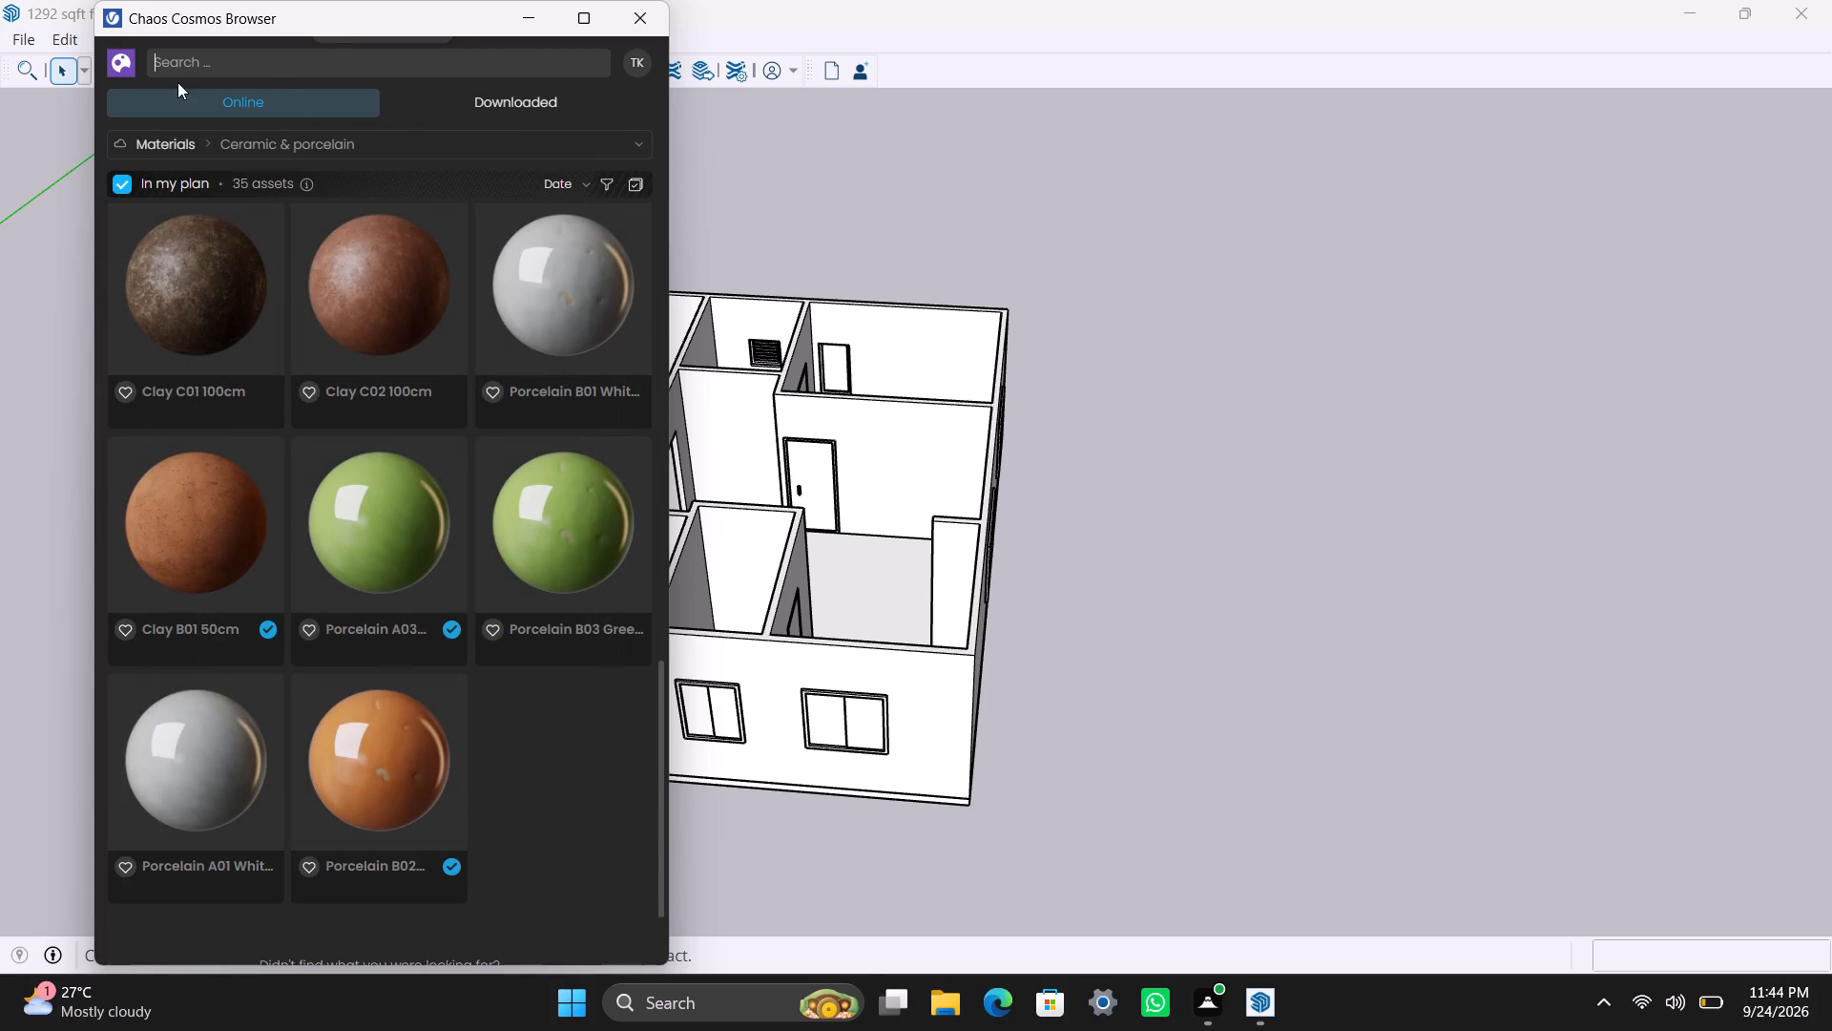
click(179, 61)
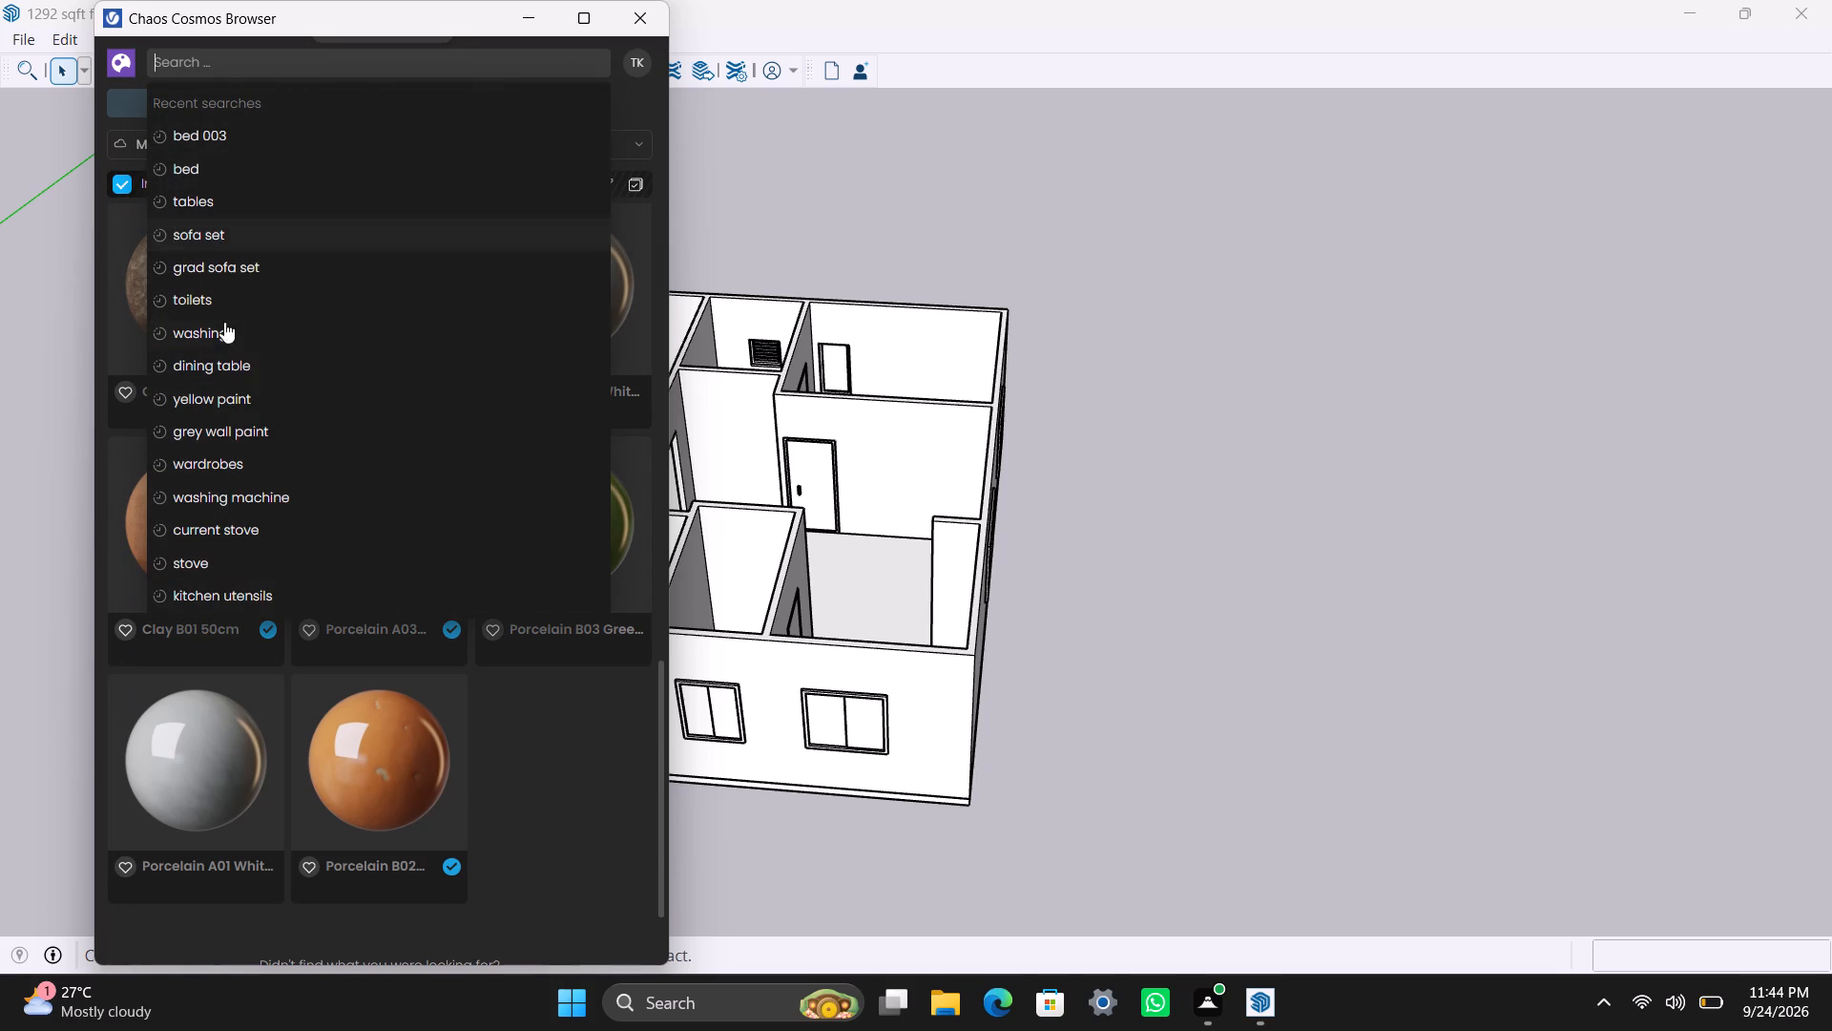
click(231, 297)
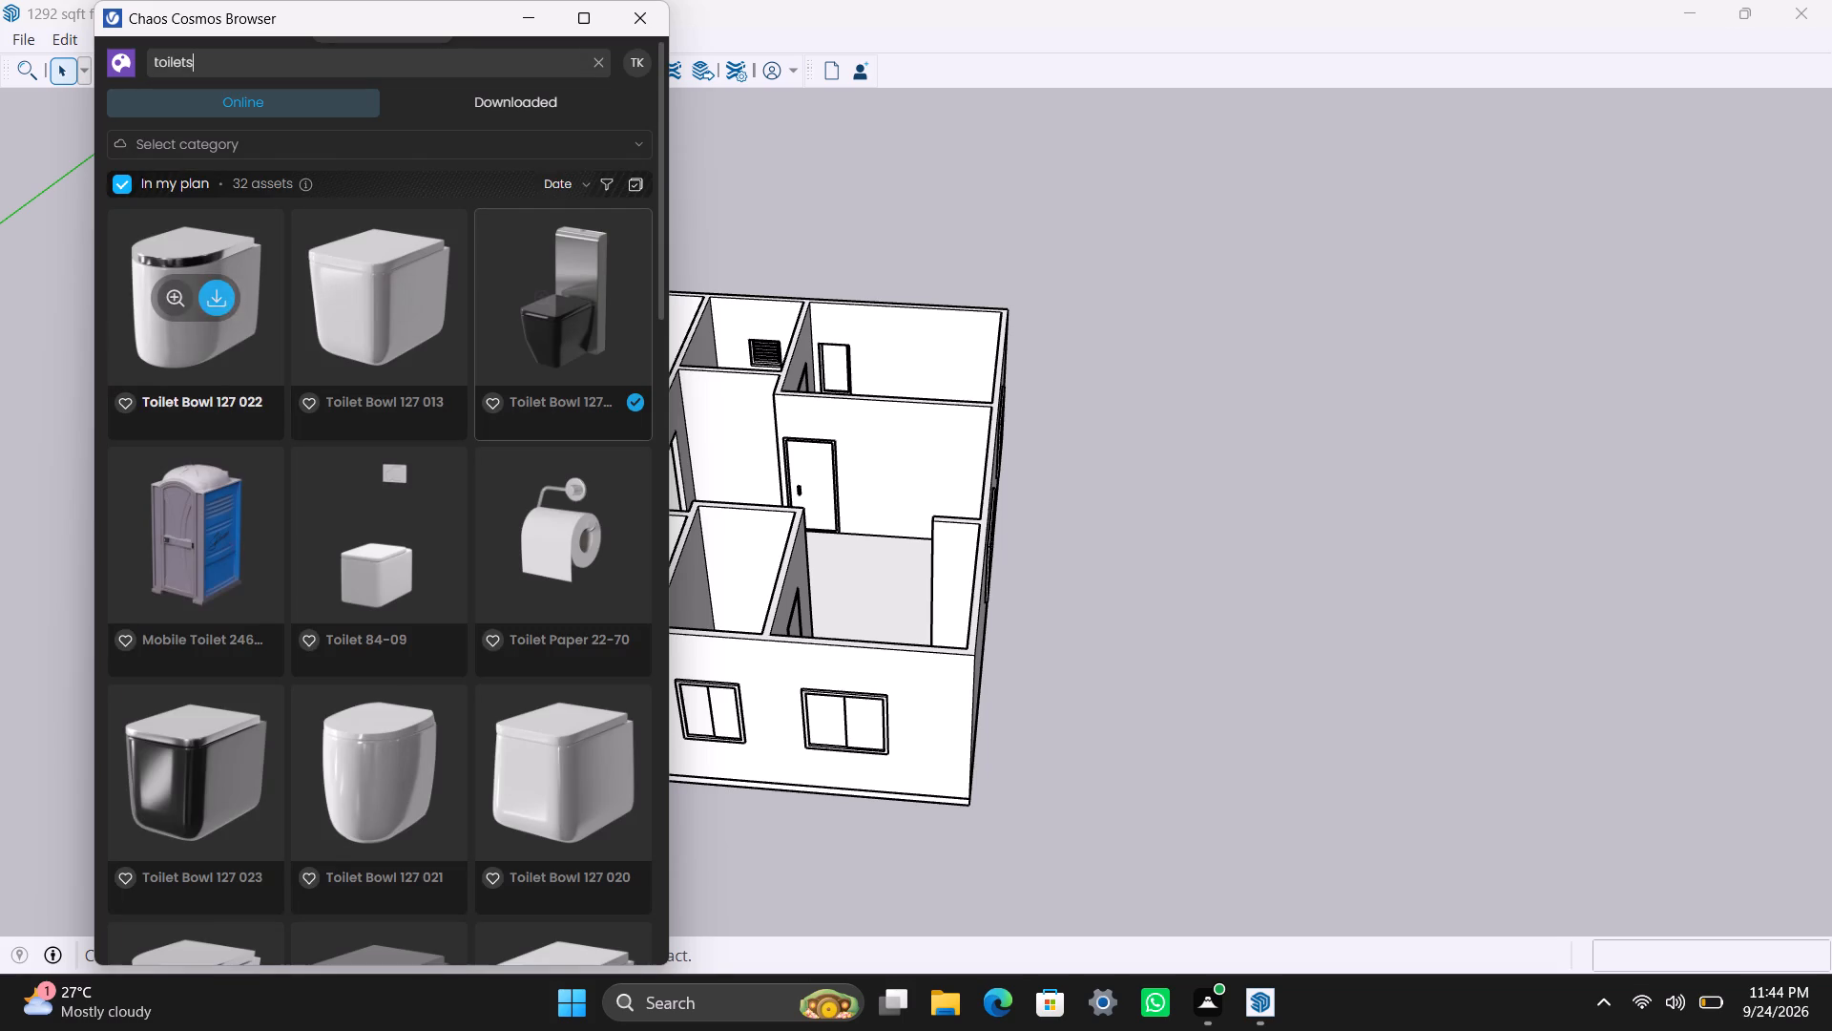
click(580, 305)
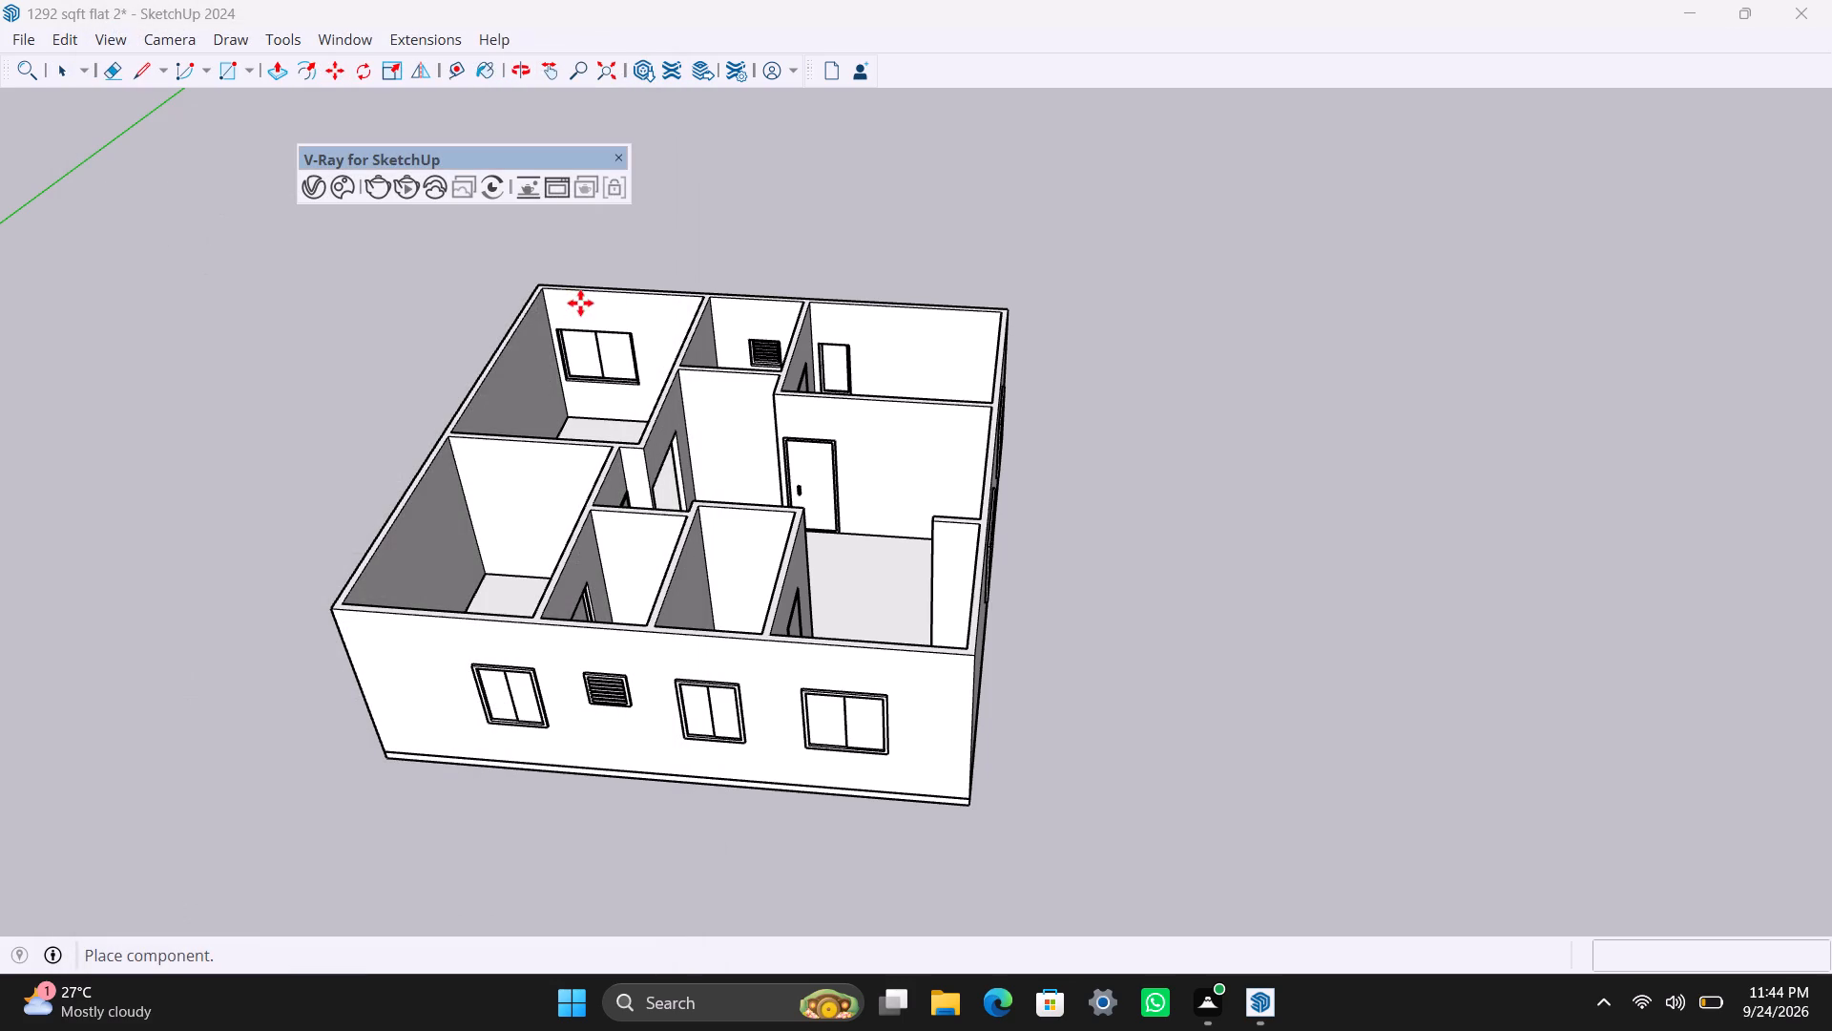
scroll(727, 390, up, 2)
middle_drag(729, 389, 807, 810)
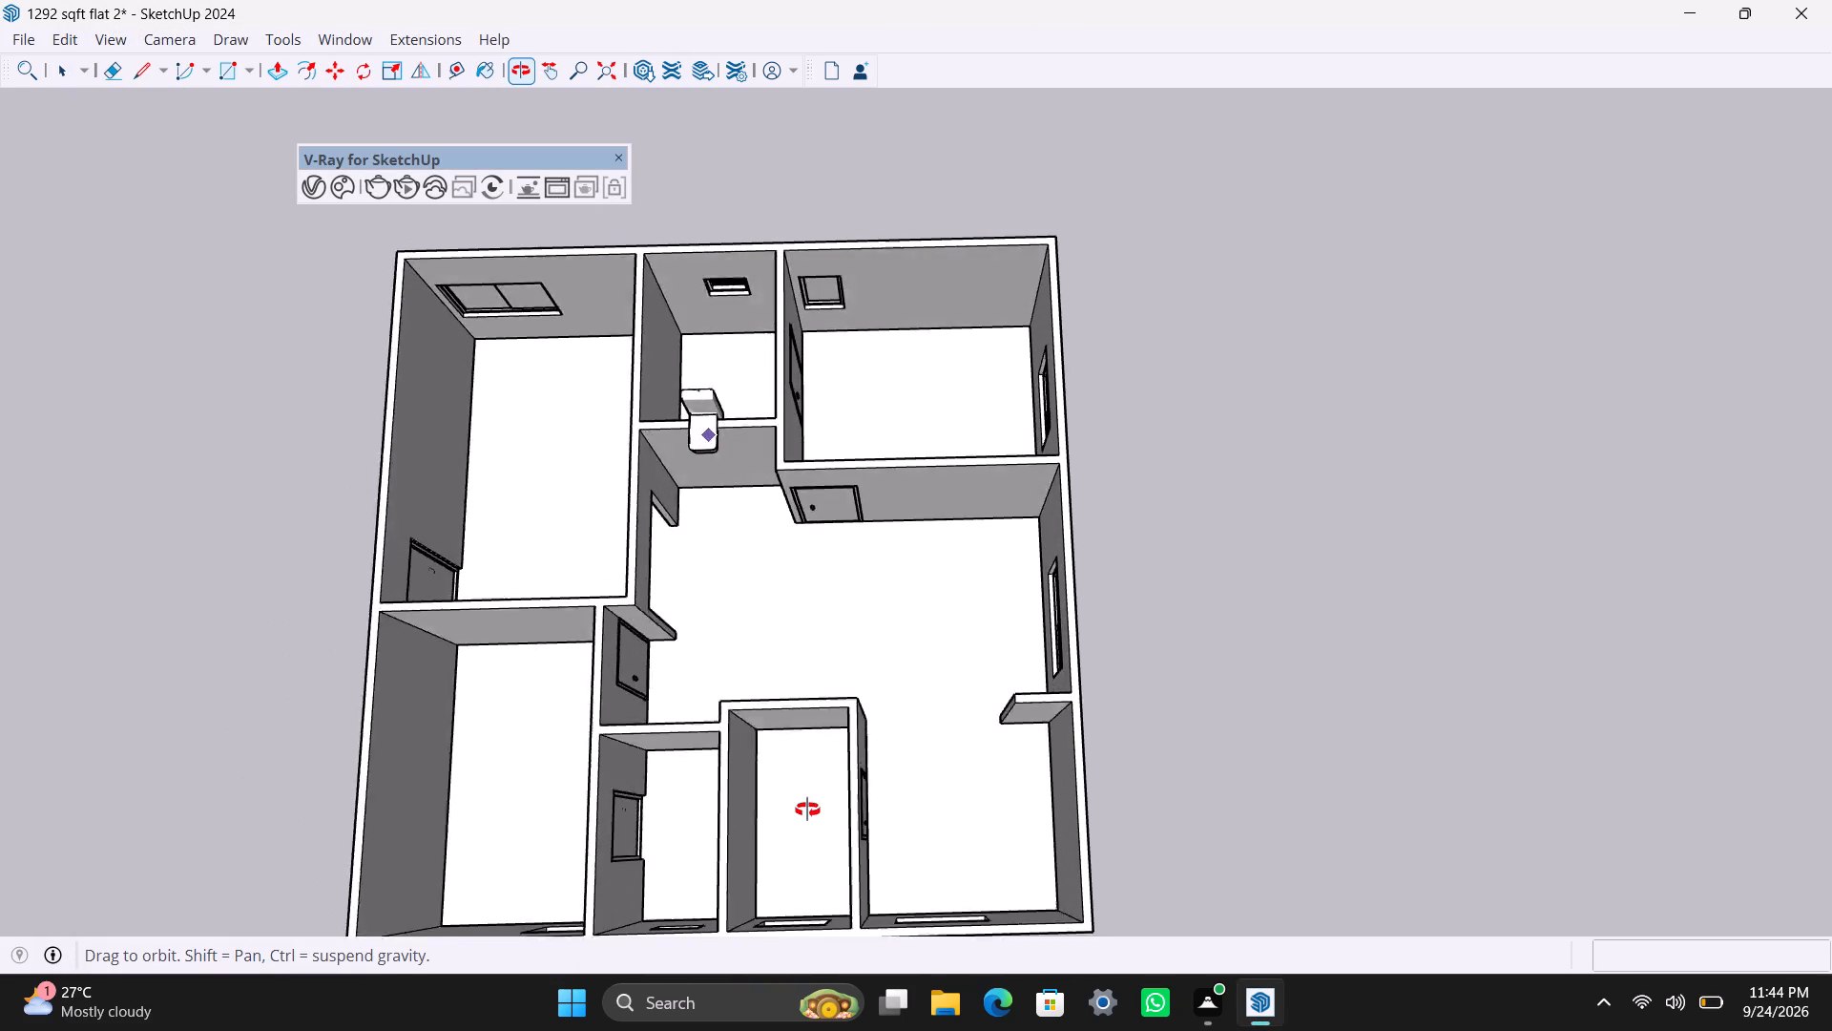
middle_drag(807, 810, 807, 813)
scroll(734, 413, up, 4)
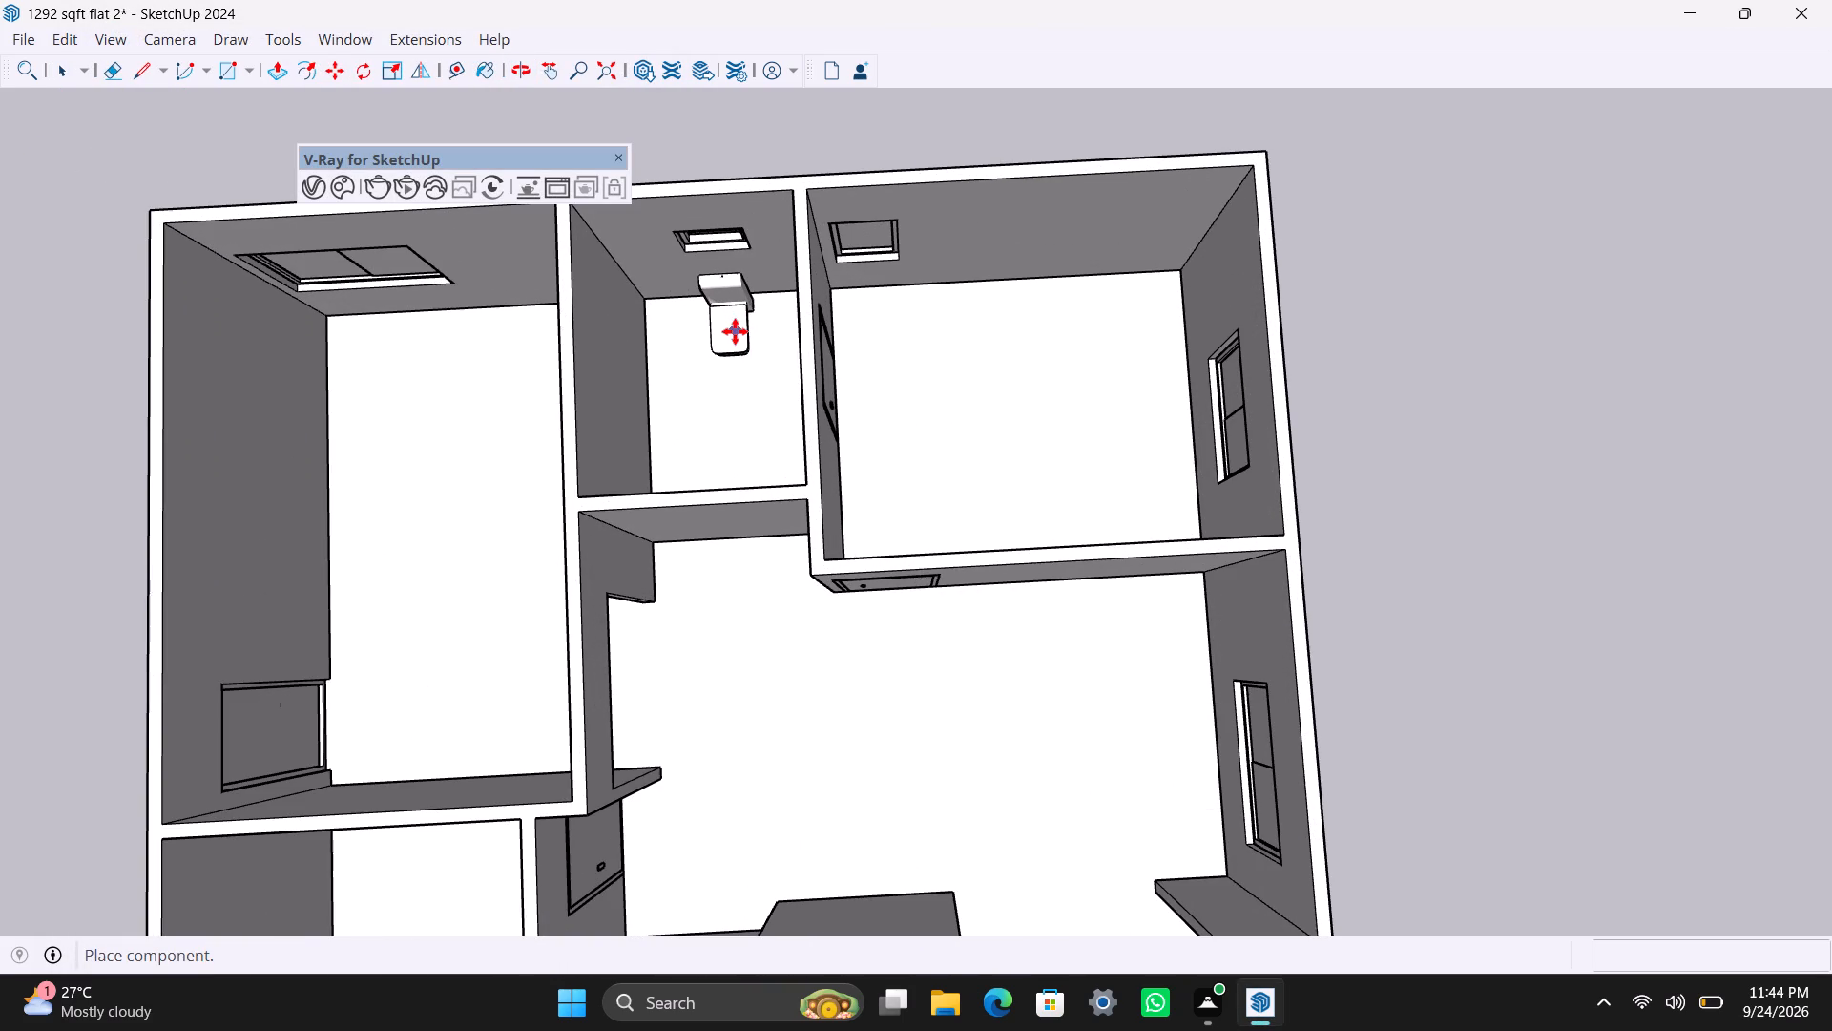
click(732, 330)
Place a second copy of the toilet in the vented front bathroom, near the wall opposite the vent, and finish placing.
scroll(725, 610, down, 4)
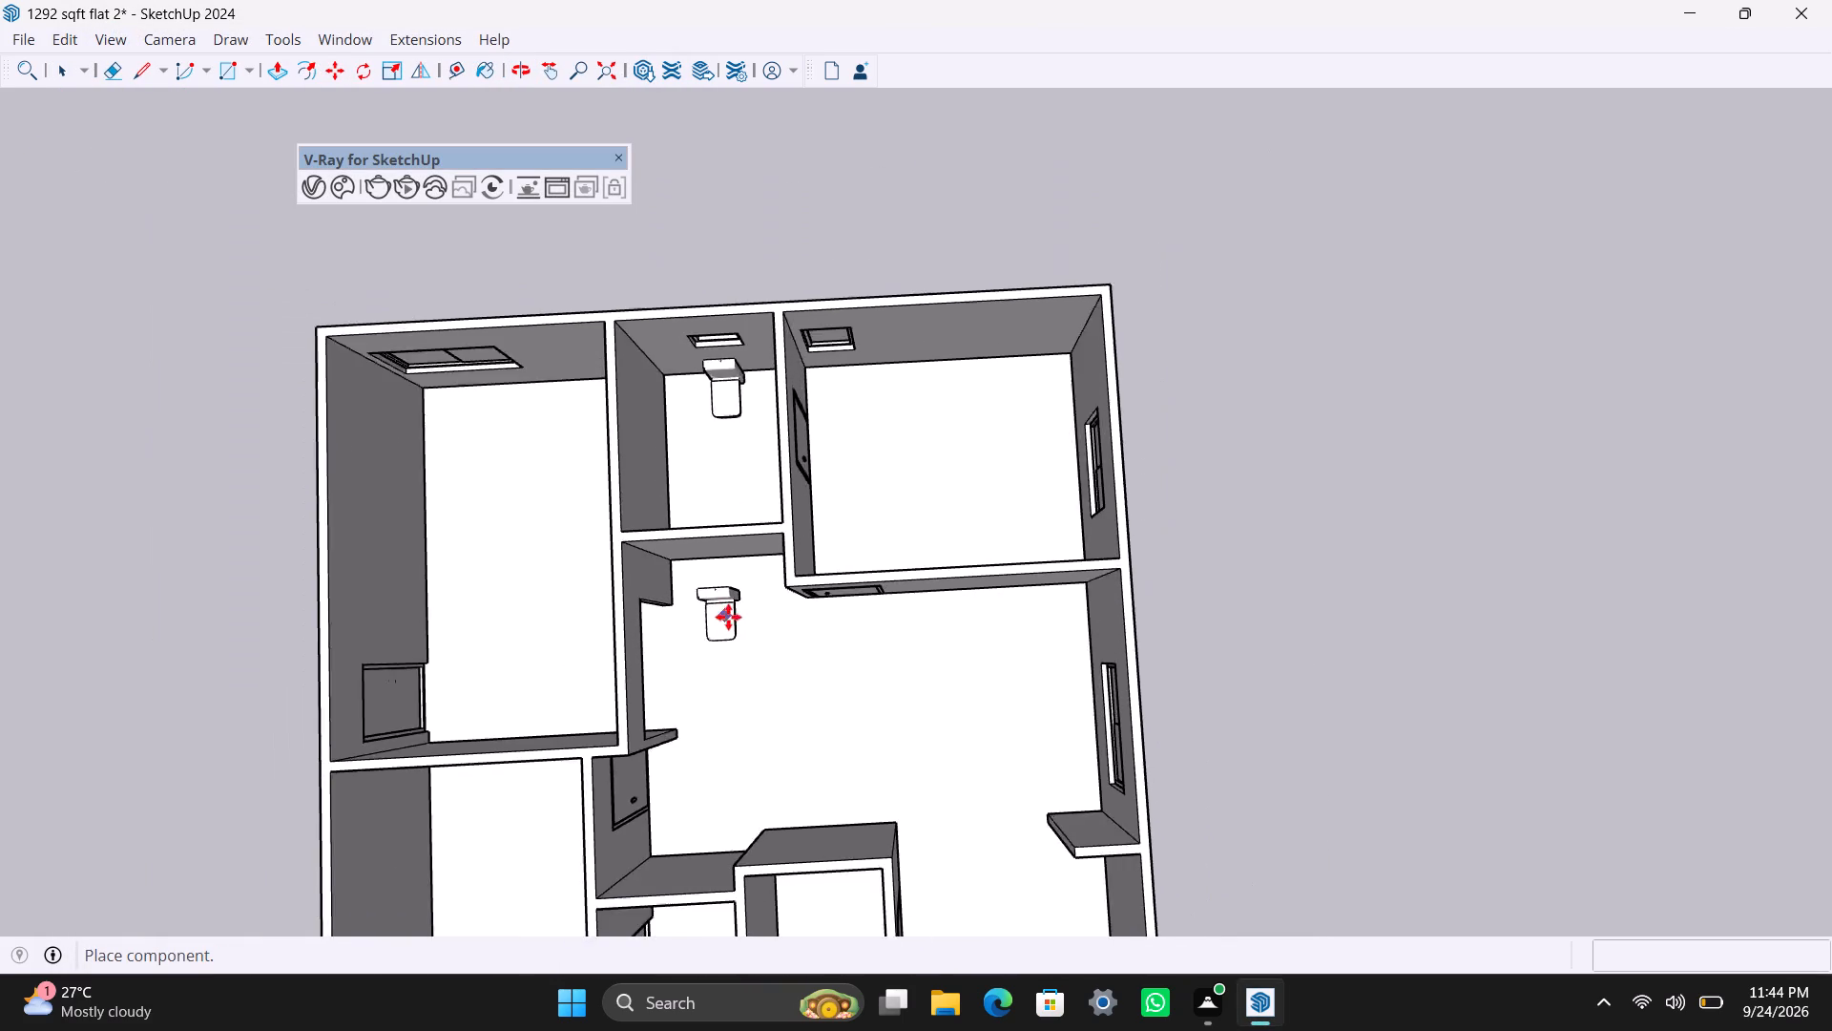
scroll(728, 617, down, 2)
shift+middle_drag(728, 613, 732, 456)
scroll(813, 702, up, 3)
middle_drag(815, 696, 837, 559)
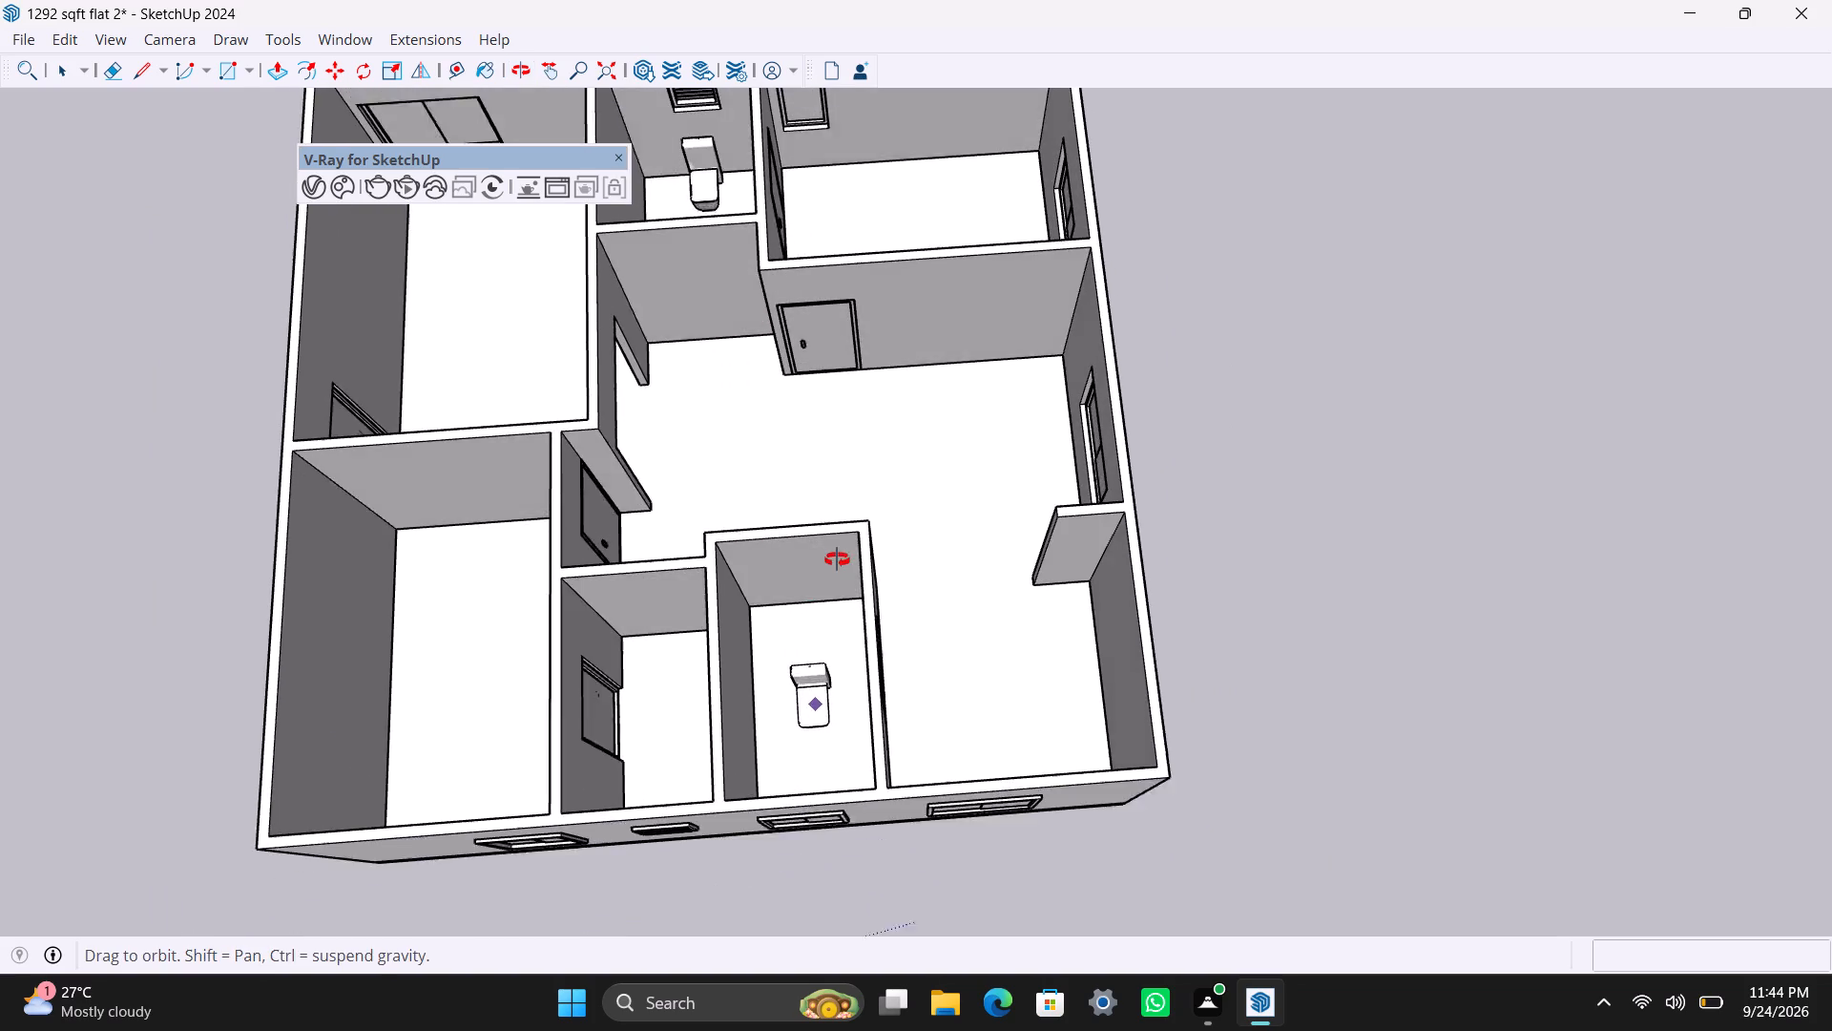
middle_drag(837, 559, 842, 551)
scroll(804, 646, up, 4)
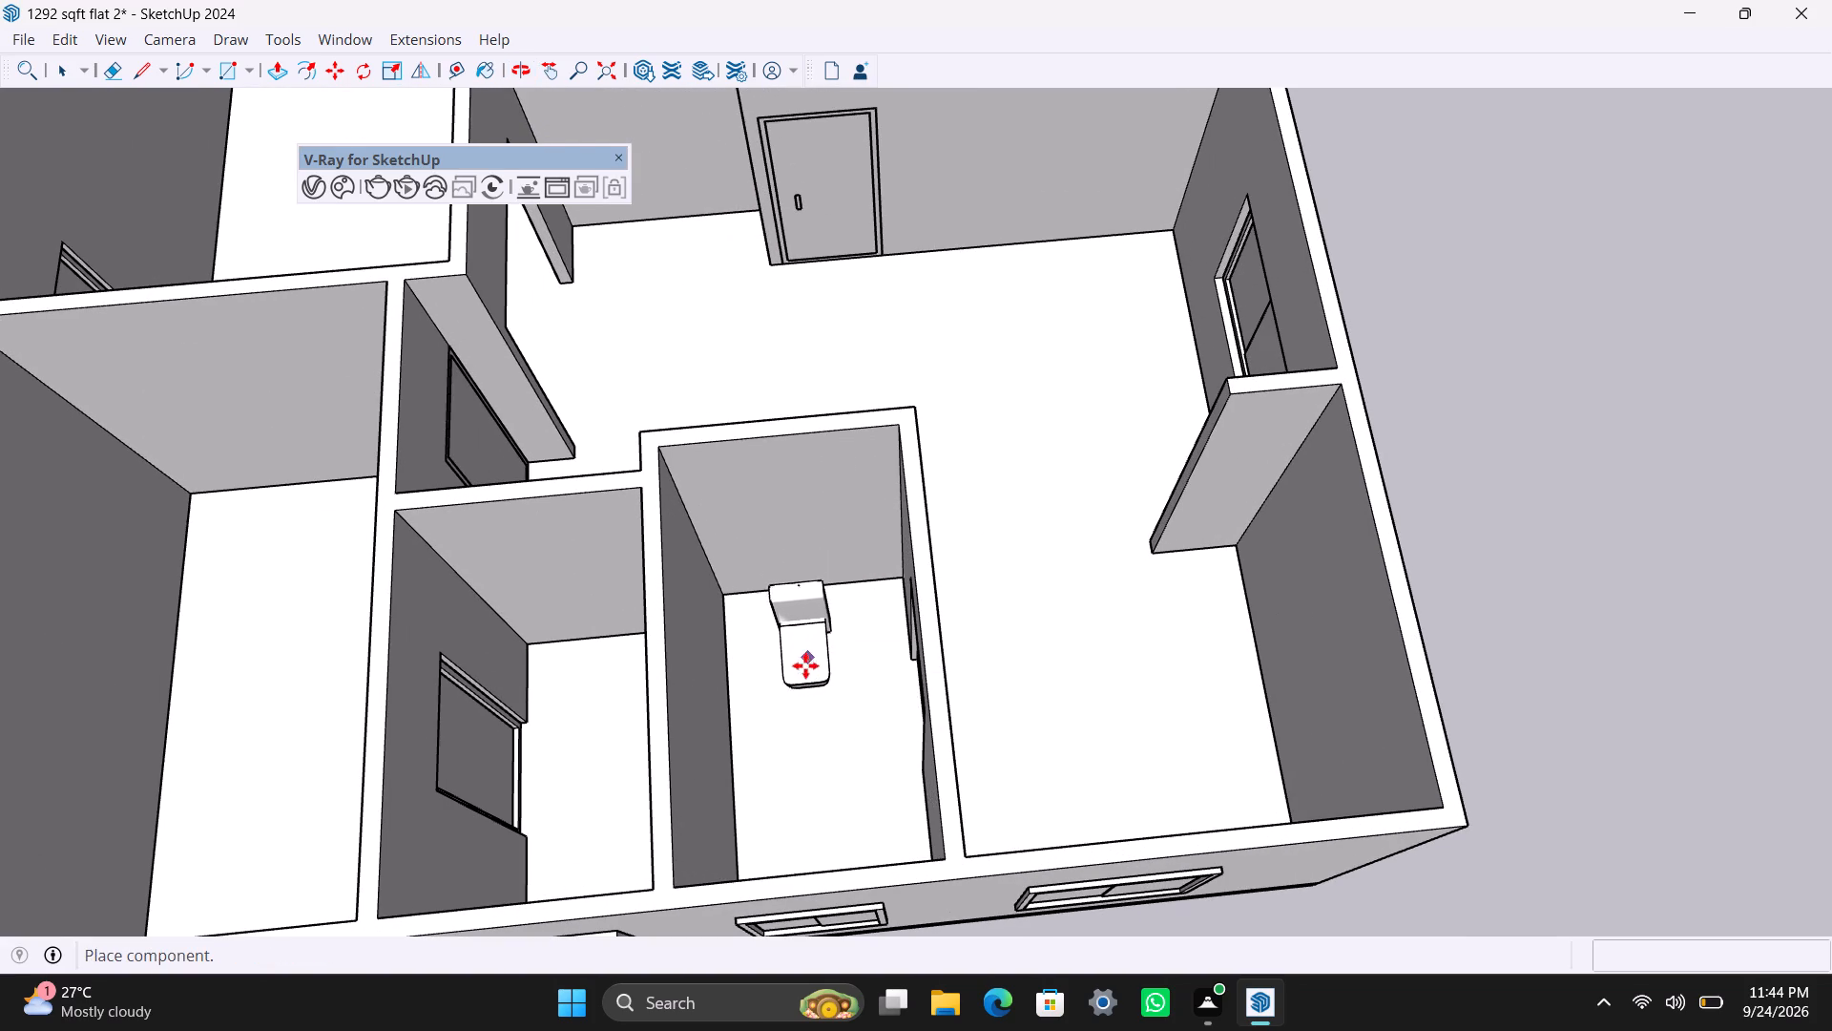
scroll(804, 685, down, 3)
middle_drag(610, 748, 791, 810)
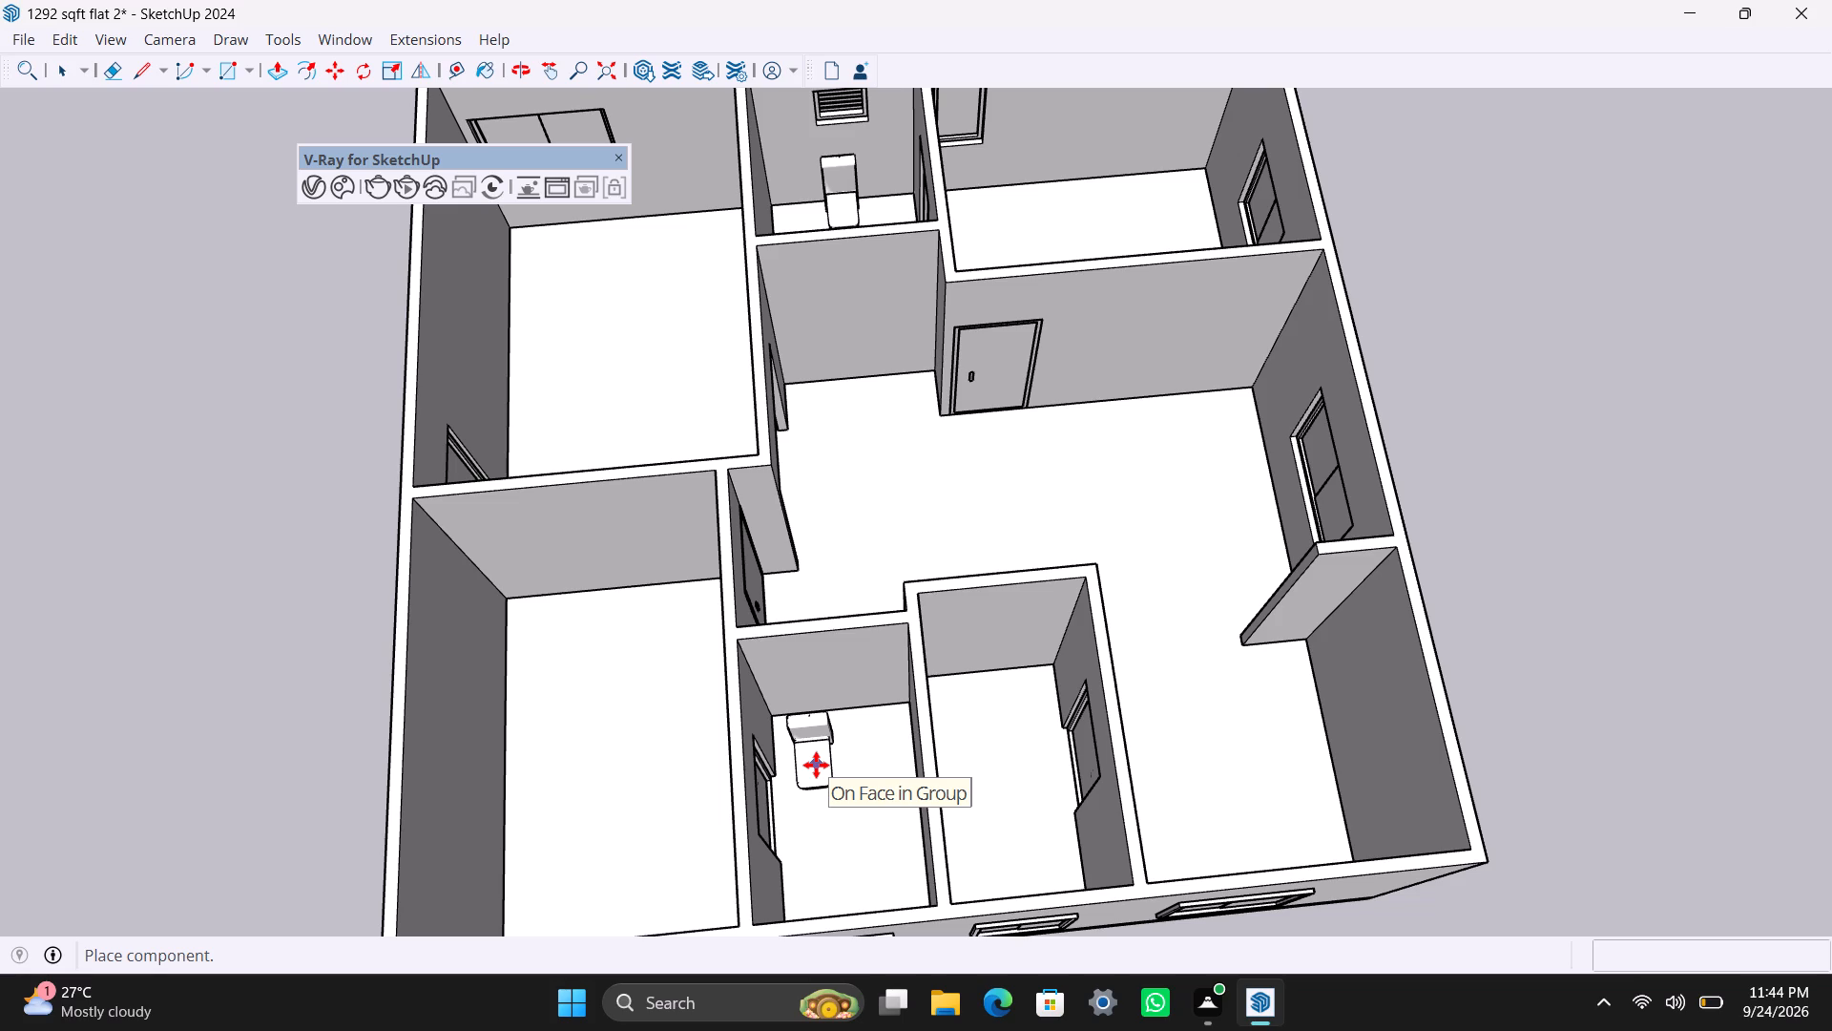
click(844, 742)
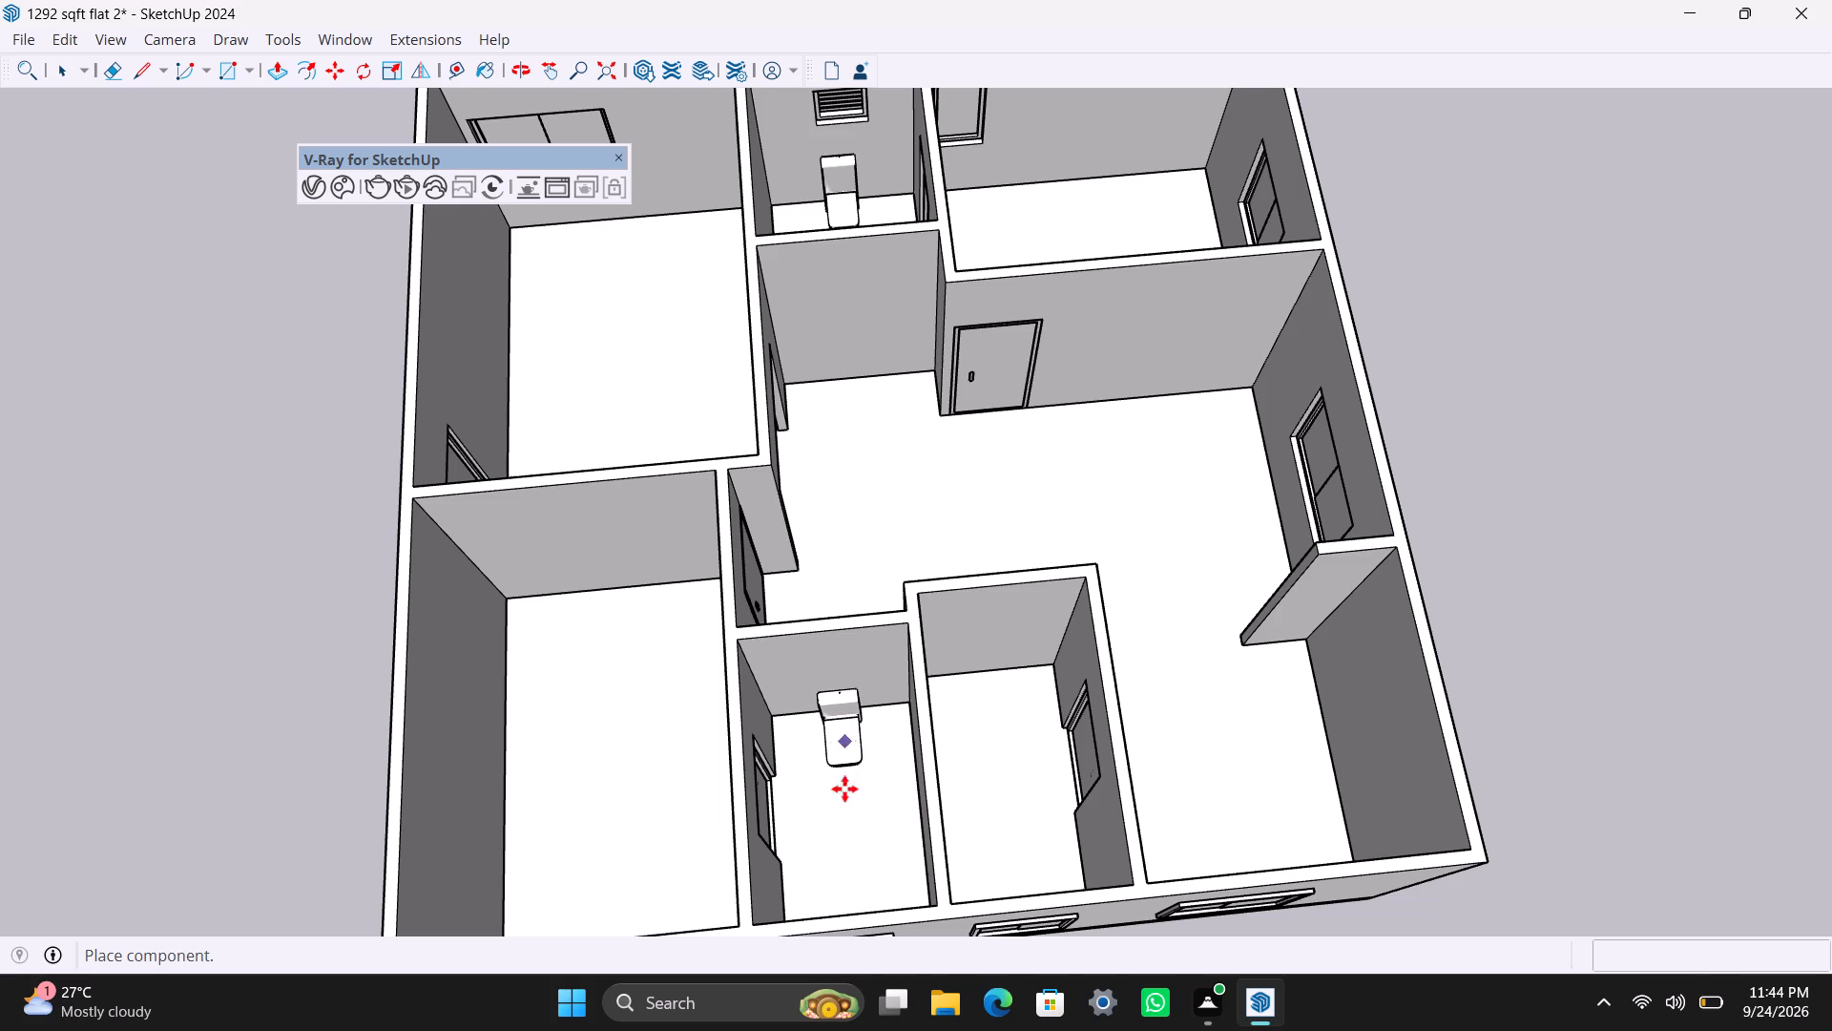
key(space)
Search Cosmos for "sofa set" and place one downloaded Slow sofa below the window in the rear corner room beside the bathroom.
scroll(834, 847, down, 4)
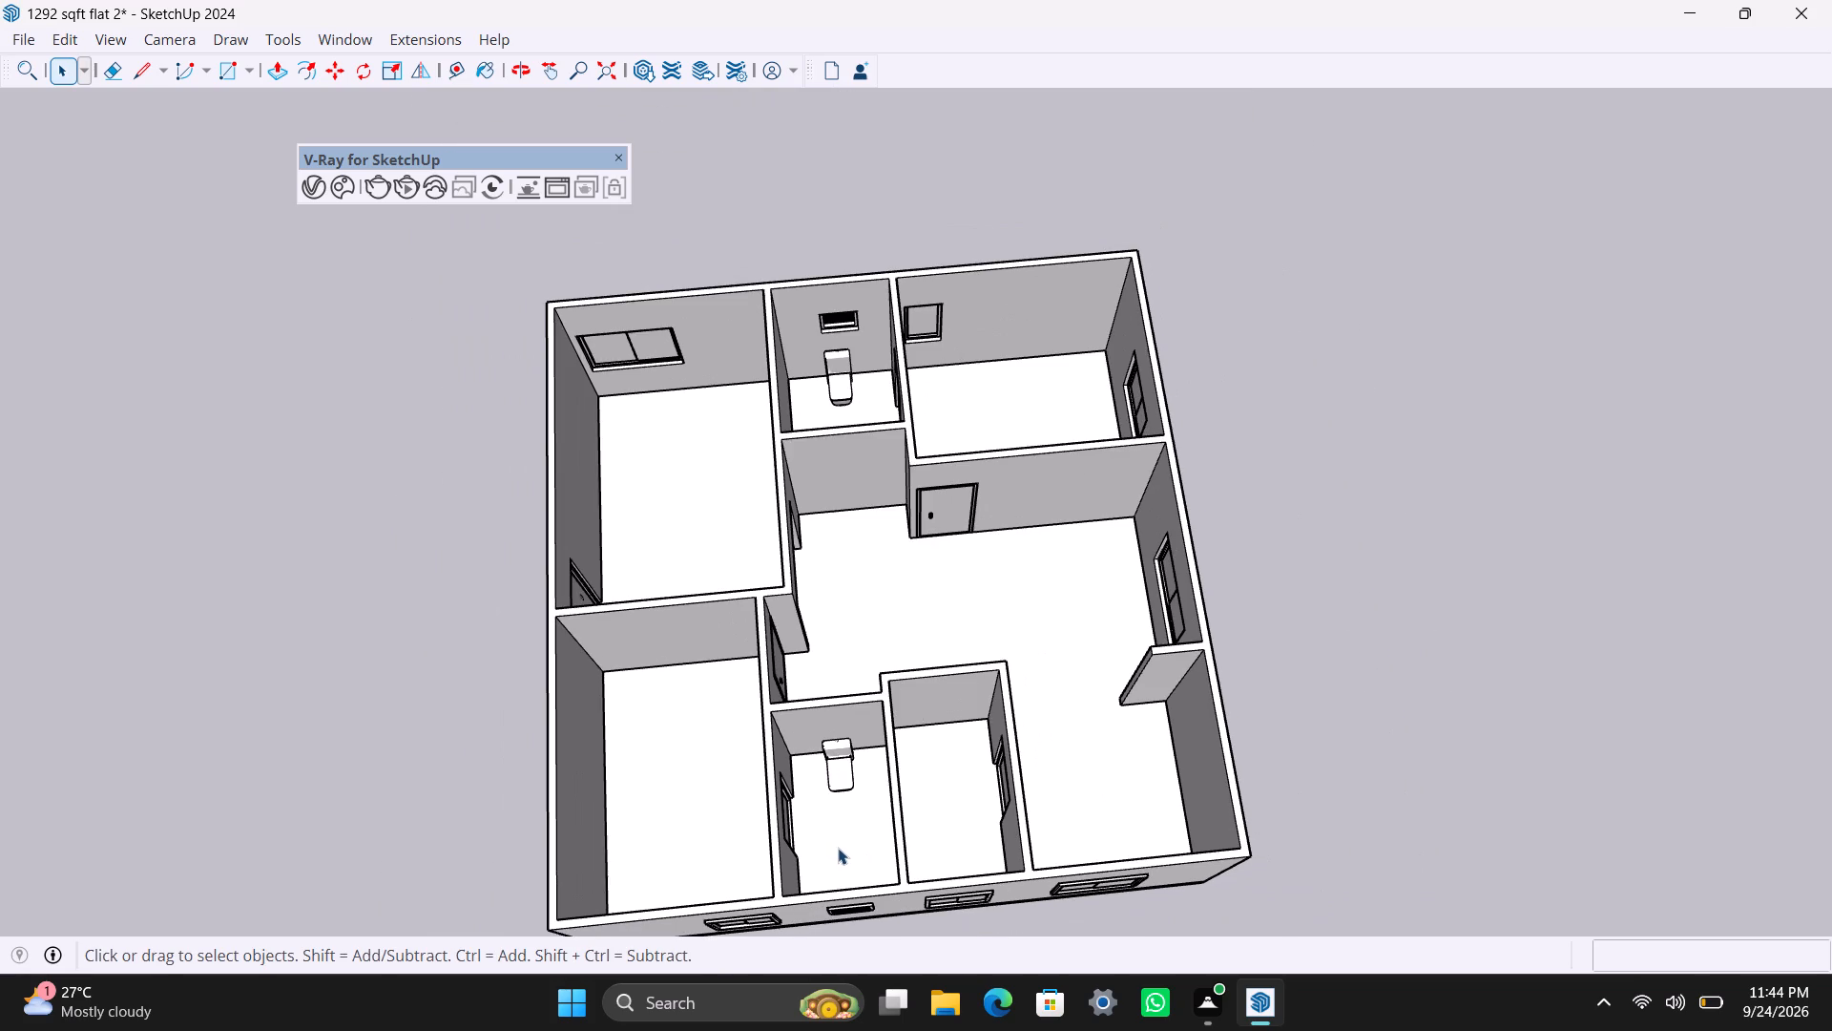
middle_drag(844, 854, 873, 923)
scroll(888, 894, down, 2)
middle_drag(885, 875, 881, 799)
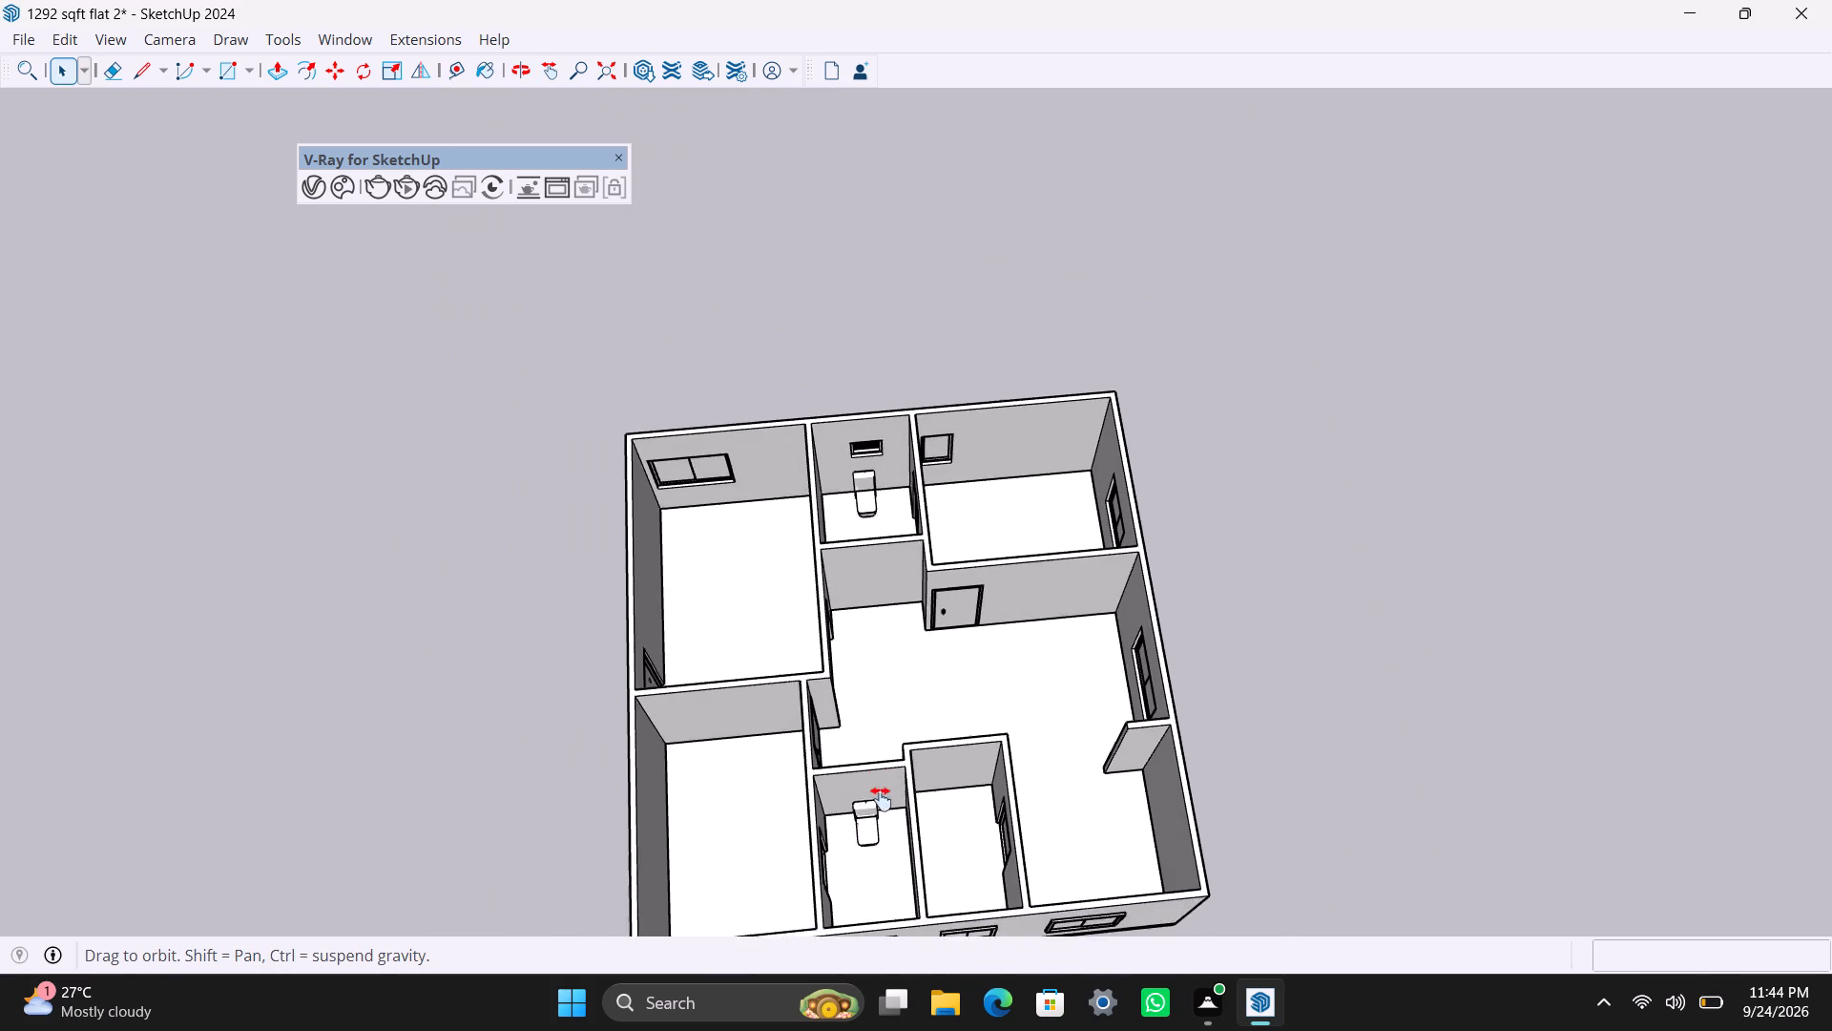
middle_drag(881, 799, 876, 752)
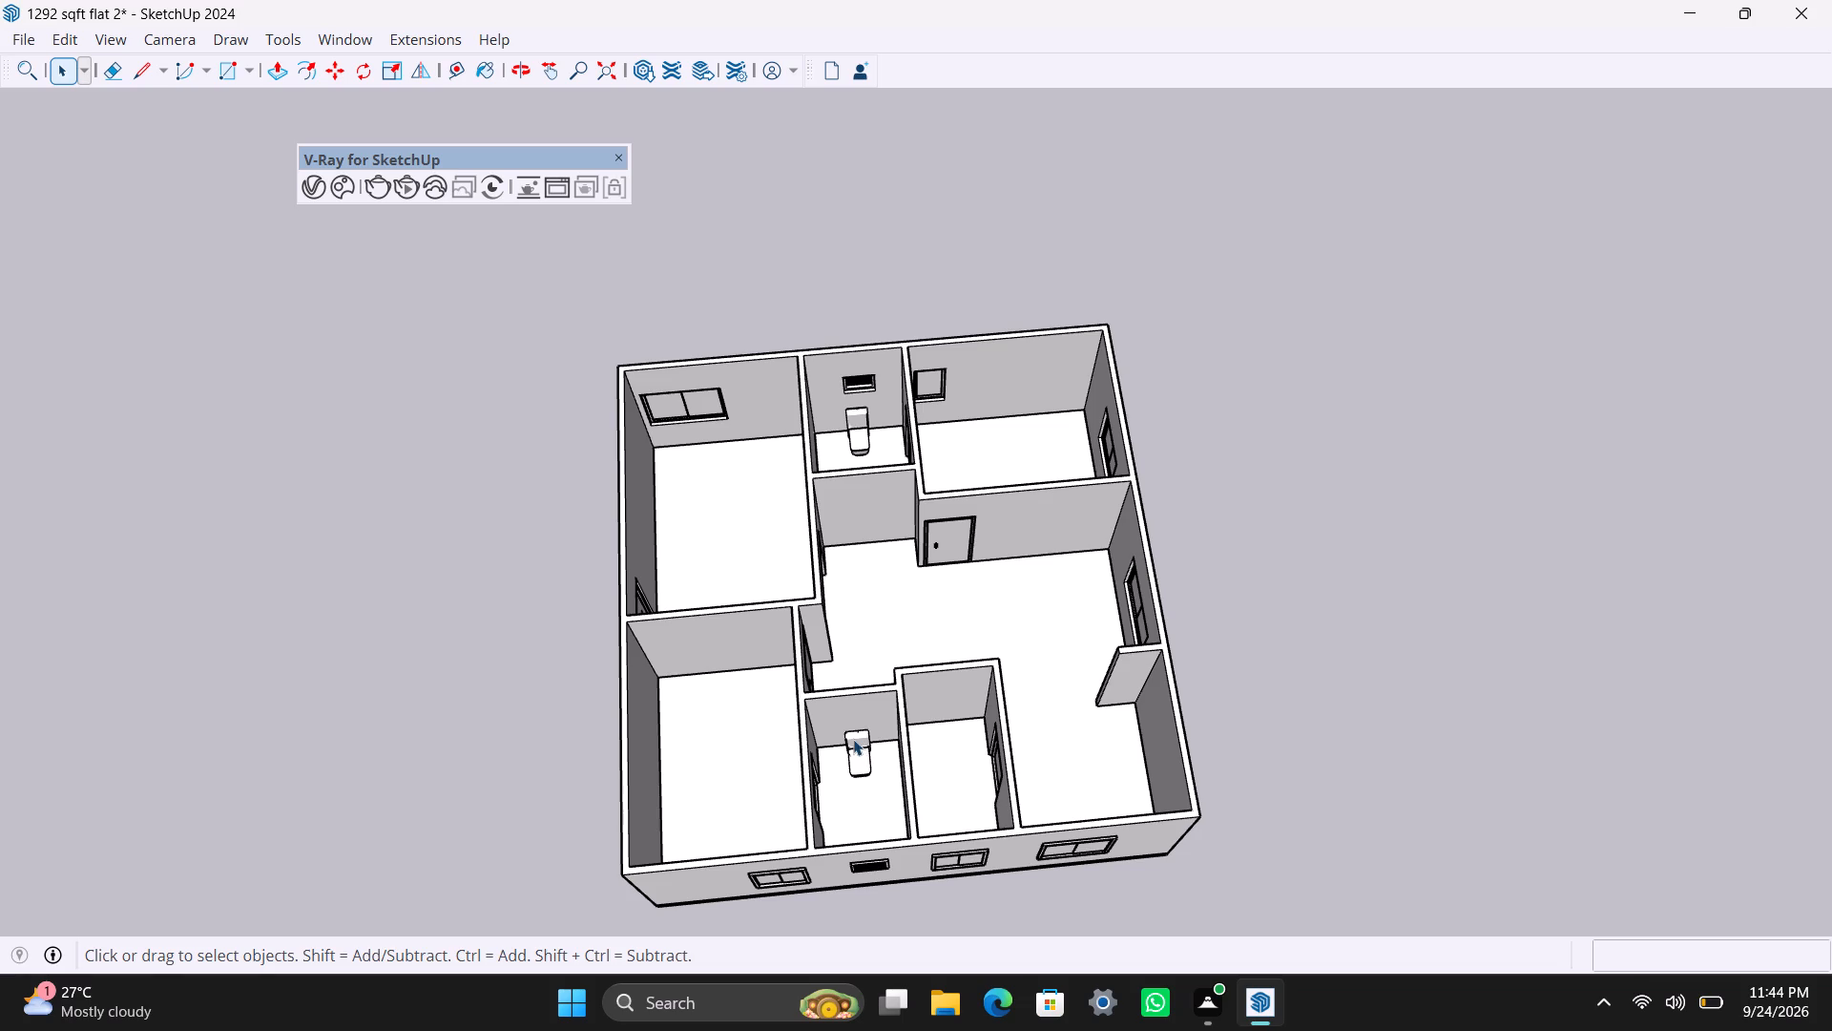
click(344, 175)
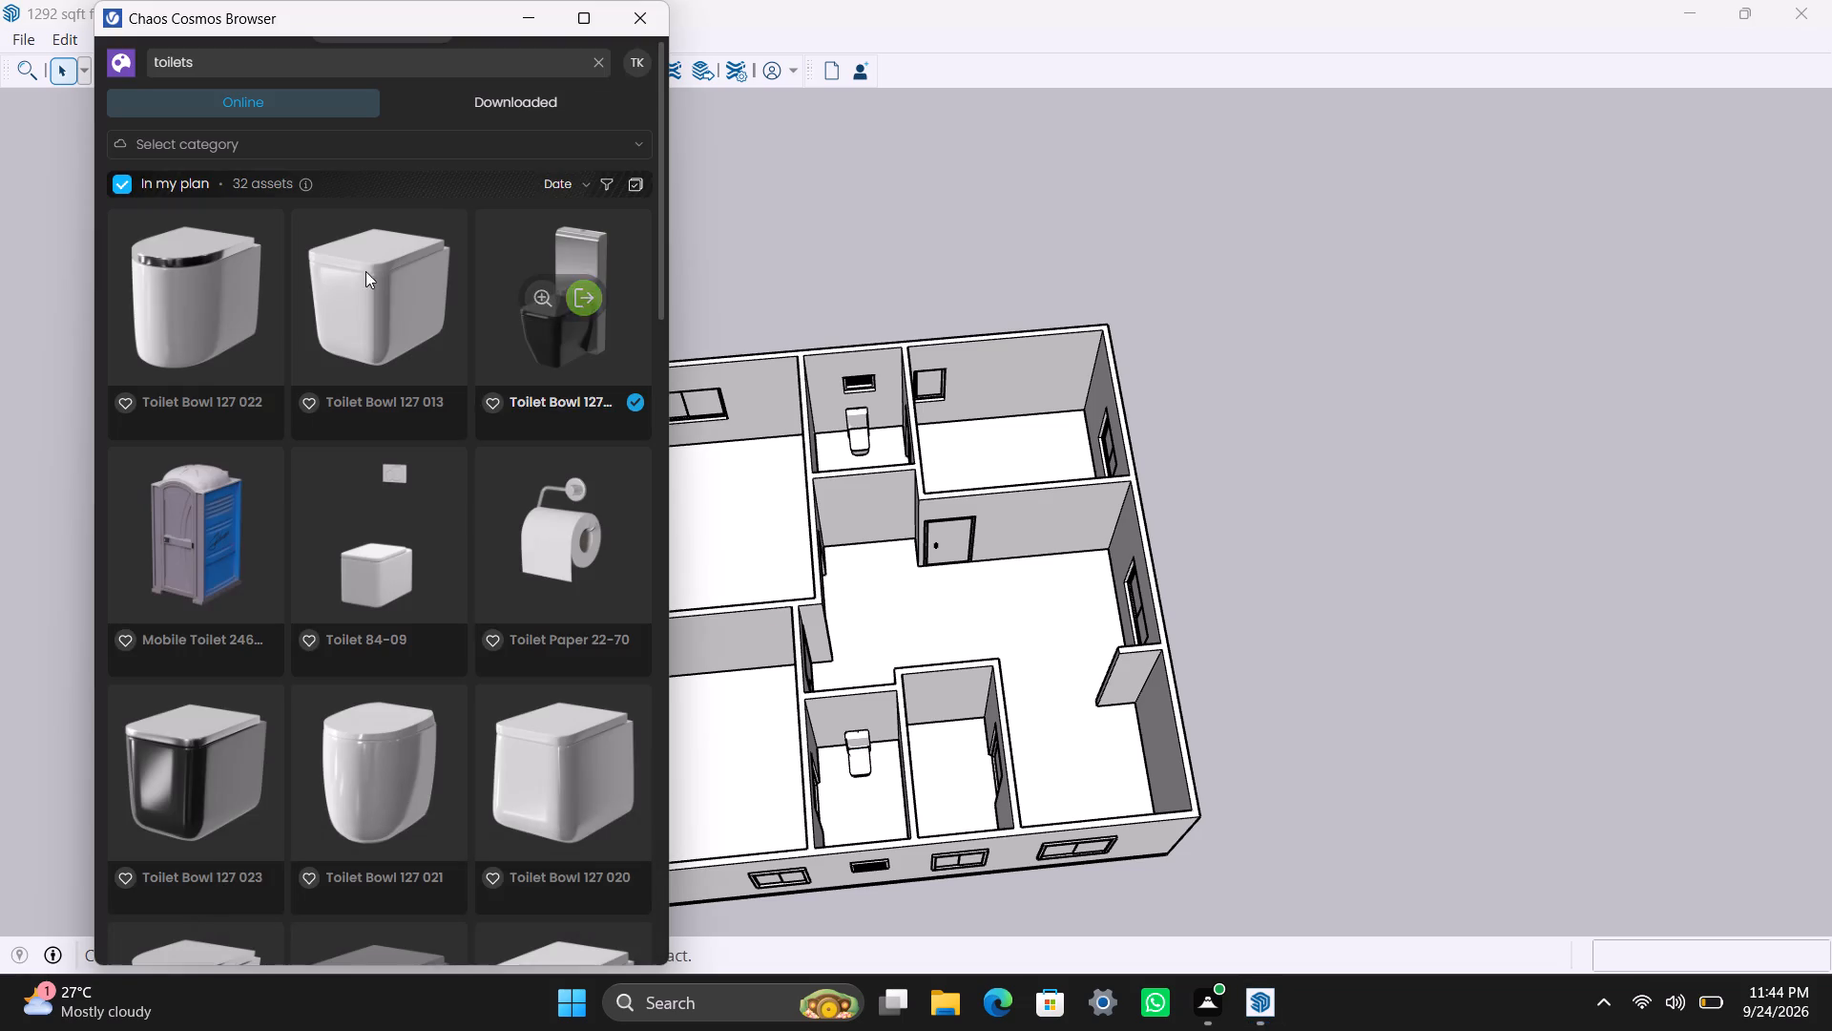
click(269, 65)
drag(269, 61, 138, 76)
key(BackSpace)
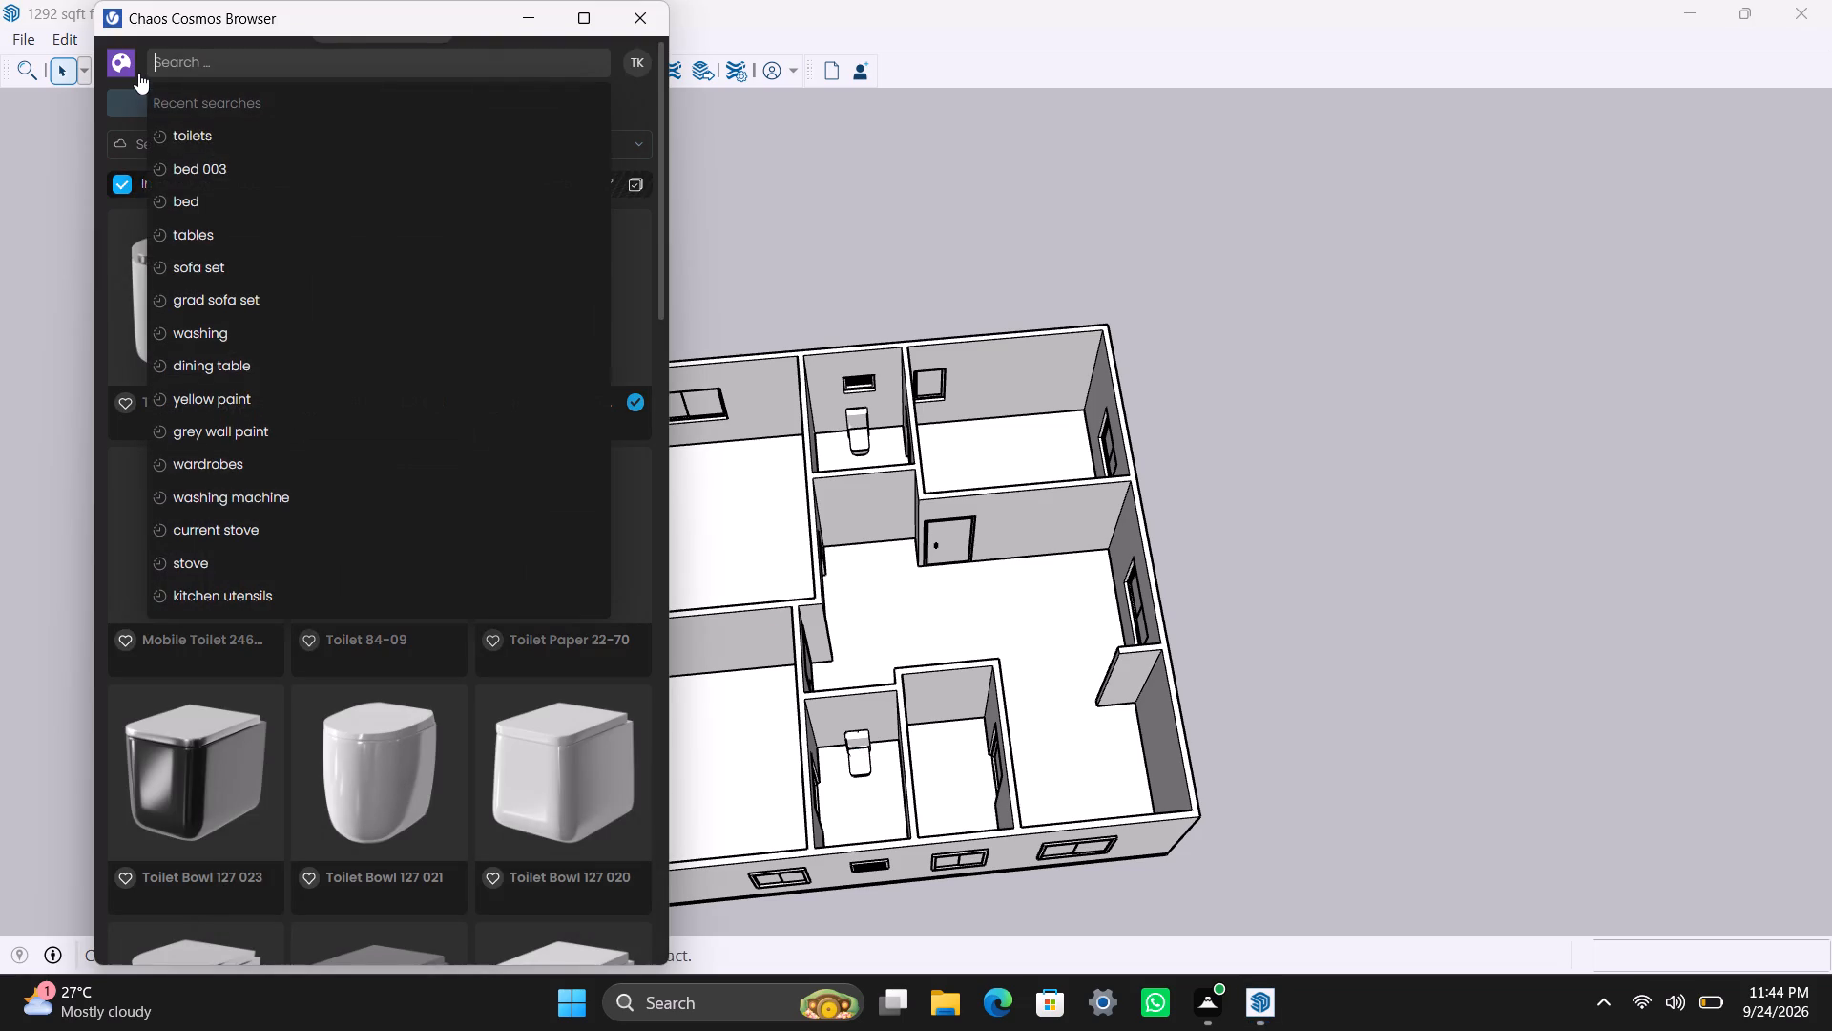
click(238, 270)
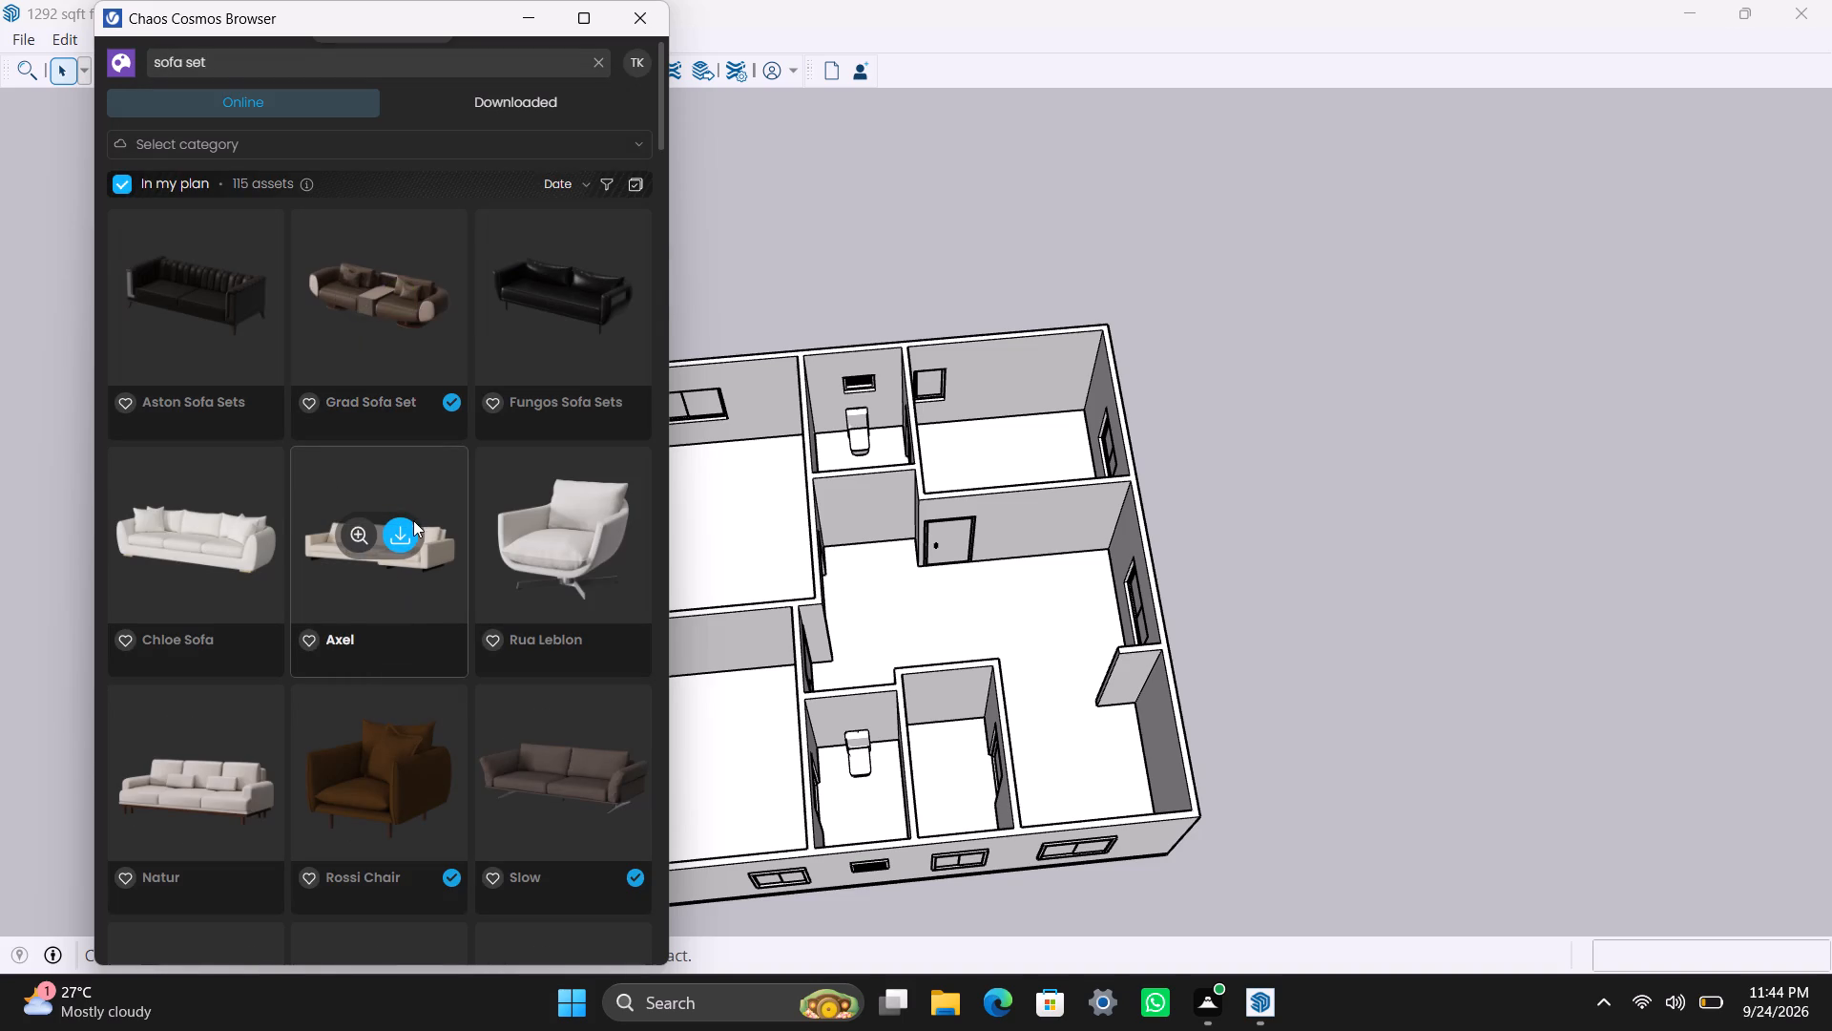
scroll(296, 514, down, 3)
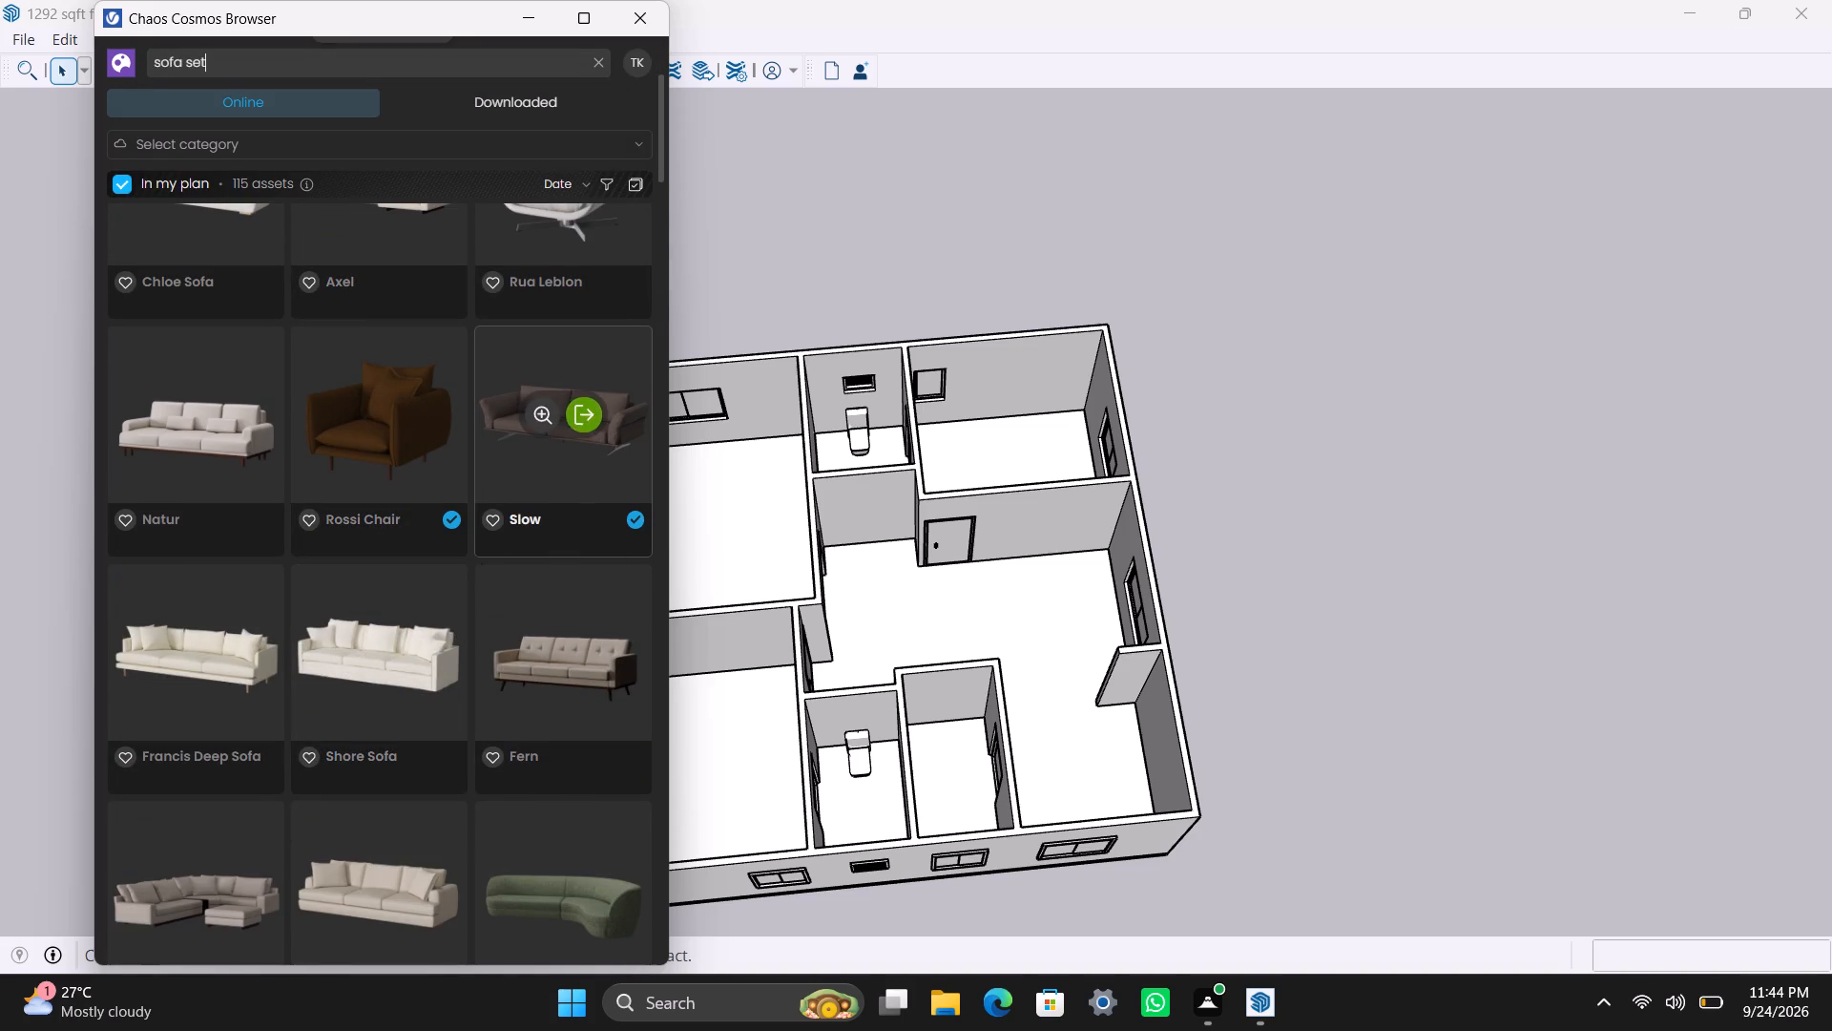
scroll(481, 621, down, 3)
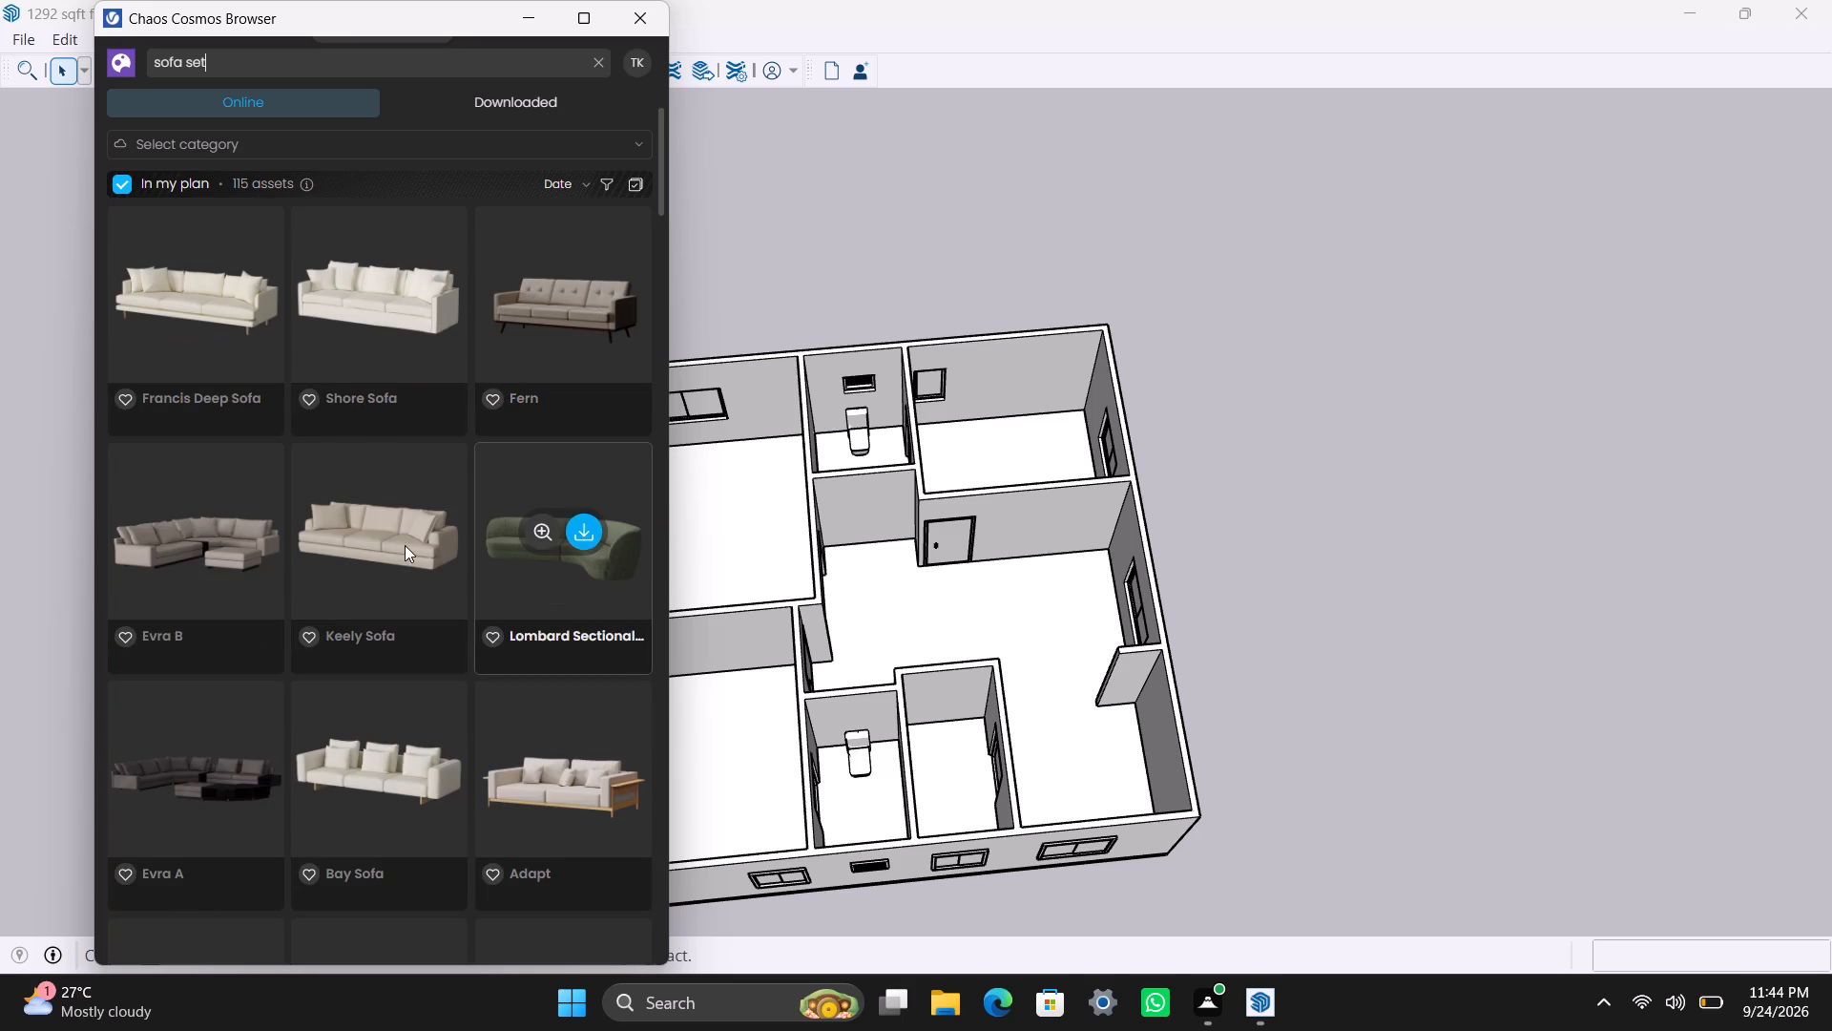
scroll(452, 701, down, 1)
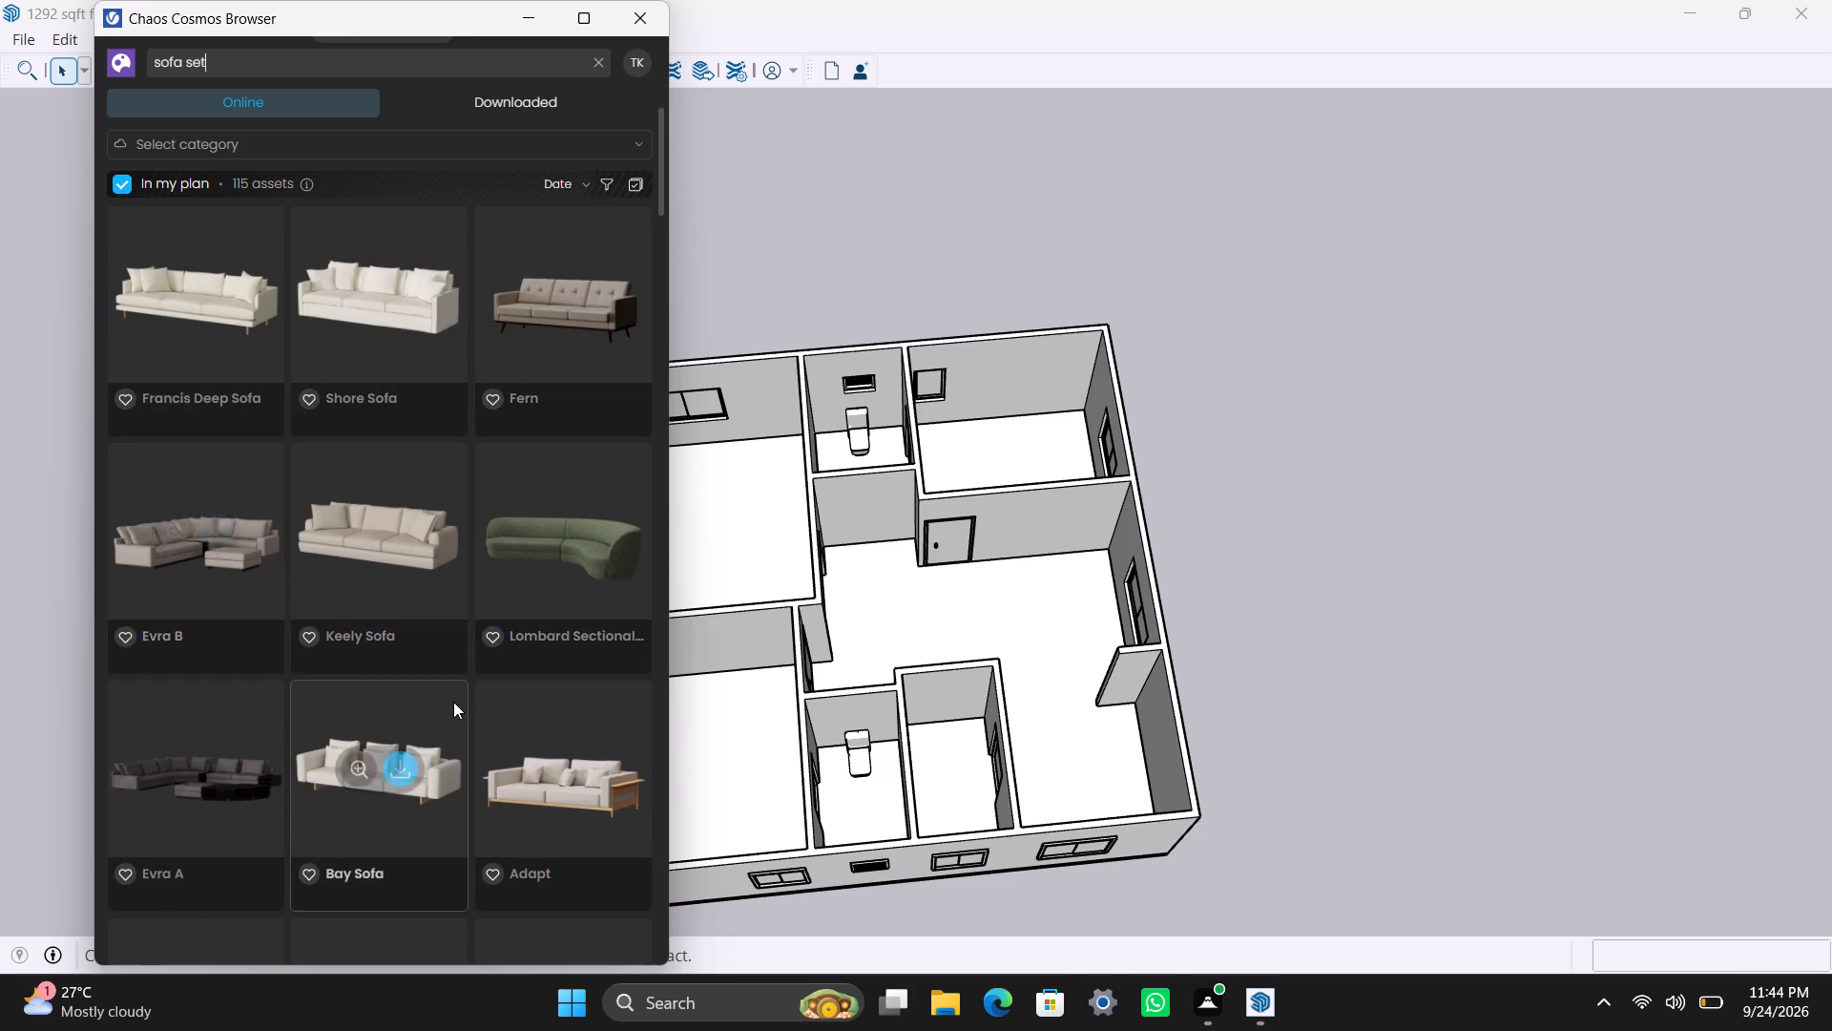
scroll(453, 702, down, 3)
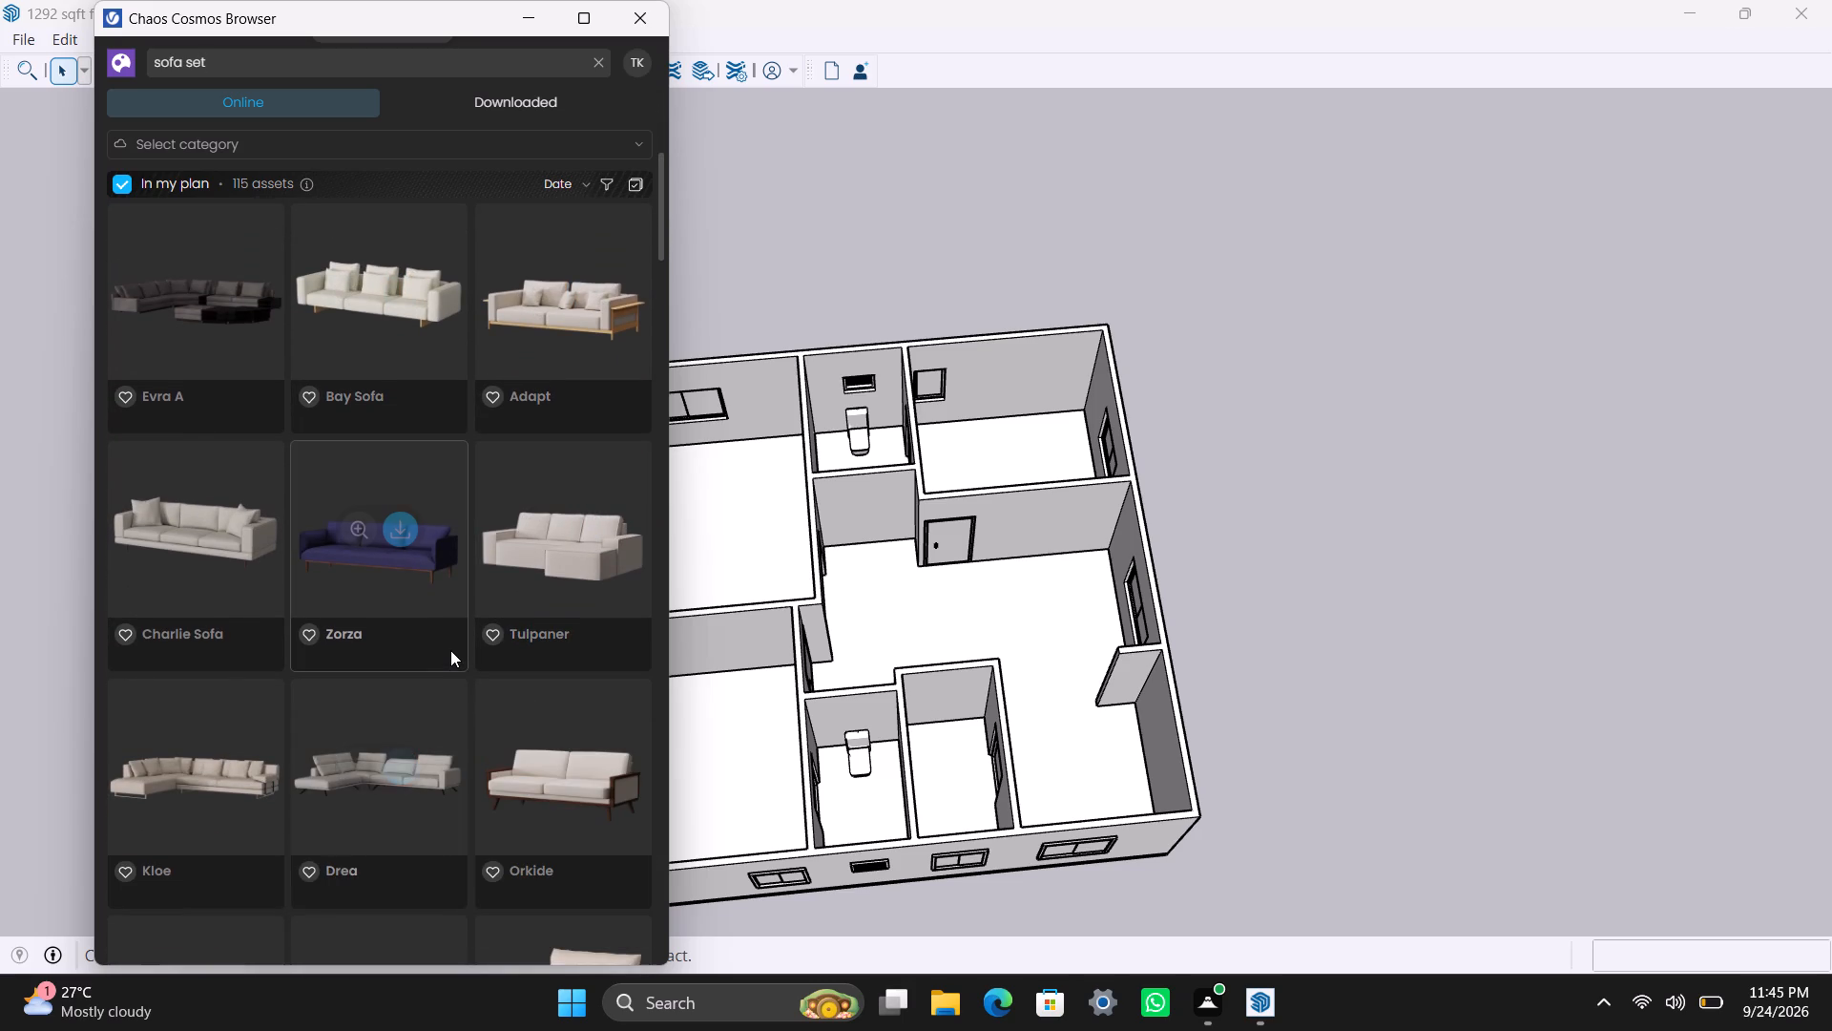
scroll(450, 650, down, 5)
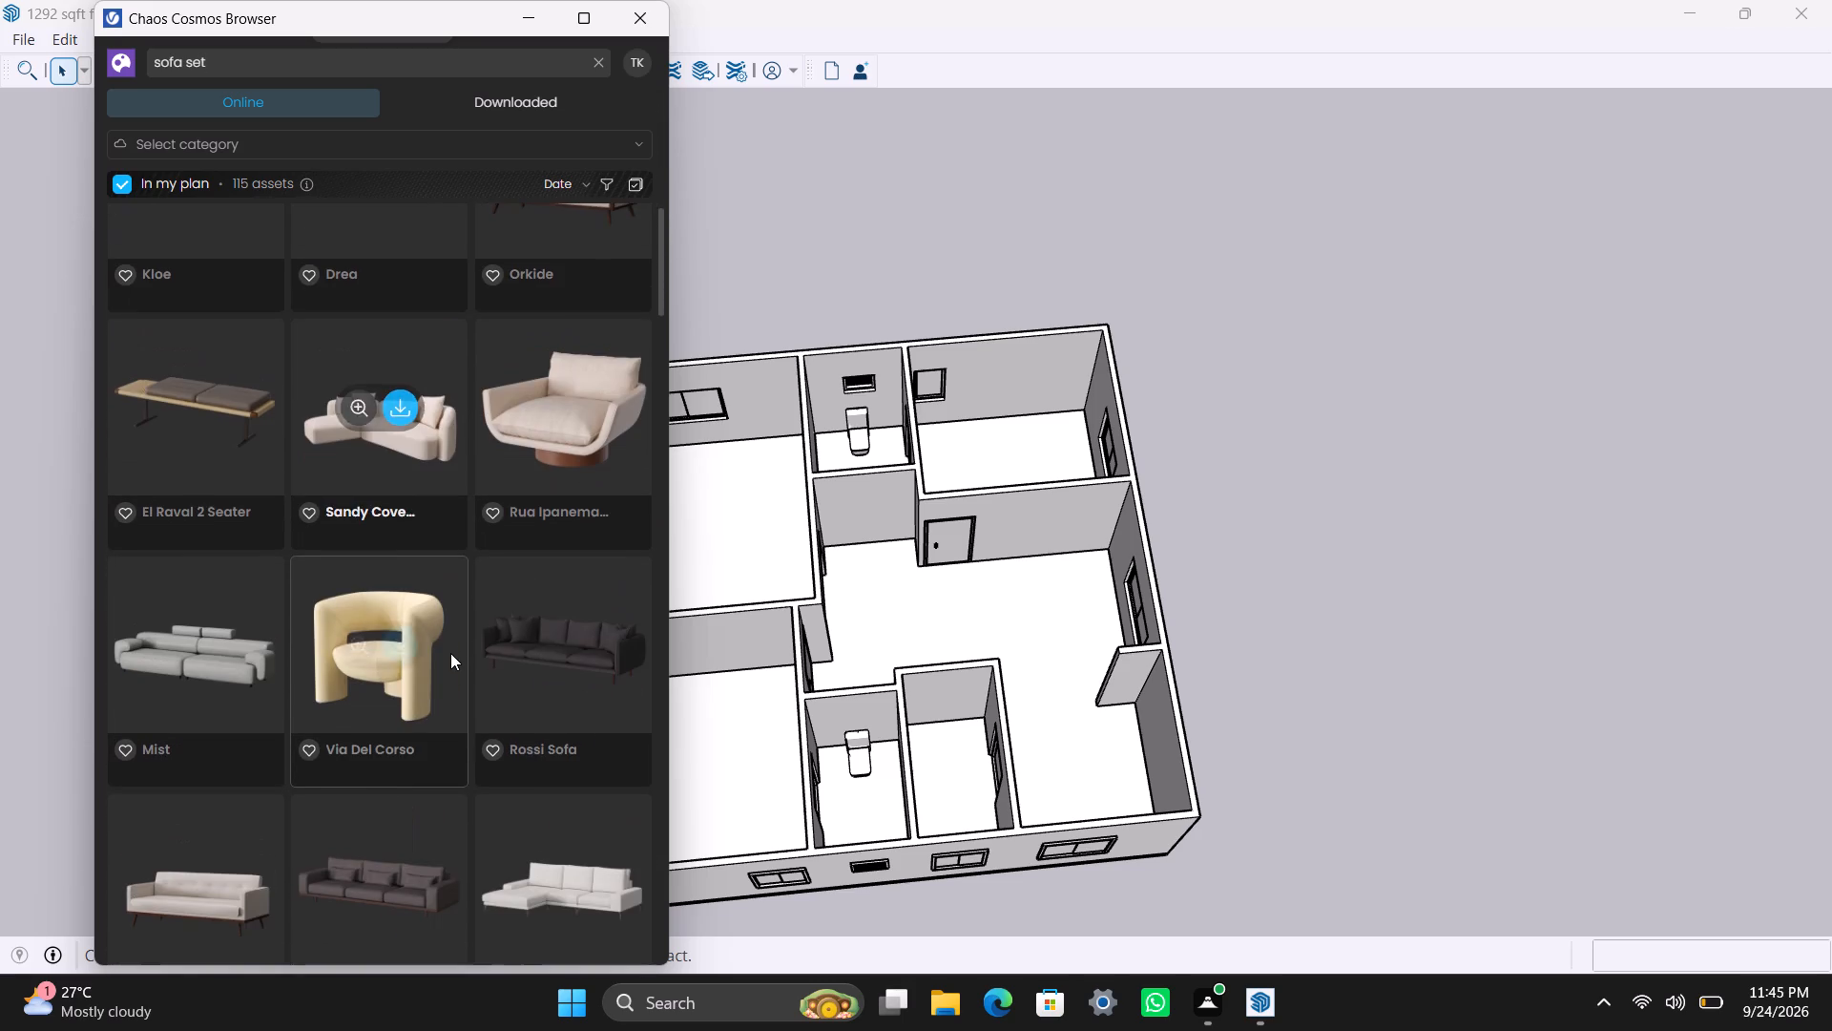
scroll(450, 653, down, 2)
scroll(450, 653, up, 6)
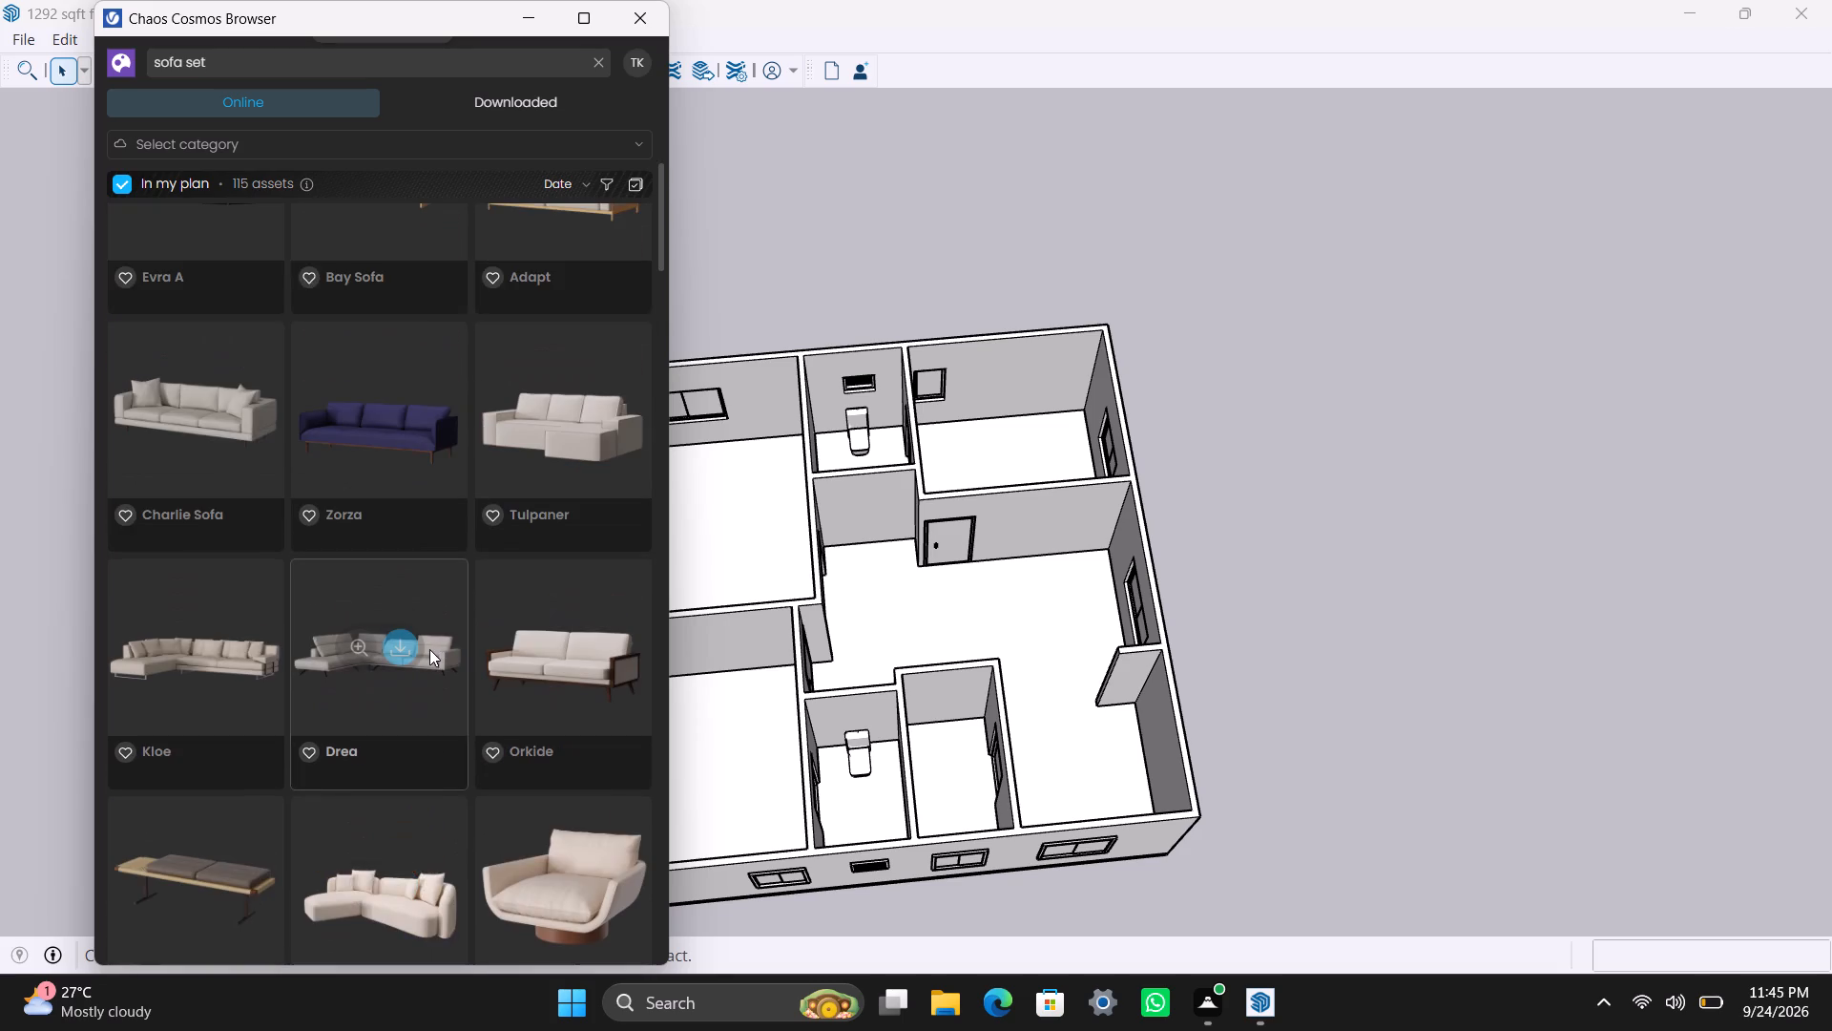
scroll(402, 652, up, 6)
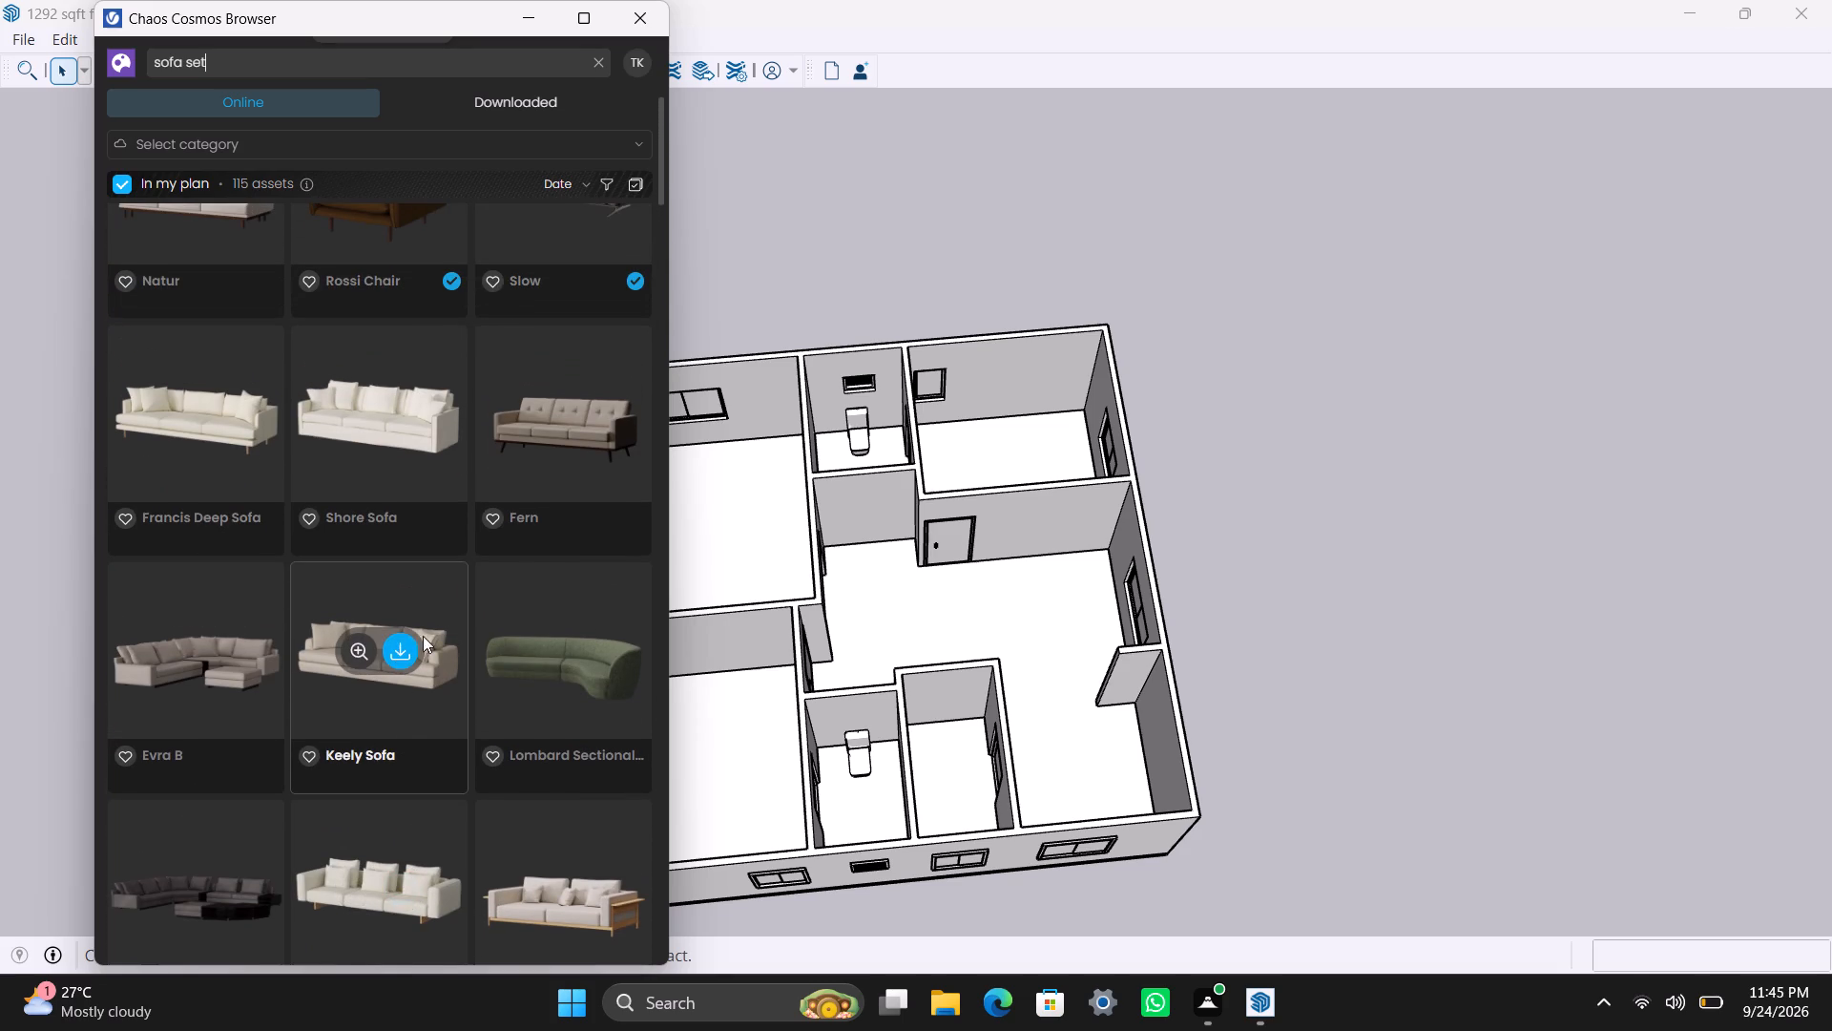
scroll(493, 544, up, 2)
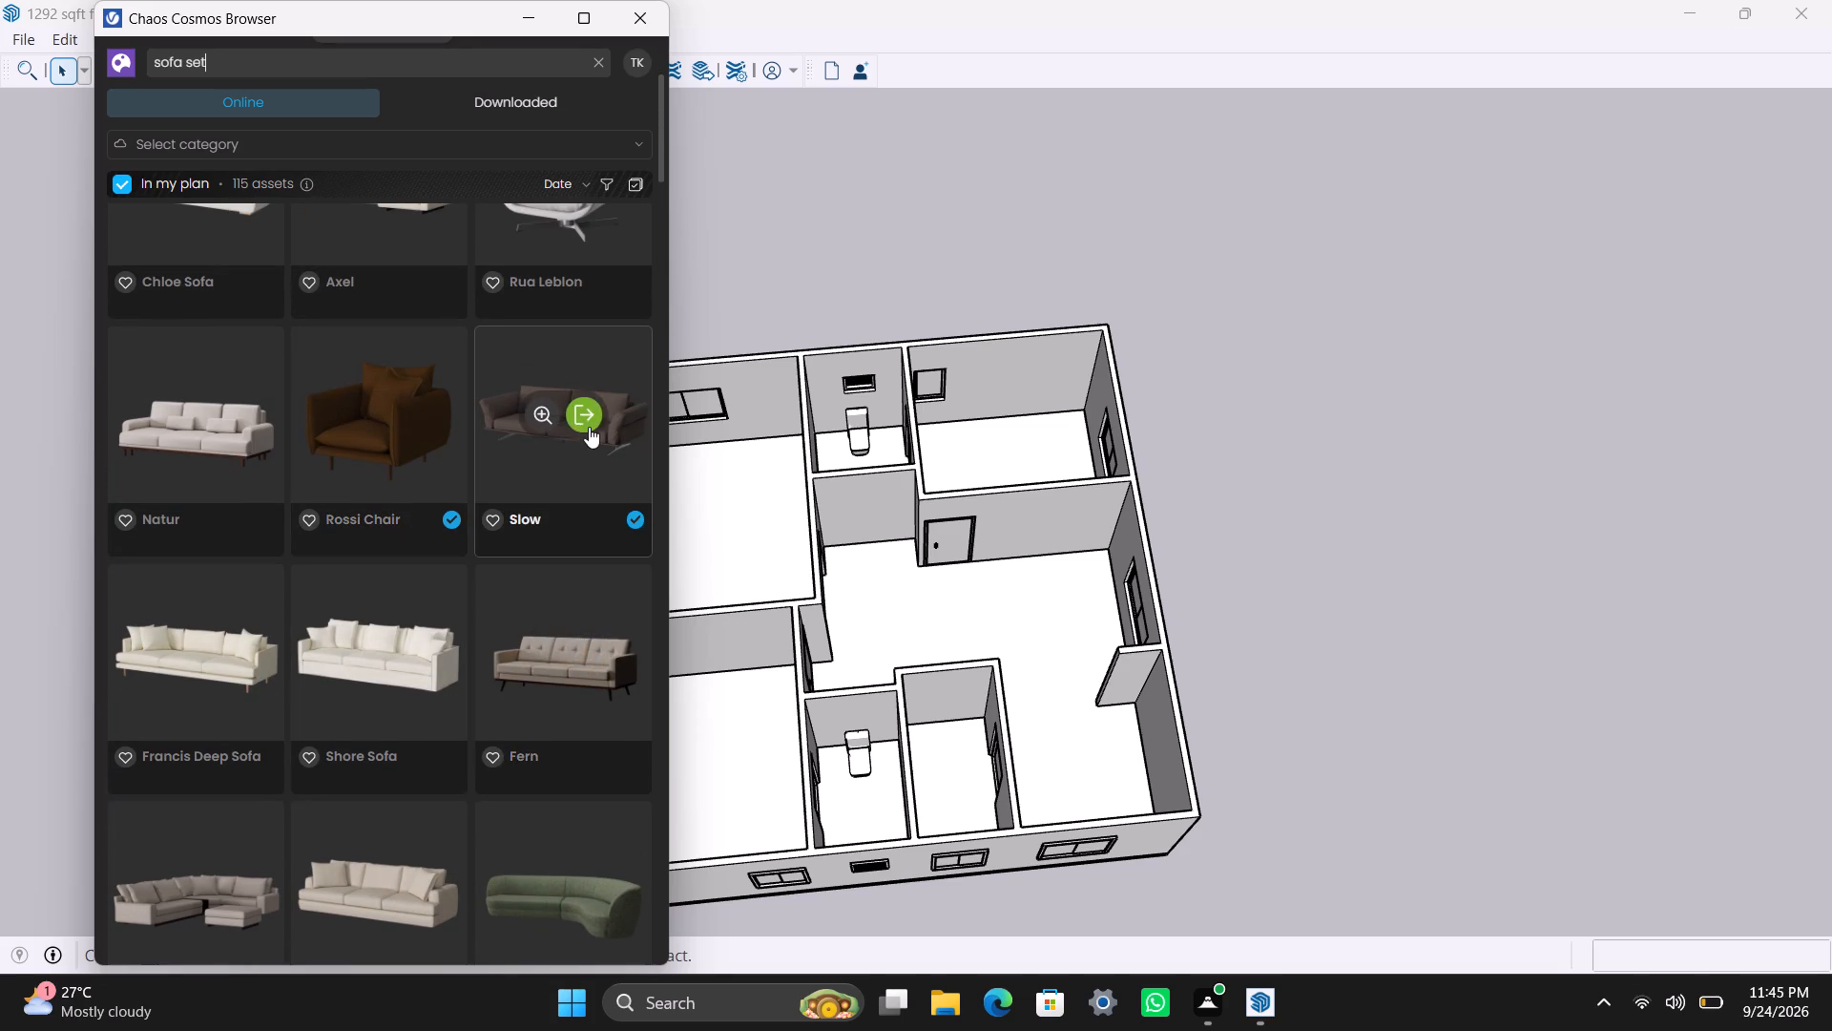
click(589, 425)
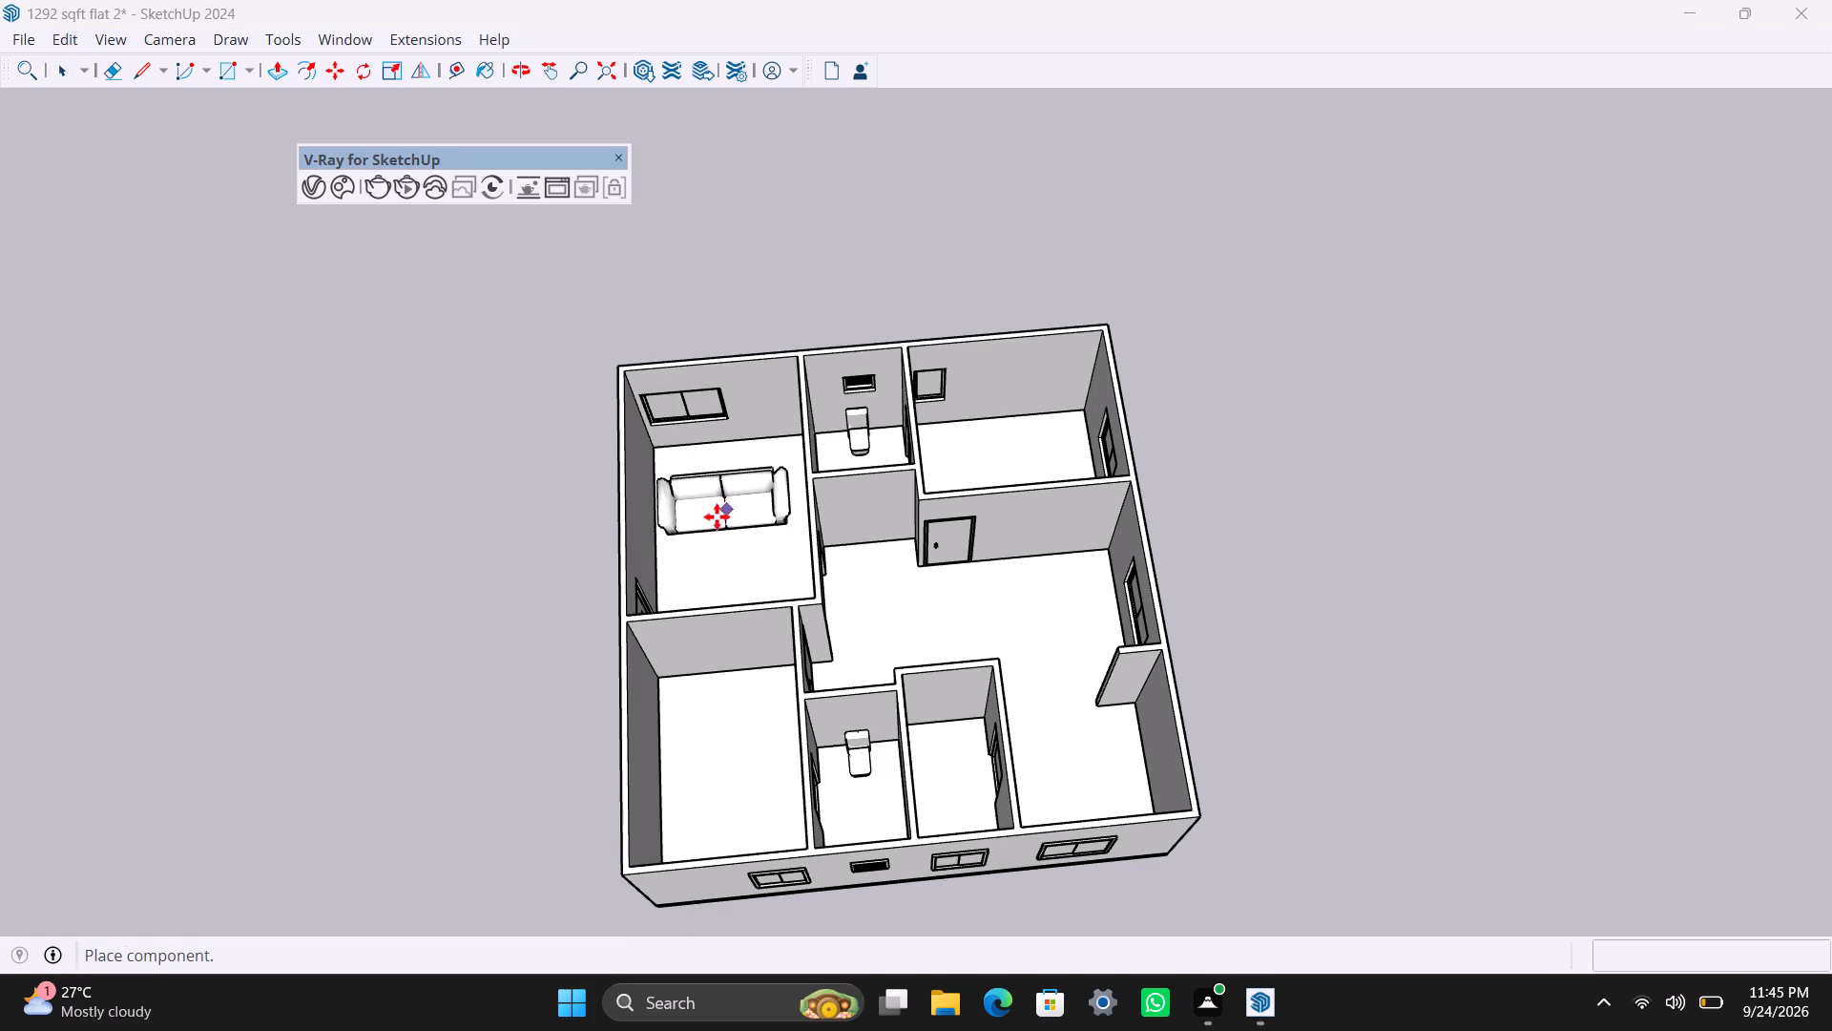
click(734, 467)
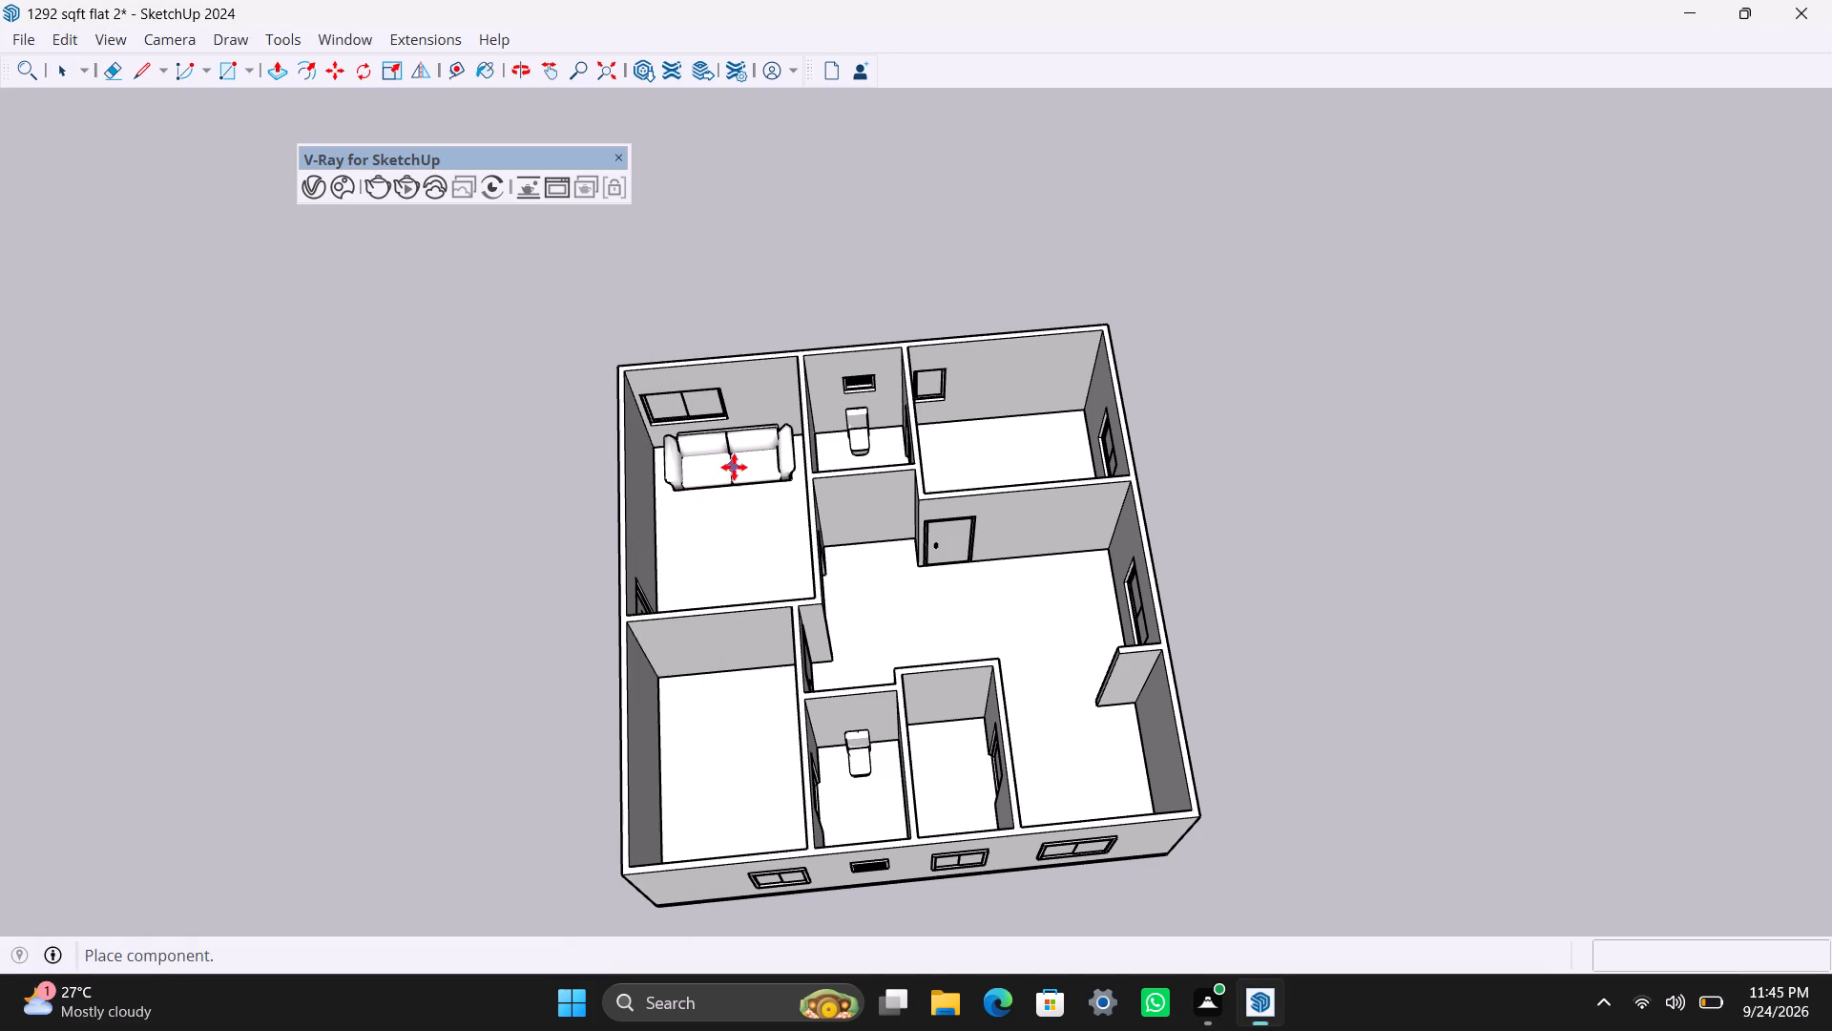
key(space)
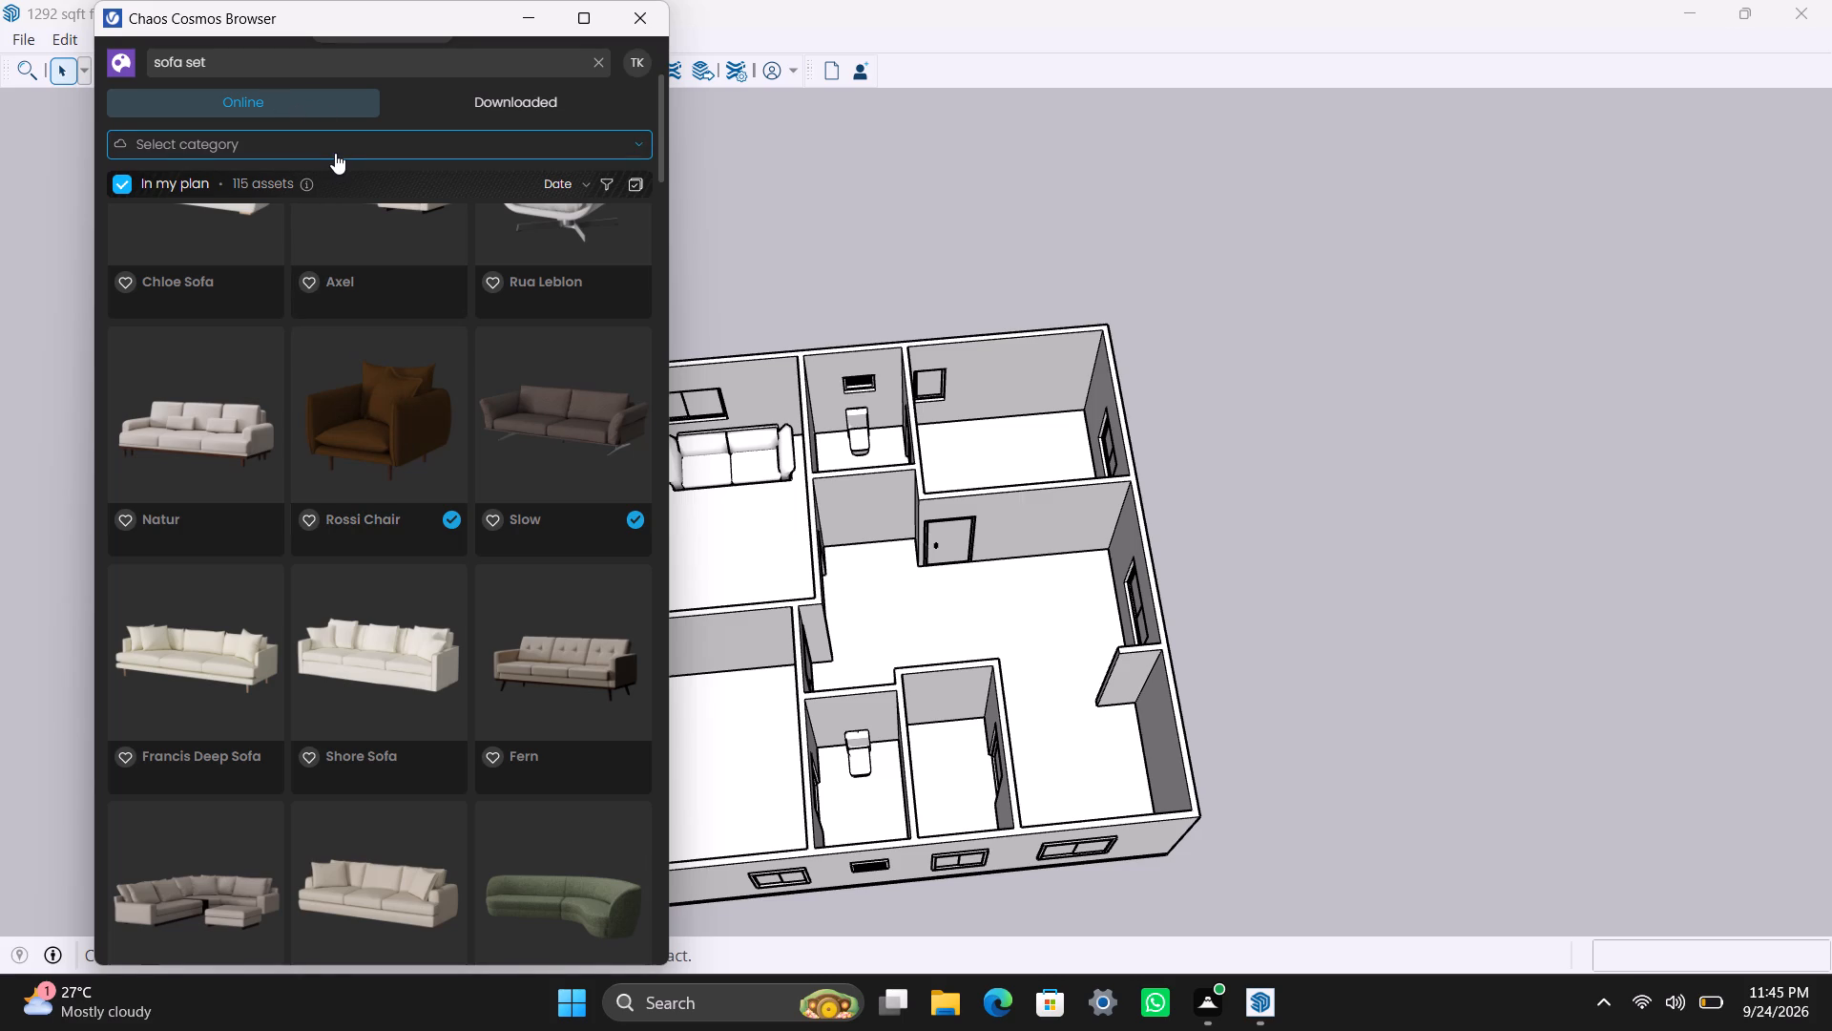
Search Cosmos for "tables" and place one downloaded Toy Table Set in the central hall, near the side-wall window.
click(307, 72)
key(BackSpace)
key(BackSpace)
key(BackSpace)
key(BackSpace)
key(BackSpace)
key(BackSpace)
key(BackSpace)
key(BackSpace)
key(BackSpace)
key(BackSpace)
key(BackSpace)
key(BackSpace)
key(BackSpace)
key(BackSpace)
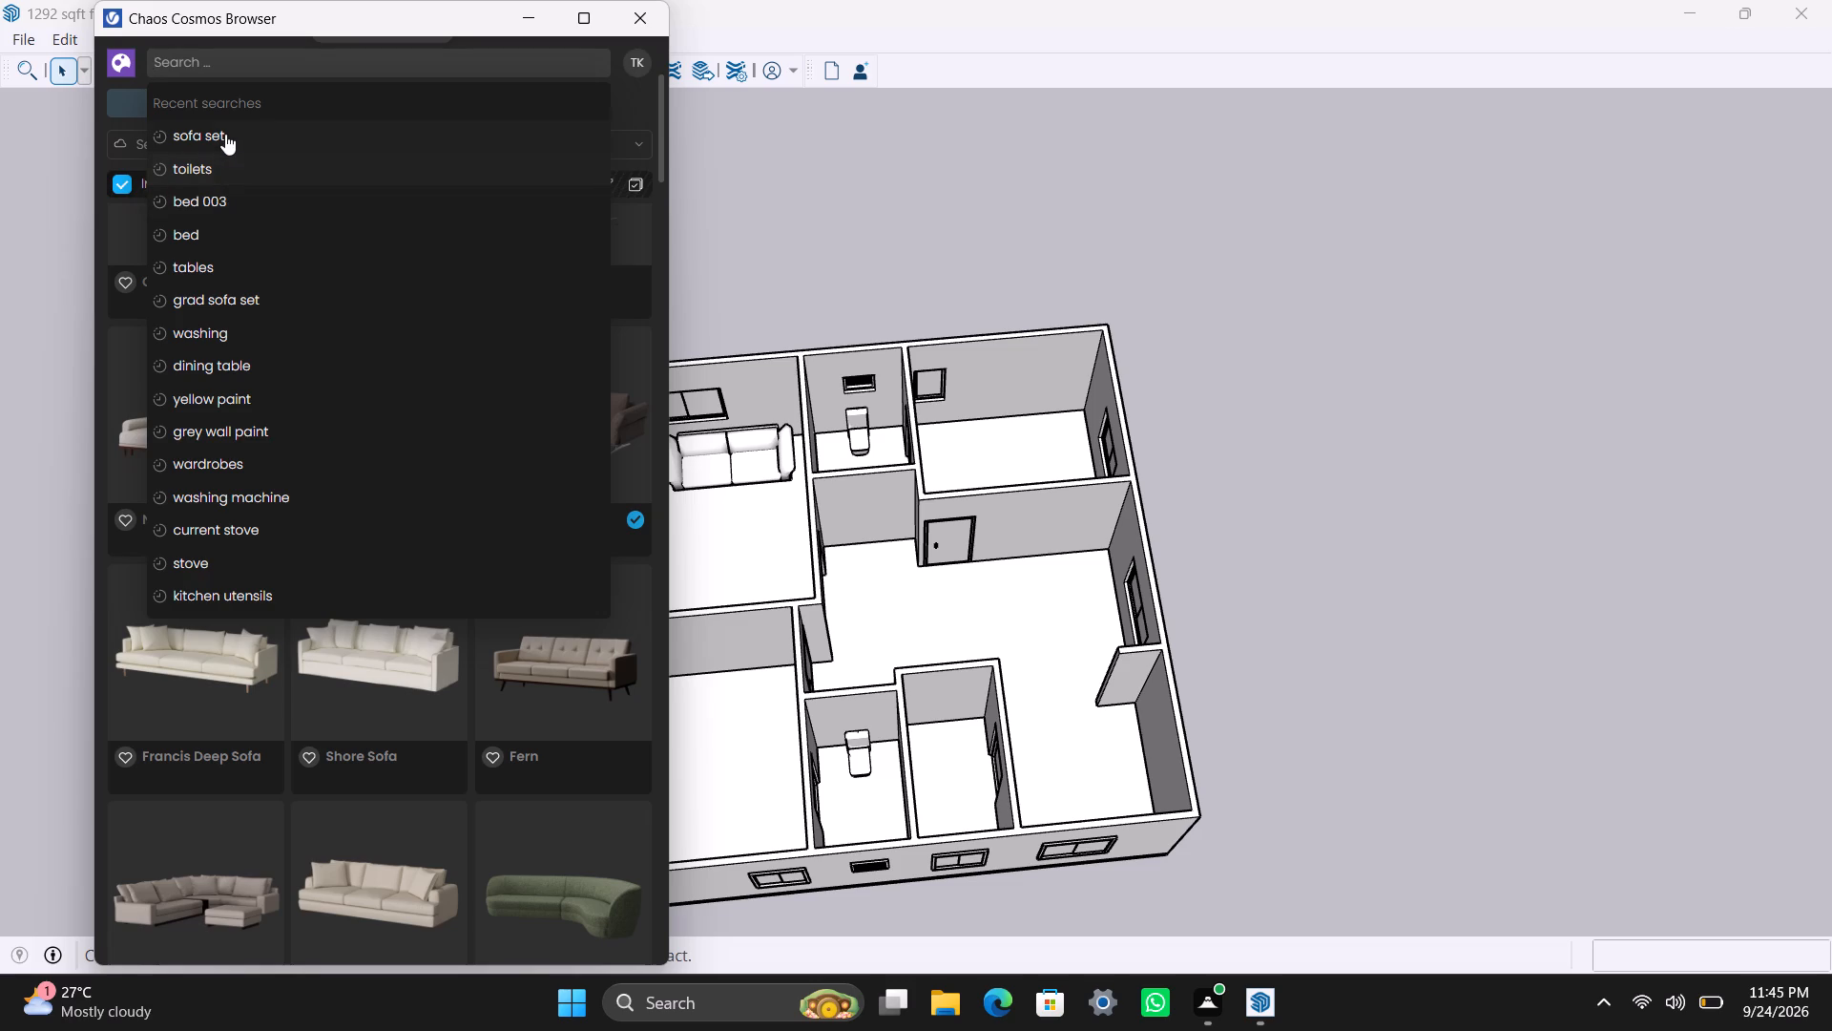
click(217, 264)
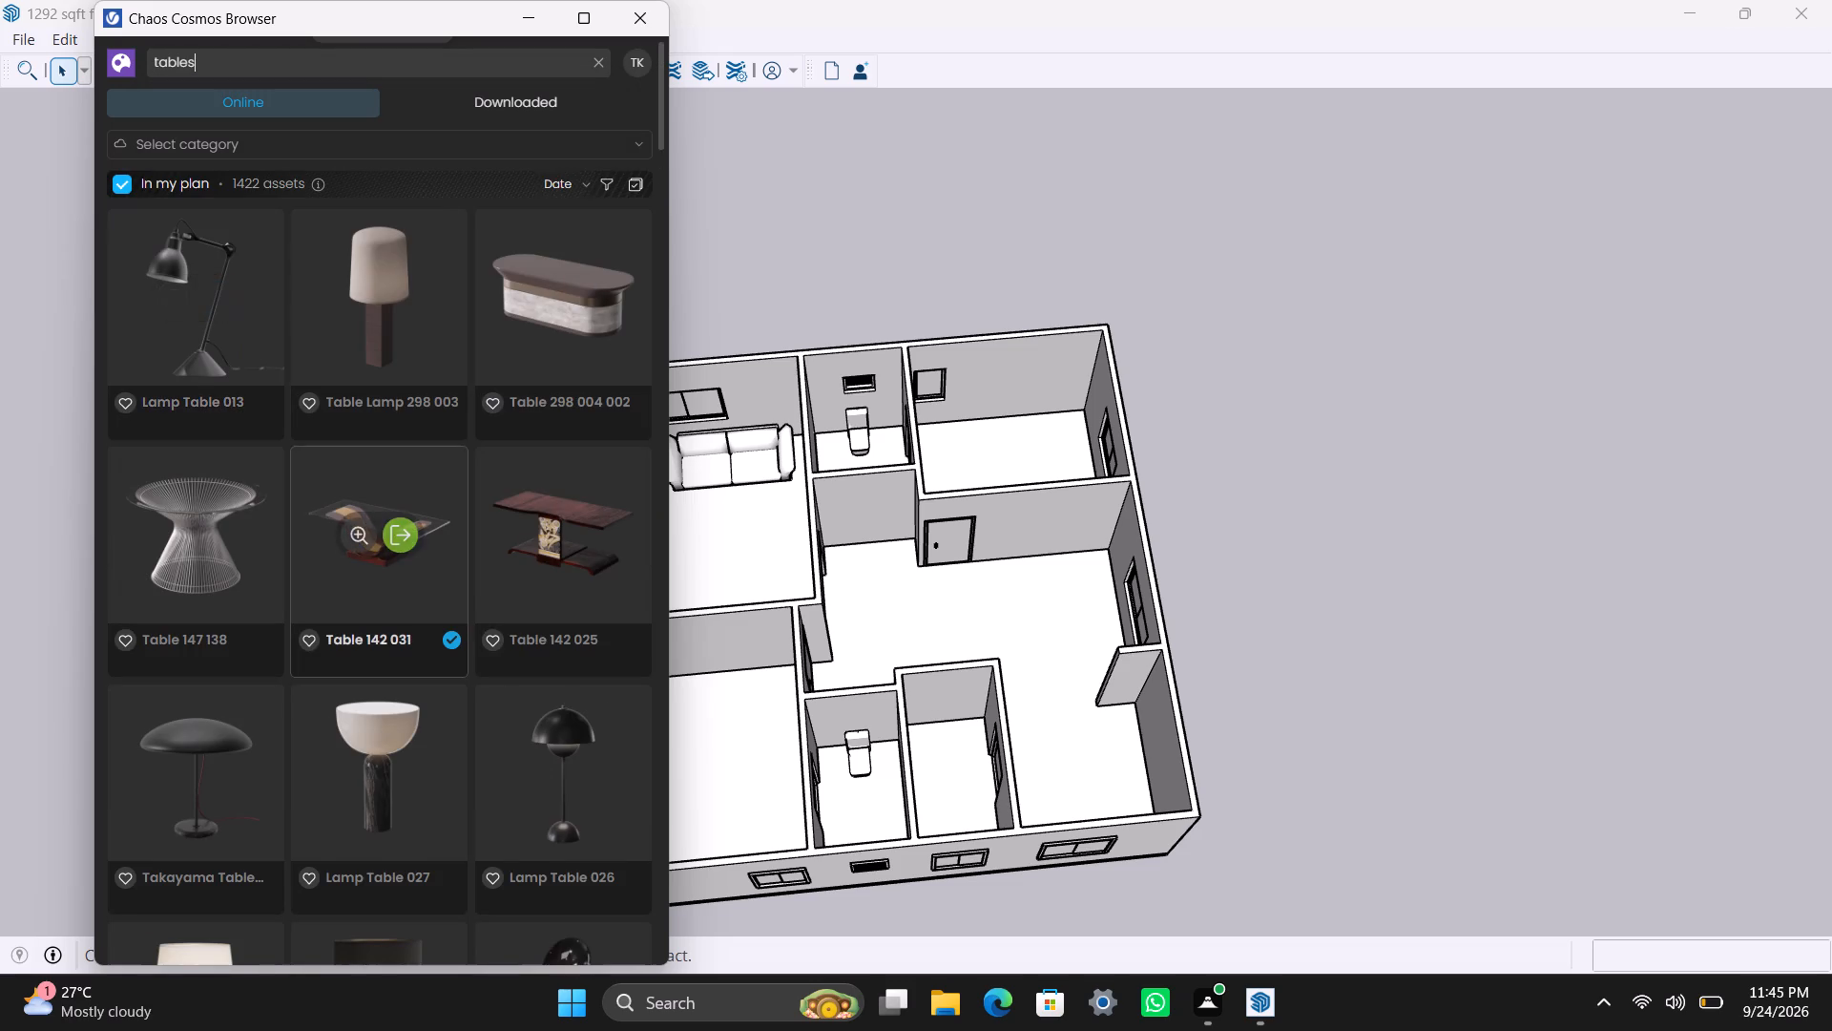
scroll(369, 502, down, 2)
click(489, 93)
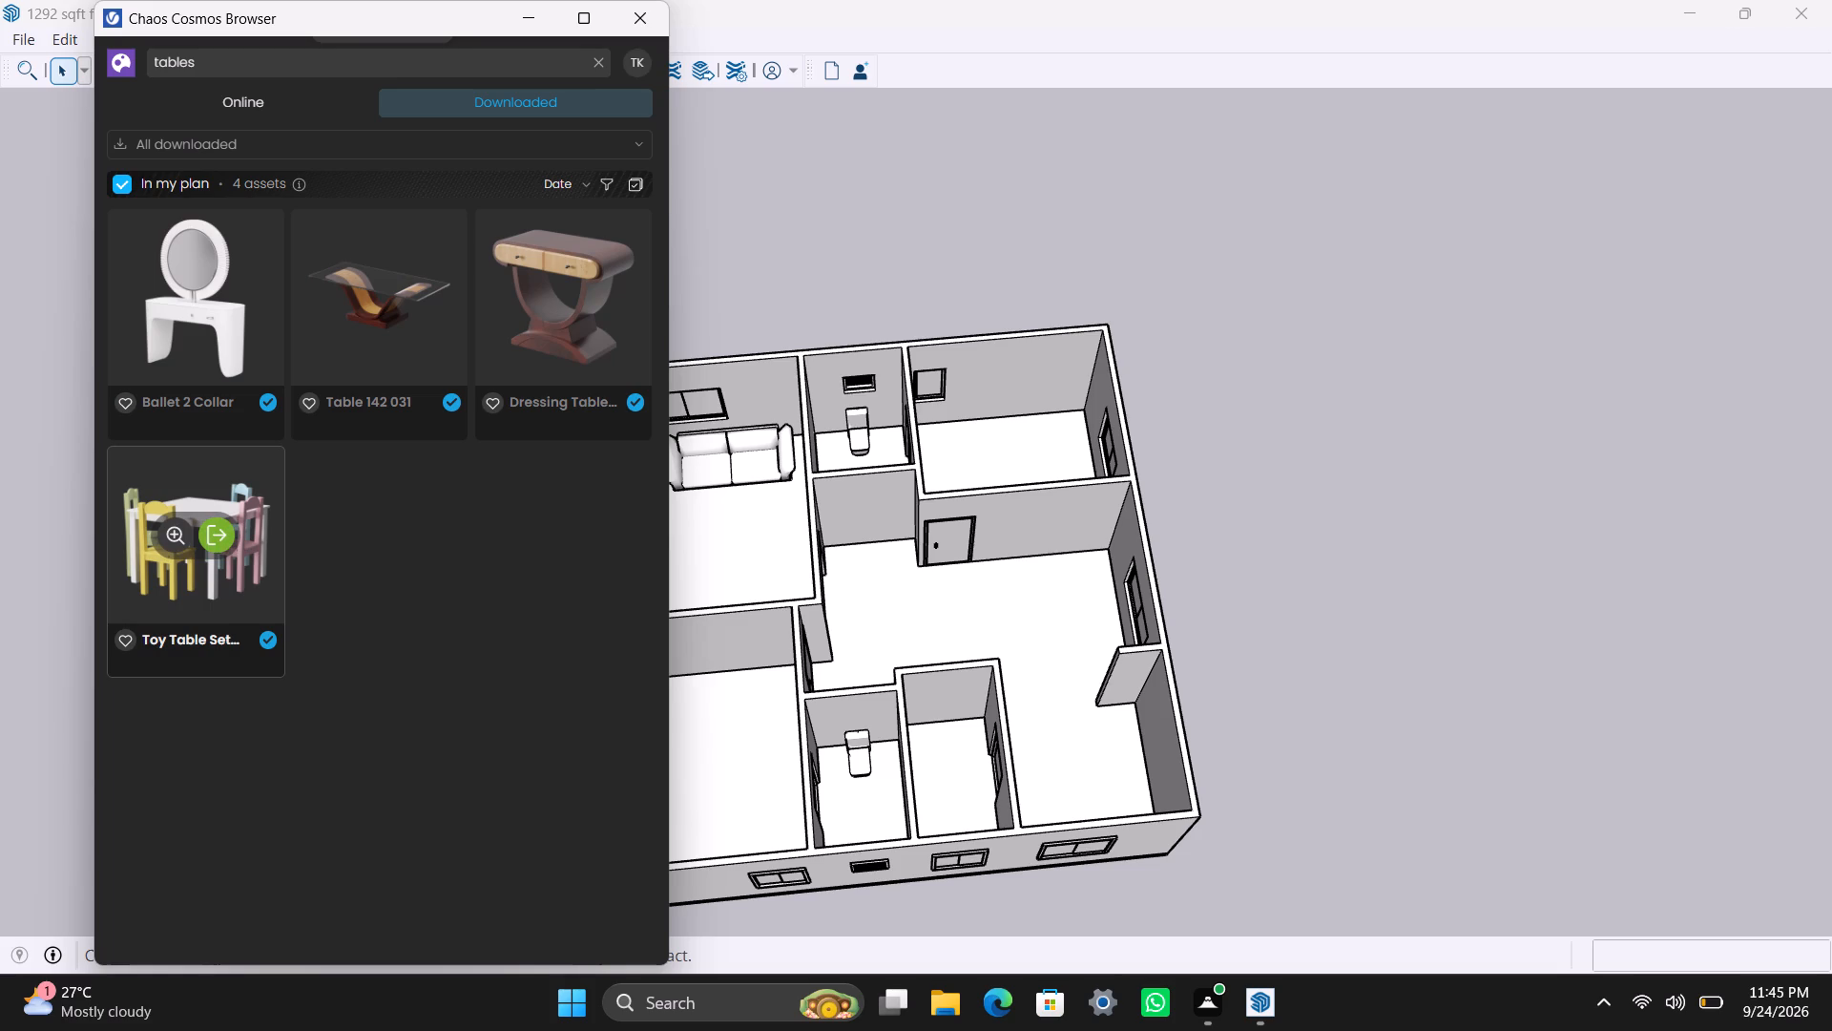
click(220, 543)
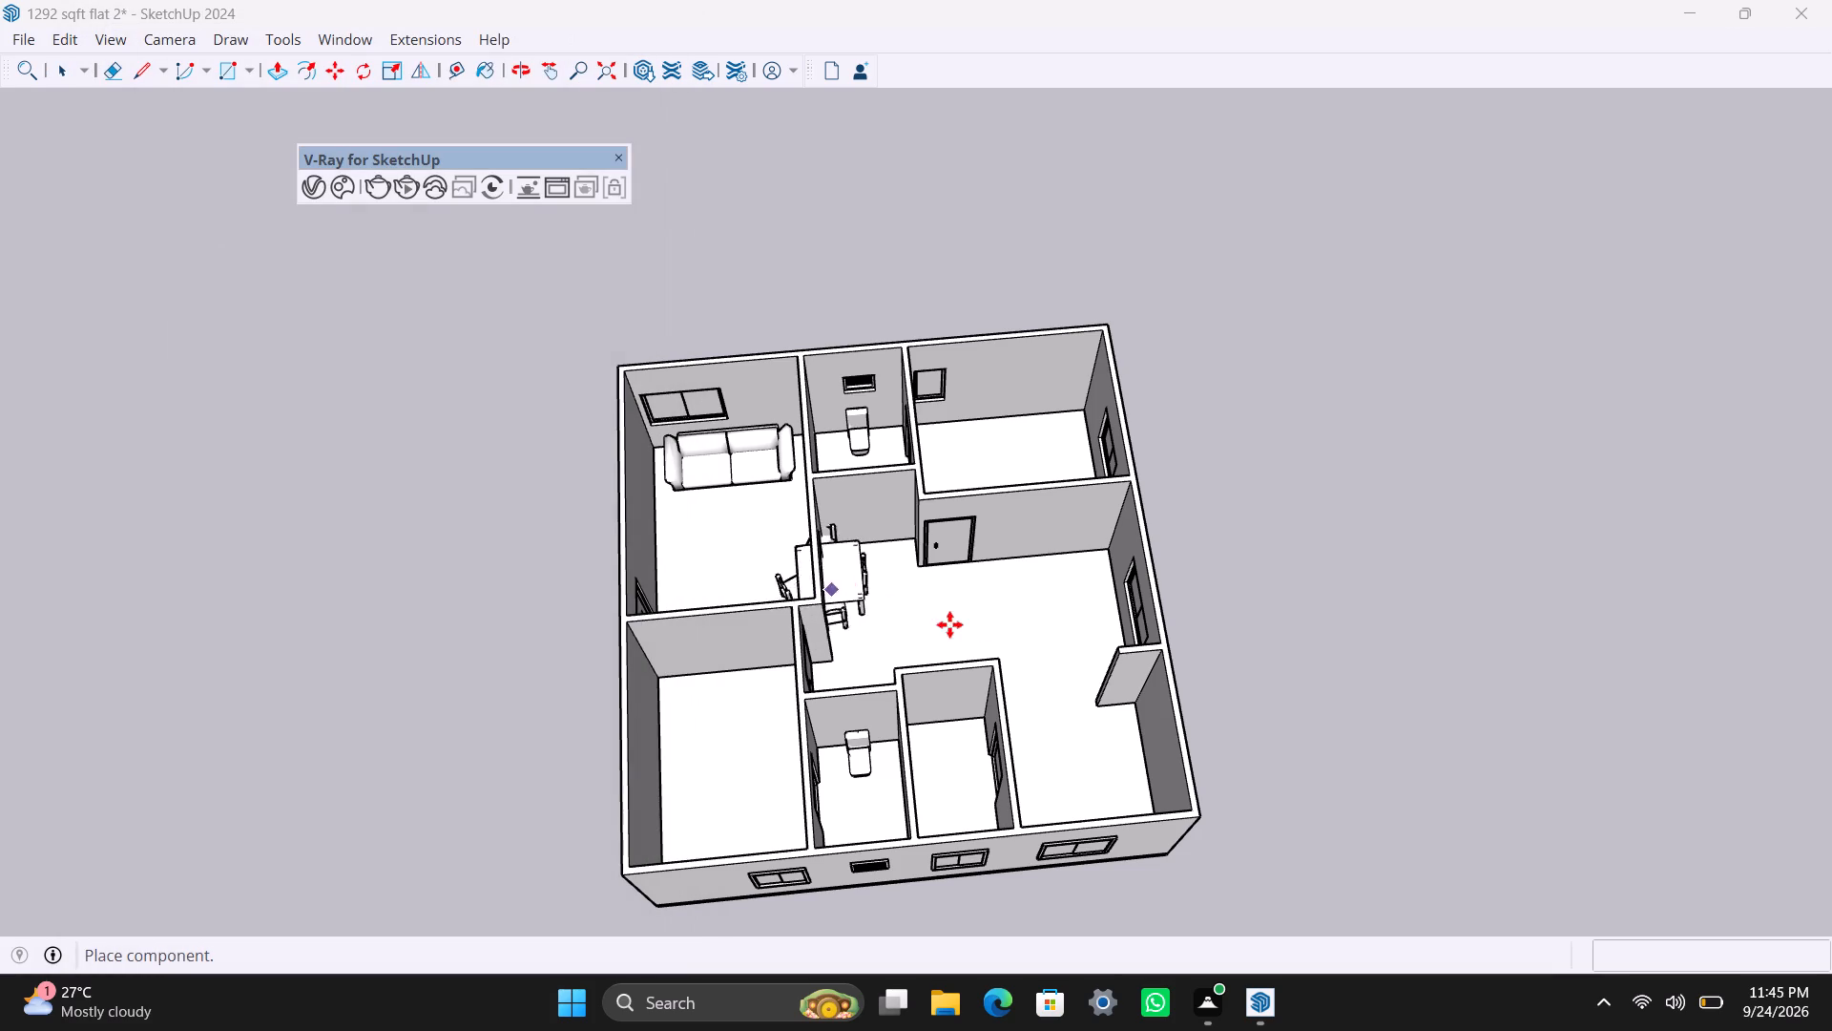
scroll(1058, 630, up, 1)
middle_drag(1031, 639, 962, 775)
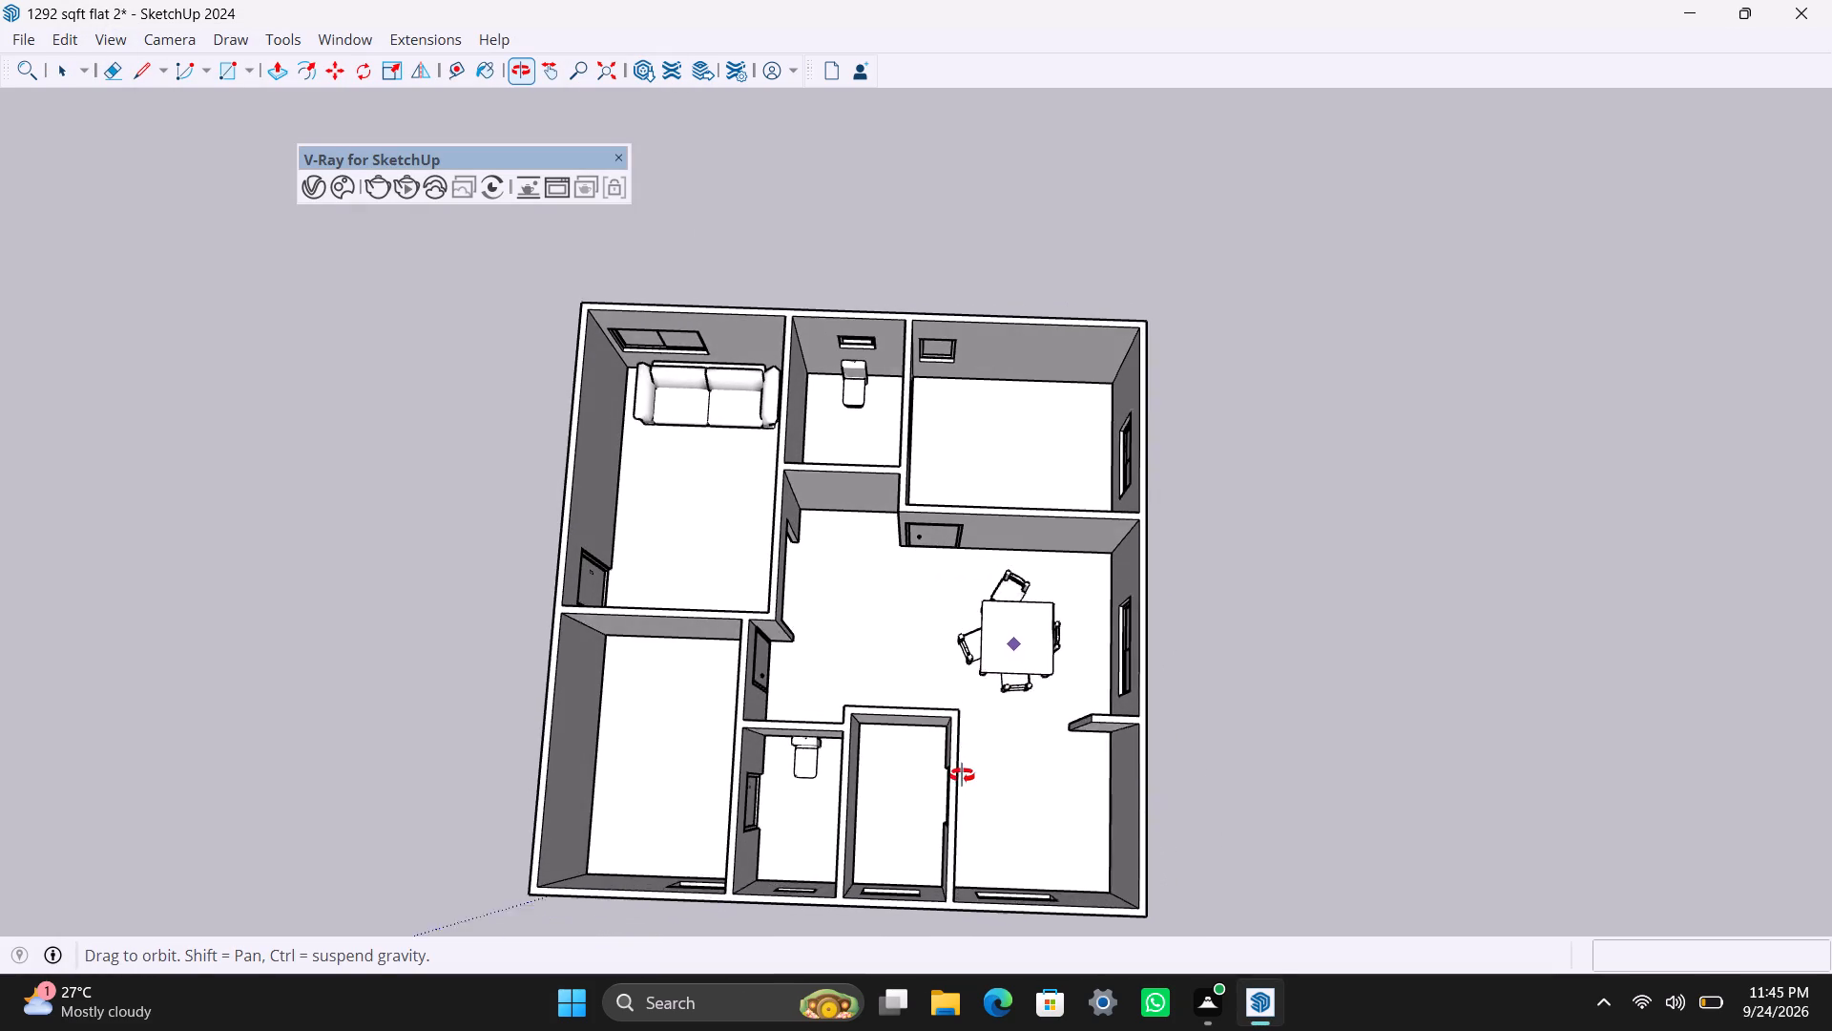
middle_drag(962, 775, 963, 780)
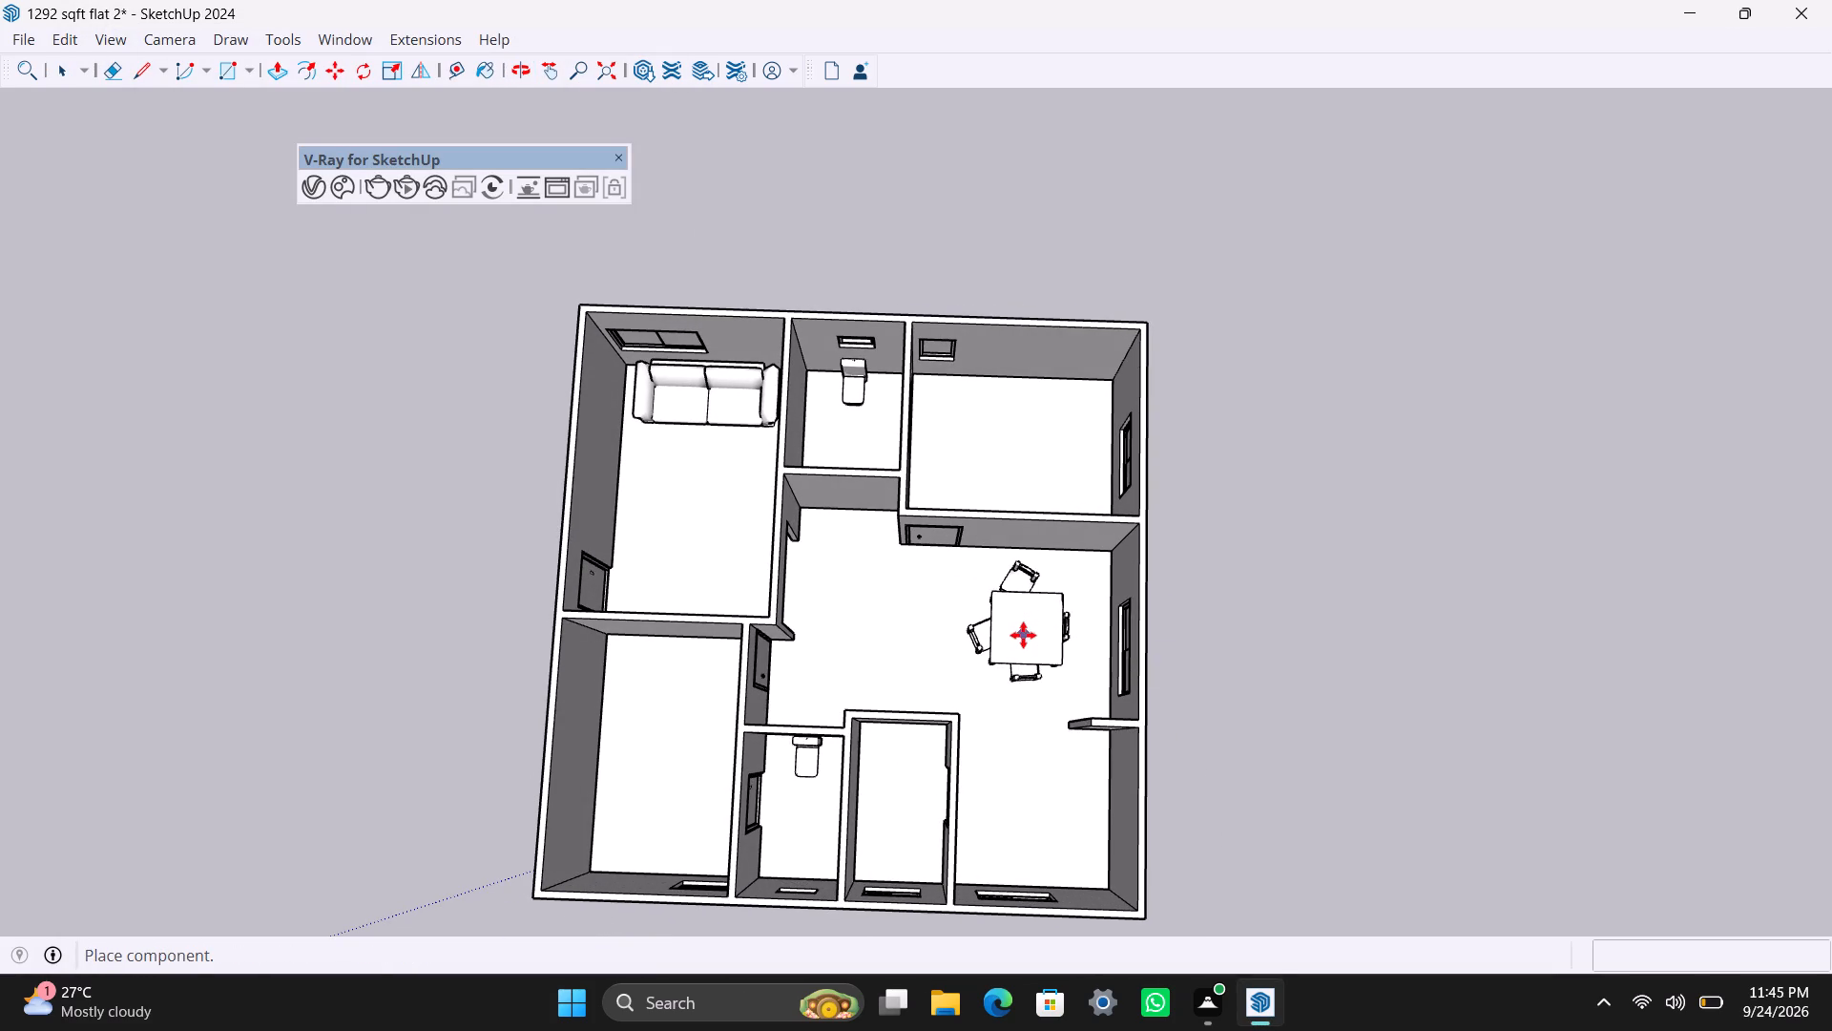
click(1034, 629)
key(space)
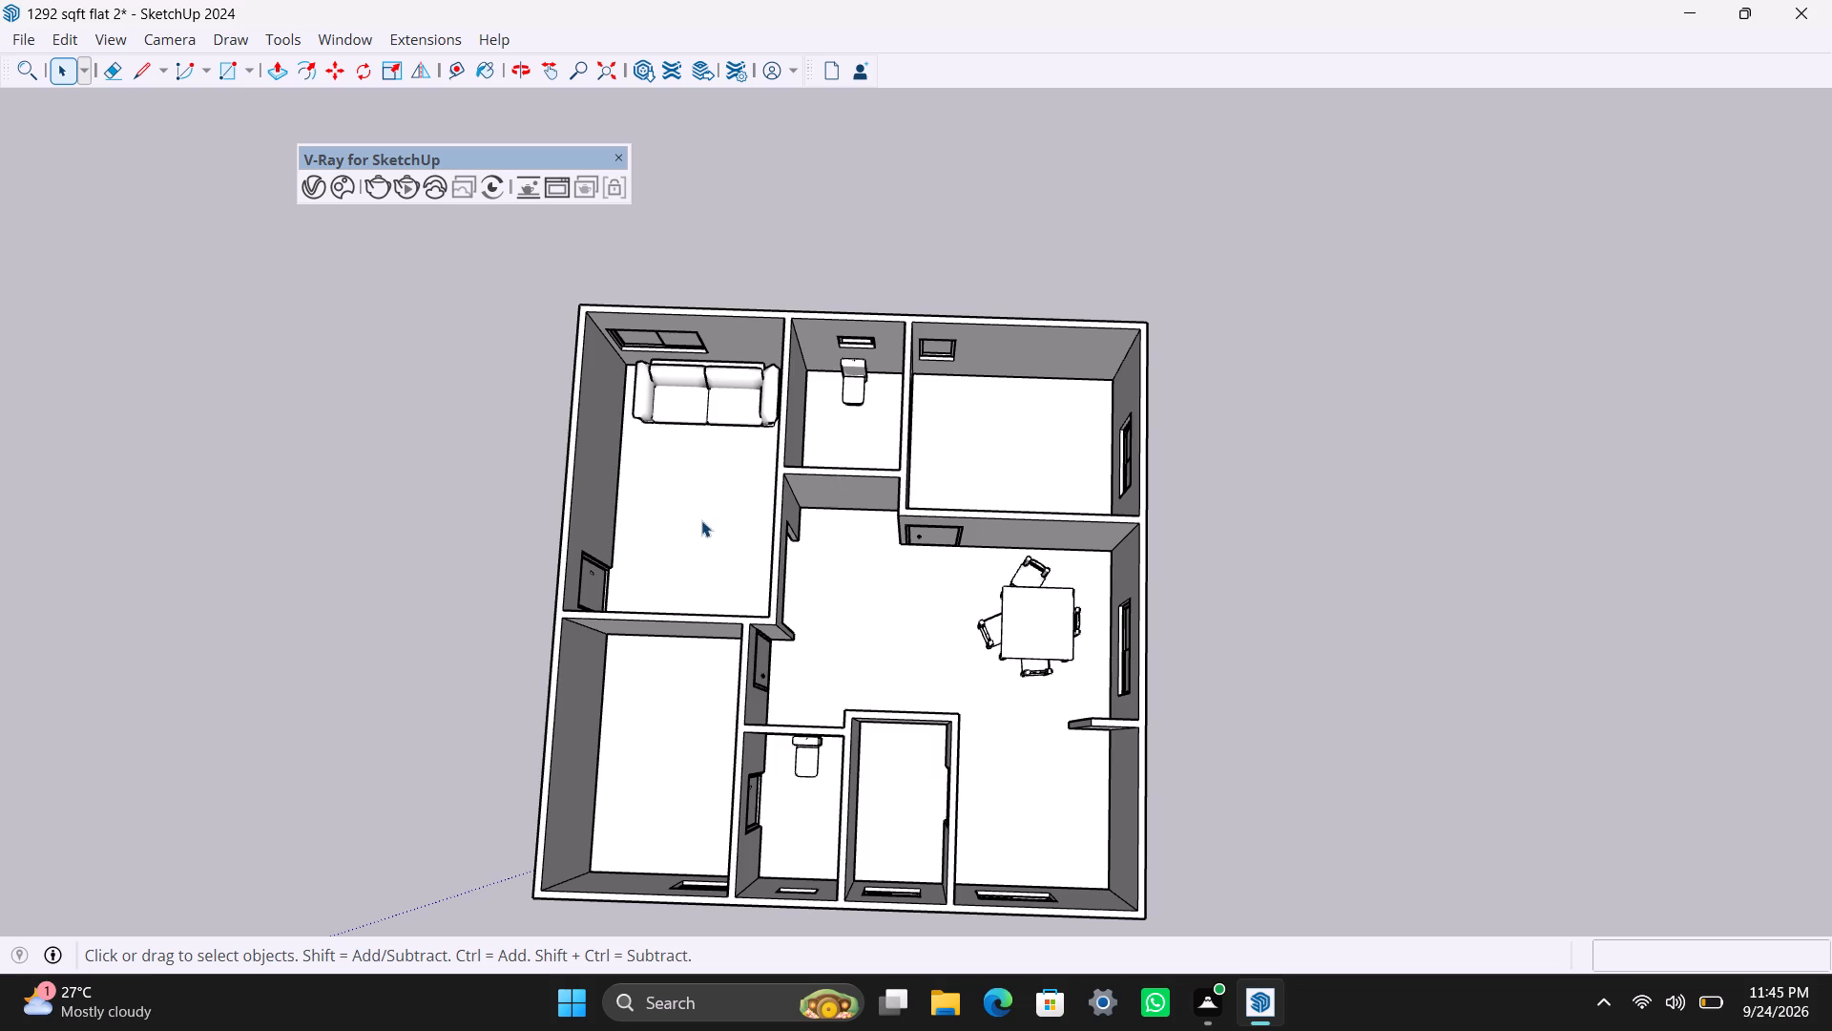
Place one downloaded Table 142 031 in front of the sofa in the rear corner room.
click(331, 184)
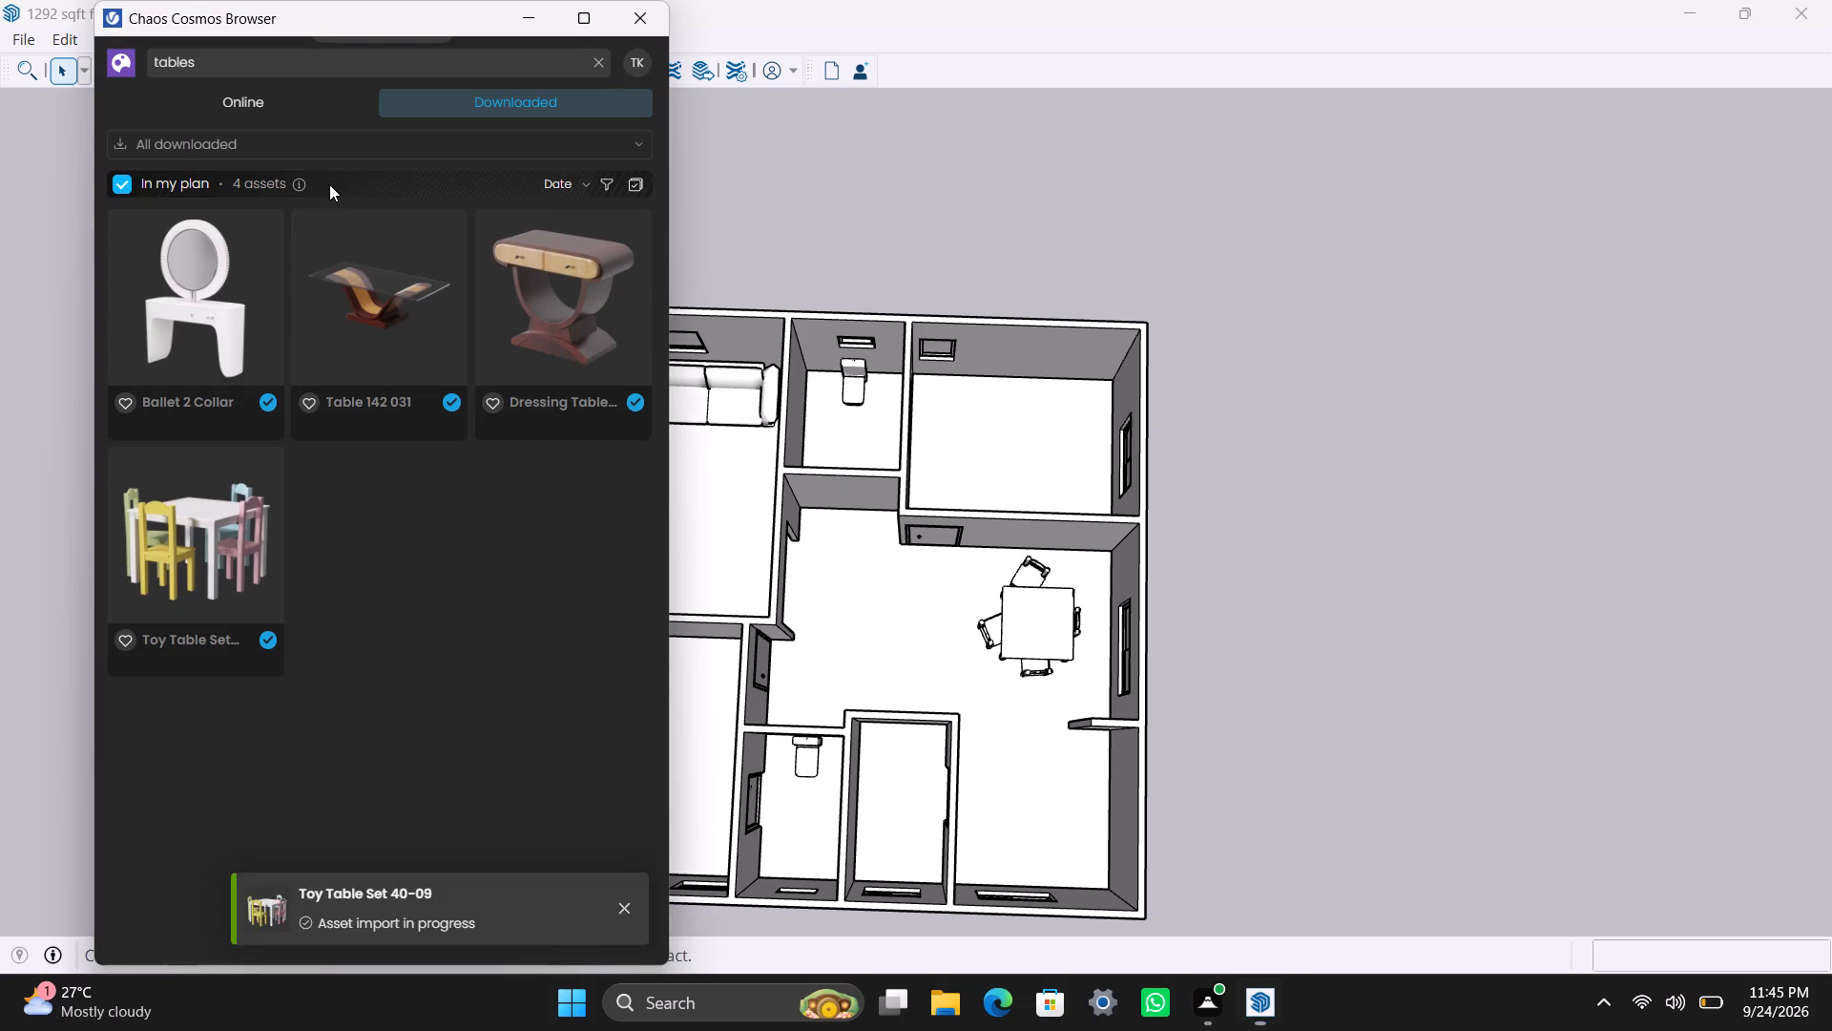
click(408, 301)
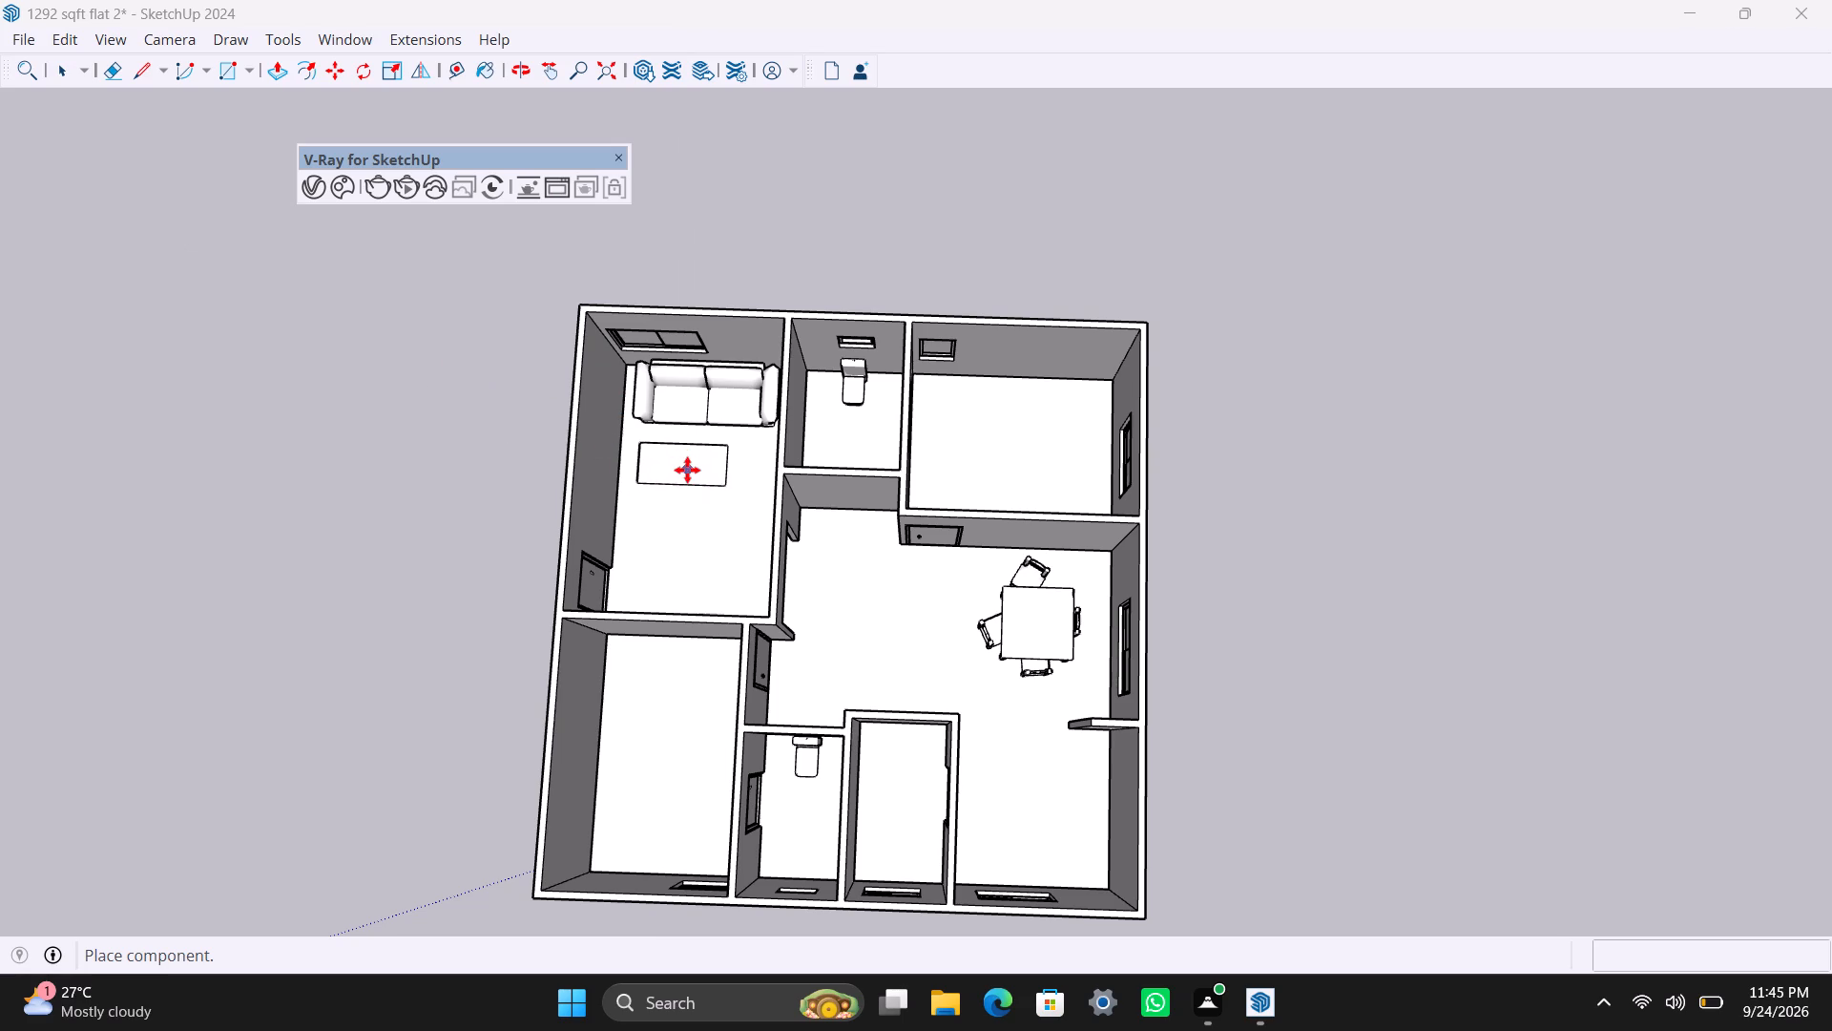
scroll(703, 478, up, 2)
middle_drag(705, 478, 736, 371)
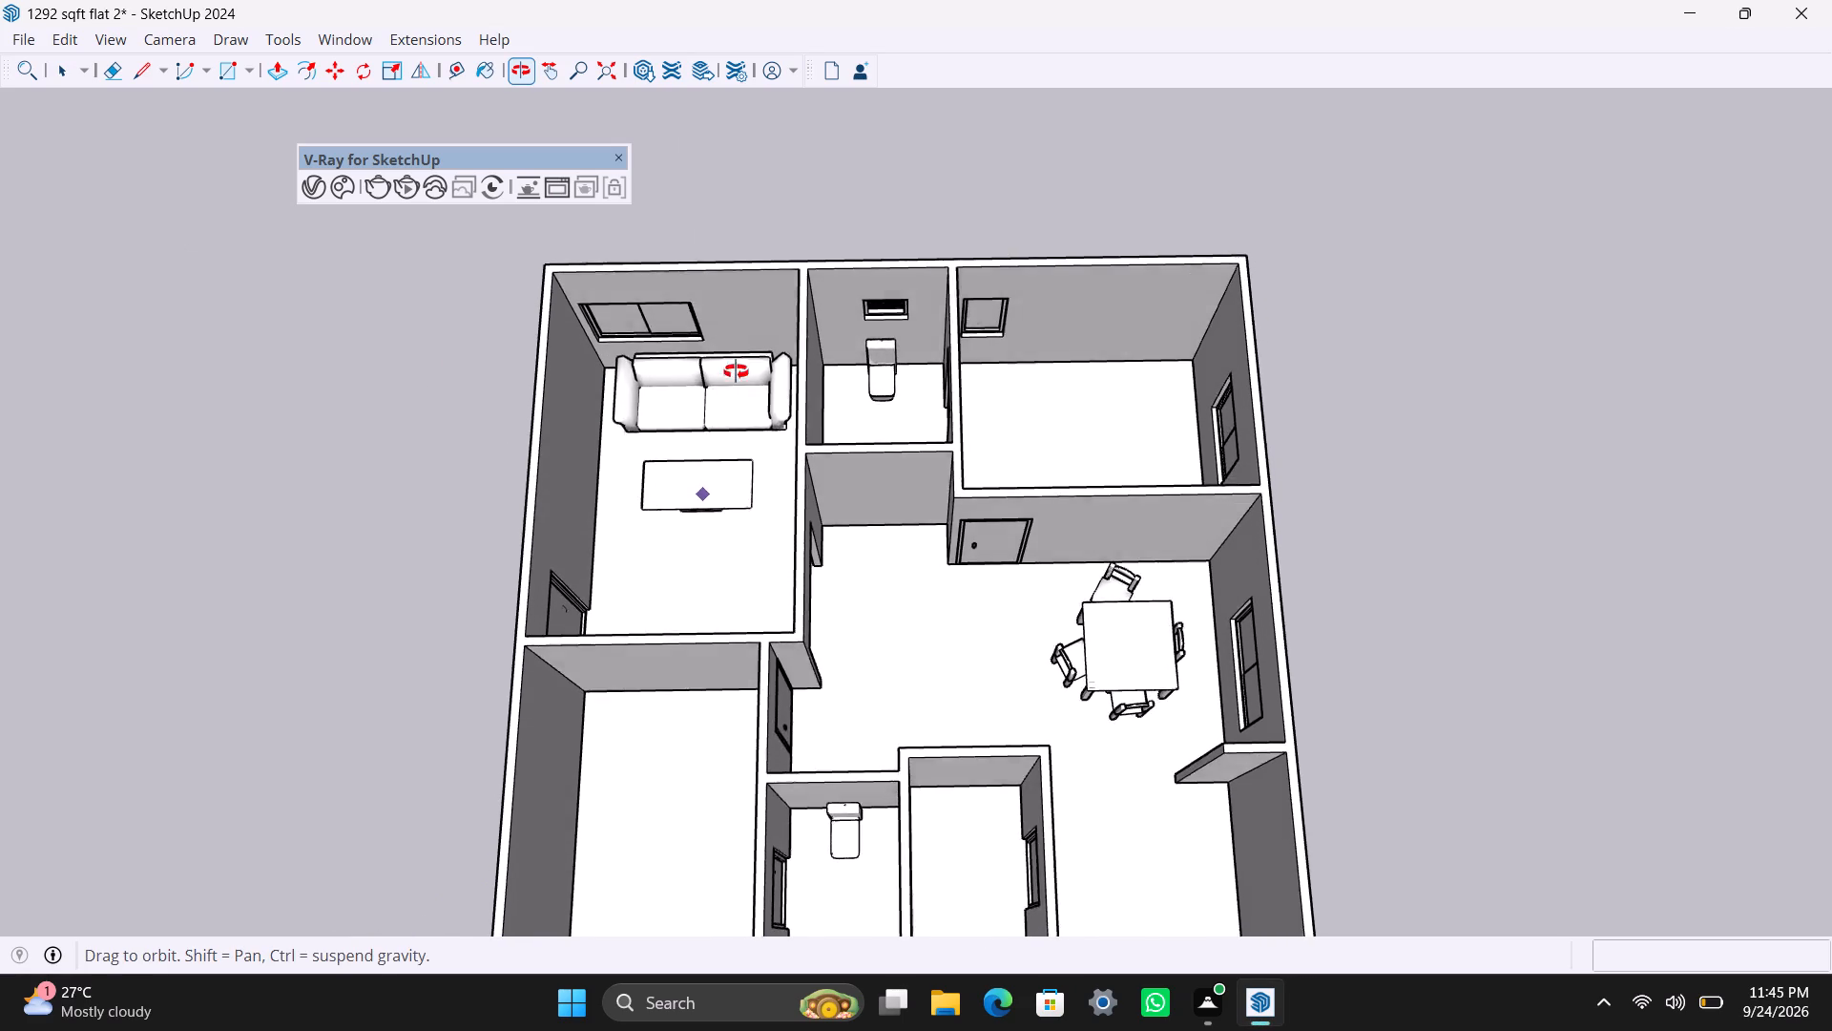
middle_drag(736, 371, 739, 322)
click(713, 506)
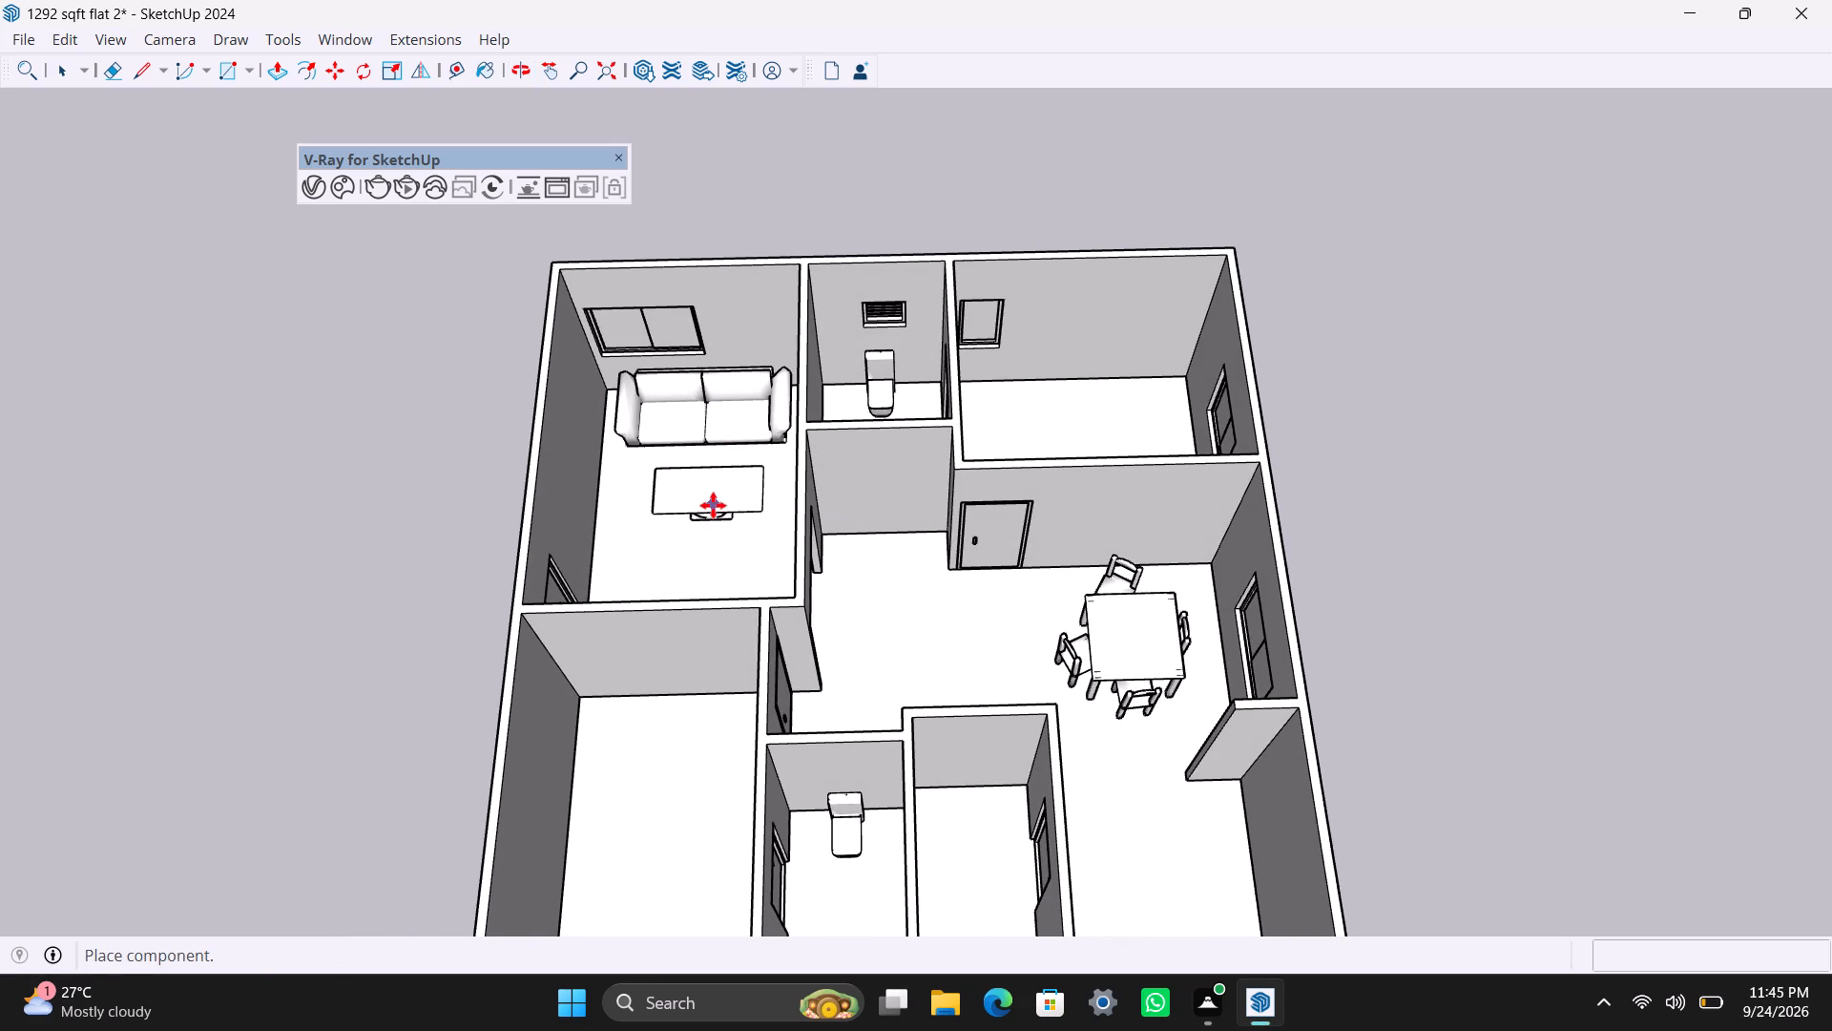
key(space)
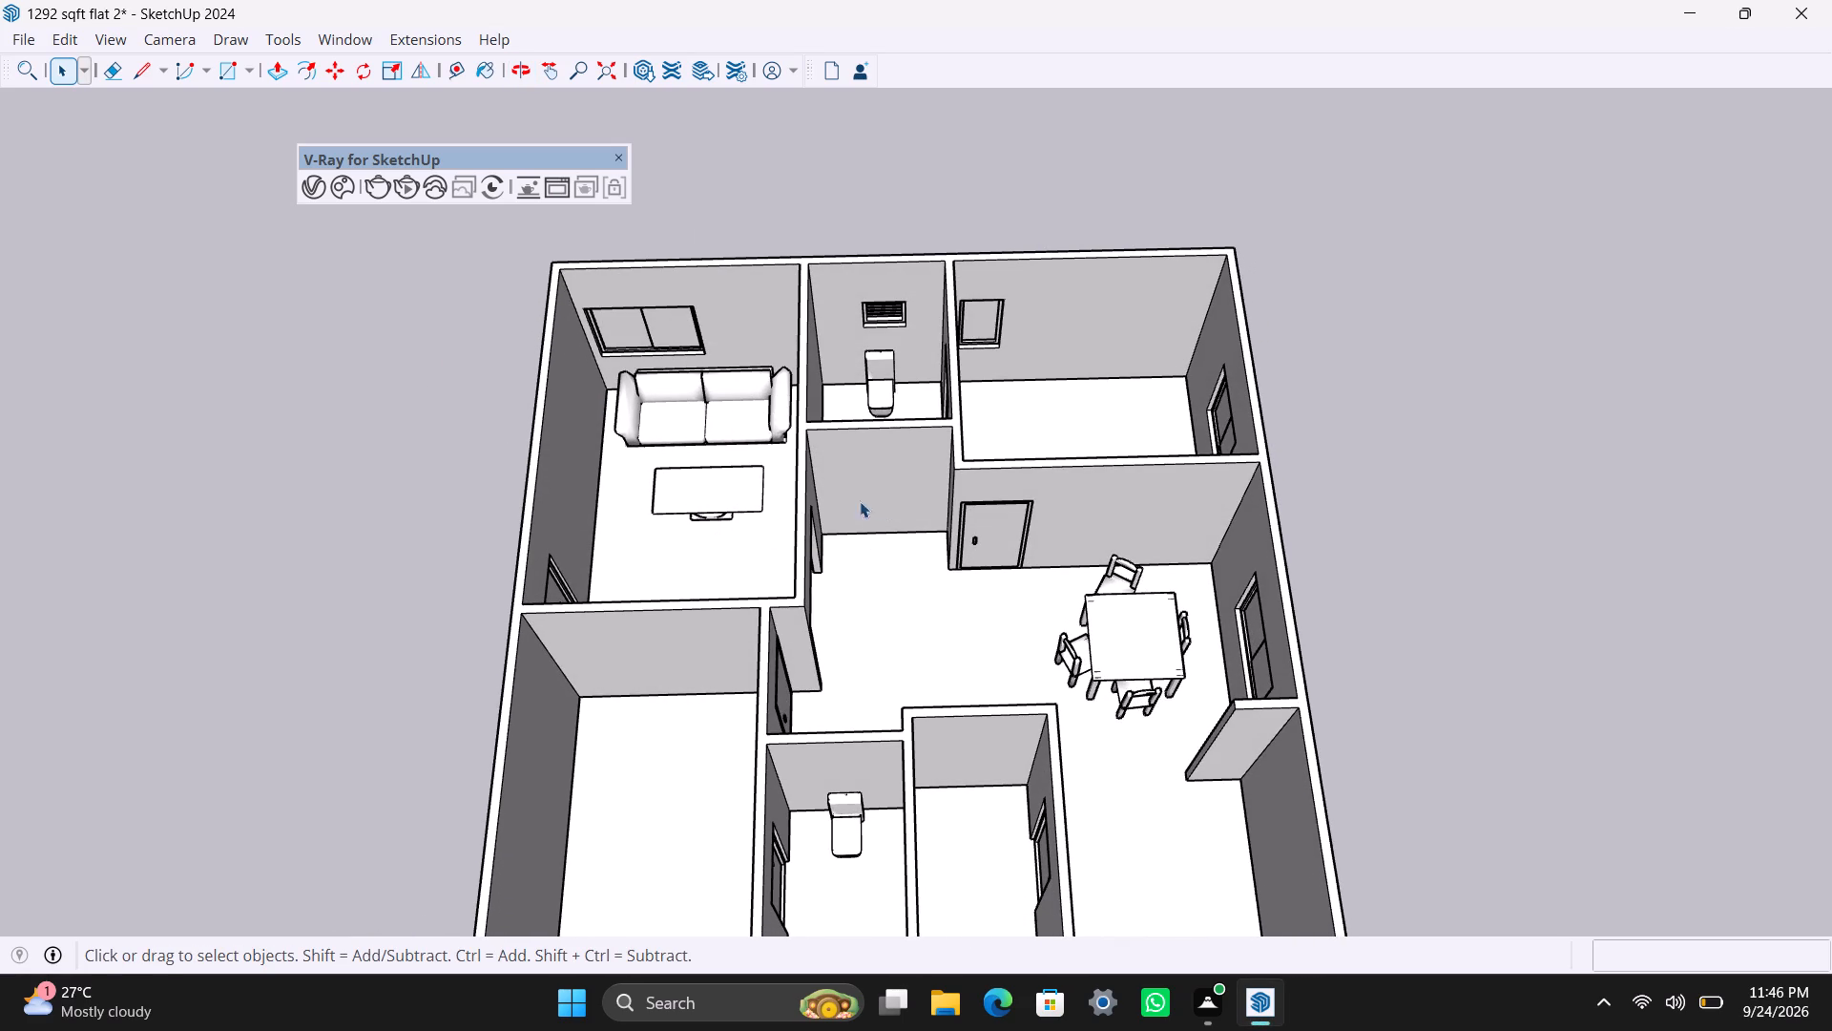
Search Cosmos for "washing" and place one downloaded Washer 001 in the small room beside the front bathroom, in its inner corner on the bathroom side.
scroll(823, 478, down, 4)
scroll(910, 475, up, 2)
middle_drag(884, 523, 867, 691)
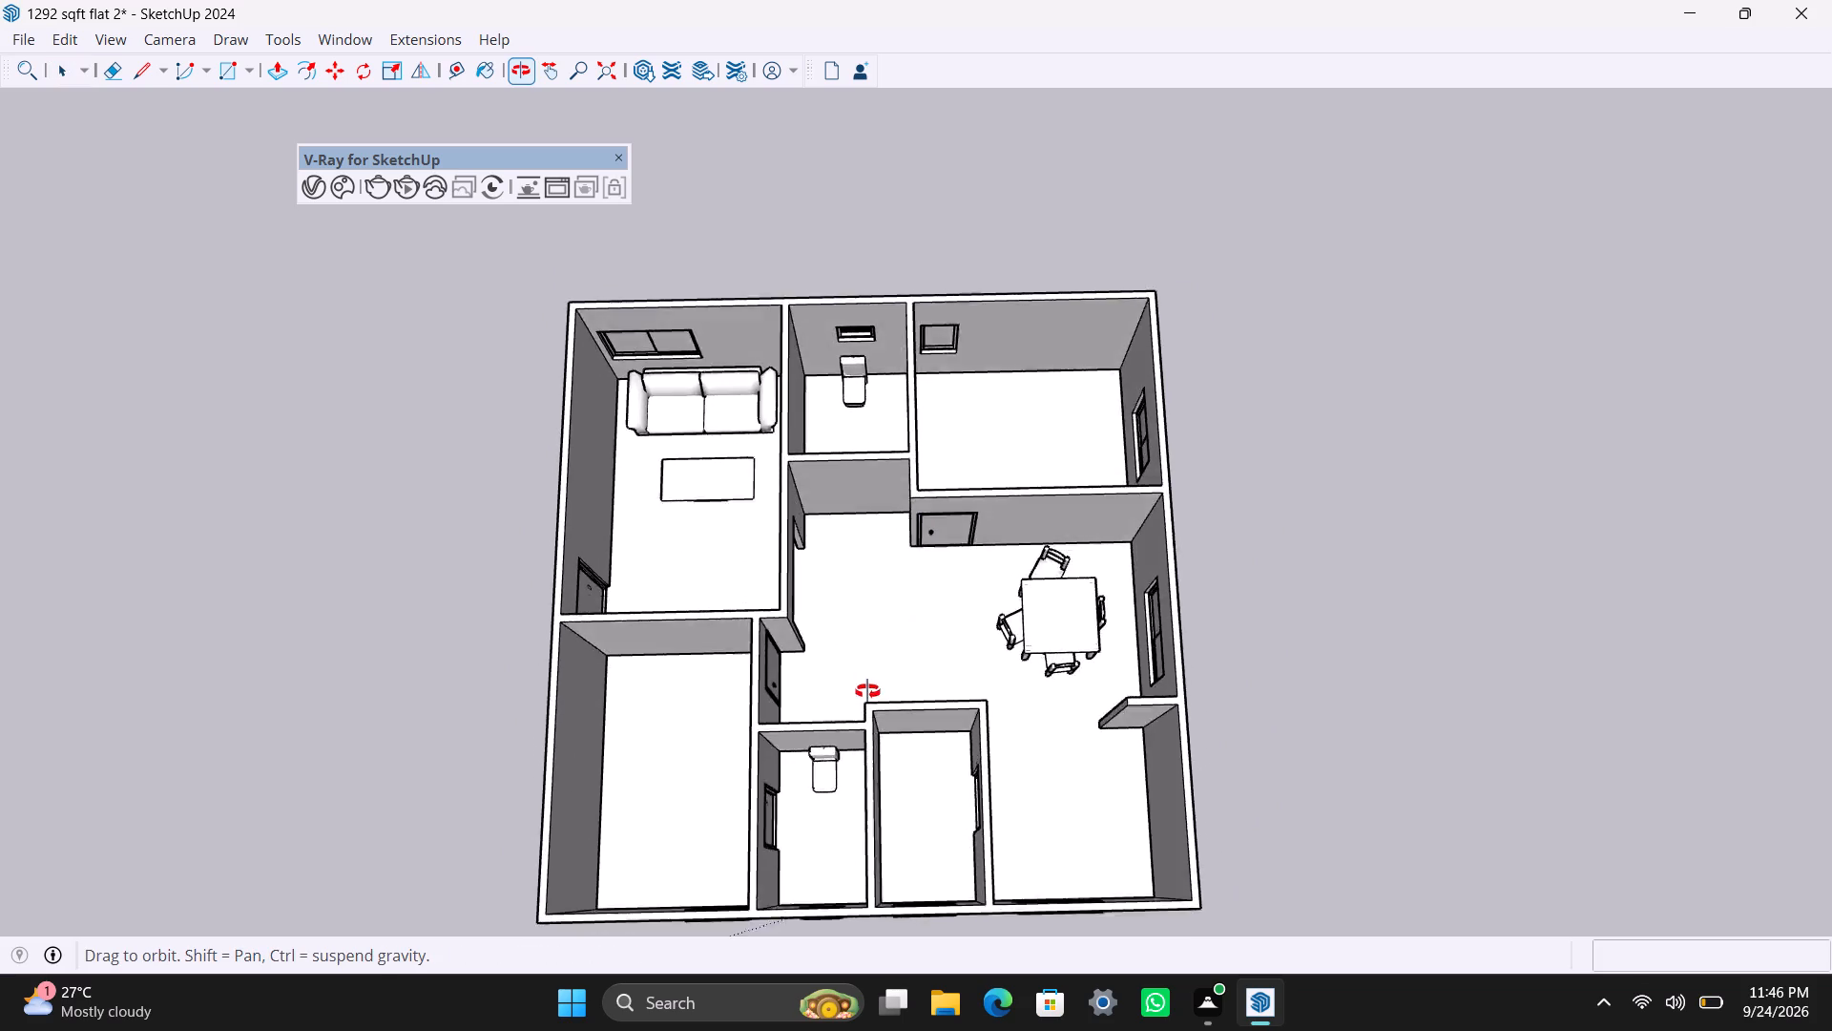
middle_drag(867, 691, 878, 692)
scroll(895, 690, up, 1)
middle_drag(896, 689, 917, 621)
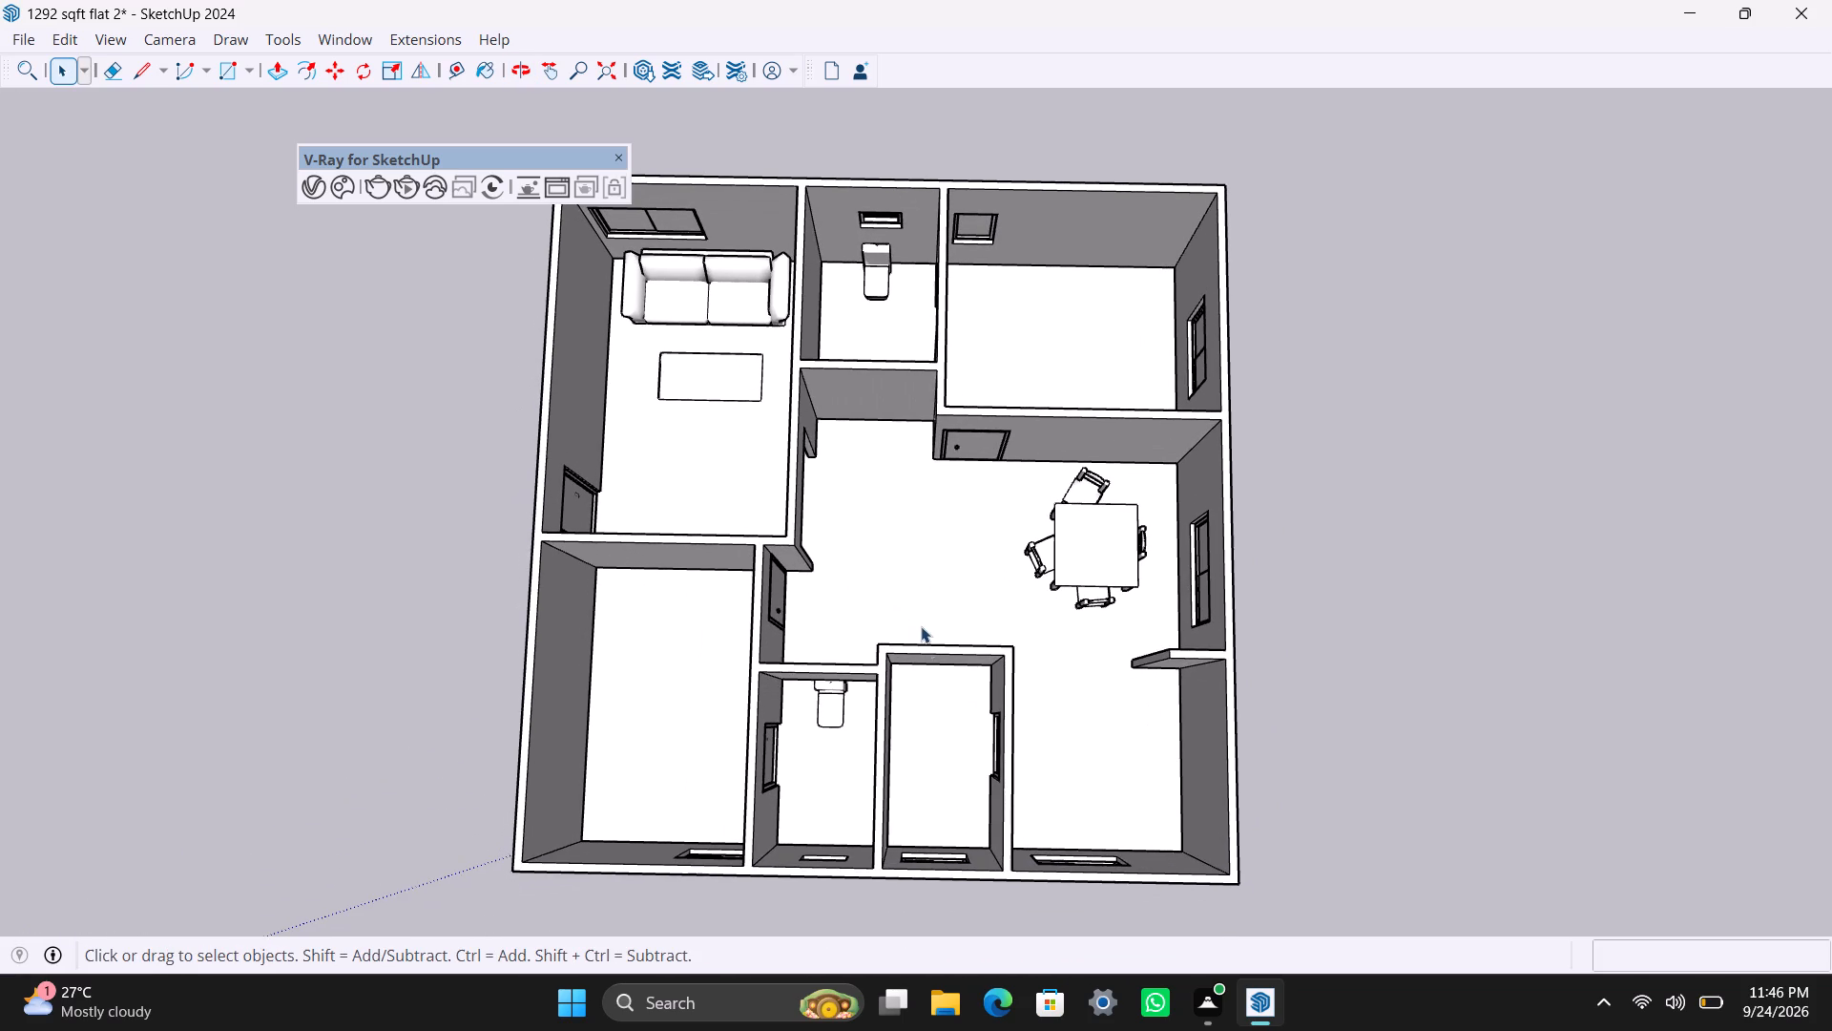
click(342, 186)
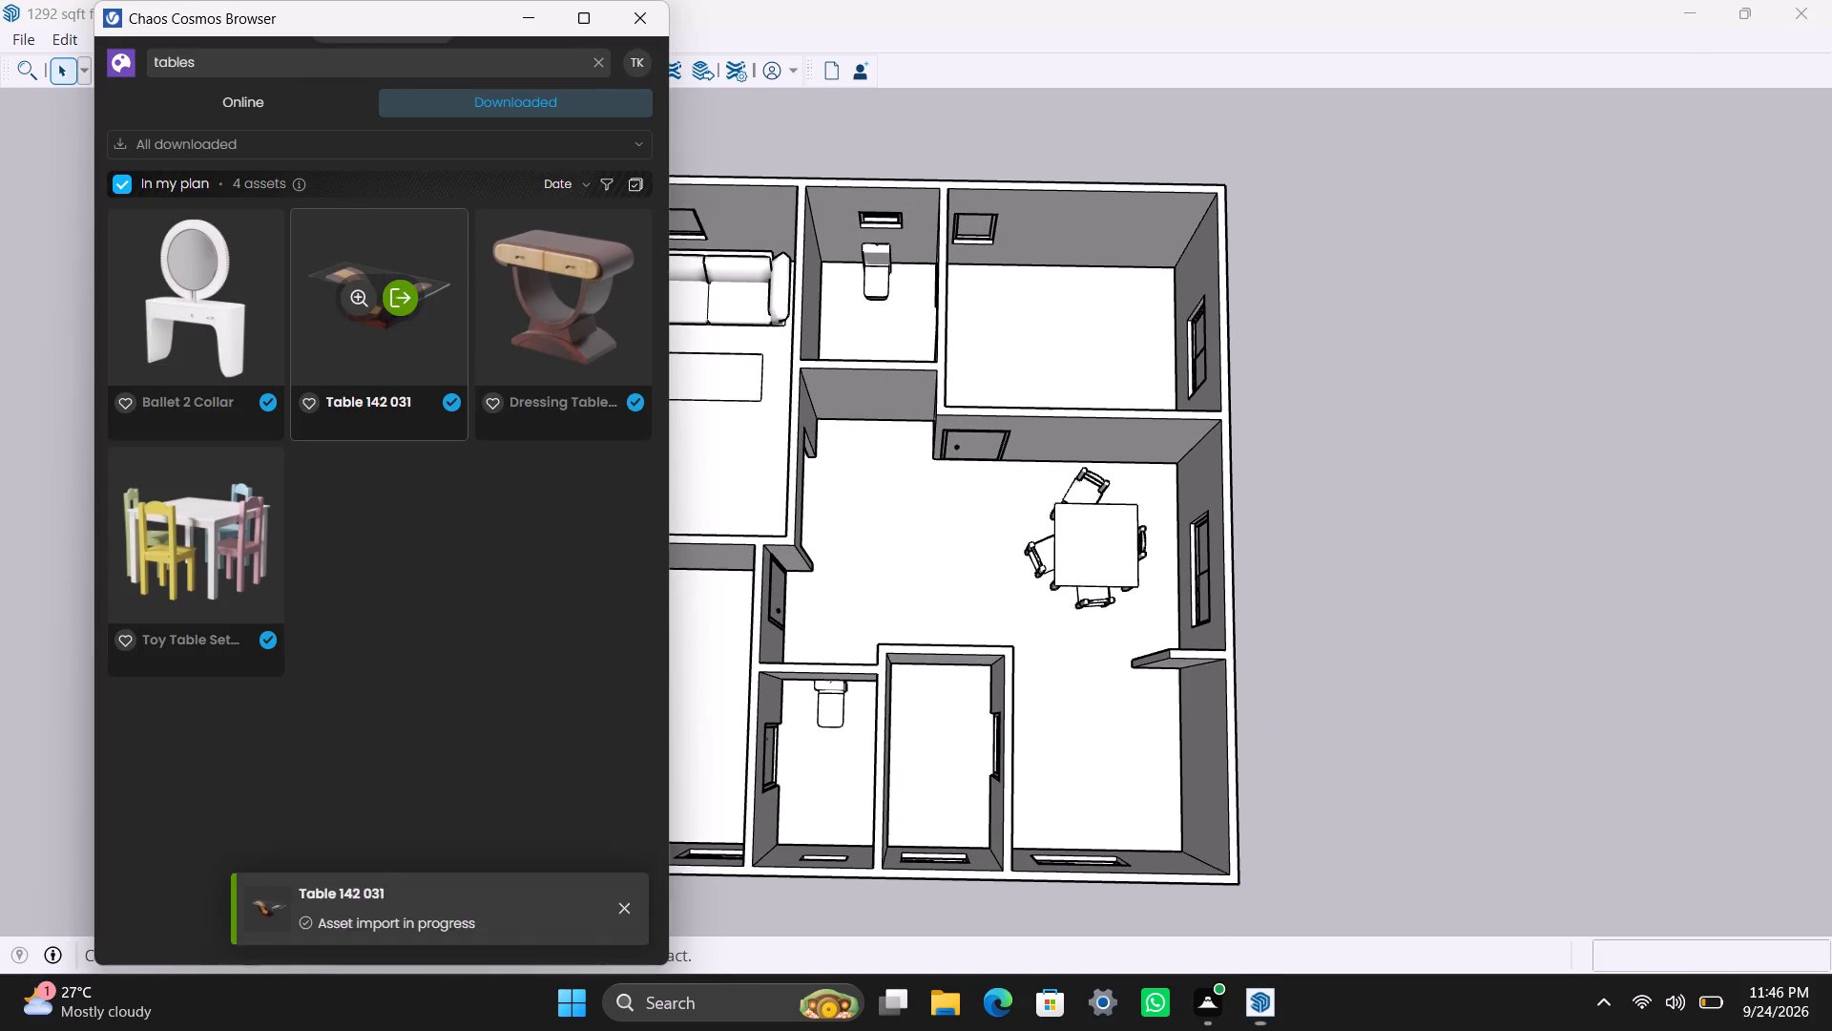
click(276, 69)
drag(239, 64, 135, 62)
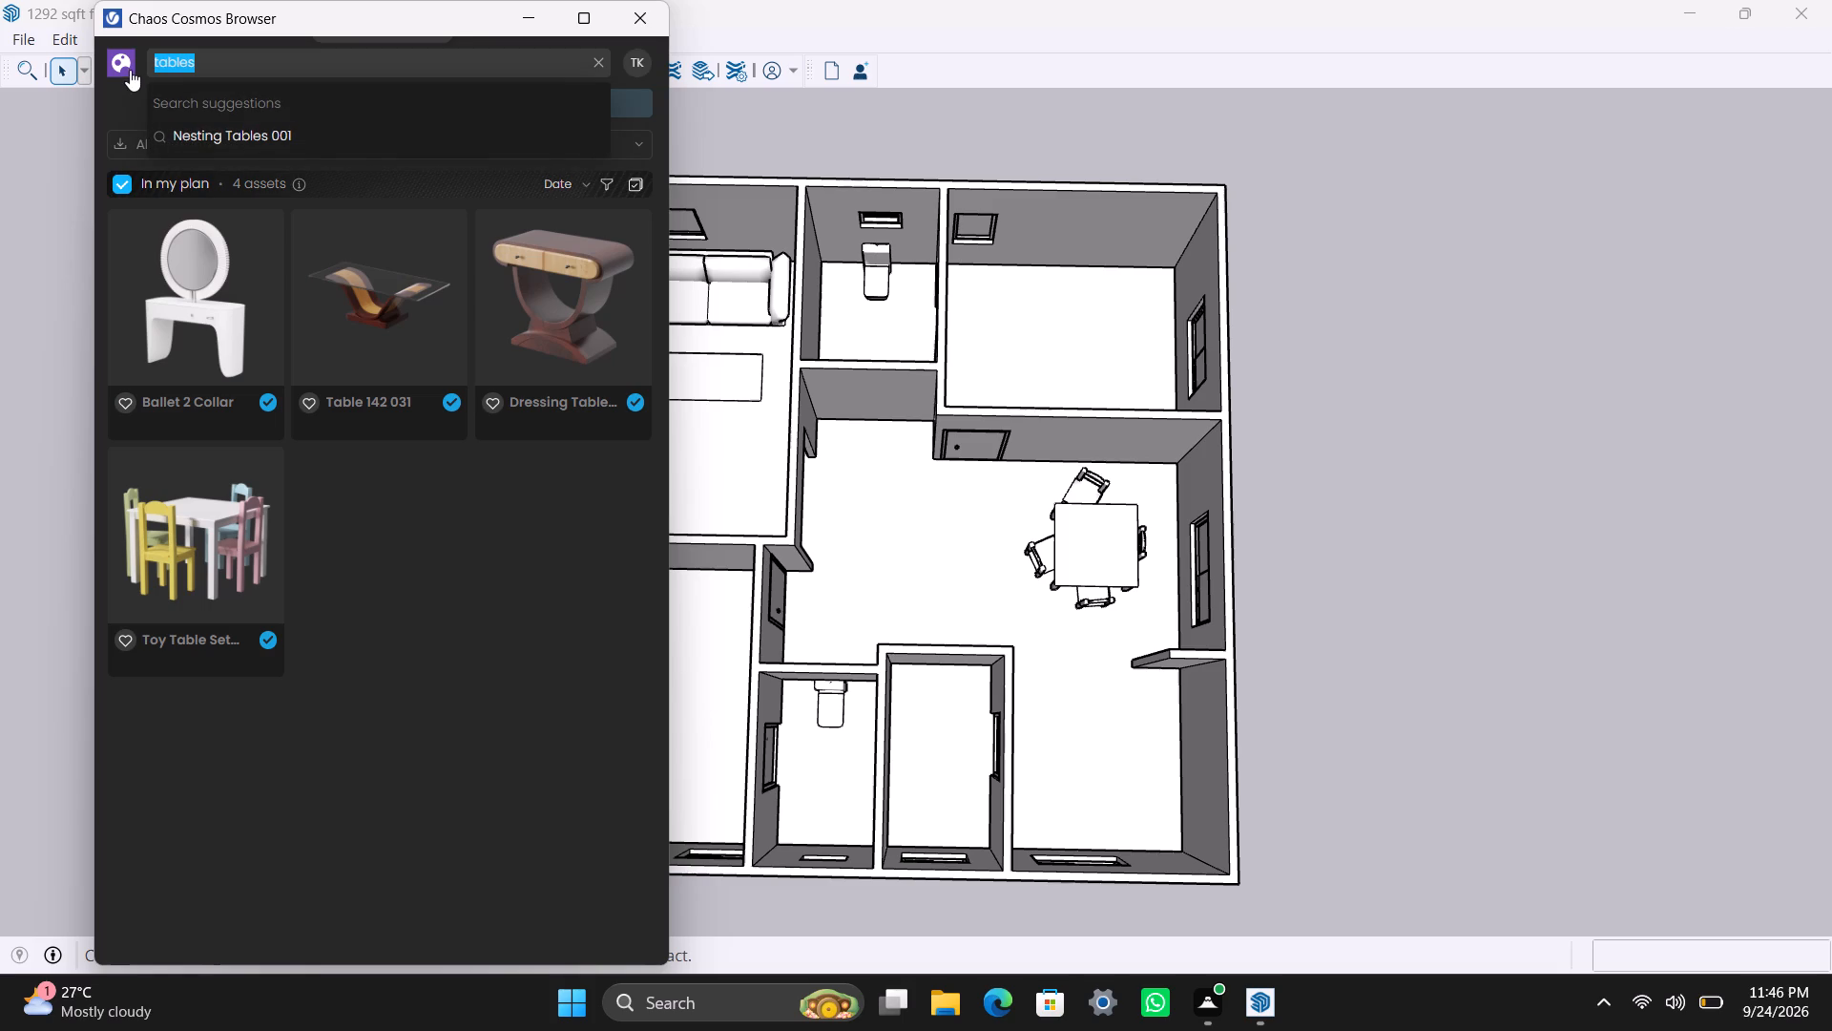
text(wa)
text(shin)
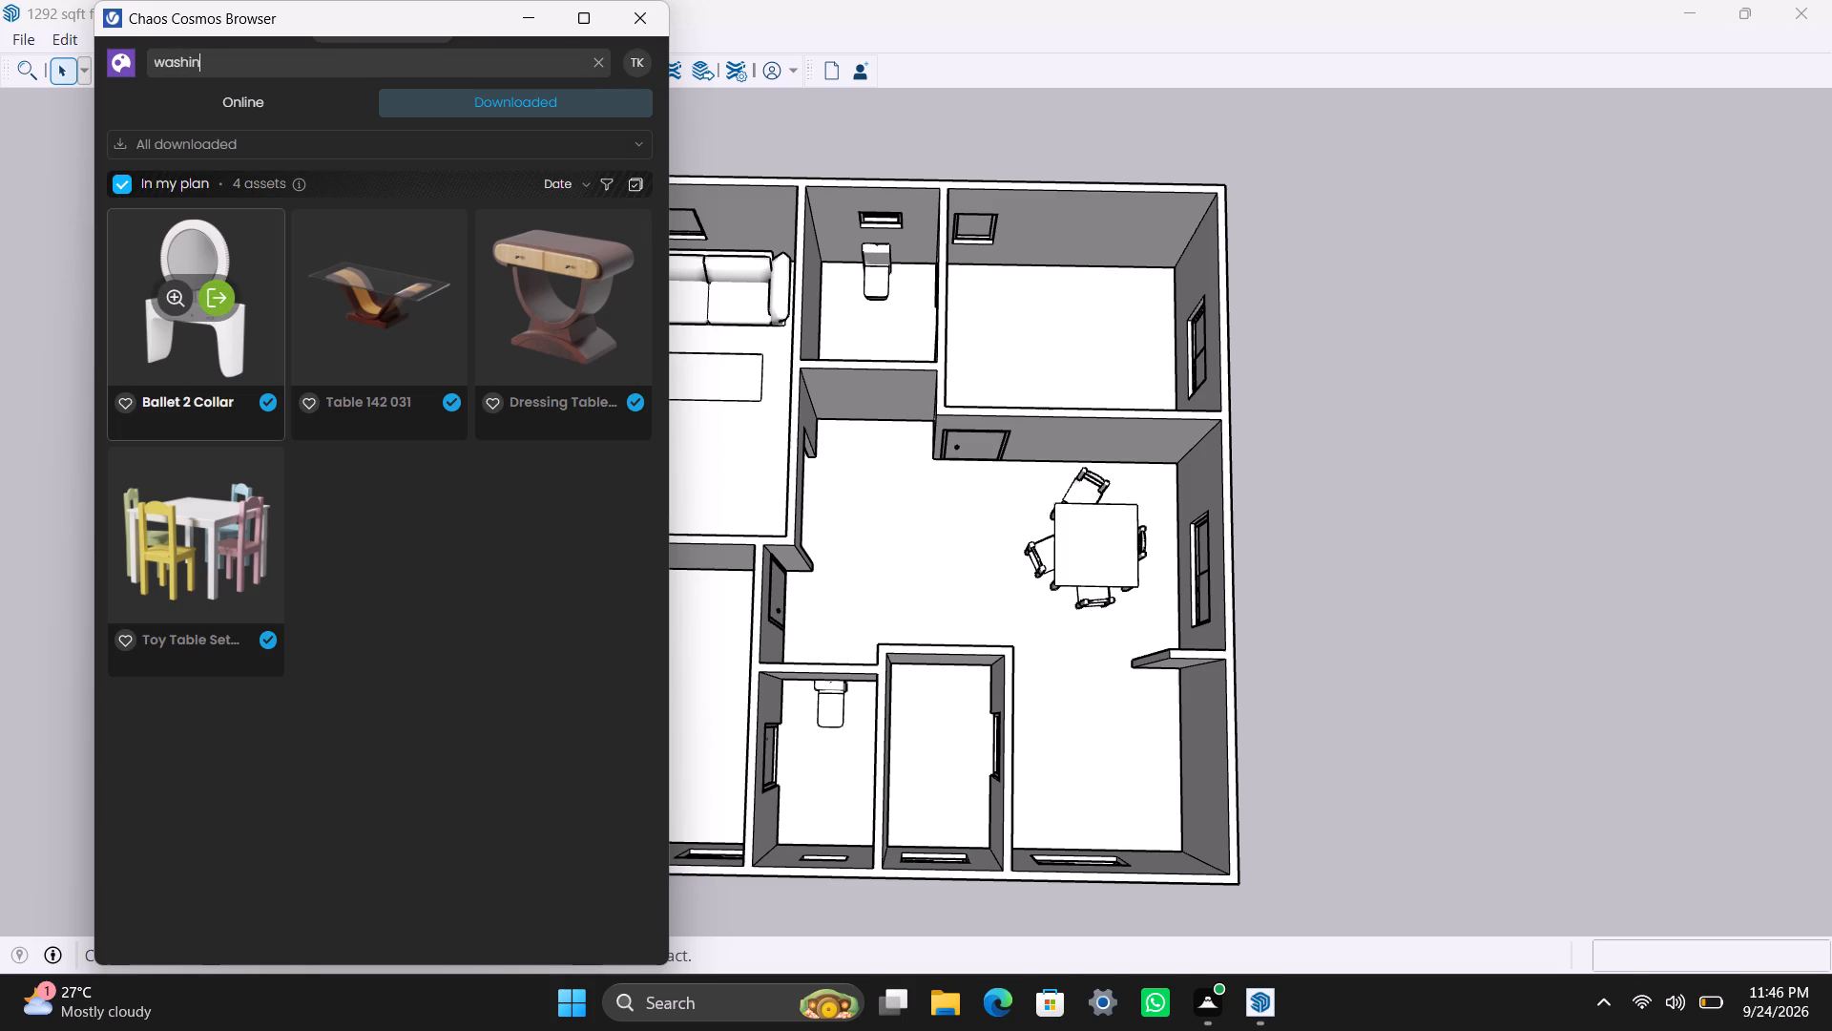
key(f)
key(BackSpace)
key(g)
key(Return)
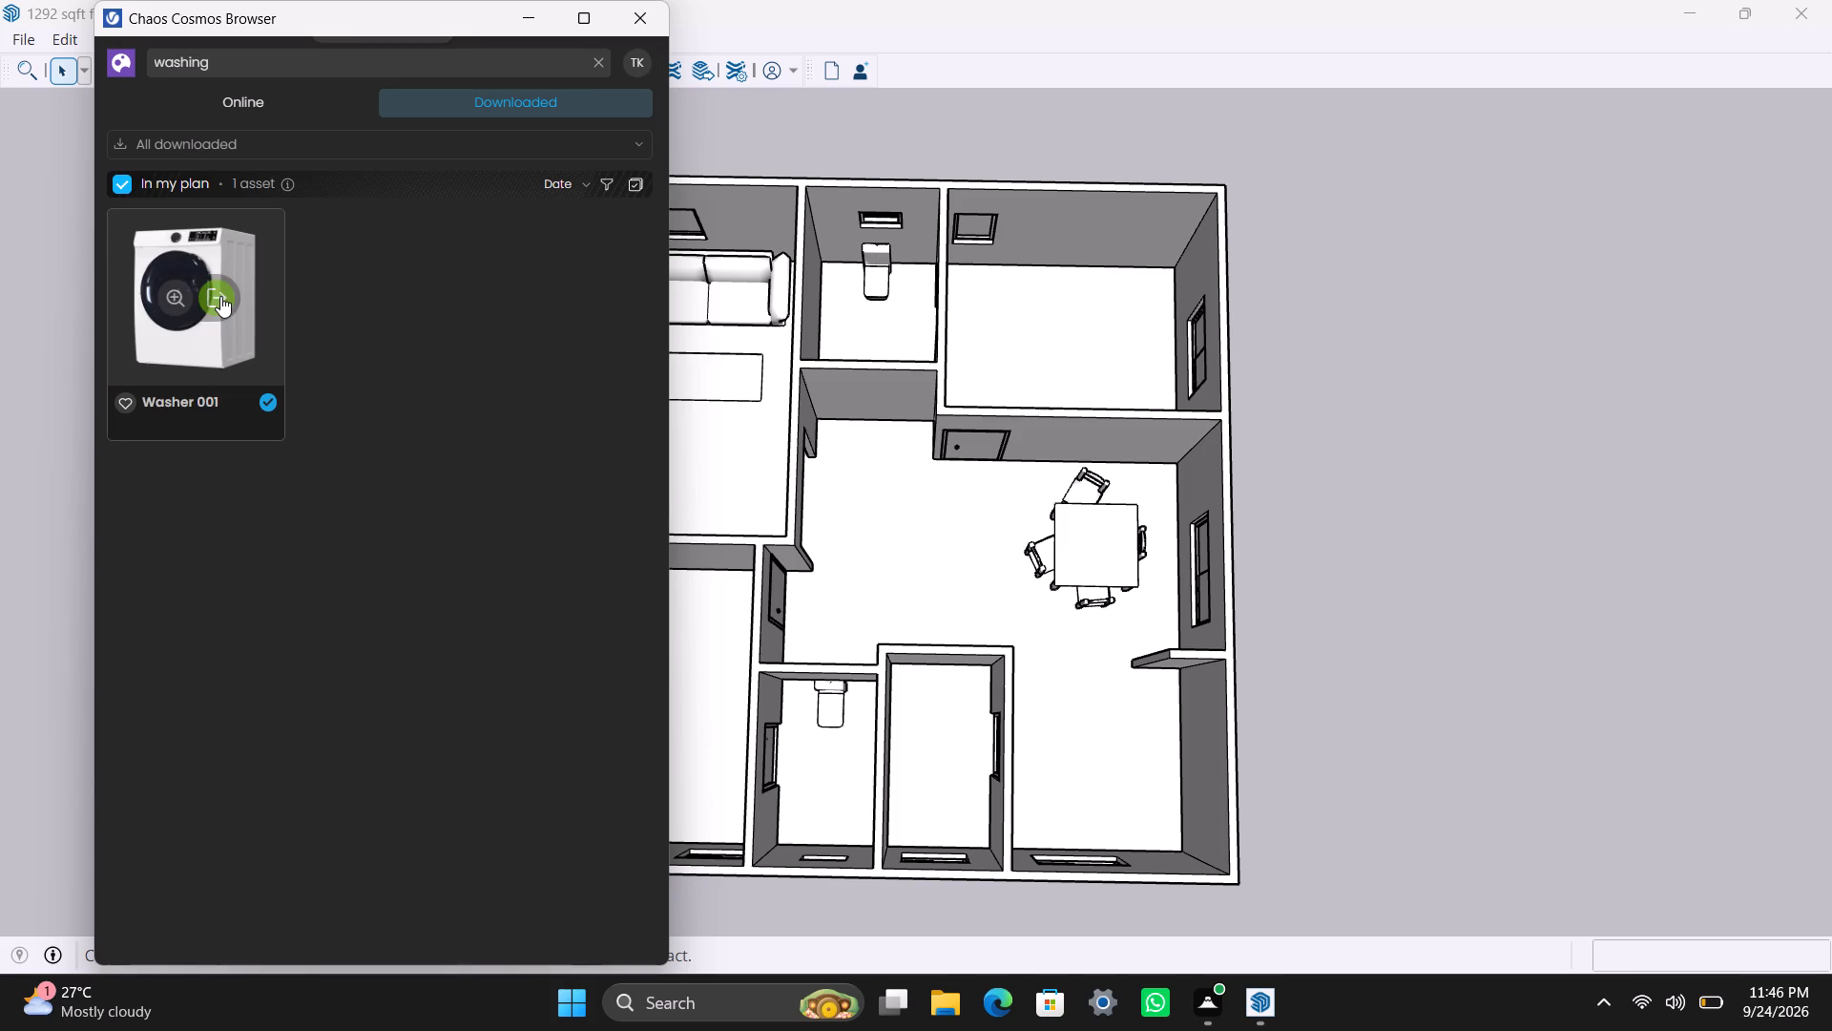
click(223, 296)
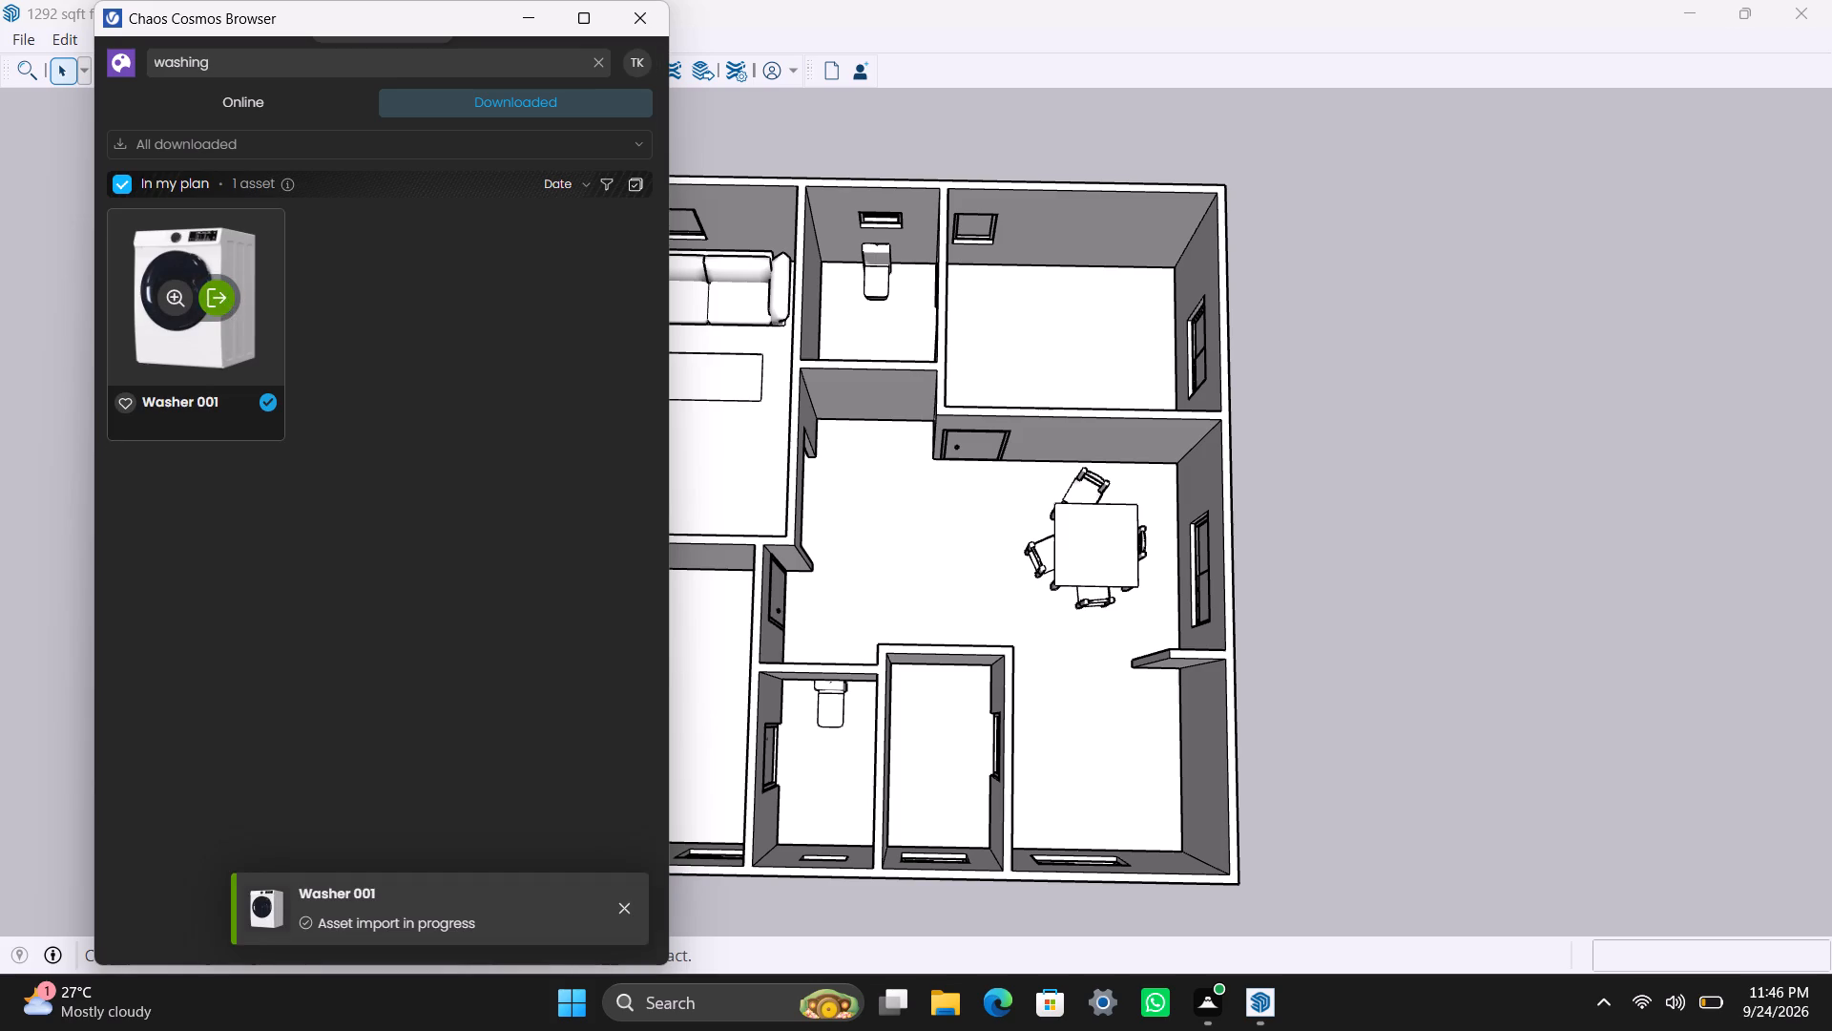
scroll(914, 708, up, 3)
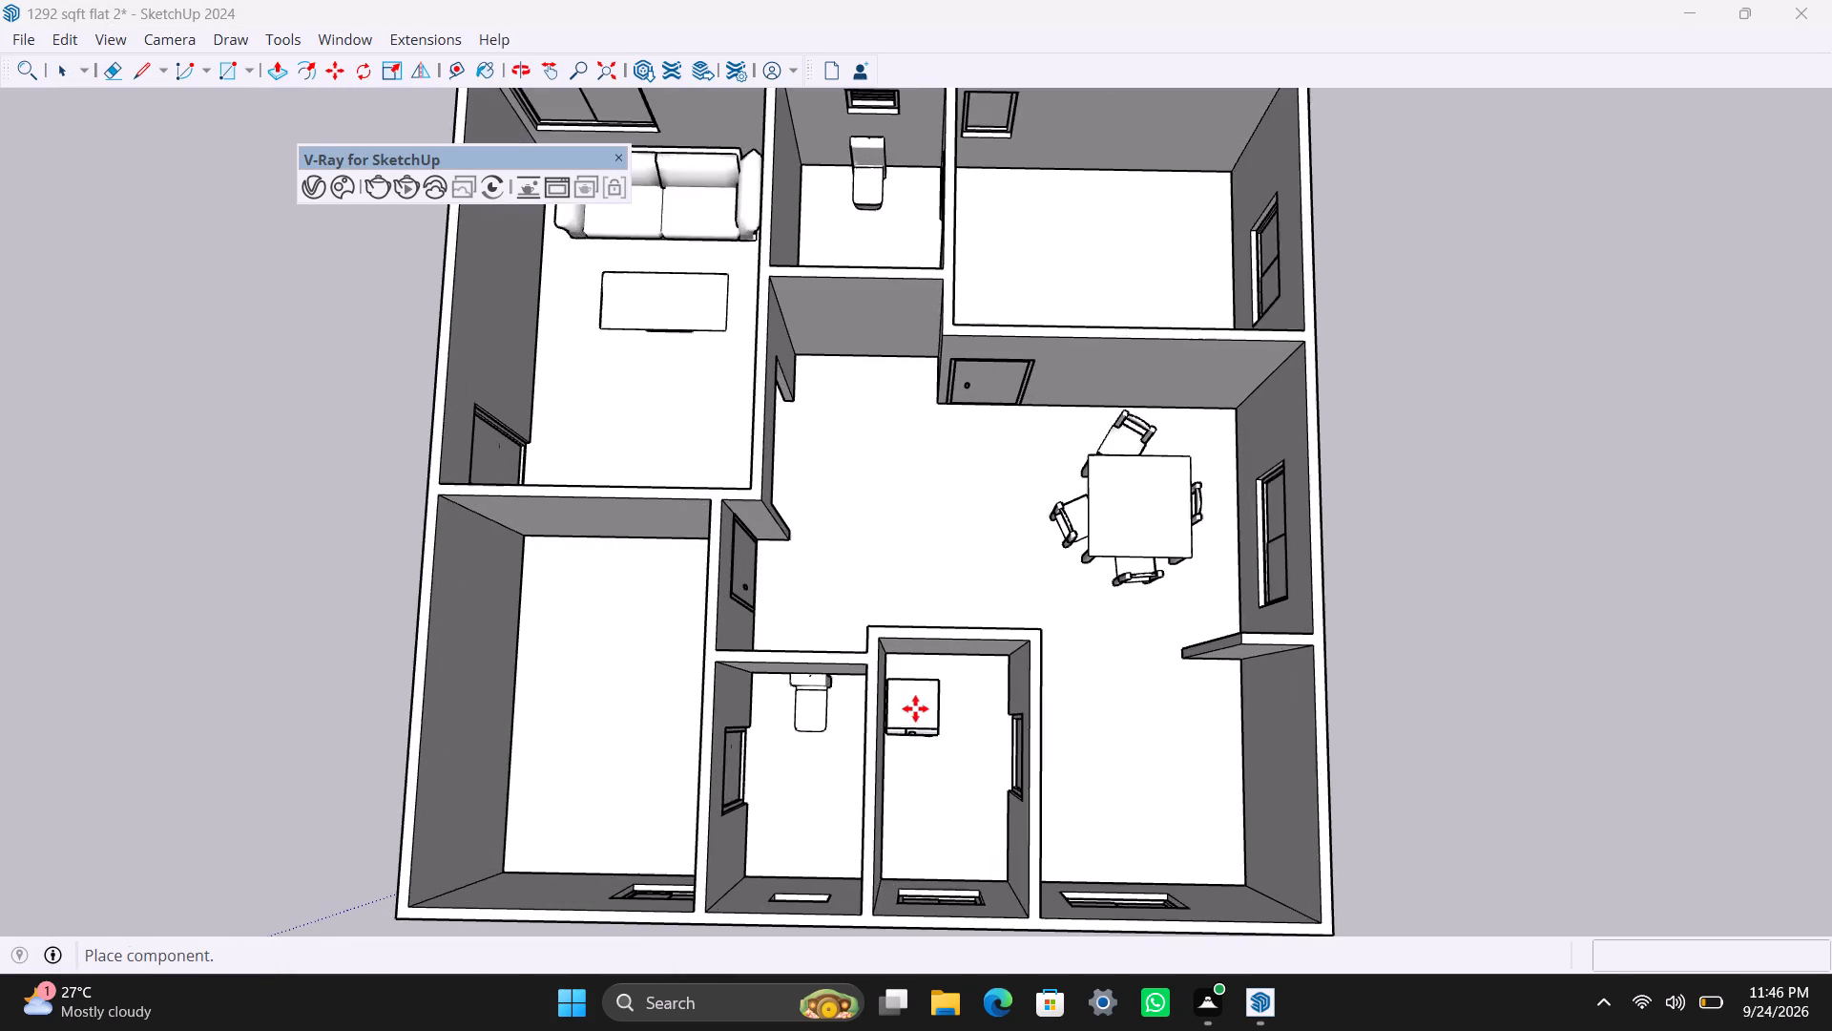
scroll(915, 708, up, 4)
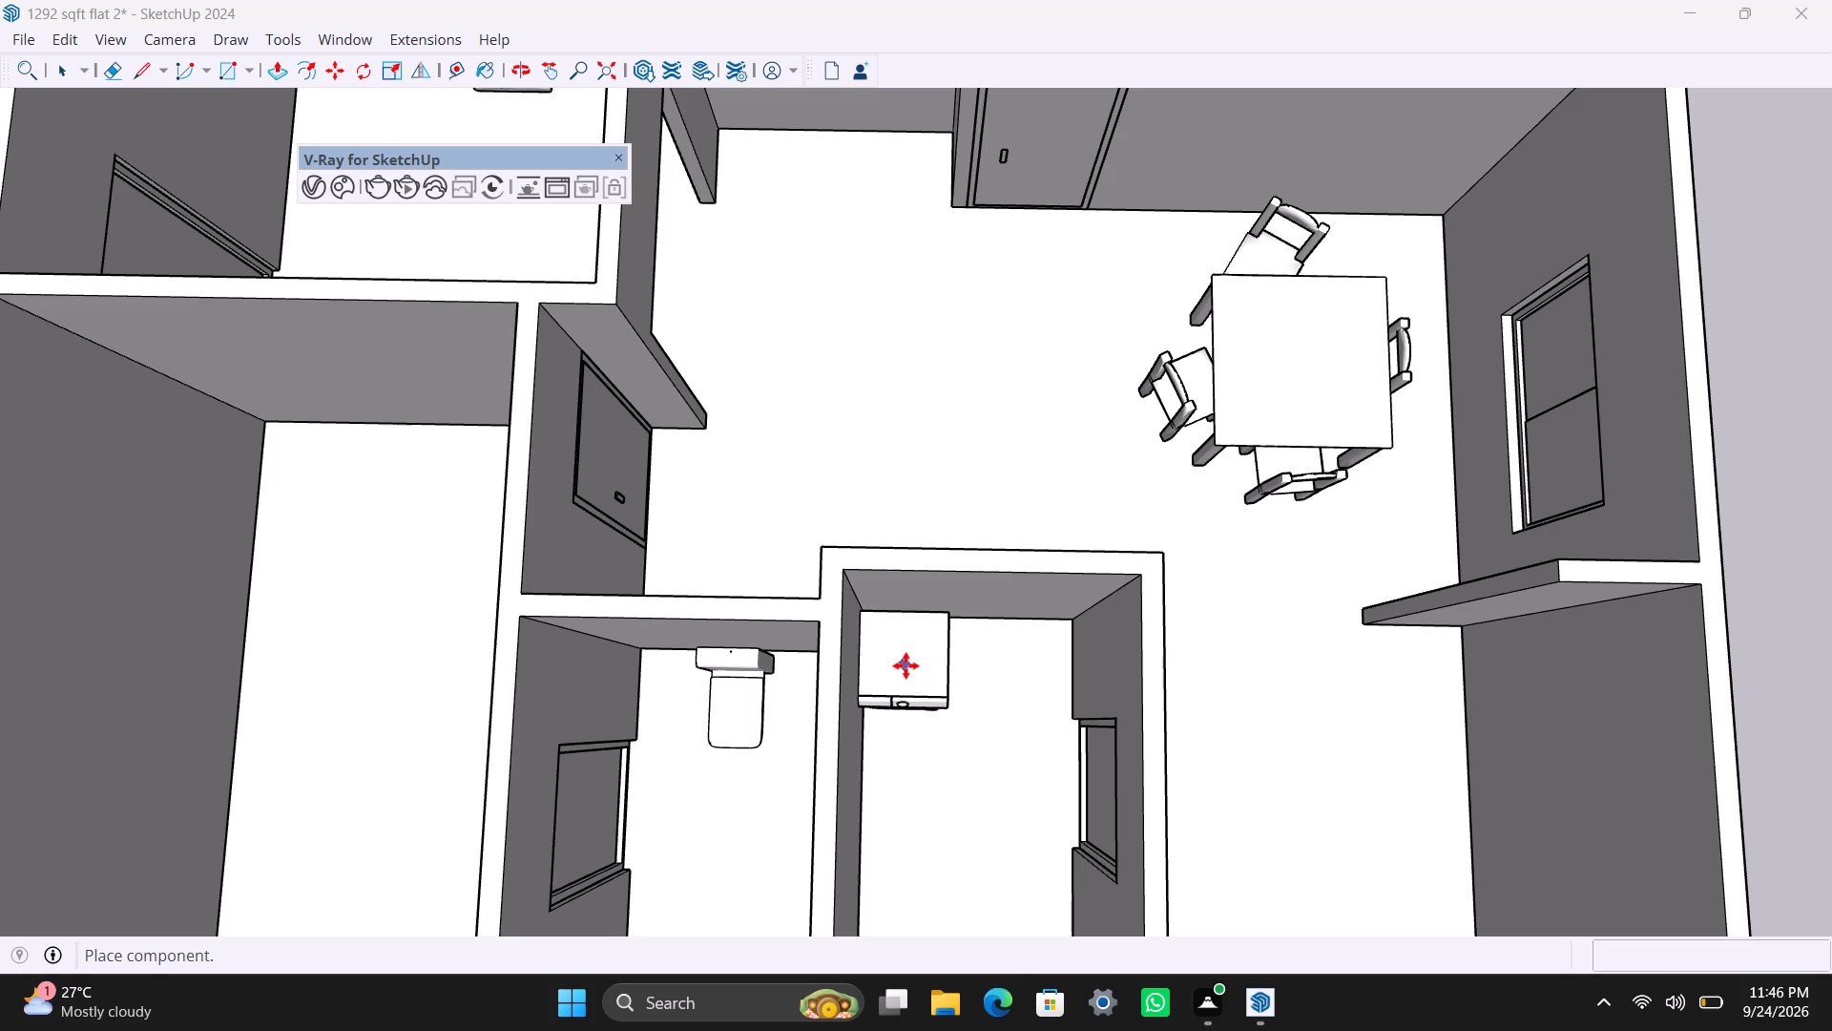
click(907, 663)
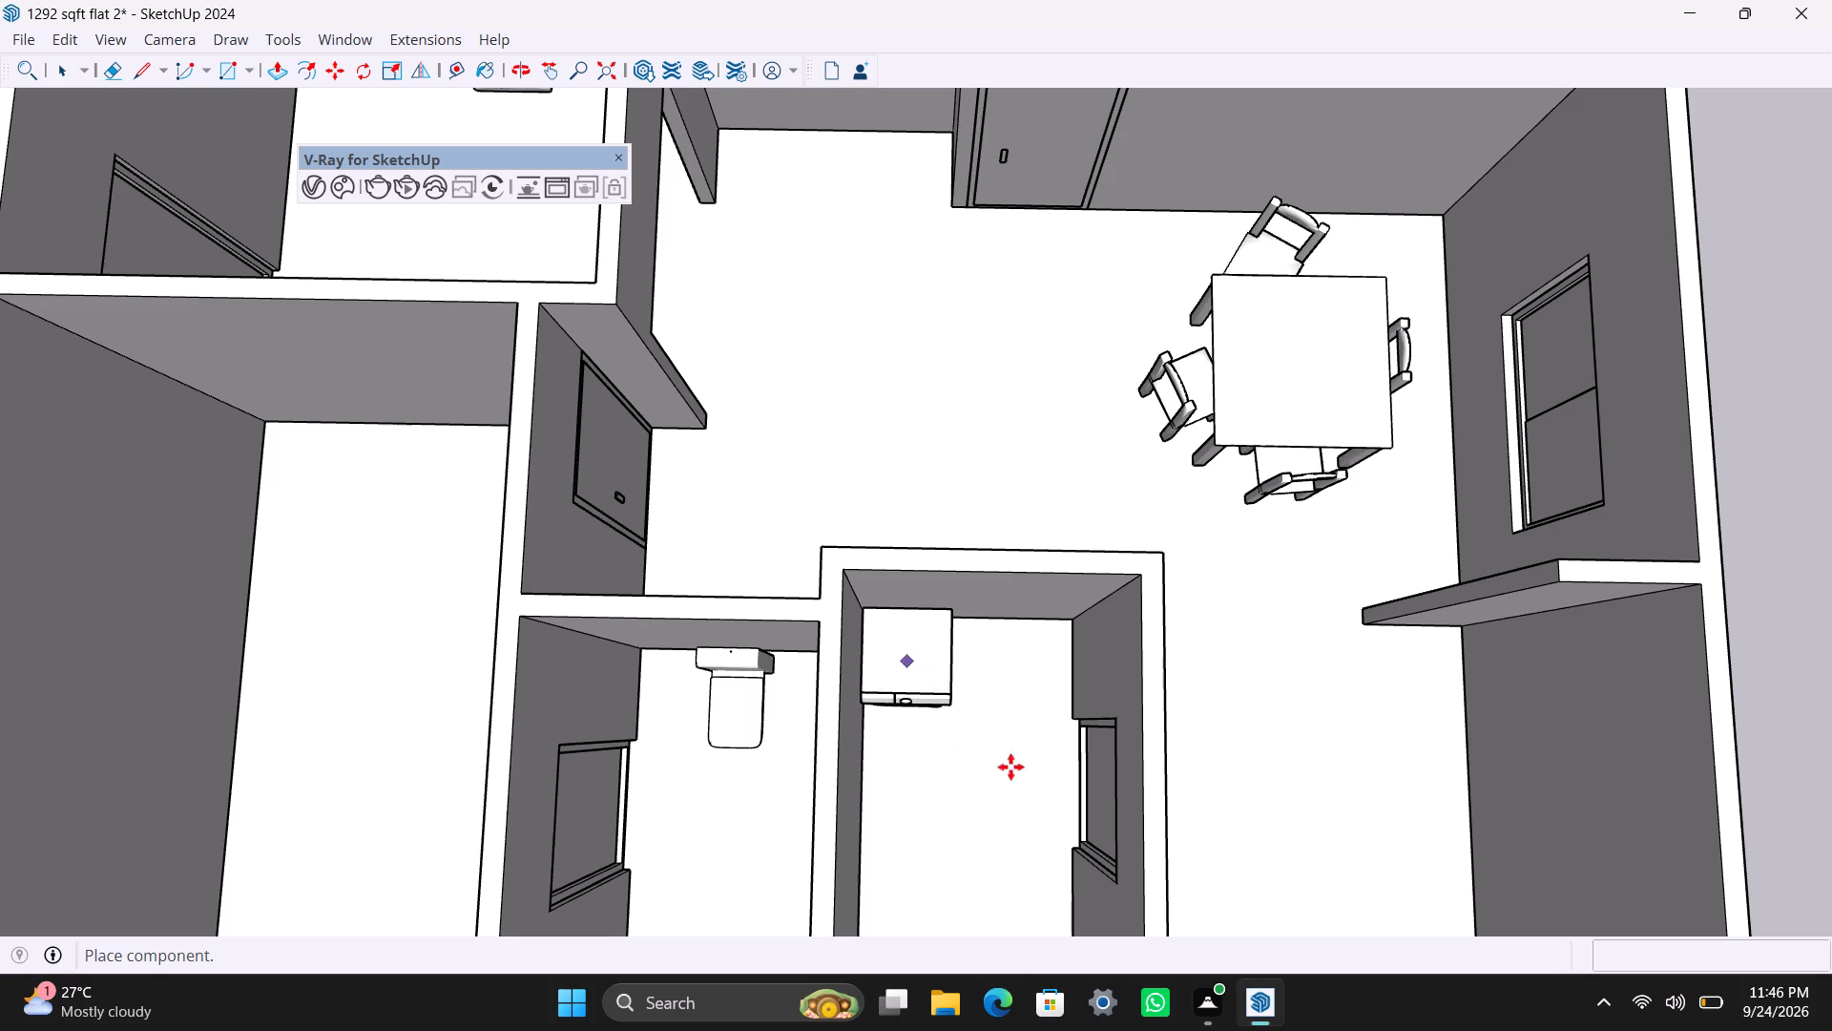
key(space)
Search Cosmos for "bed" and place the downloaded Eva Bed in the other rear corner room, with its headboard against the rear wall.
scroll(983, 798, down, 4)
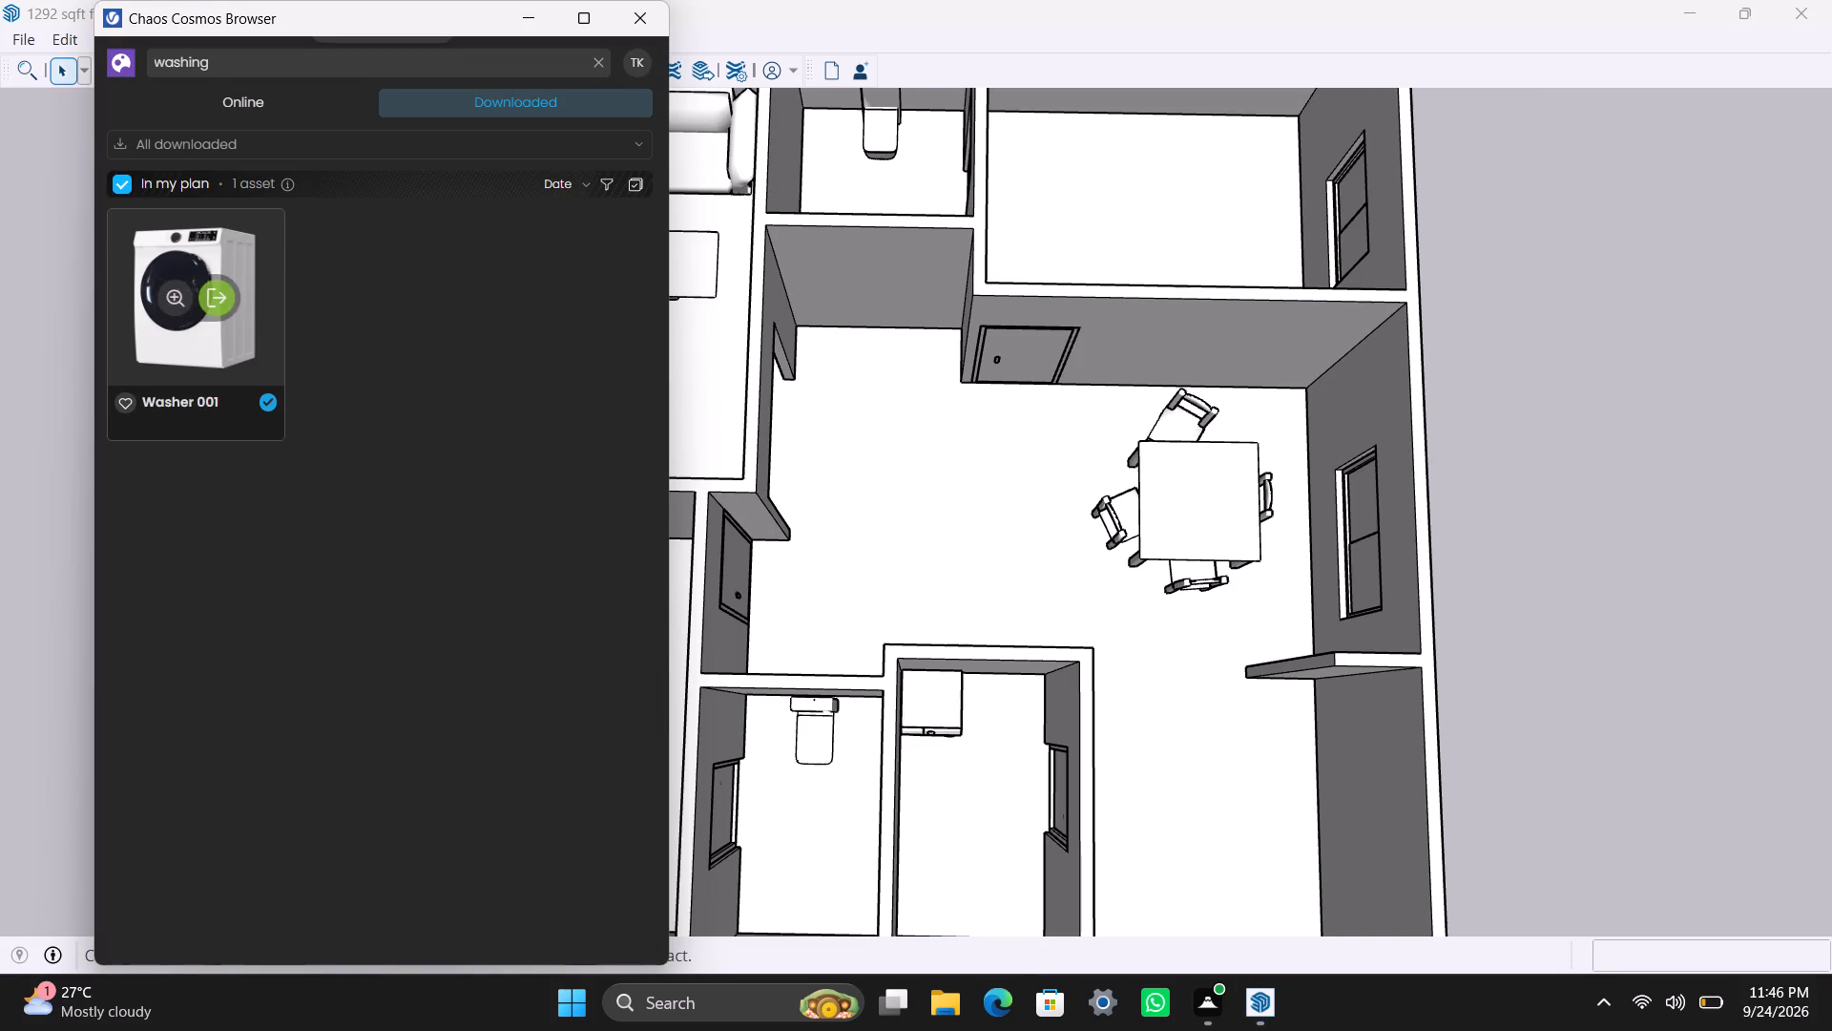
drag(220, 63, 149, 54)
key(BackSpace)
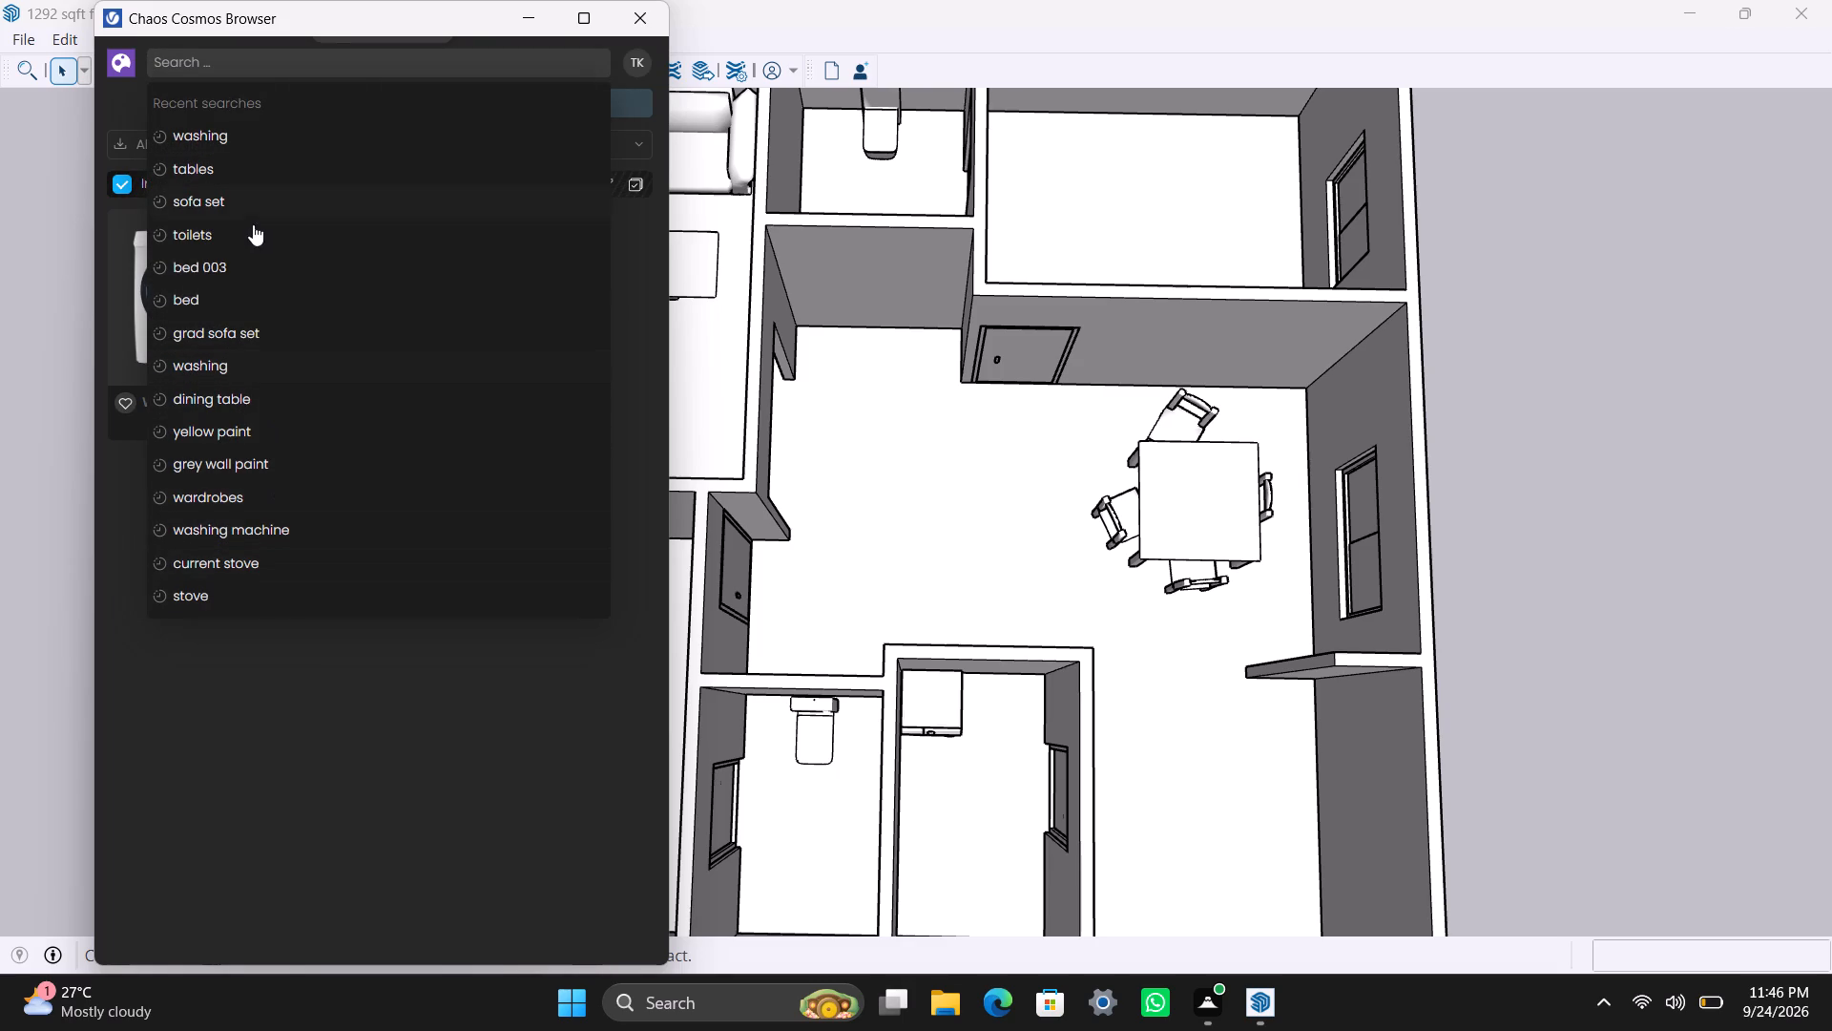
click(238, 288)
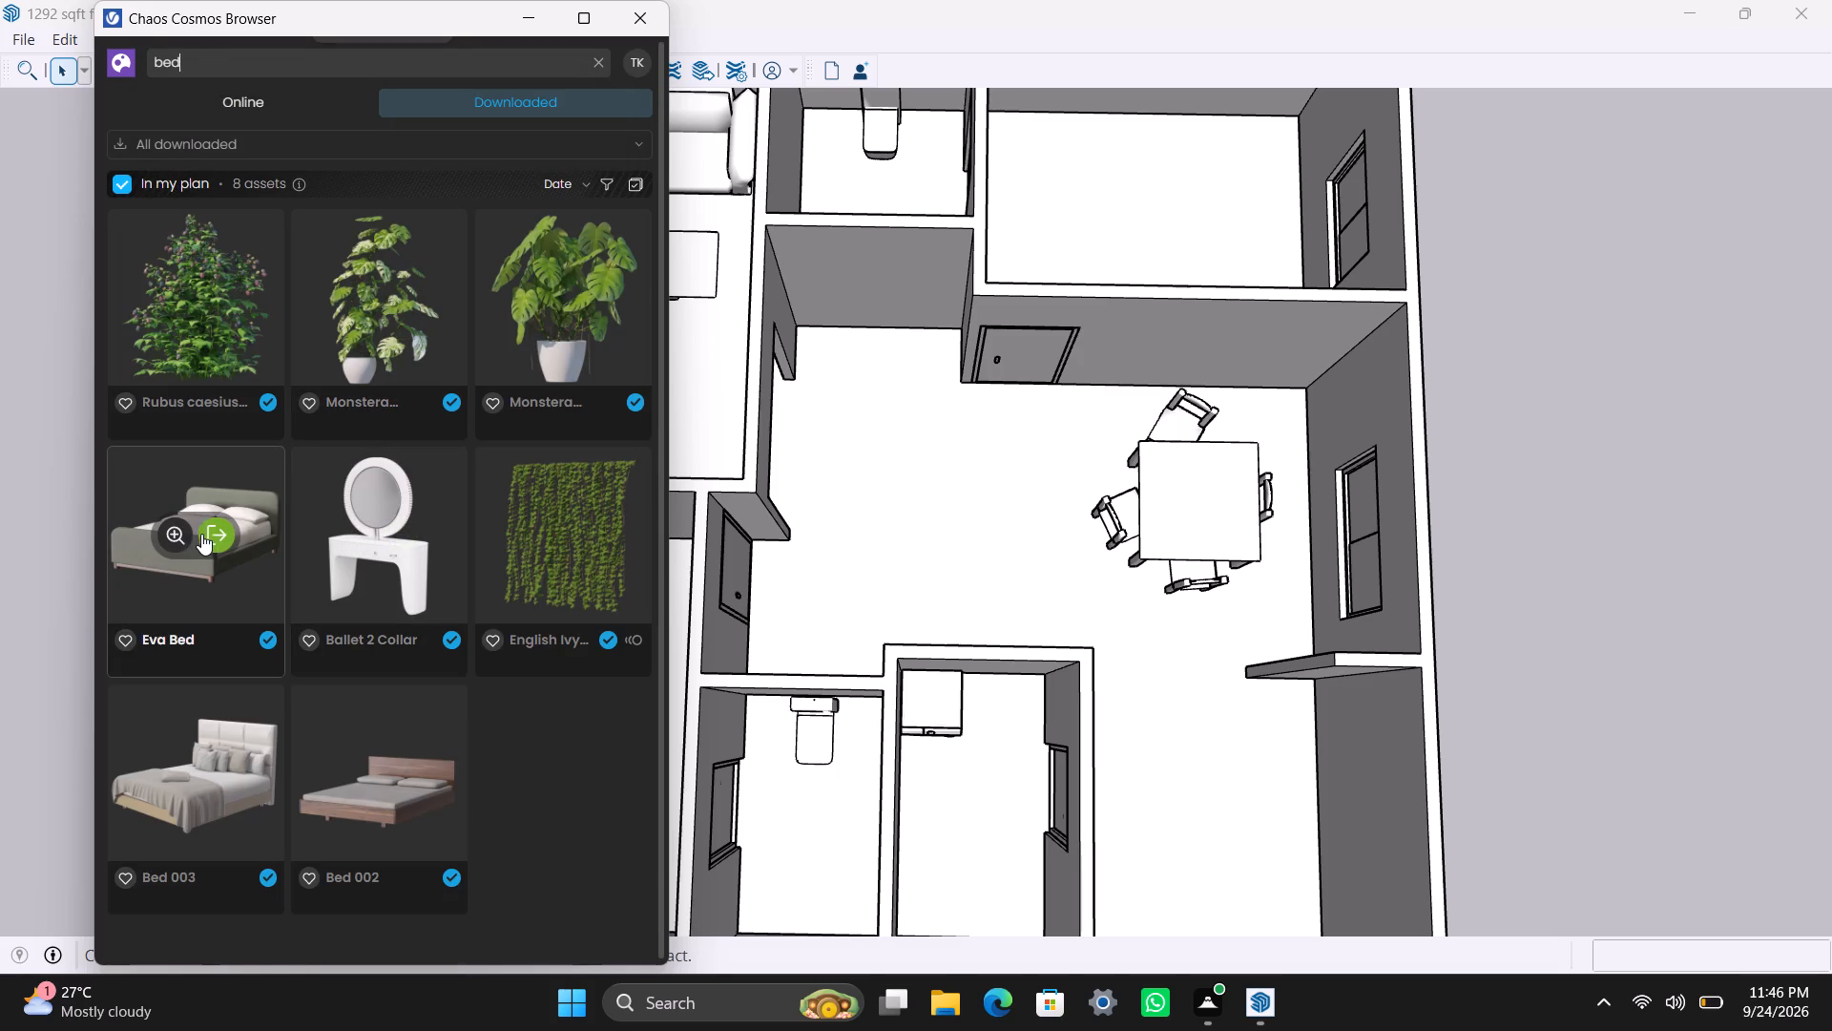
click(205, 532)
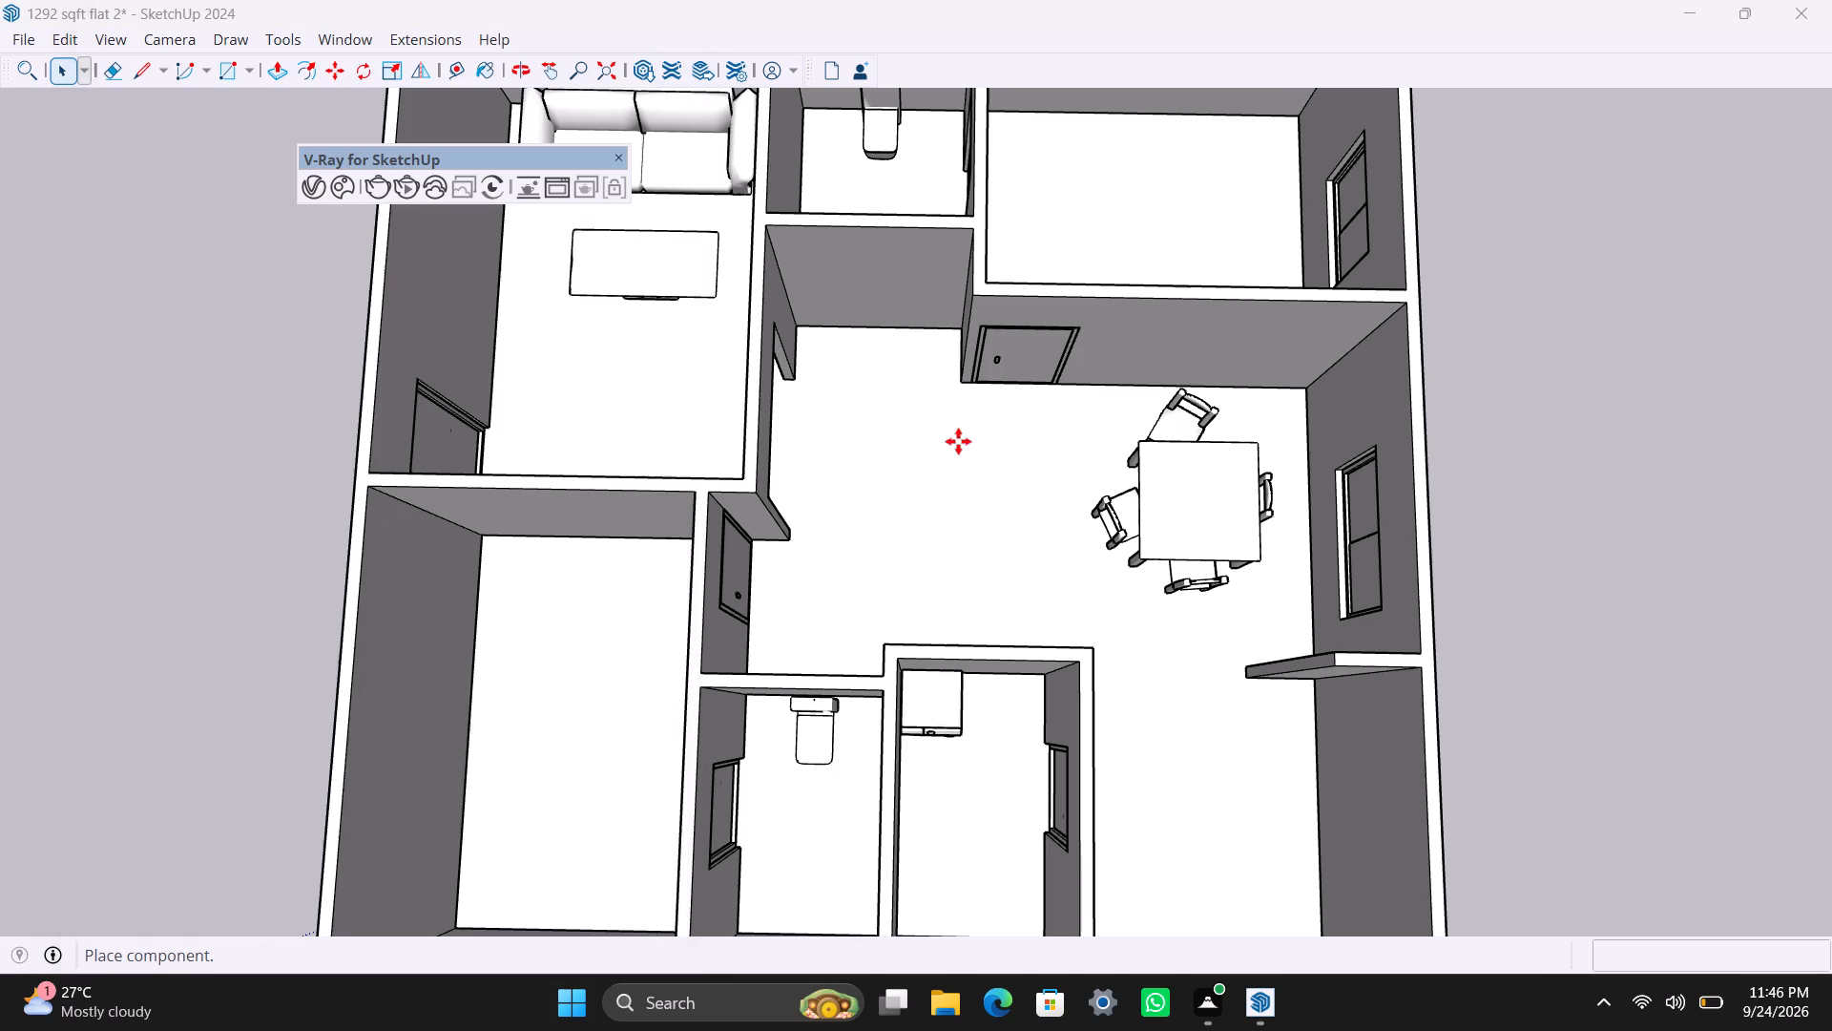
scroll(1161, 204, up, 1)
shift+middle_drag(1174, 212, 1191, 305)
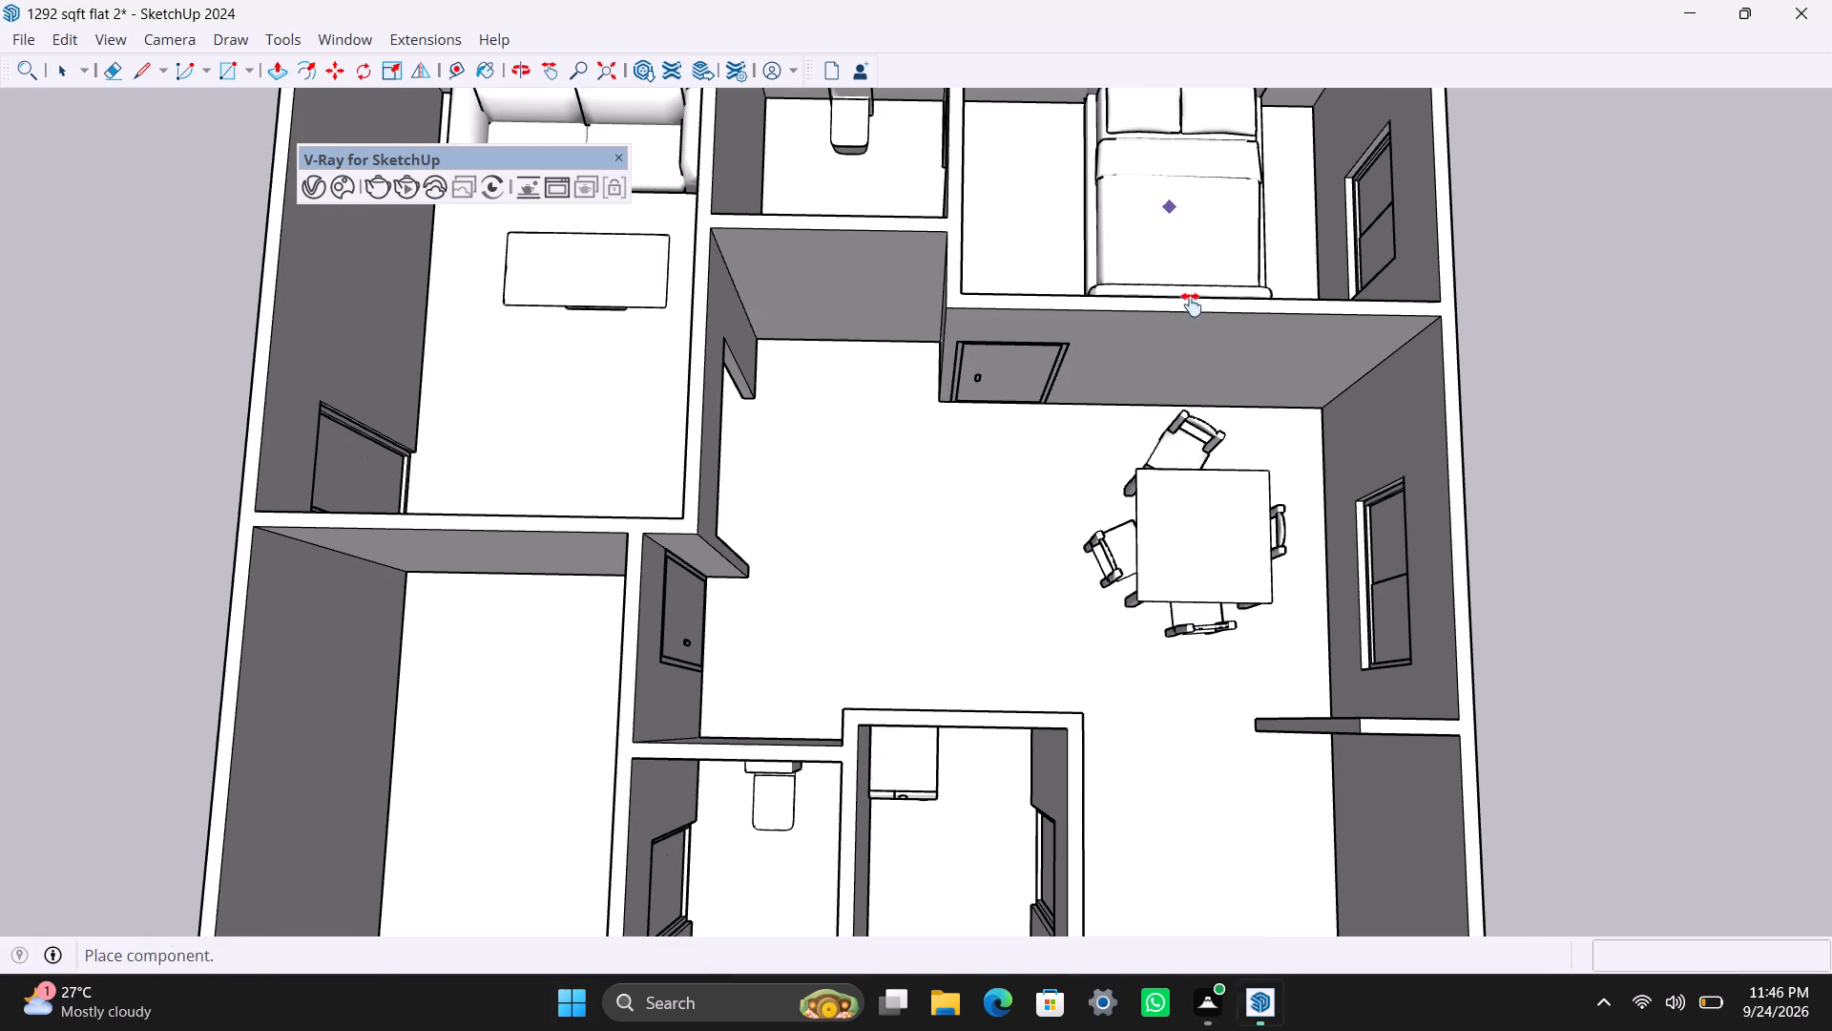
shift+middle_drag(1191, 305, 1005, 642)
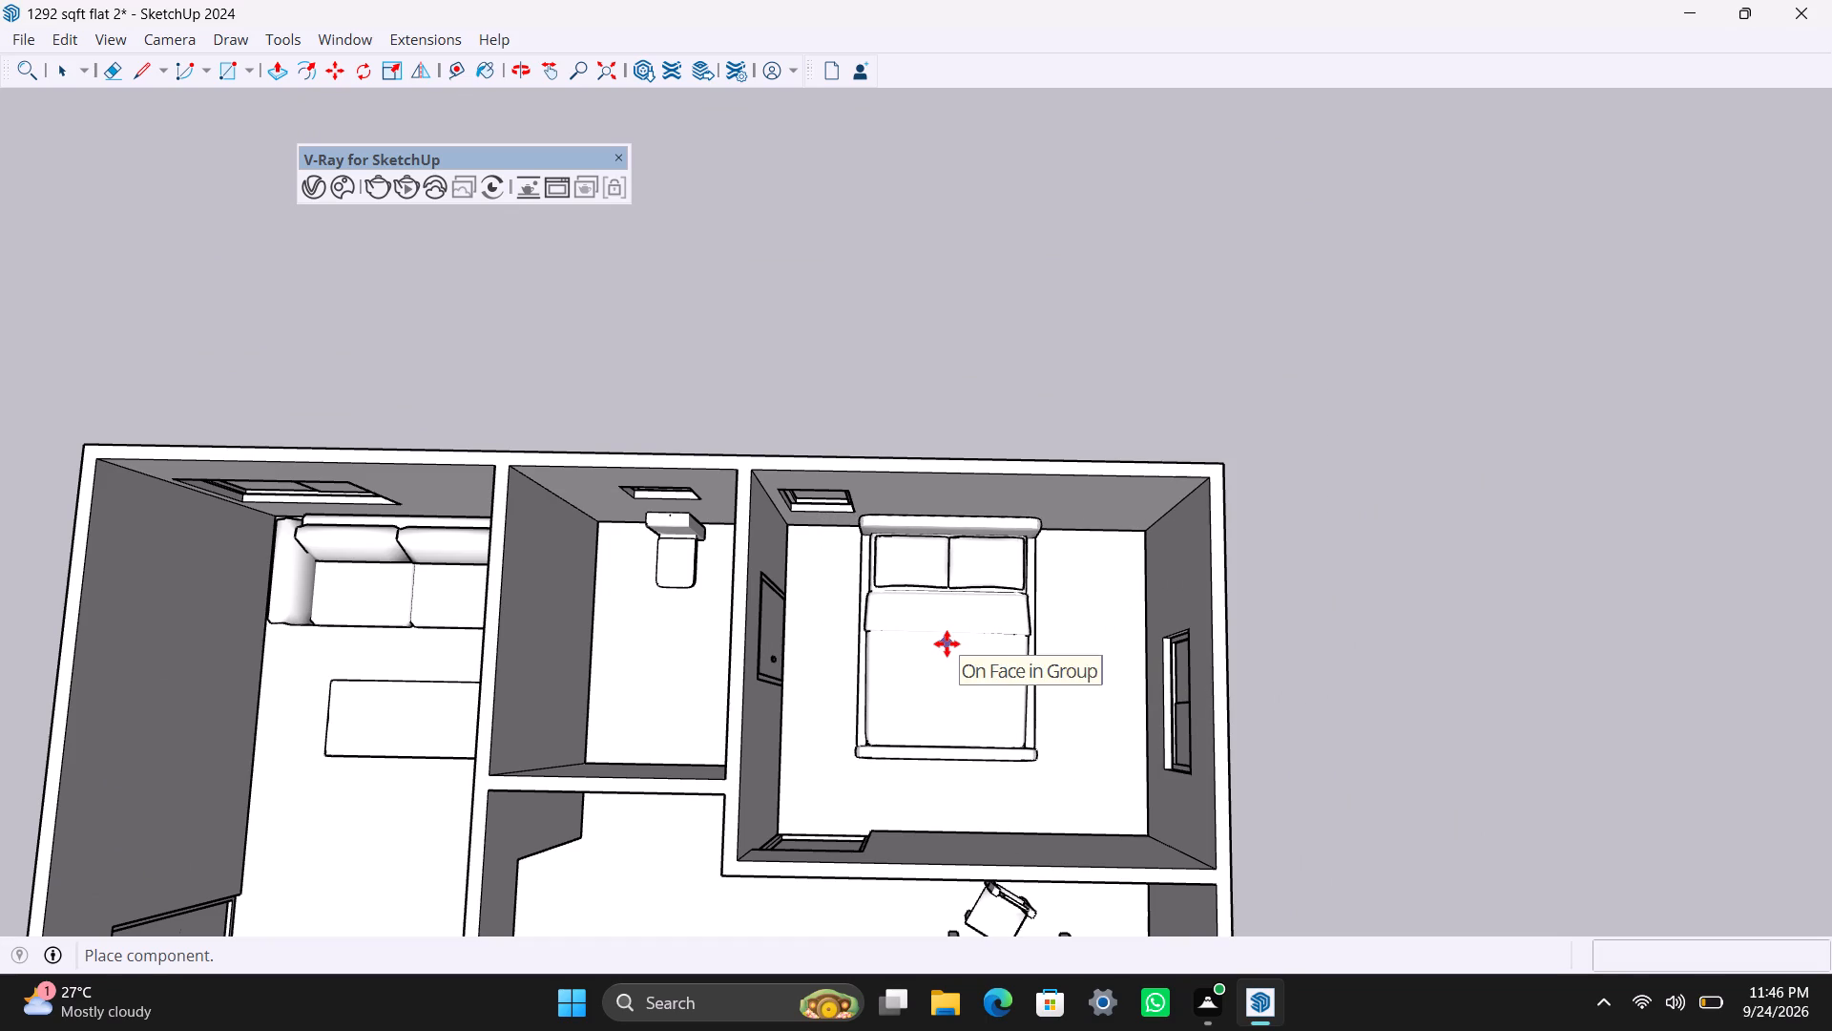
click(947, 642)
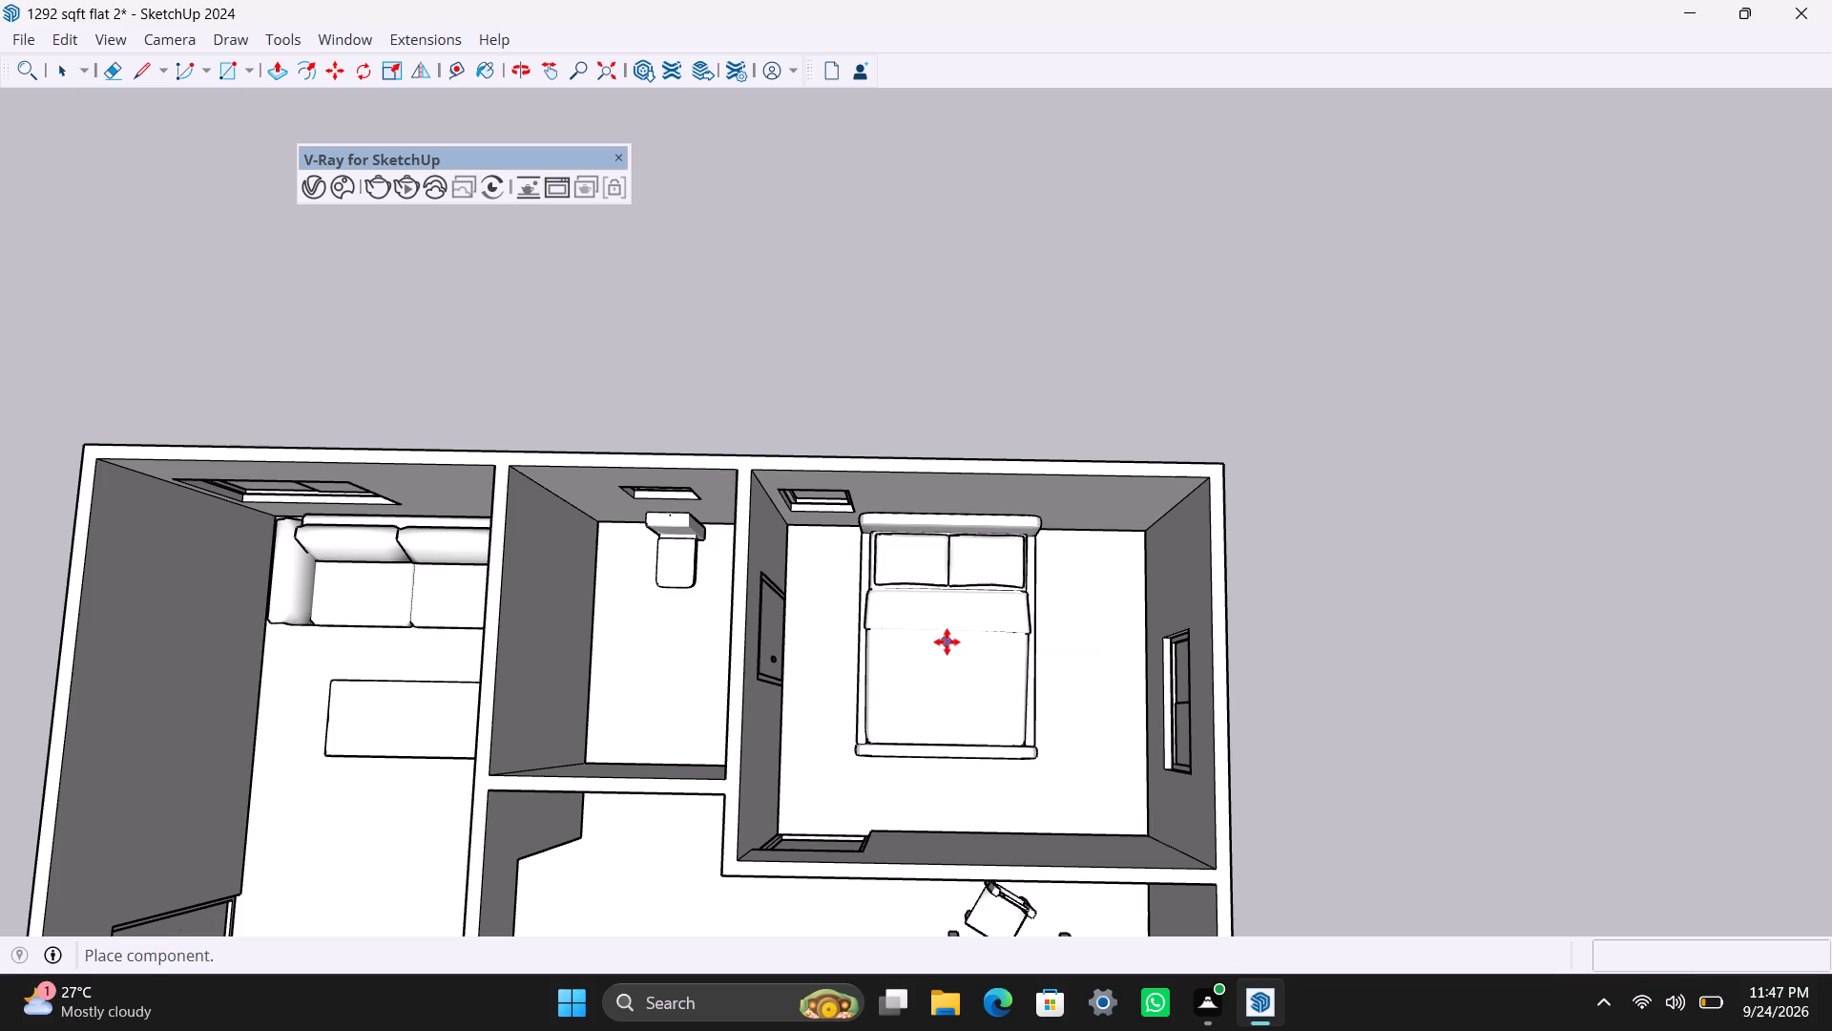
Place a second copy of the bed in the front corner room beside the bathroom, near the outer side wall, and finish placing.
scroll(1155, 747, down, 3)
middle_drag(1085, 768, 1057, 229)
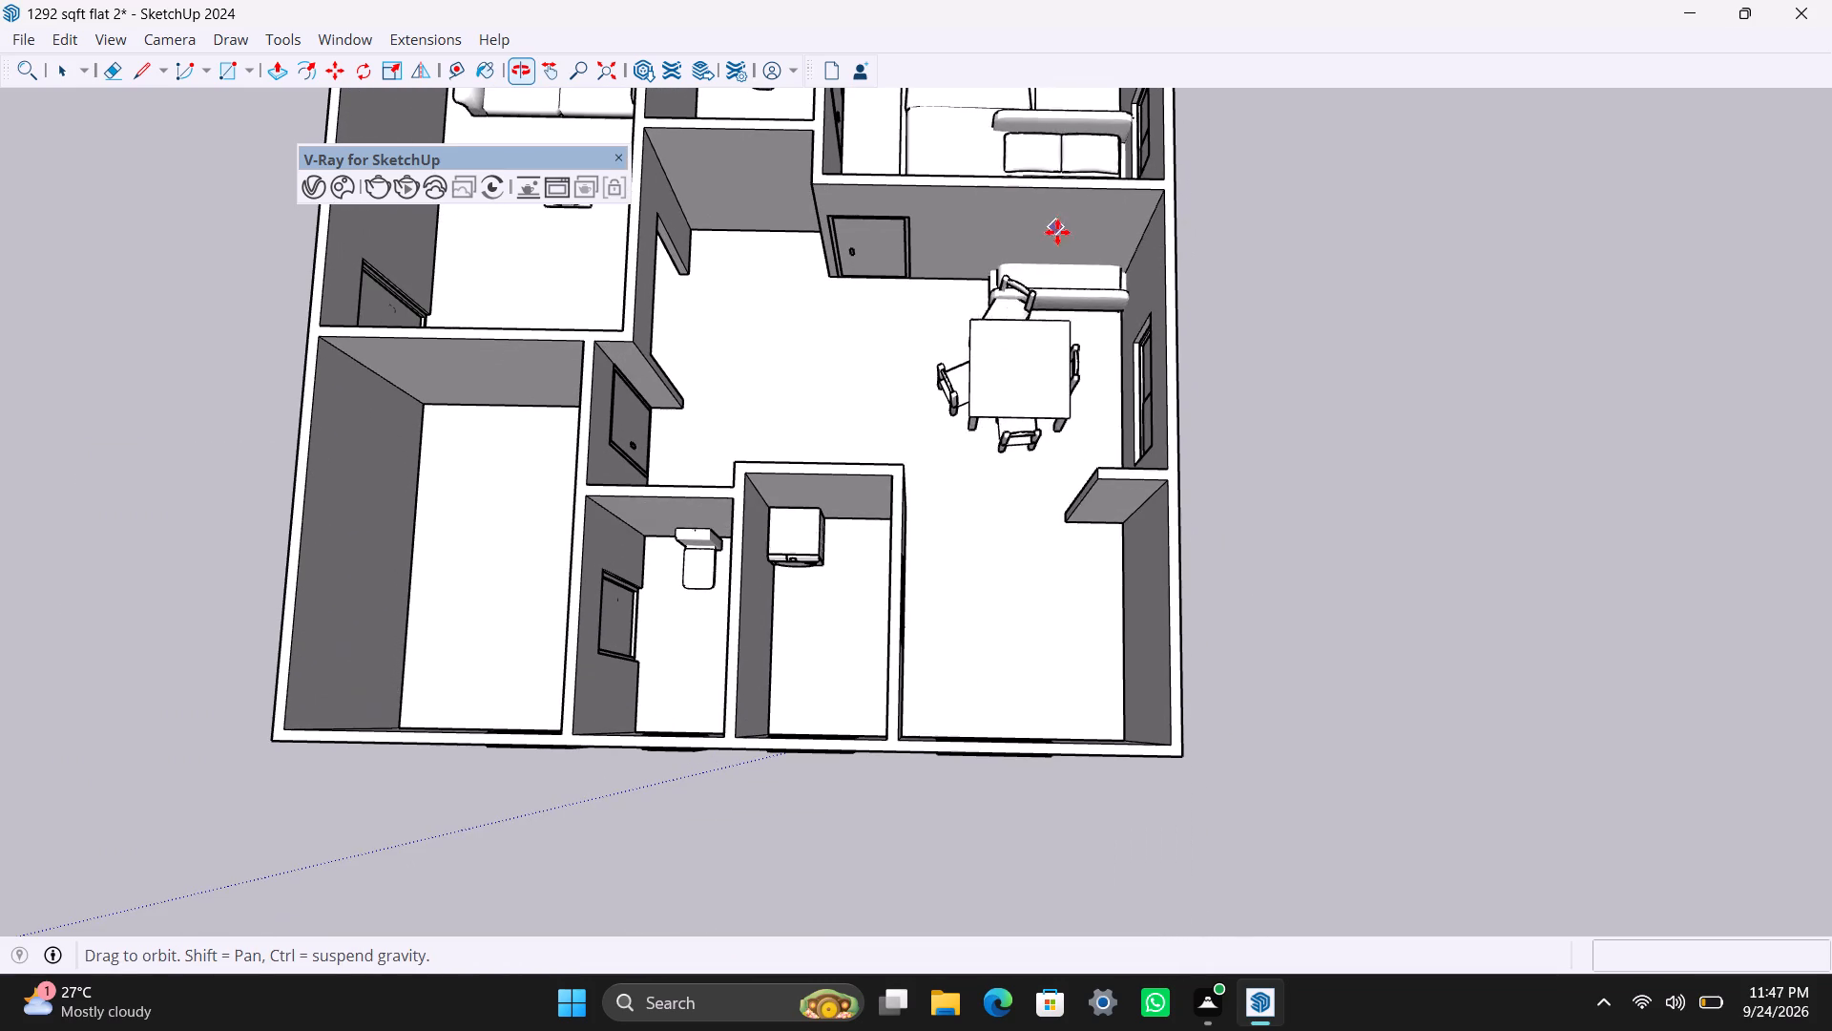
scroll(490, 542, up, 2)
middle_drag(490, 542, 504, 547)
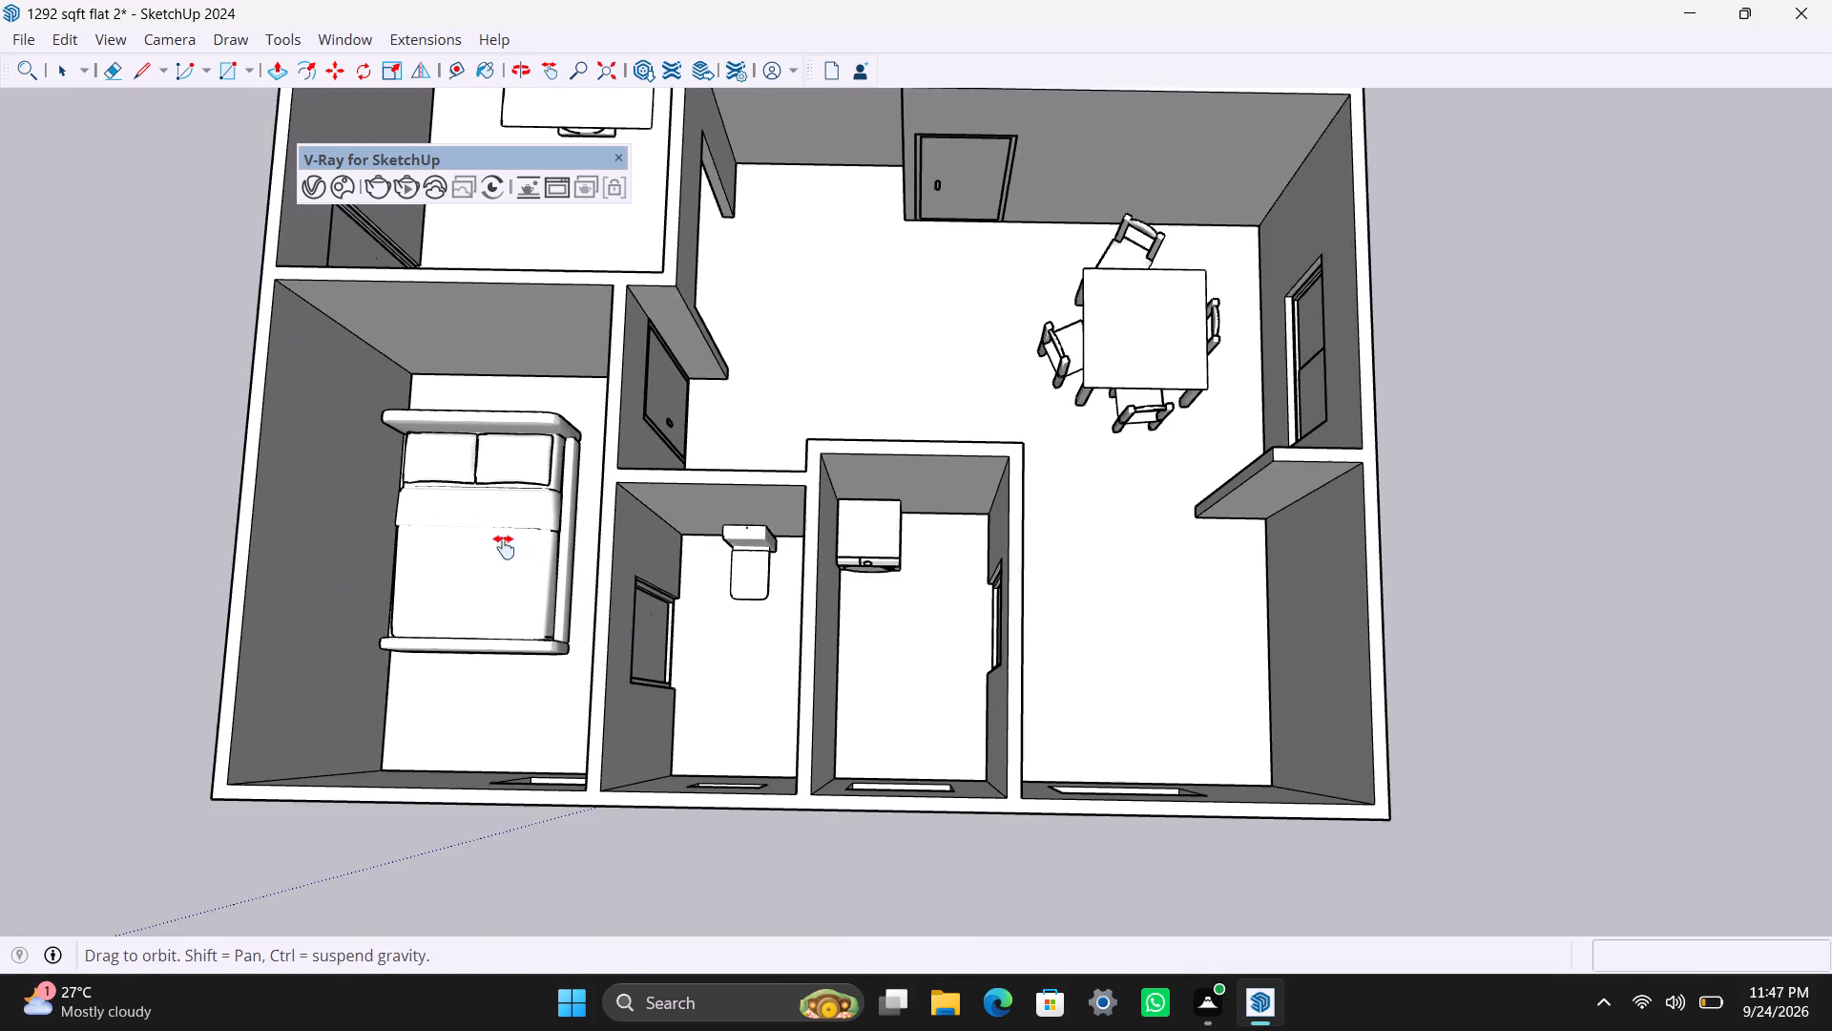
middle_drag(504, 547, 726, 607)
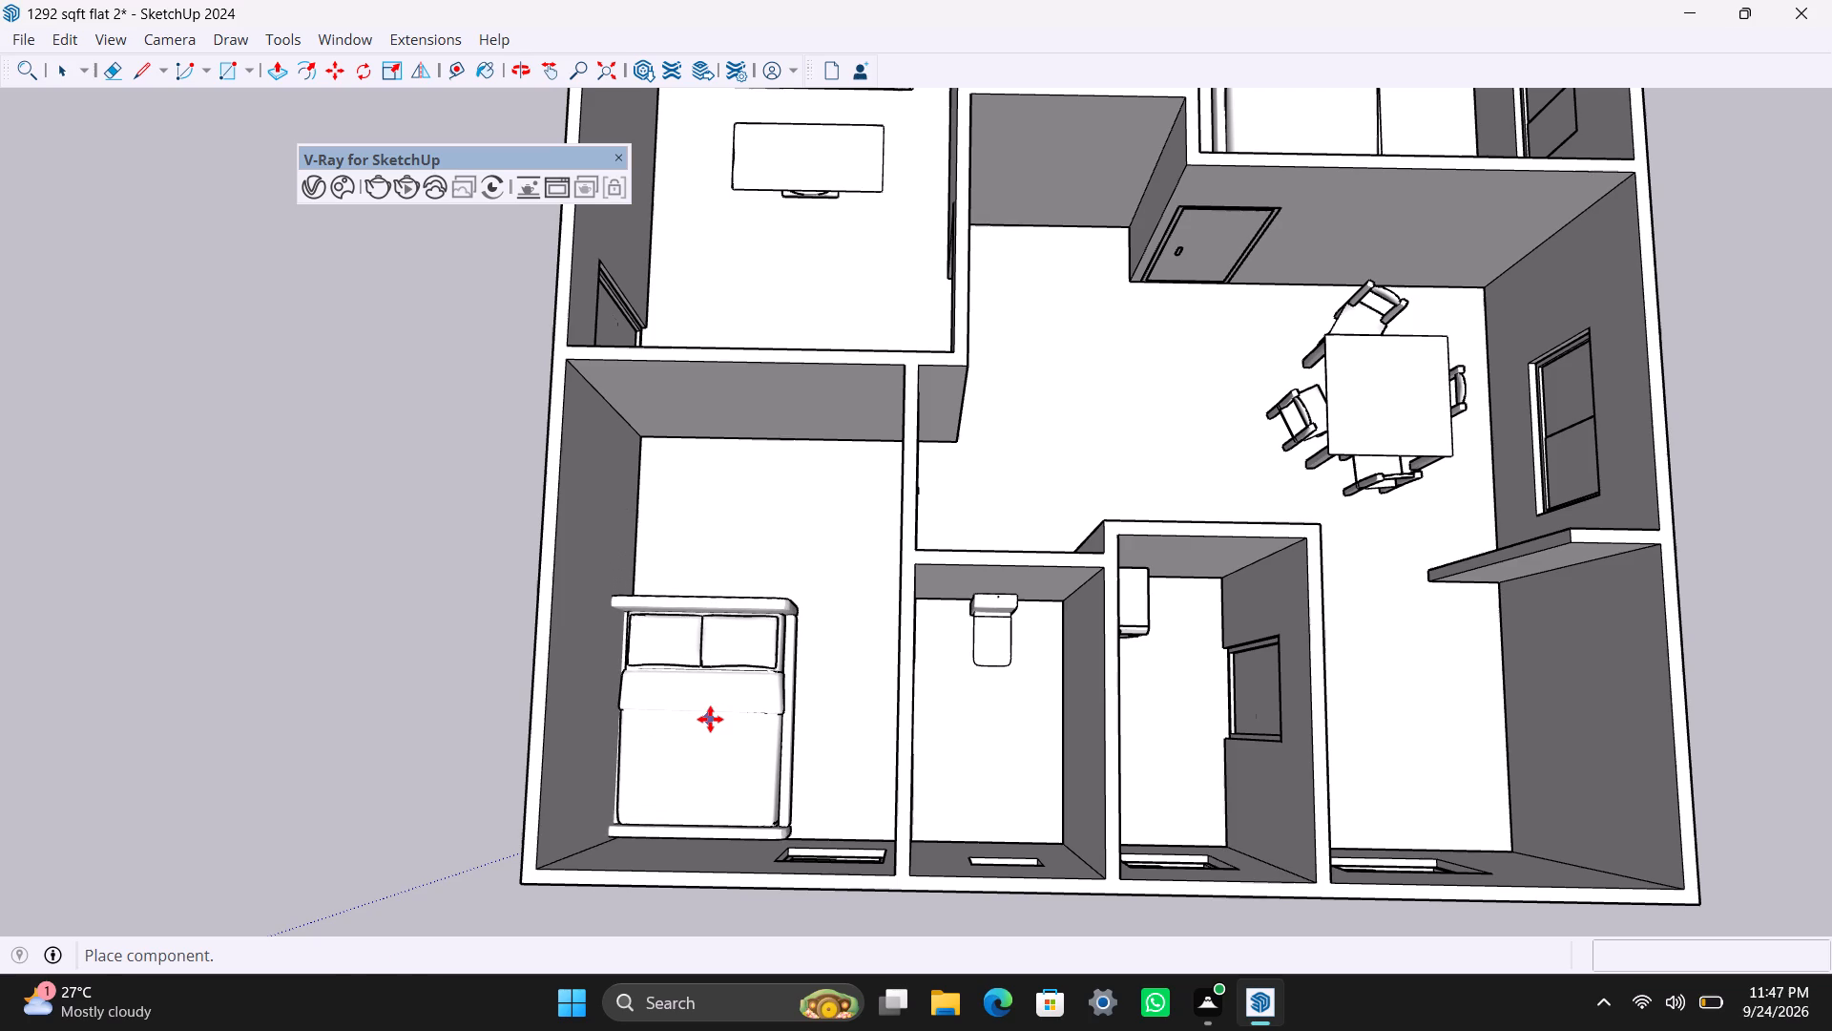
scroll(710, 719, up, 1)
middle_drag(710, 719, 774, 705)
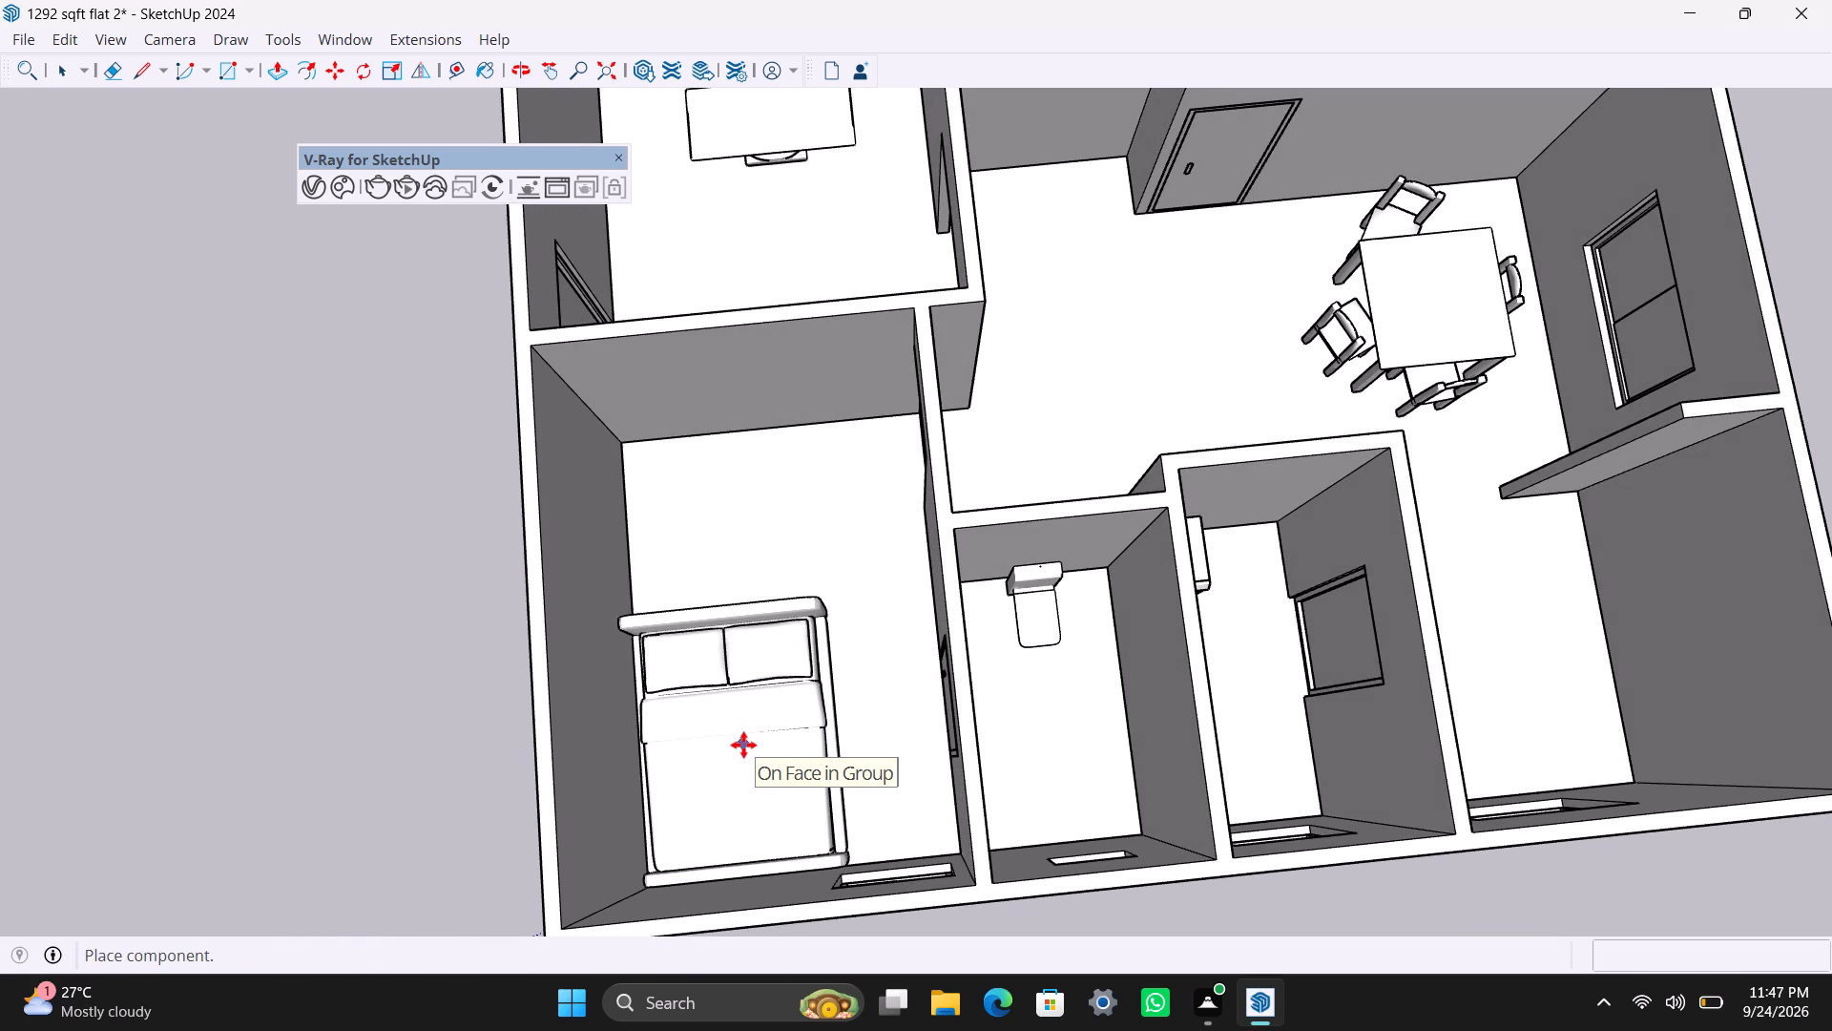
click(743, 745)
key(space)
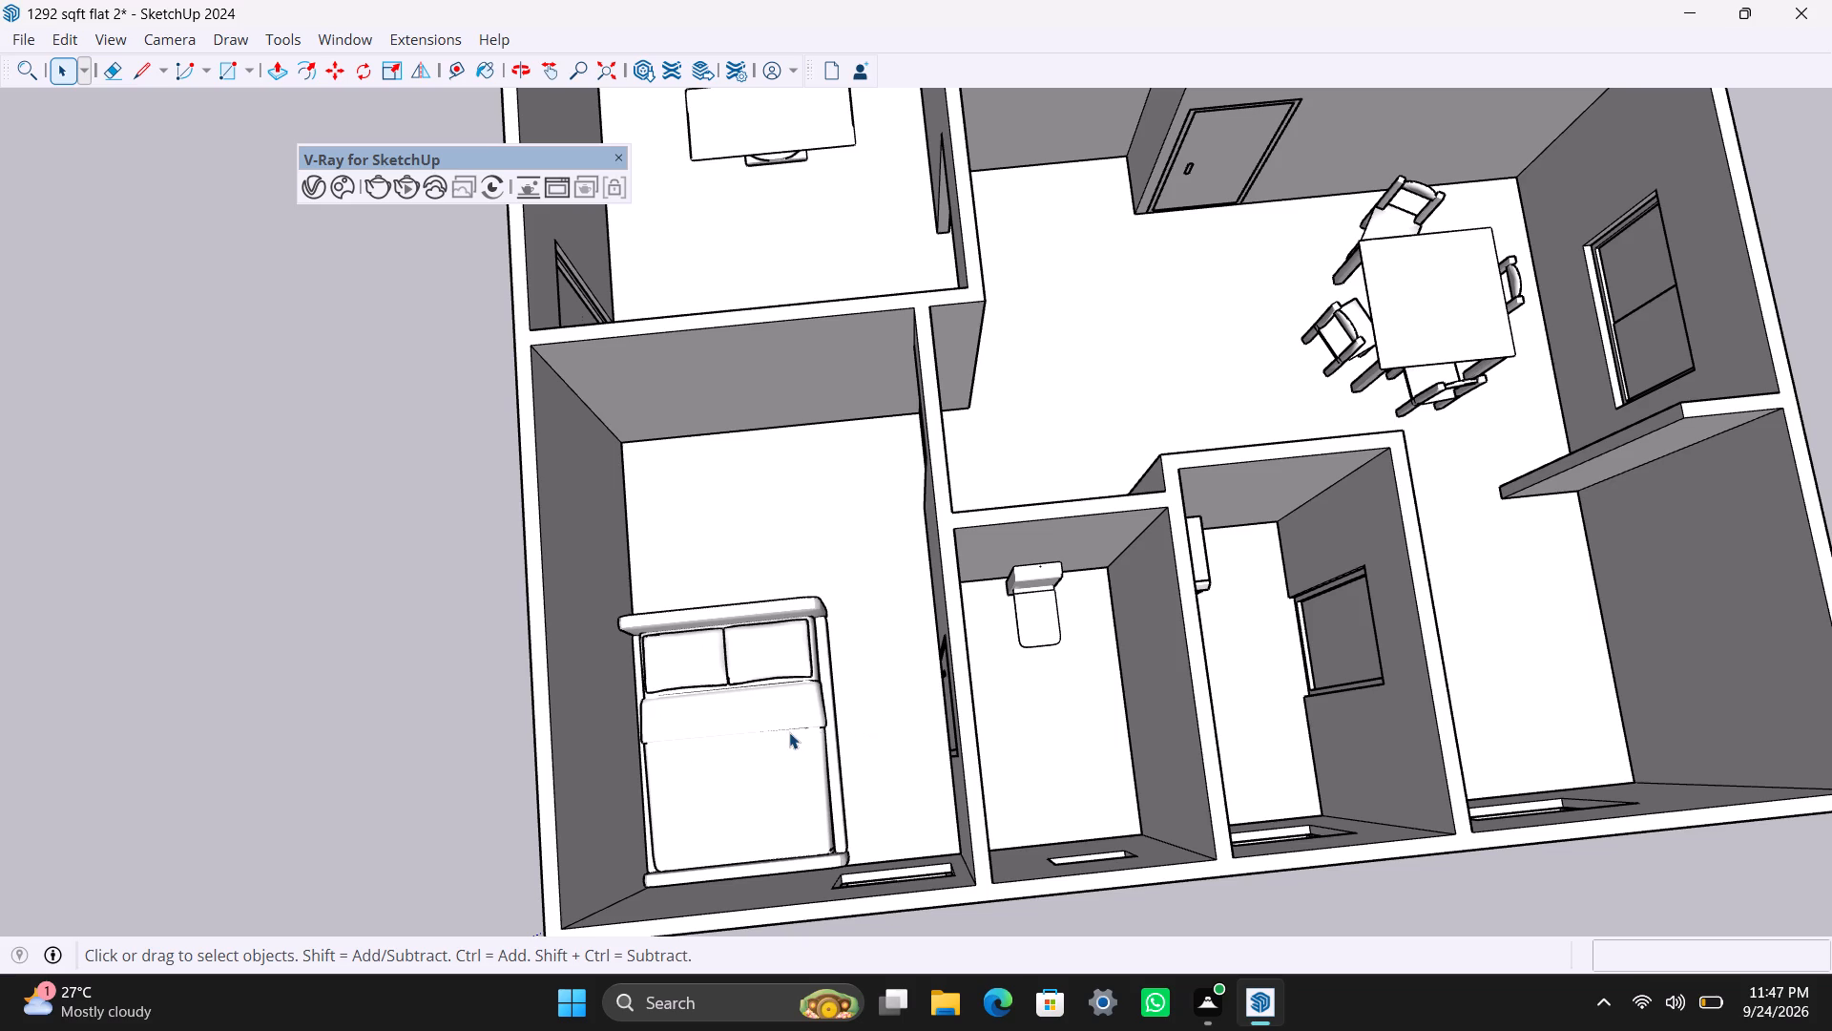
Rotate the bed in the front corner room 270° about its inner headboard corner, in the floor plane.
click(781, 729)
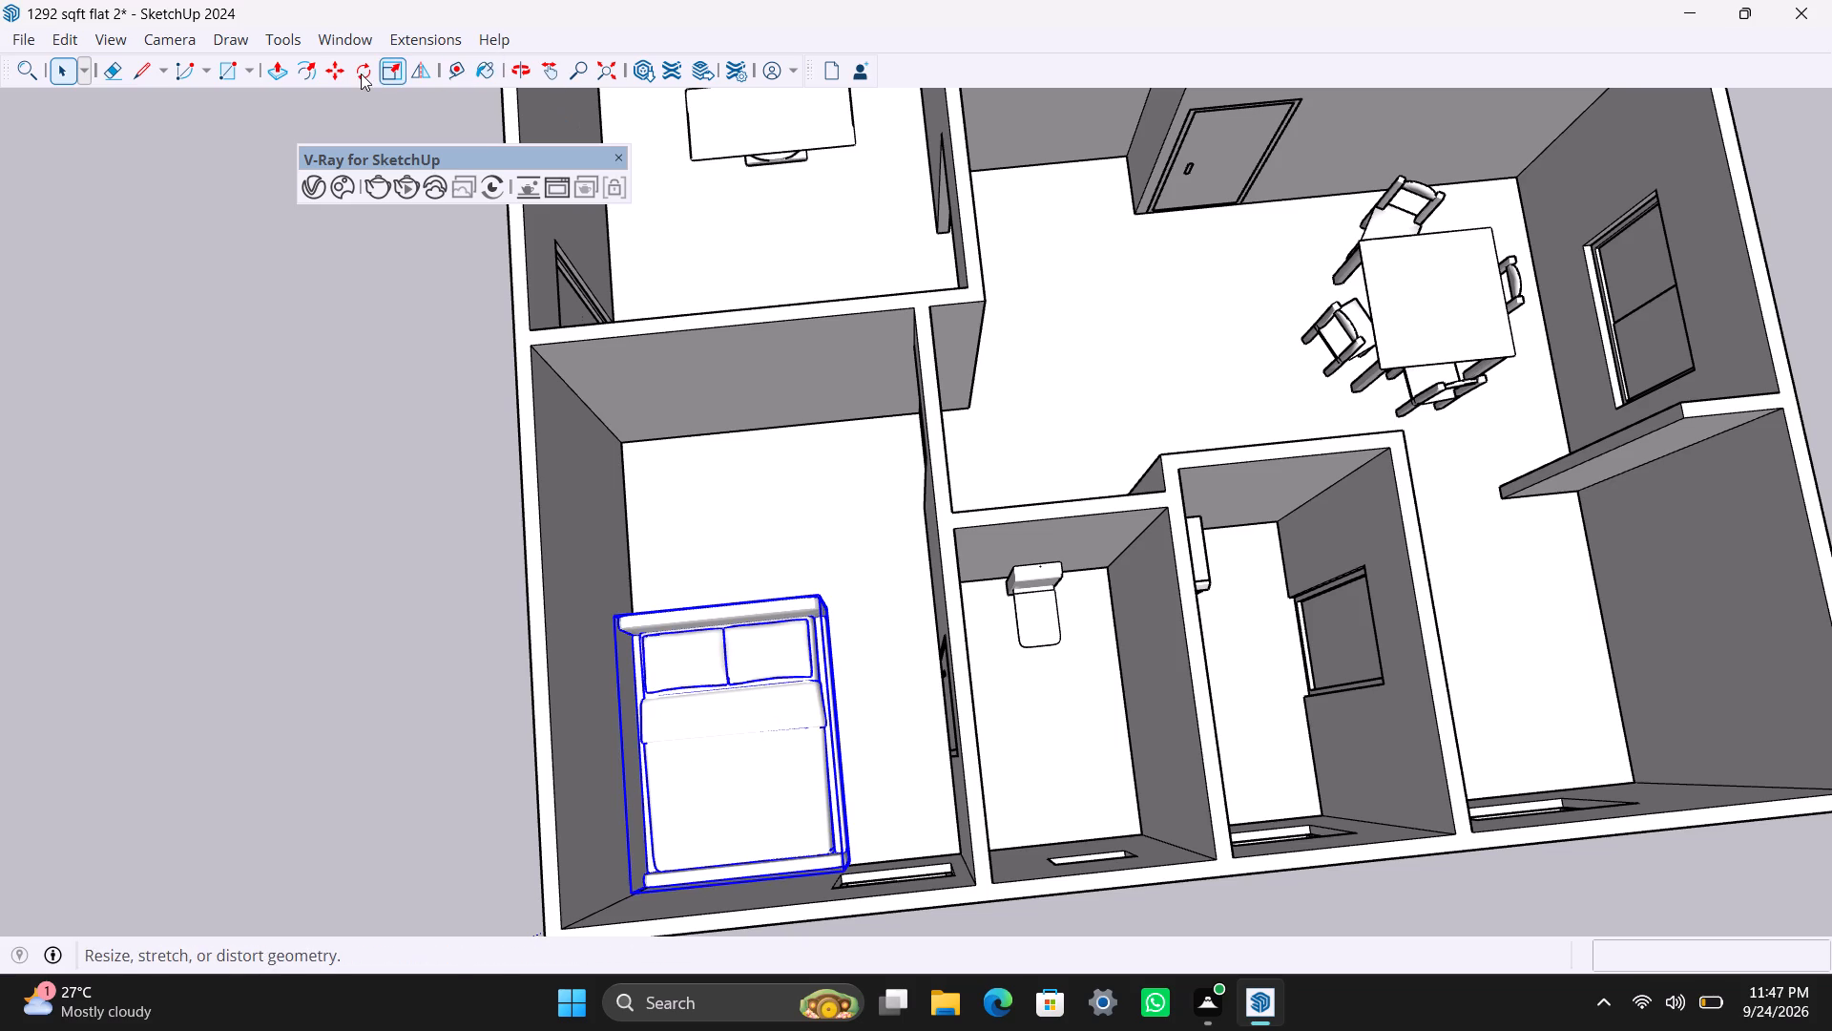
click(360, 71)
key(Up)
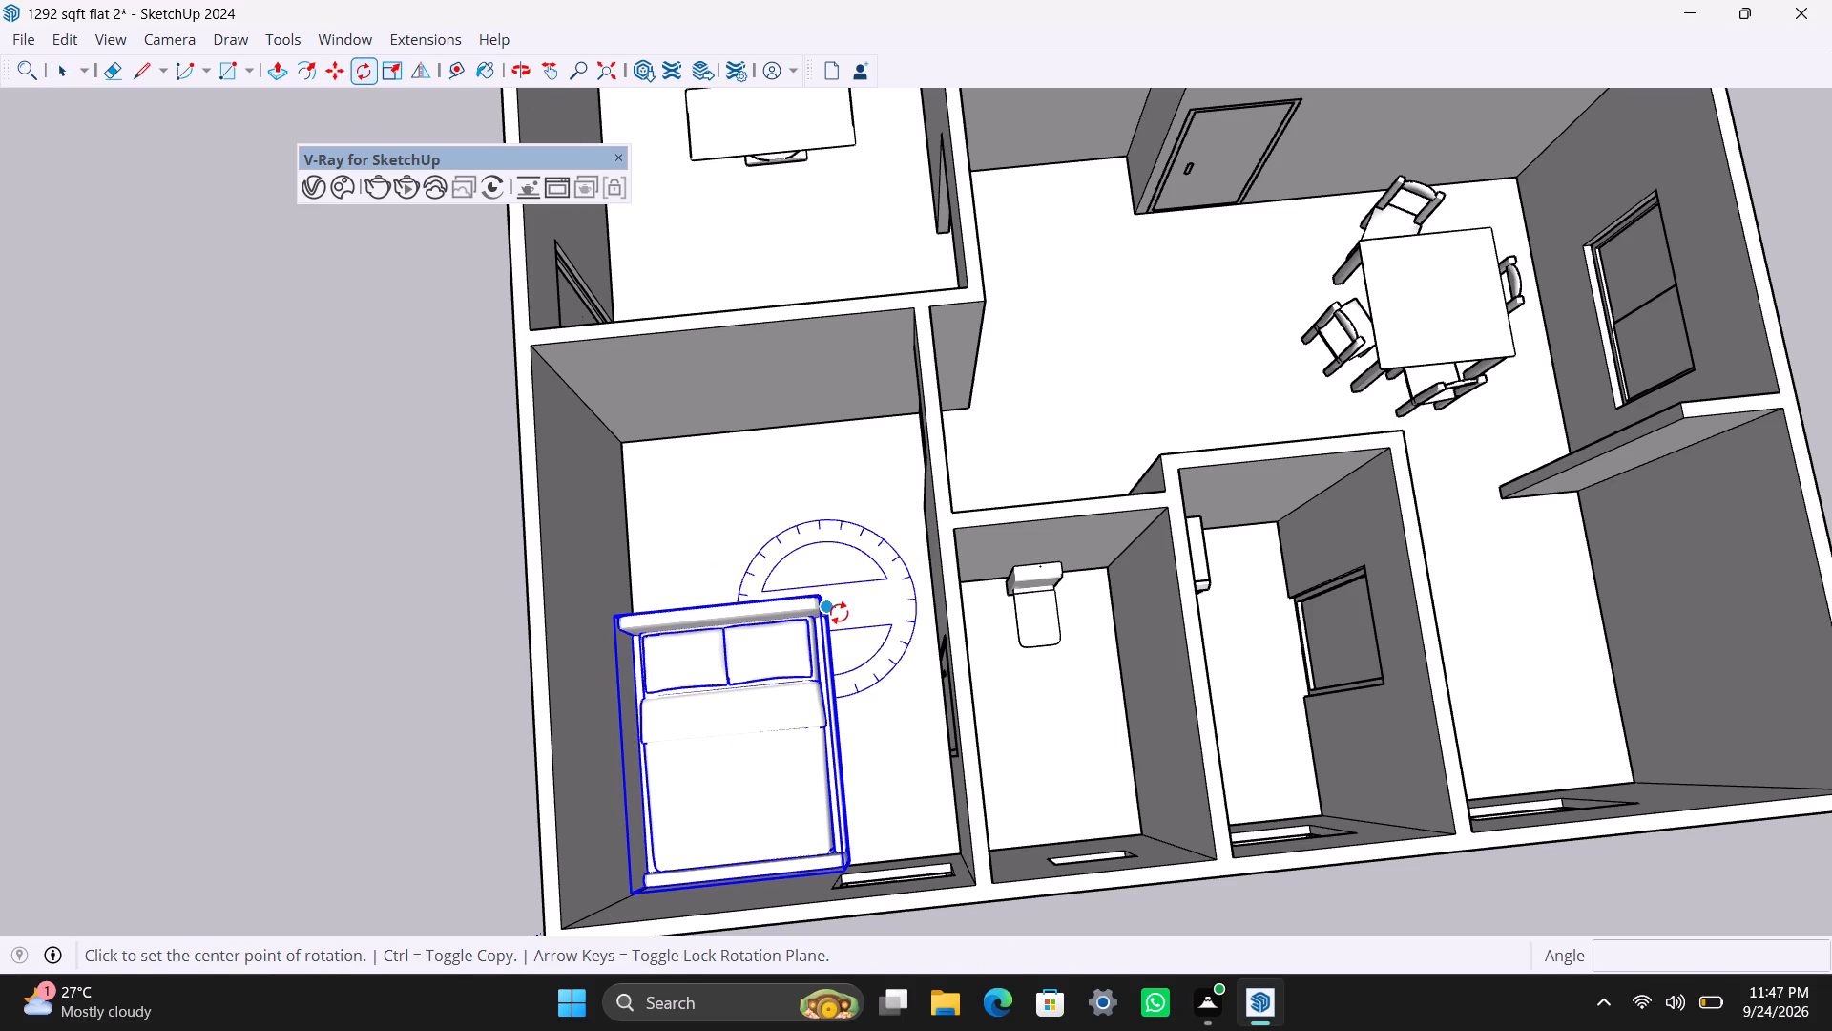
click(839, 613)
click(614, 617)
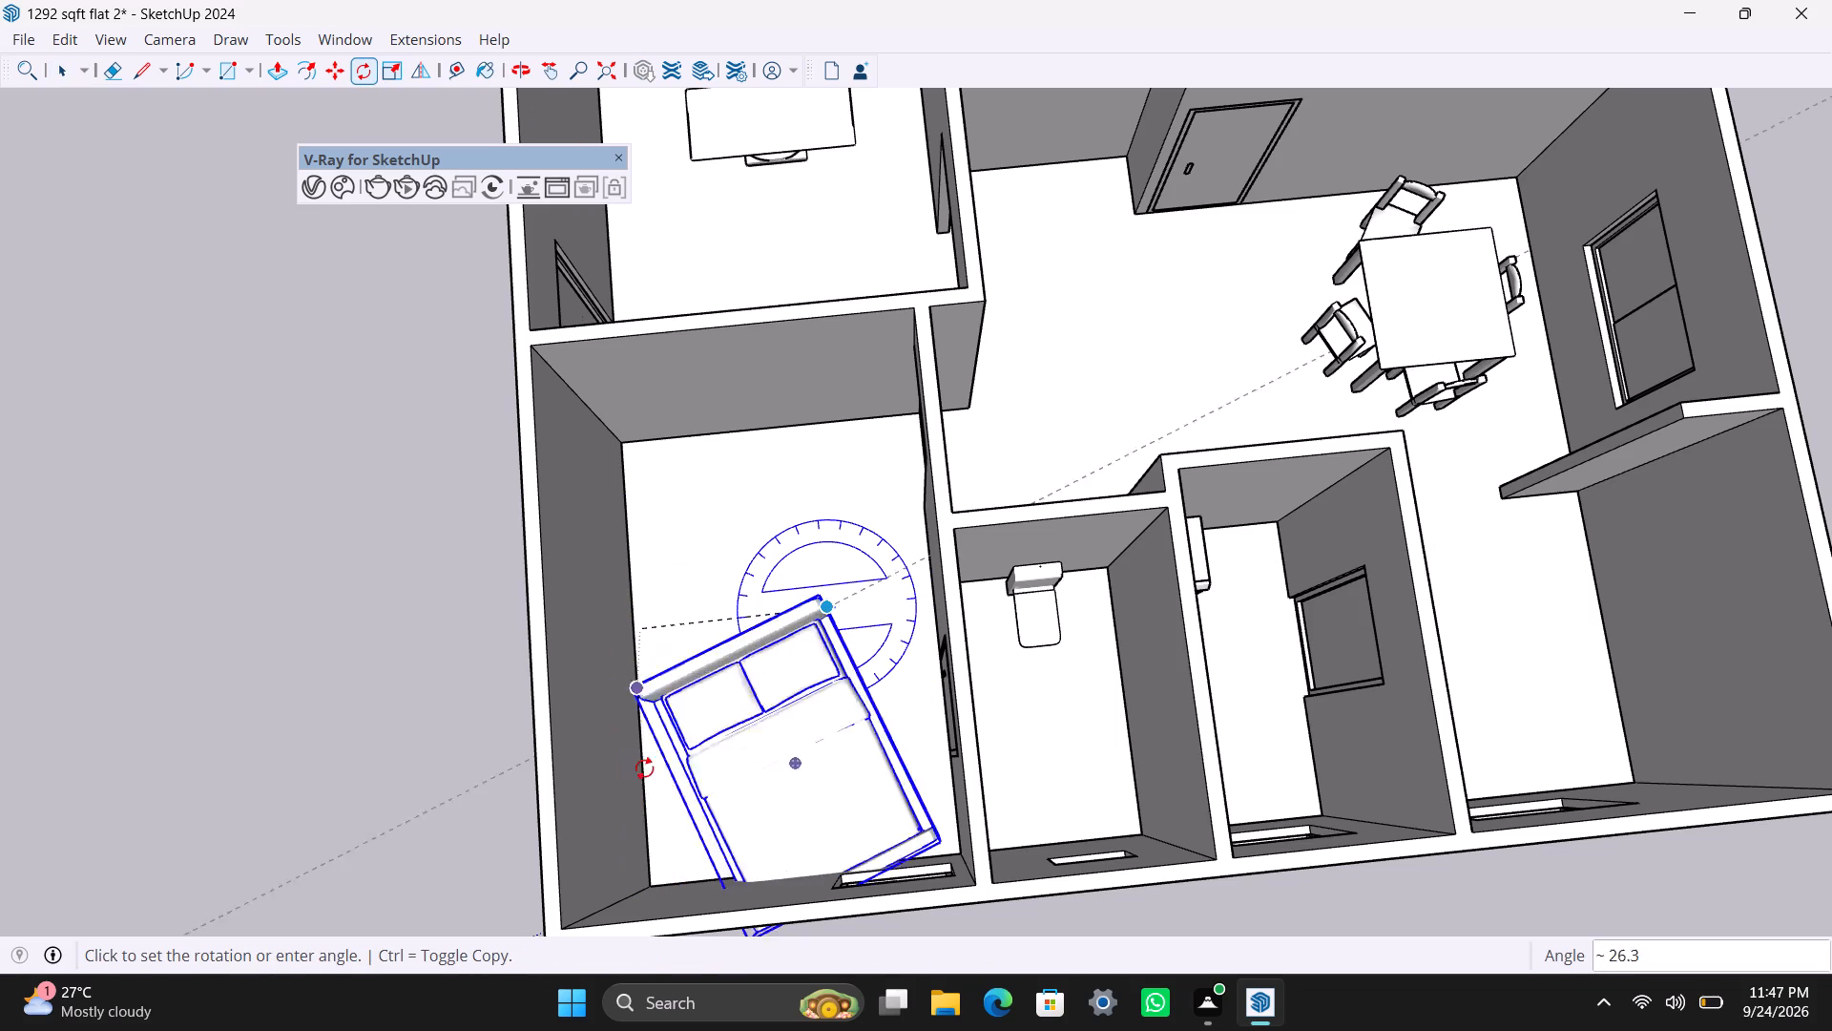
text(270)
key(Return)
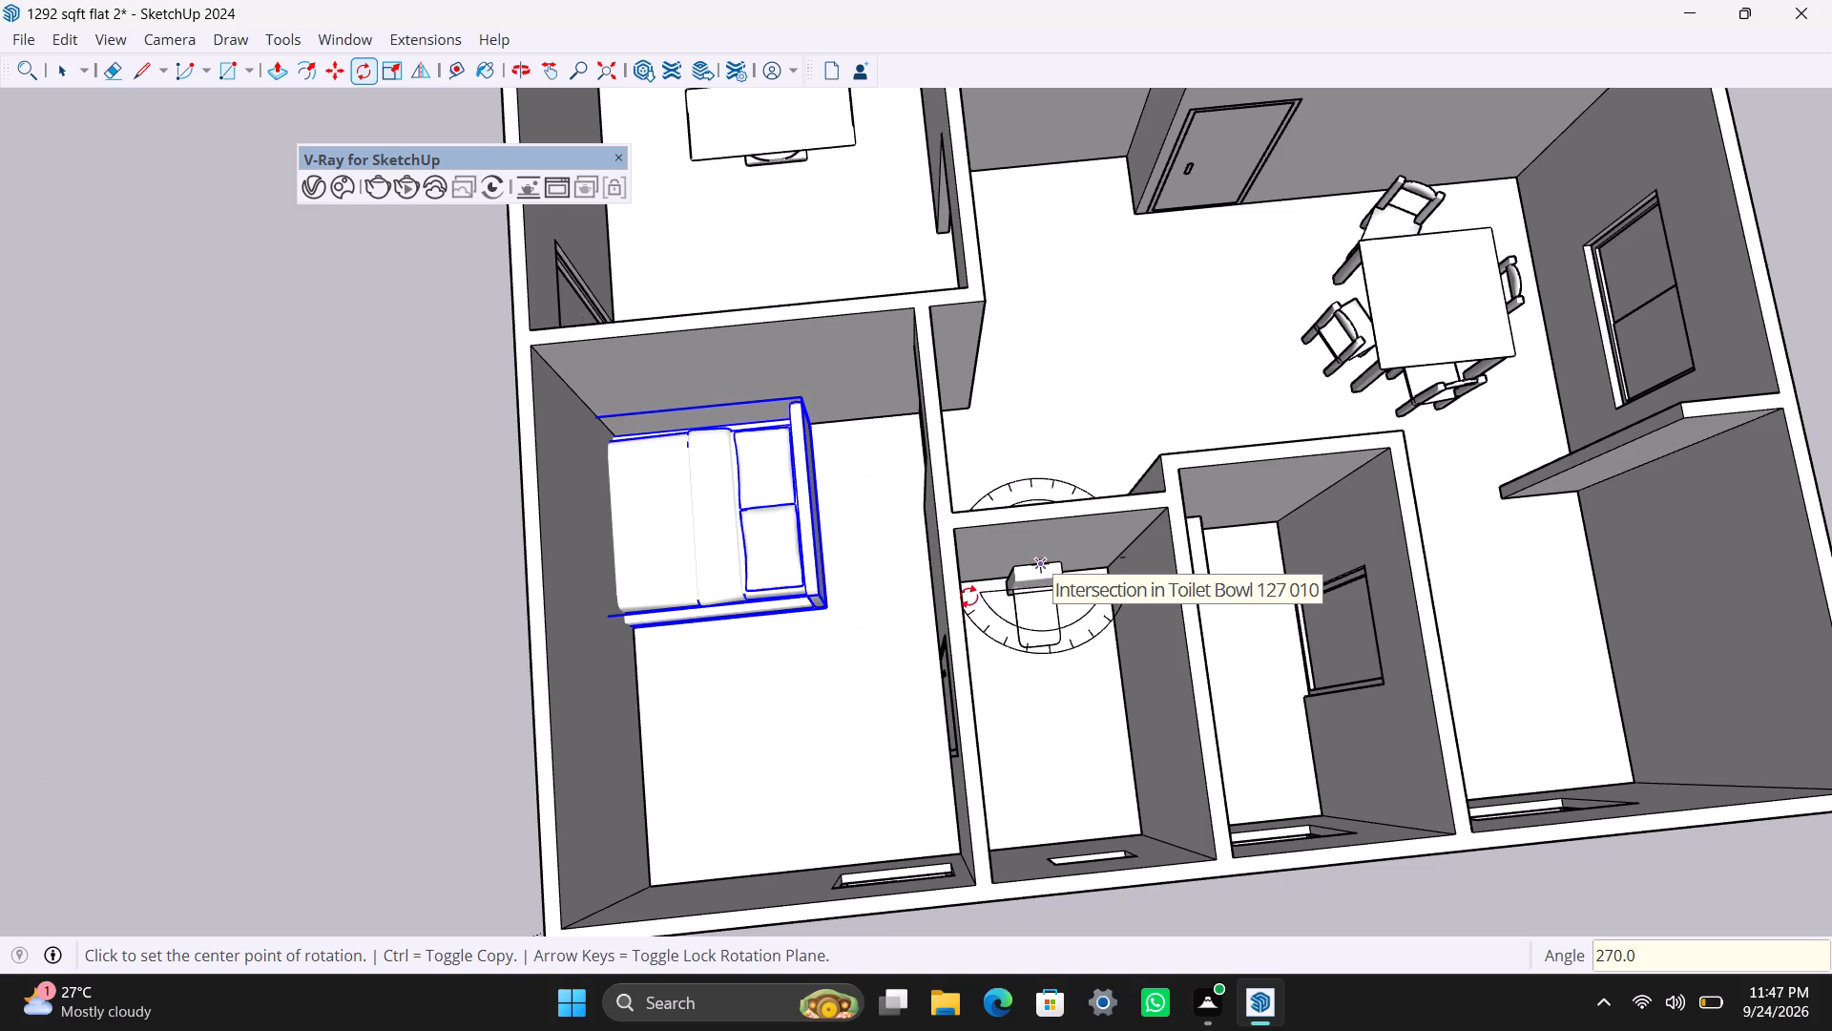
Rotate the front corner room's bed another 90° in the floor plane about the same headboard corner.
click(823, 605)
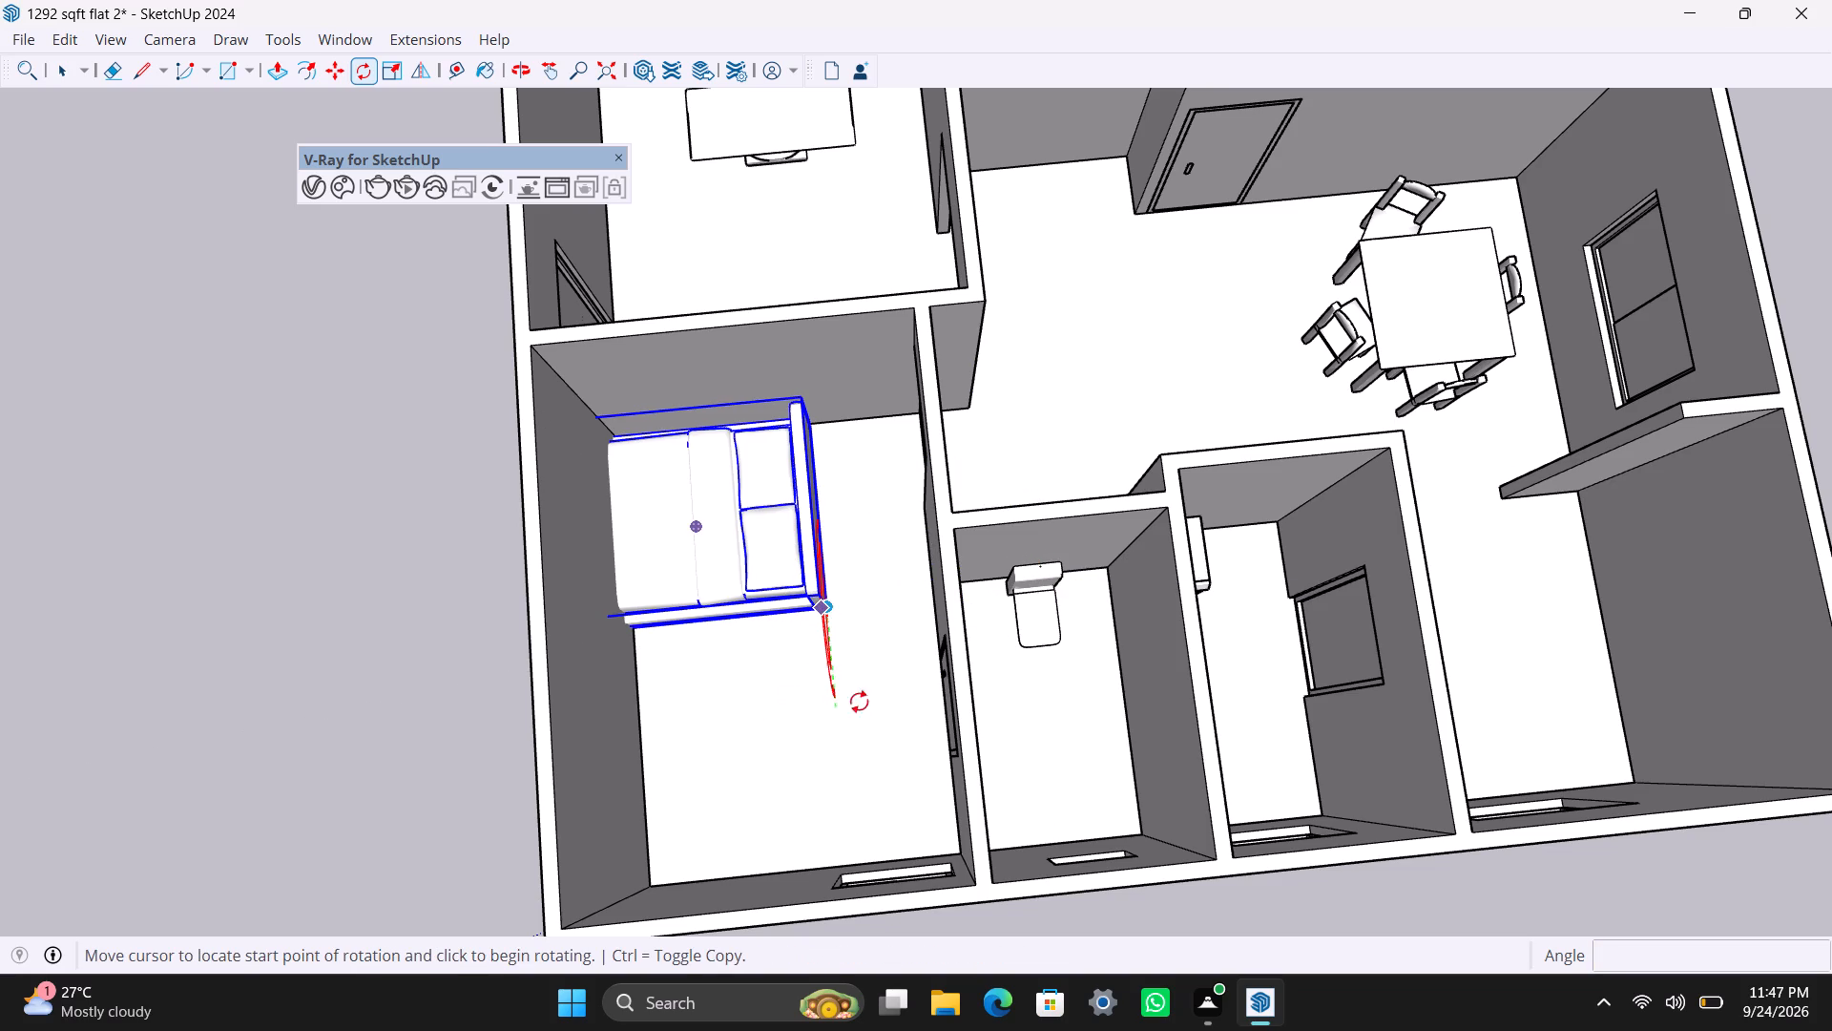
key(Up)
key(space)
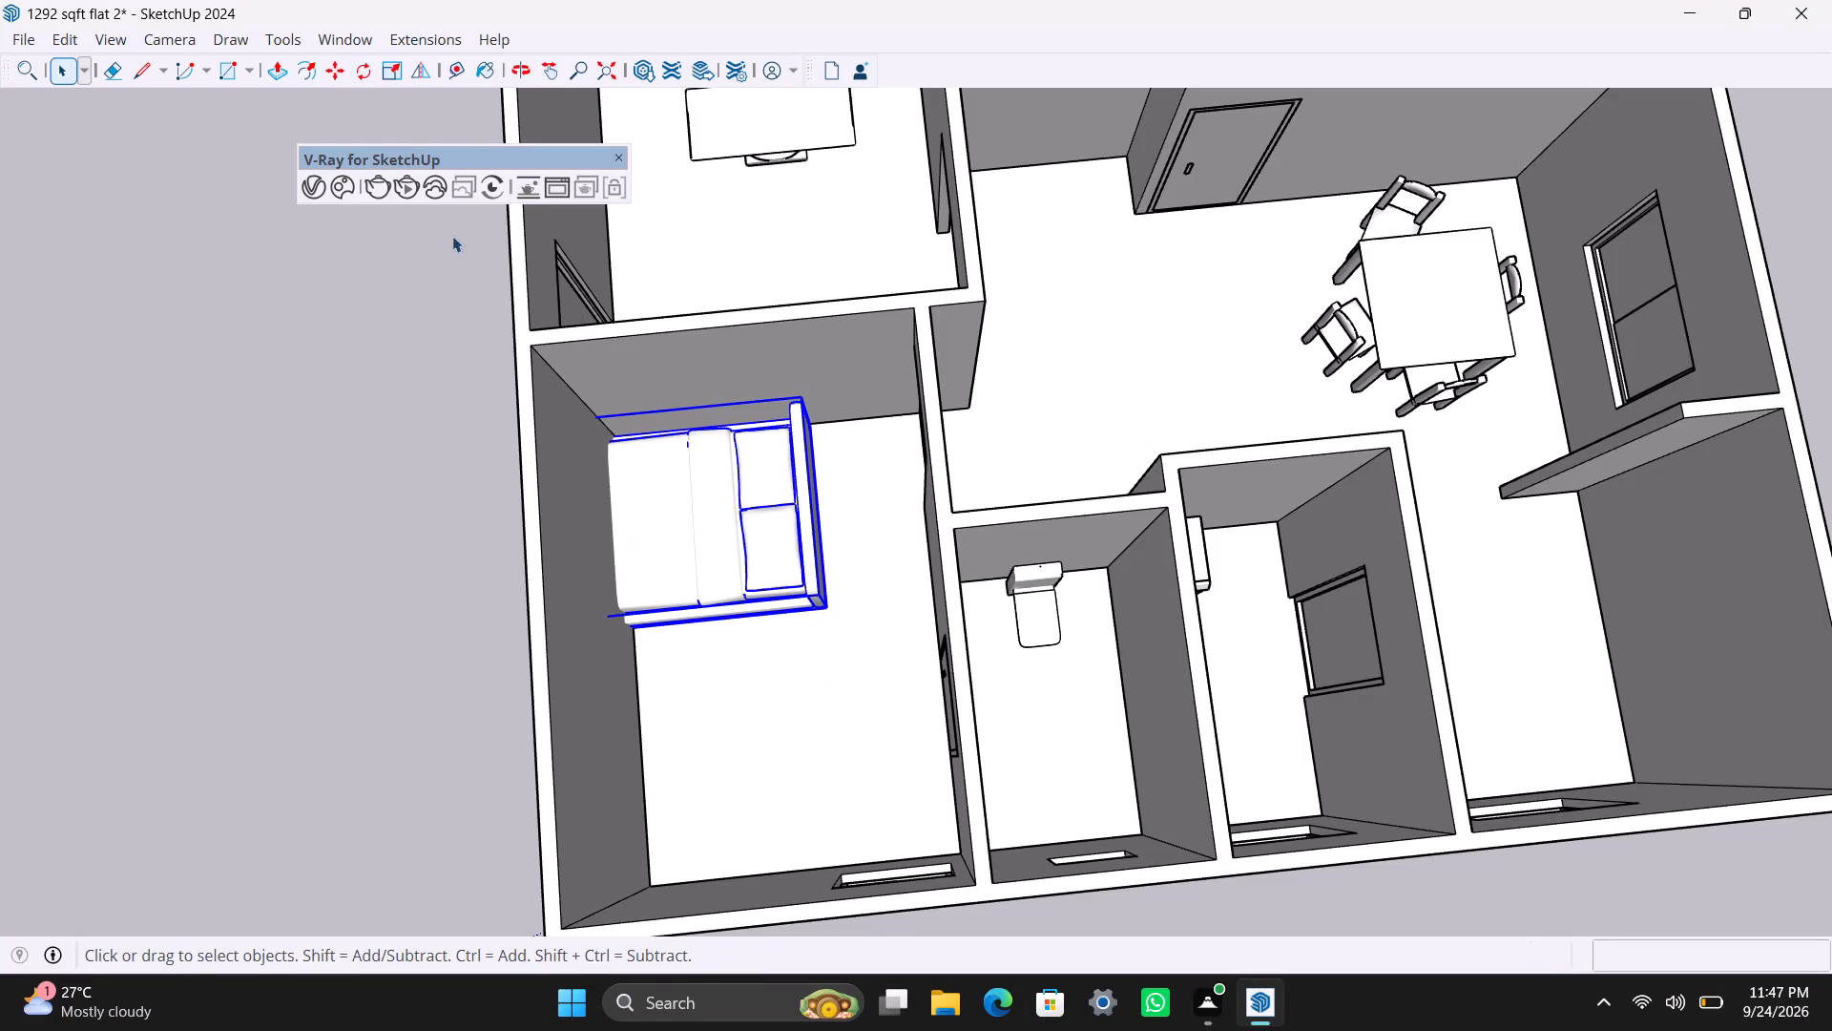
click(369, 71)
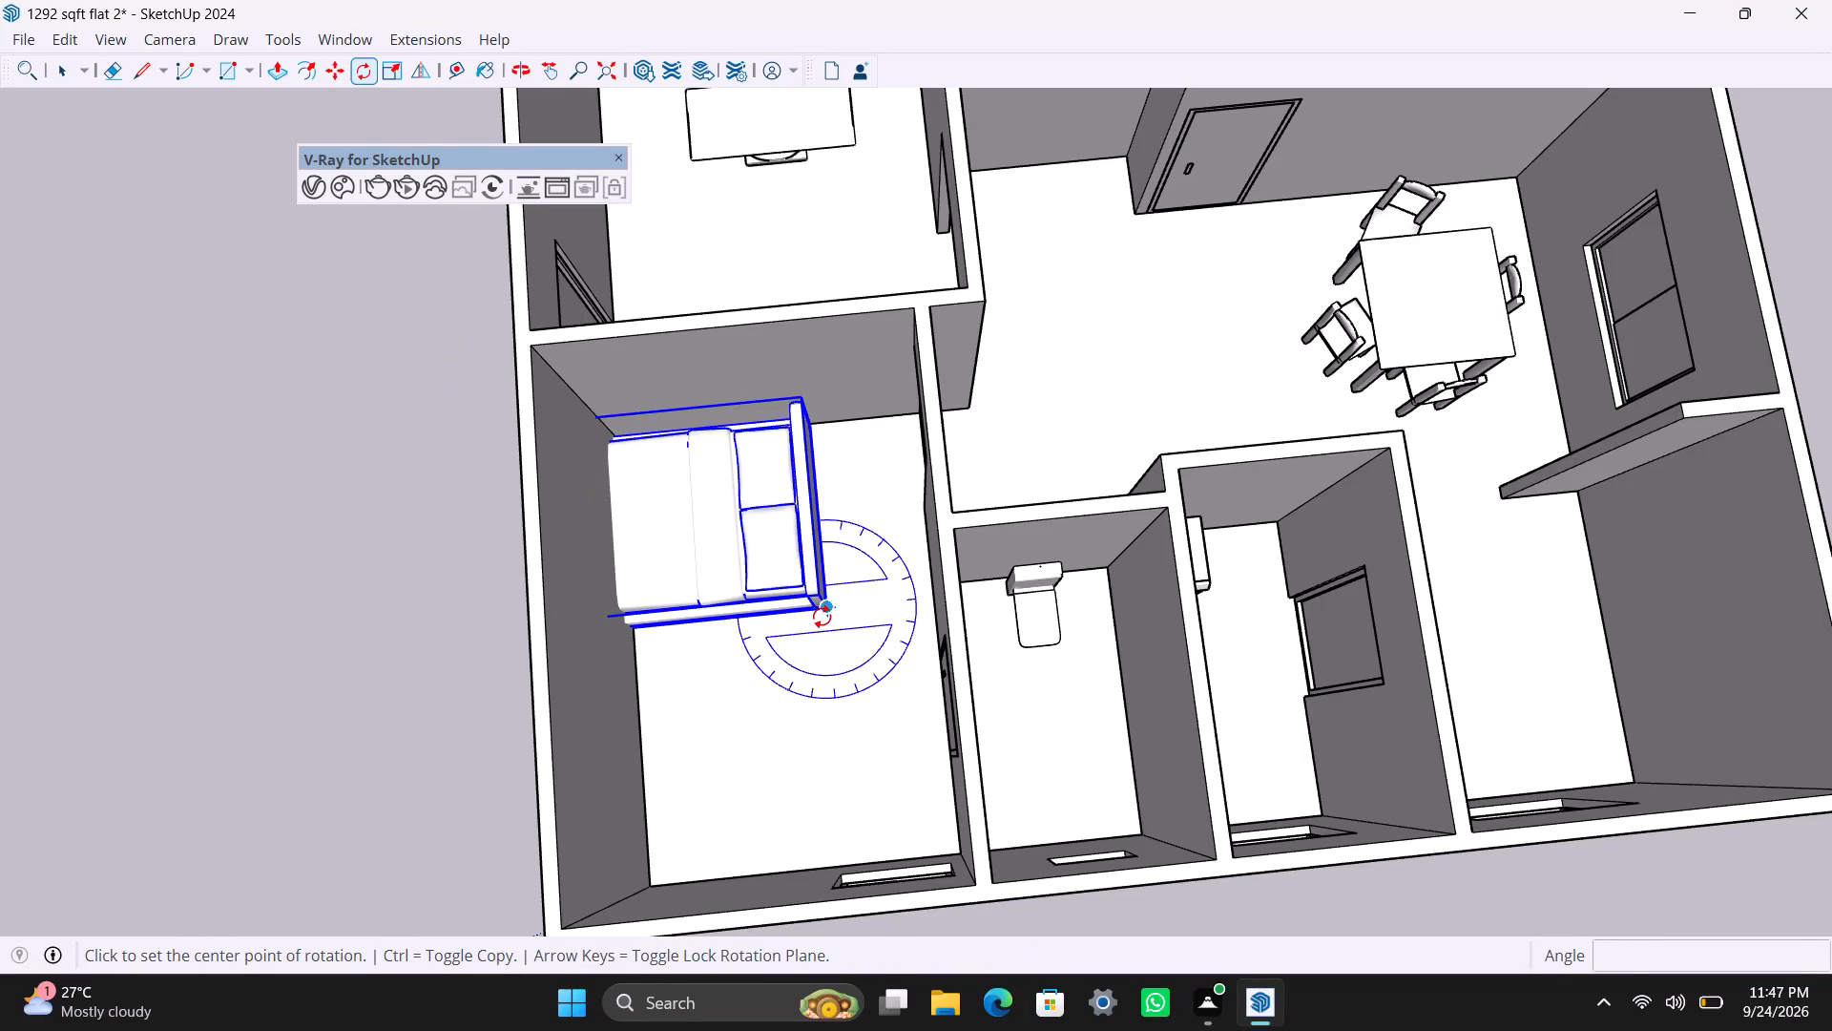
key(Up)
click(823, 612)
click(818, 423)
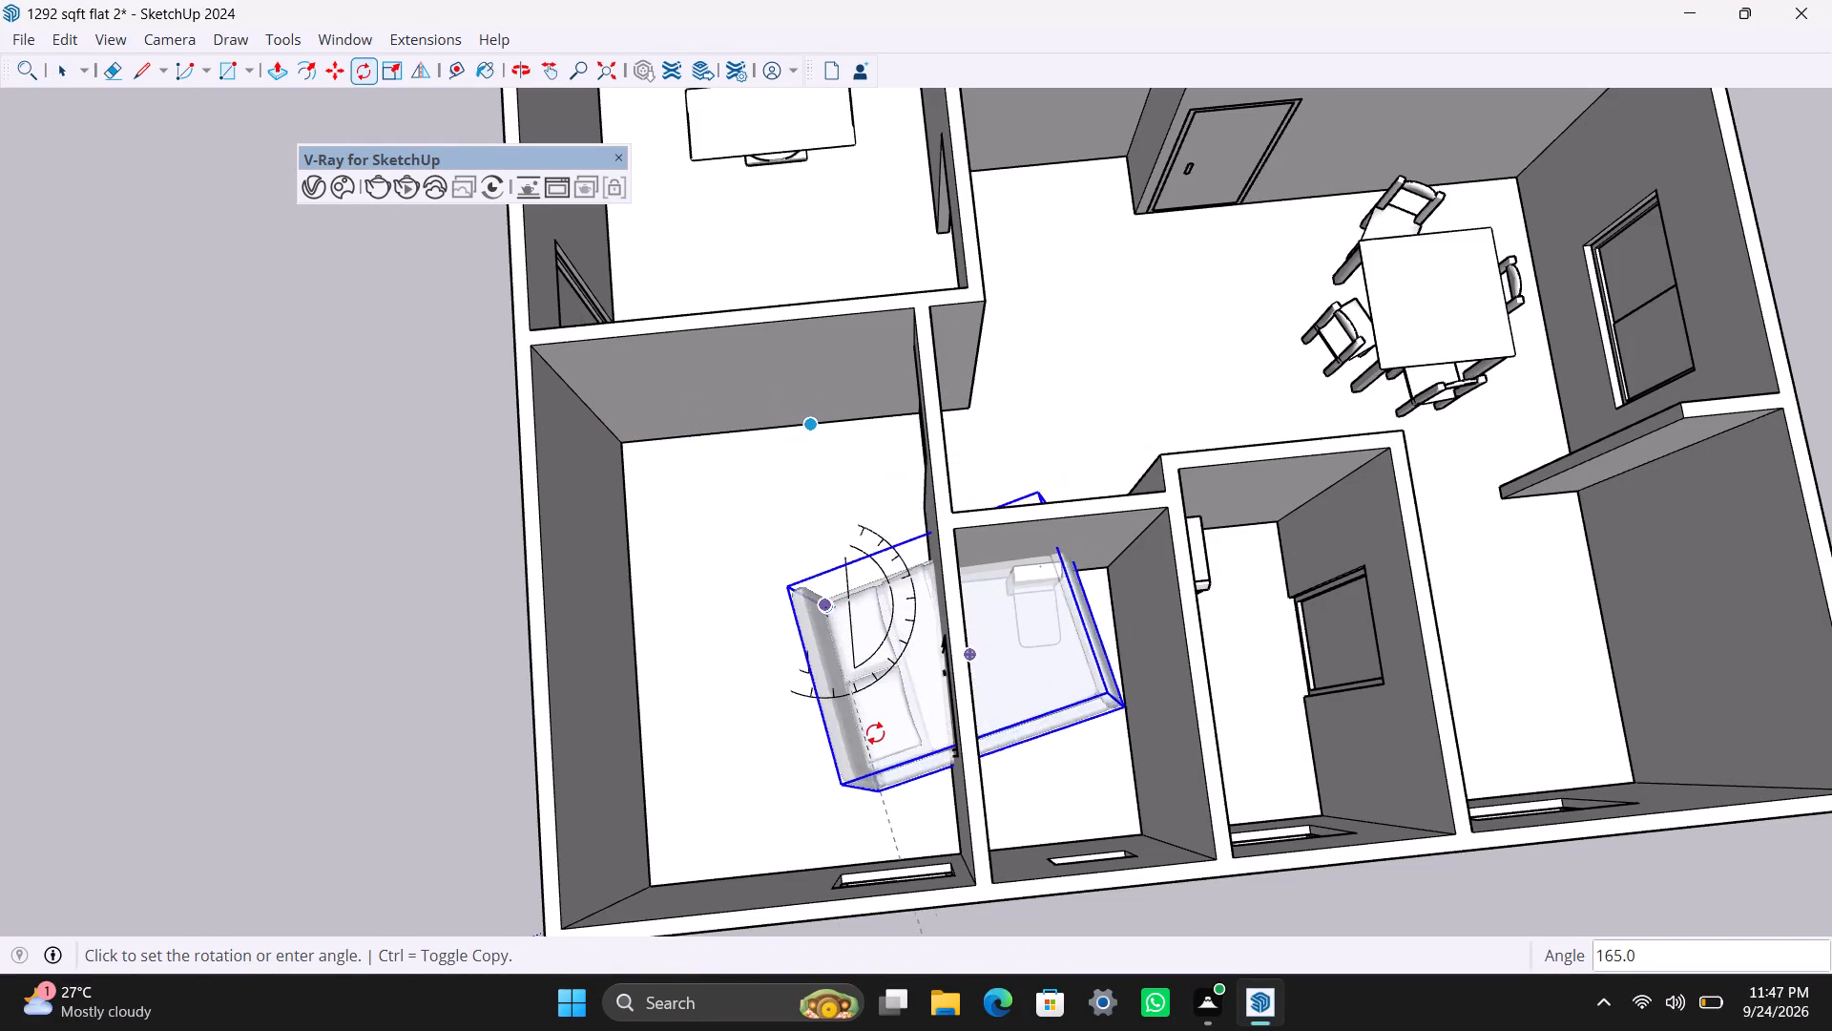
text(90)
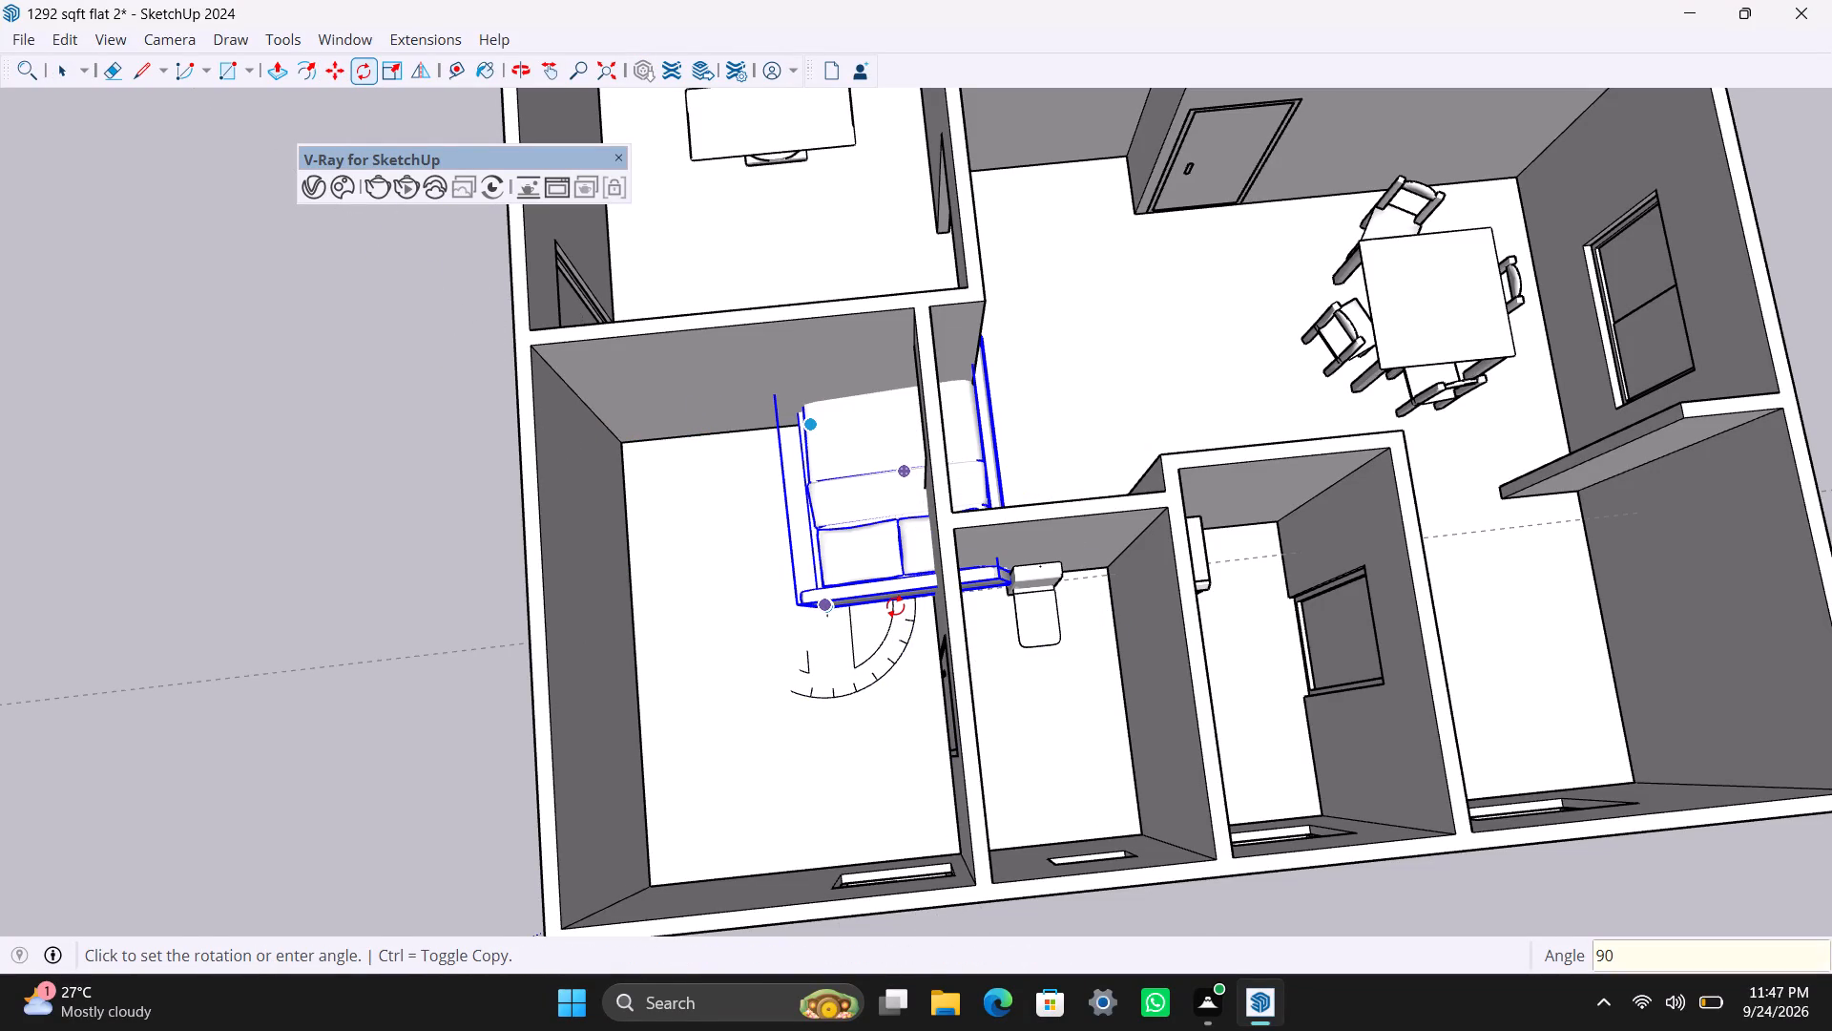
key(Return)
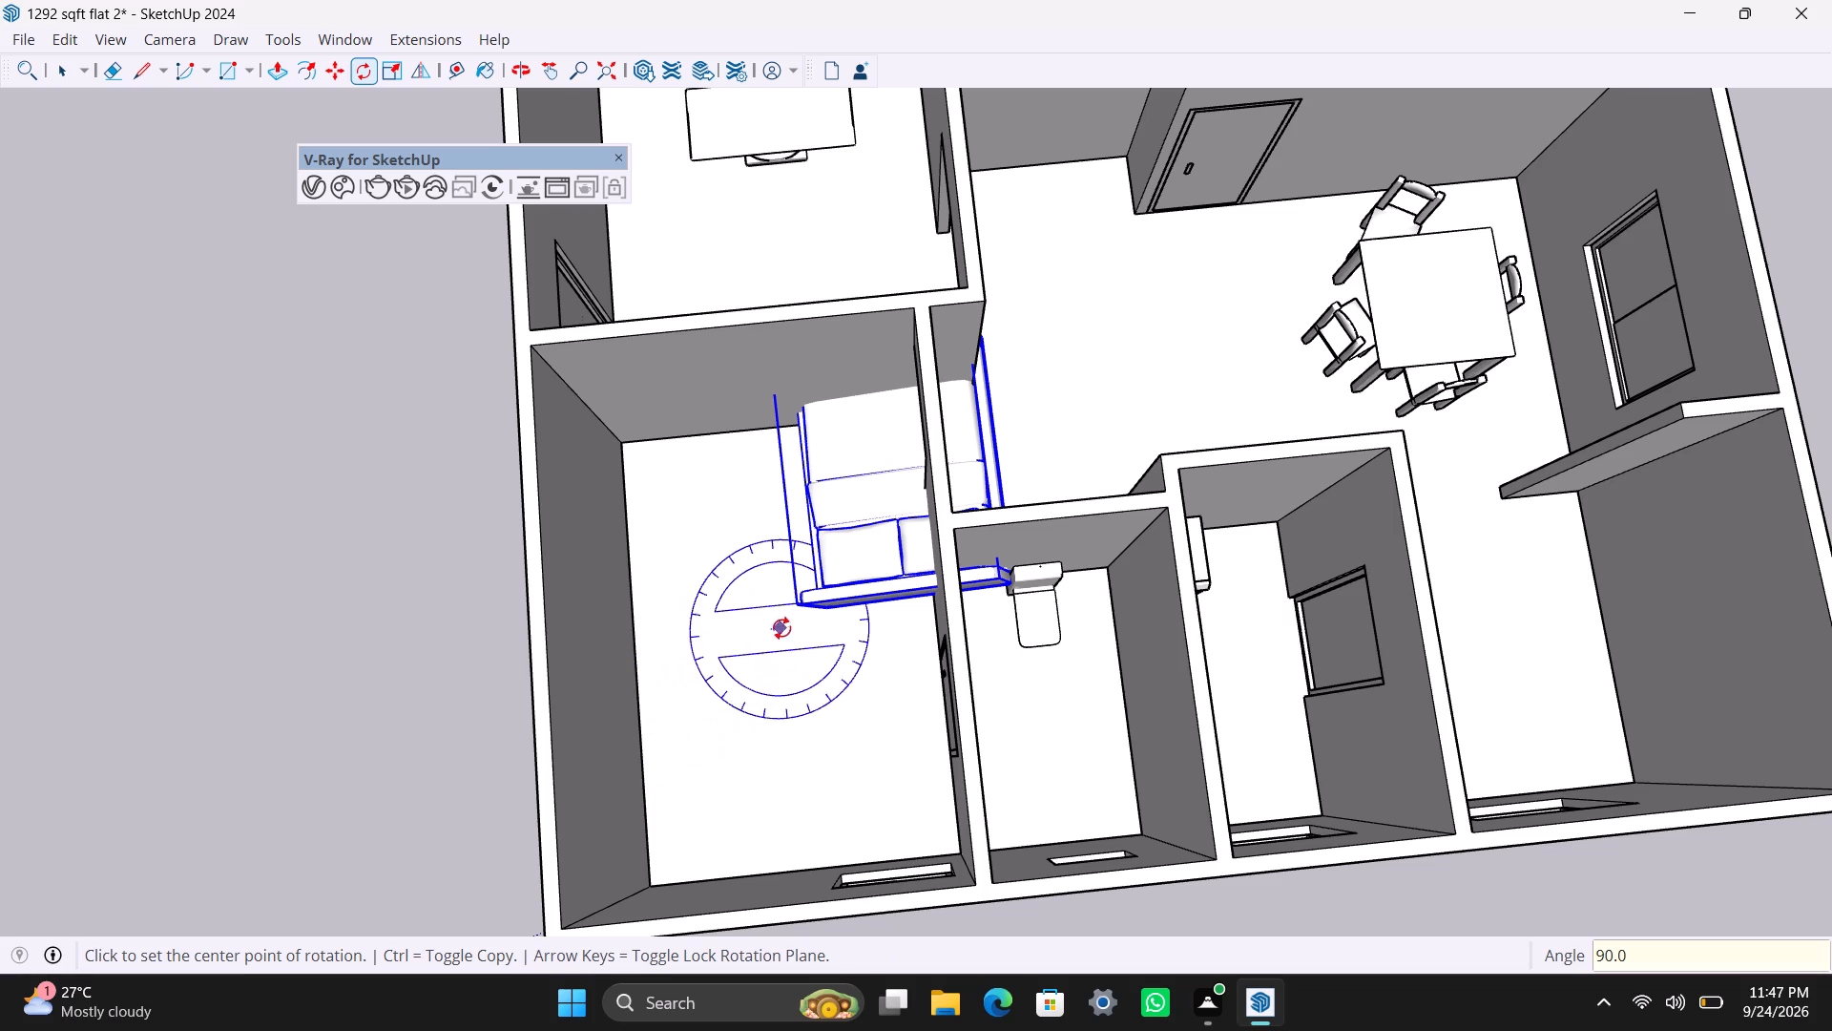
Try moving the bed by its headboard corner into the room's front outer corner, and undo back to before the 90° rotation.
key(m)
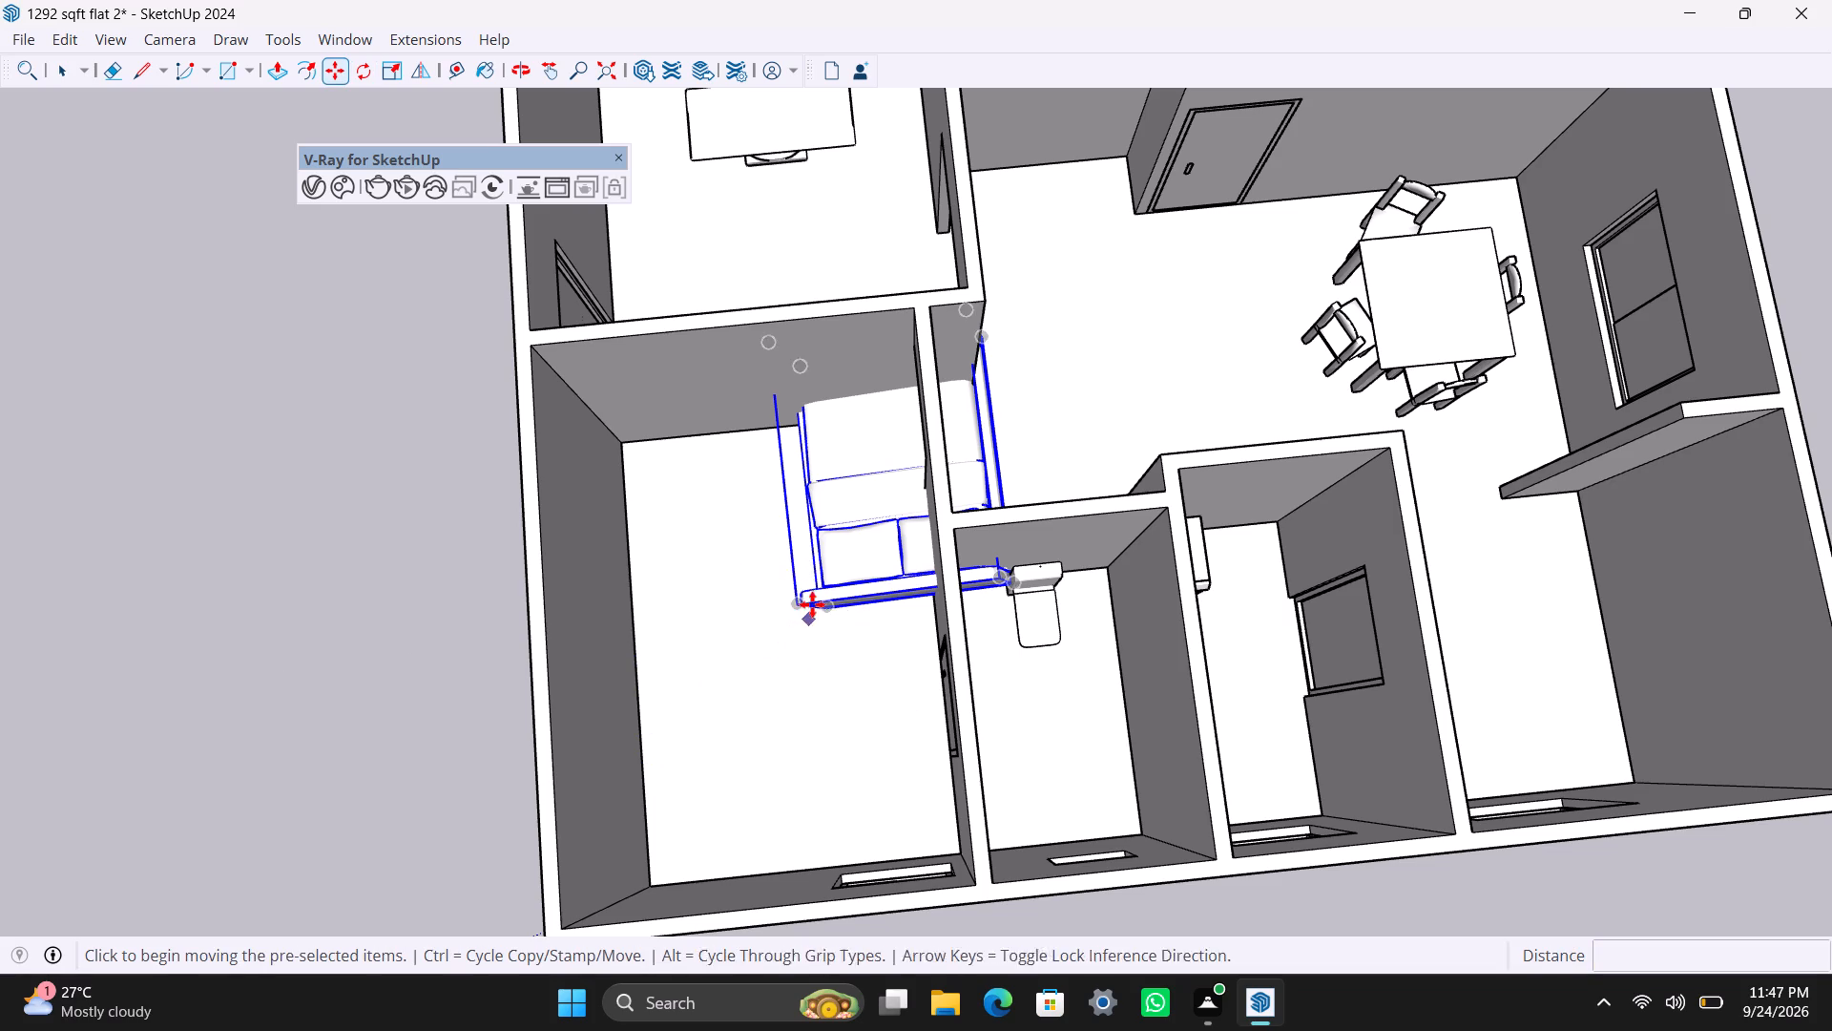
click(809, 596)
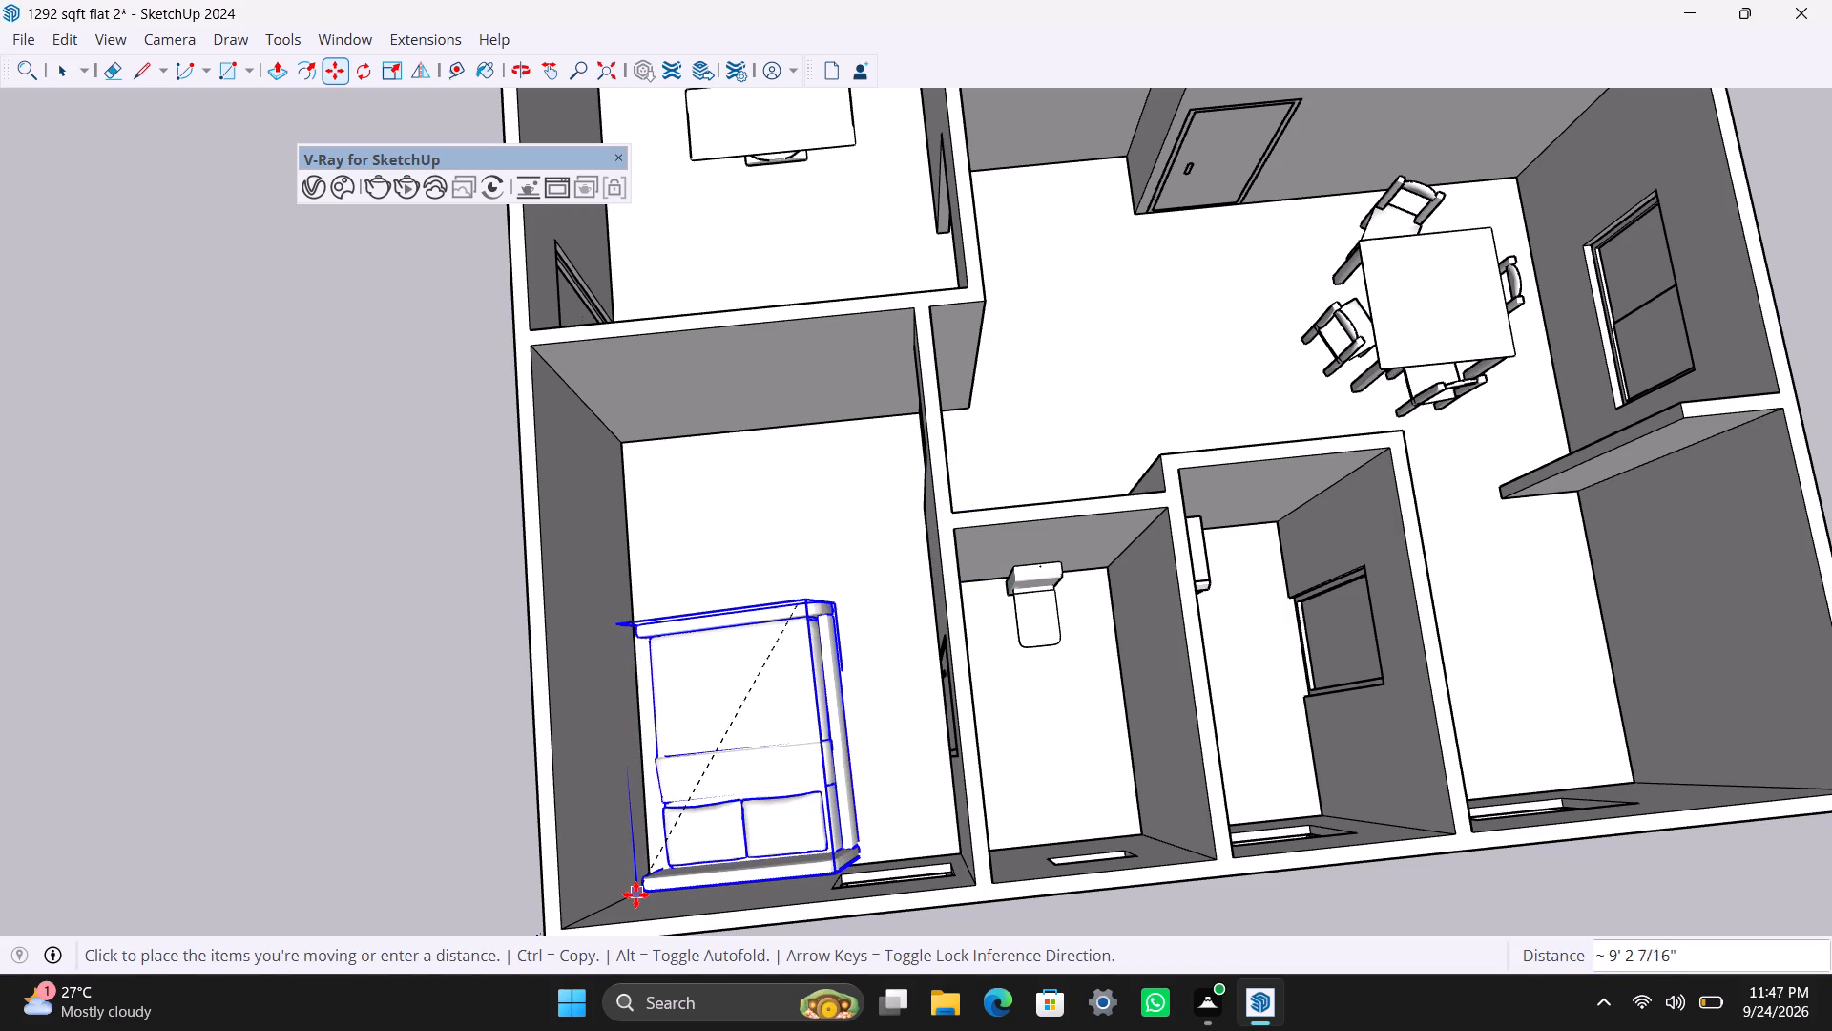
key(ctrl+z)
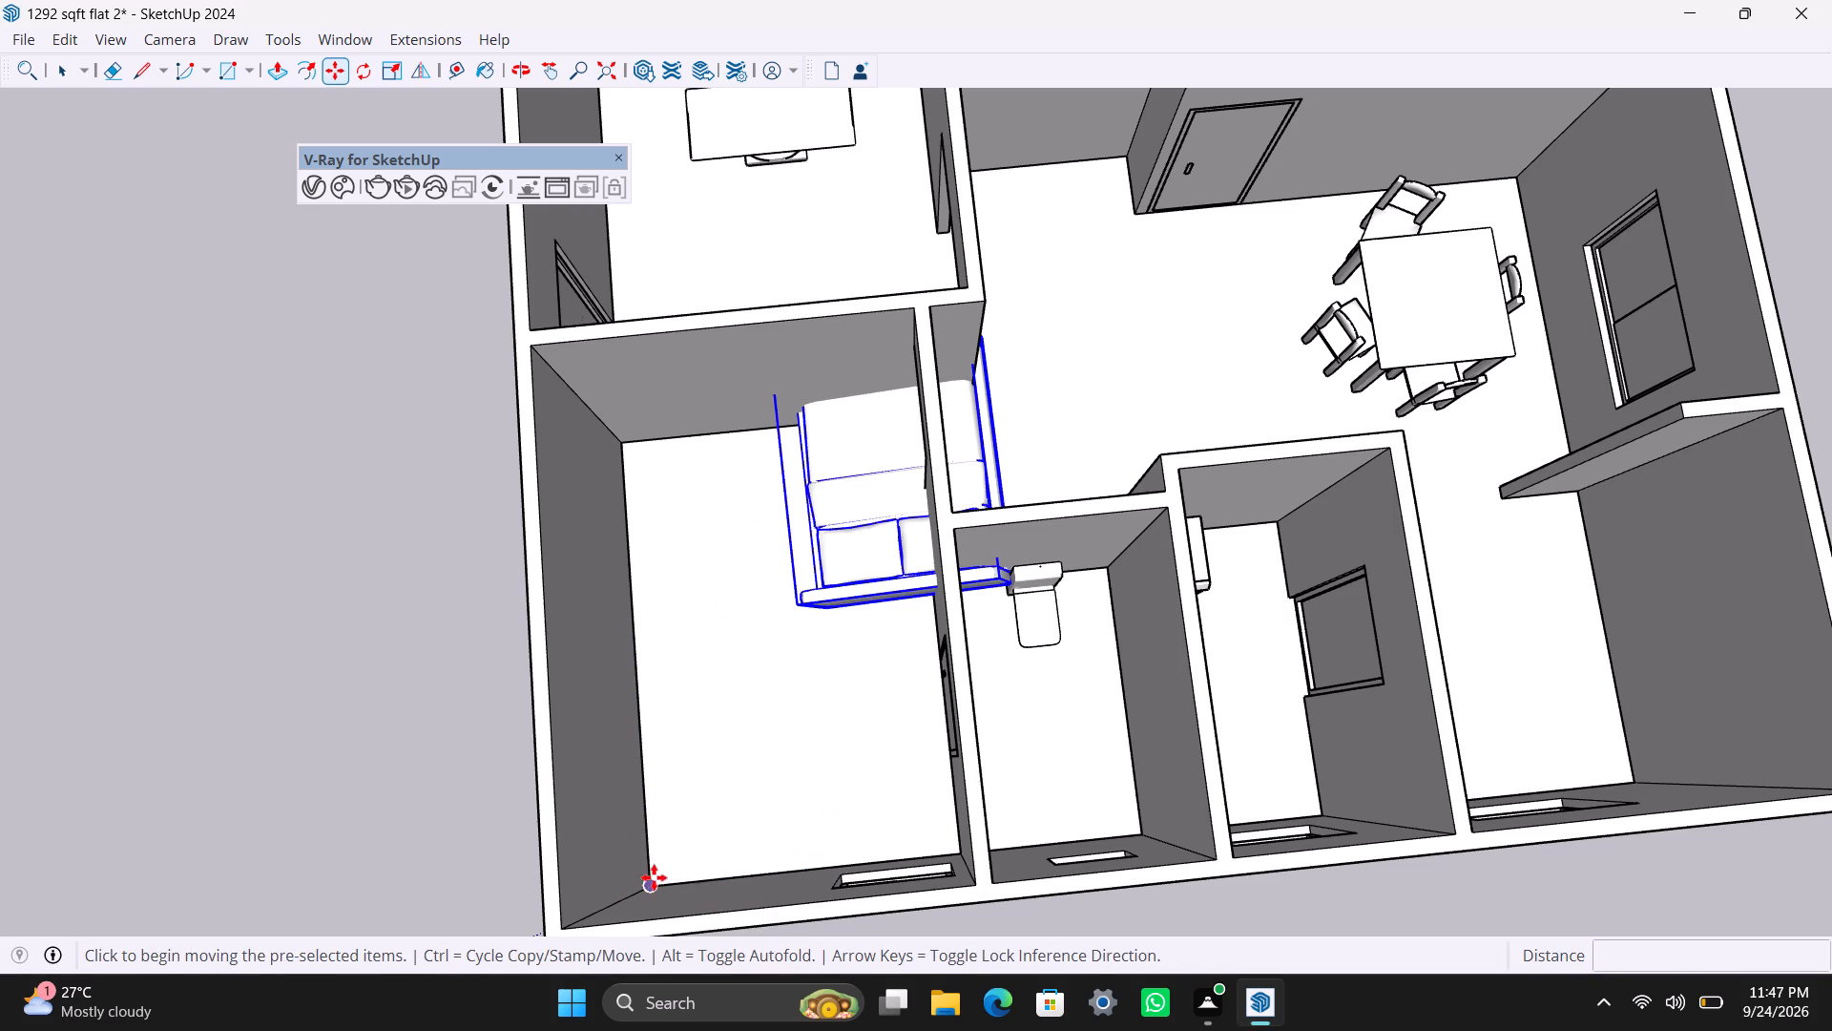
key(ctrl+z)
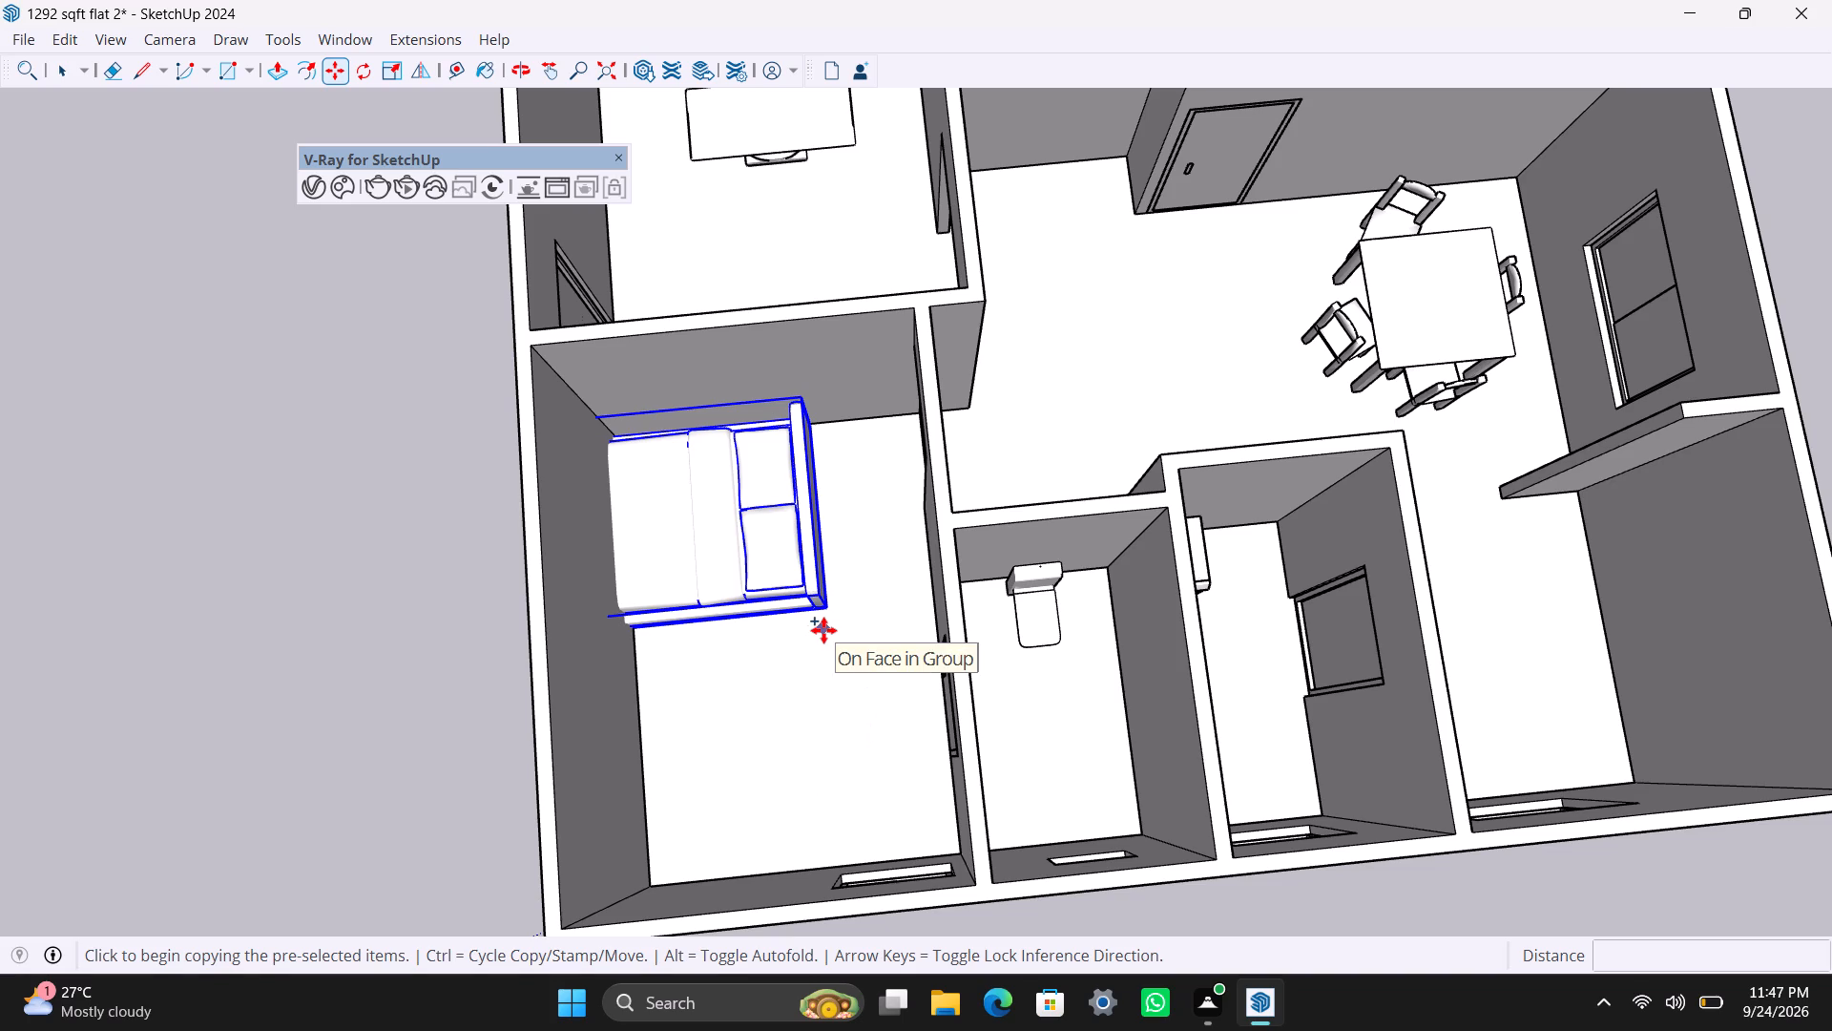
Rotate the front corner room's bed 90° in the floor plane about its headboard corner, turning the headboard towards the front wall.
click(368, 72)
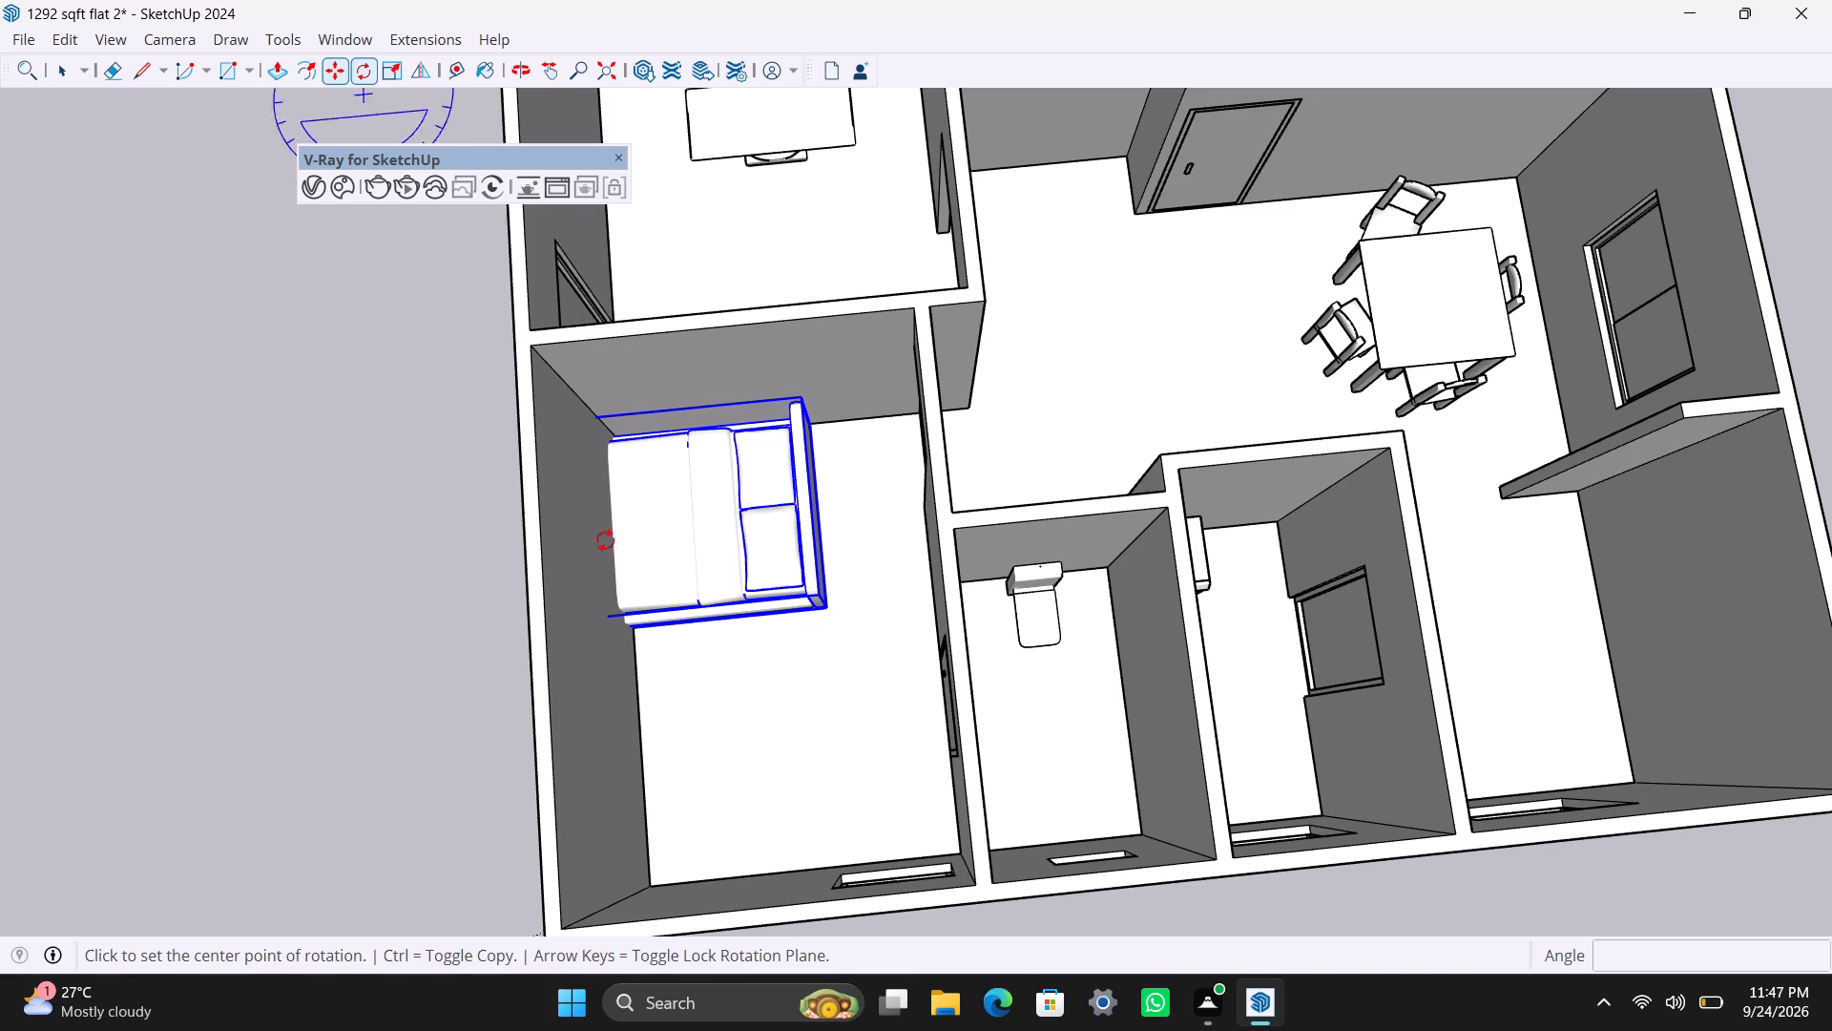
key(Up)
click(822, 608)
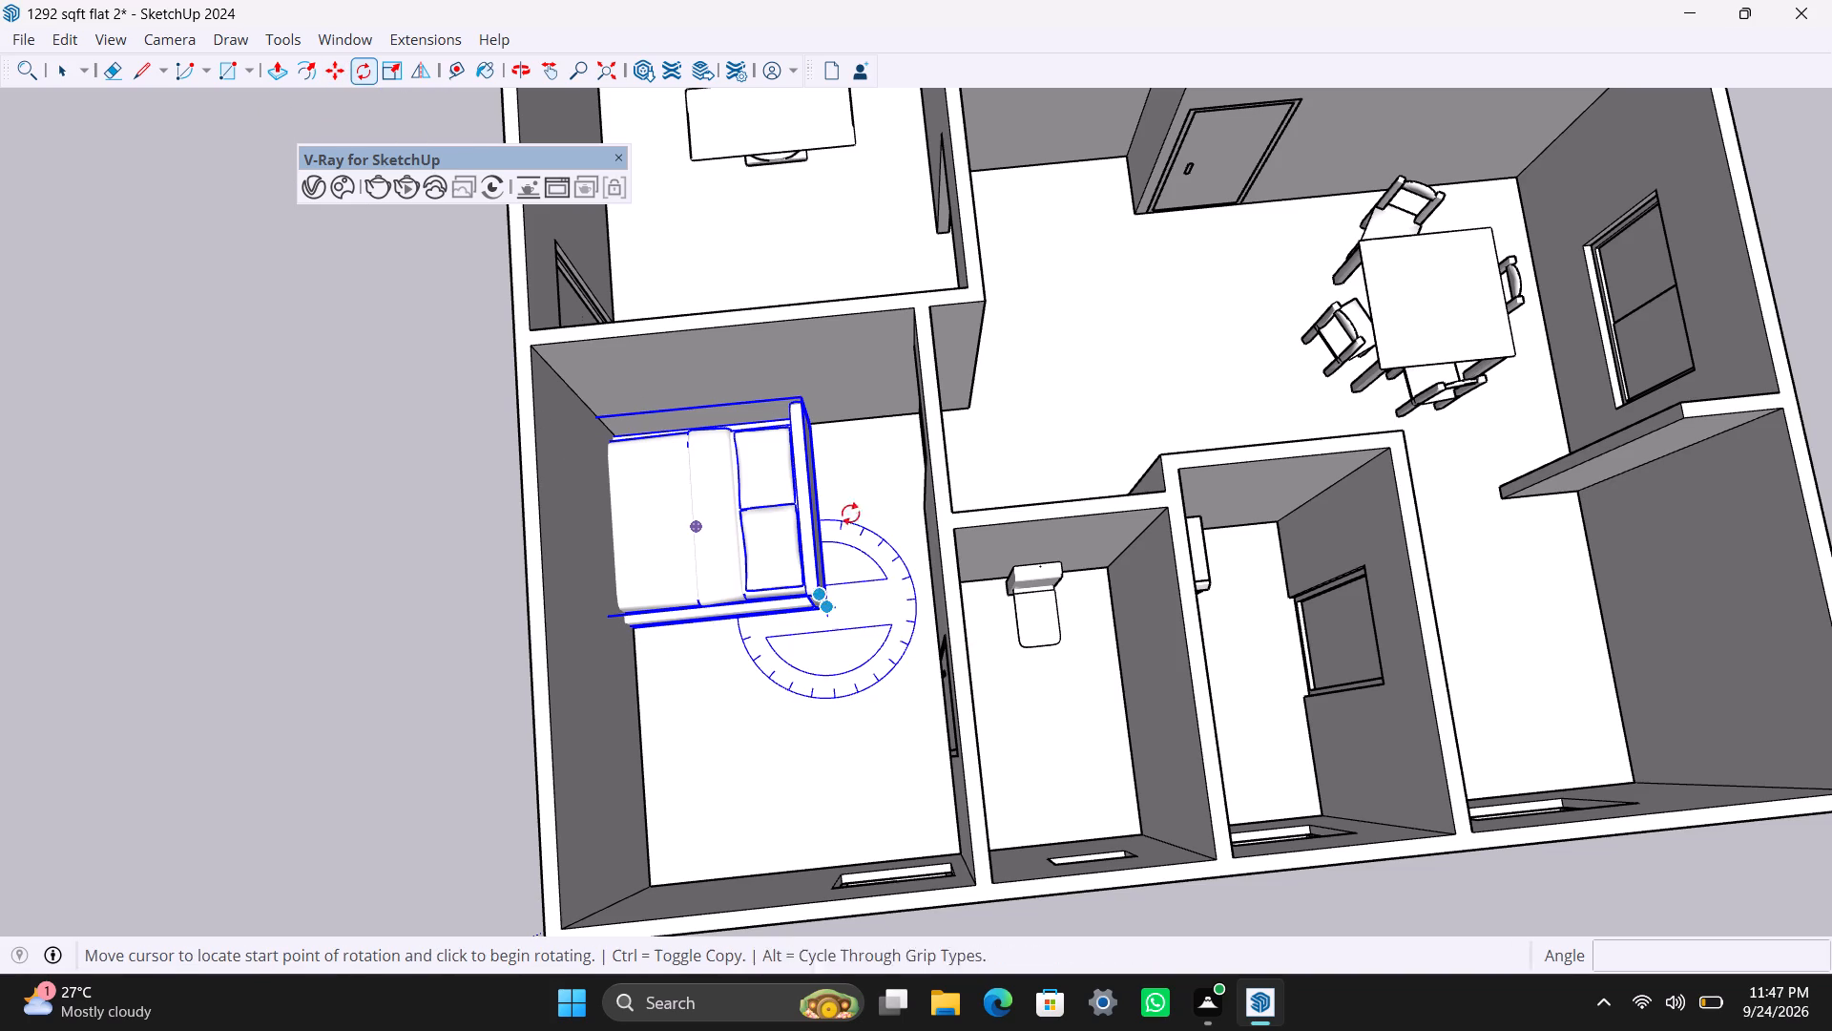
click(812, 425)
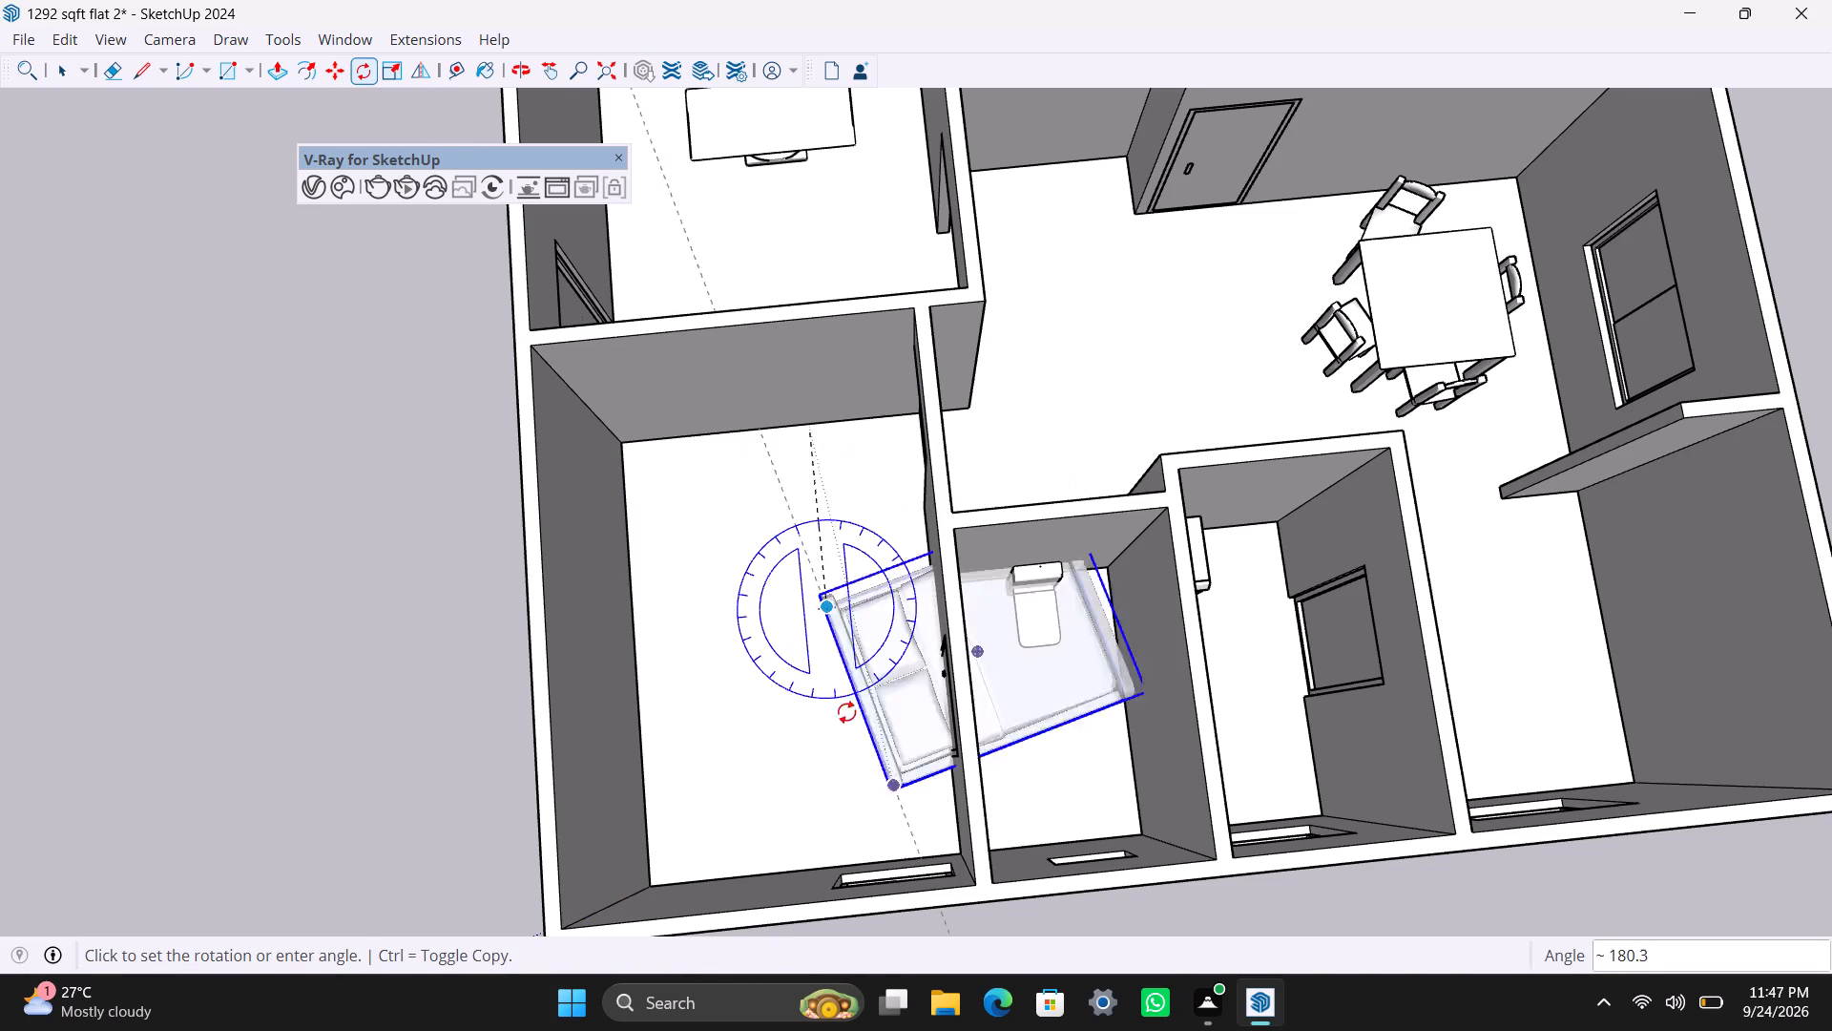
text(90)
key(Return)
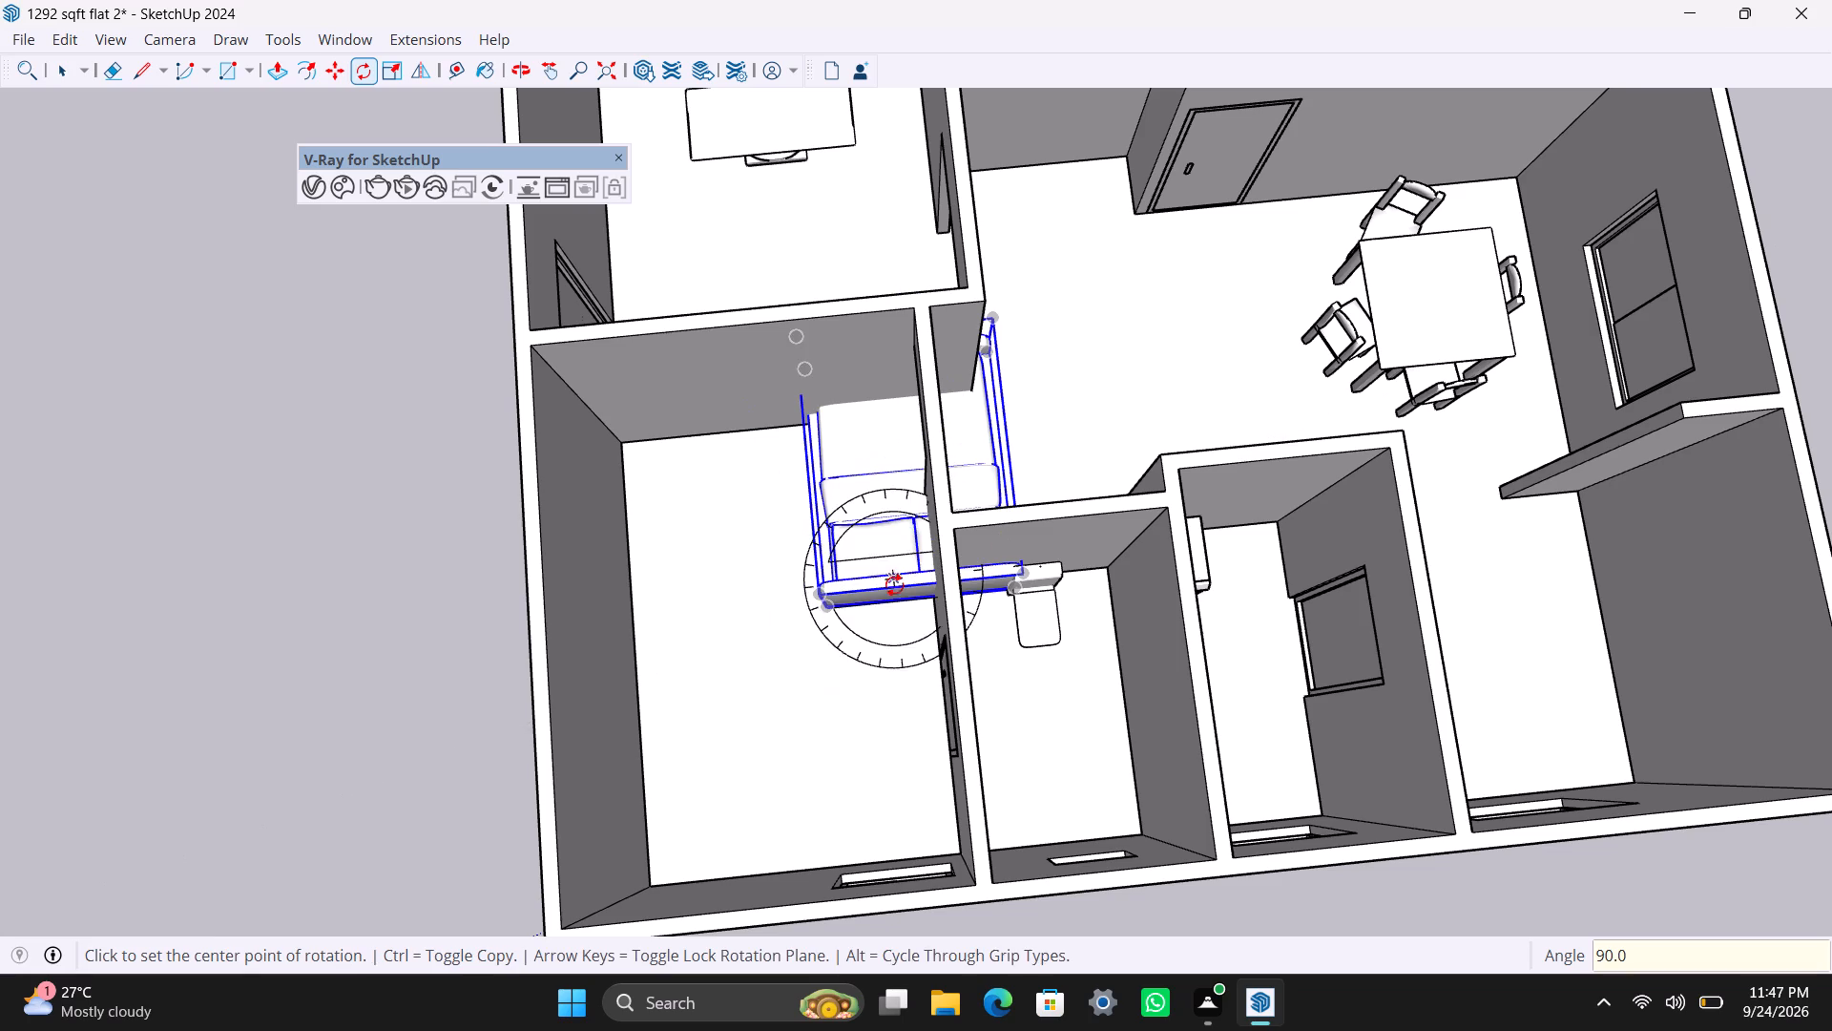
key(space)
Move the bed by its headboard corner into the room's front outer corner, headboard against the front wall, and deselect it.
key(m)
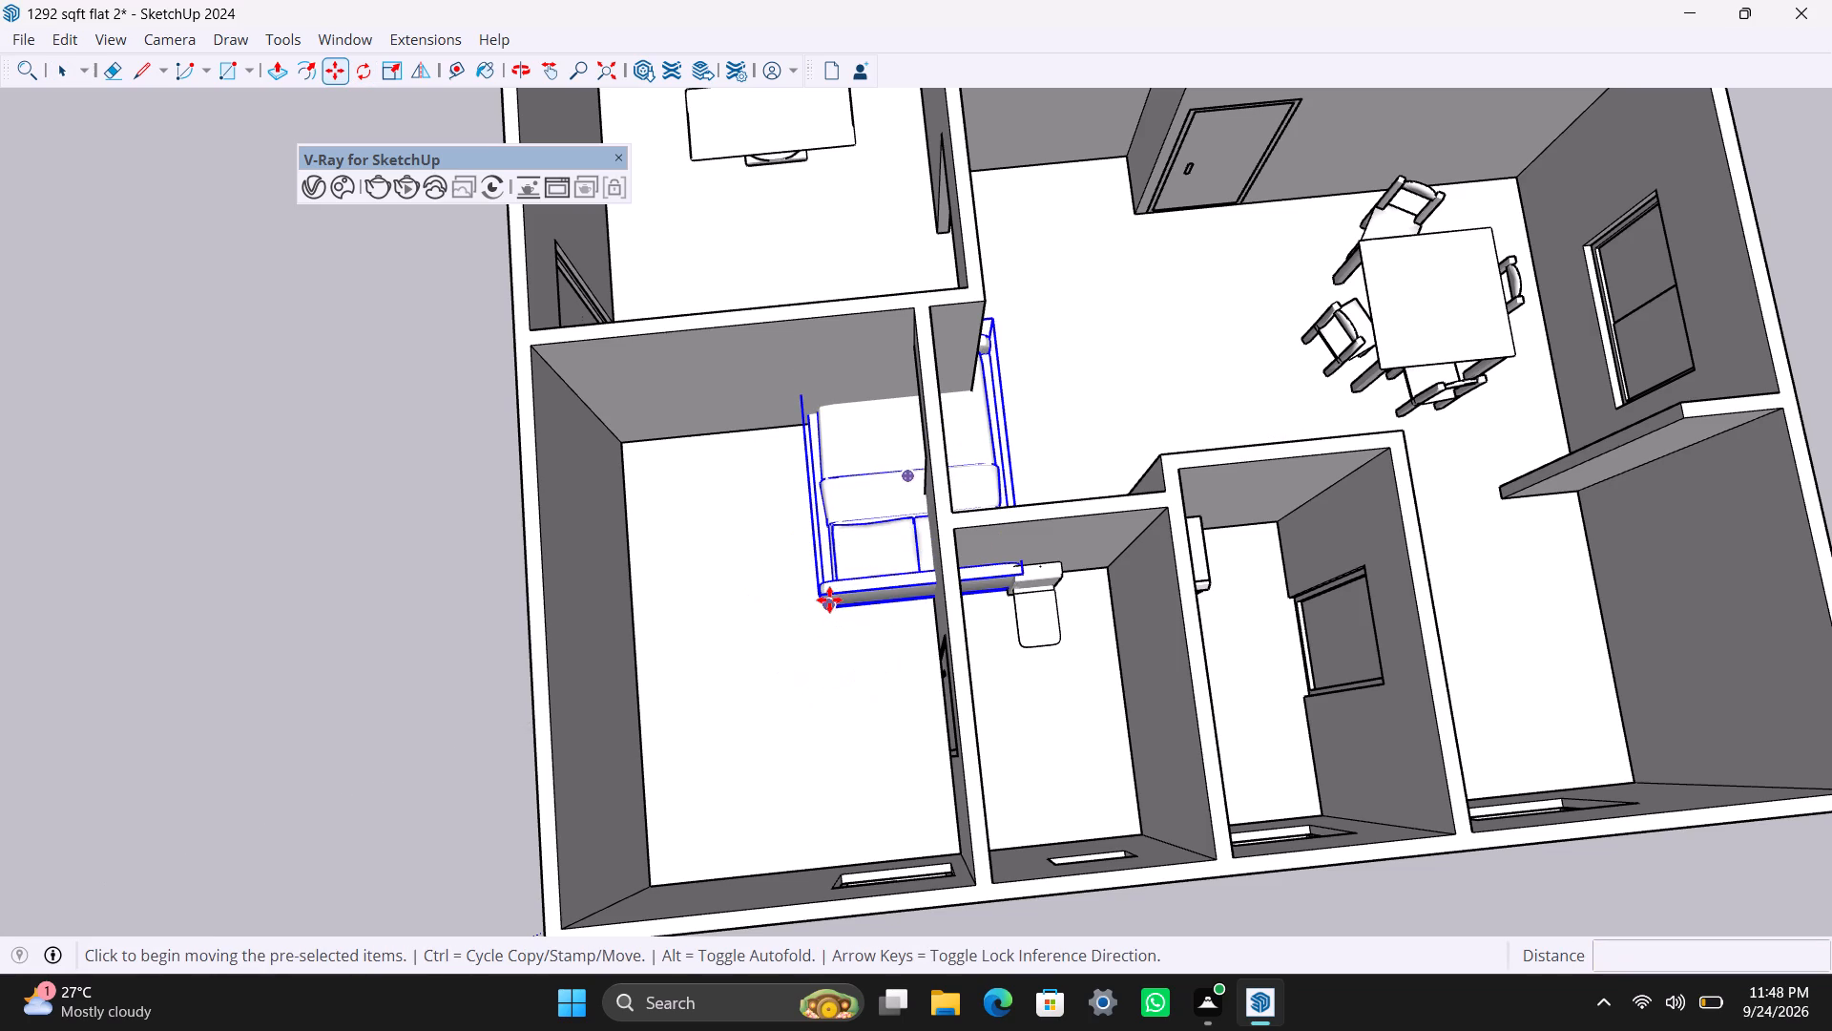
click(829, 600)
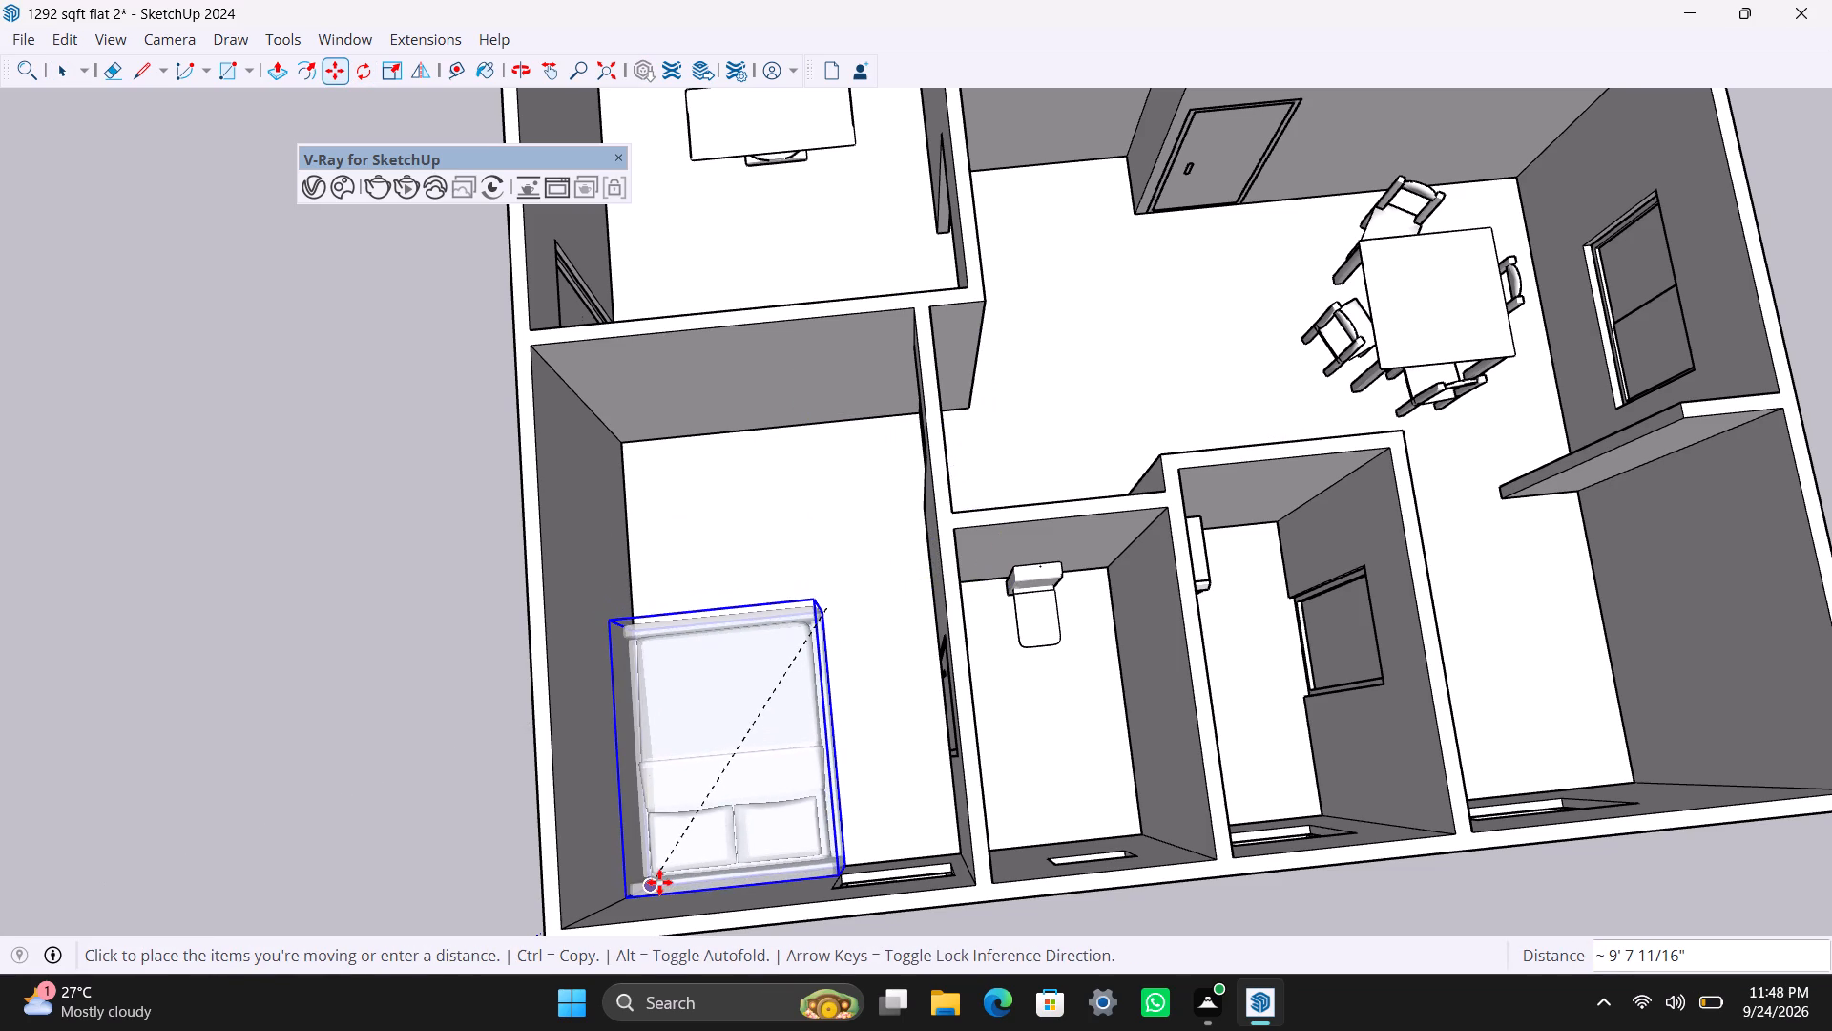
click(659, 882)
key(space)
scroll(745, 760, down, 4)
scroll(732, 813, up, 3)
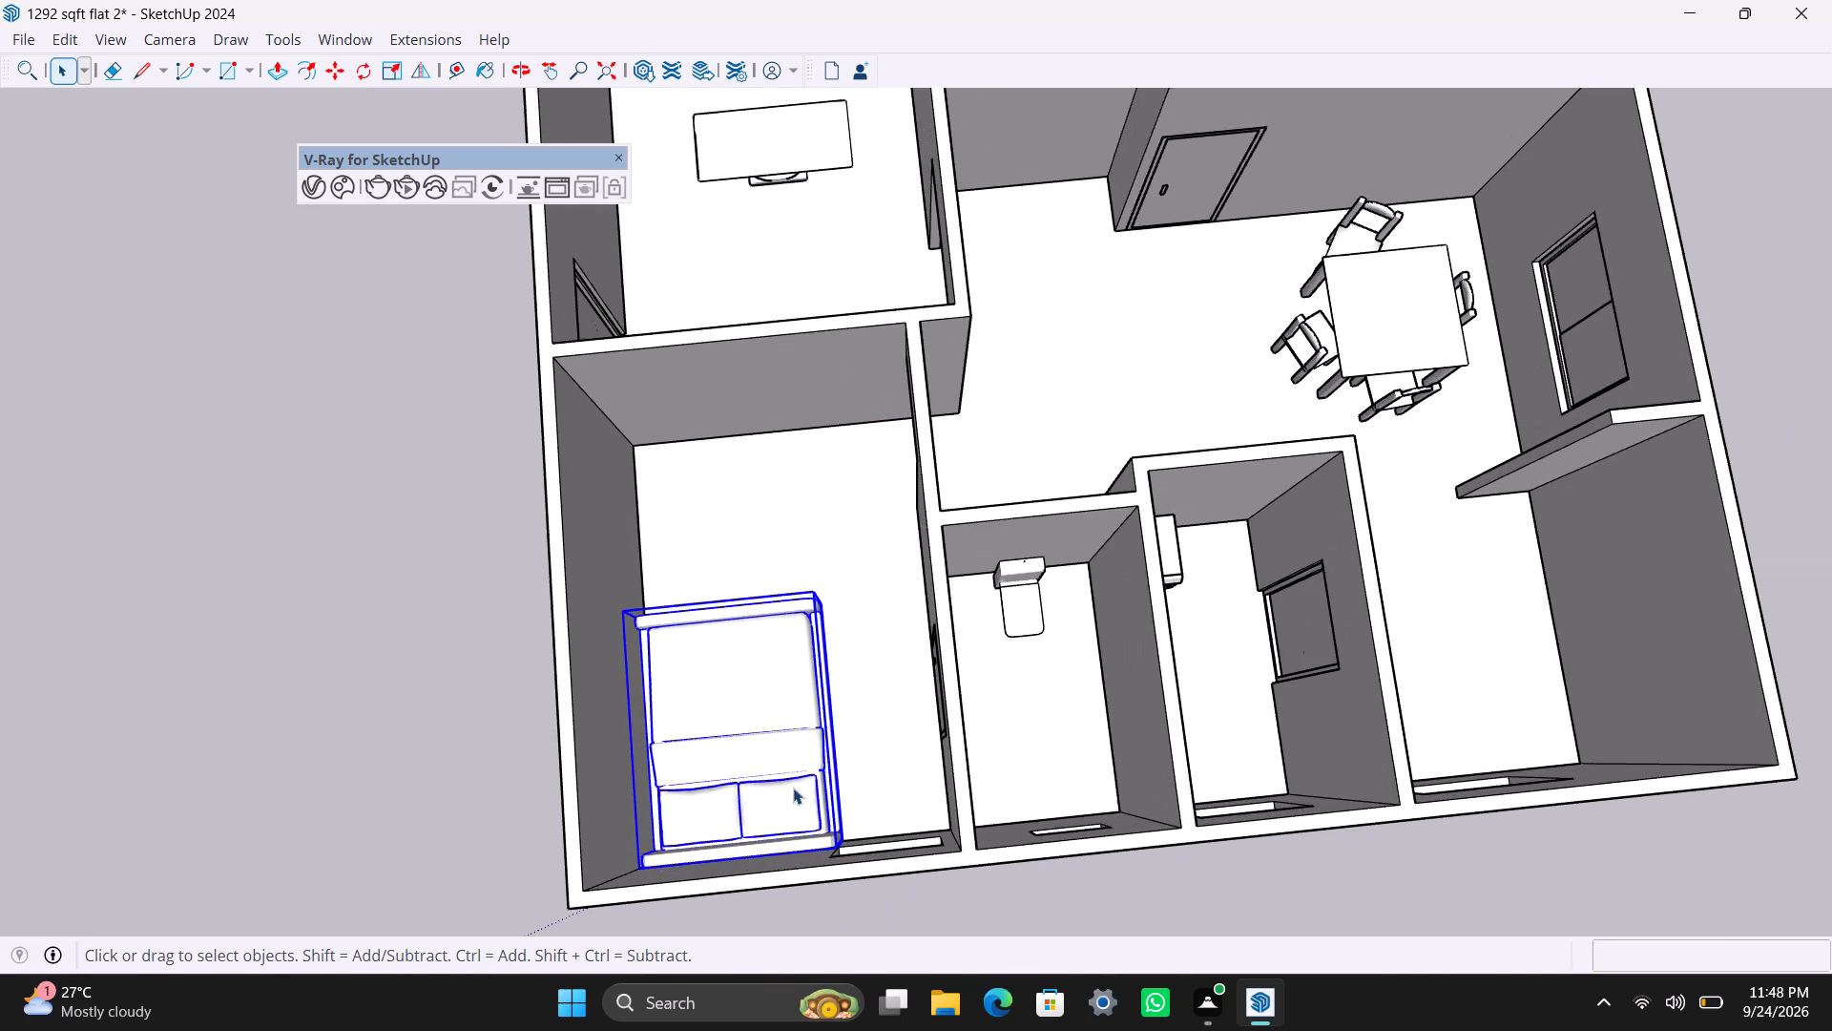
middle_drag(793, 787, 687, 846)
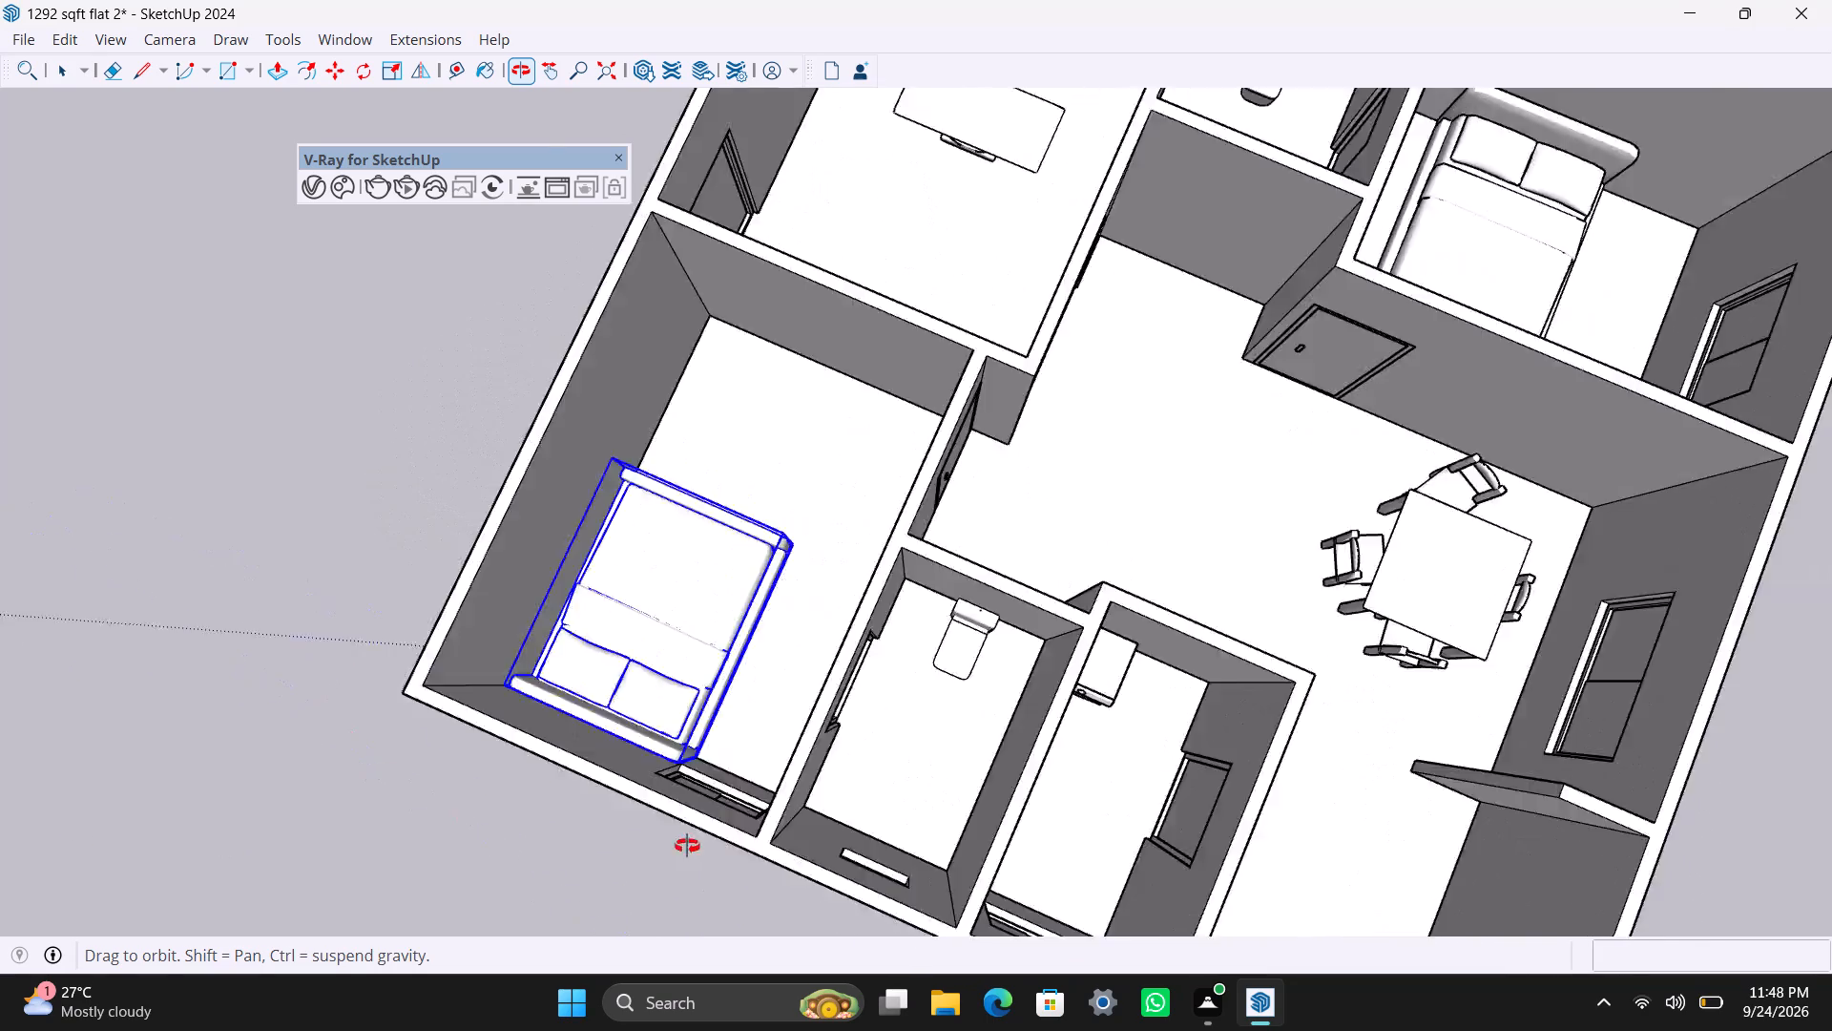
middle_drag(687, 846, 688, 846)
scroll(690, 818, down, 3)
shift+middle_drag(677, 793, 491, 871)
click(1831, 579)
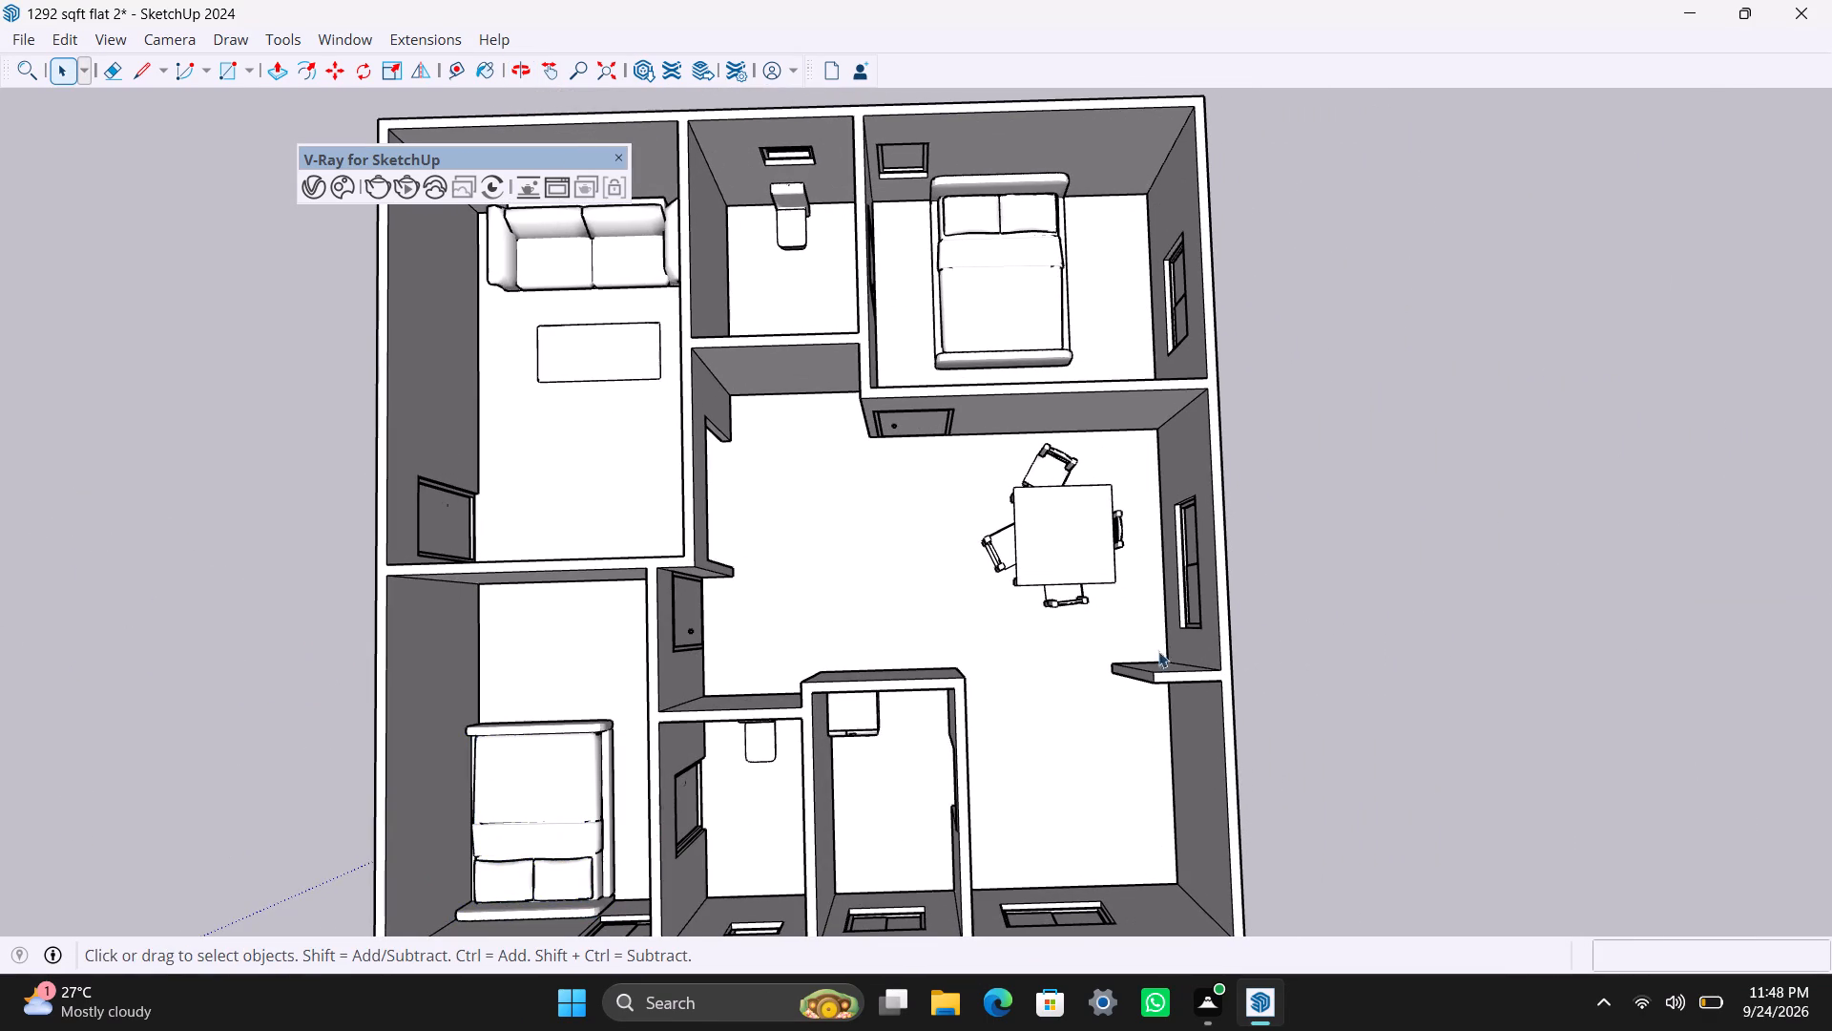
Rotate the bed in the rear corner room 90° about its foot corner, turning the headboard towards the outer side wall.
scroll(552, 721, up, 2)
middle_drag(664, 679, 591, 849)
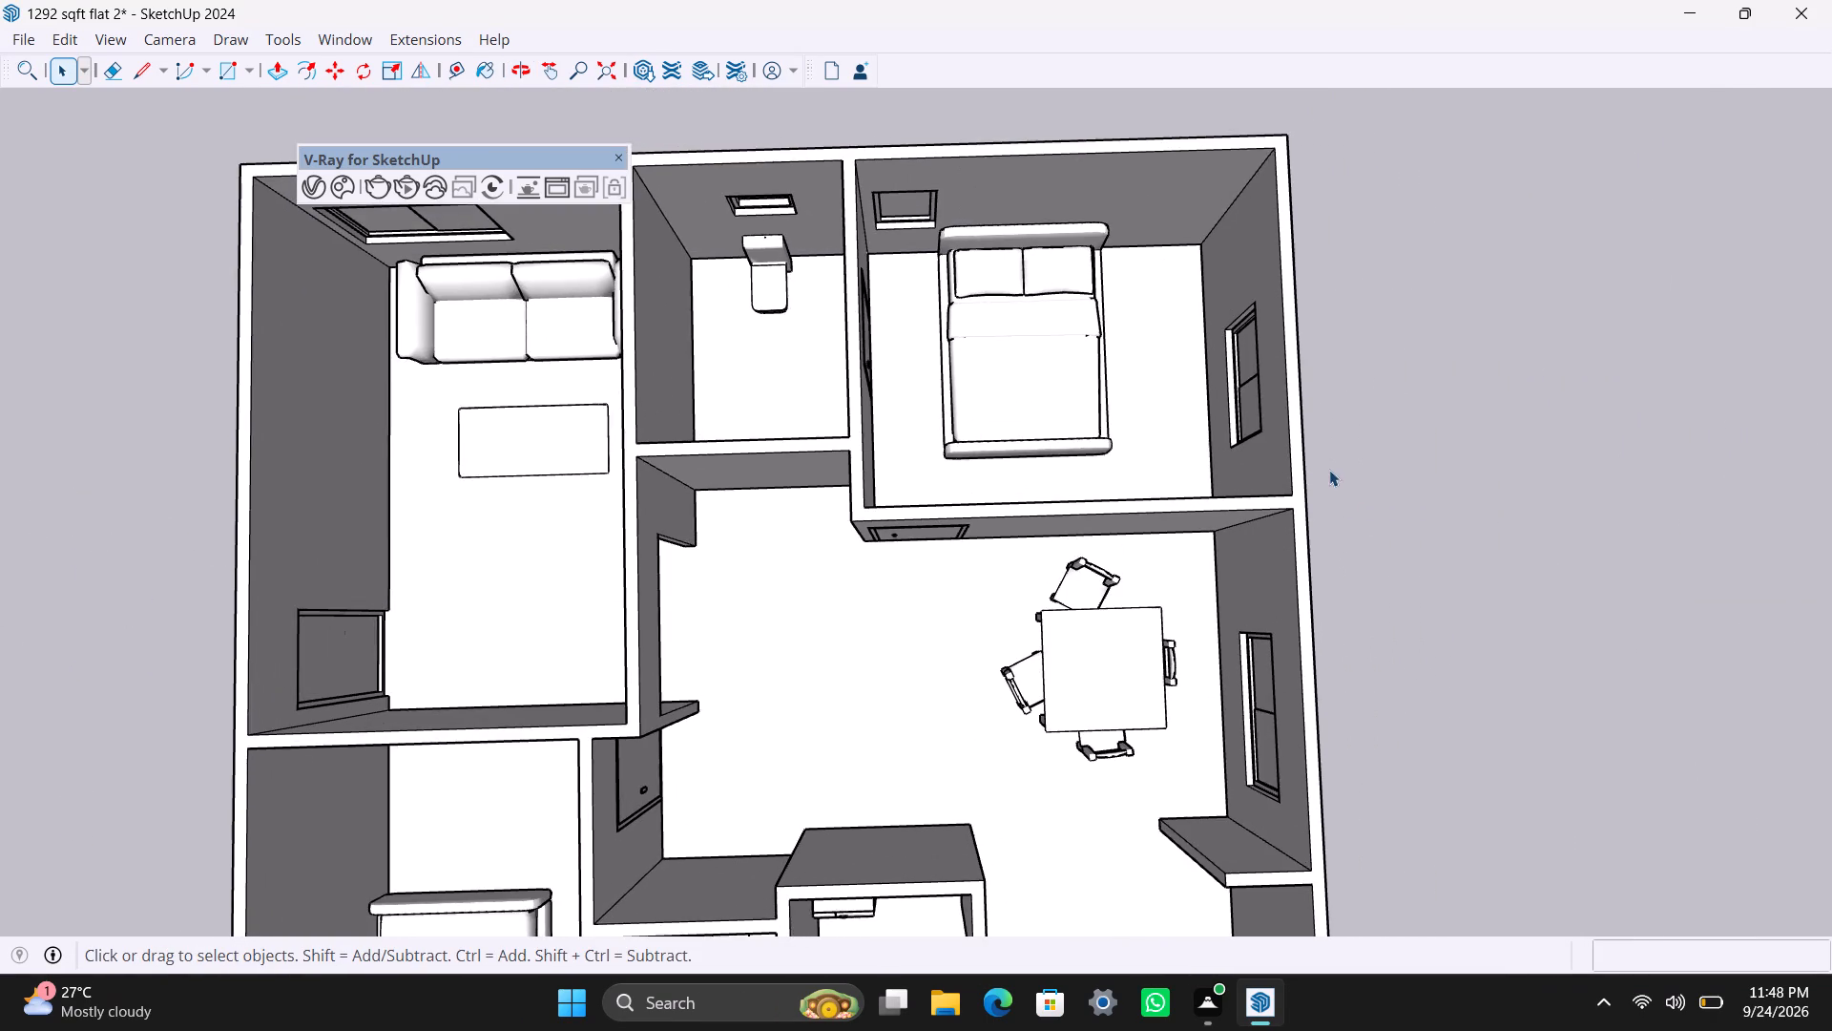
scroll(1328, 465, up, 2)
click(370, 75)
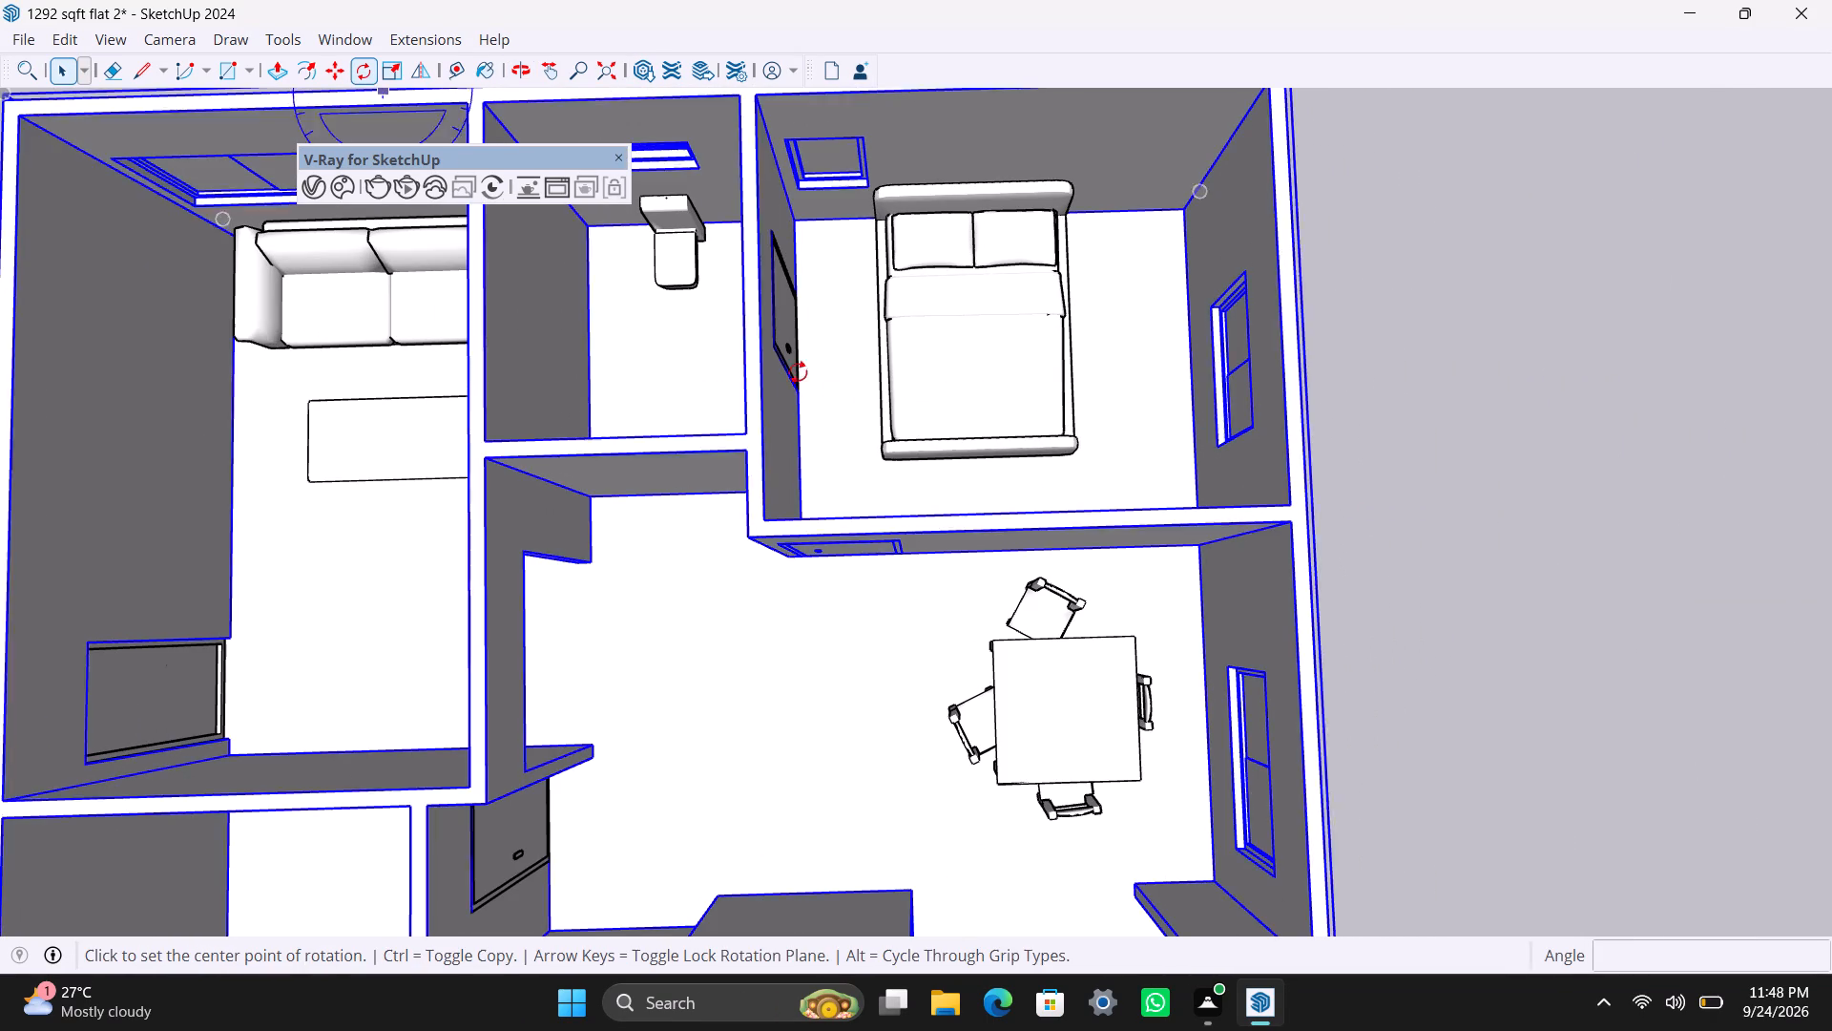
key(Up)
click(889, 452)
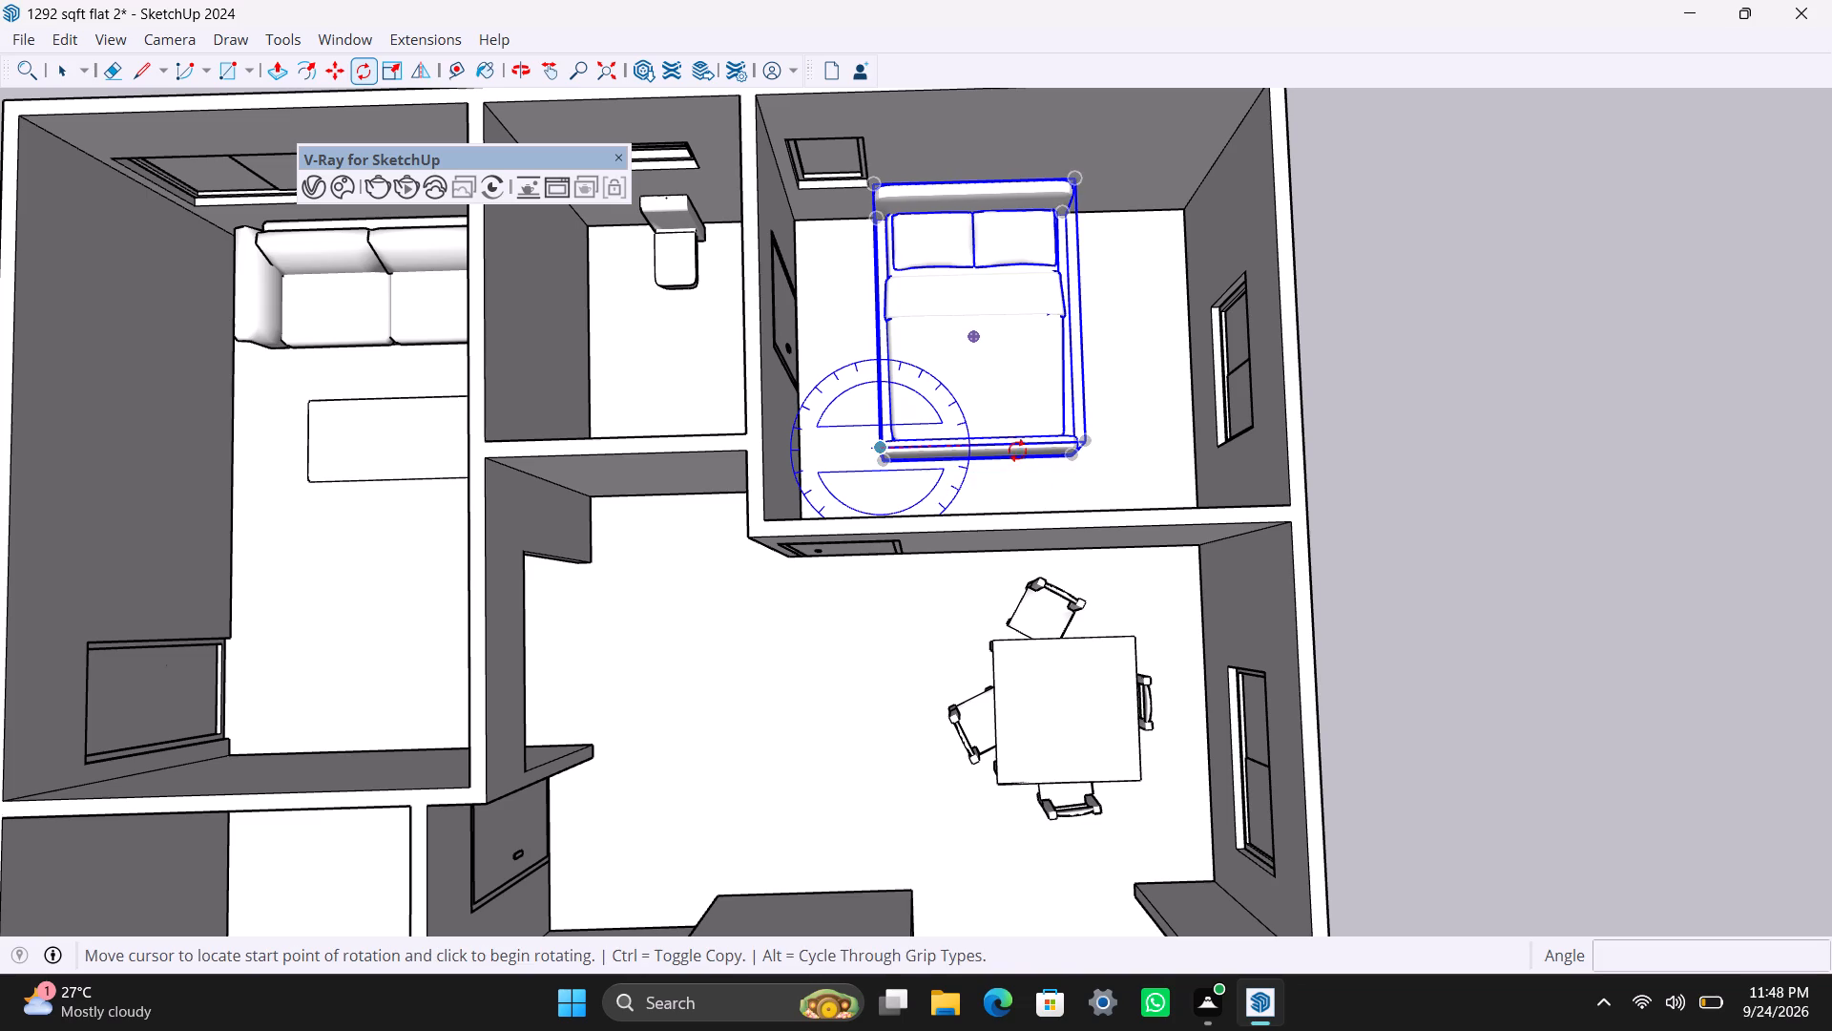
click(1085, 443)
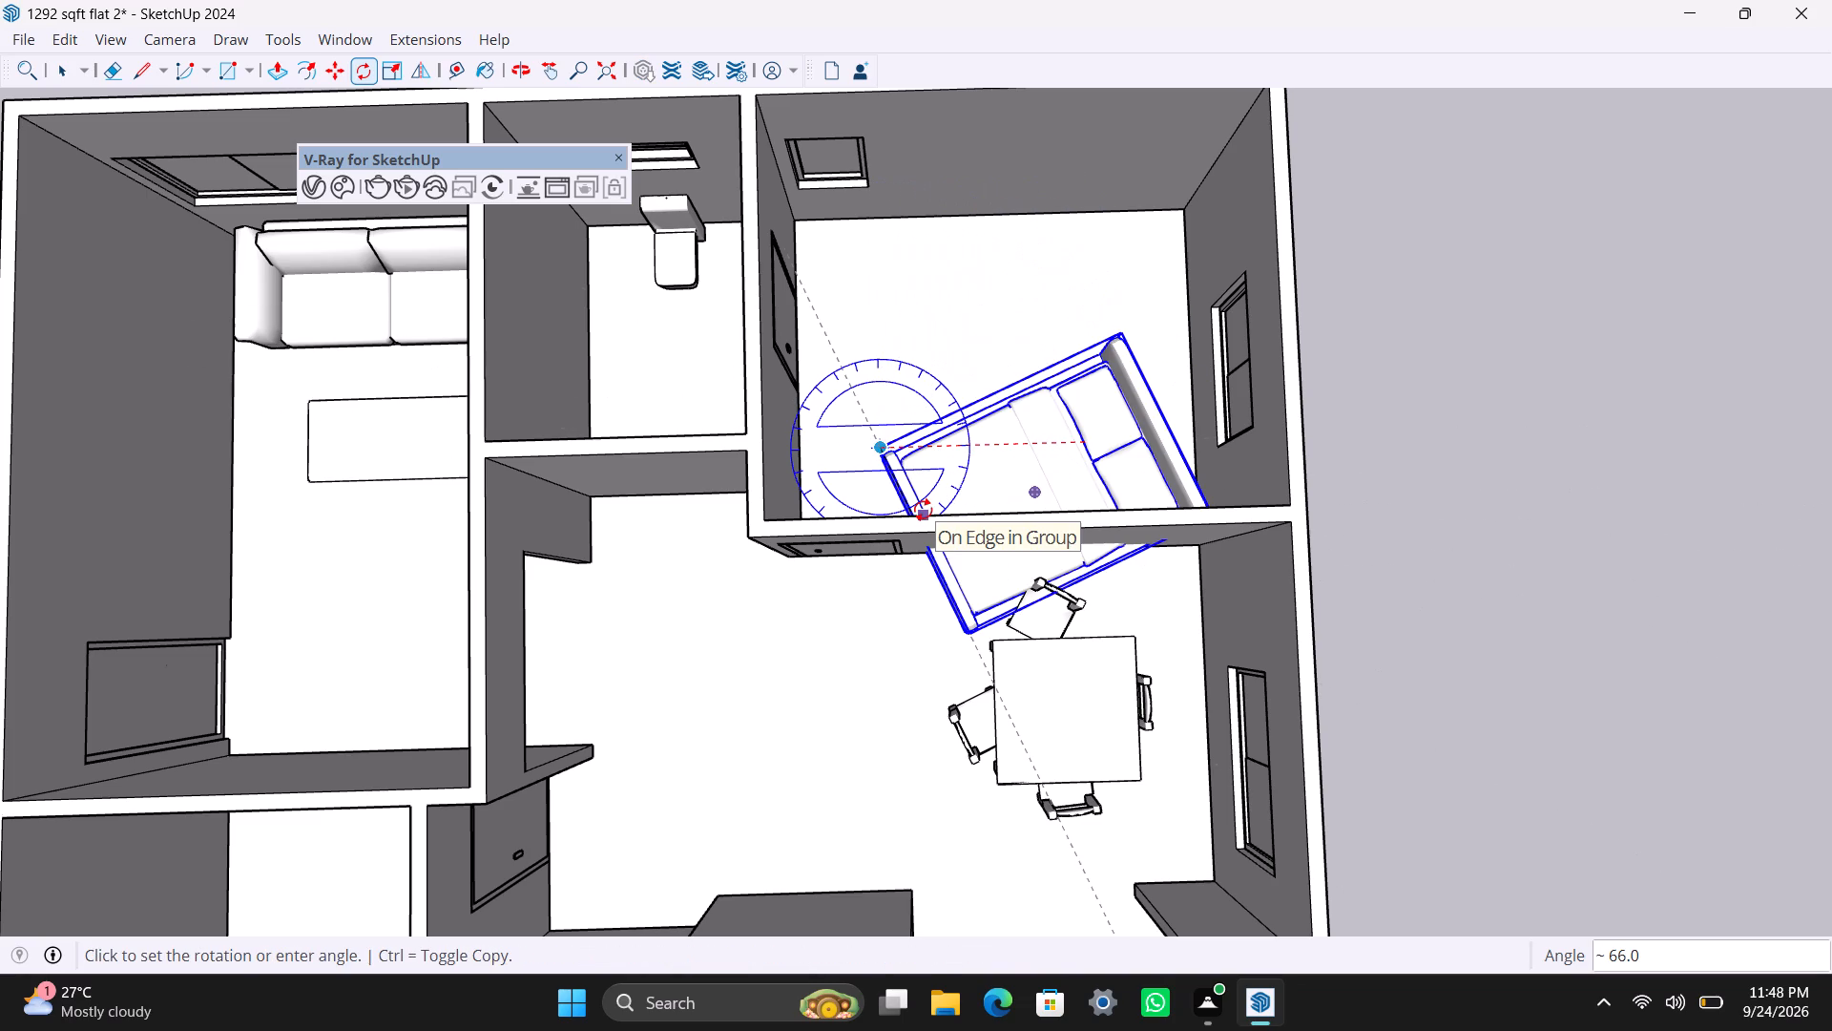
text(90)
key(Return)
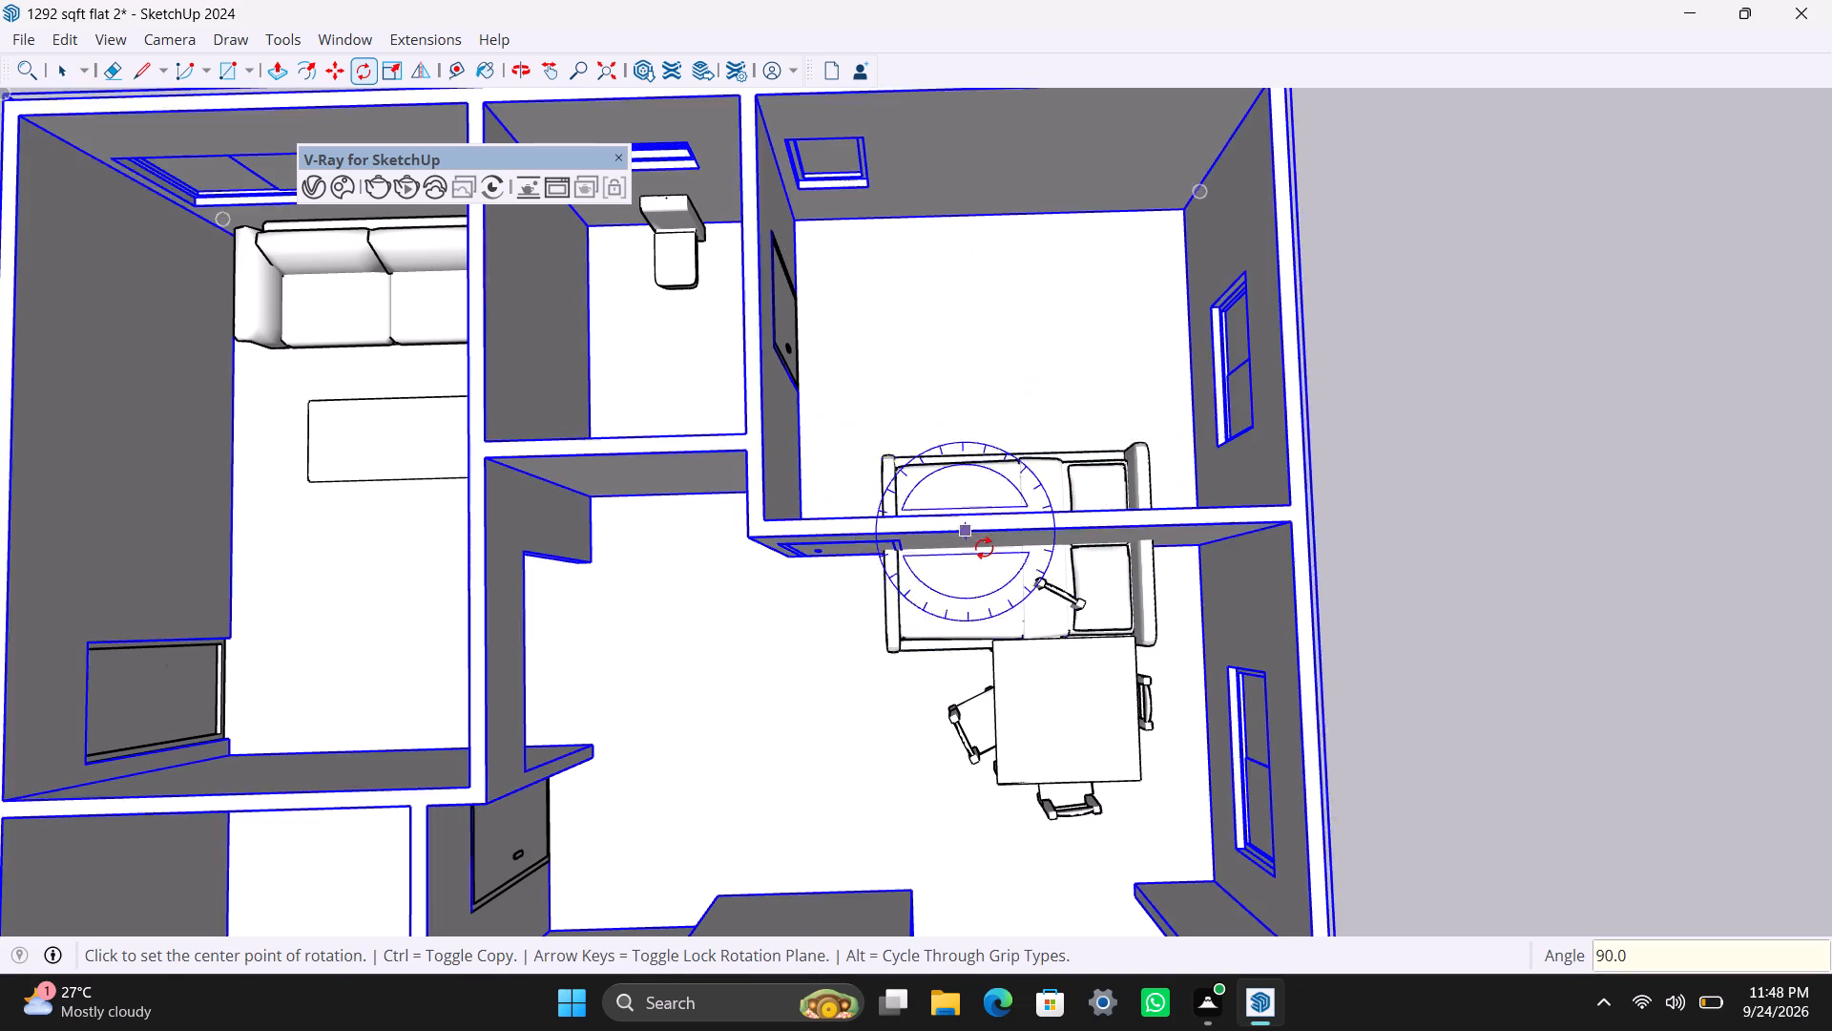
key(space)
Move the rotated bed about 7' 7" back into the rear outer corner, headboard against the outer side wall, and deselect it.
click(910, 473)
key(m)
click(907, 473)
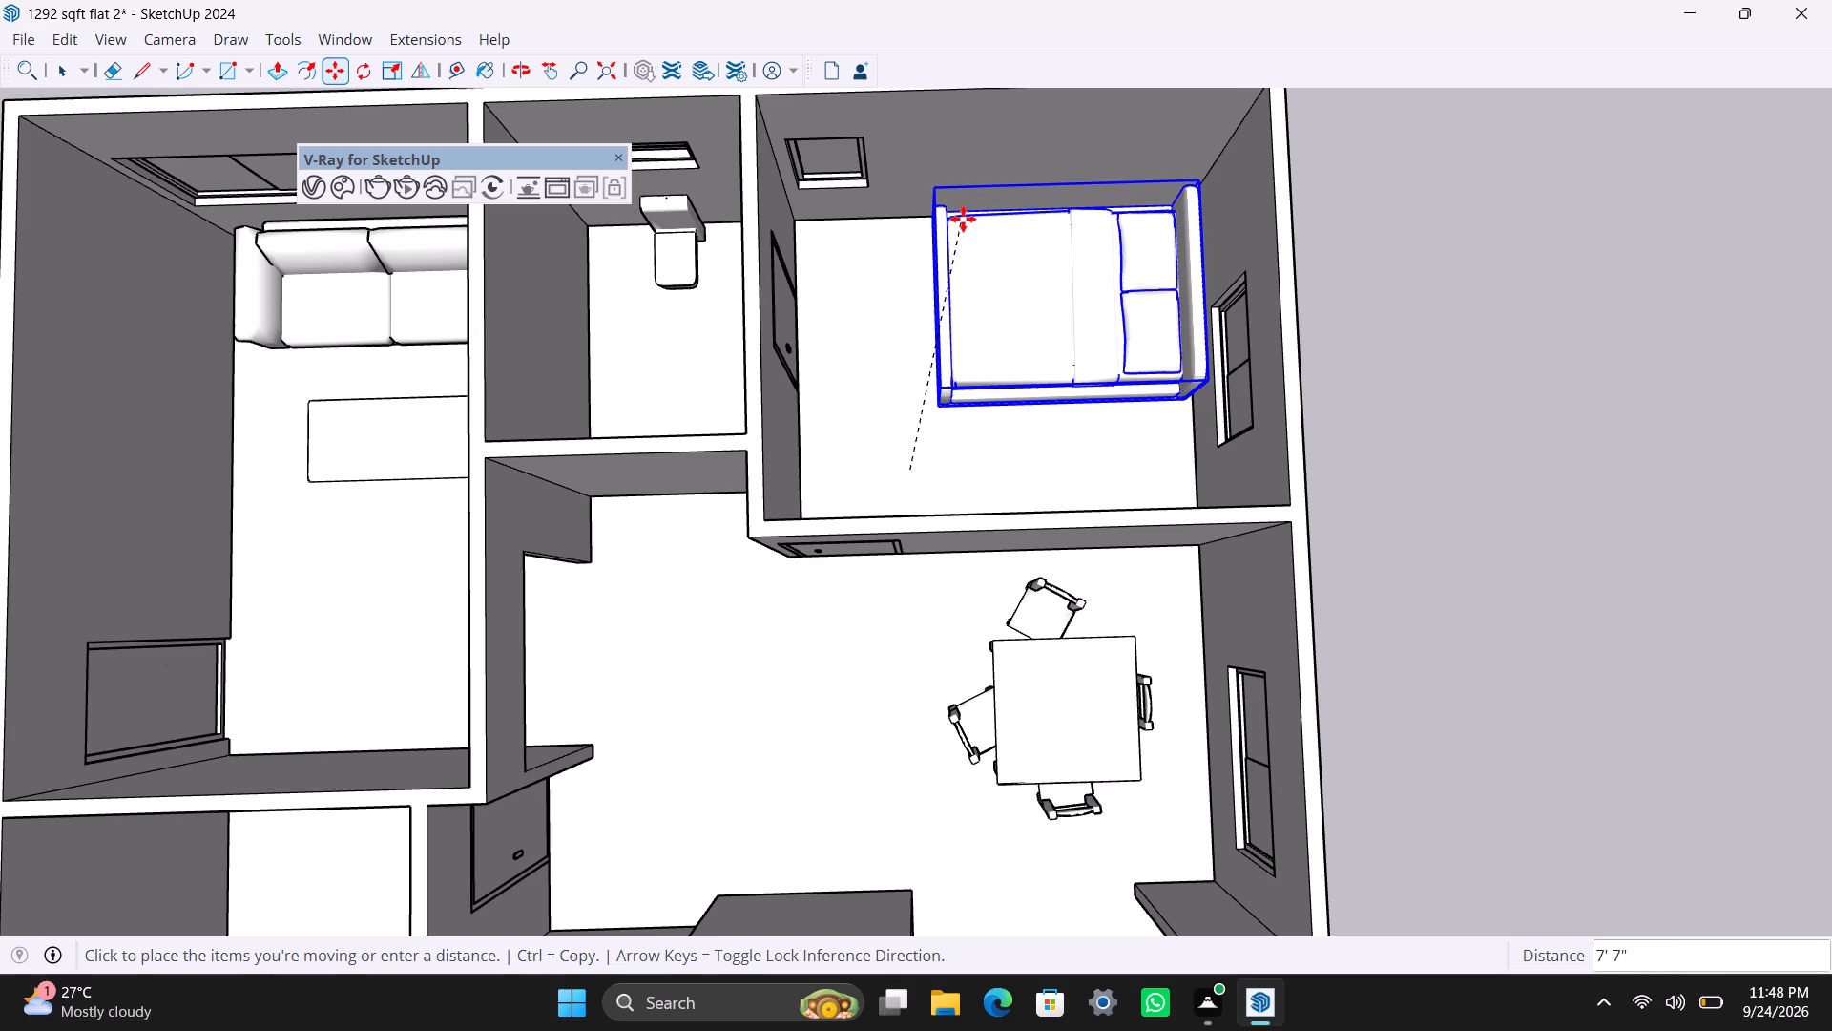
click(962, 217)
key(space)
click(1371, 275)
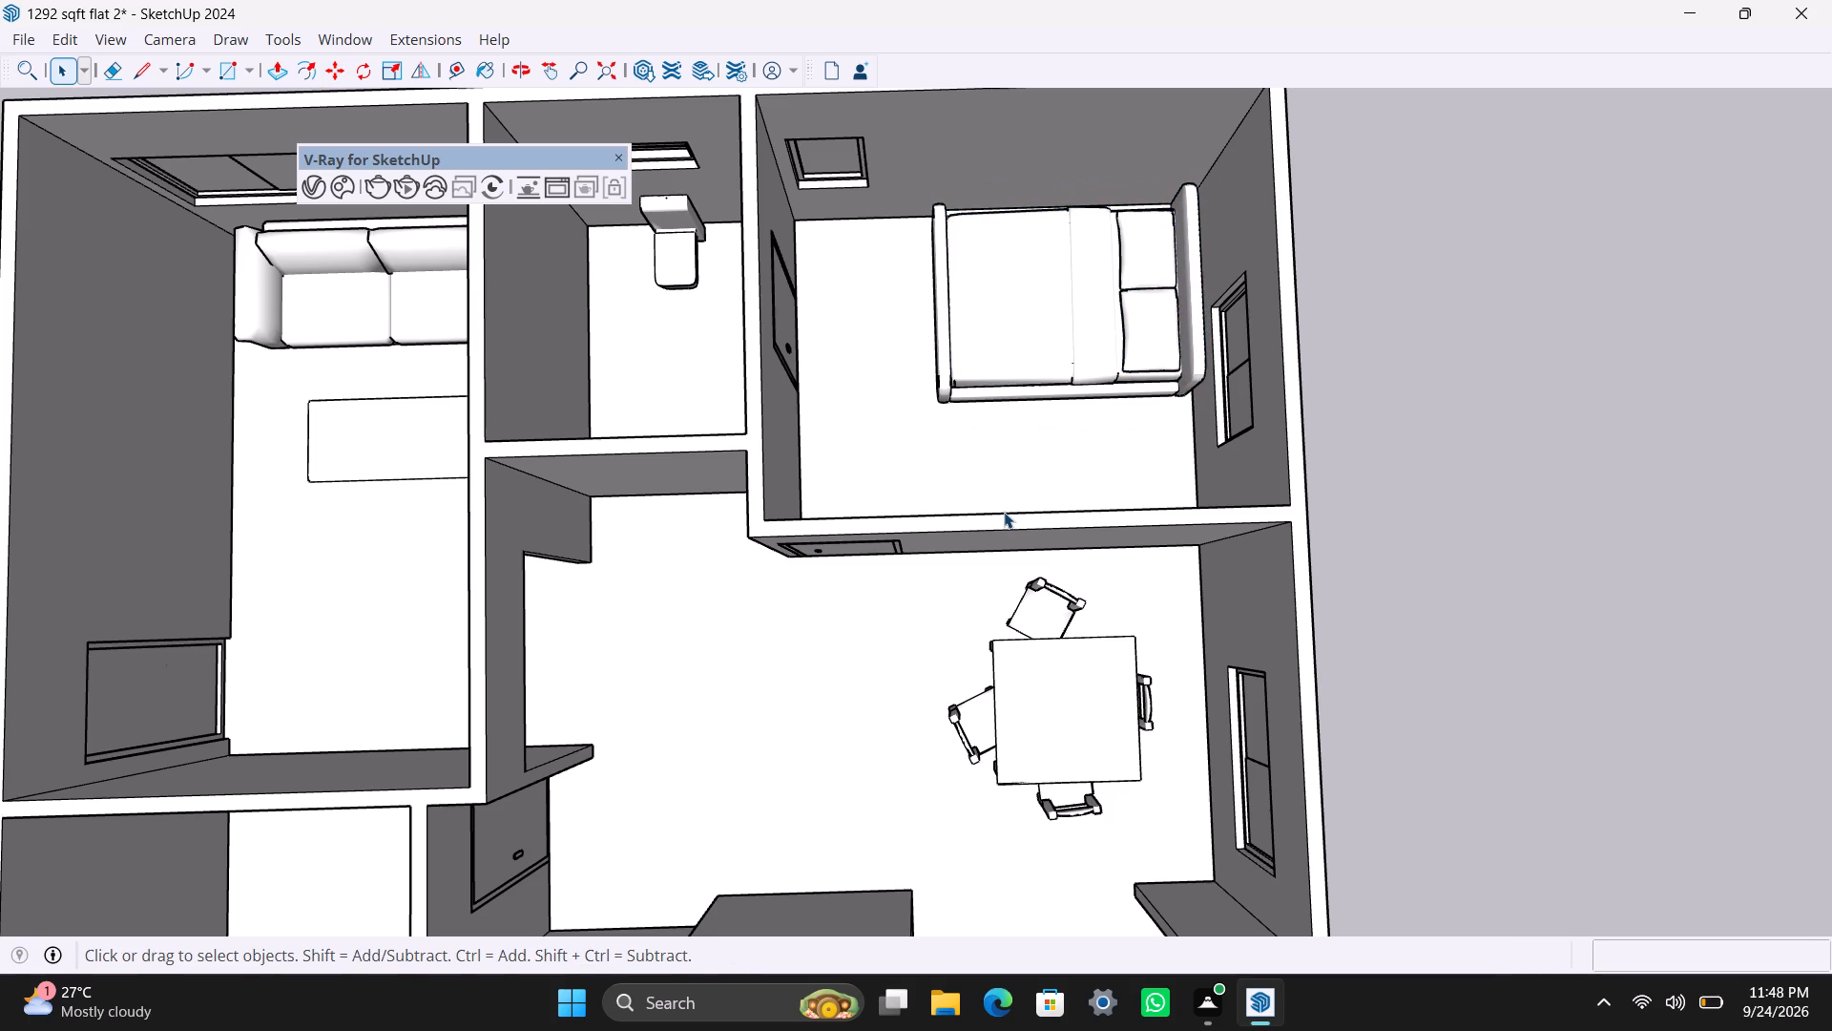
Save the model.
key(ctrl+s)
key(space)
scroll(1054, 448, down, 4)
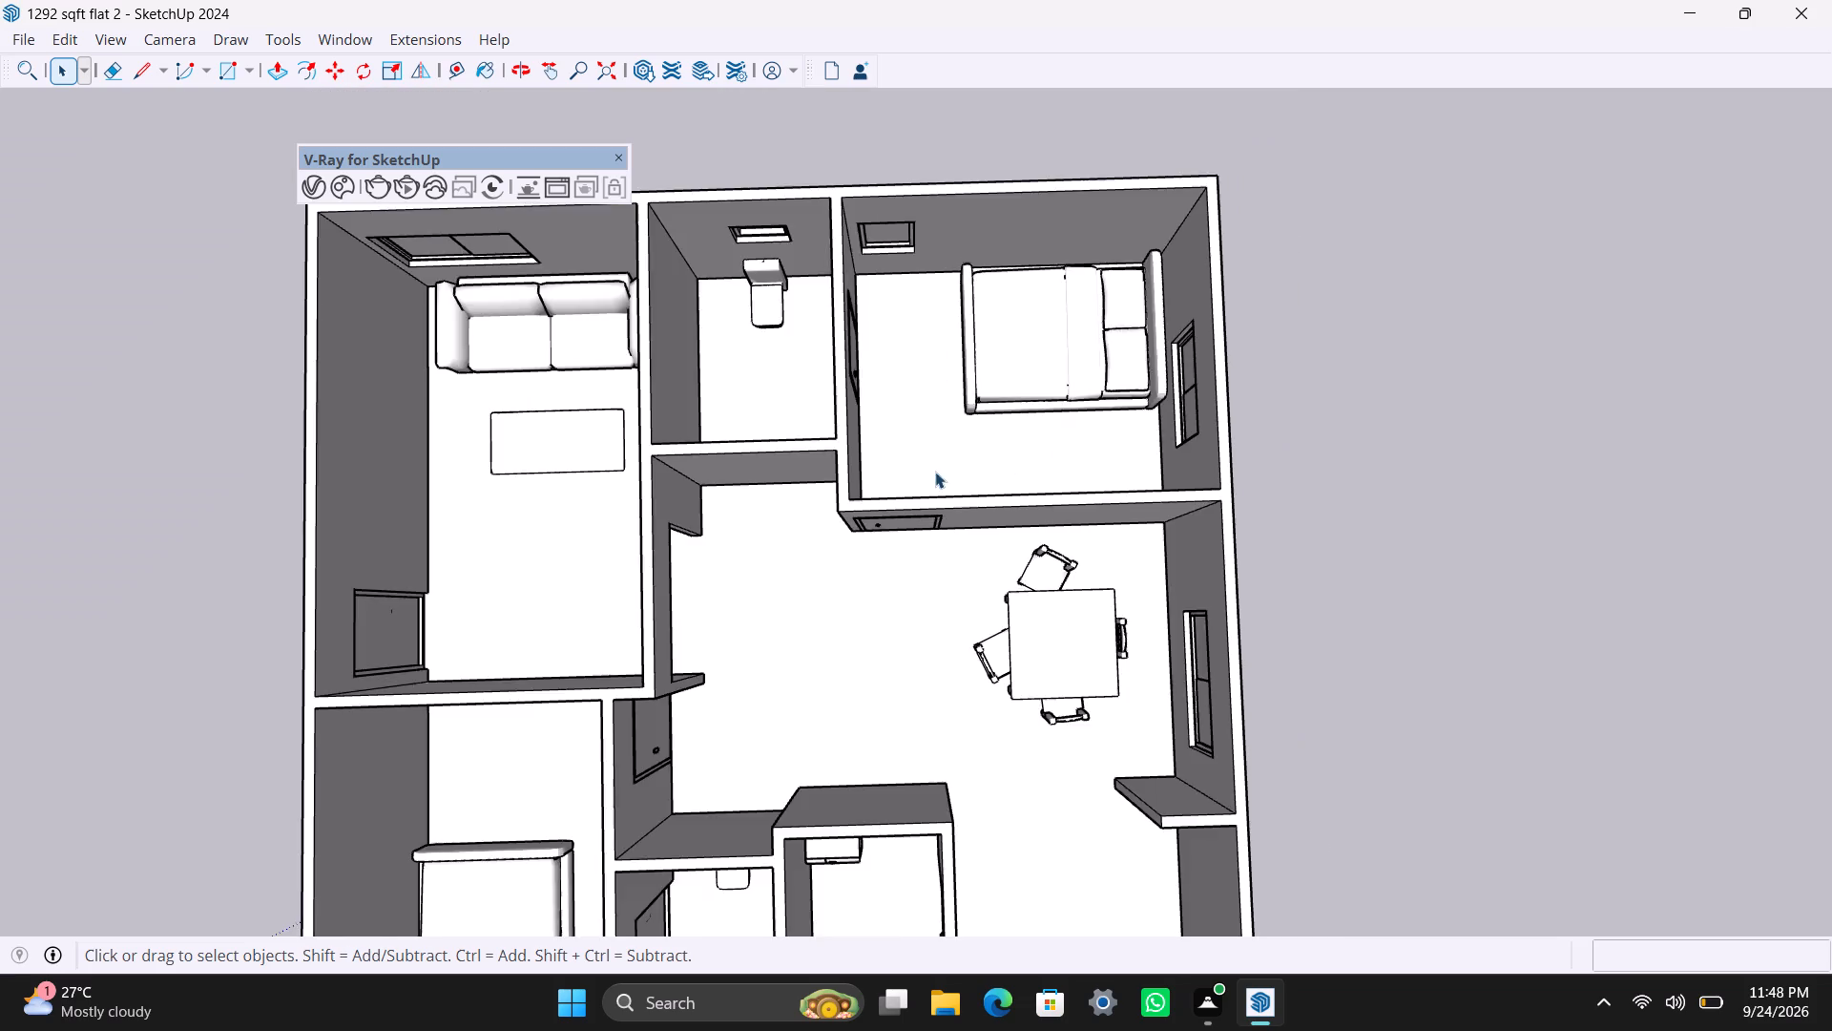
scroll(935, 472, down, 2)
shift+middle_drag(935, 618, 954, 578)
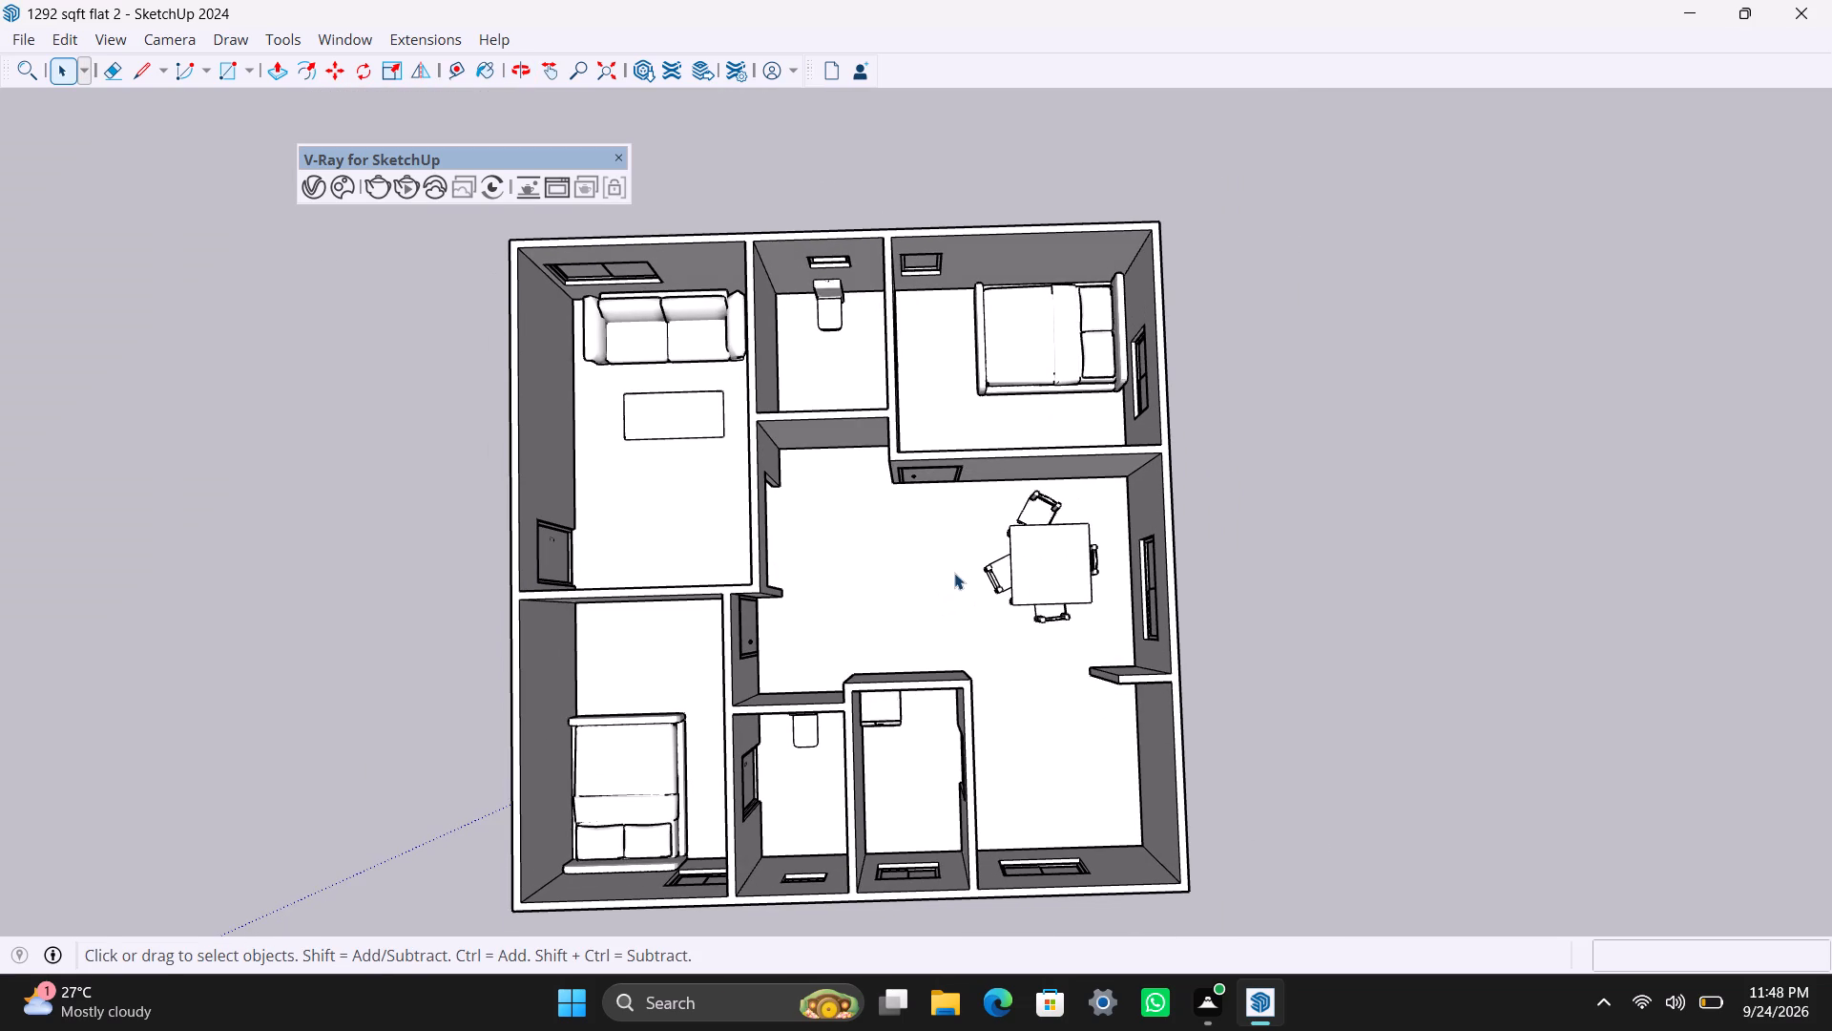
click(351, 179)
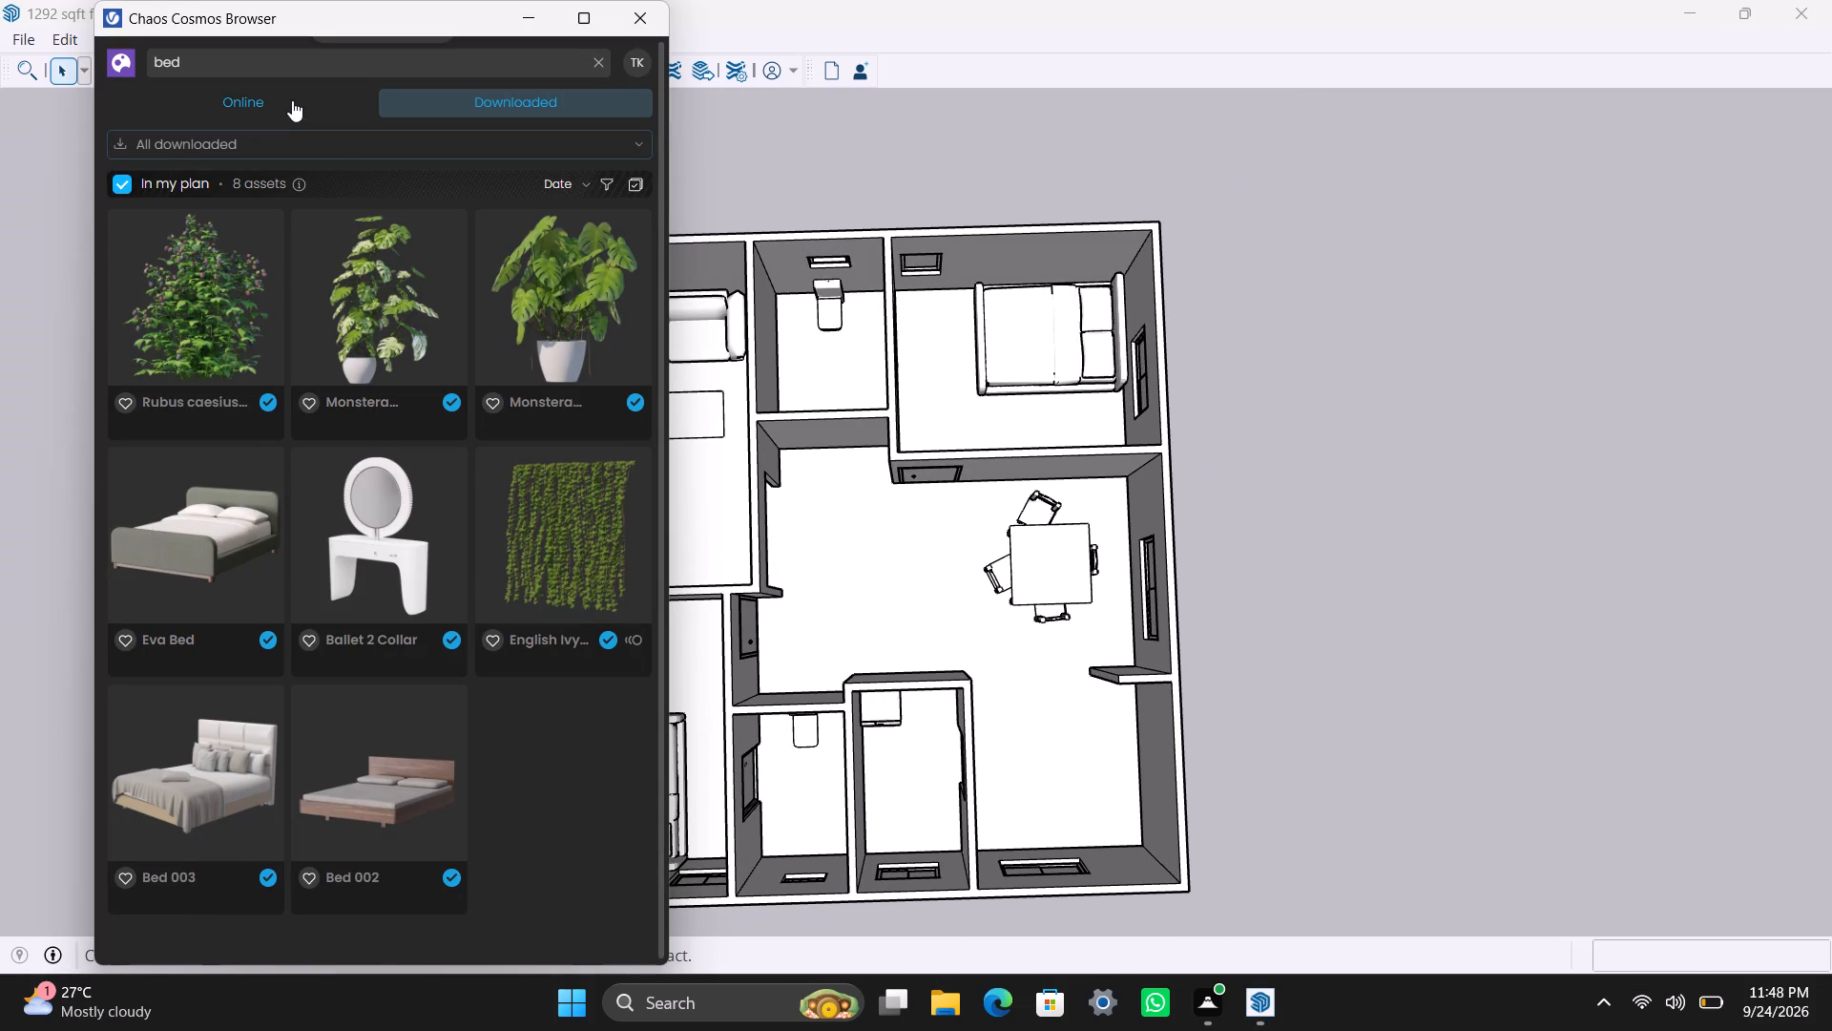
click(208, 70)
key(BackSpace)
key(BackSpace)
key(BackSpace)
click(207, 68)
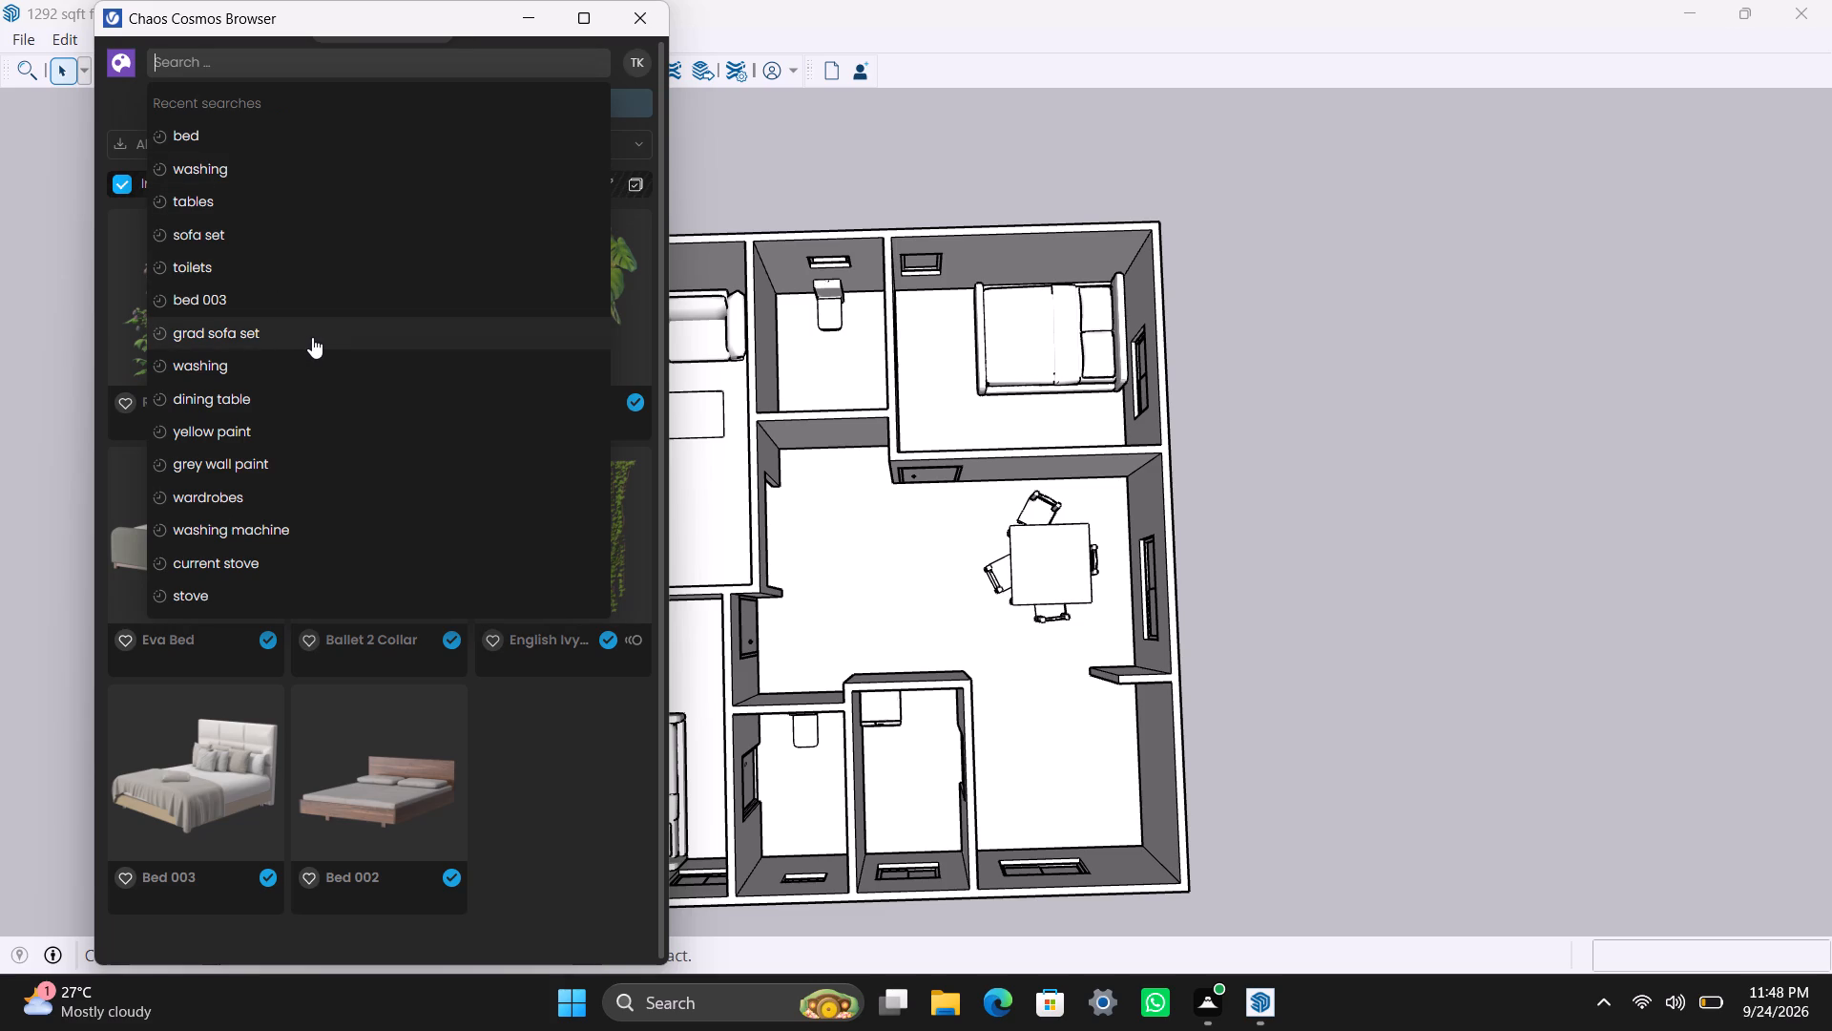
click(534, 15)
Examine the furnished floor plan from opposite sides, including the empty corner area beyond the dining table.
scroll(1052, 746, down, 2)
shift+middle_drag(982, 721, 1016, 643)
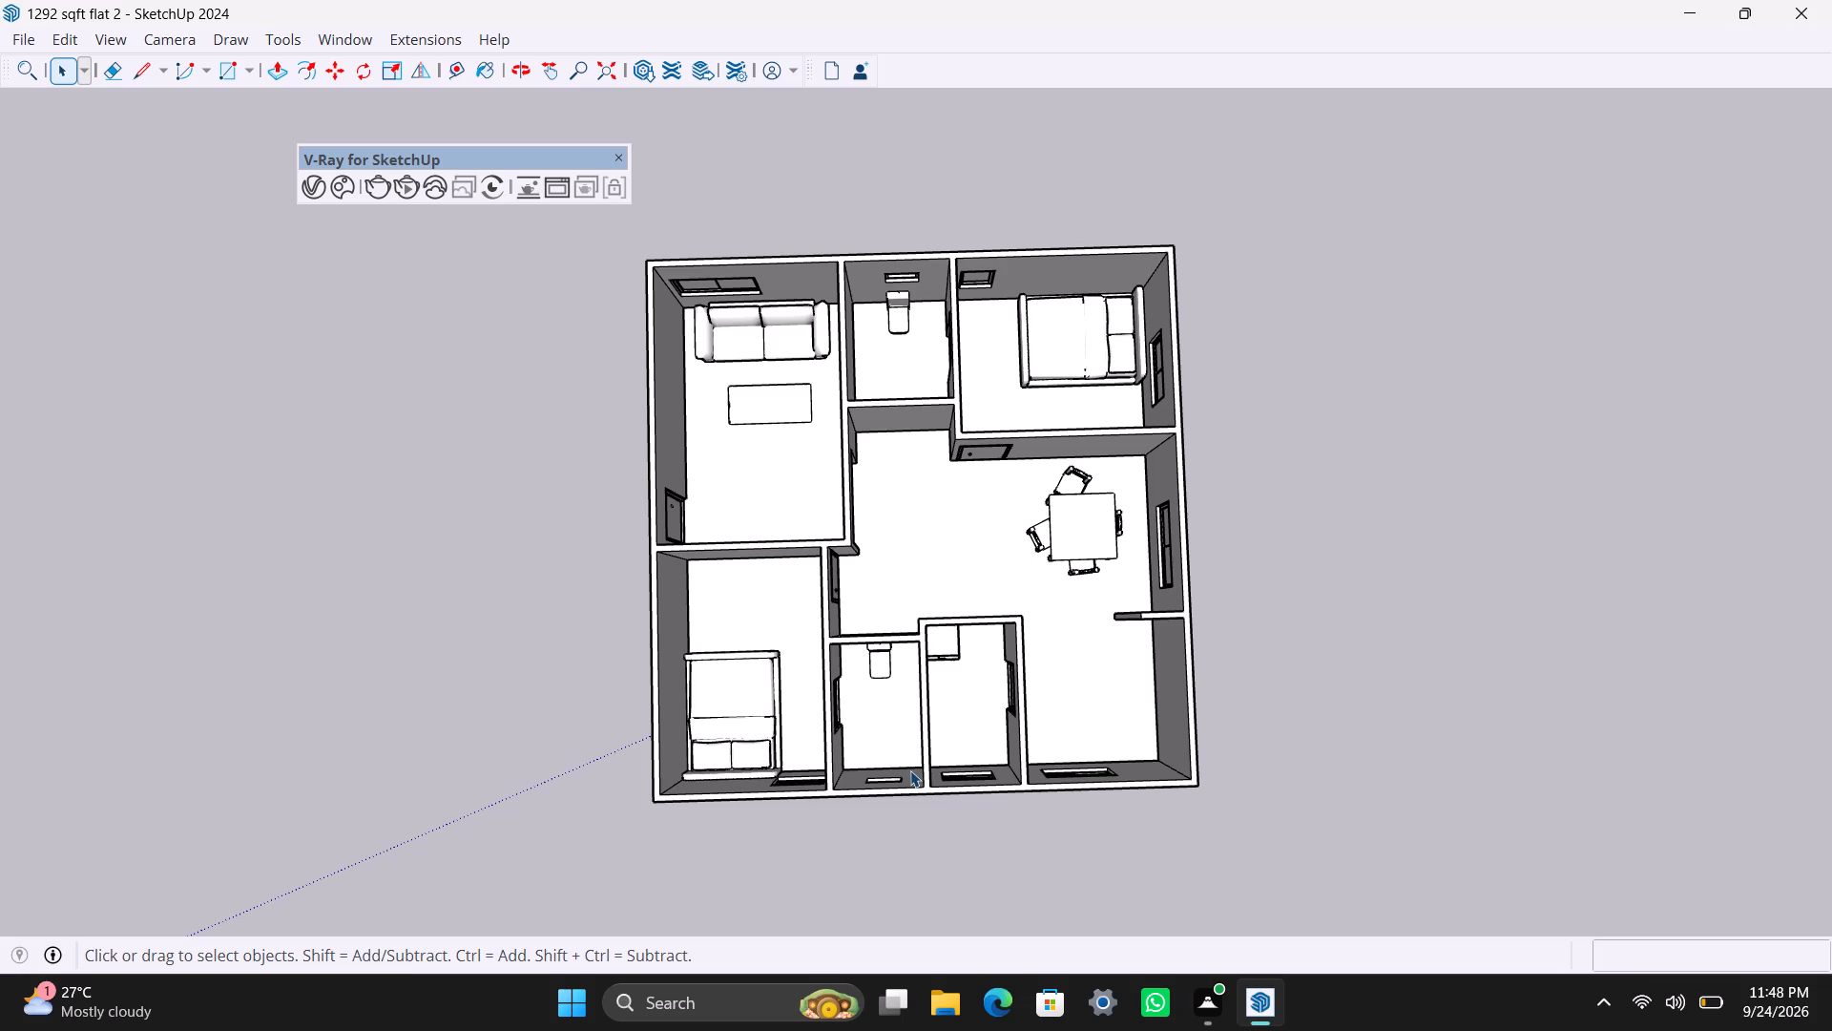
scroll(1041, 811, up, 2)
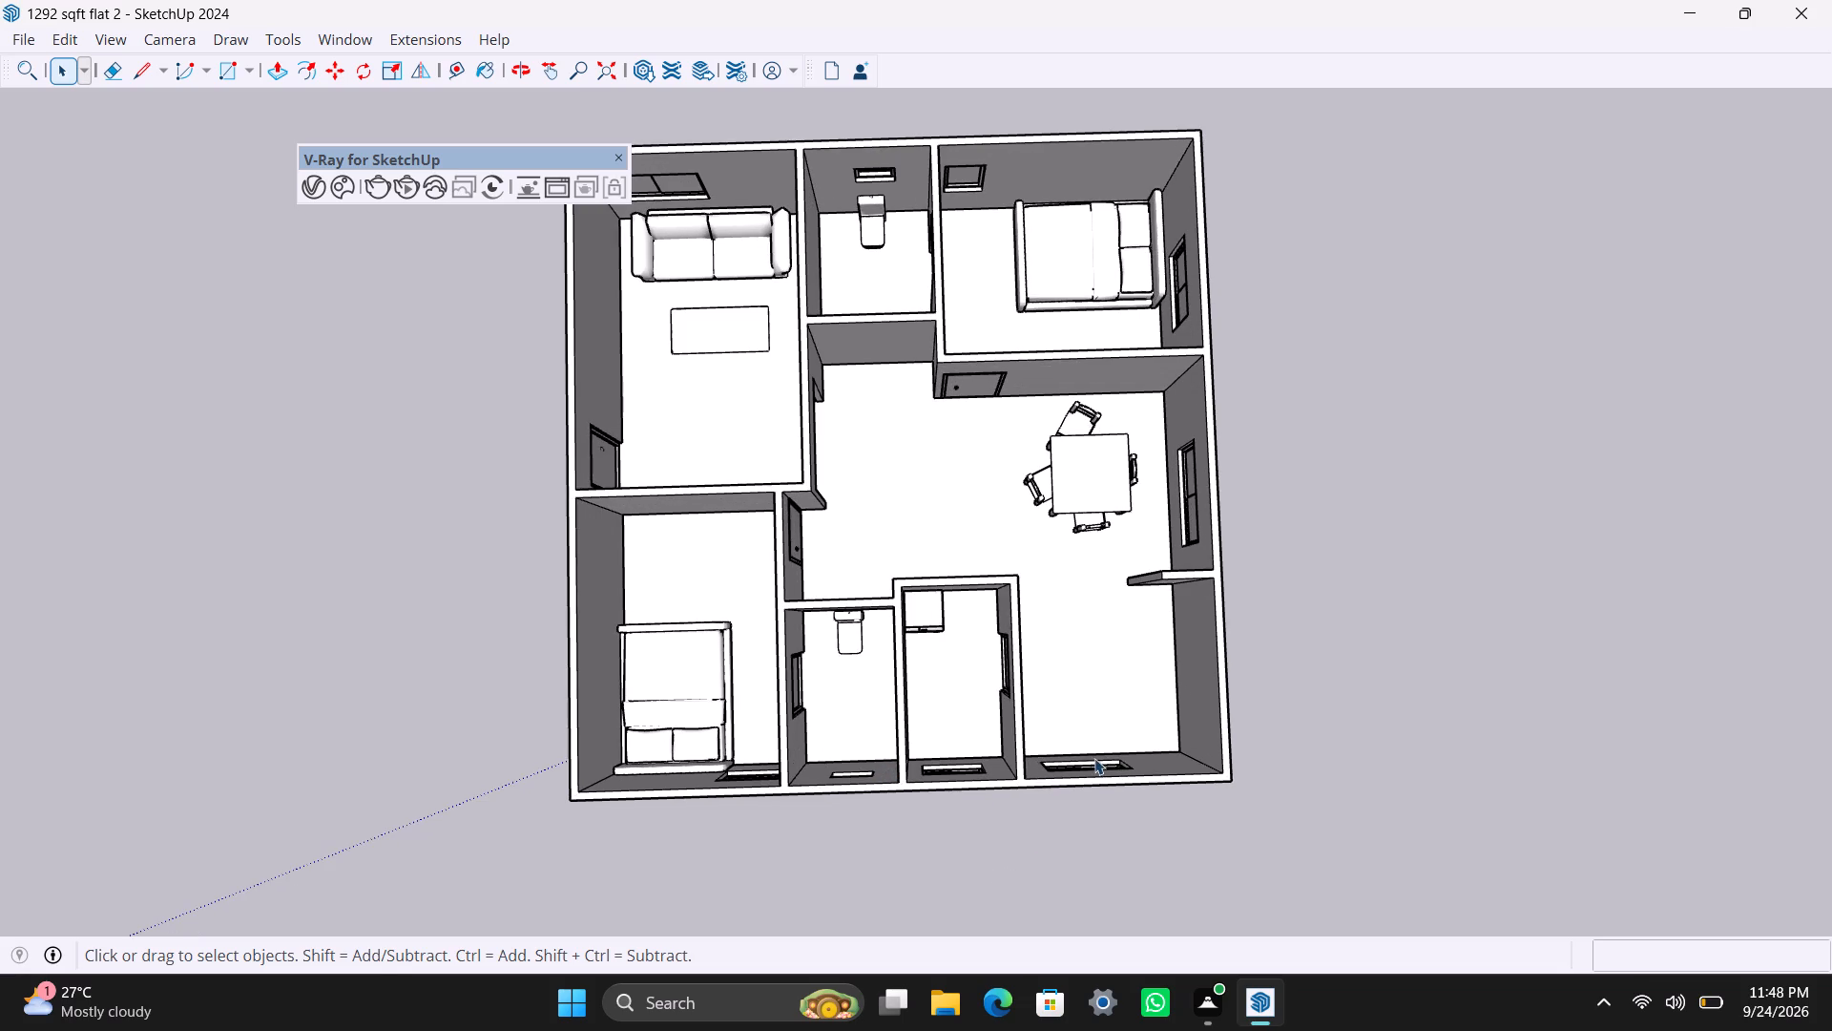
middle_drag(1095, 757, 197, 685)
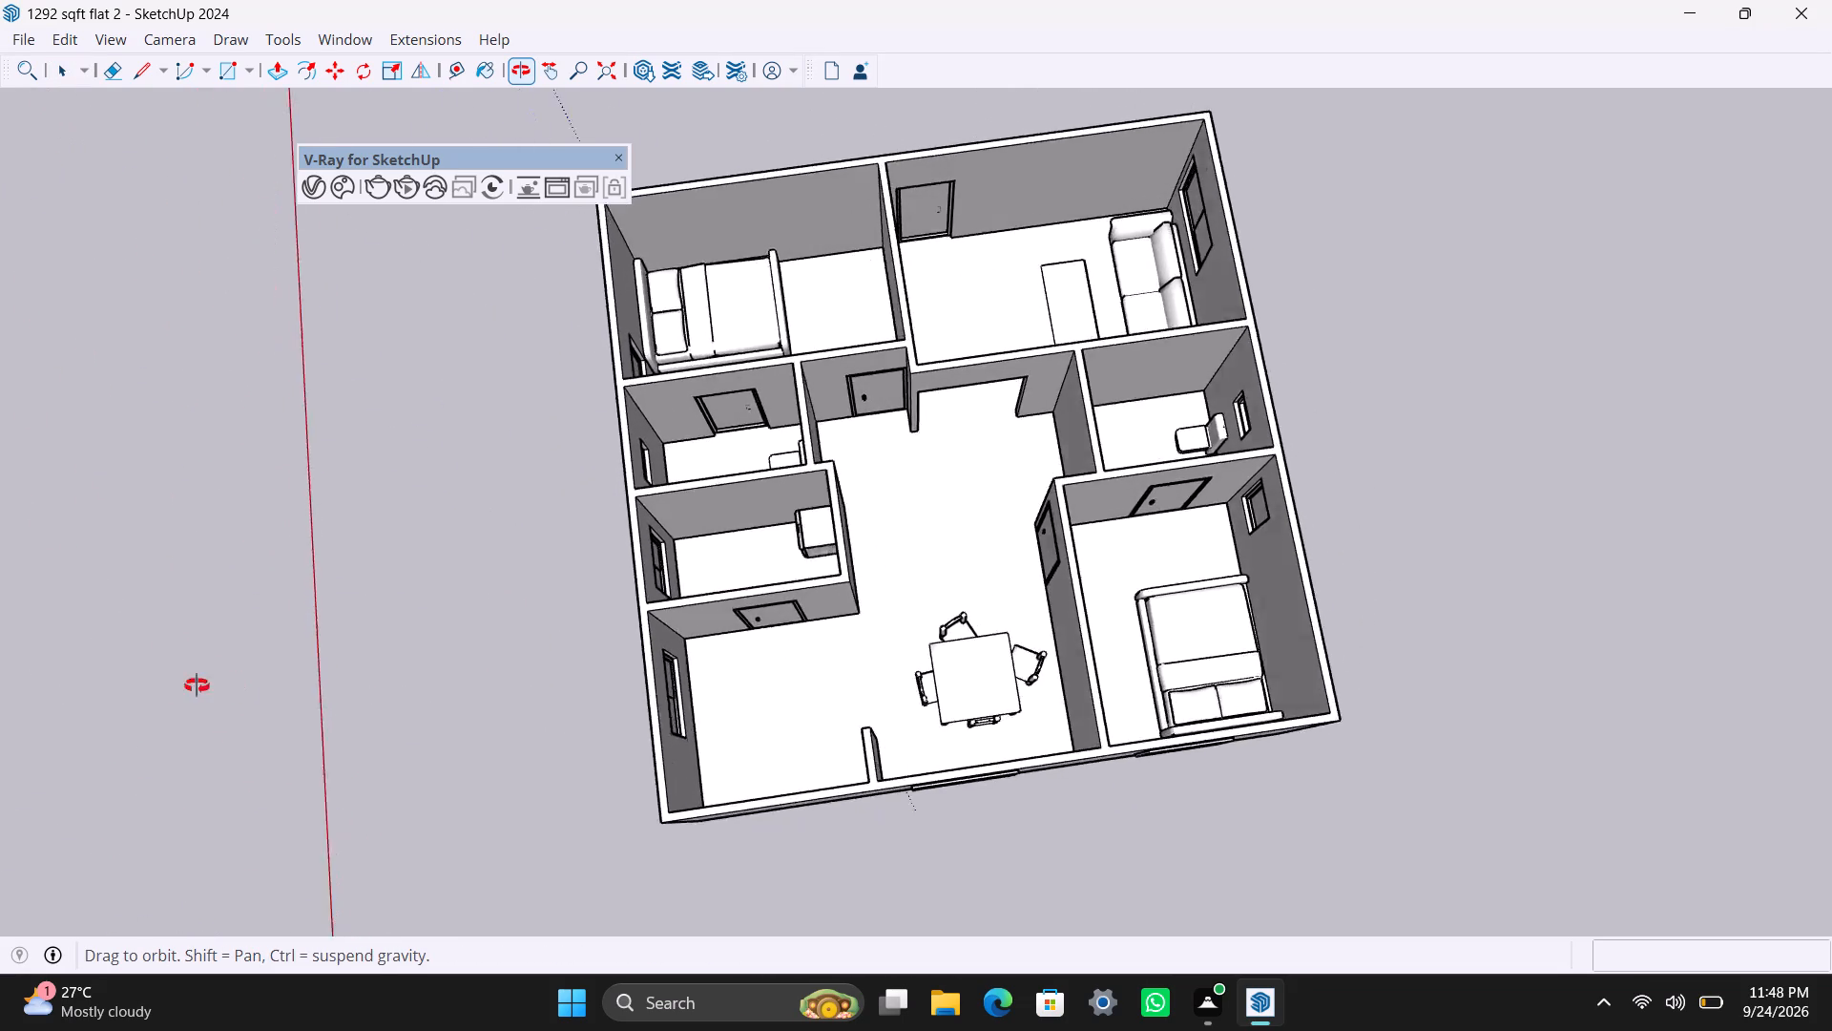
middle_drag(197, 685, 0, 695)
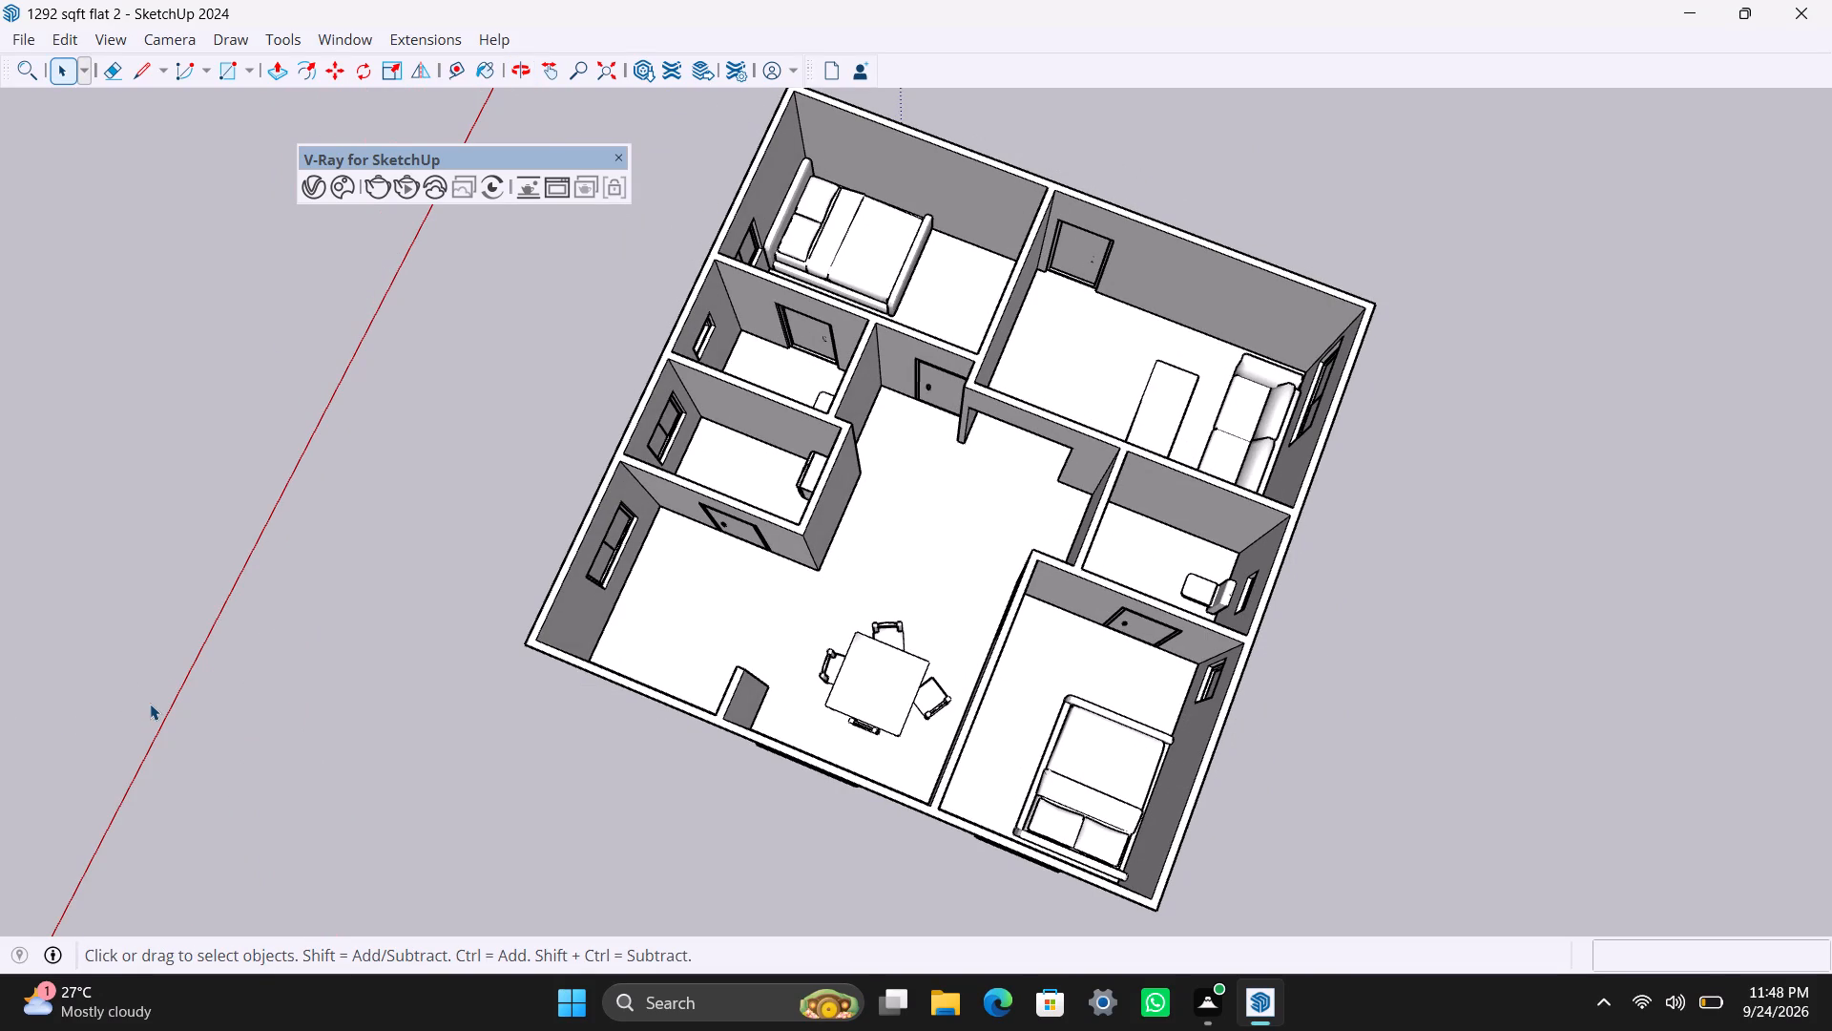
scroll(155, 702, up, 2)
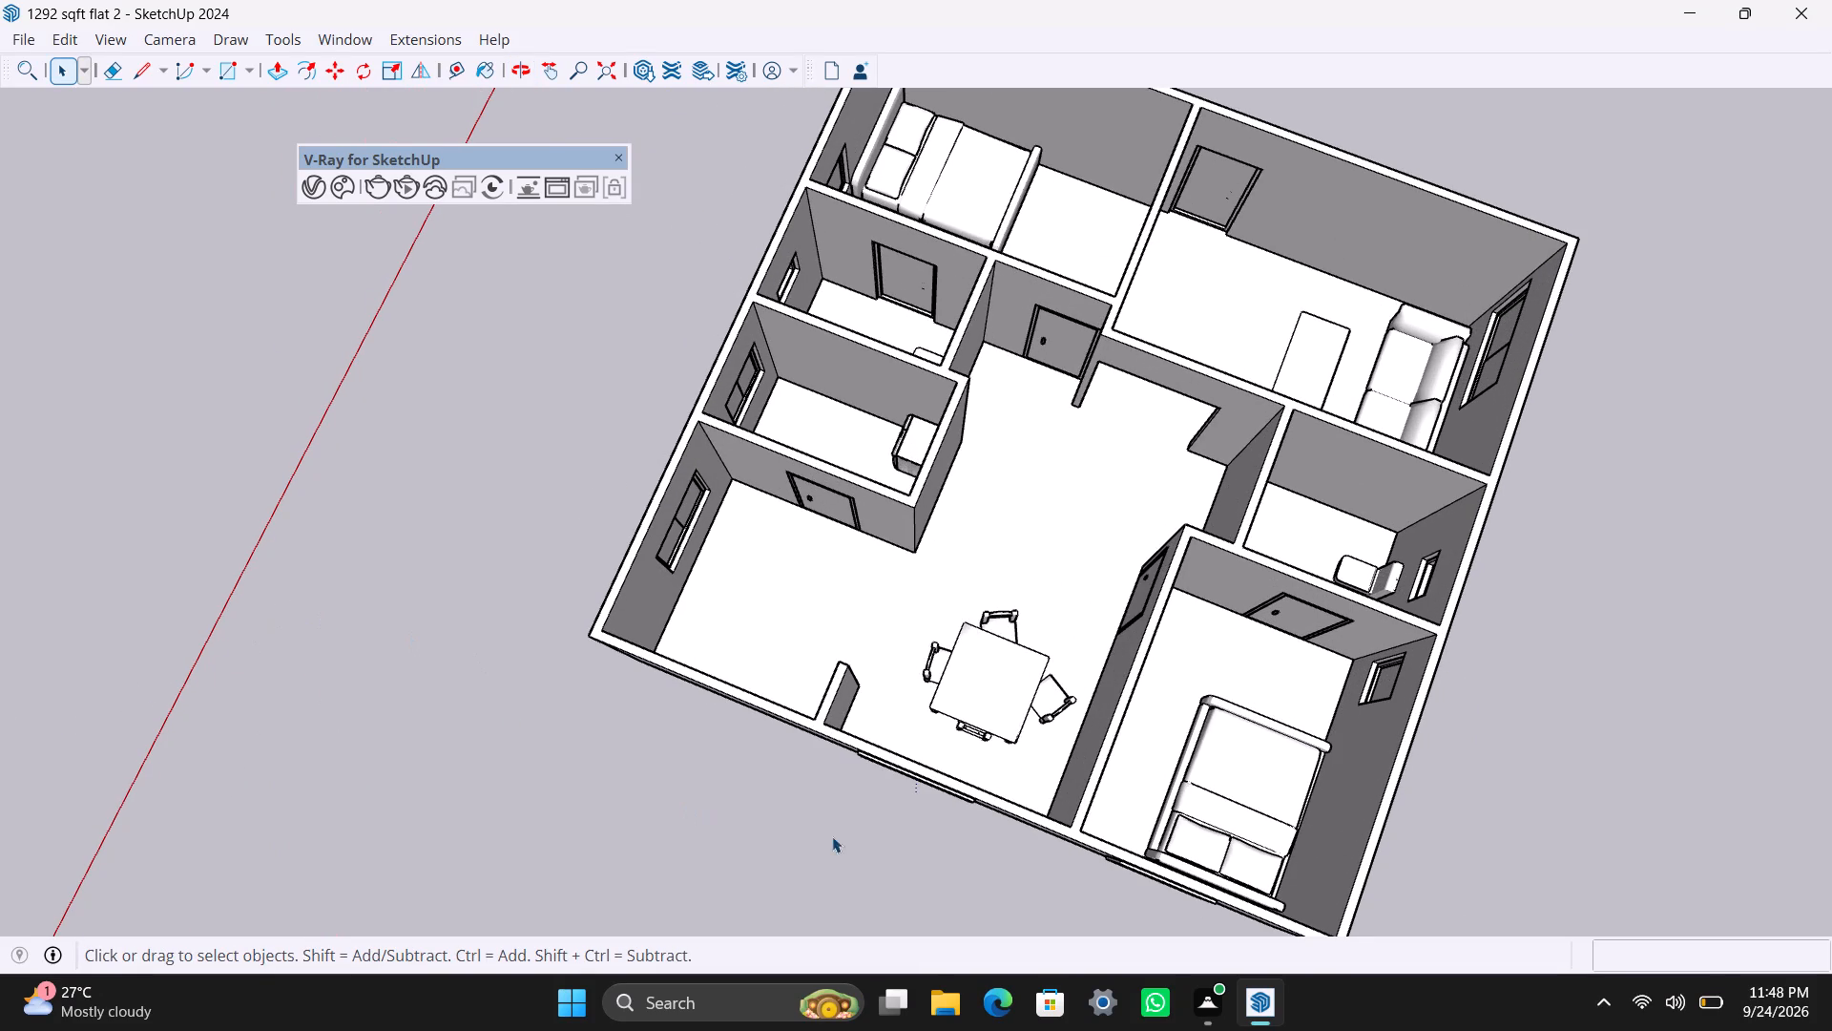
scroll(926, 904, down, 2)
middle_drag(926, 904, 309, 939)
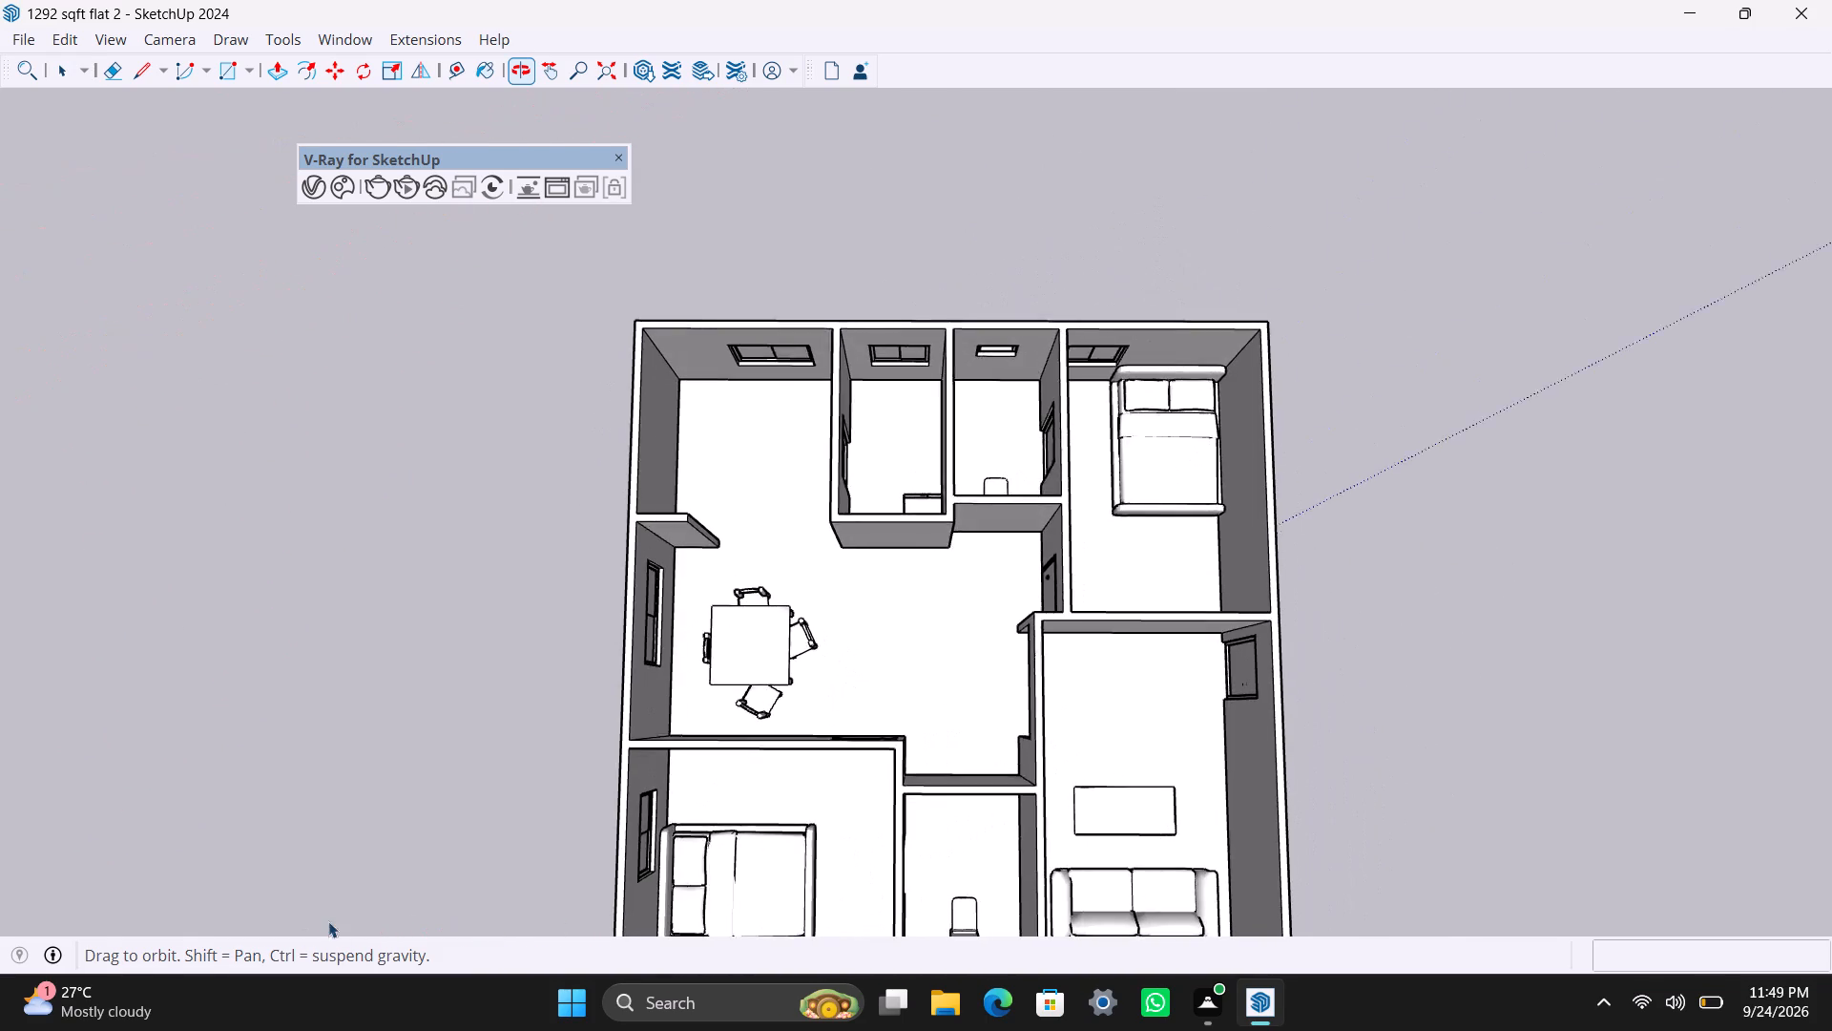
Place floor guides 1'8" from the outer side wall and 1'8" from the window wall in the empty corner area beyond the dining table.
scroll(556, 719, up, 2)
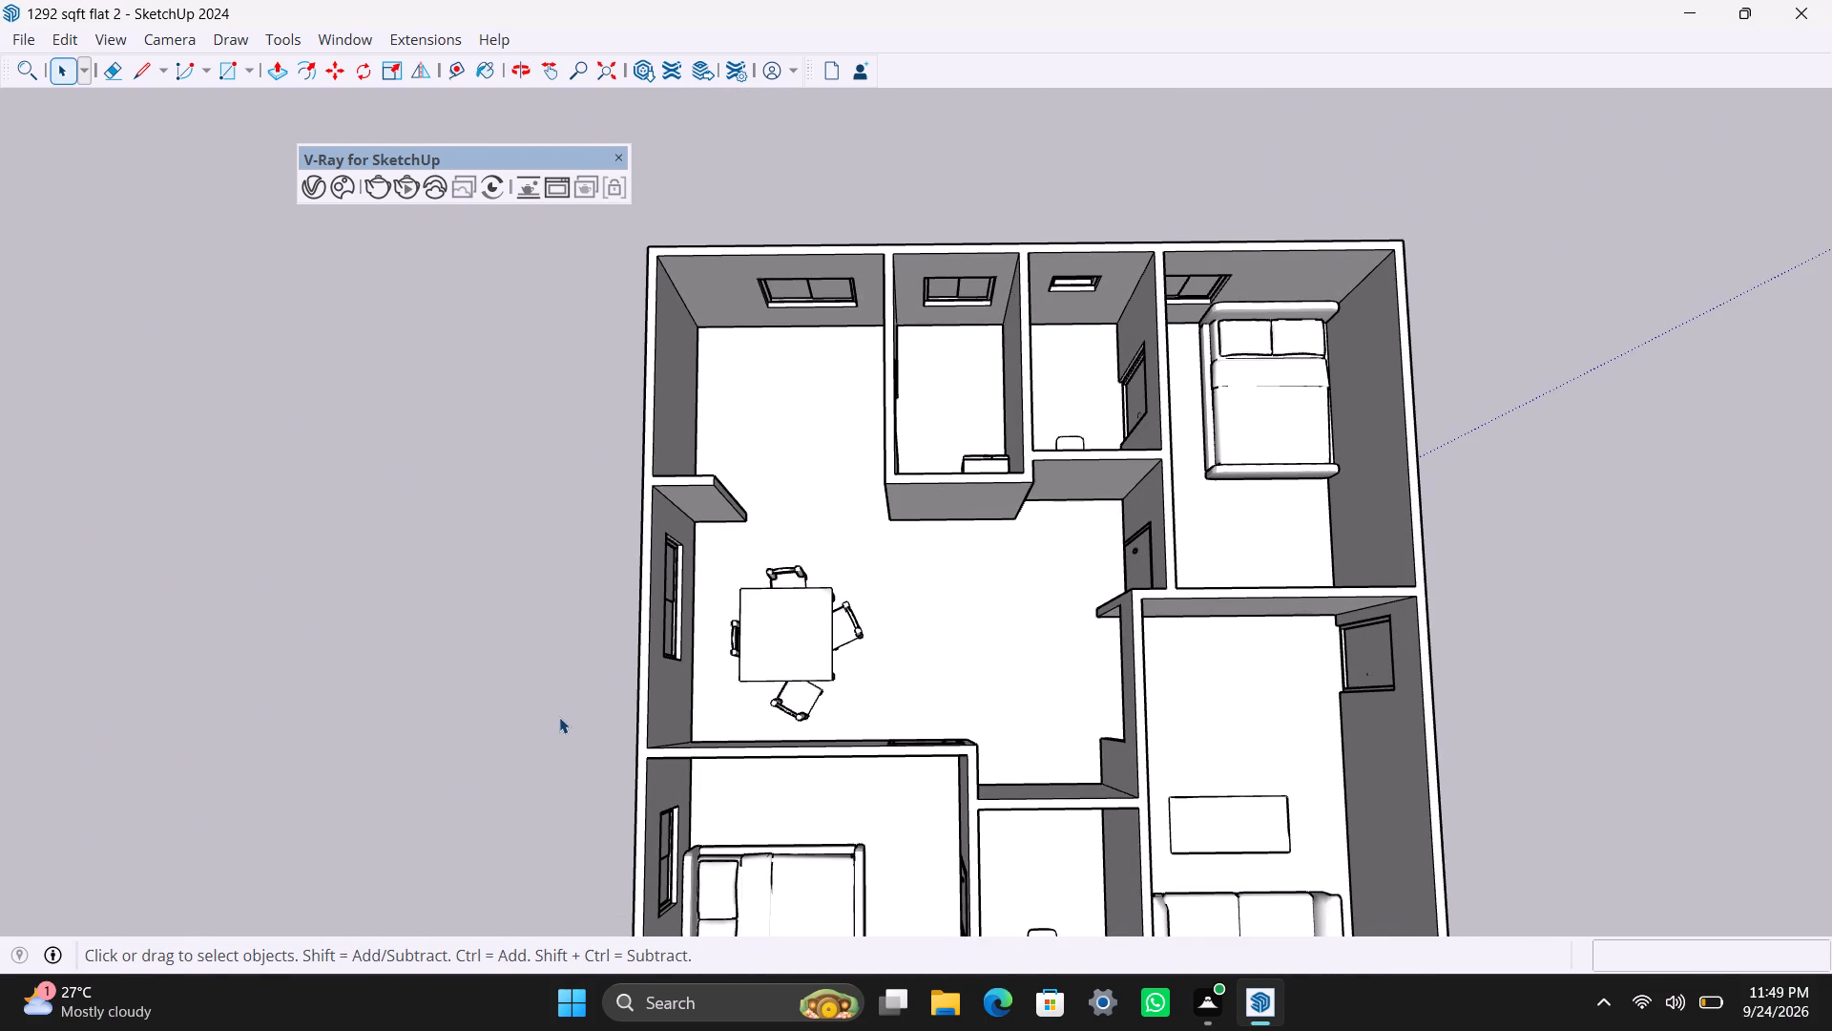
scroll(677, 505, up, 3)
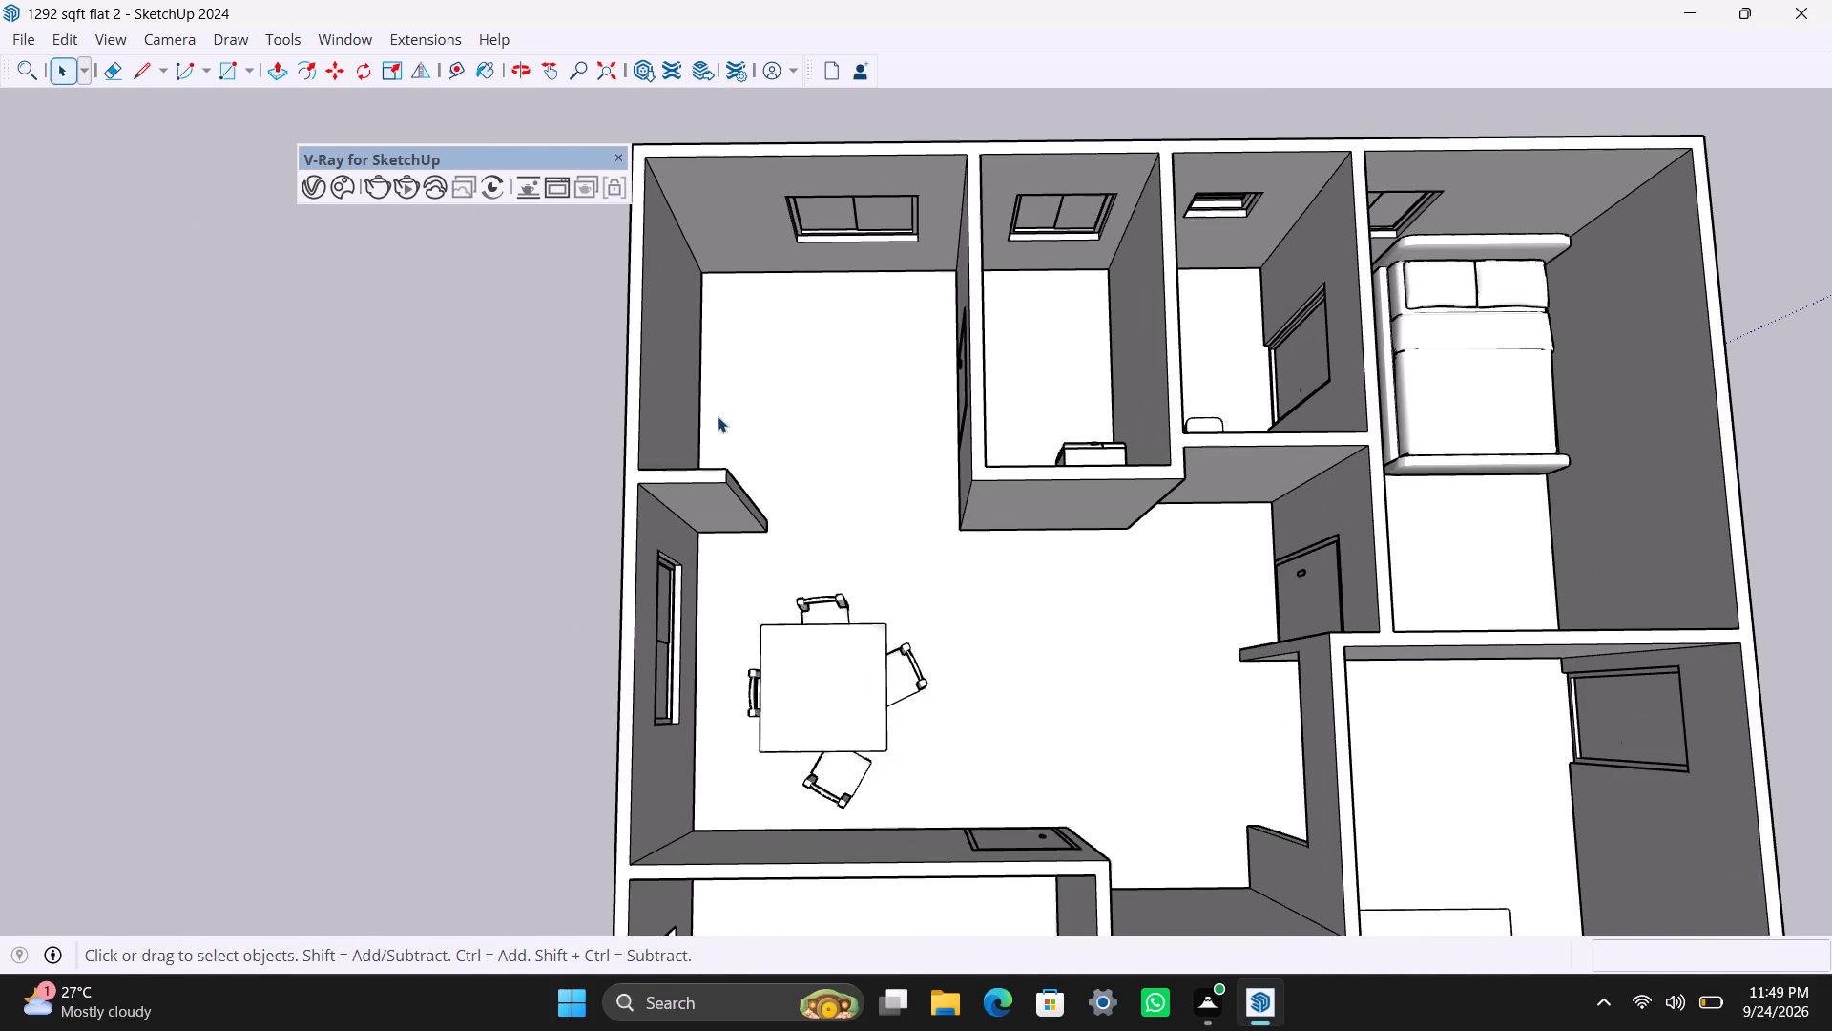
scroll(719, 411, up, 1)
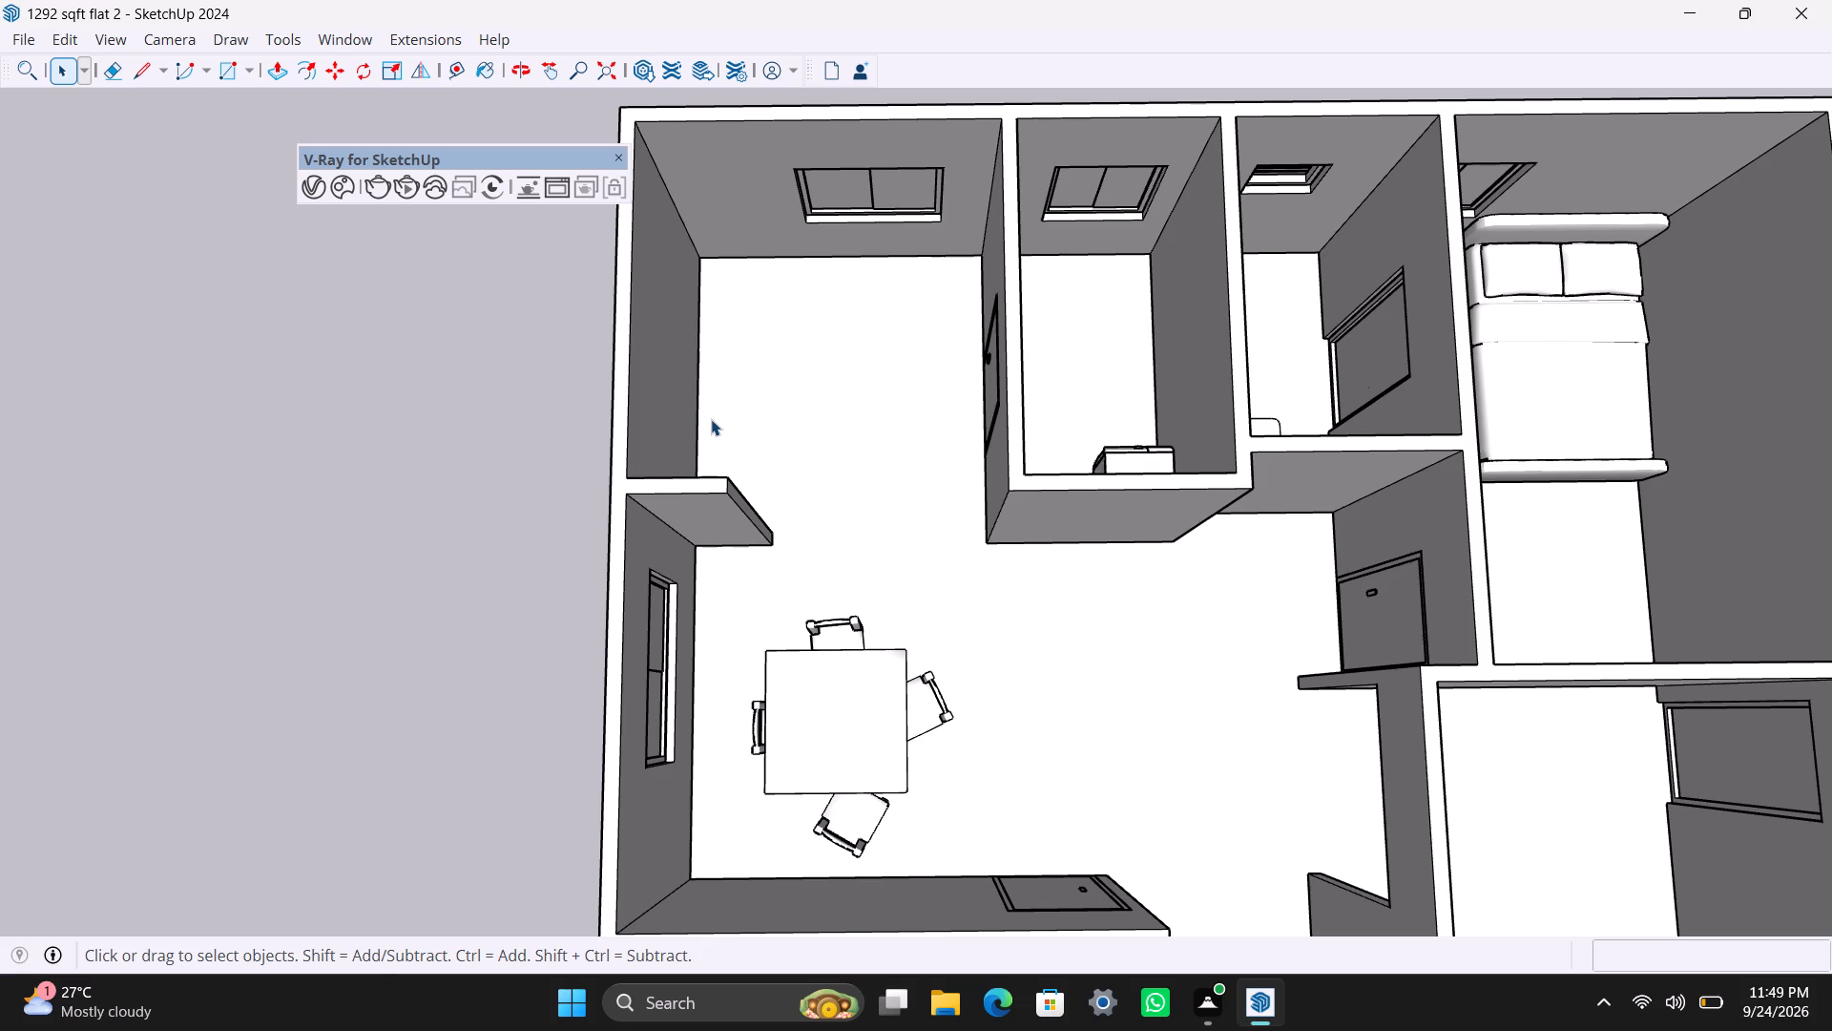
middle_drag(712, 419, 695, 535)
scroll(714, 452, up, 2)
shift+middle_drag(716, 452, 688, 539)
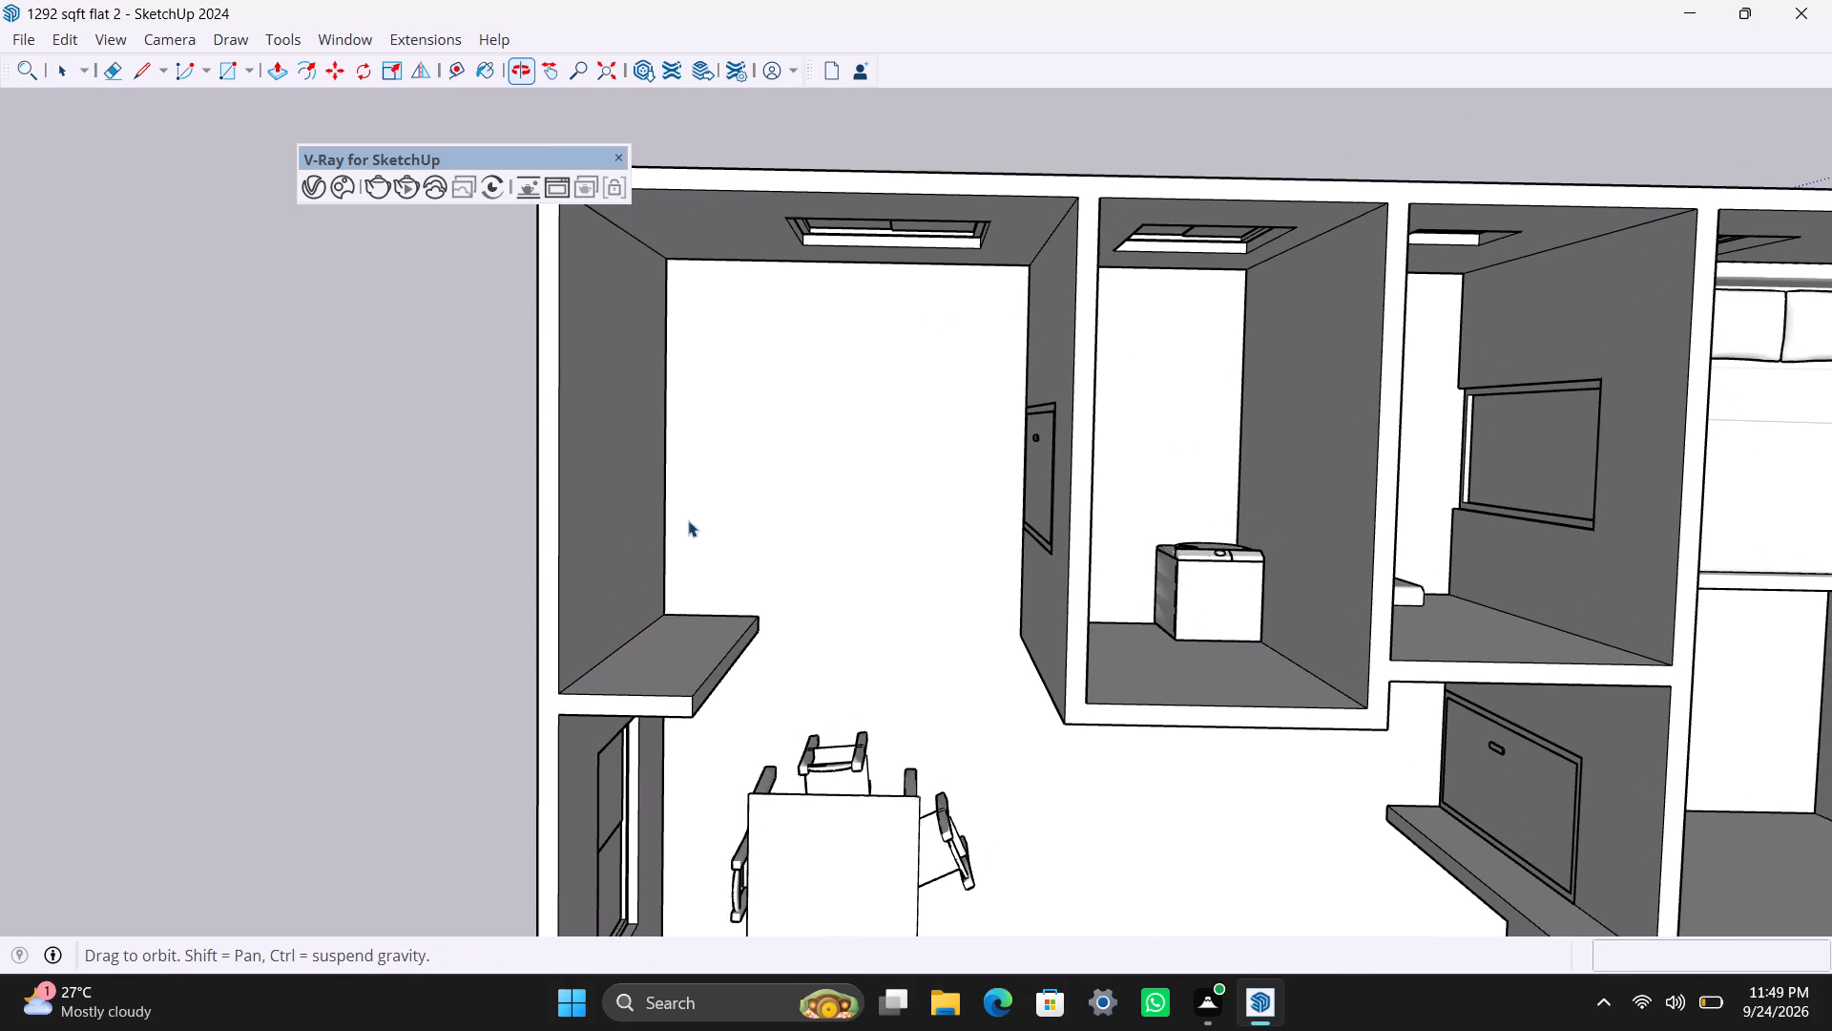
key(t)
click(662, 438)
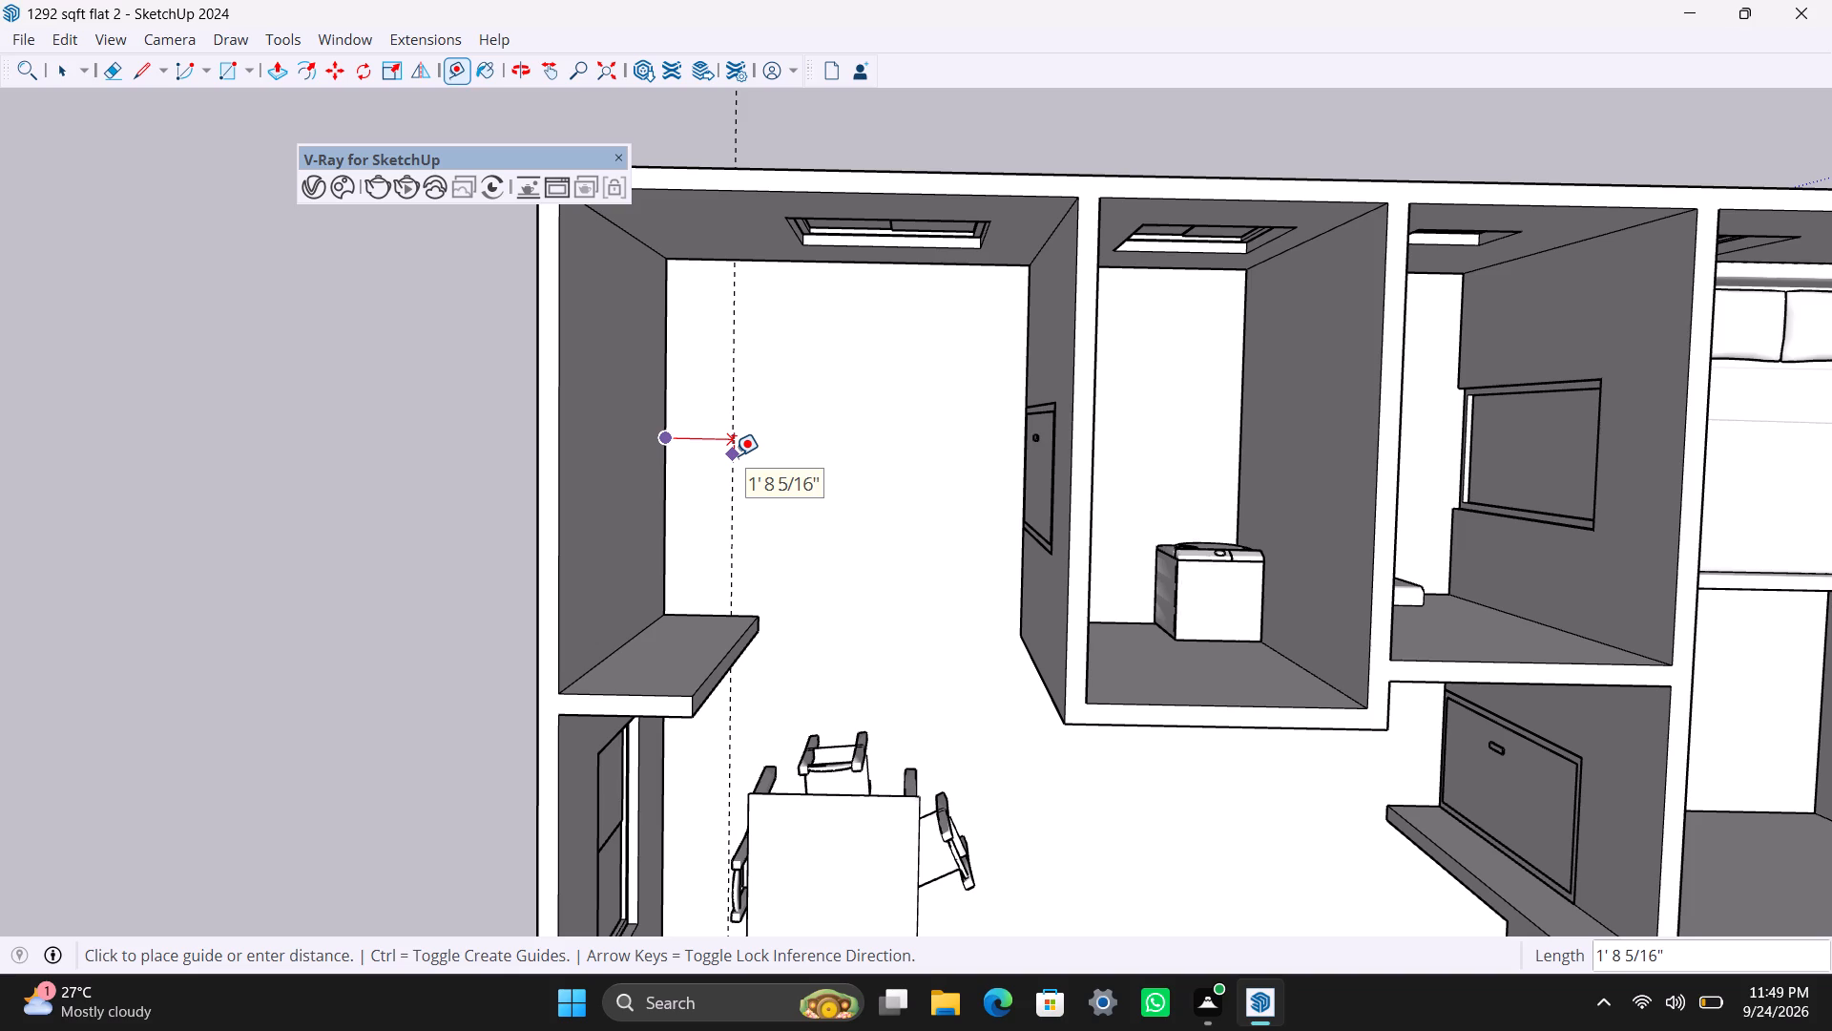
text(1'8")
key(Return)
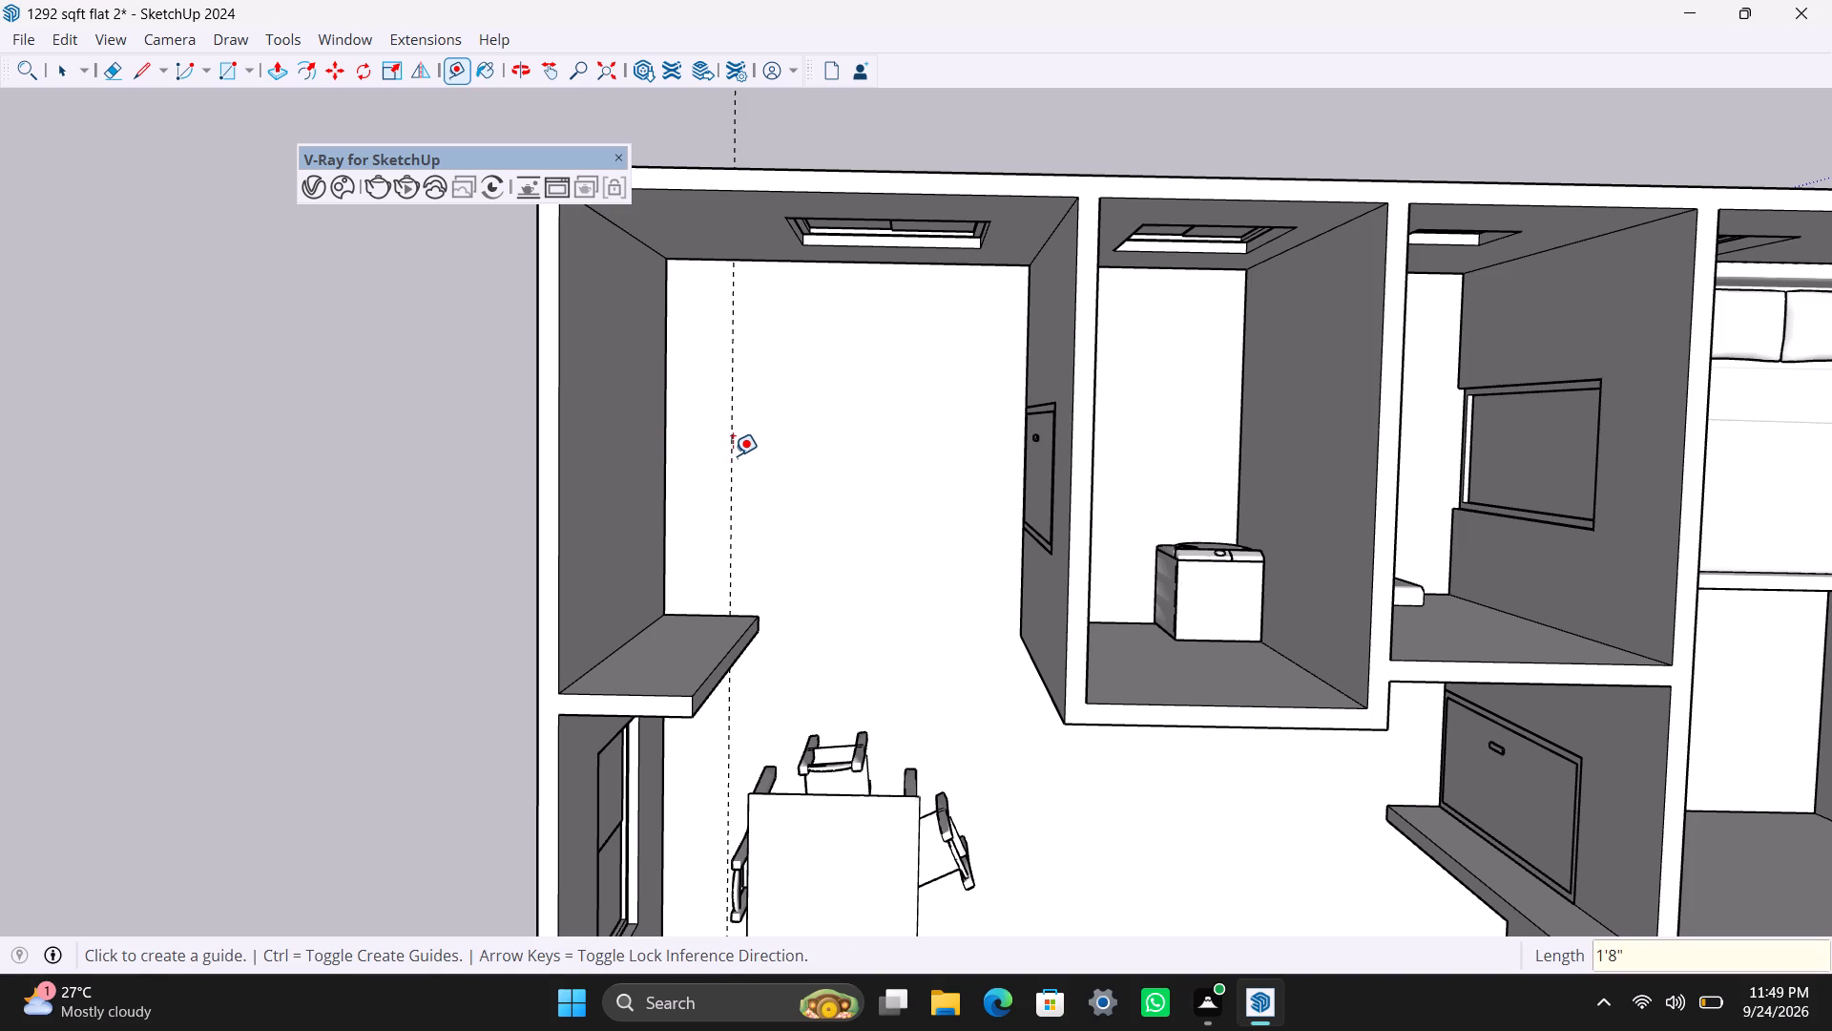
click(832, 257)
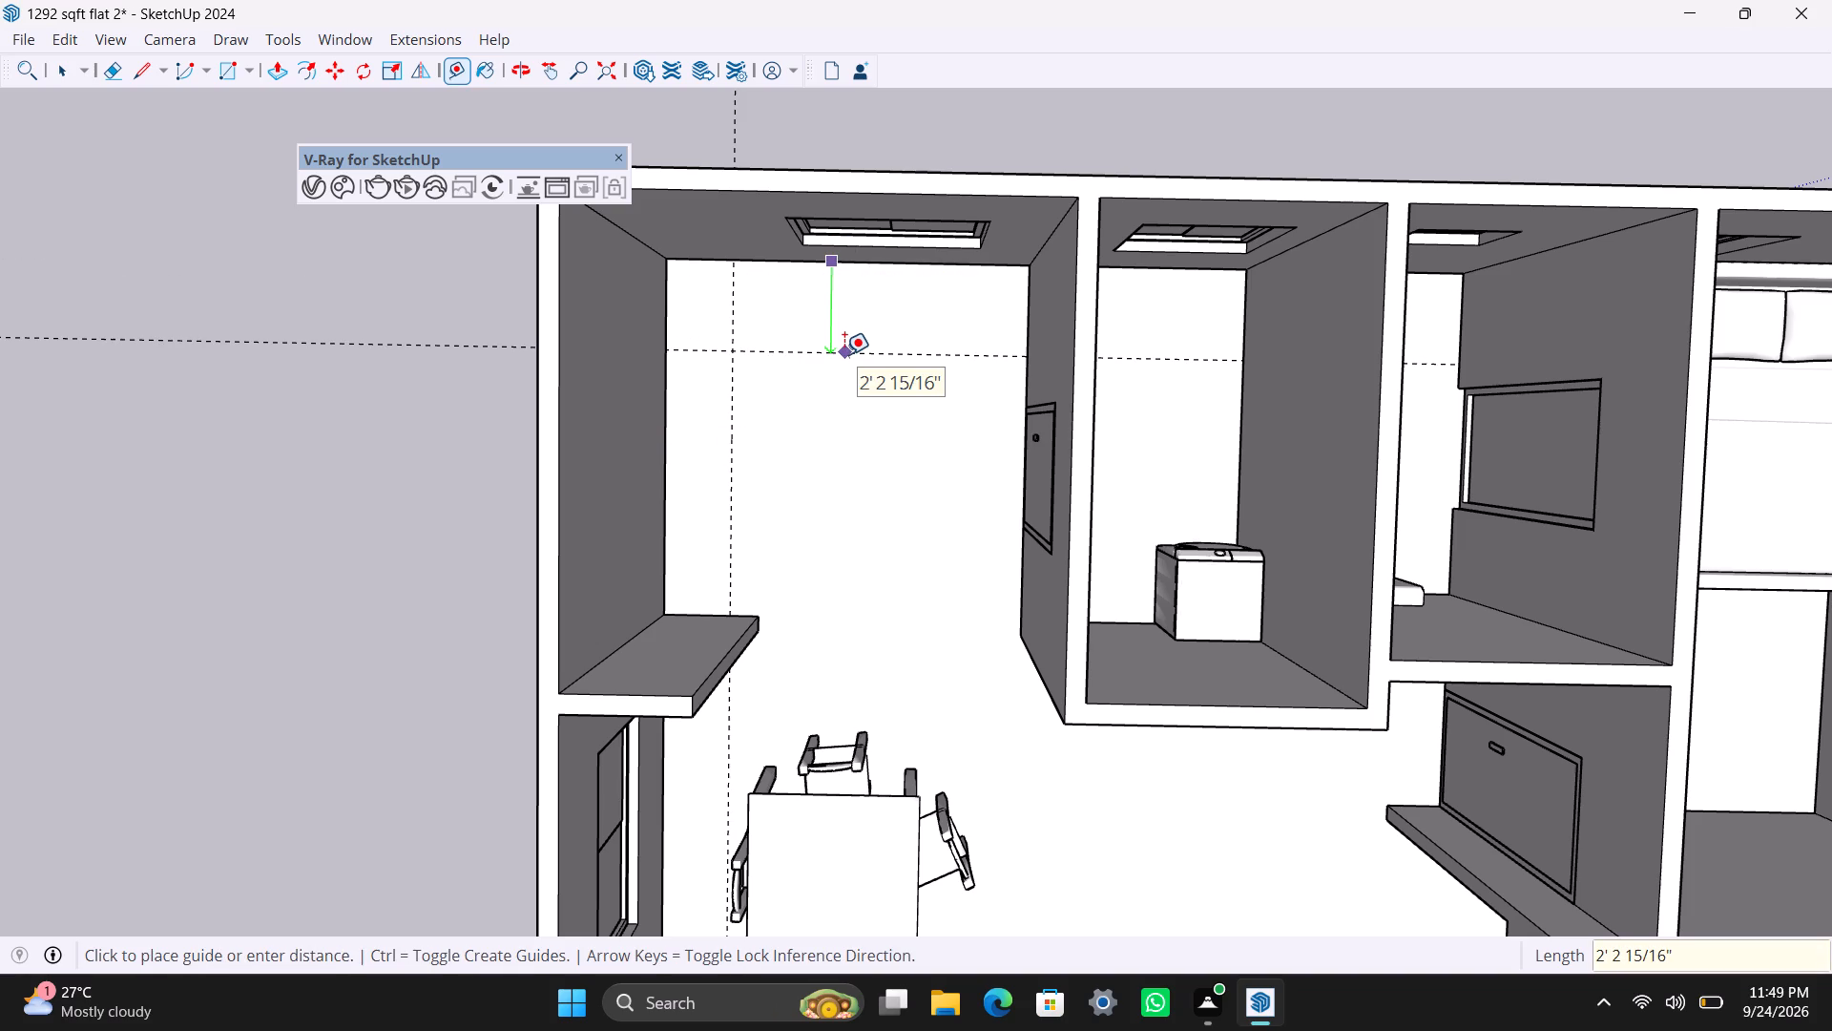
text(1')
text(8")
key(Return)
key(space)
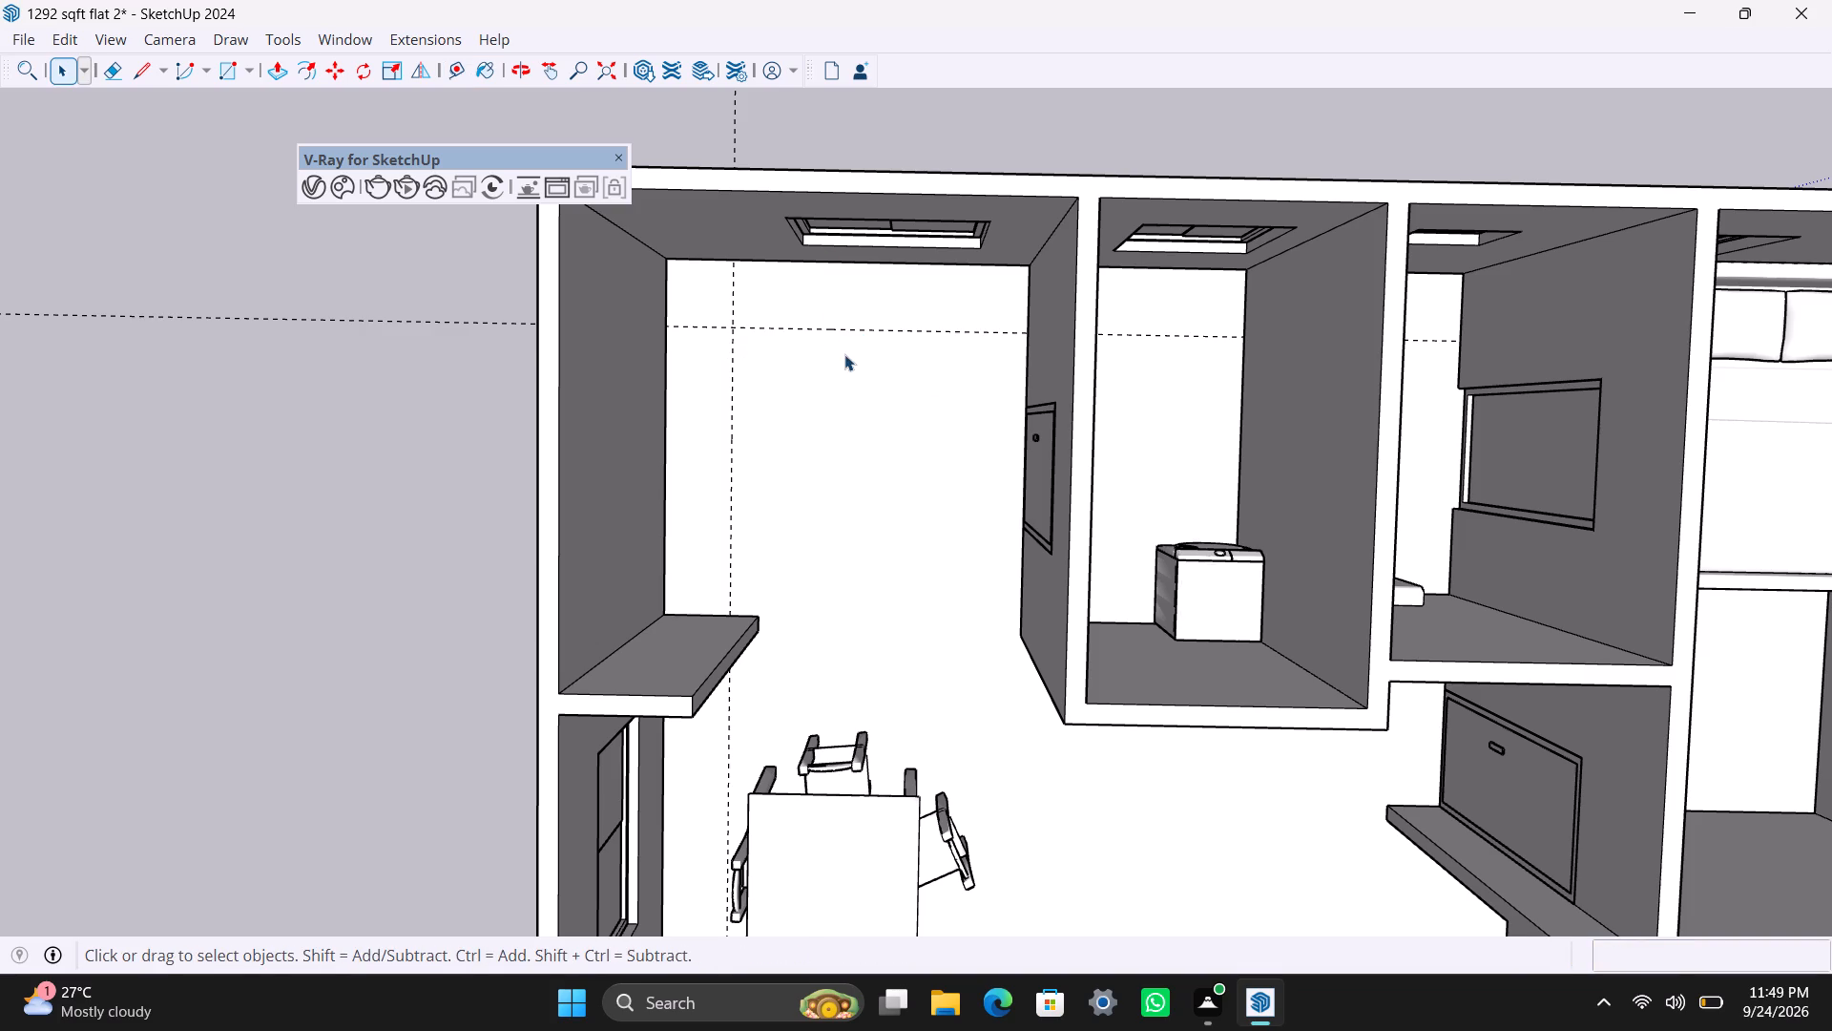
Draw a 1'8" deep rectangle along the full window wall up to the guide and make it a group.
key(r)
drag(662, 261, 664, 277)
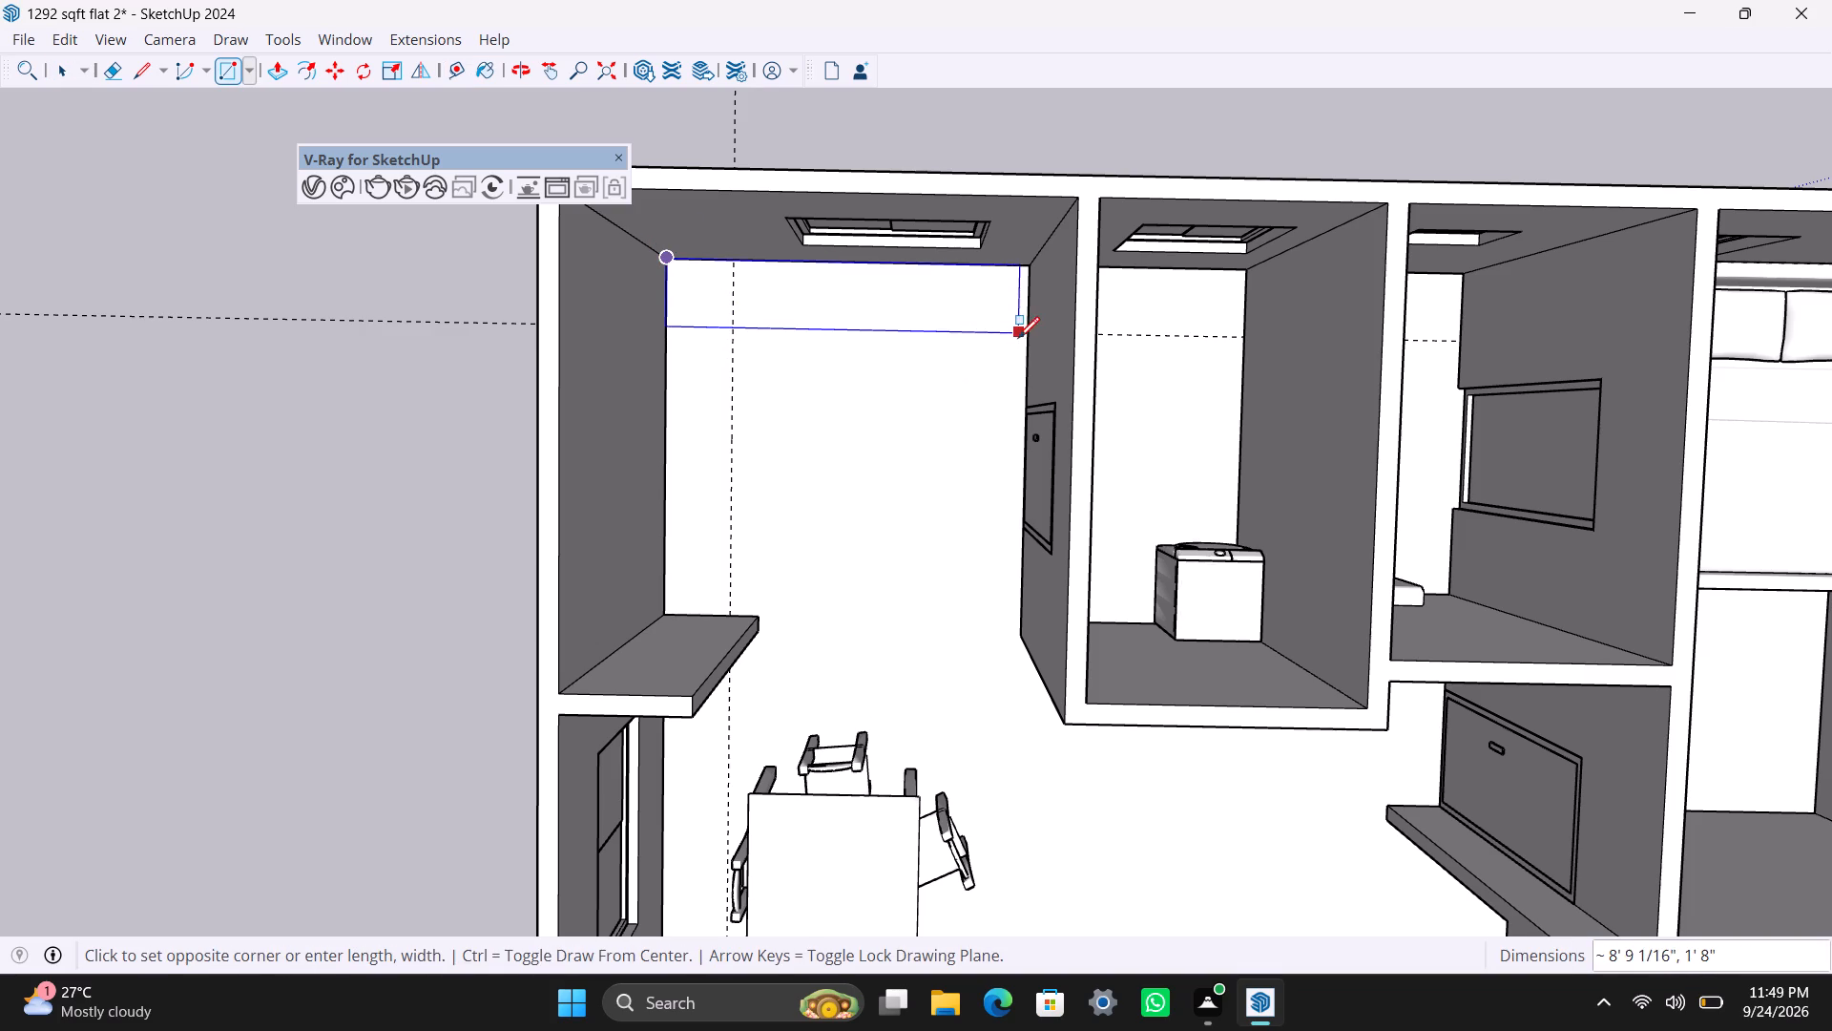
click(1026, 338)
key(space)
double_click(964, 305)
right_click(949, 318)
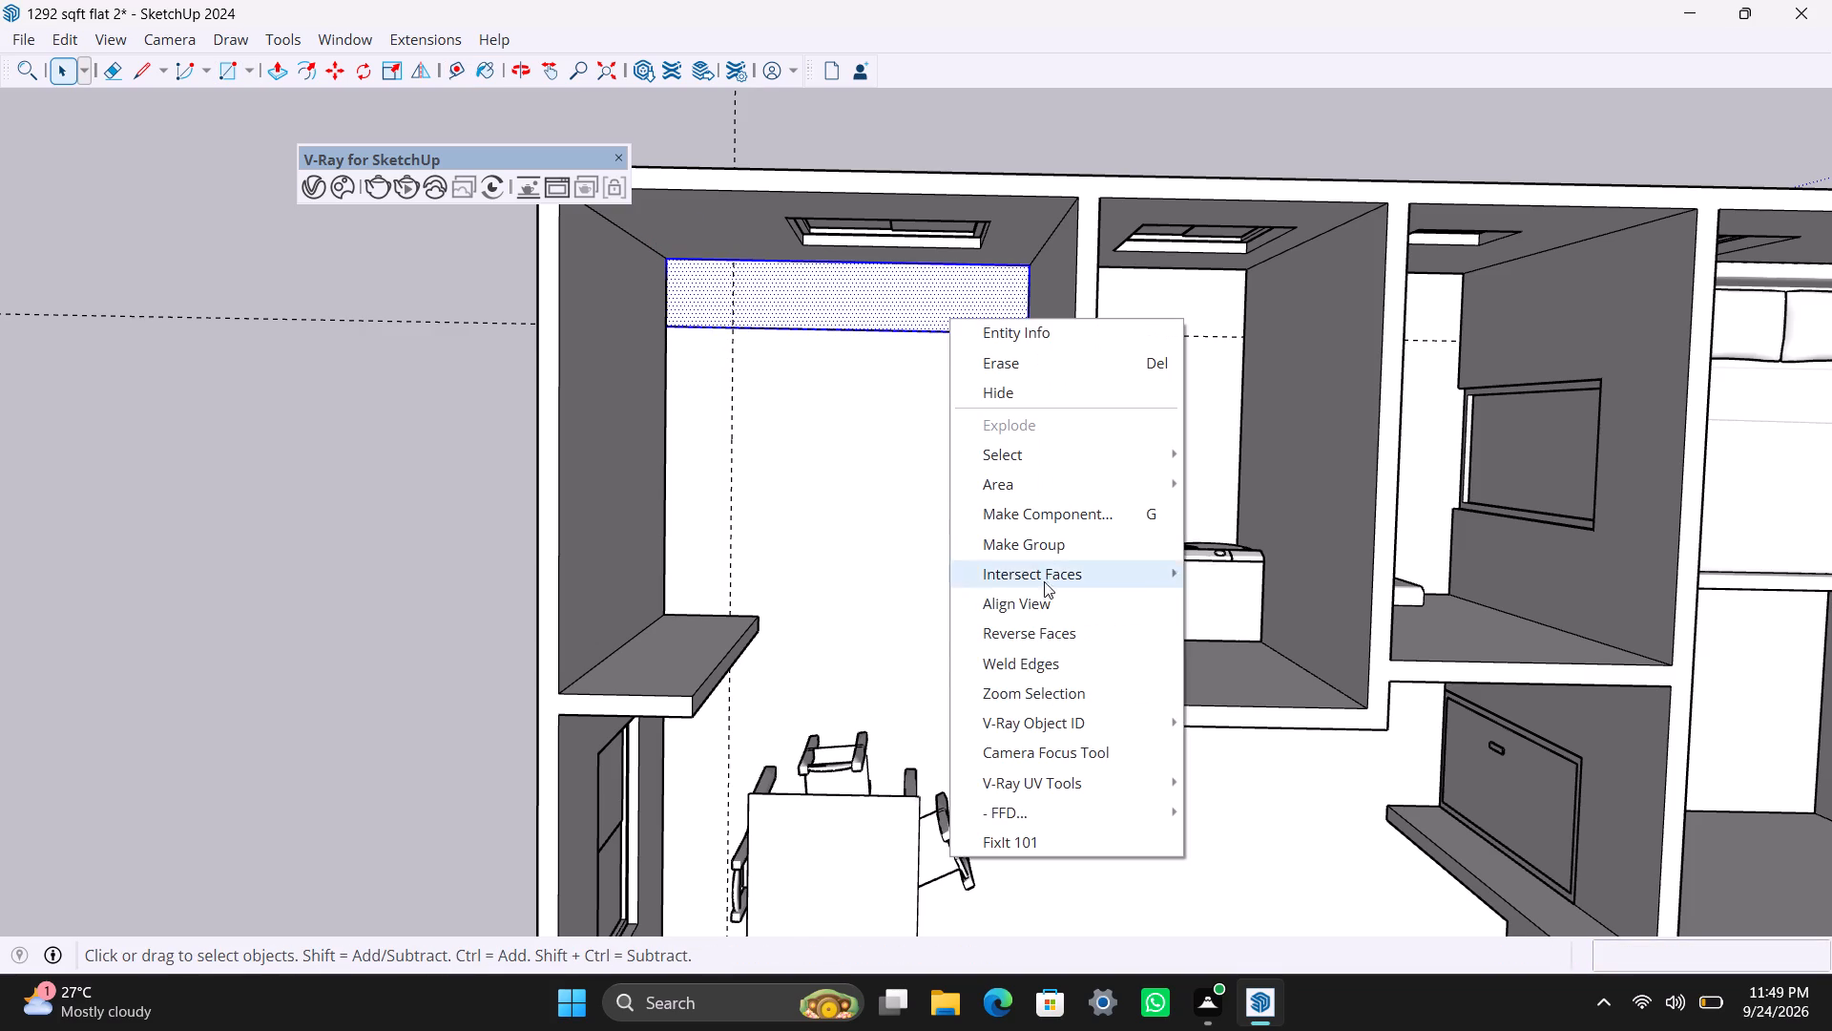
click(1056, 551)
Open the rectangle's group and extrude its face up 3' to form the counter base.
triple_click(878, 296)
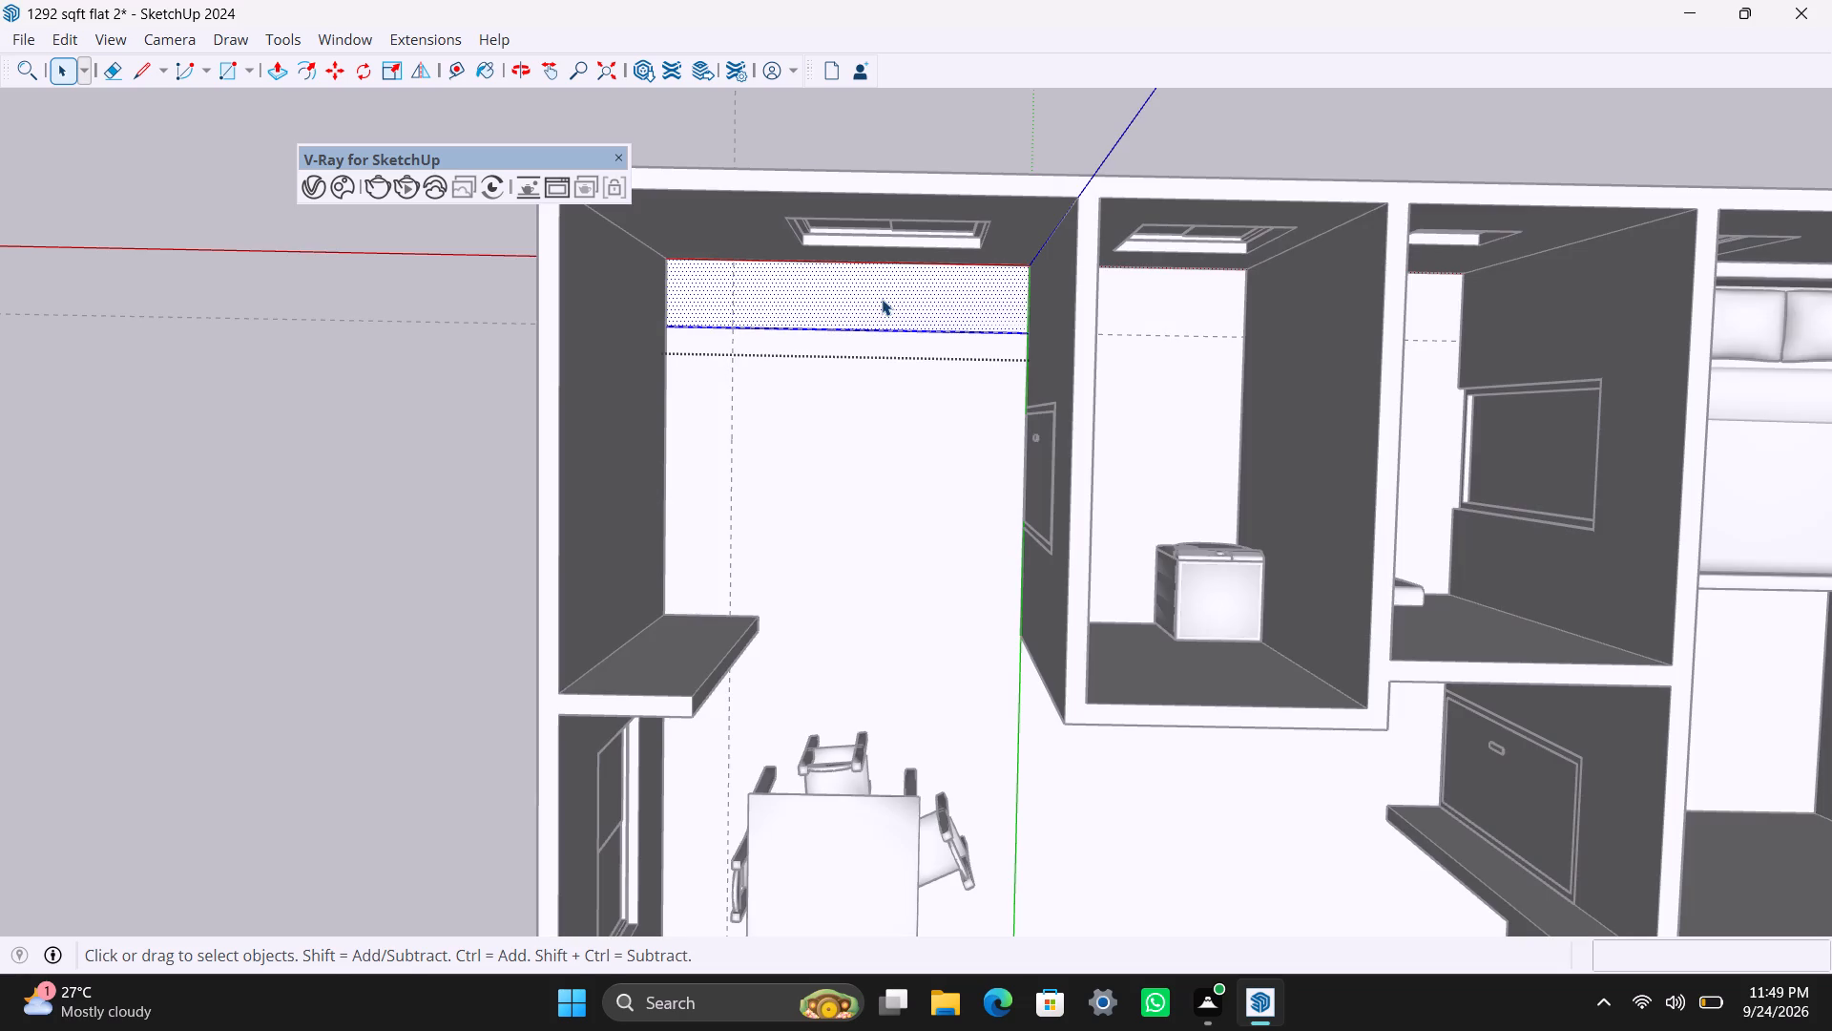
key(p)
drag(883, 299, 883, 281)
text(3')
key(Return)
key(space)
Copy the counter front's vertical edge at the outer side wall 1'8" along the front face to the guide.
scroll(791, 536, up, 3)
middle_drag(761, 494, 753, 216)
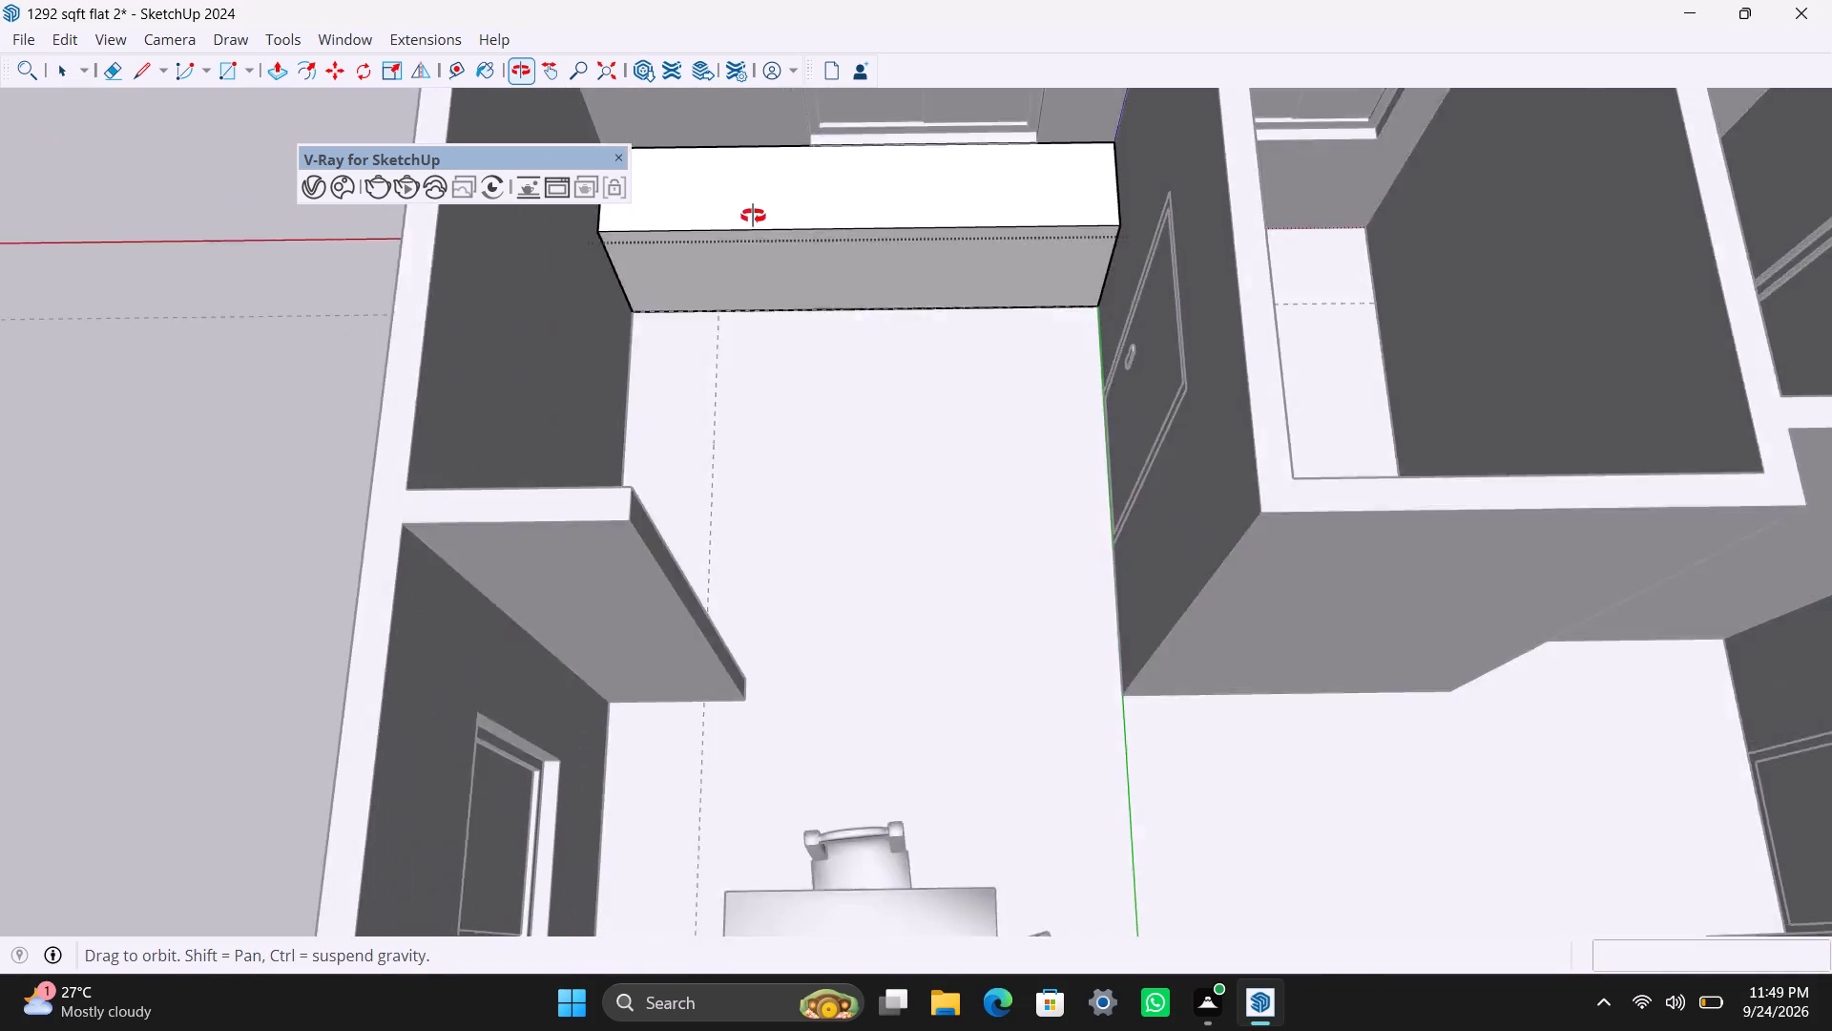
middle_drag(753, 216, 687, 219)
scroll(680, 258, up, 2)
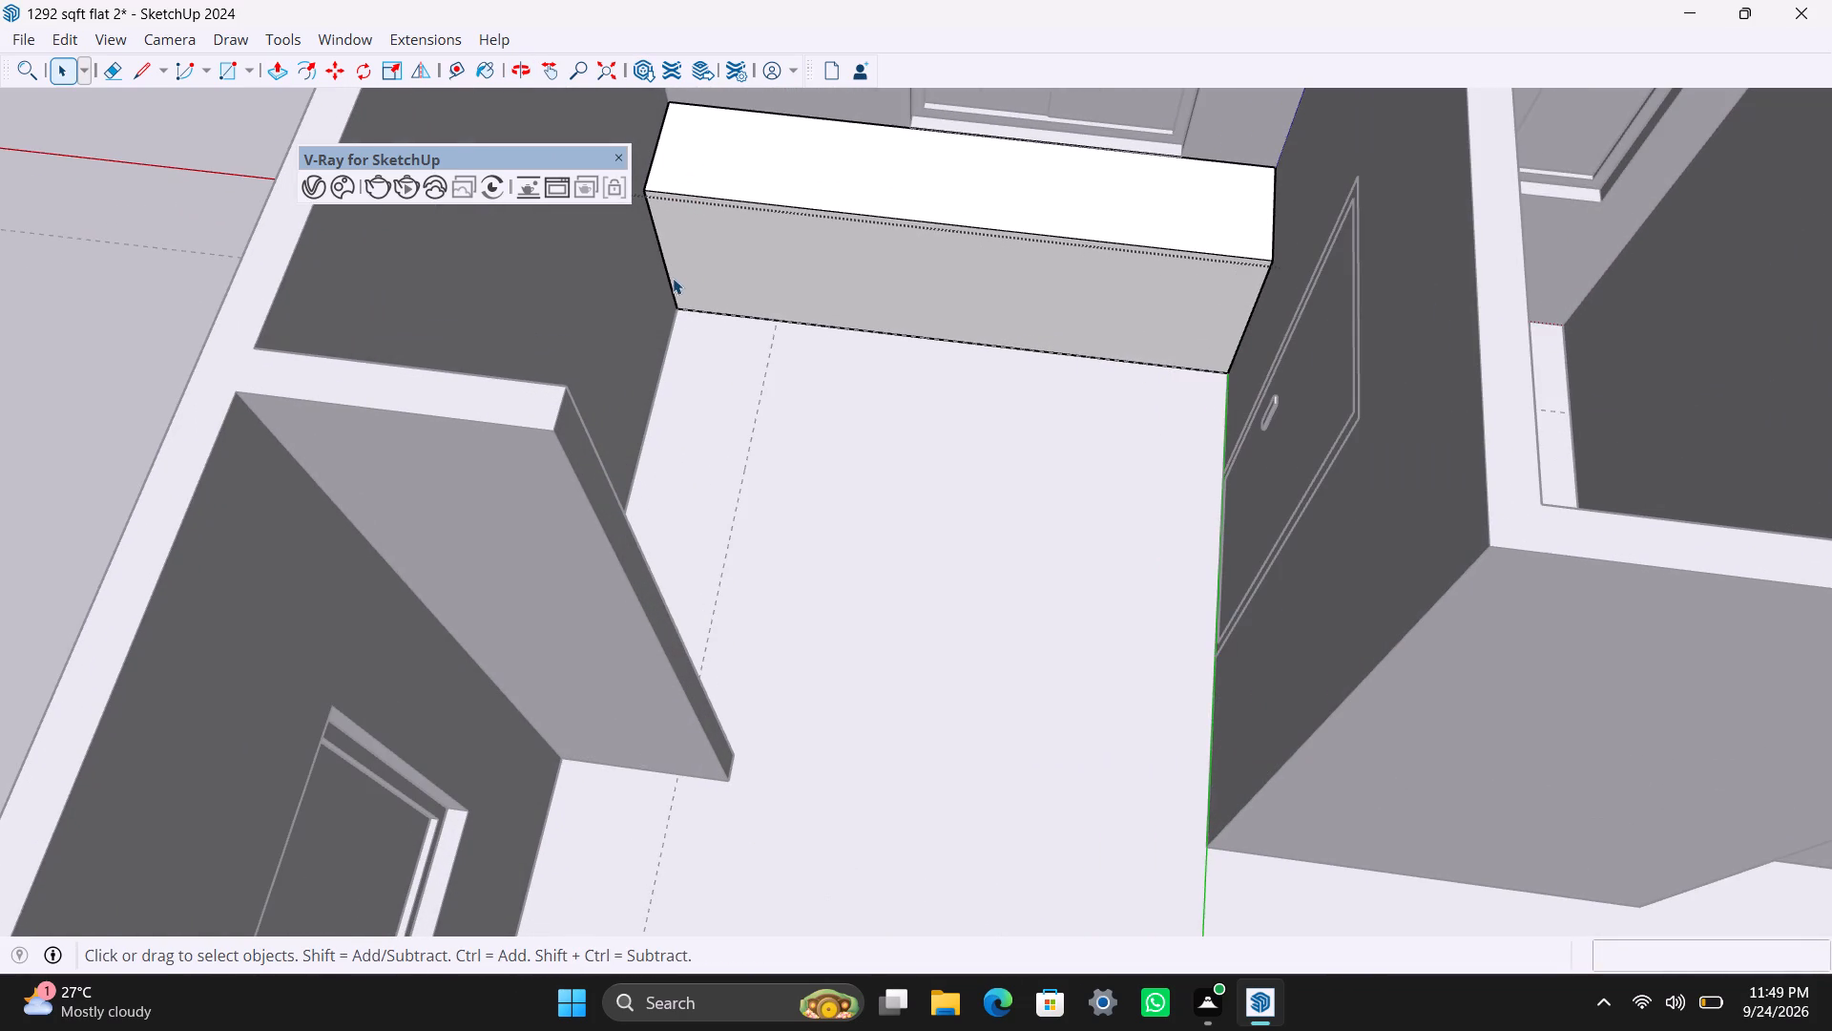
click(672, 279)
key(m)
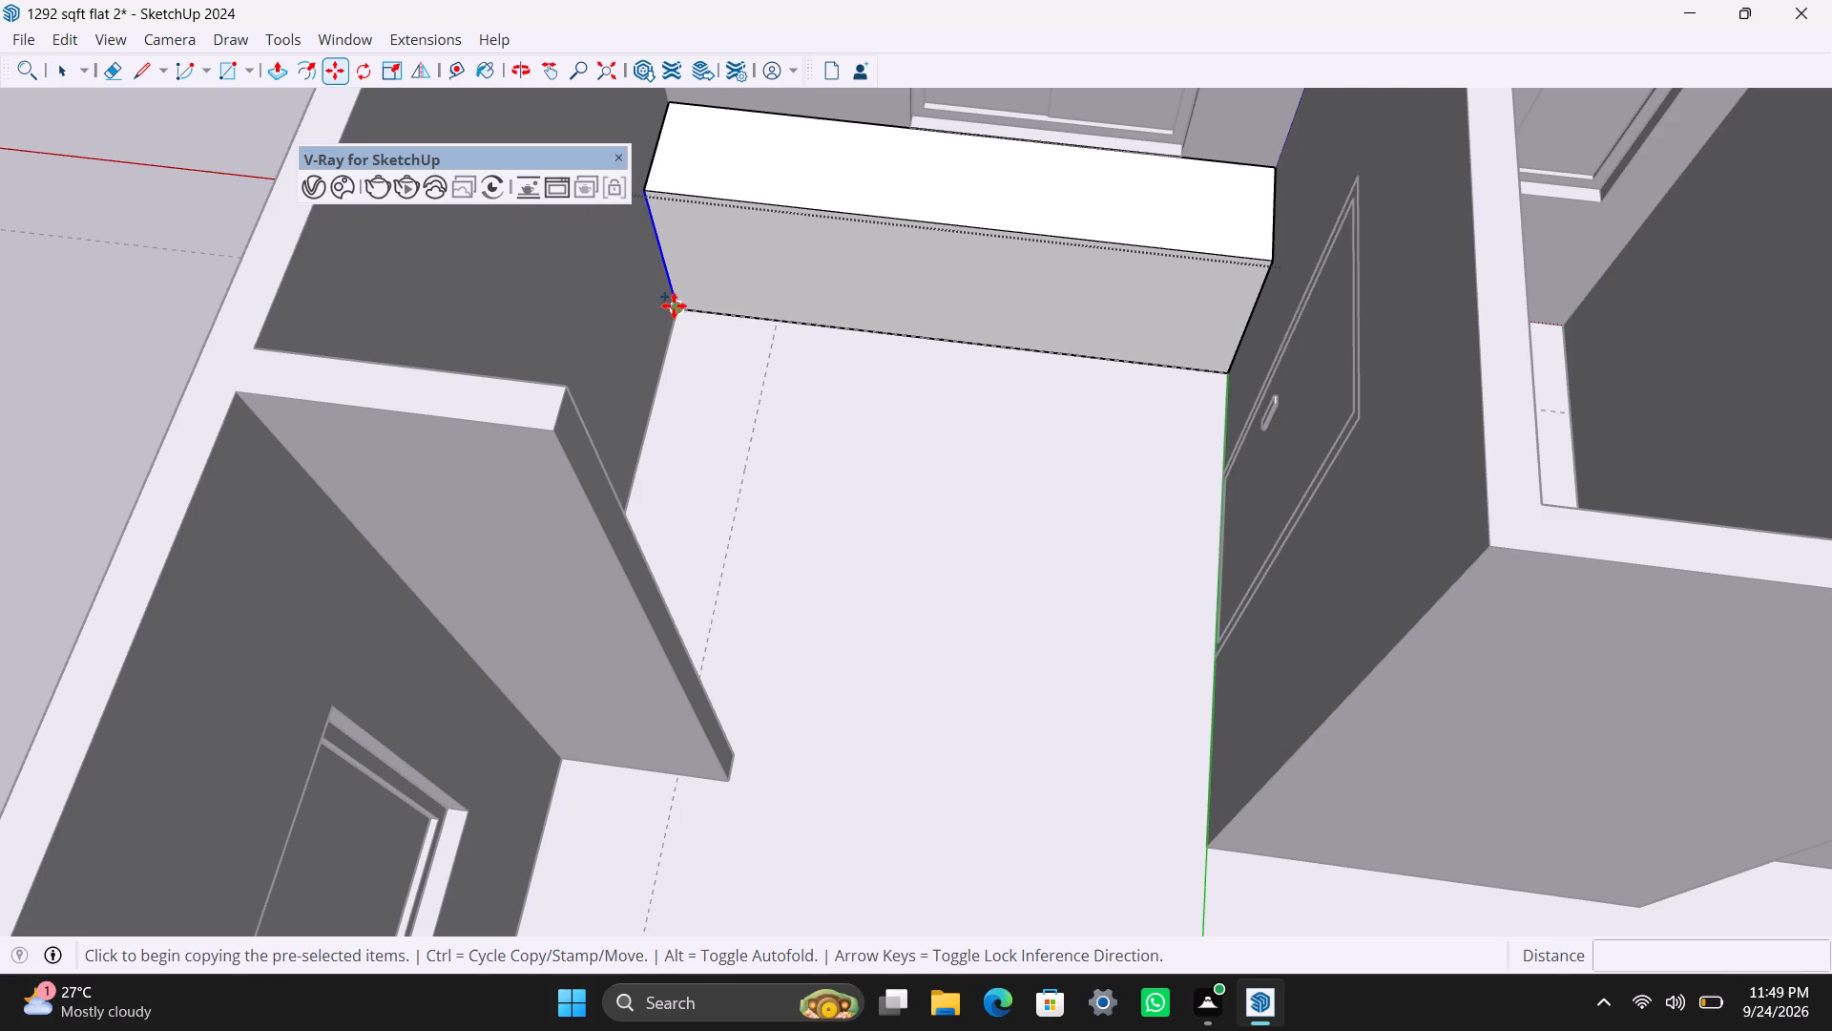
click(674, 305)
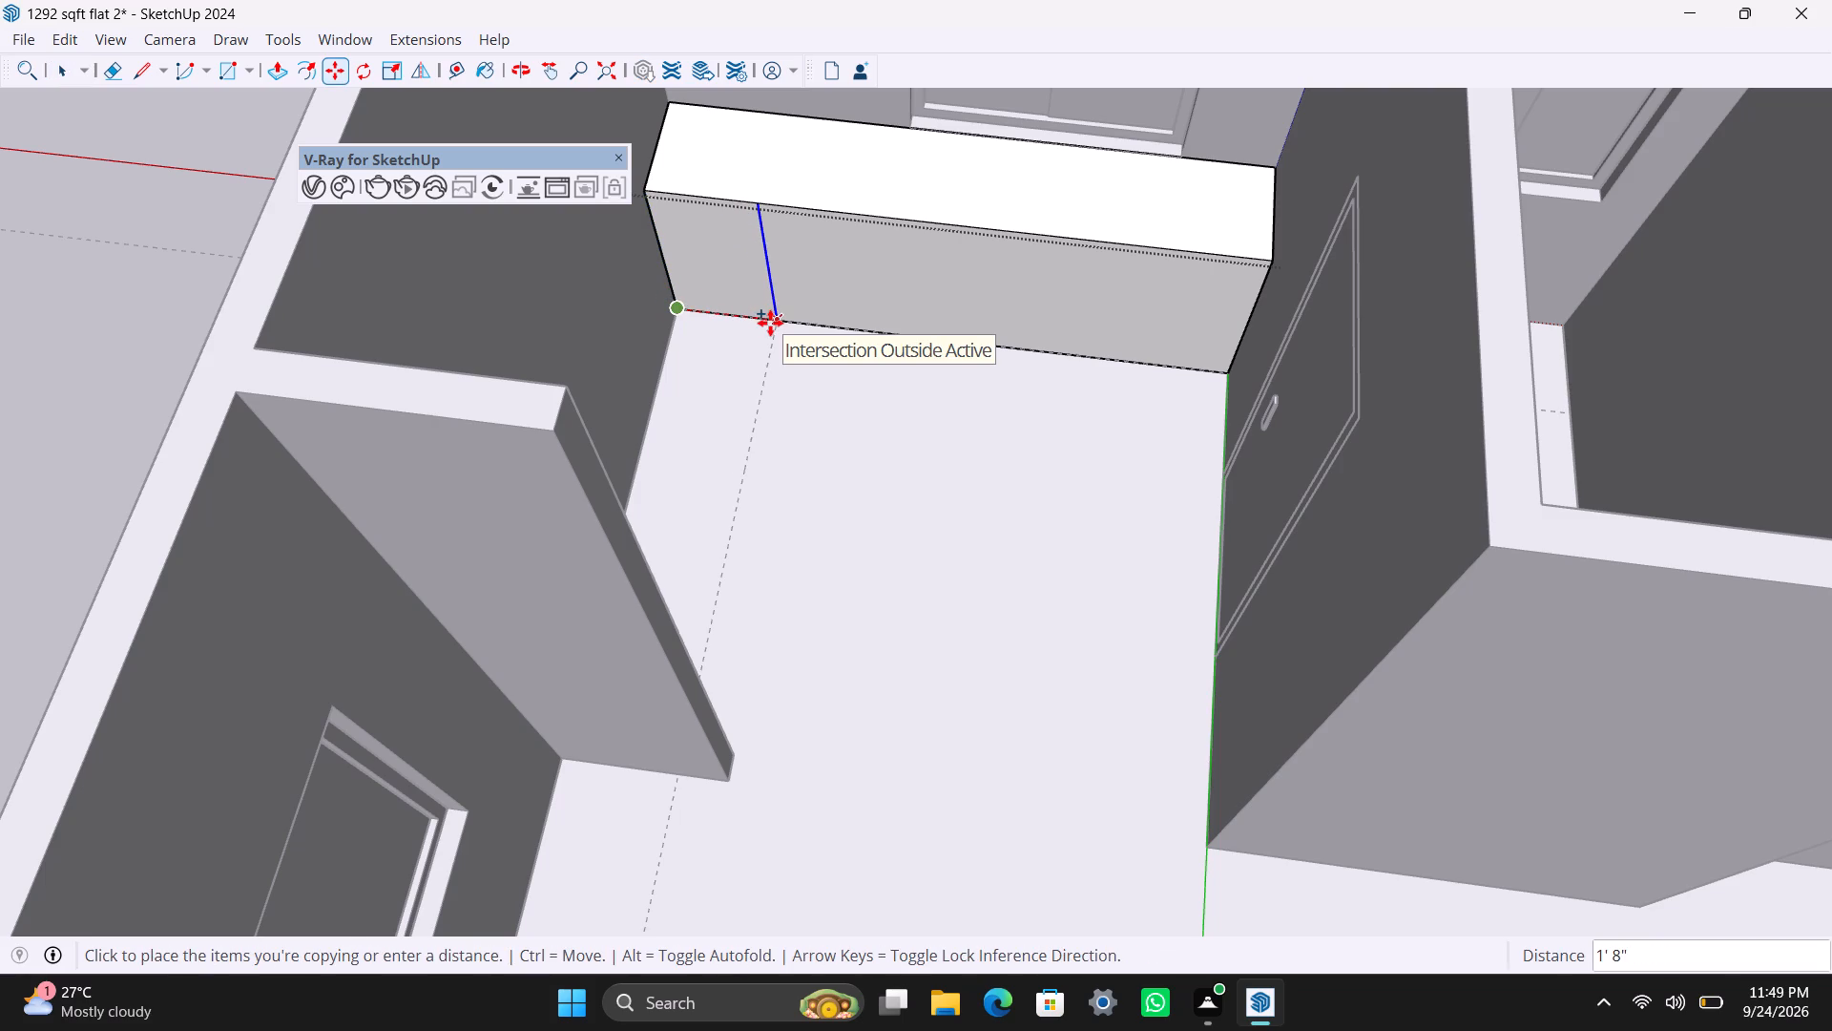
click(771, 323)
key(space)
Extrude the narrow 1'8" front section along the outer side wall to the short partition, forming an L-shaped counter, and close the group.
click(754, 294)
key(p)
drag(754, 294, 689, 534)
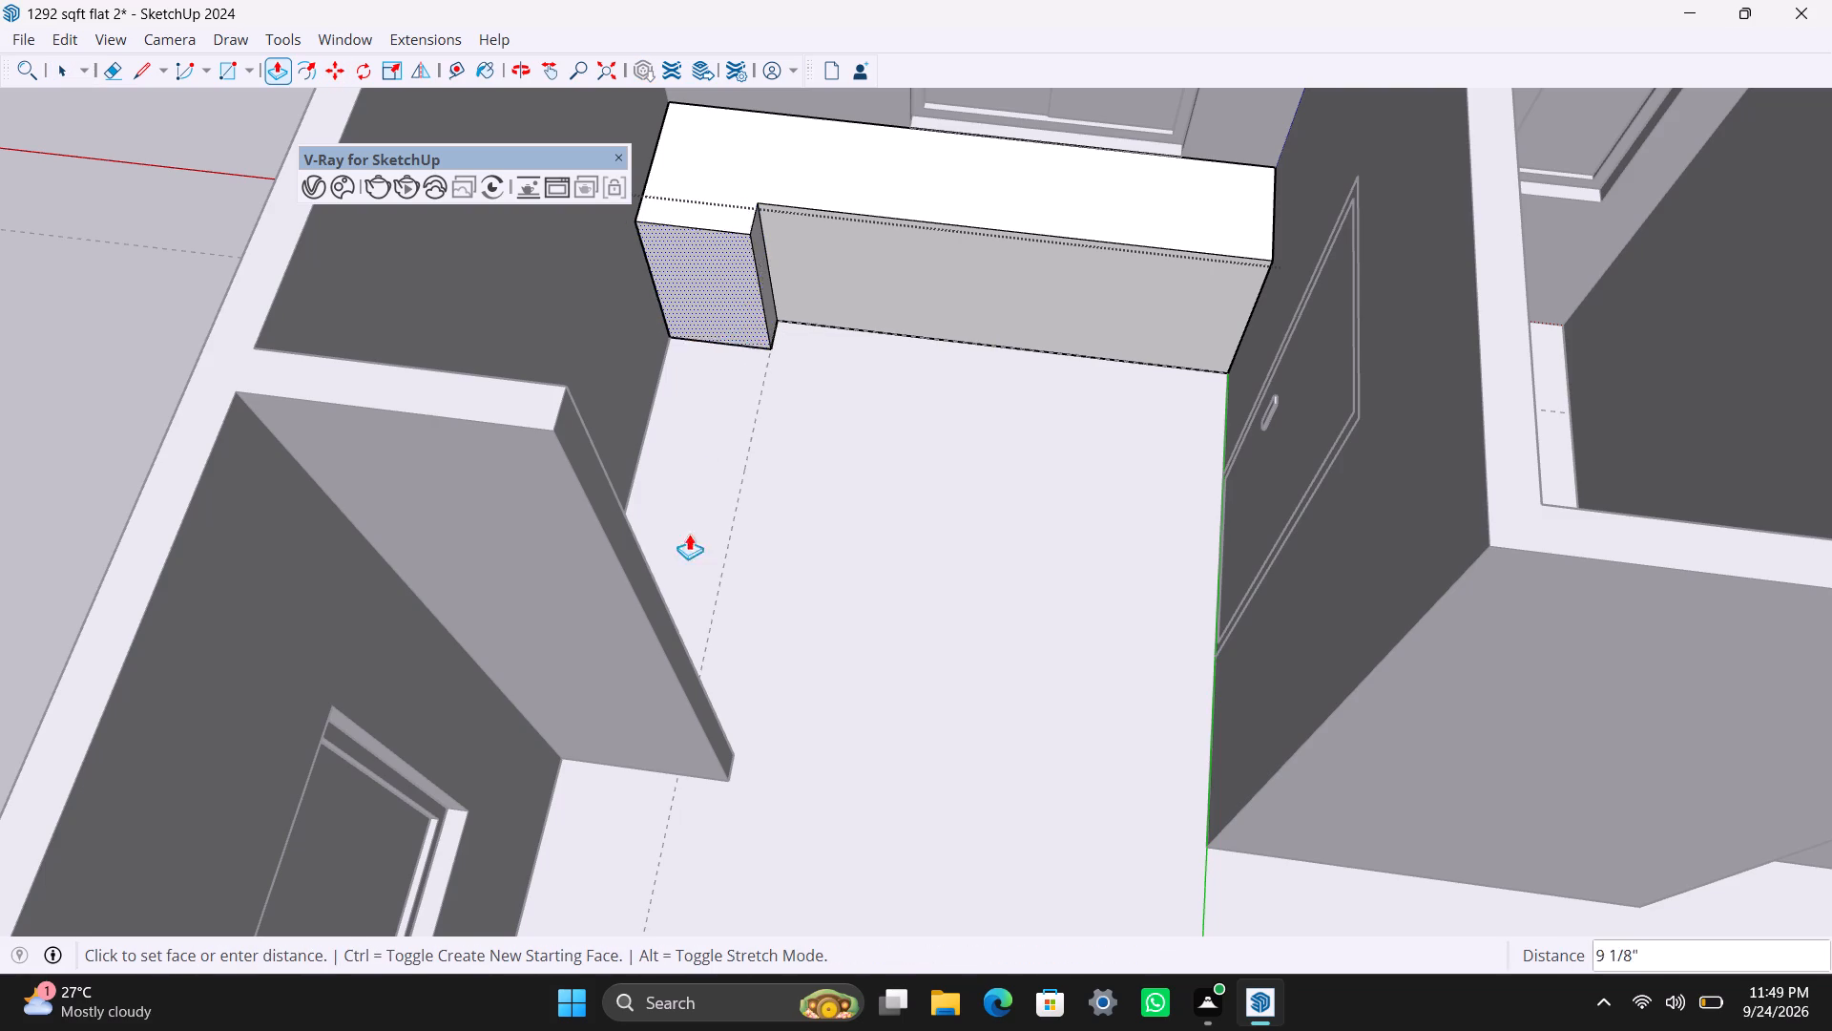
drag(689, 534, 697, 631)
middle_drag(723, 633, 271, 670)
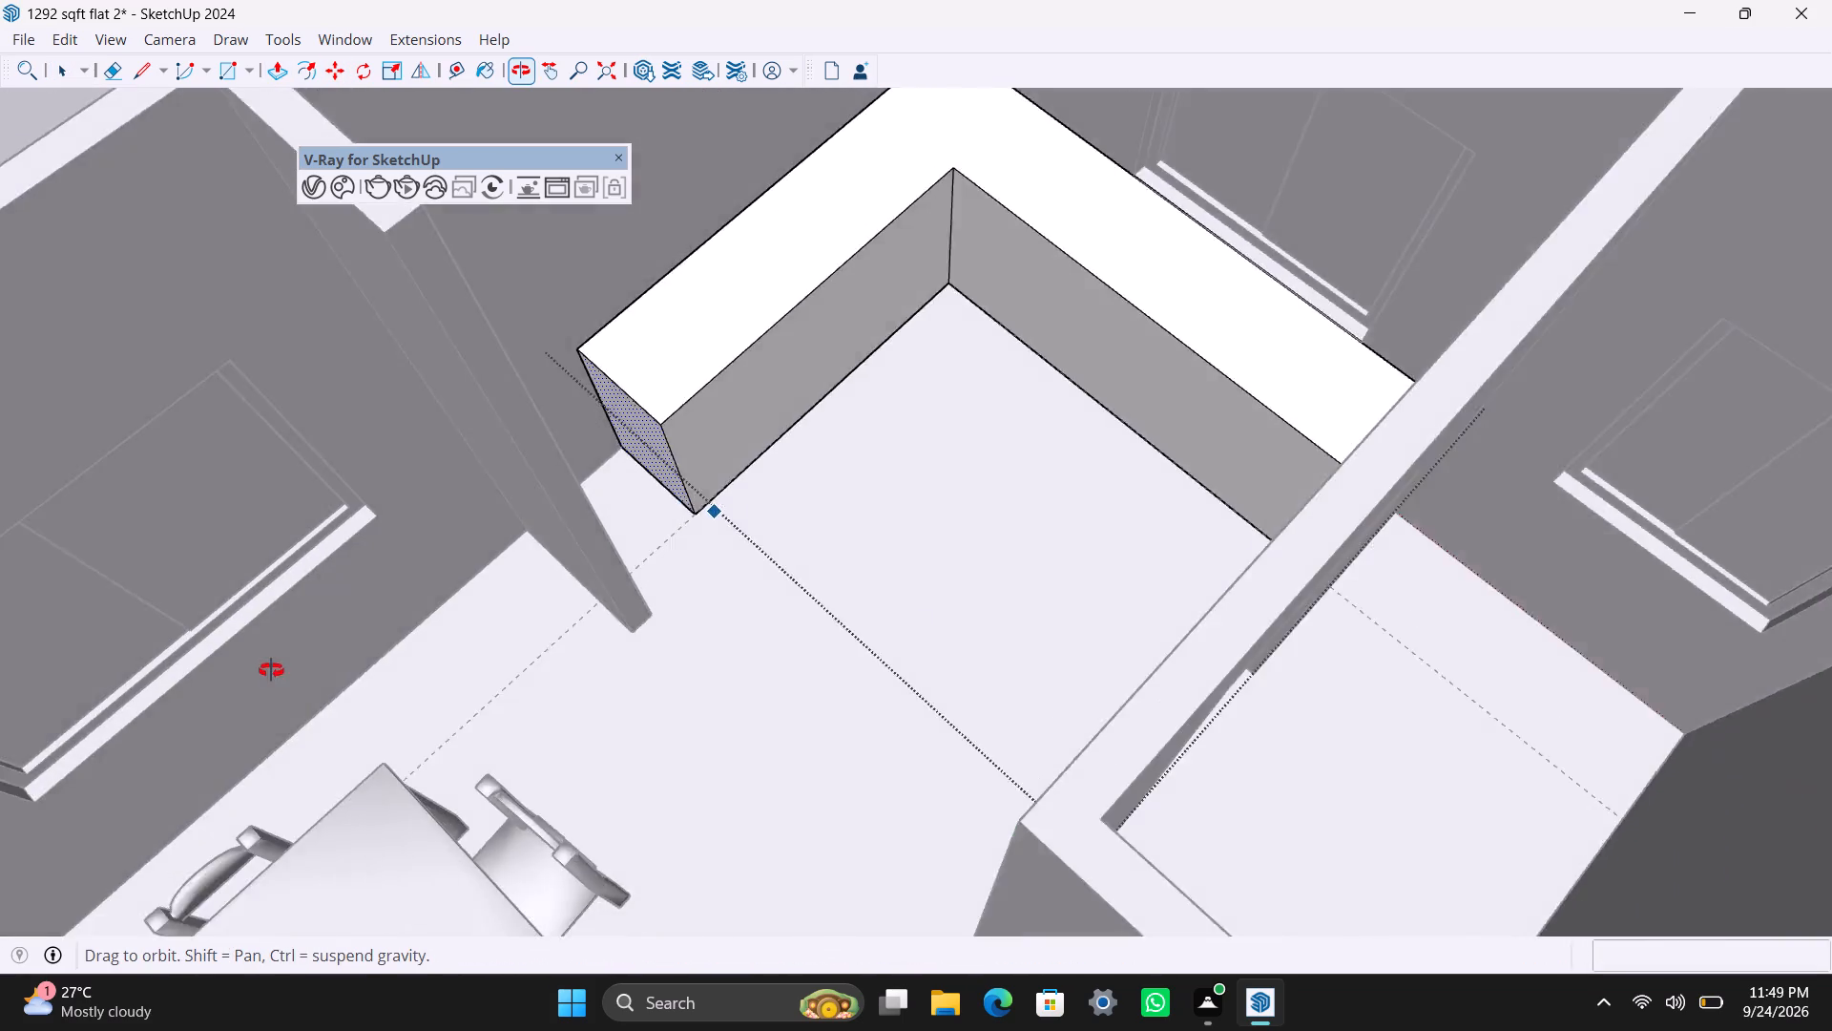
middle_drag(271, 670, 192, 695)
drag(692, 368, 610, 422)
key(space)
click(746, 572)
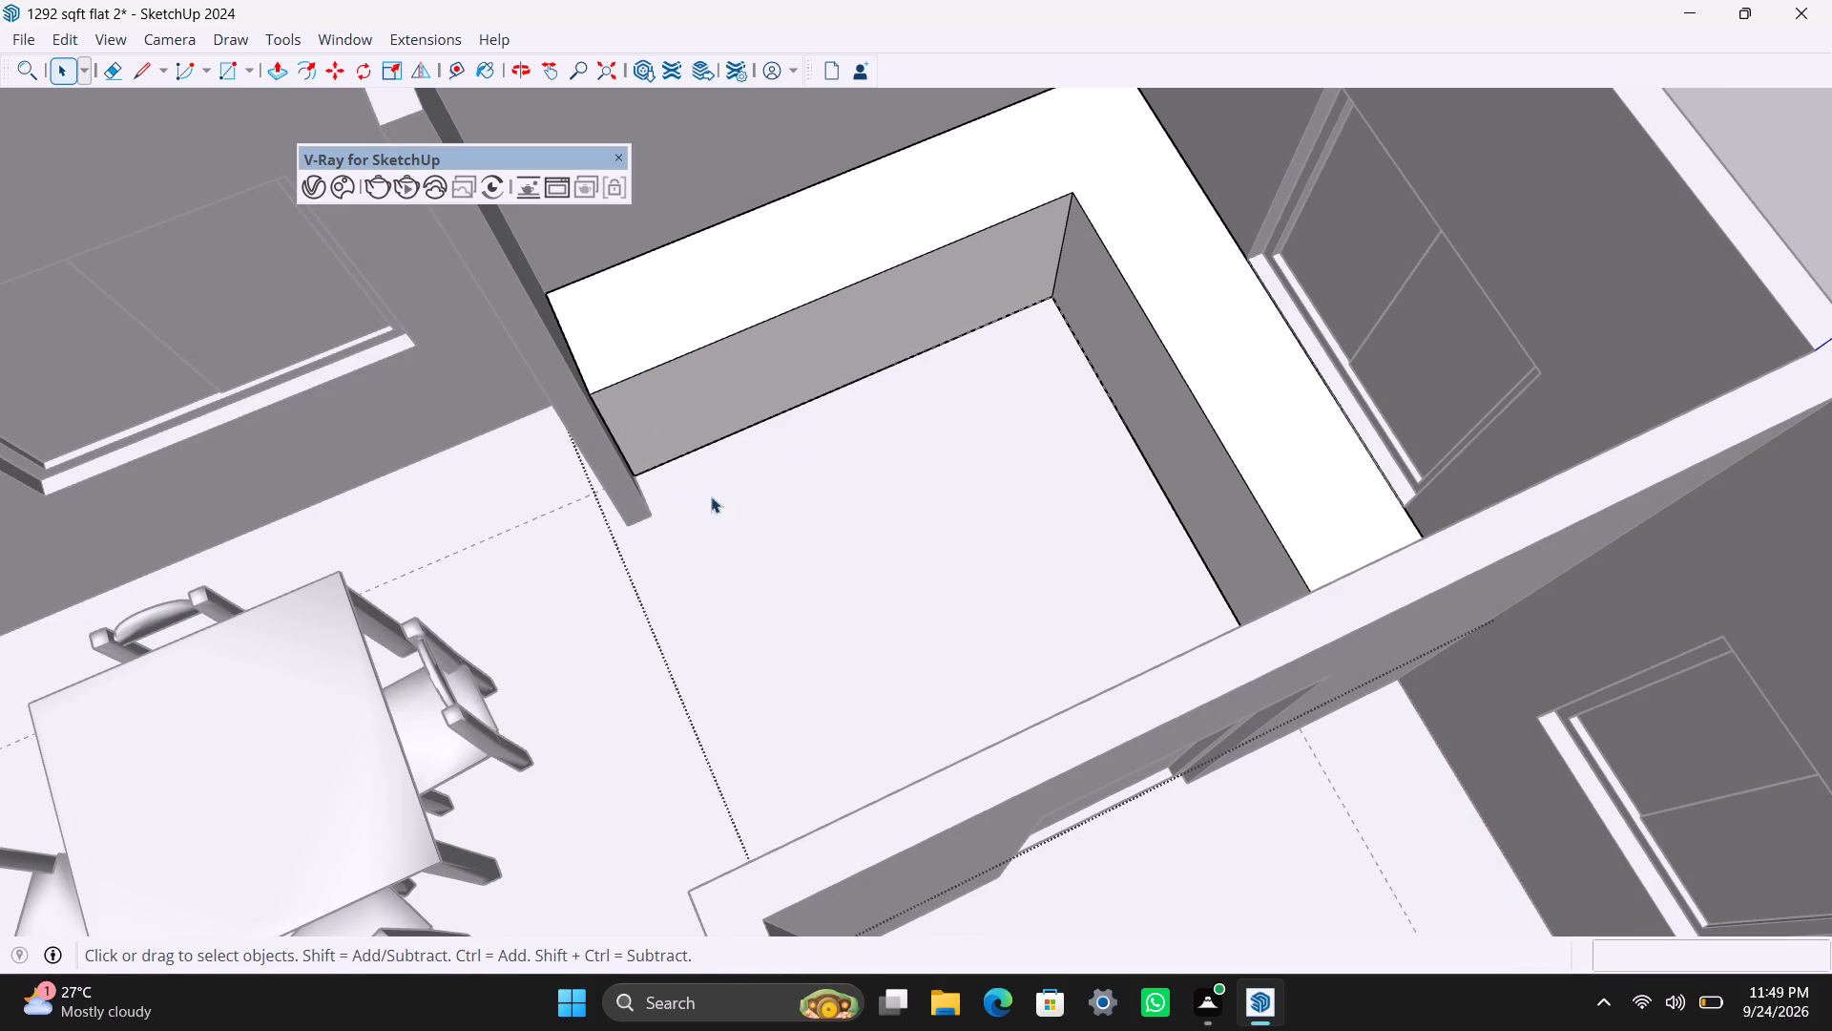
click(552, 619)
Draw a rectangle about 1'8" by 8'10" over the top of the counter's side-wall arm, up to the window wall, and group it.
scroll(635, 415, down, 3)
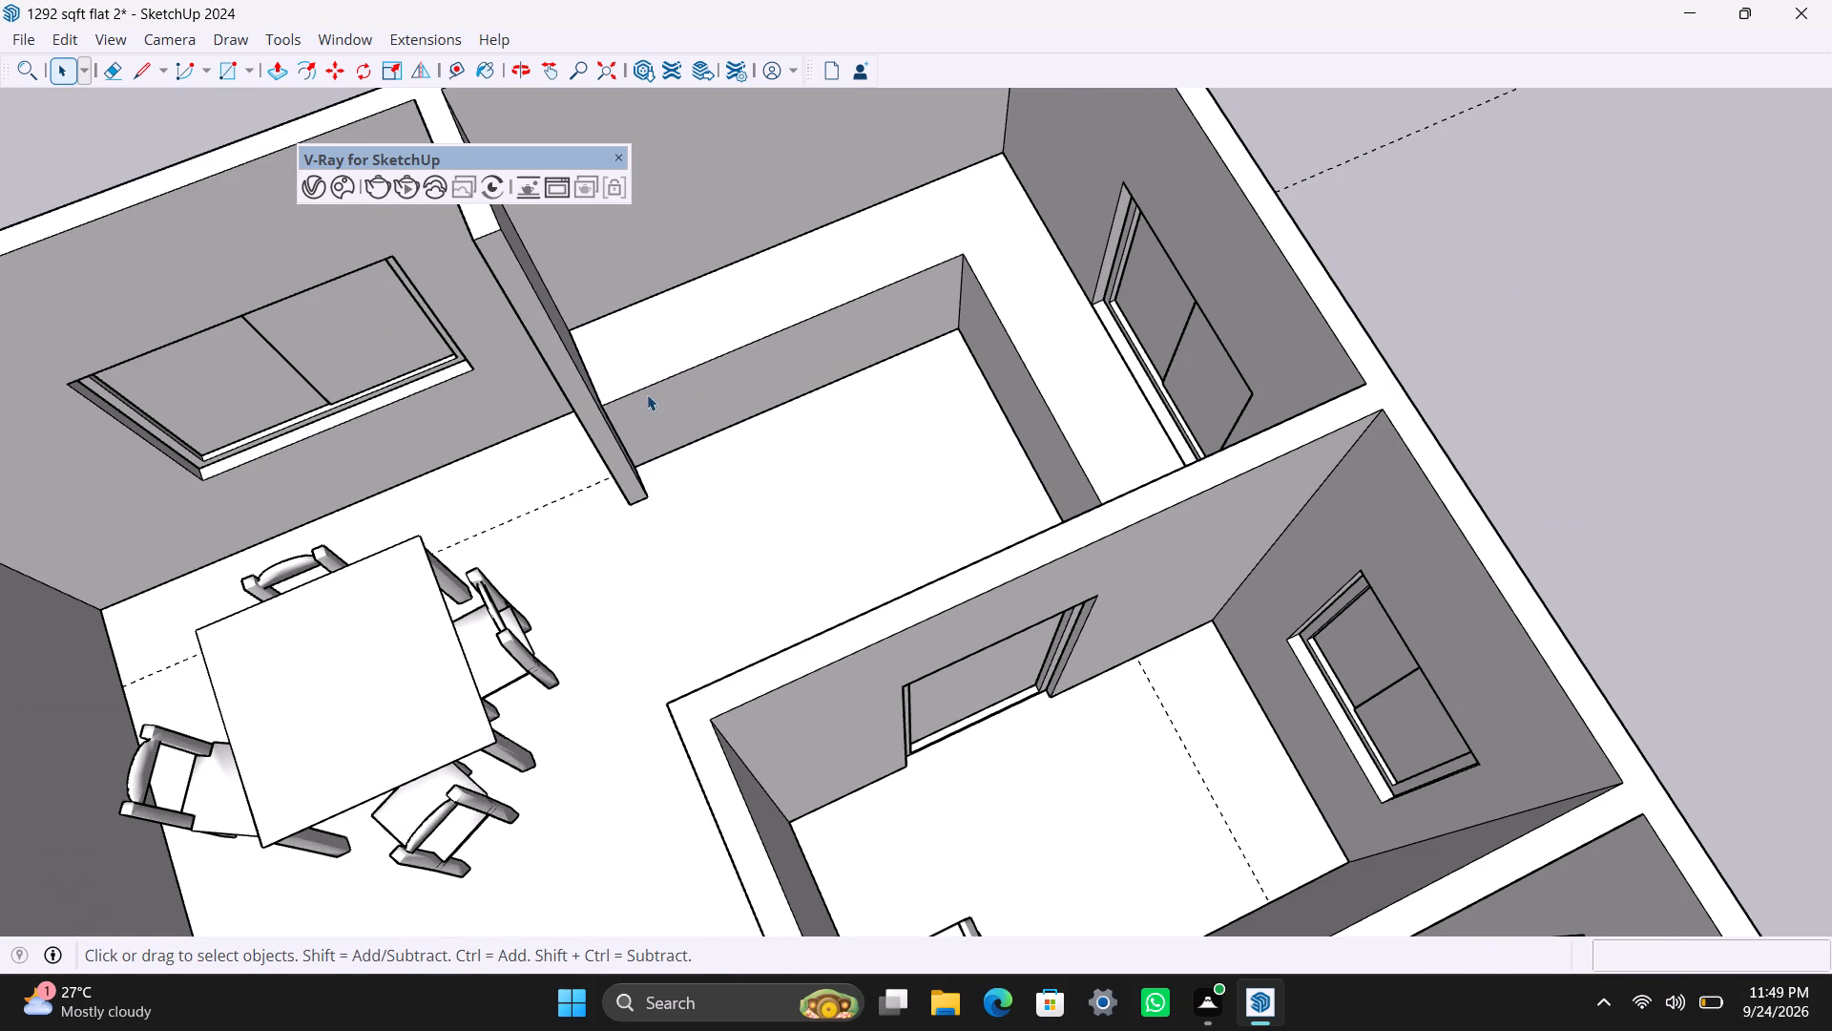
key(r)
drag(577, 326, 577, 346)
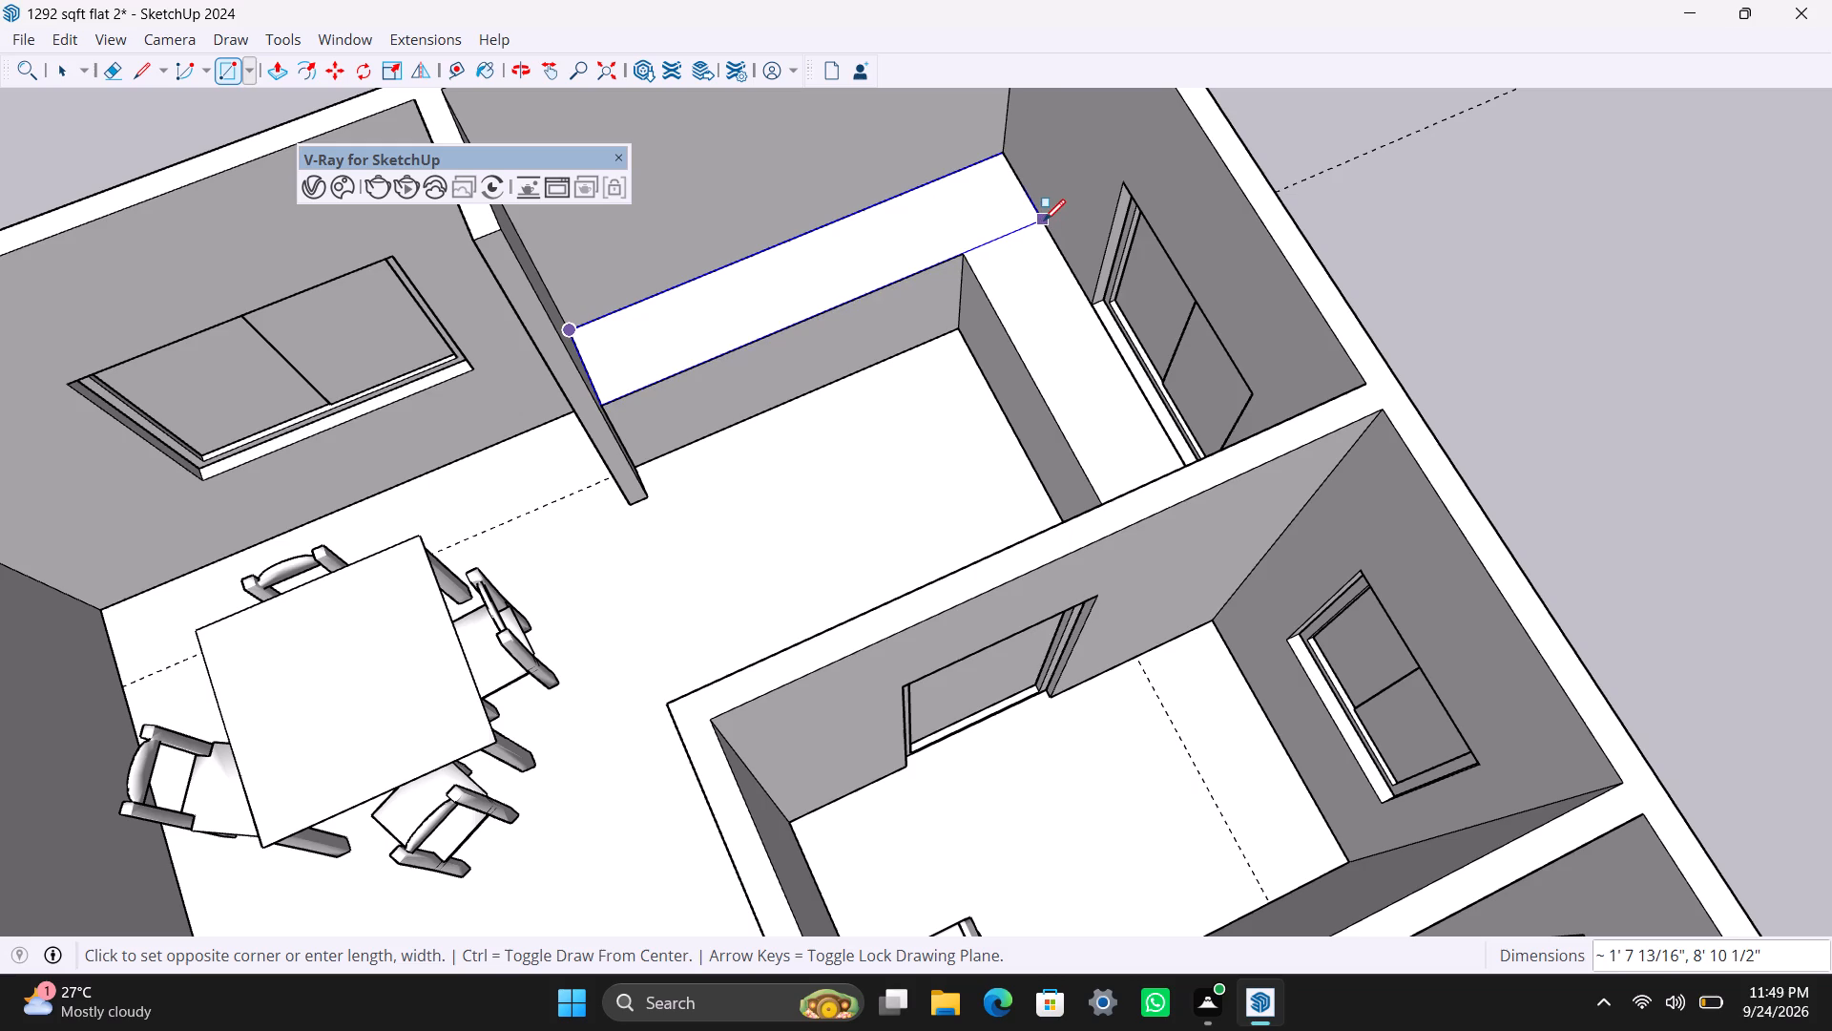
click(1044, 221)
key(space)
double_click(934, 224)
right_click(934, 225)
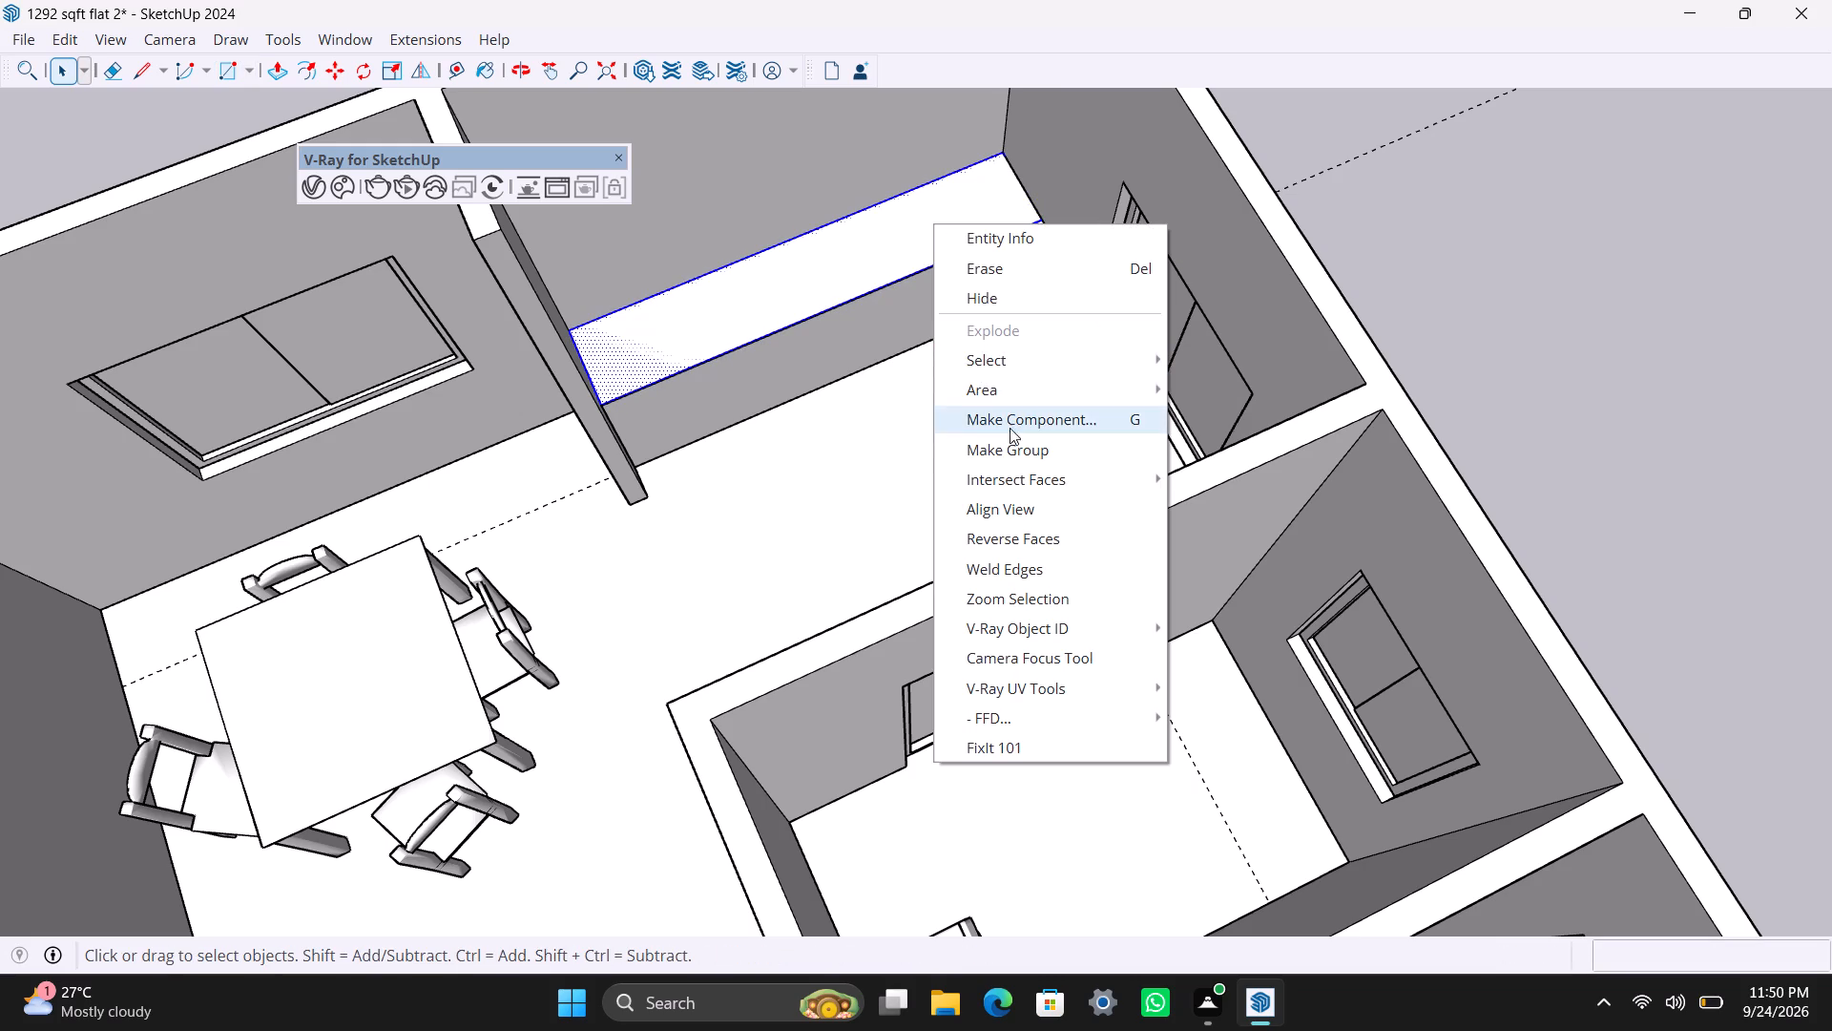
click(1012, 442)
Open the new top rectangle's group and extrude its face up 40 mm as a countertop slab.
scroll(866, 294, up, 4)
double_click(862, 279)
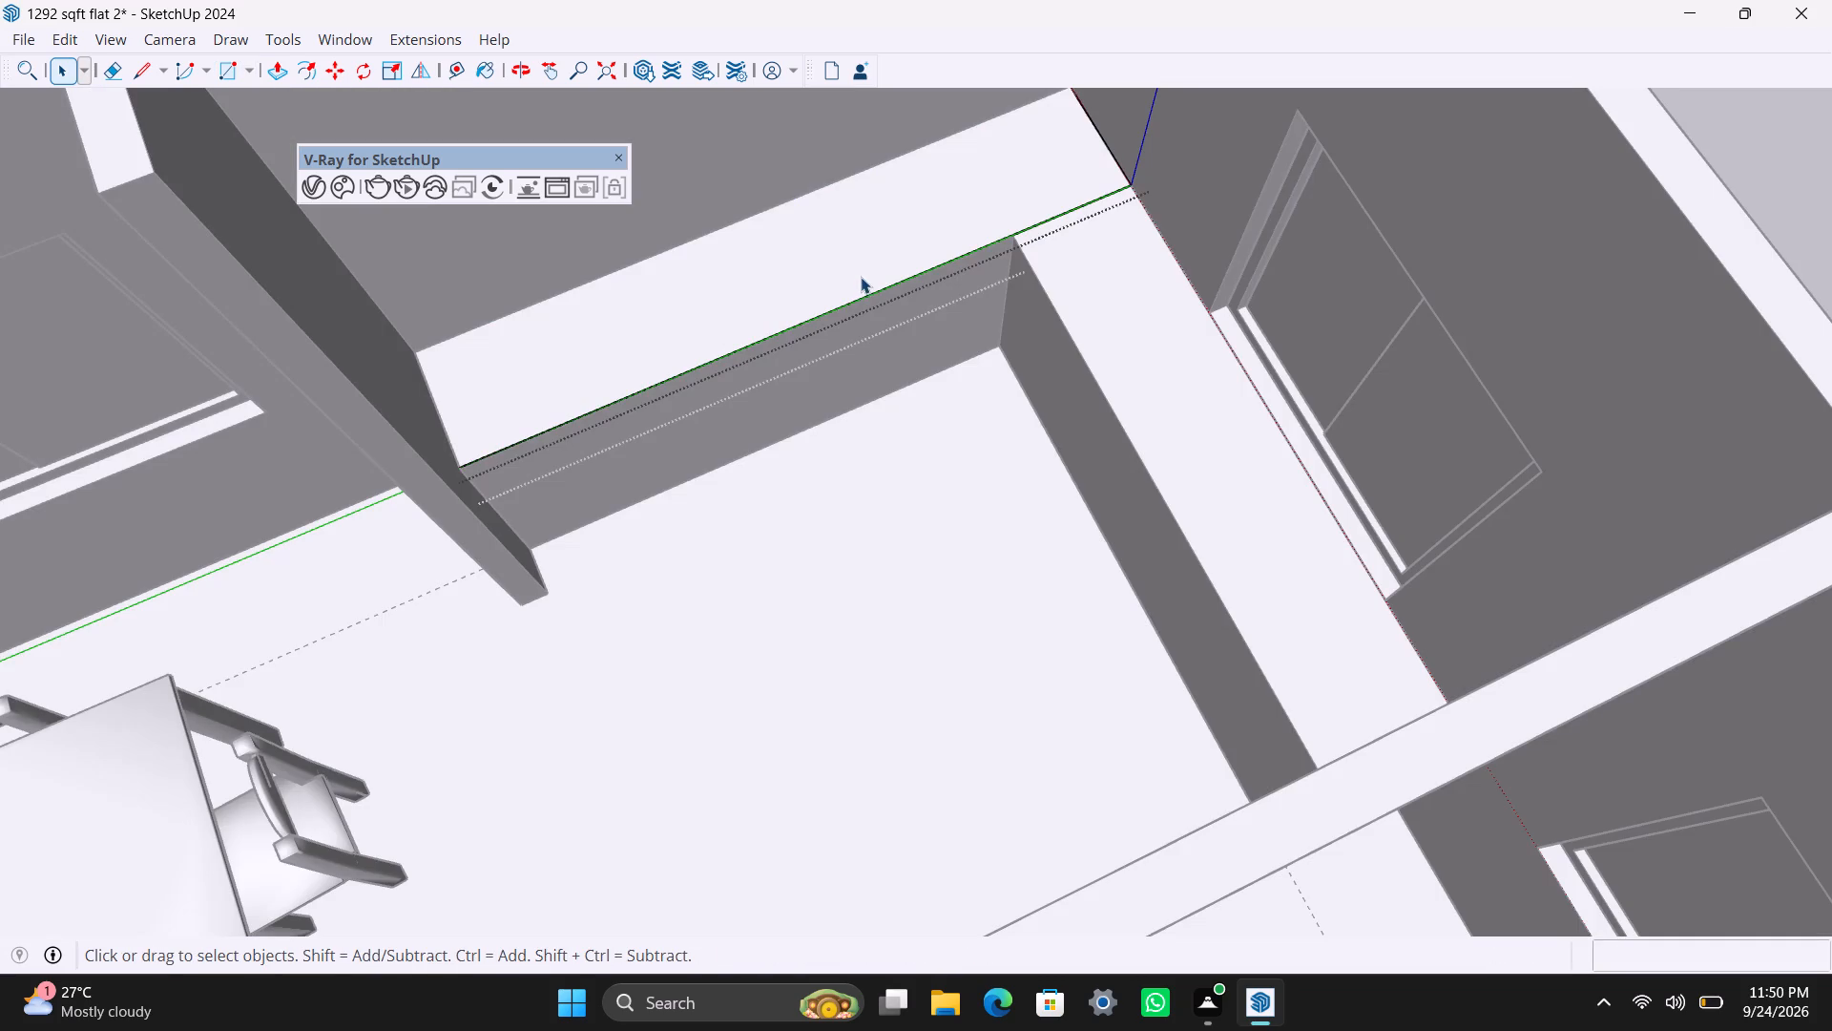
key(p)
drag(861, 267, 852, 241)
text(40mm)
key(Return)
key(space)
scroll(816, 346, up, 6)
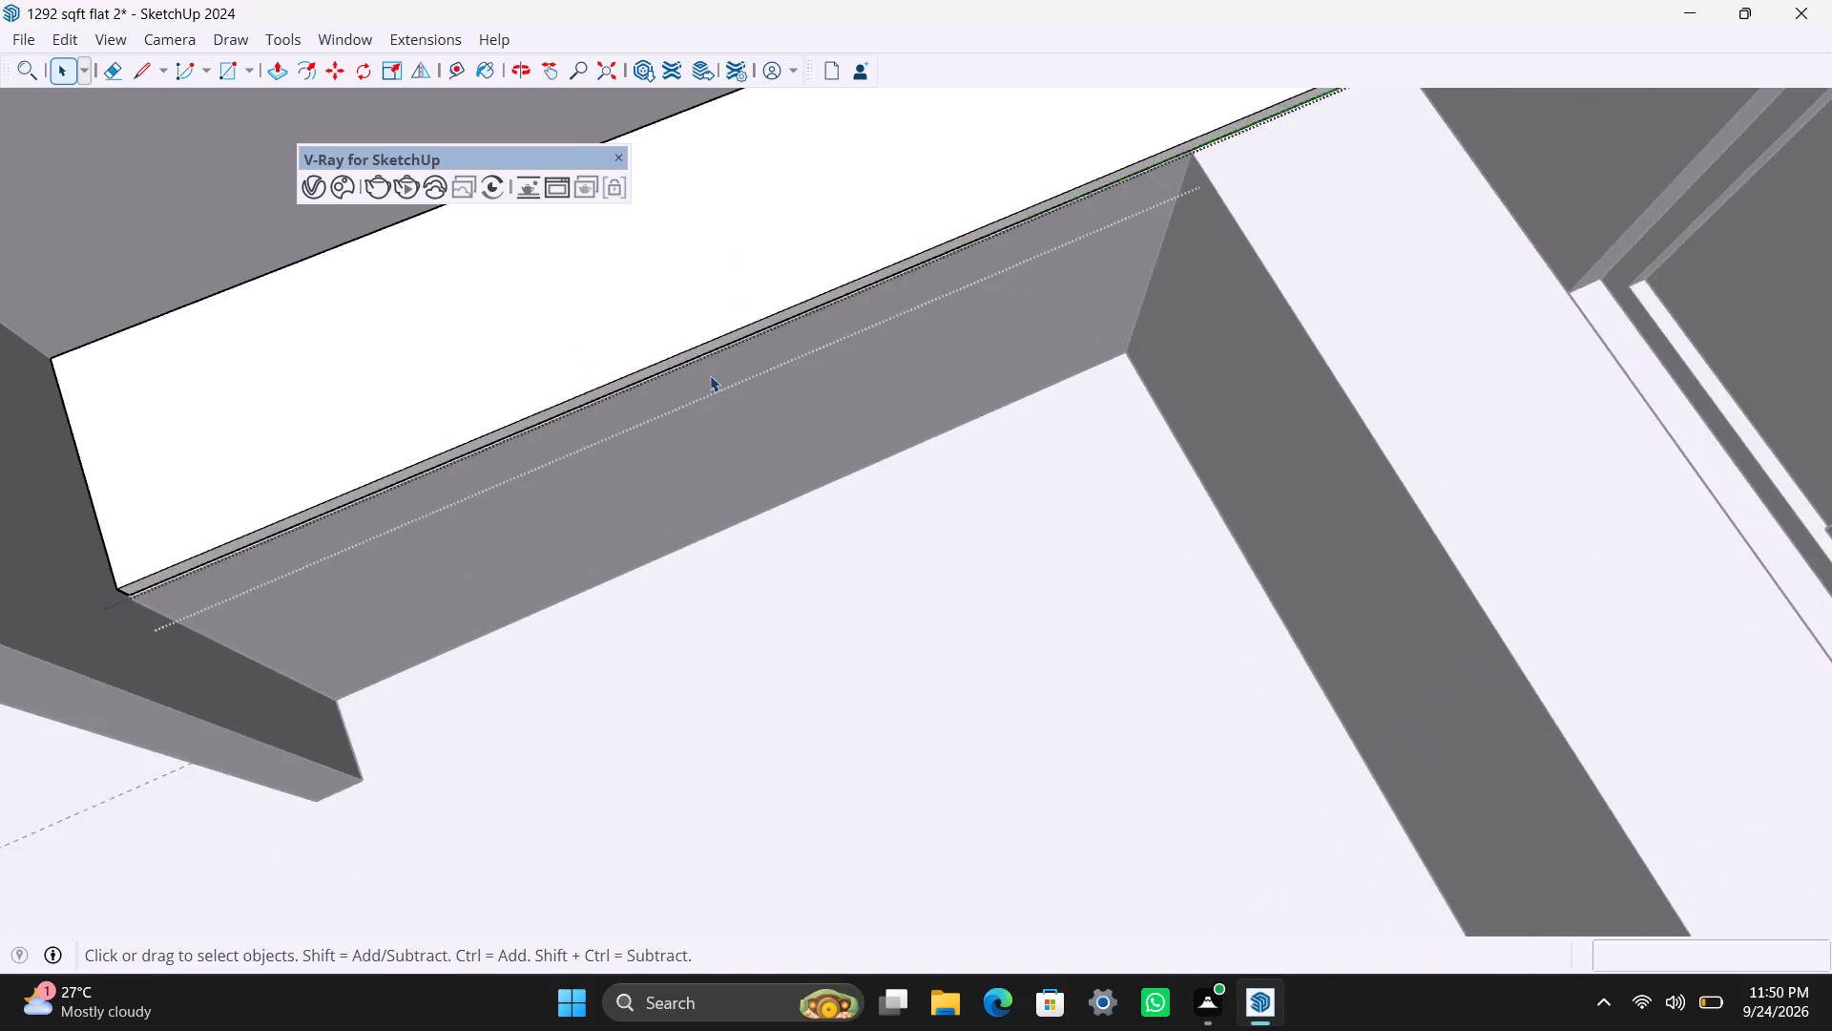
middle_drag(709, 375, 645, 284)
scroll(665, 306, up, 3)
middle_drag(662, 322, 612, 227)
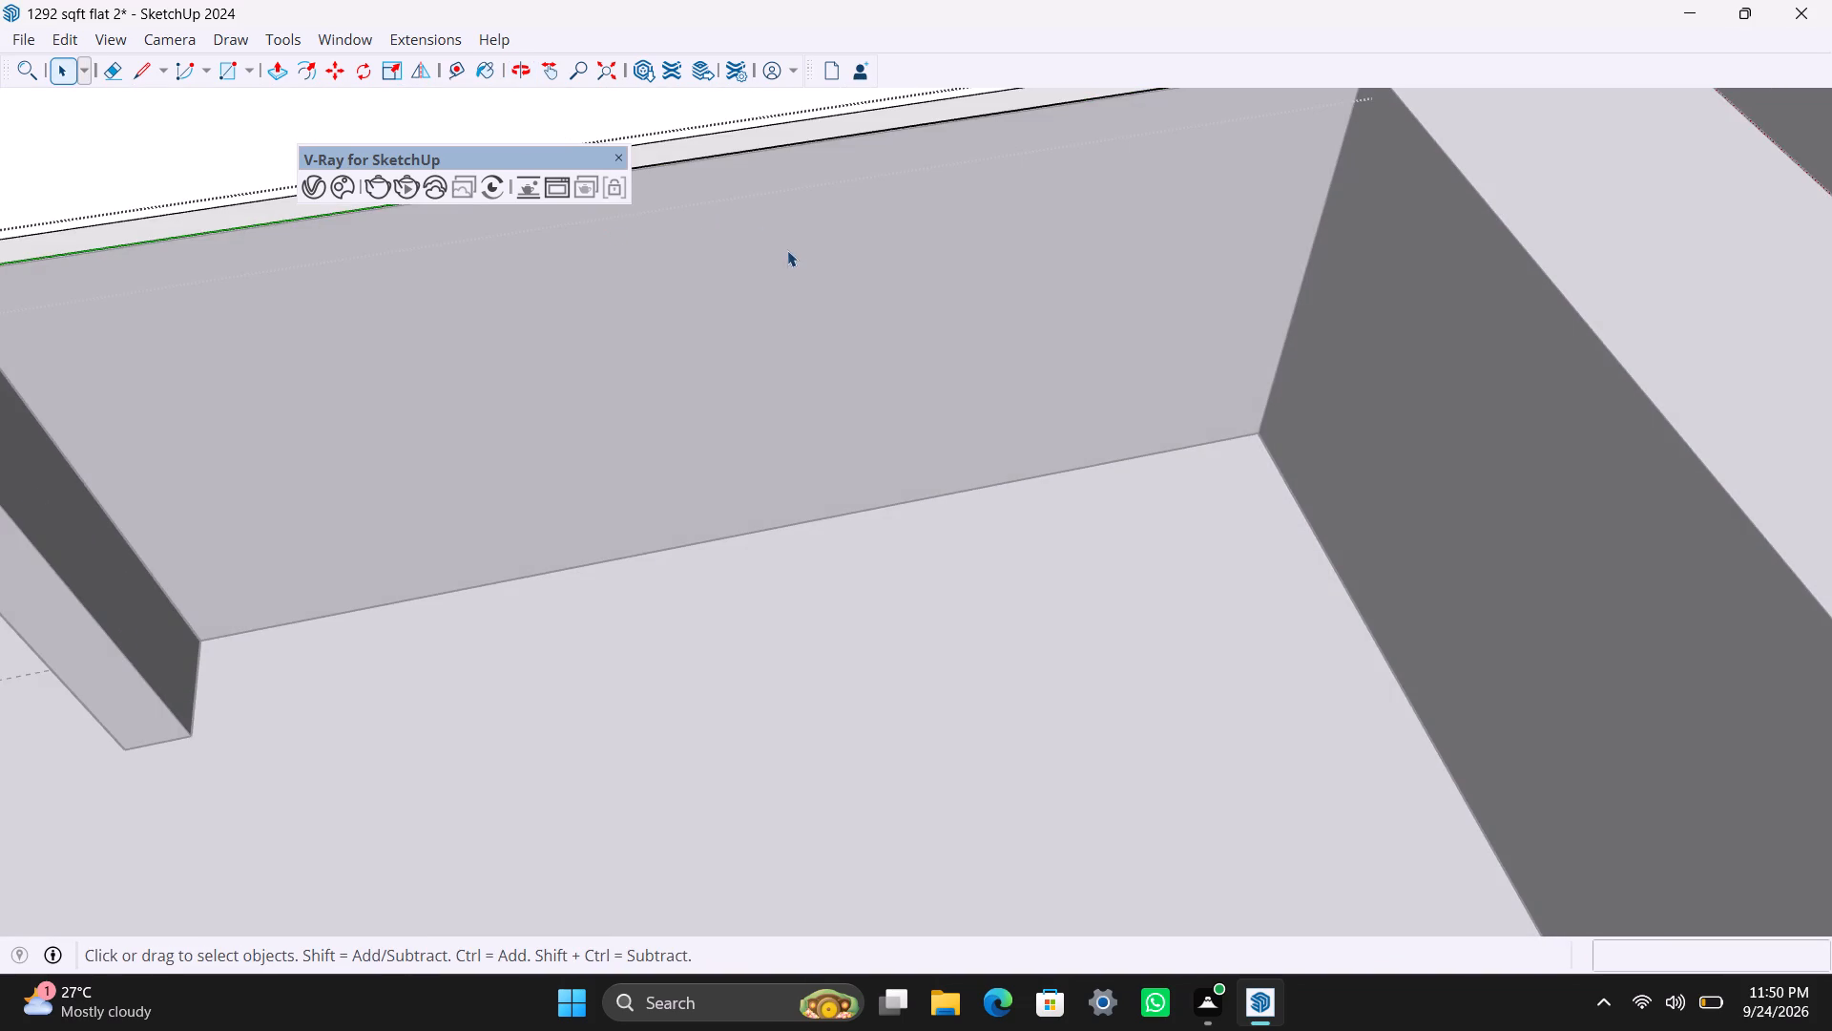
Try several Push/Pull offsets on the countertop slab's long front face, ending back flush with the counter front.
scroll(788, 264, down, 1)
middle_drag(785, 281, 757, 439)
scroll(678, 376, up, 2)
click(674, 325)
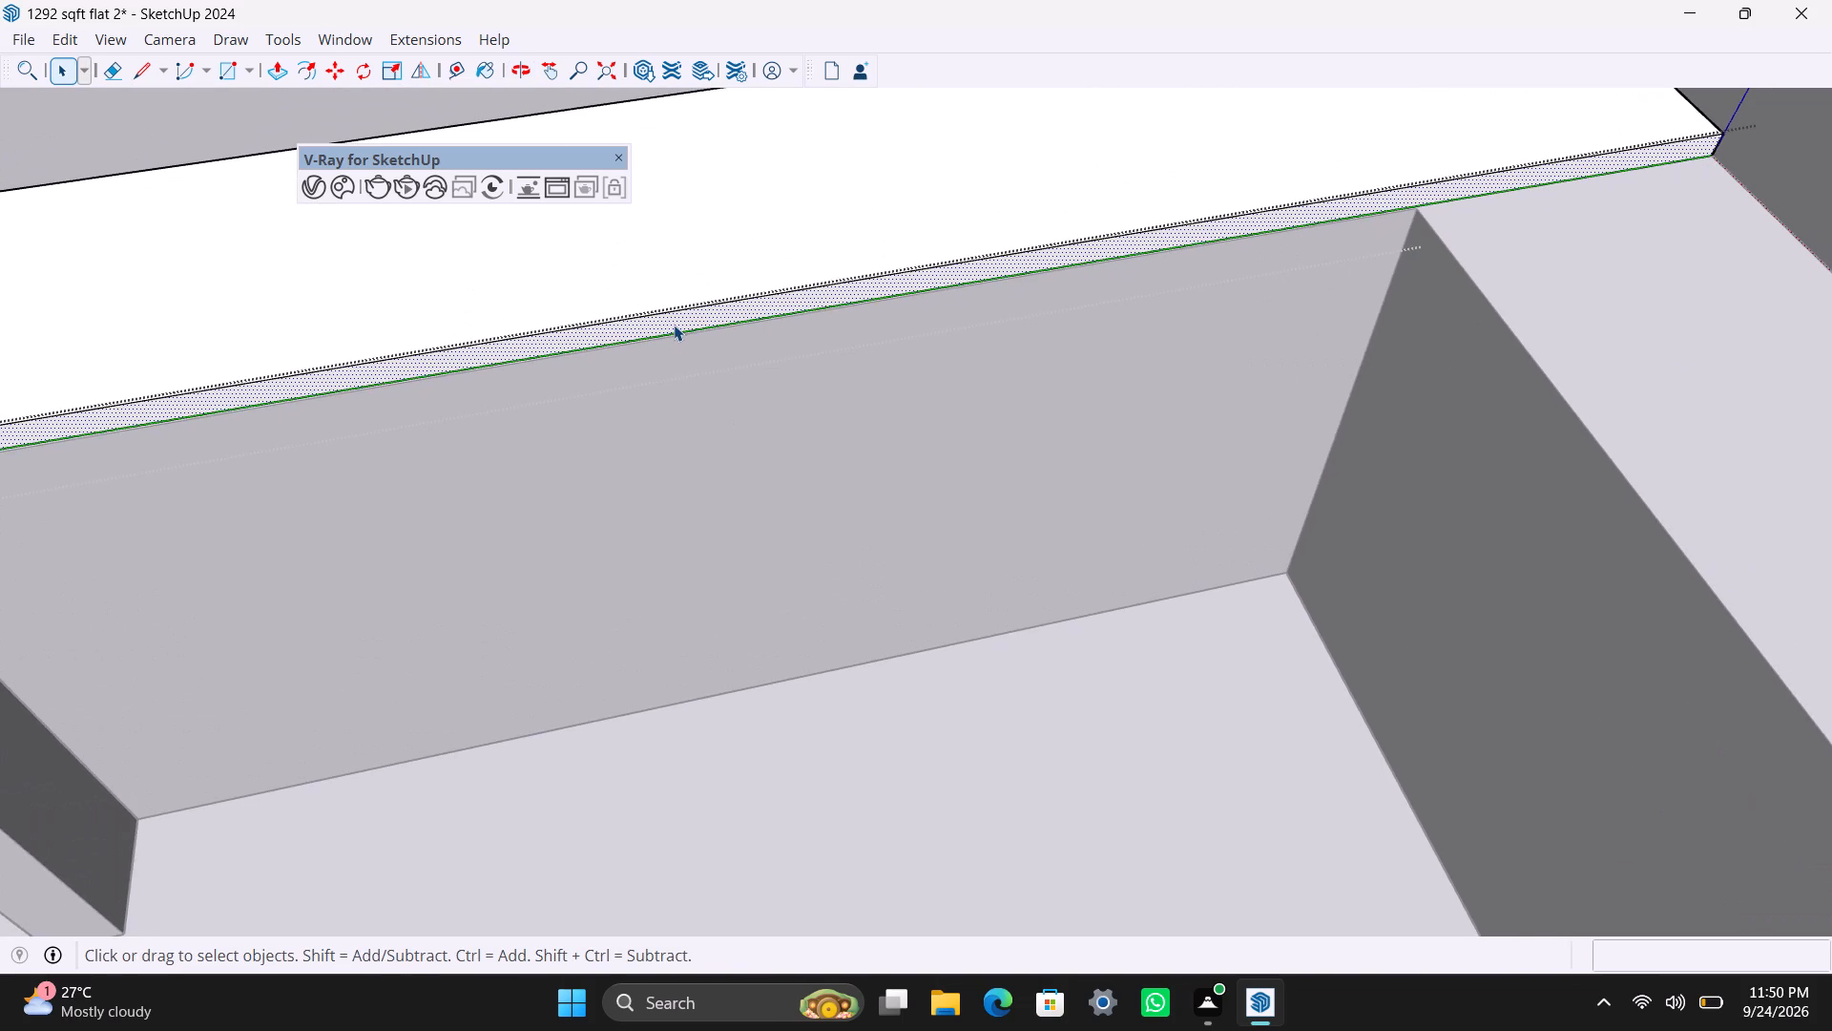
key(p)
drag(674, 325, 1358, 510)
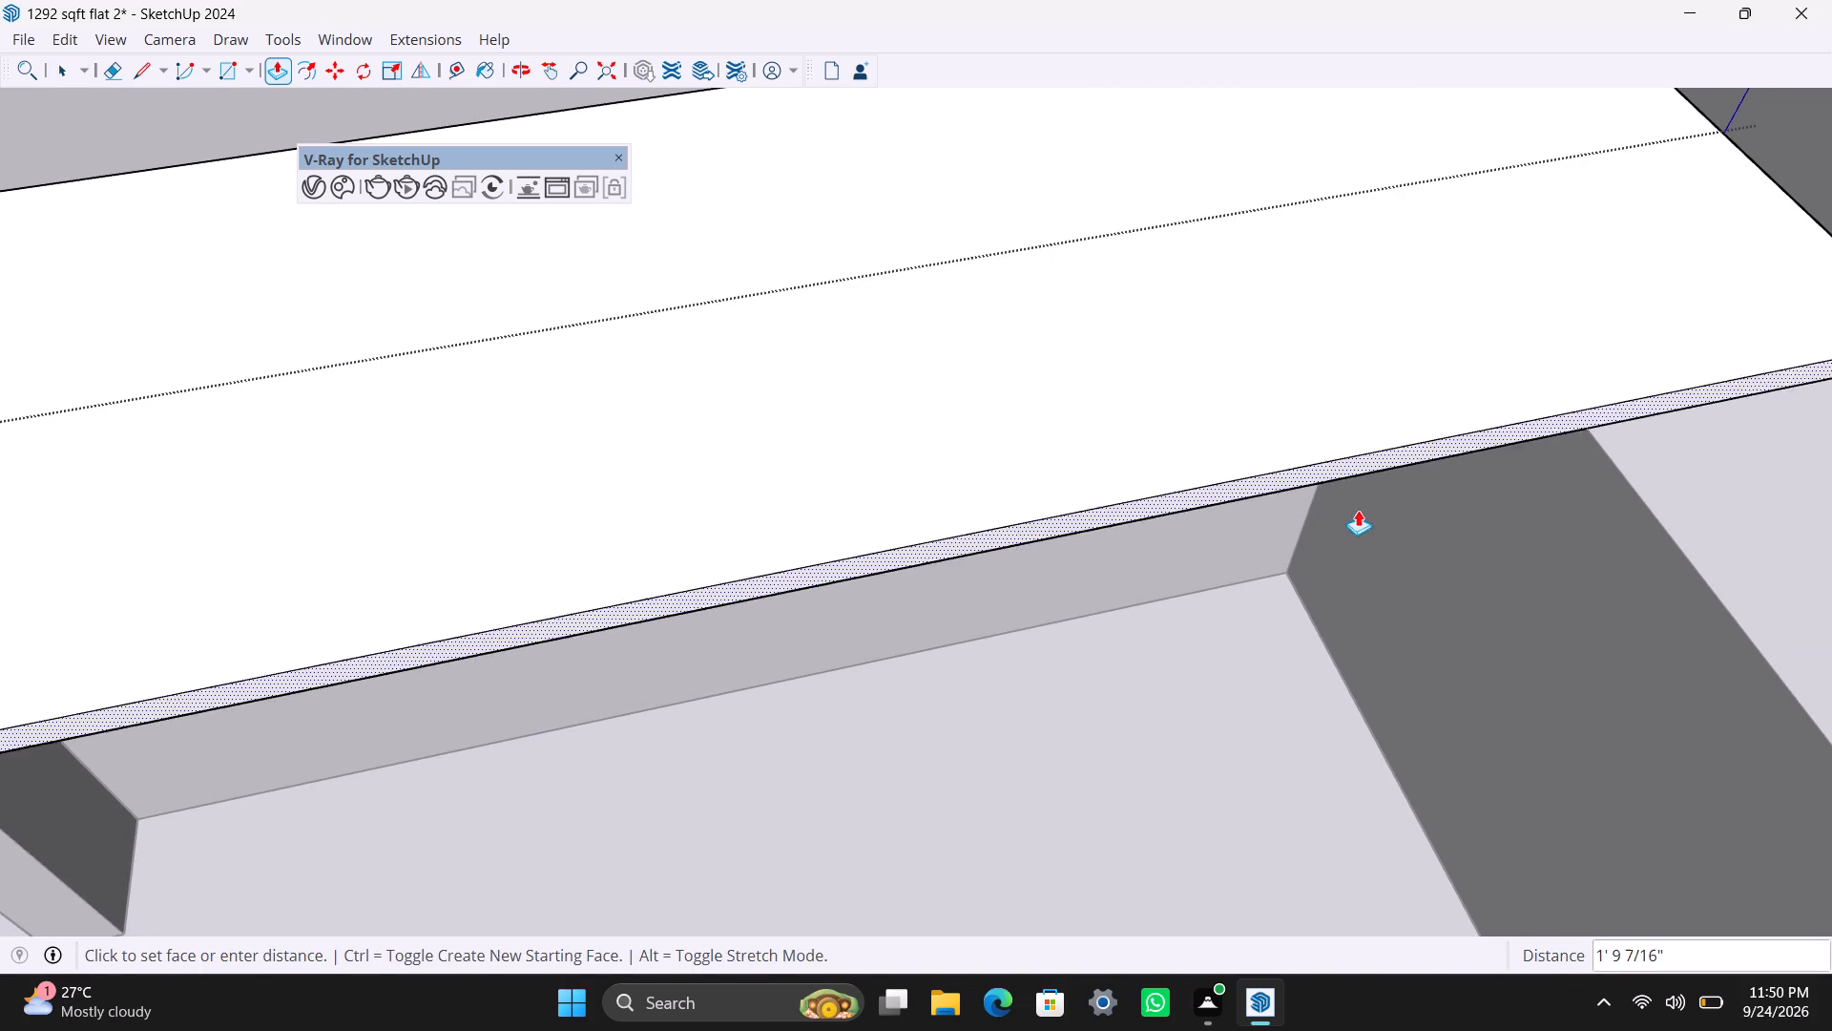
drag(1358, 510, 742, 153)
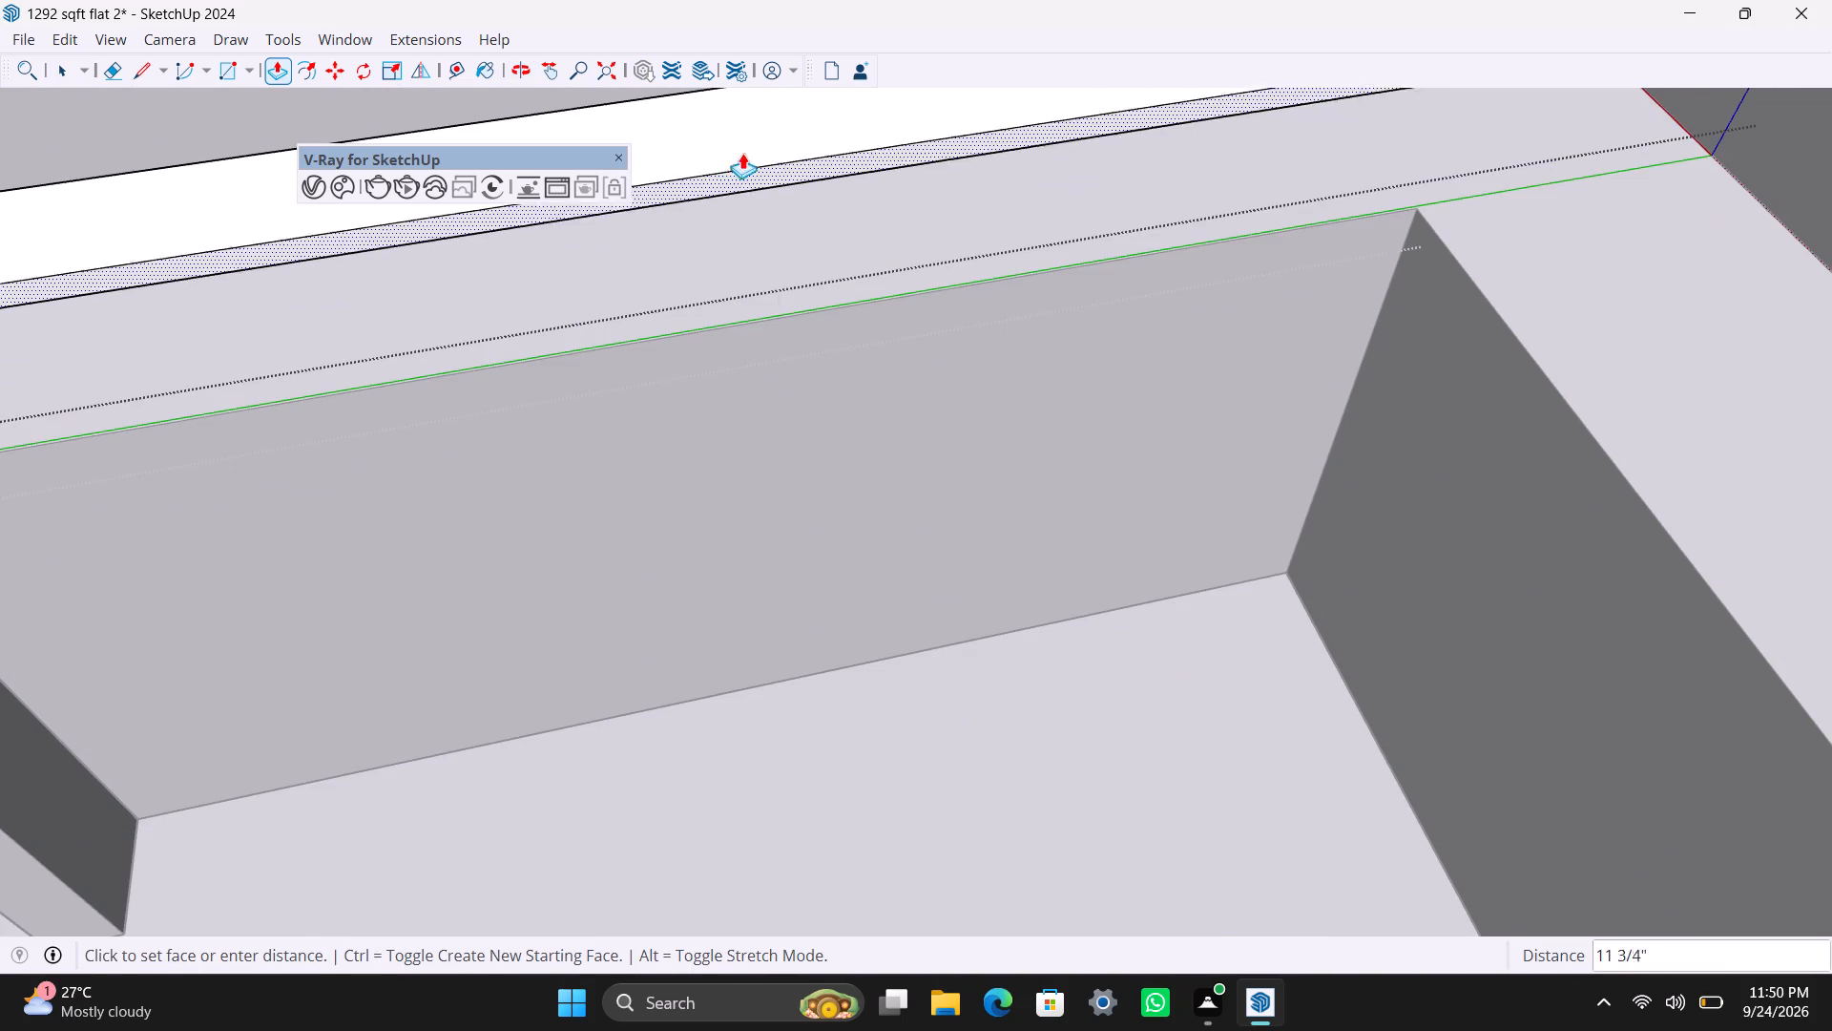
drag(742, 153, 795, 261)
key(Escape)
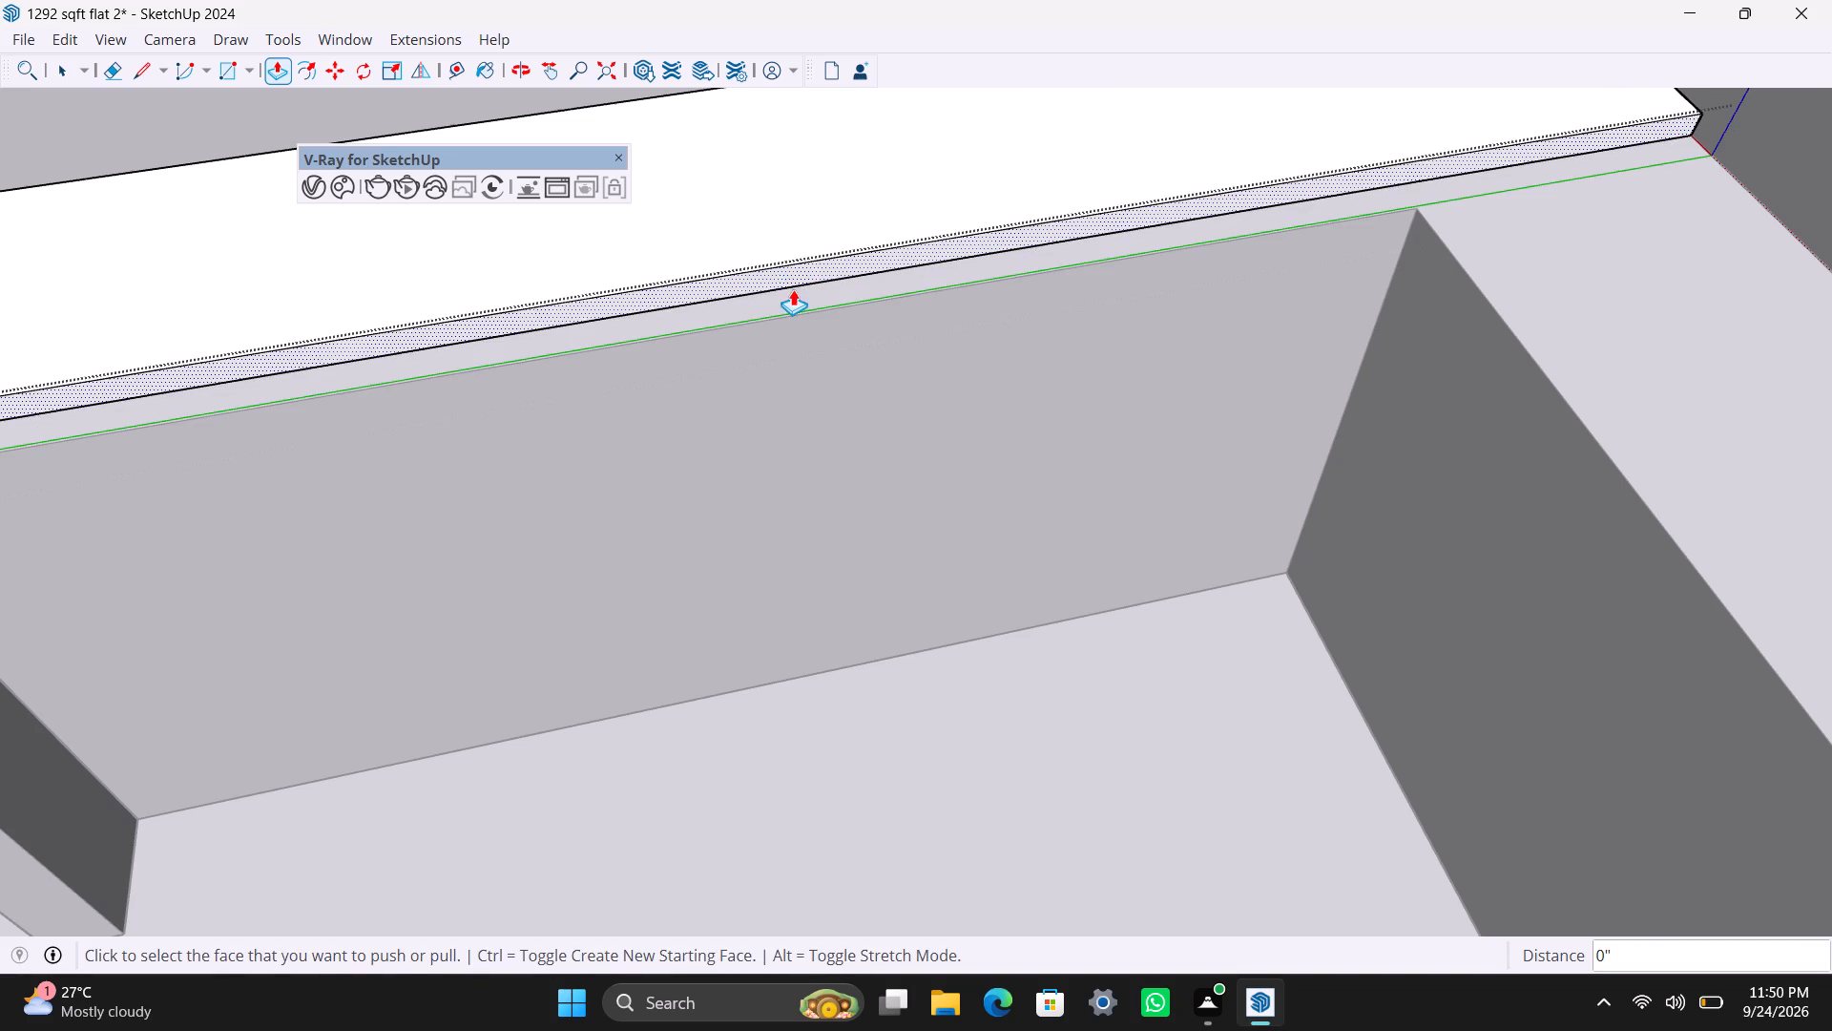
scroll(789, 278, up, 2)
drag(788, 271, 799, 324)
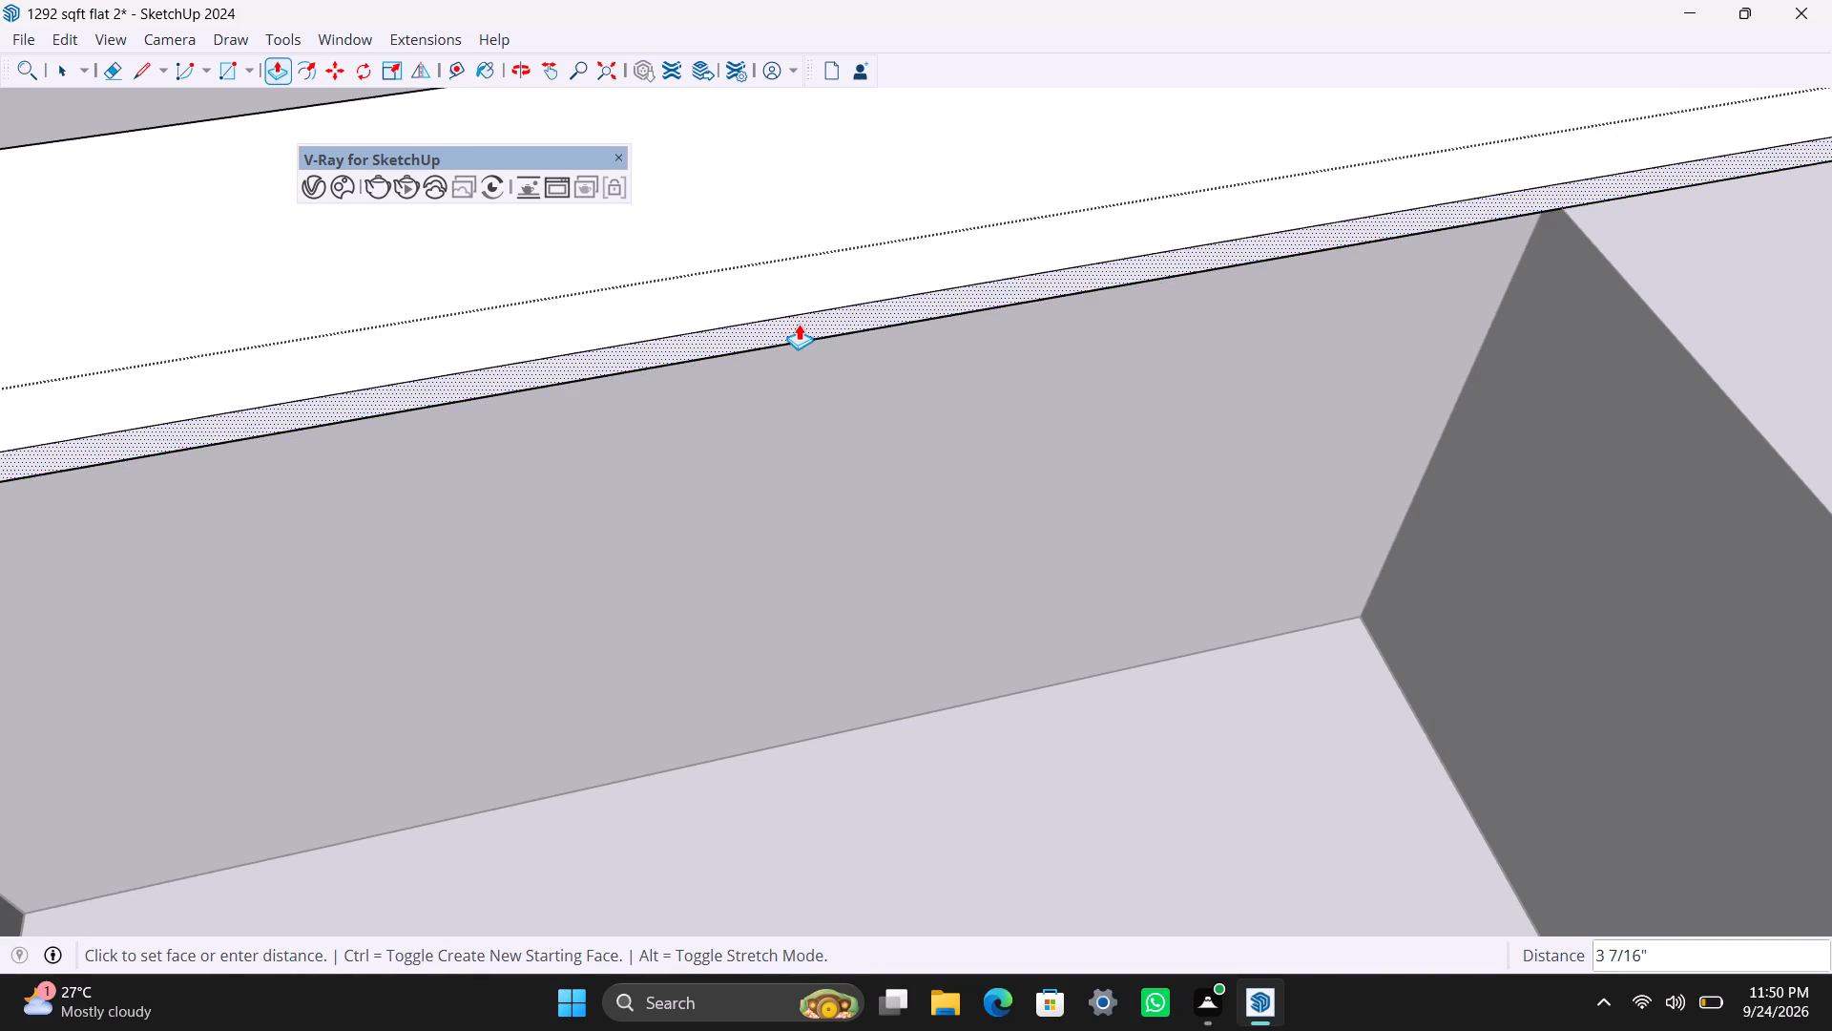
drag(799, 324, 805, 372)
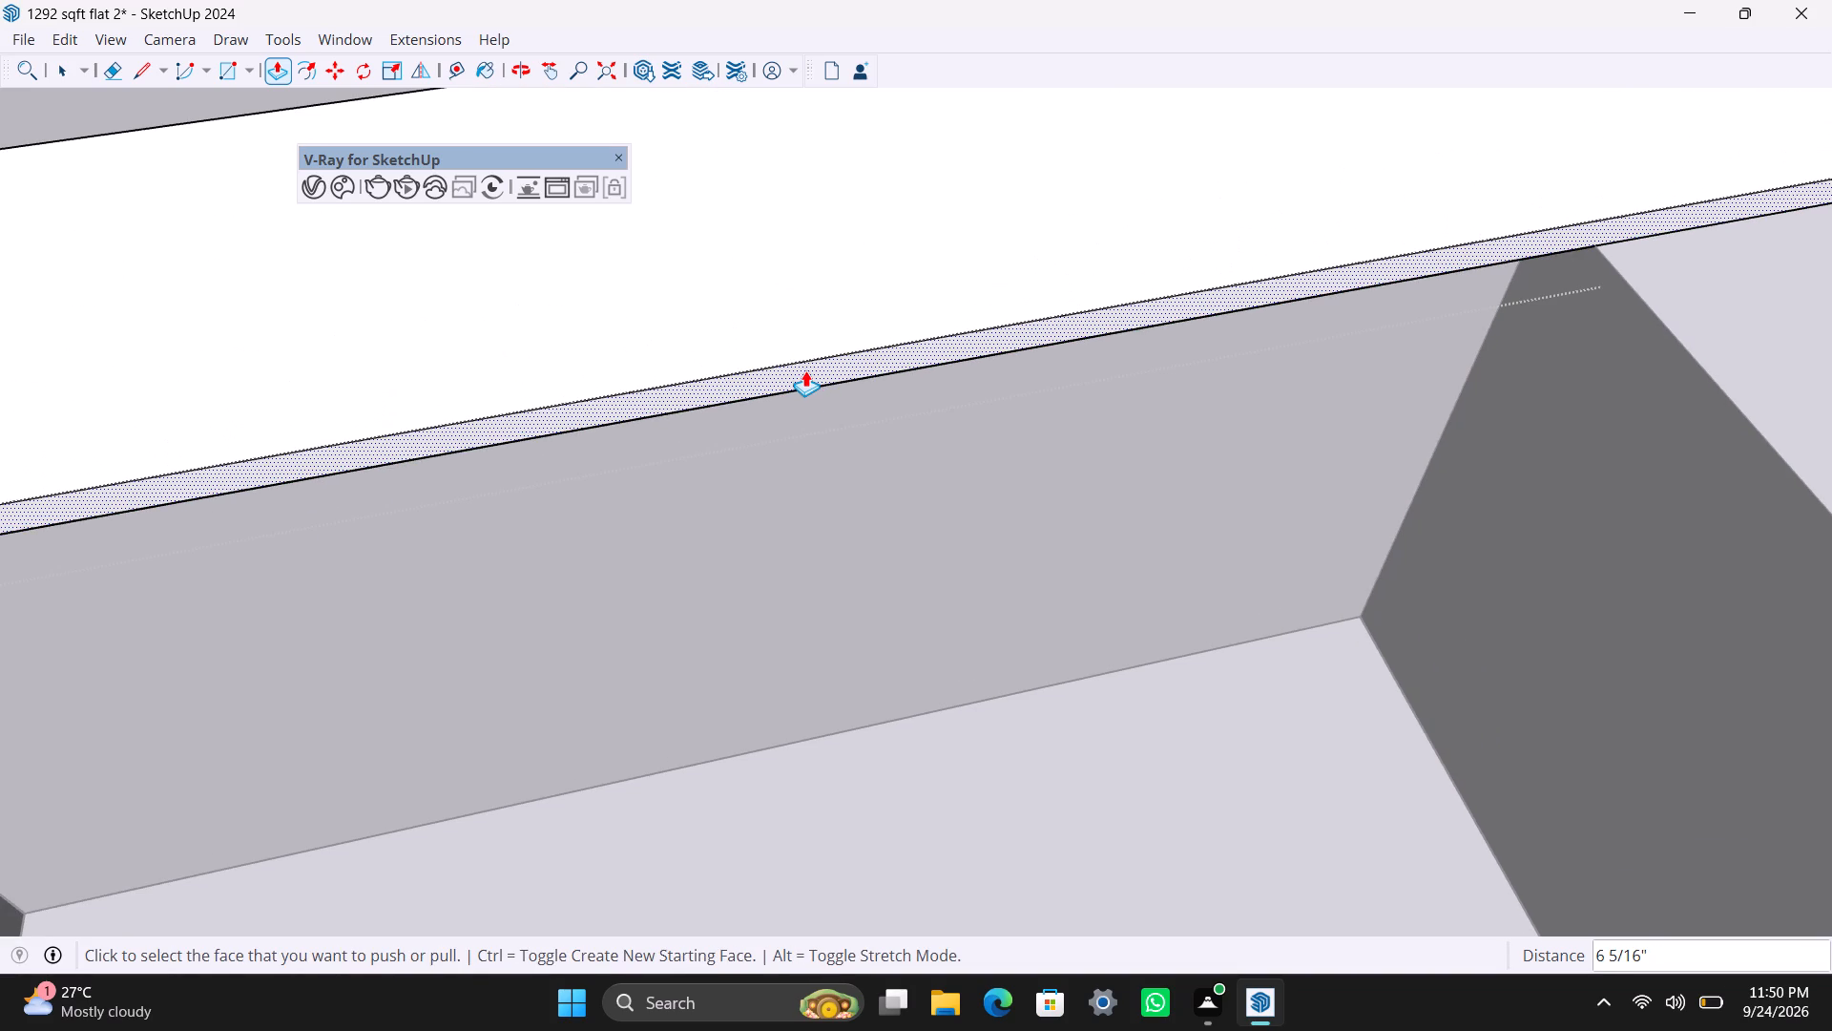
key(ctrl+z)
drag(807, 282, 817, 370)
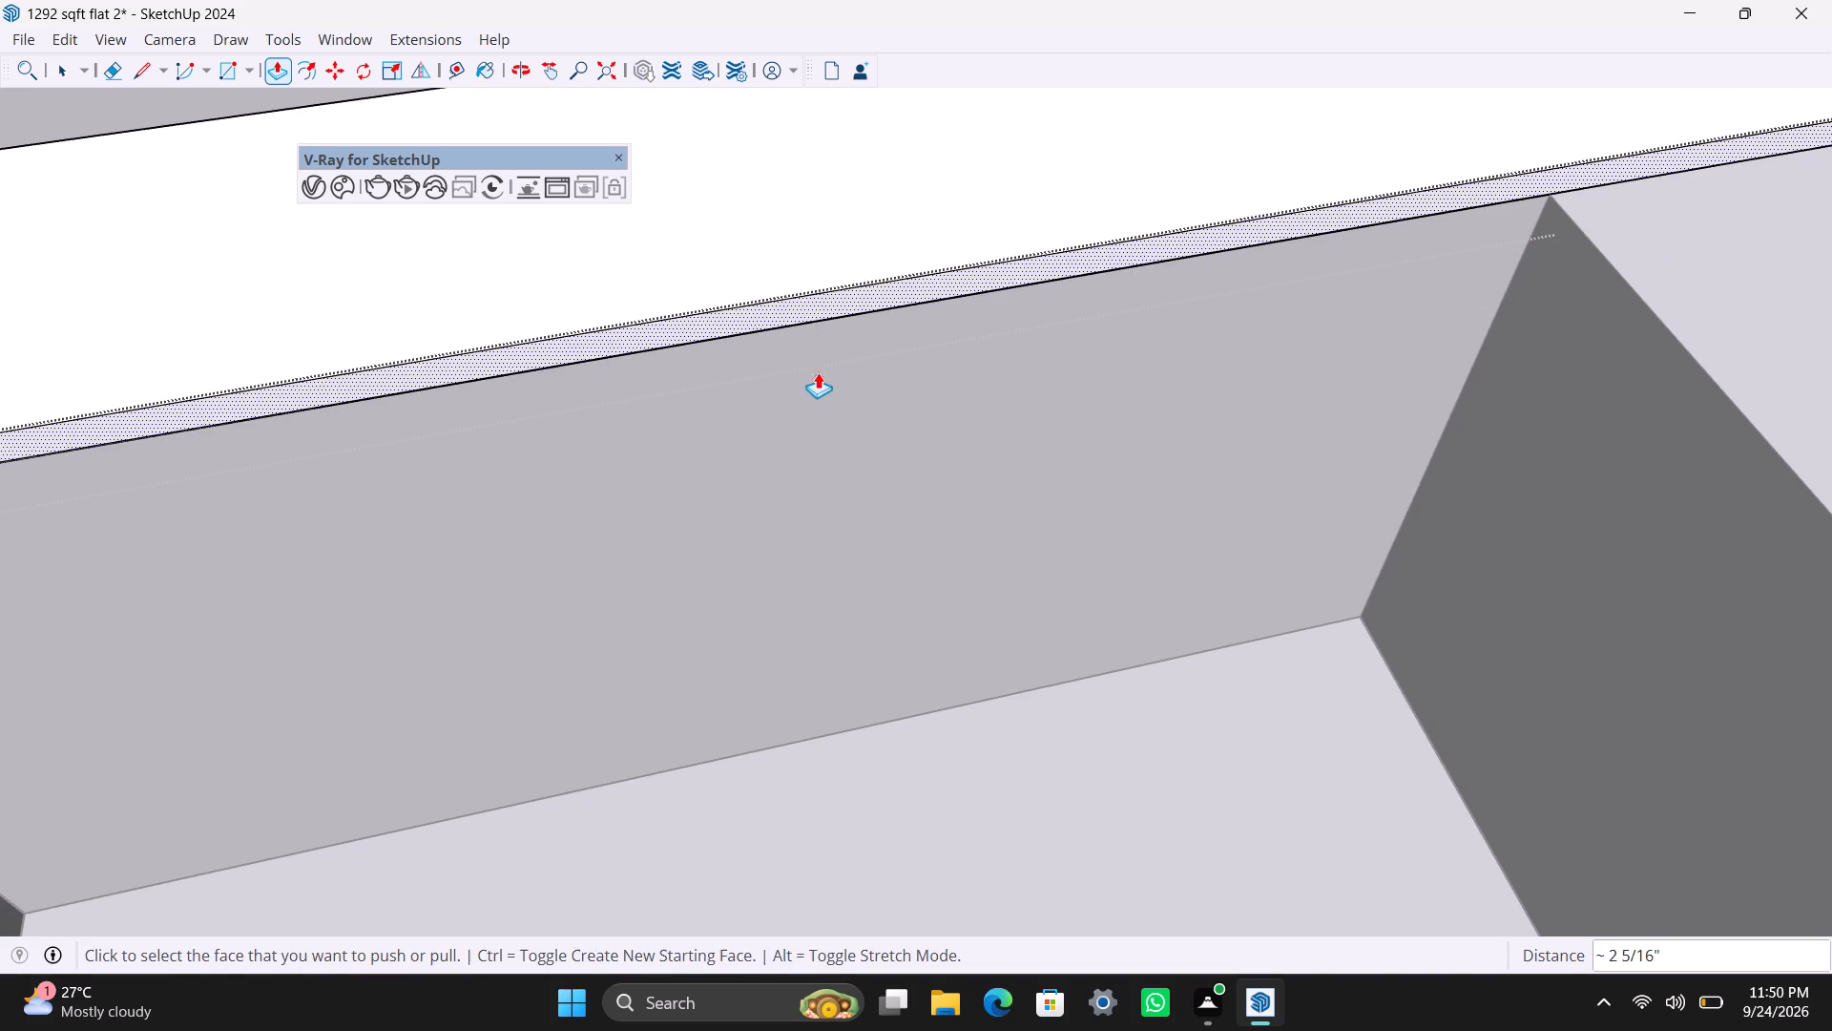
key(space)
Copy the short vertical edge of the countertop's front face at the window wall 1'8" along that face.
scroll(1329, 437, down, 7)
shift+middle_drag(1278, 469, 1219, 459)
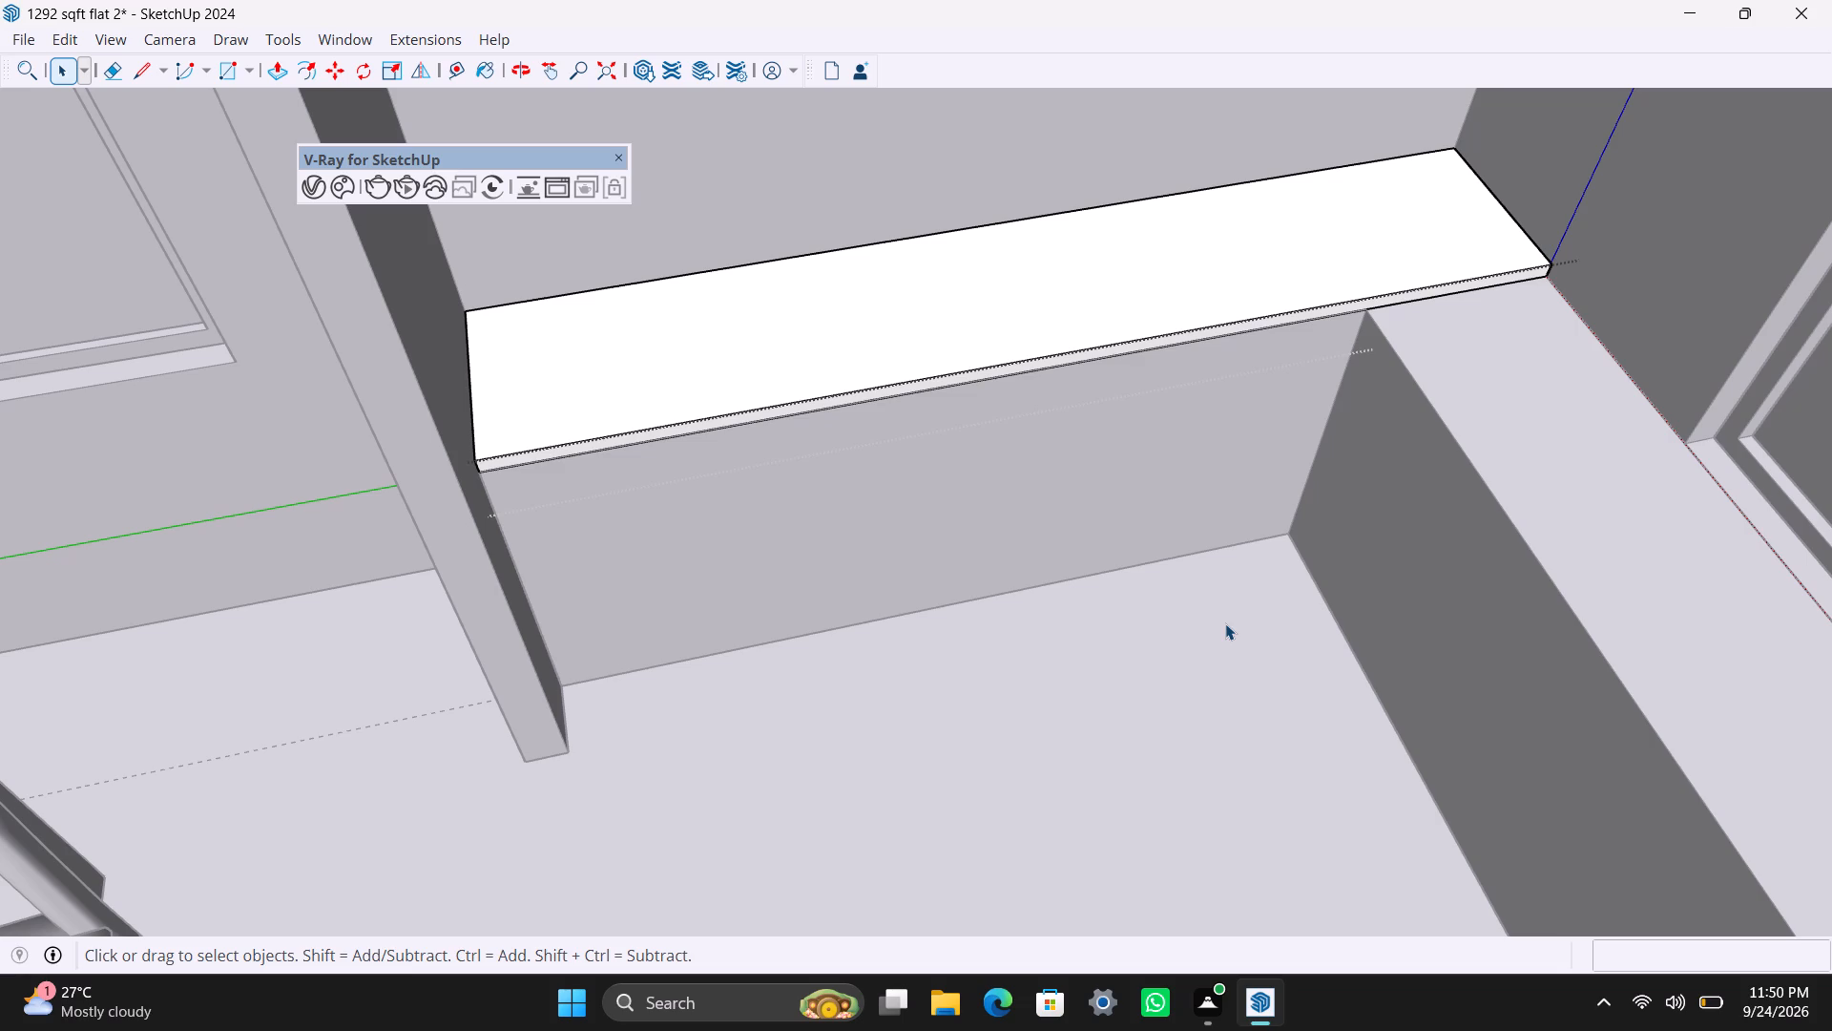
scroll(1564, 278, up, 3)
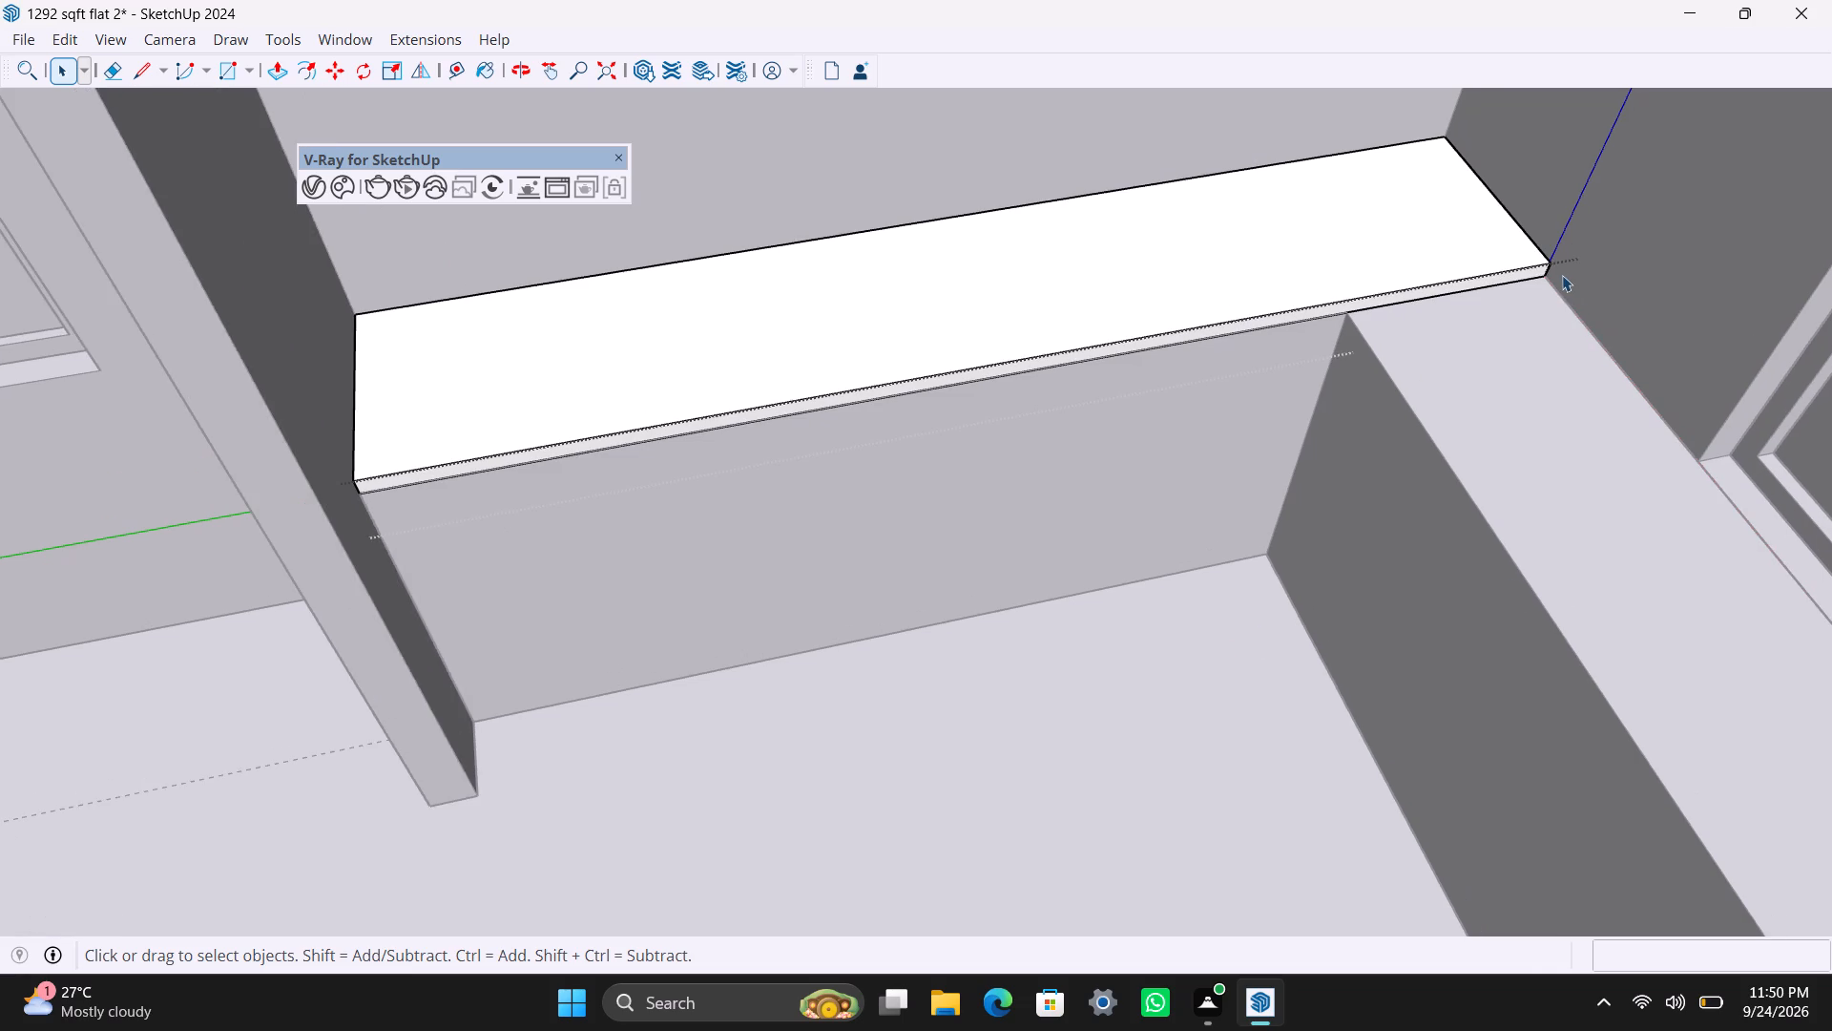
scroll(1562, 275, up, 4)
click(1543, 263)
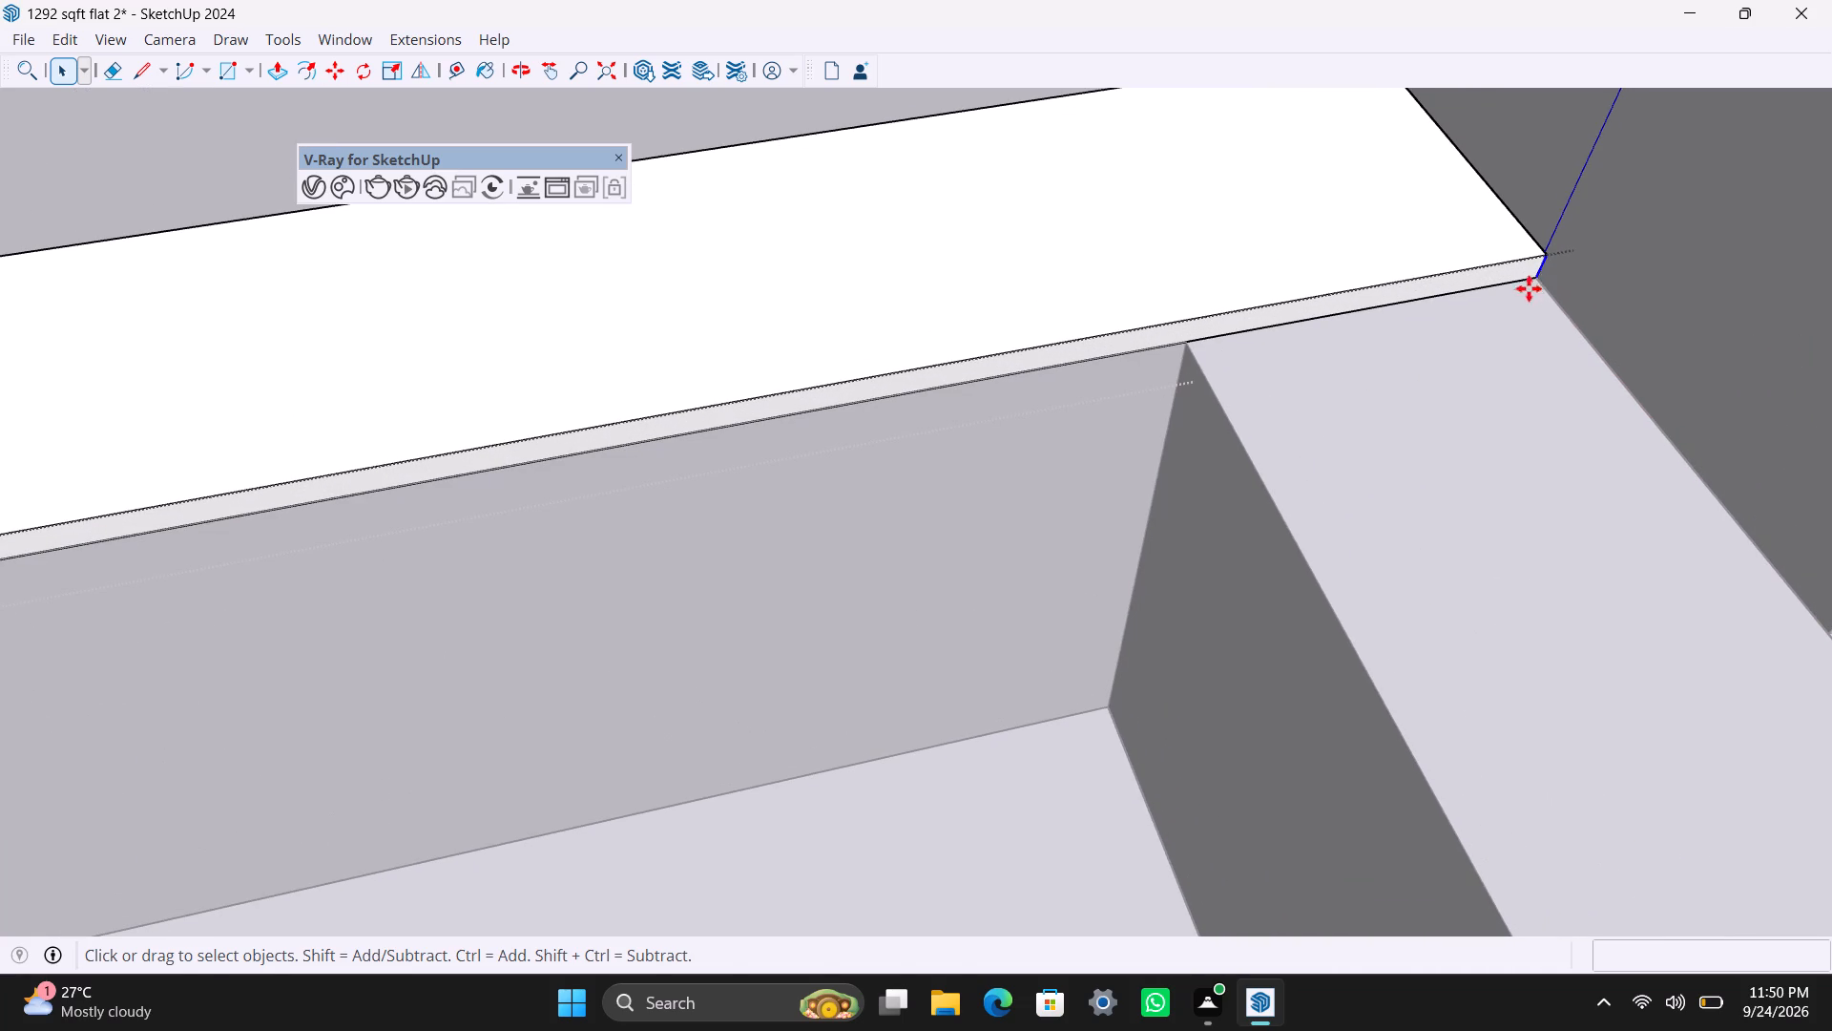
key(m)
click(1543, 279)
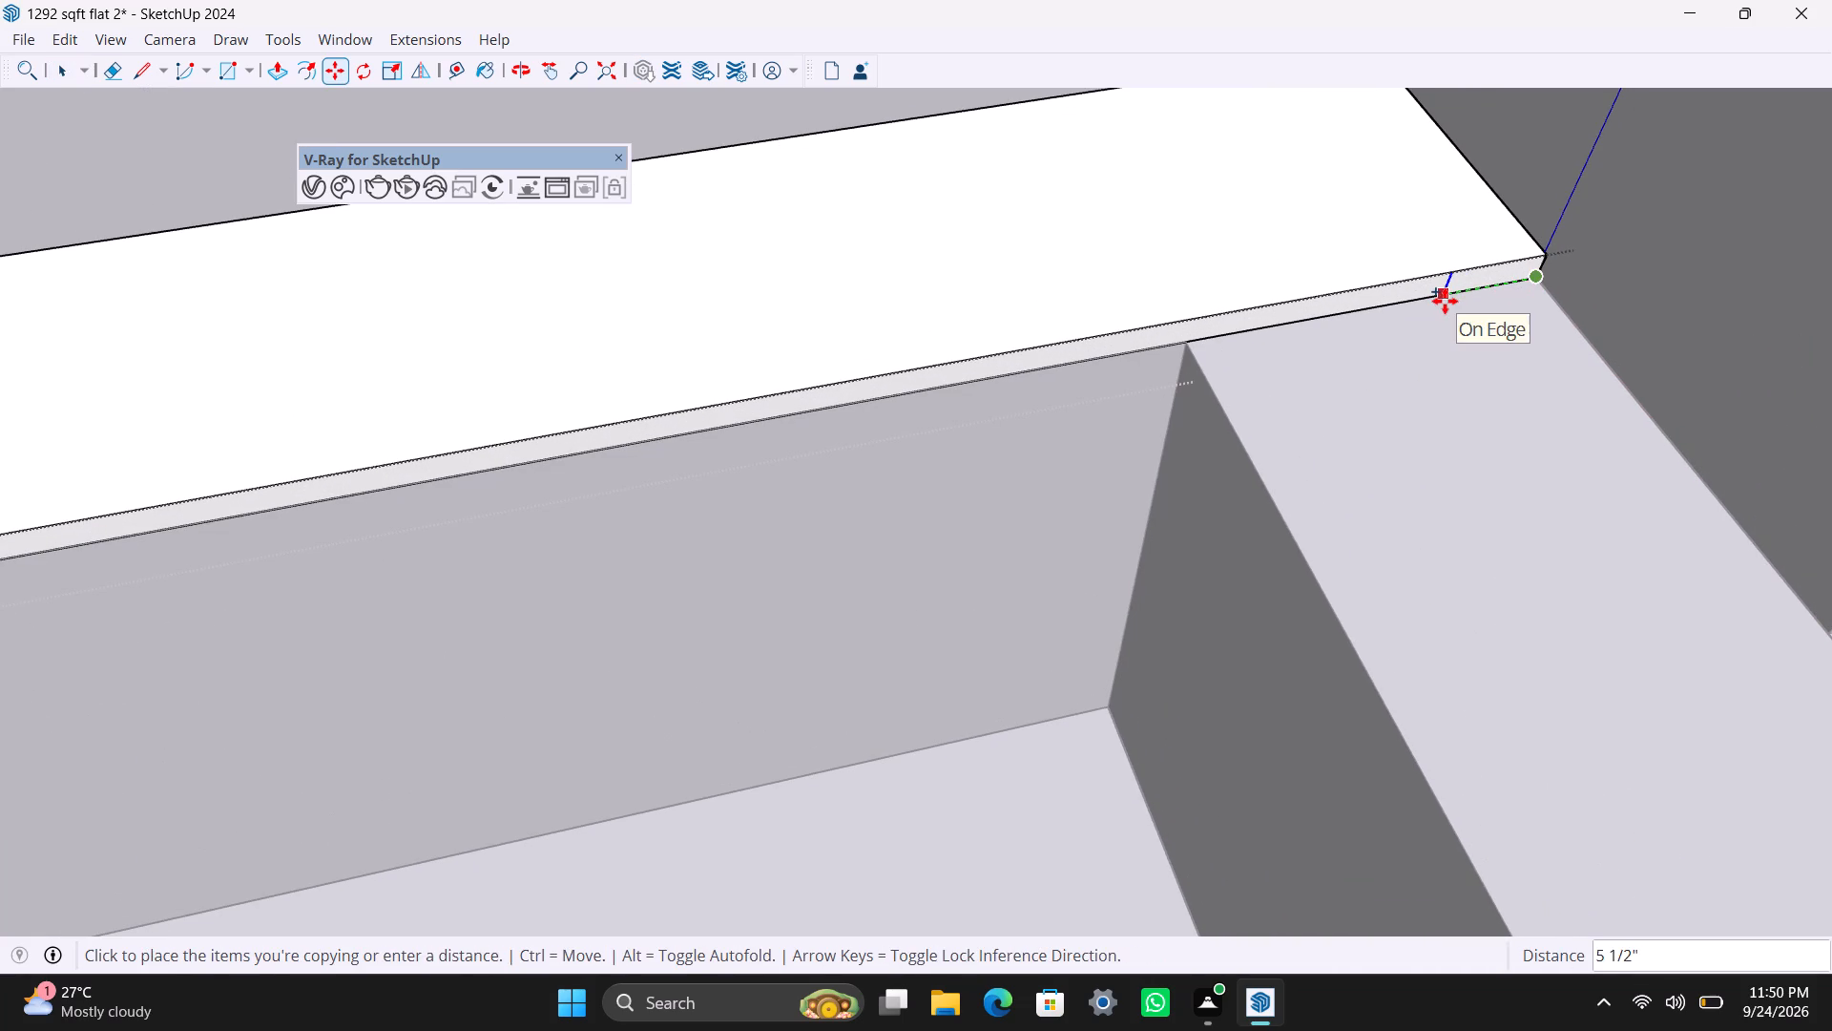
text(1'8")
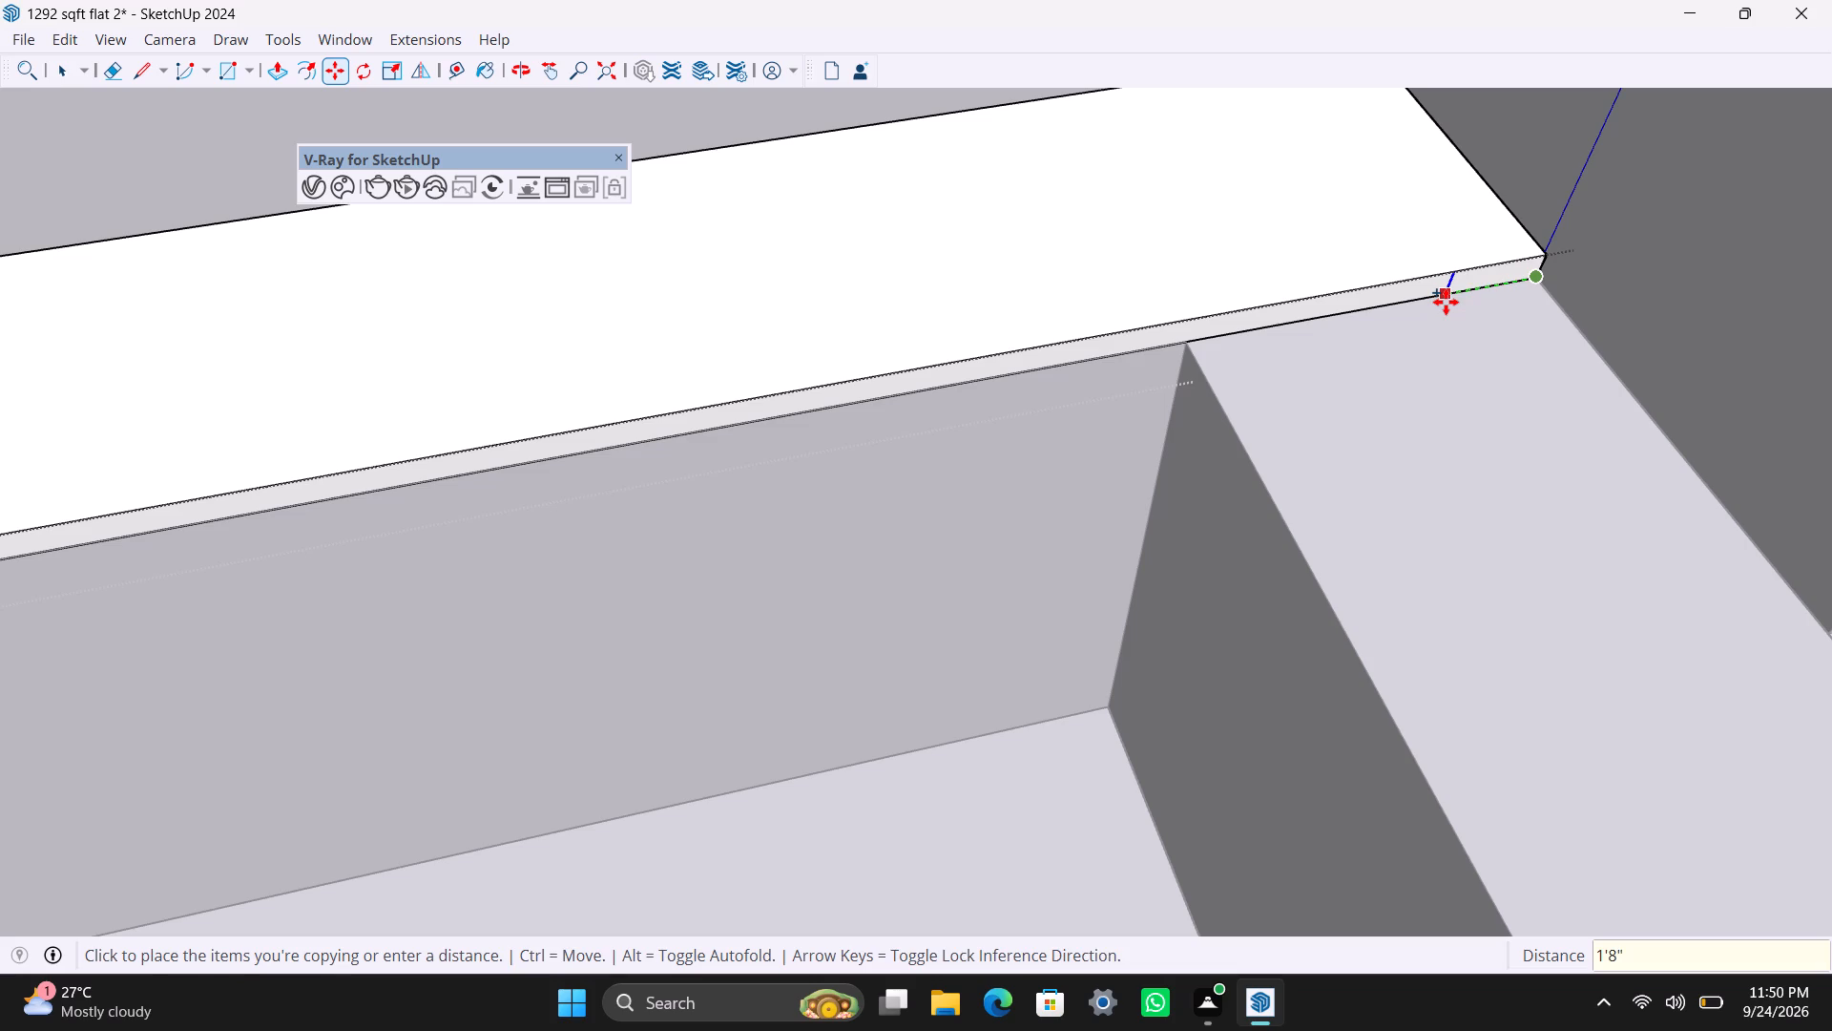
key(Return)
key(space)
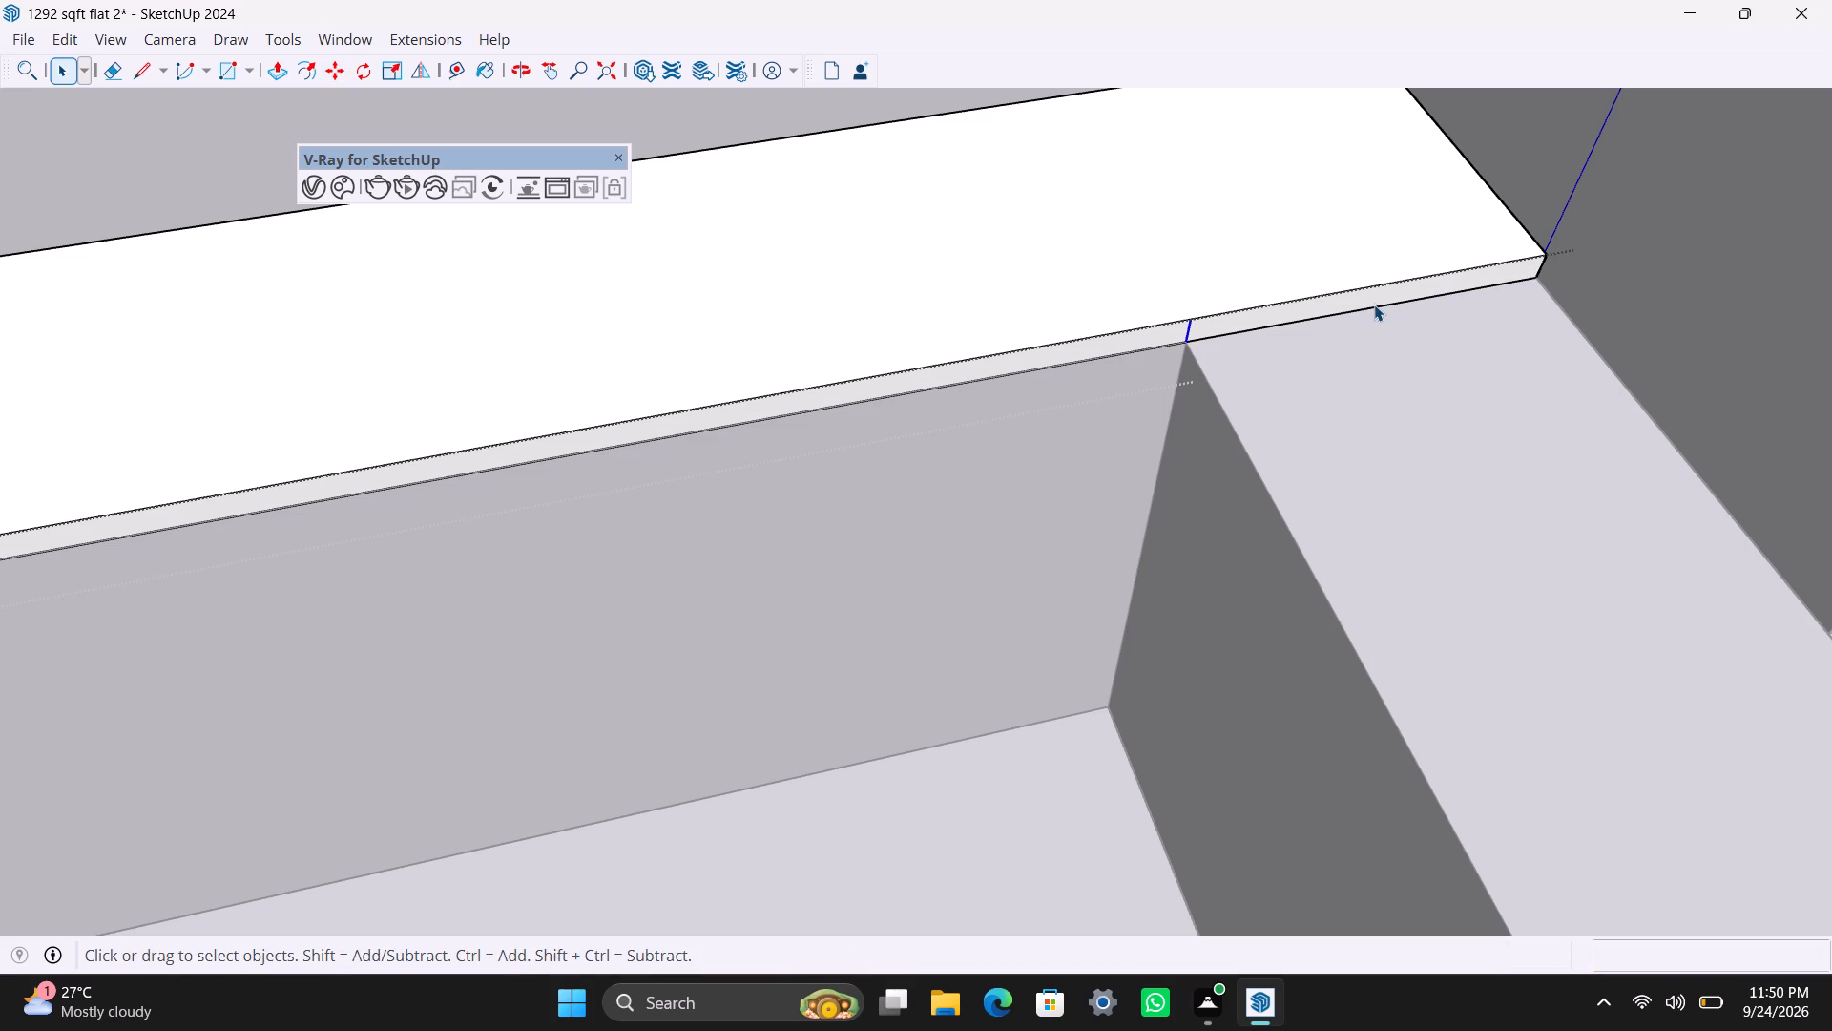
Extrude the 1'8" section of the slab's front face along the window wall to the counter's far end, forming an L-shaped countertop.
click(1372, 298)
scroll(1353, 356, down, 8)
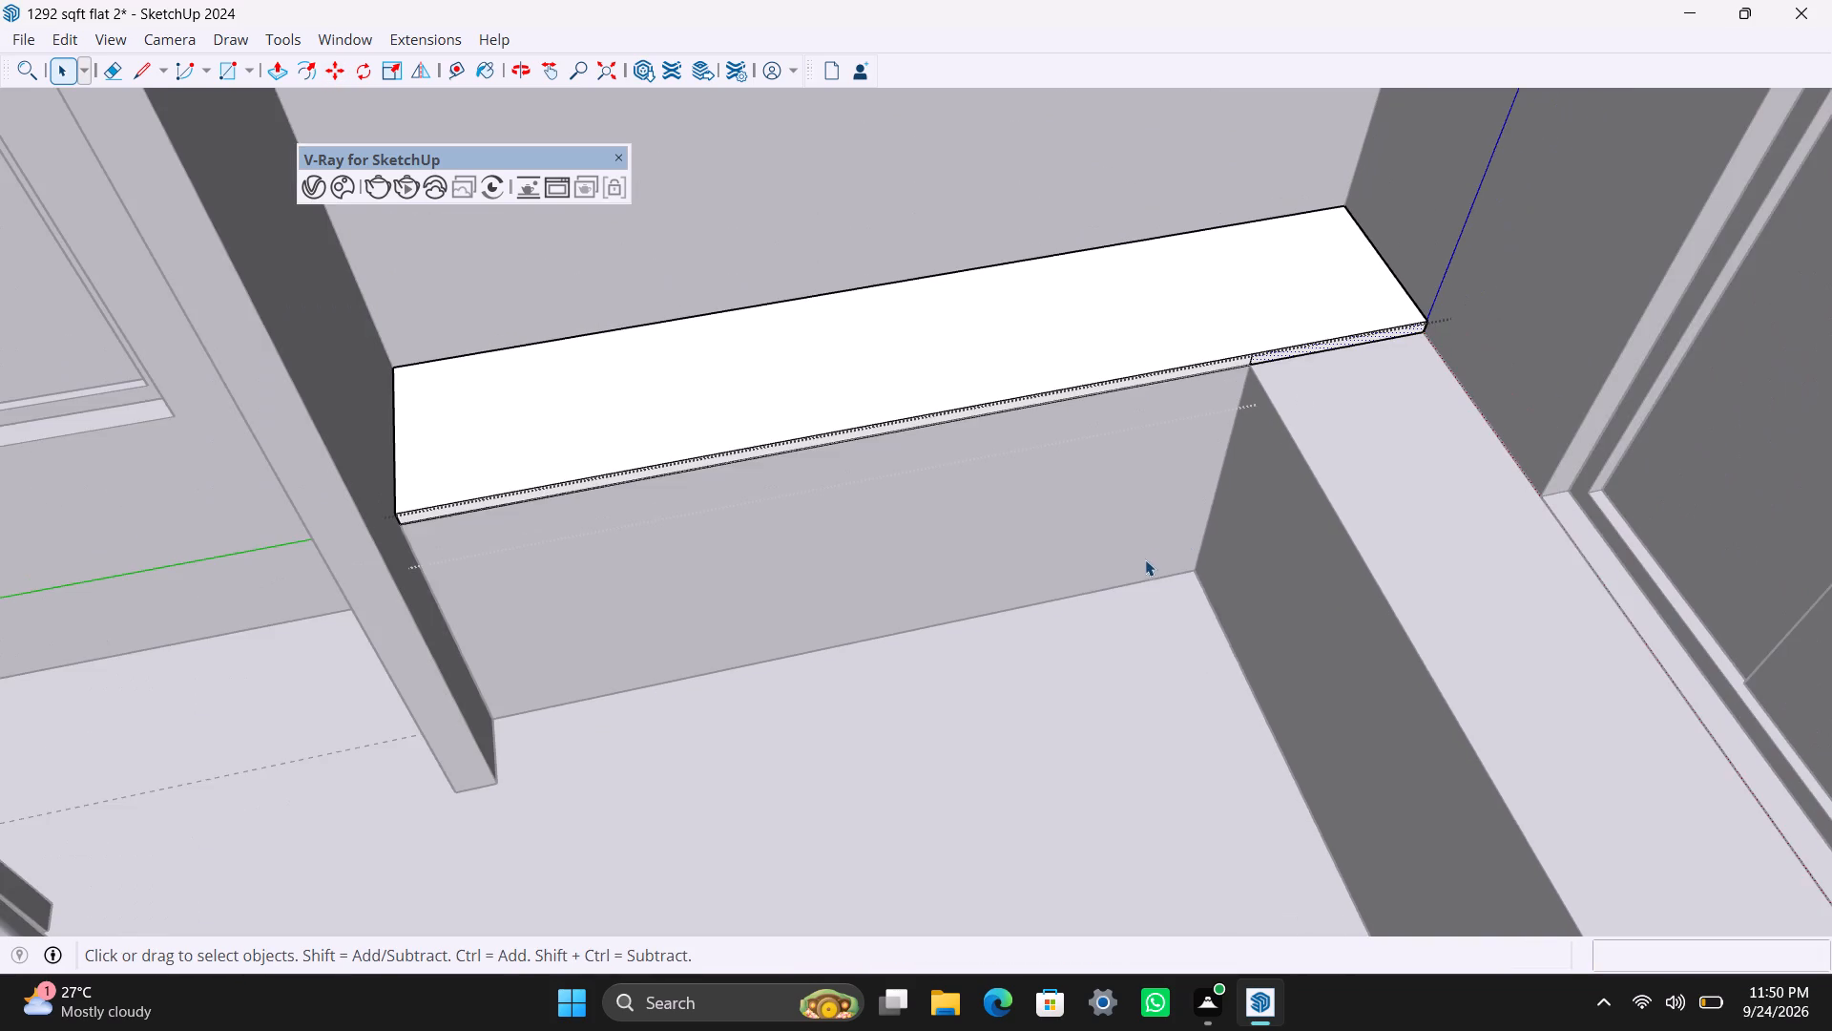
middle_drag(1150, 564, 1530, 725)
scroll(1426, 490, down, 3)
shift+middle_drag(1265, 439, 1236, 440)
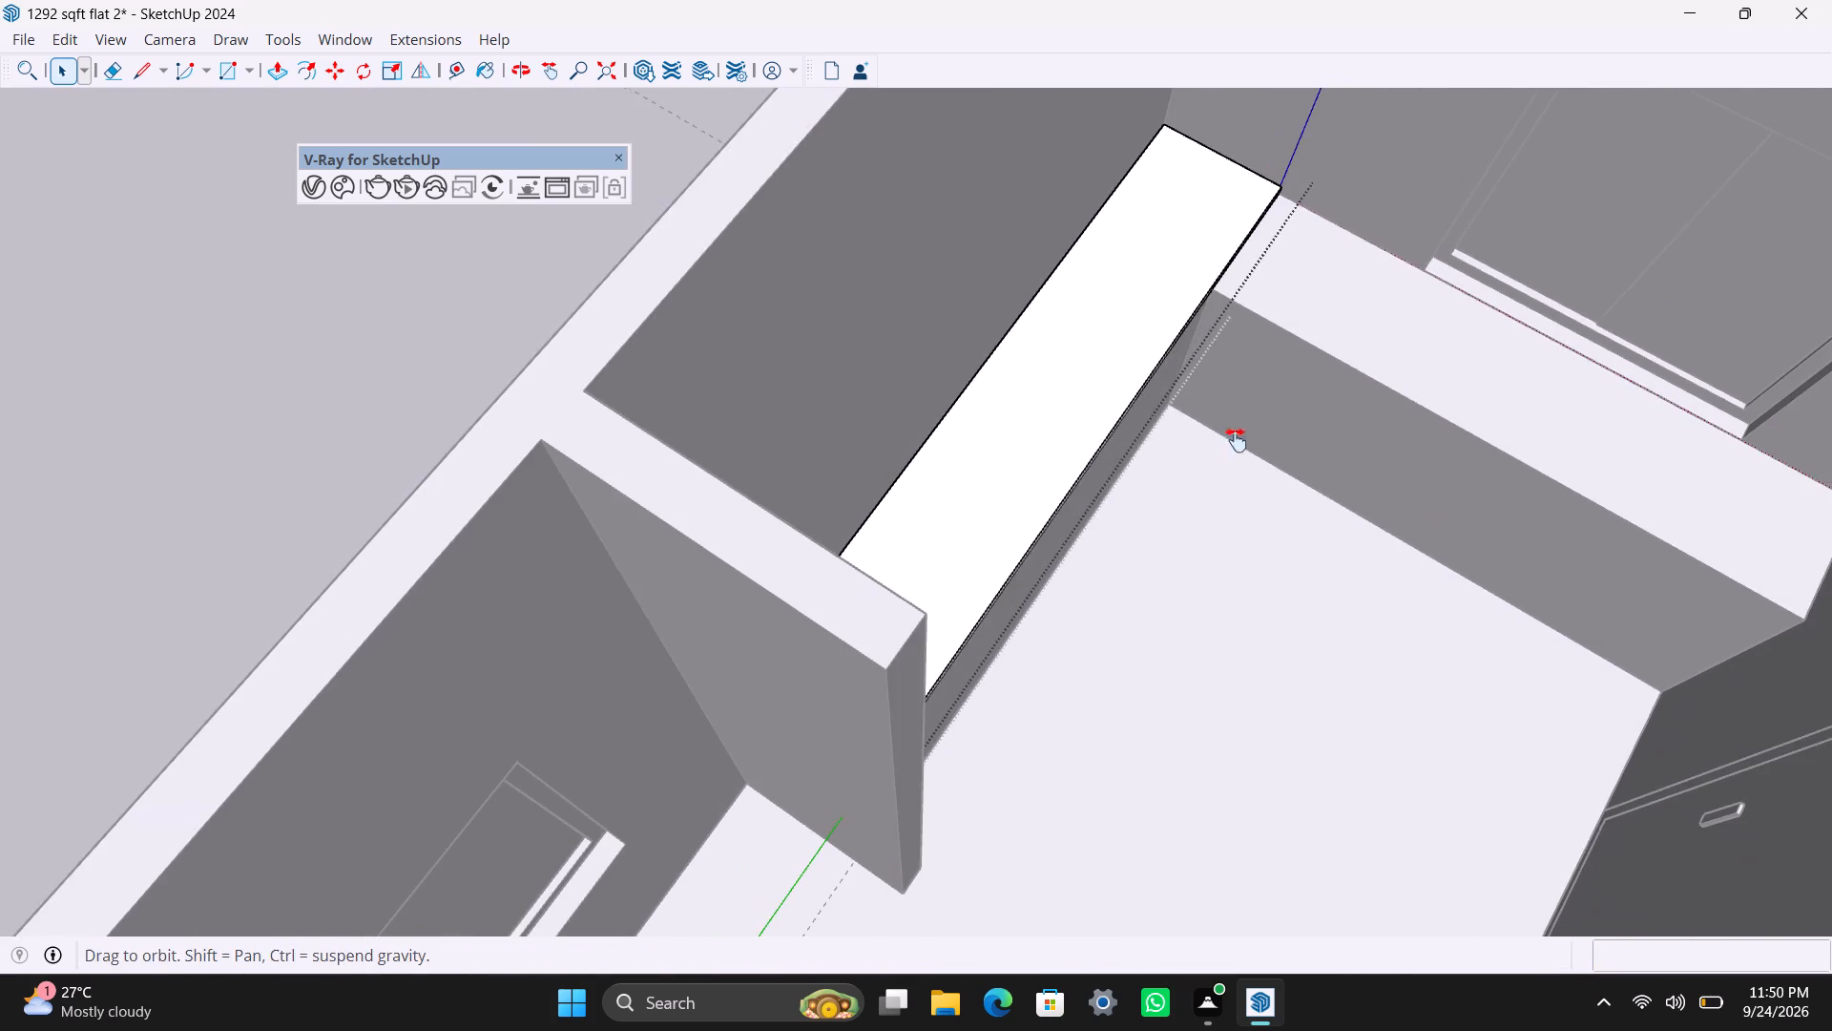
shift+middle_drag(1236, 440, 1047, 438)
key(p)
drag(995, 264, 1079, 331)
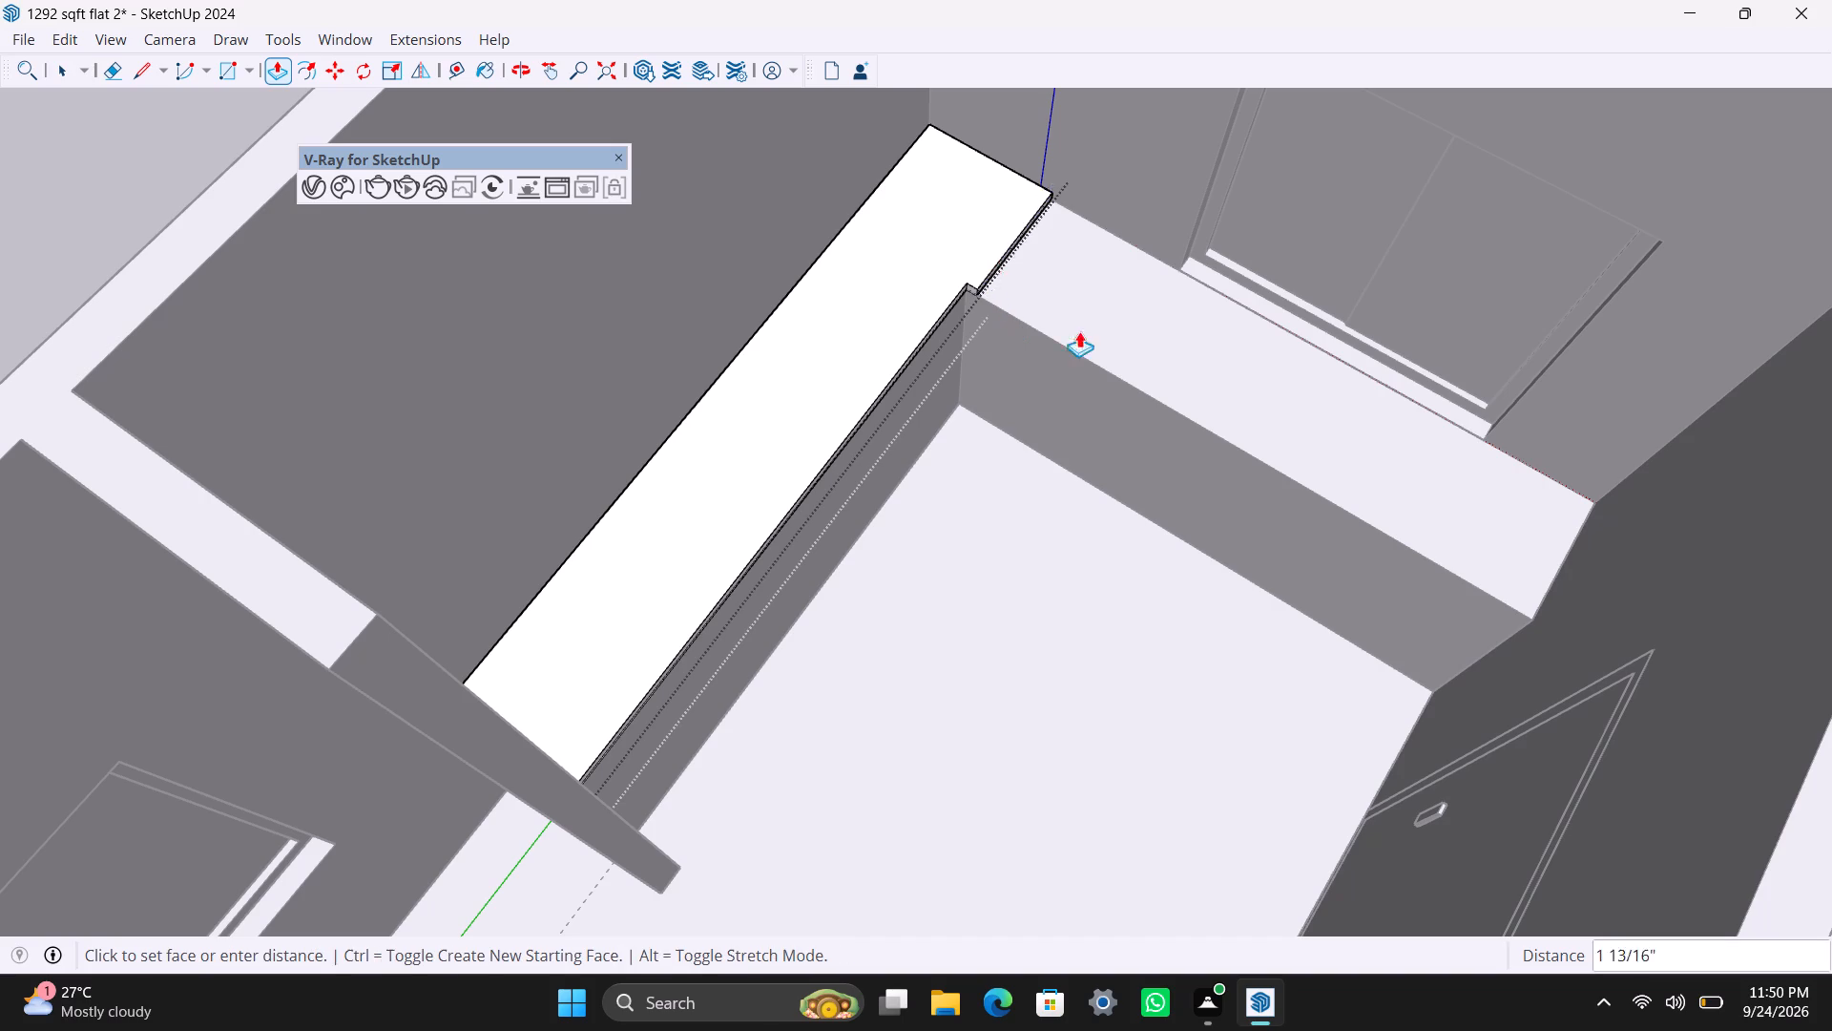
drag(1079, 331, 1581, 556)
key(space)
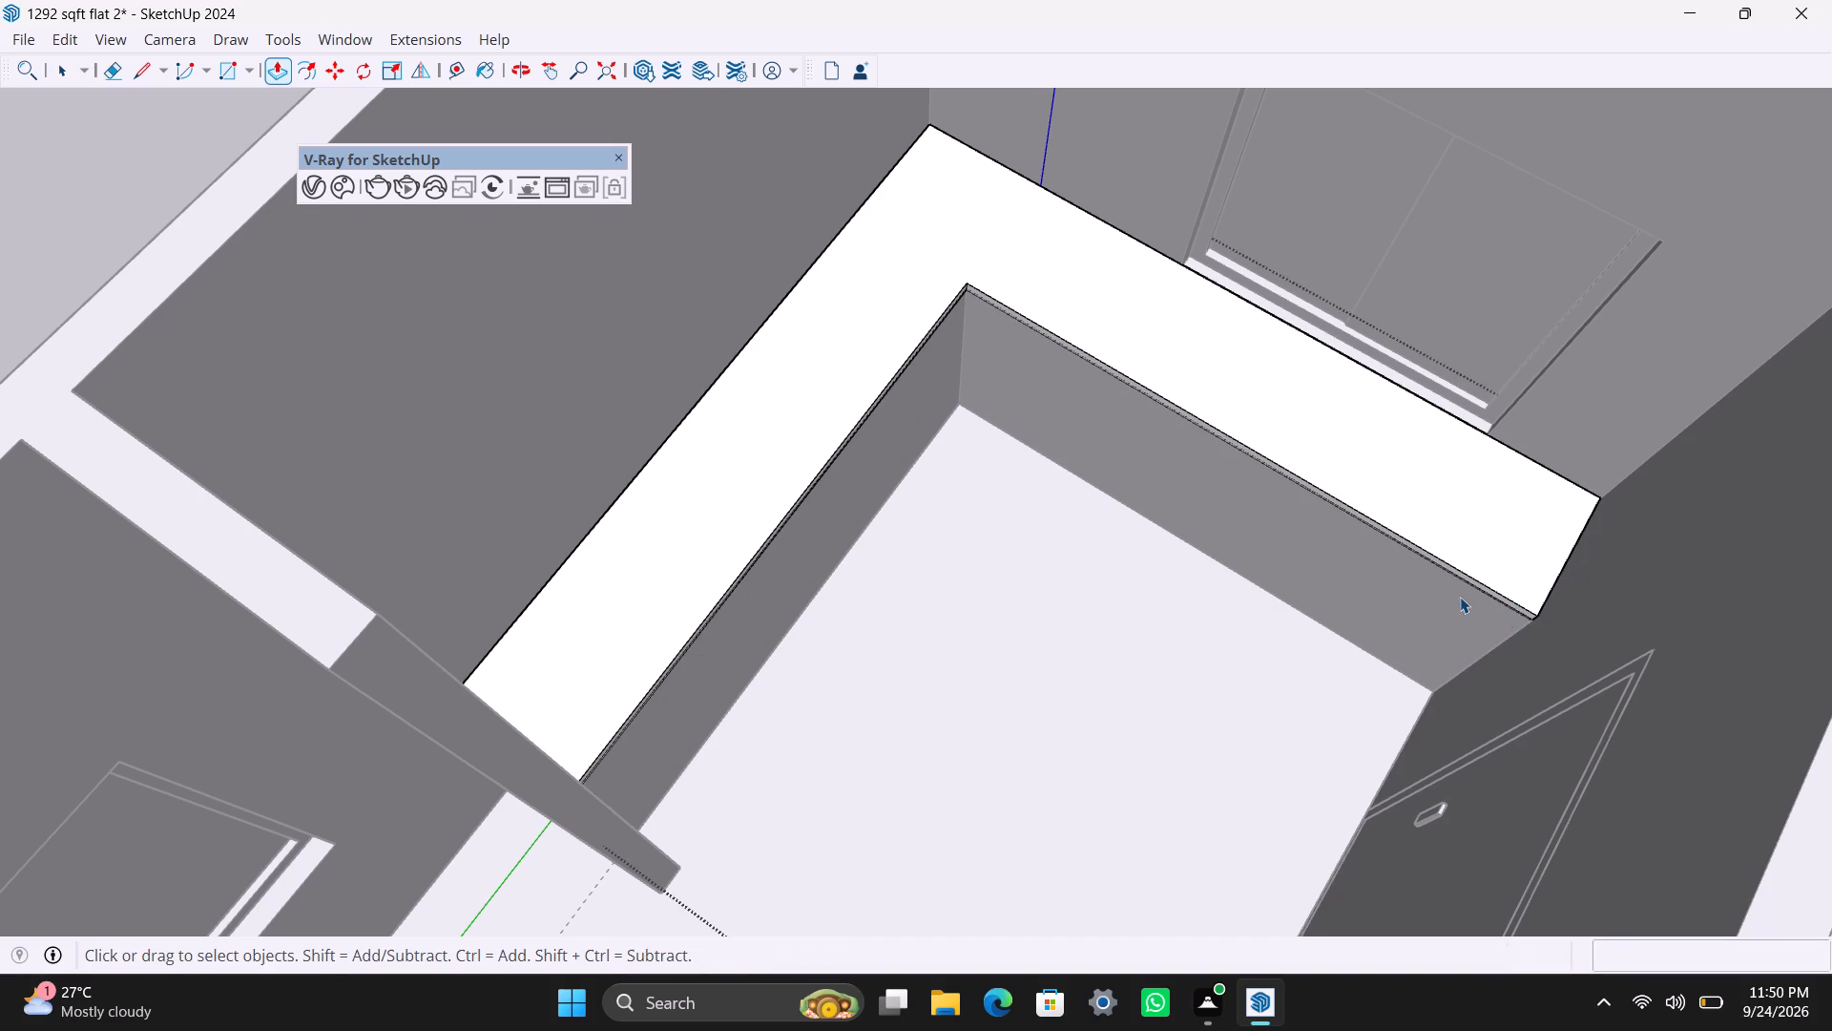
Pull the front face of the countertop's window-wall arm out 2" as an overhang.
scroll(1462, 595, up, 8)
click(1473, 572)
key(p)
click(1475, 572)
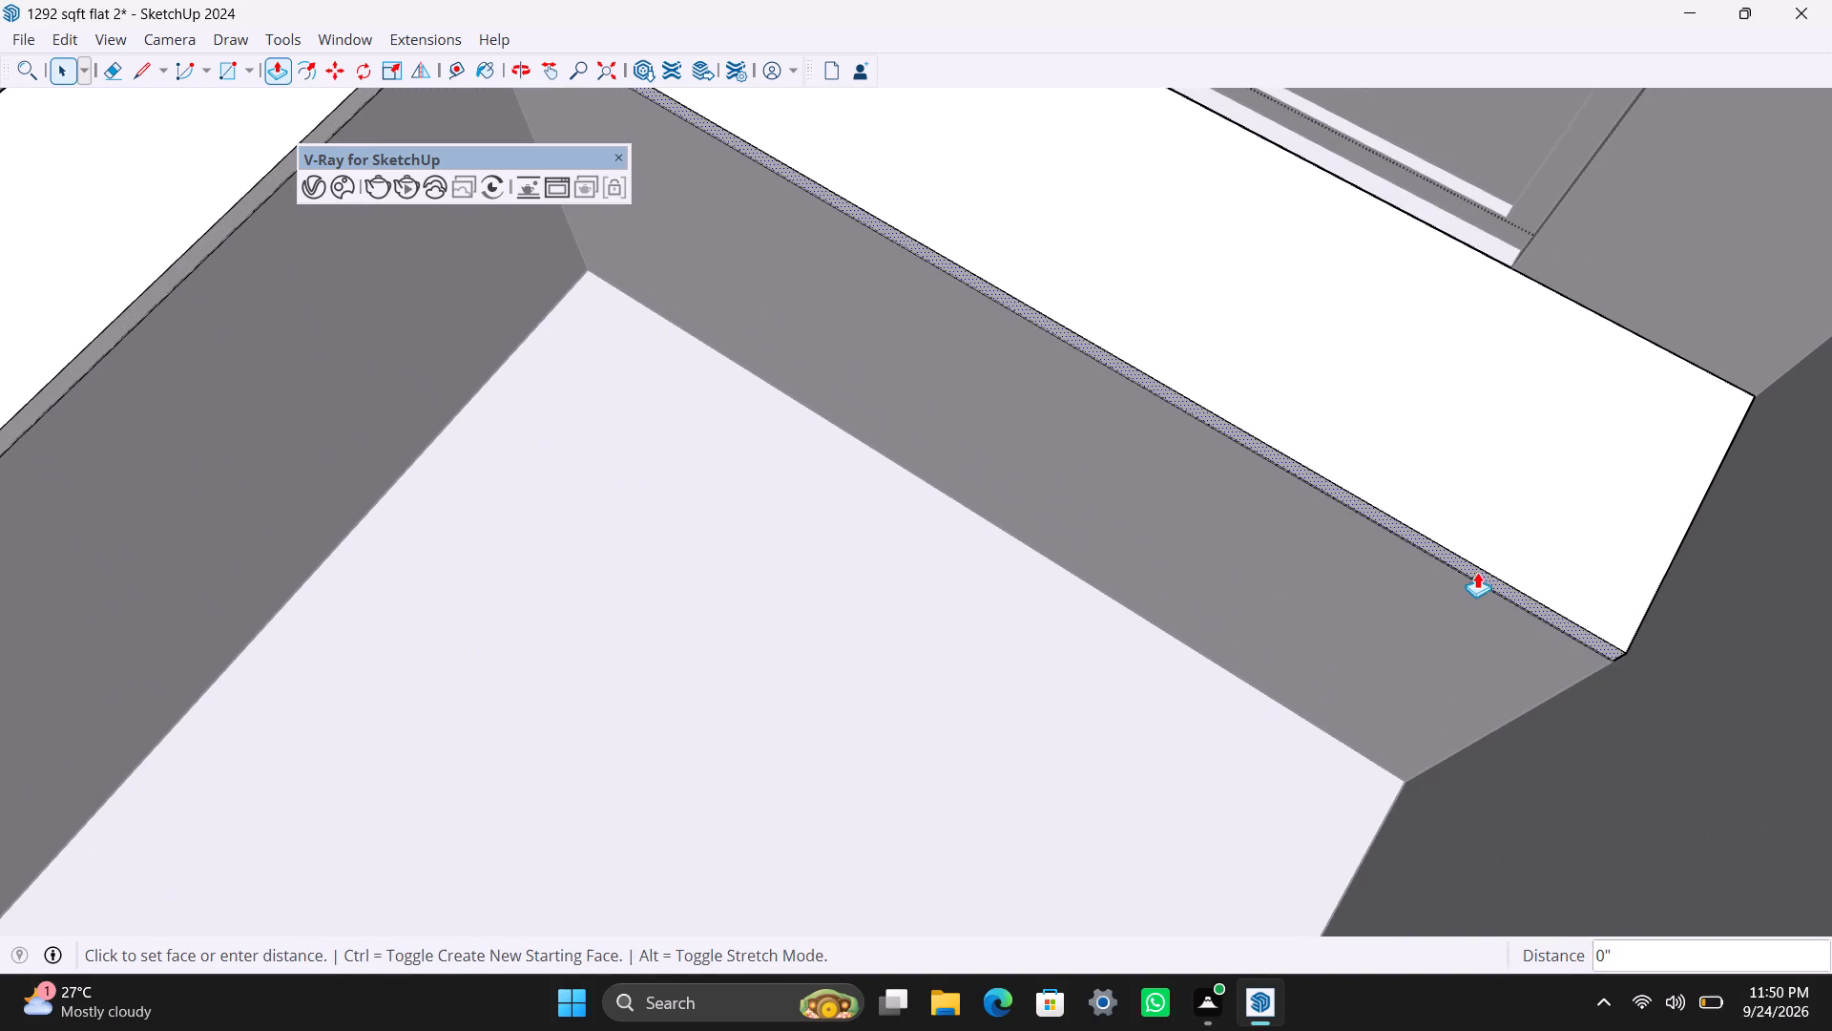
text(2")
key(Return)
key(space)
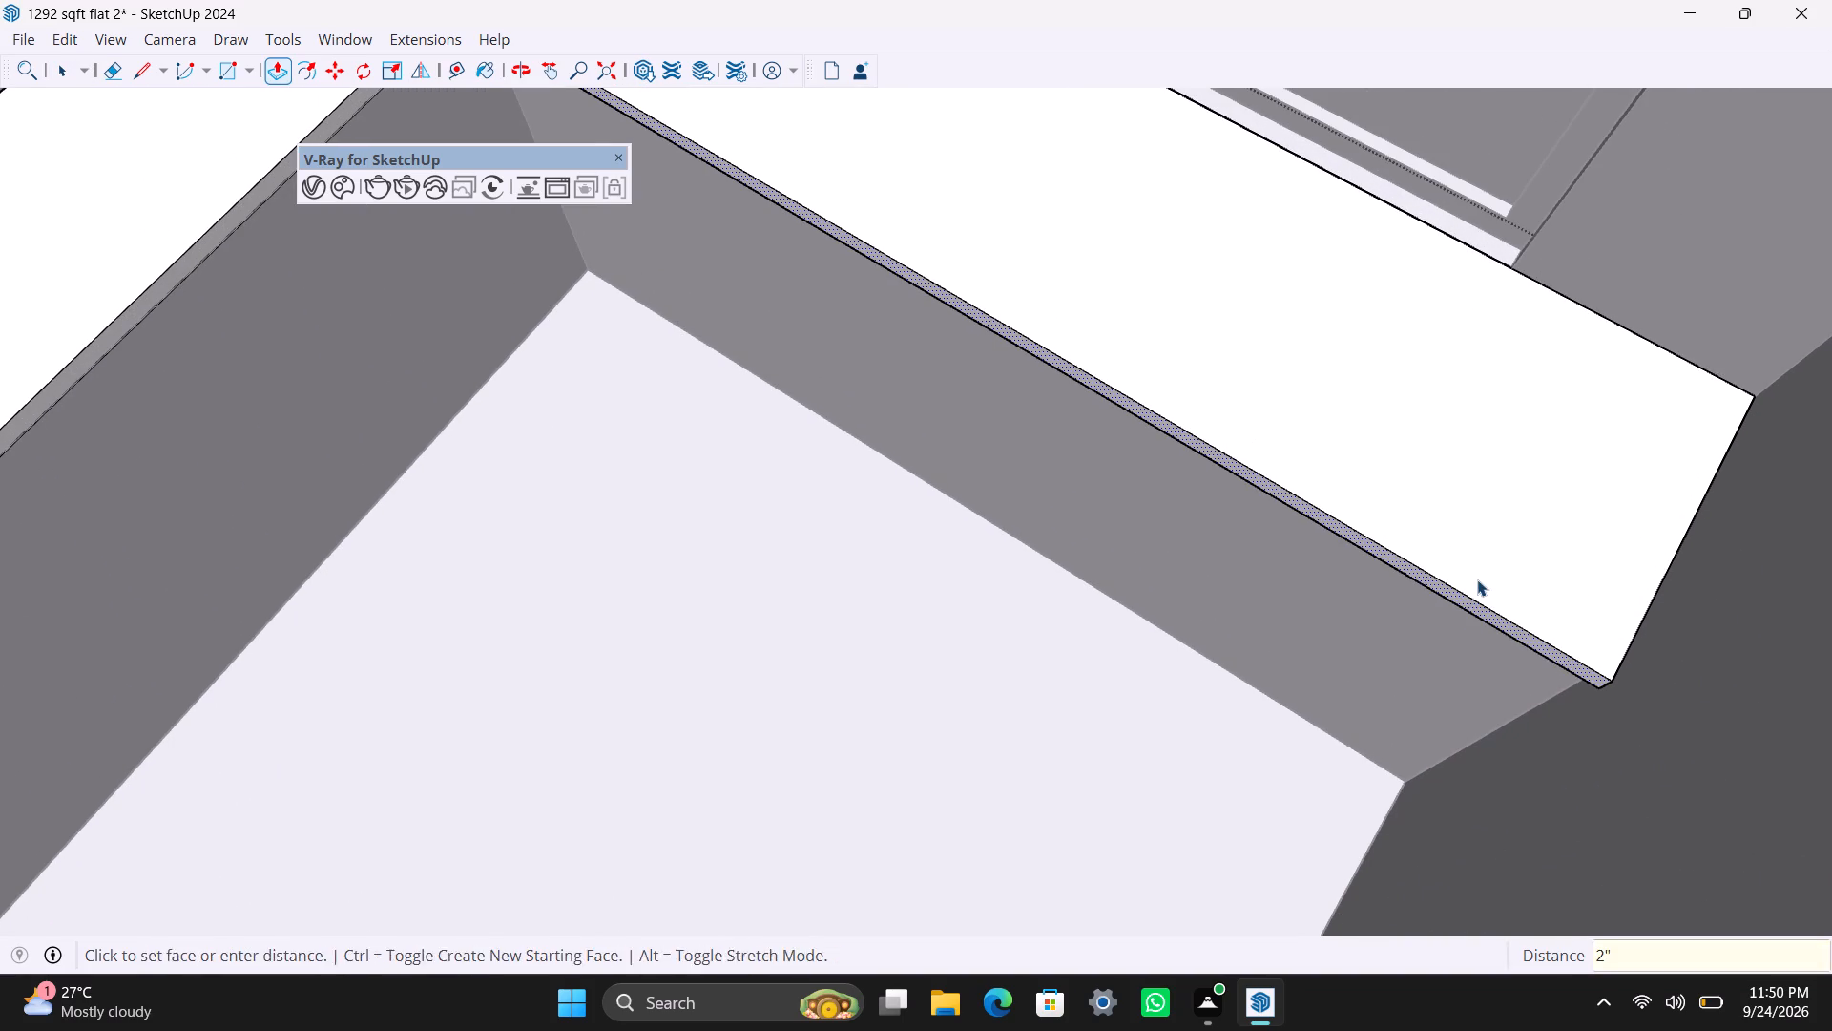
Pull the front face of the countertop's side-wall arm out 2" as a matching overhang.
scroll(1206, 675, down, 7)
middle_drag(1189, 697, 619, 588)
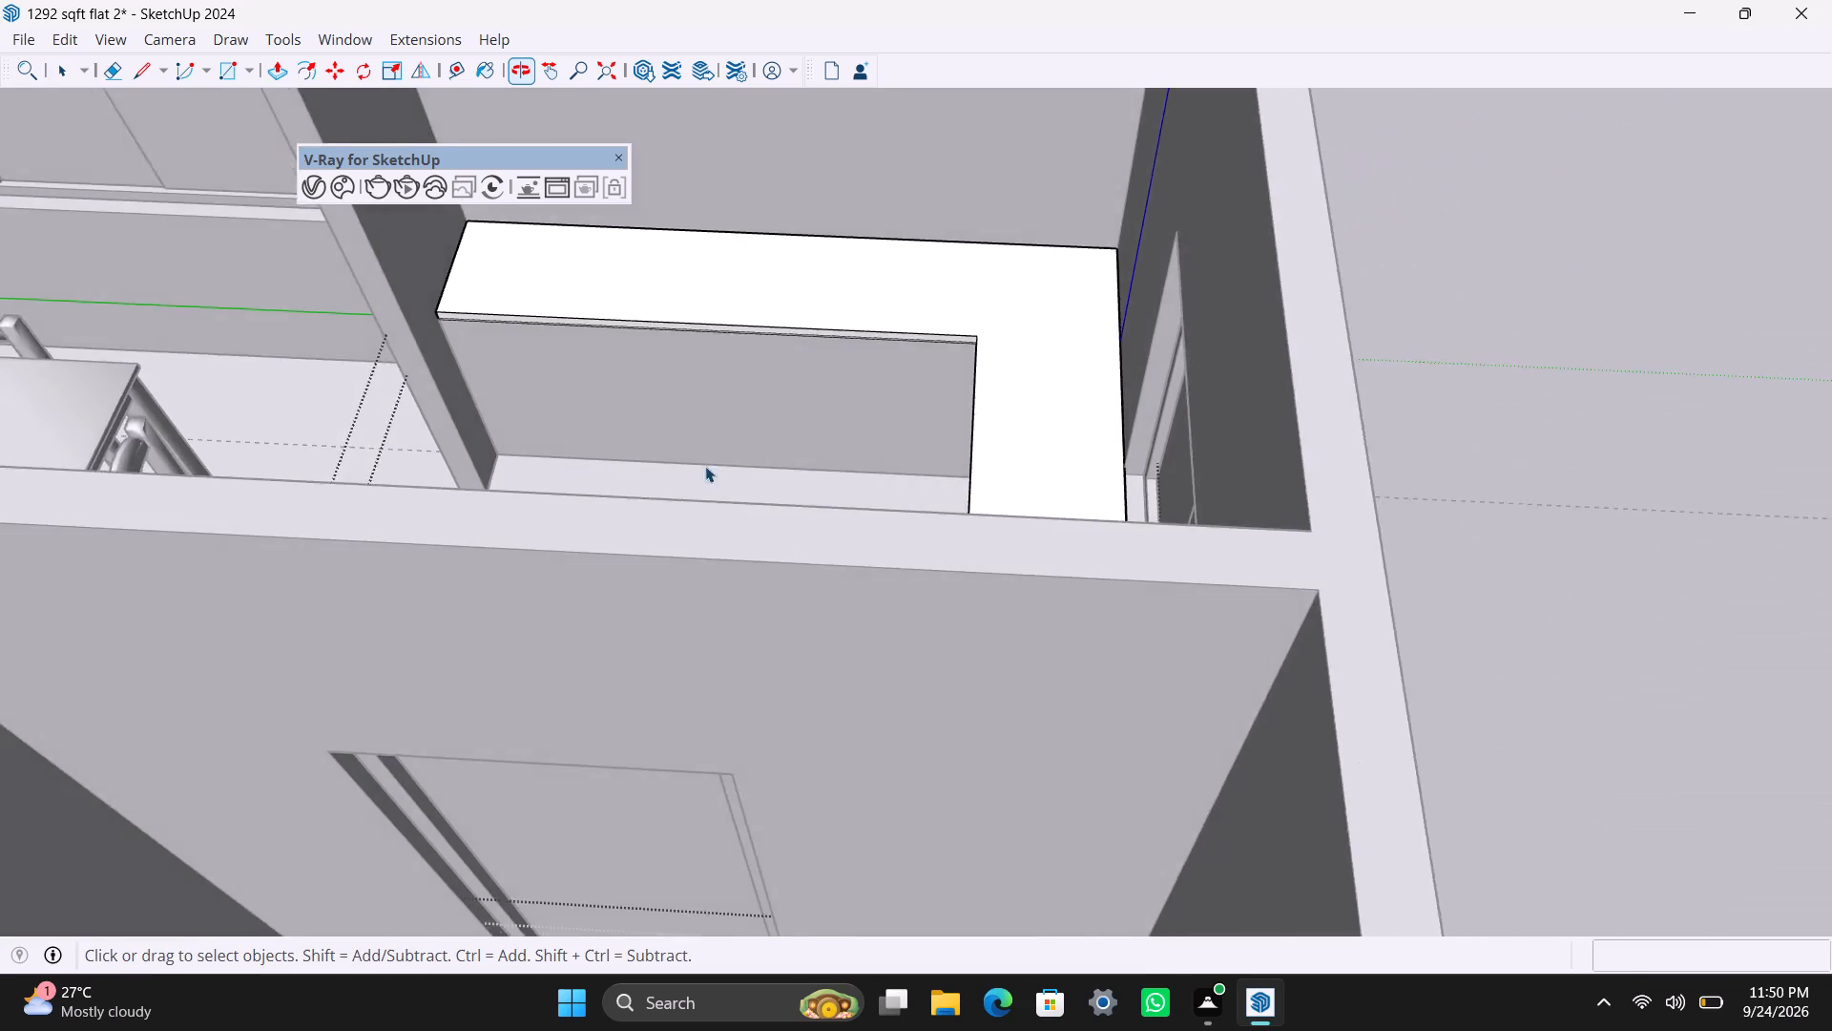
scroll(779, 423, up, 9)
click(974, 285)
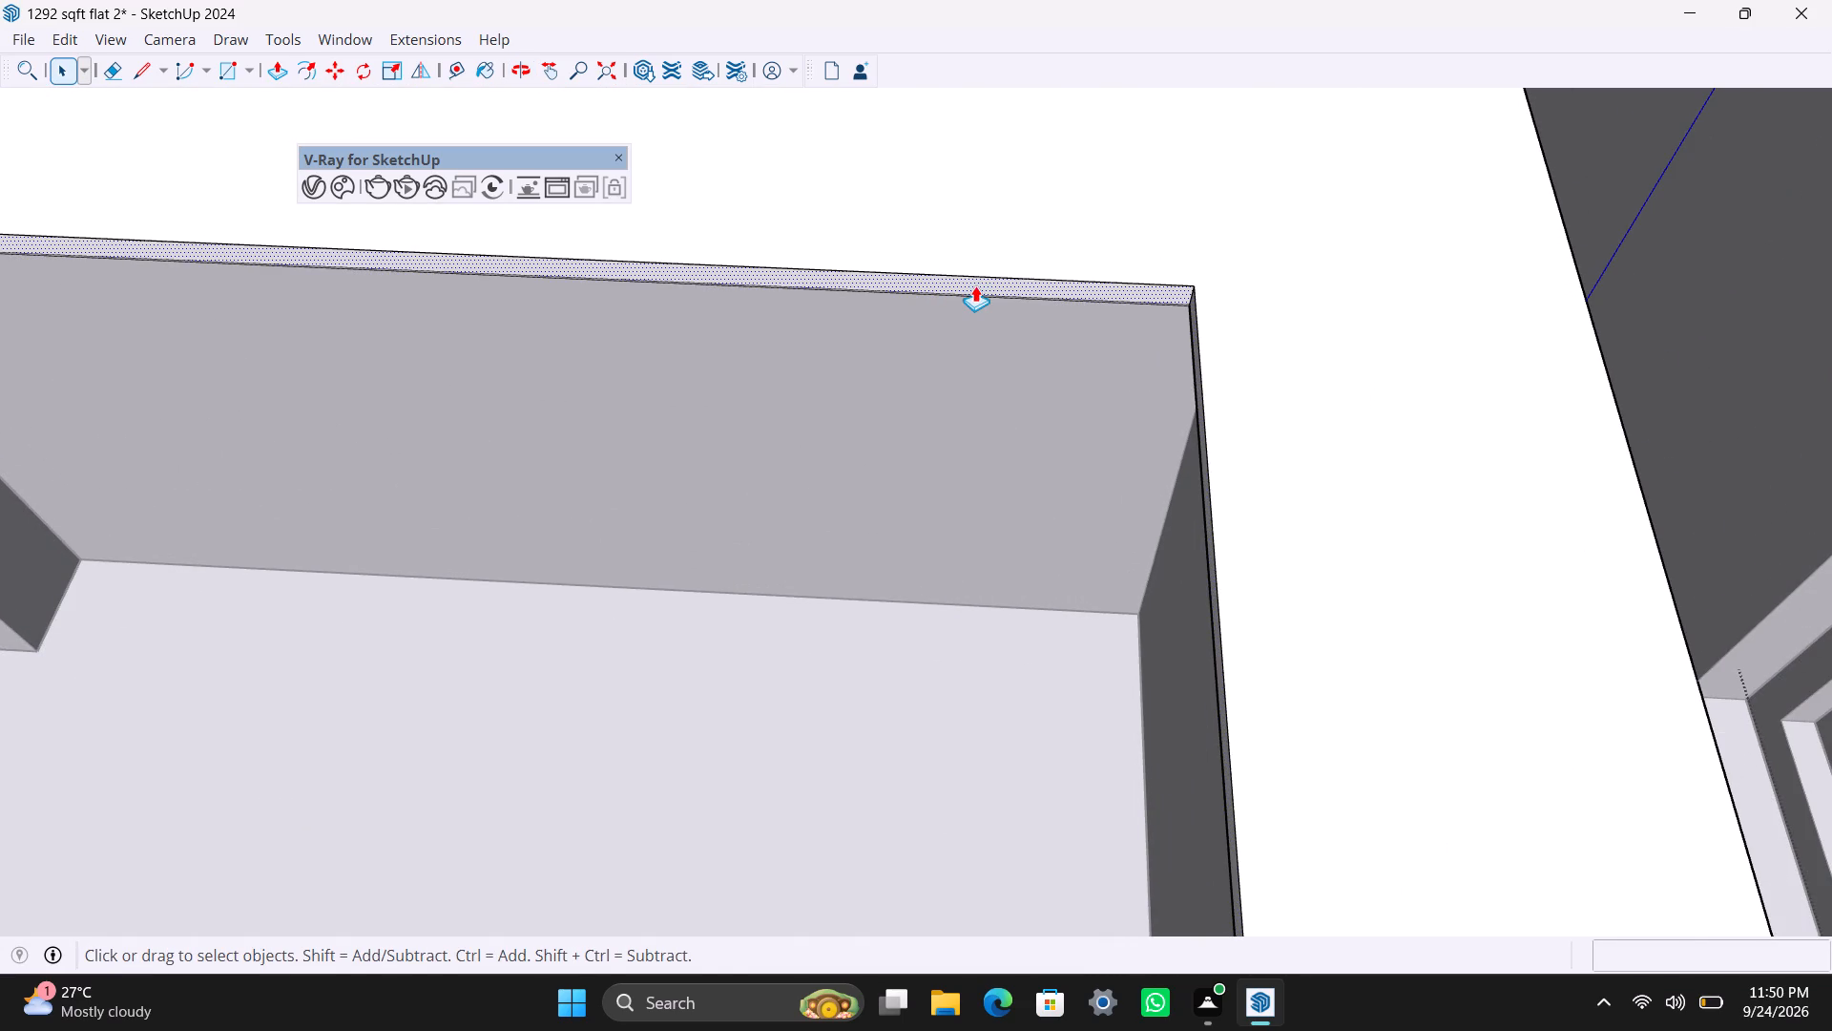
key(p)
drag(975, 285, 979, 295)
text(2")
key(Return)
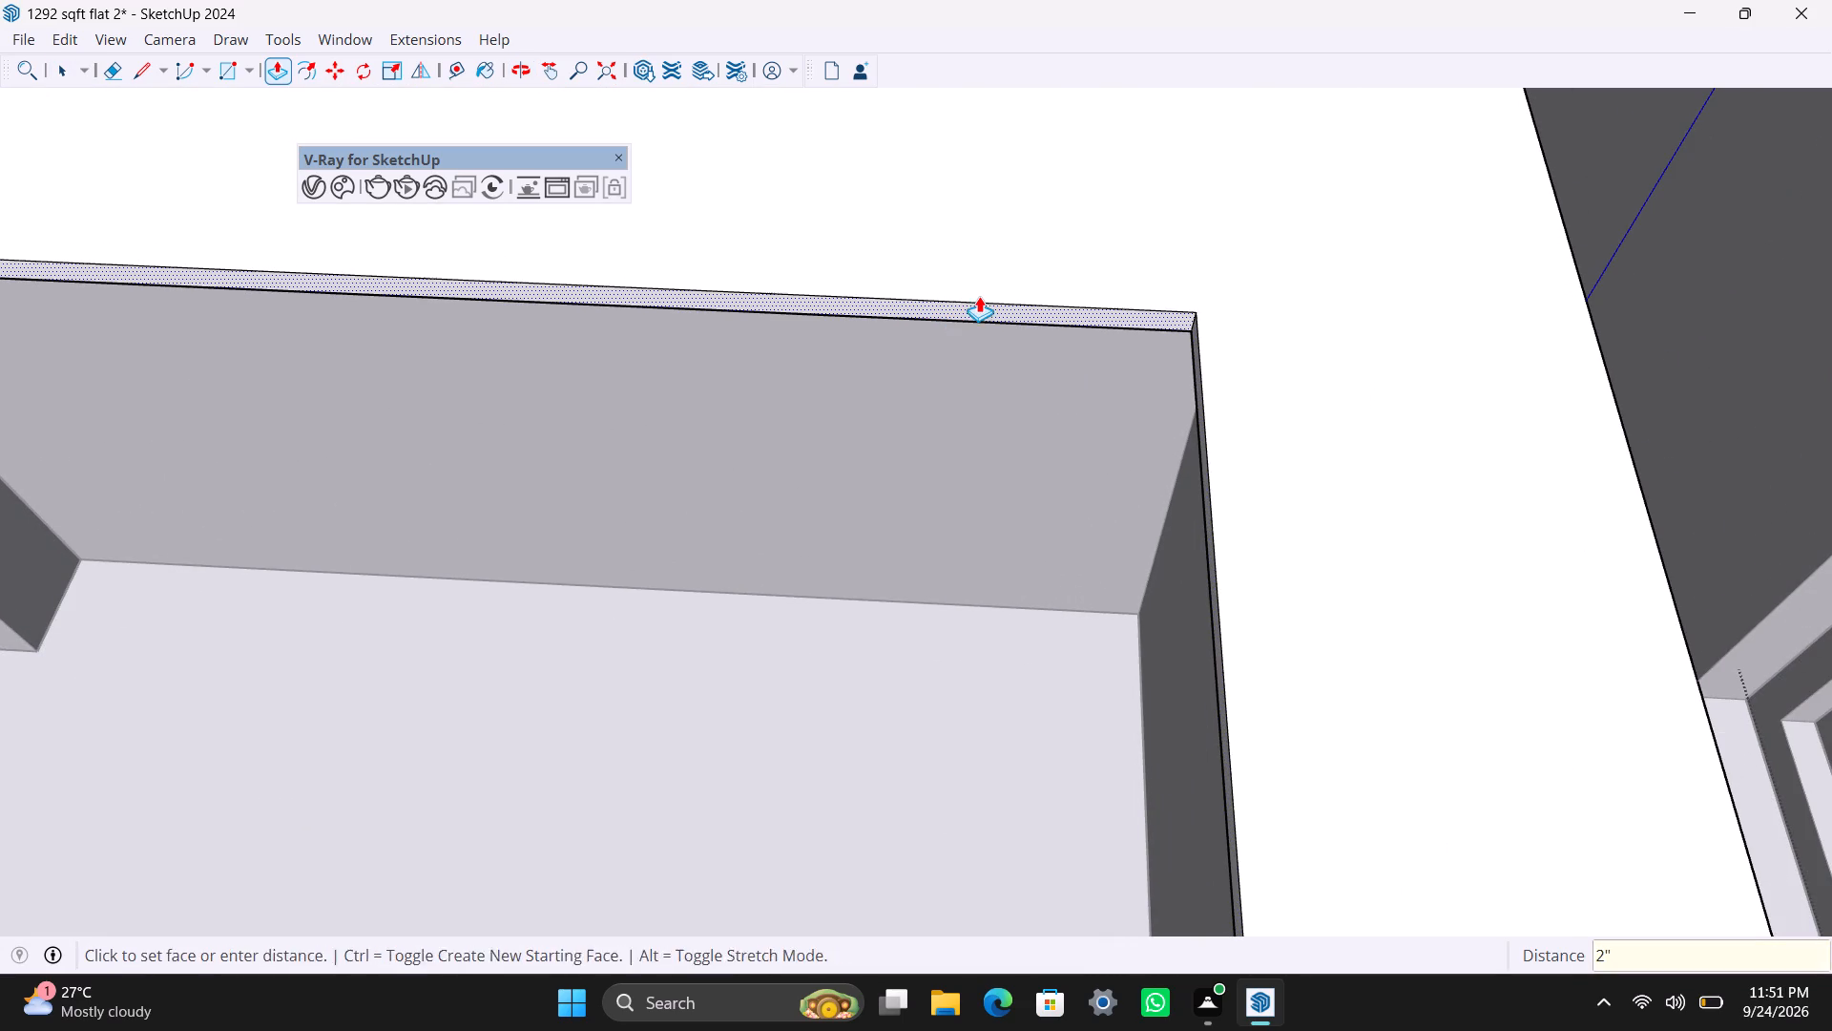
key(space)
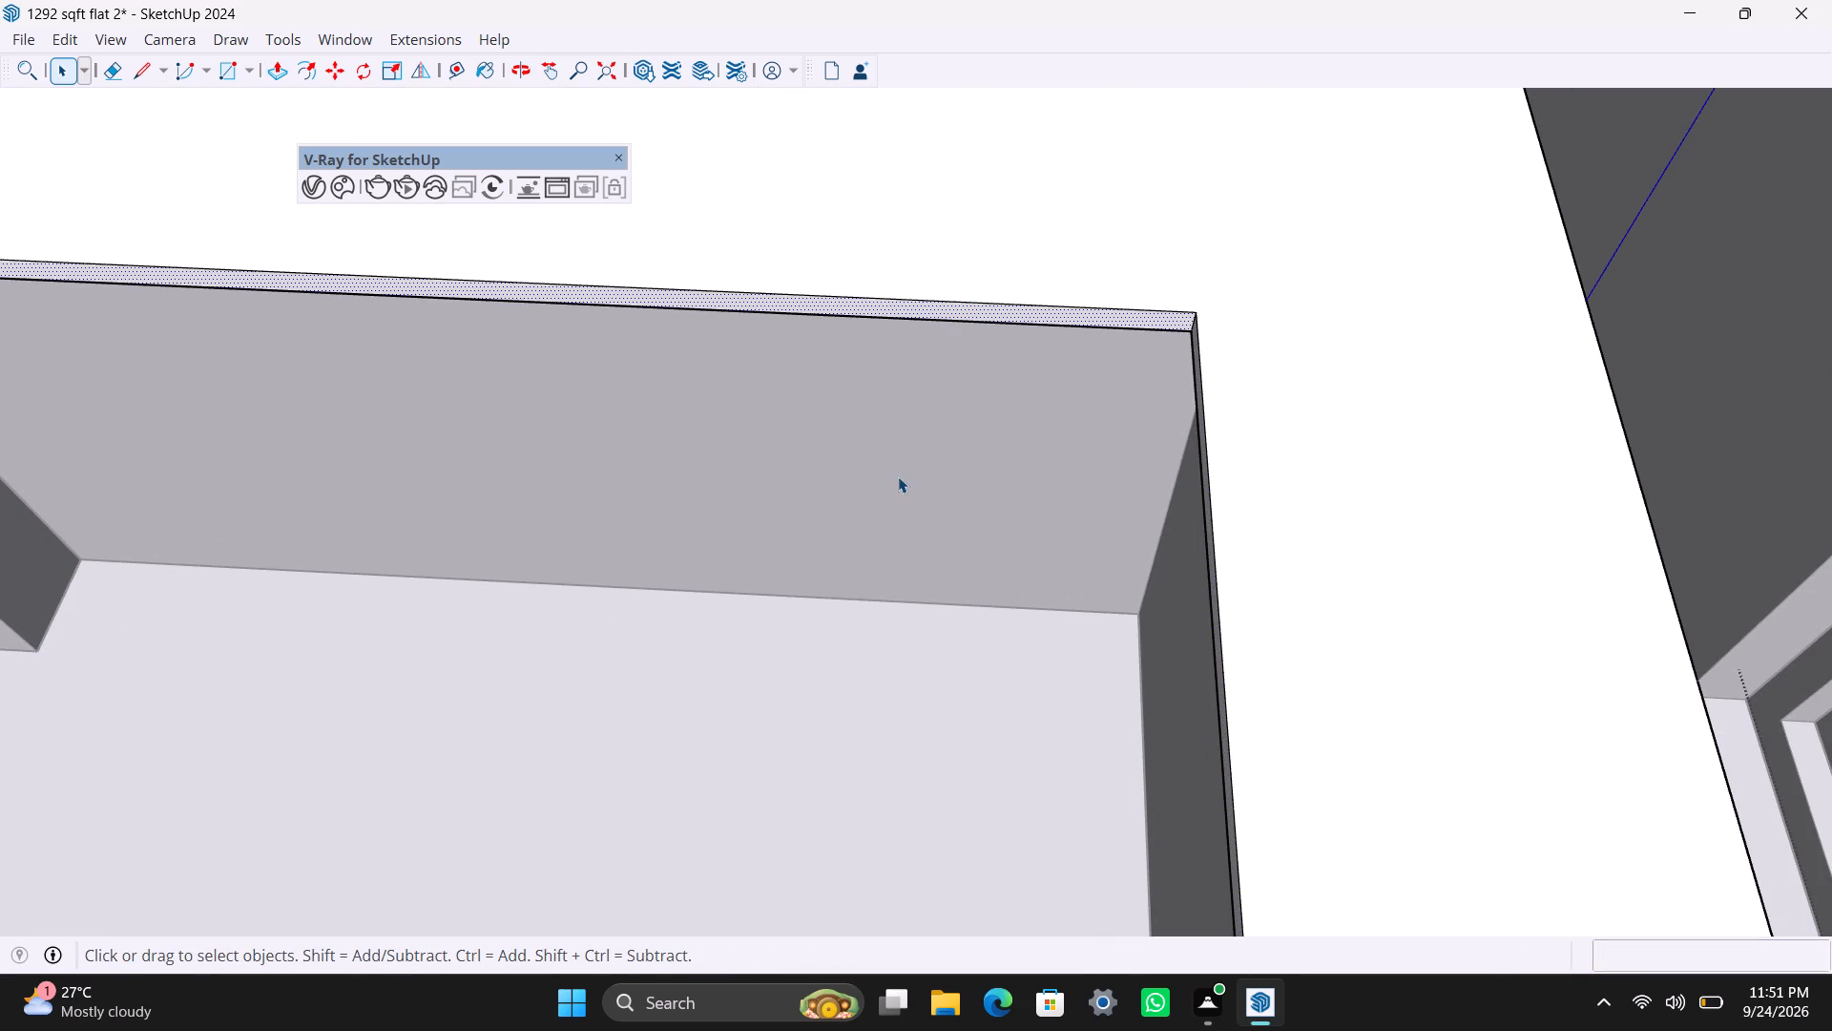
Save the model and close the countertop group.
scroll(902, 475, down, 10)
key(ctrl+s)
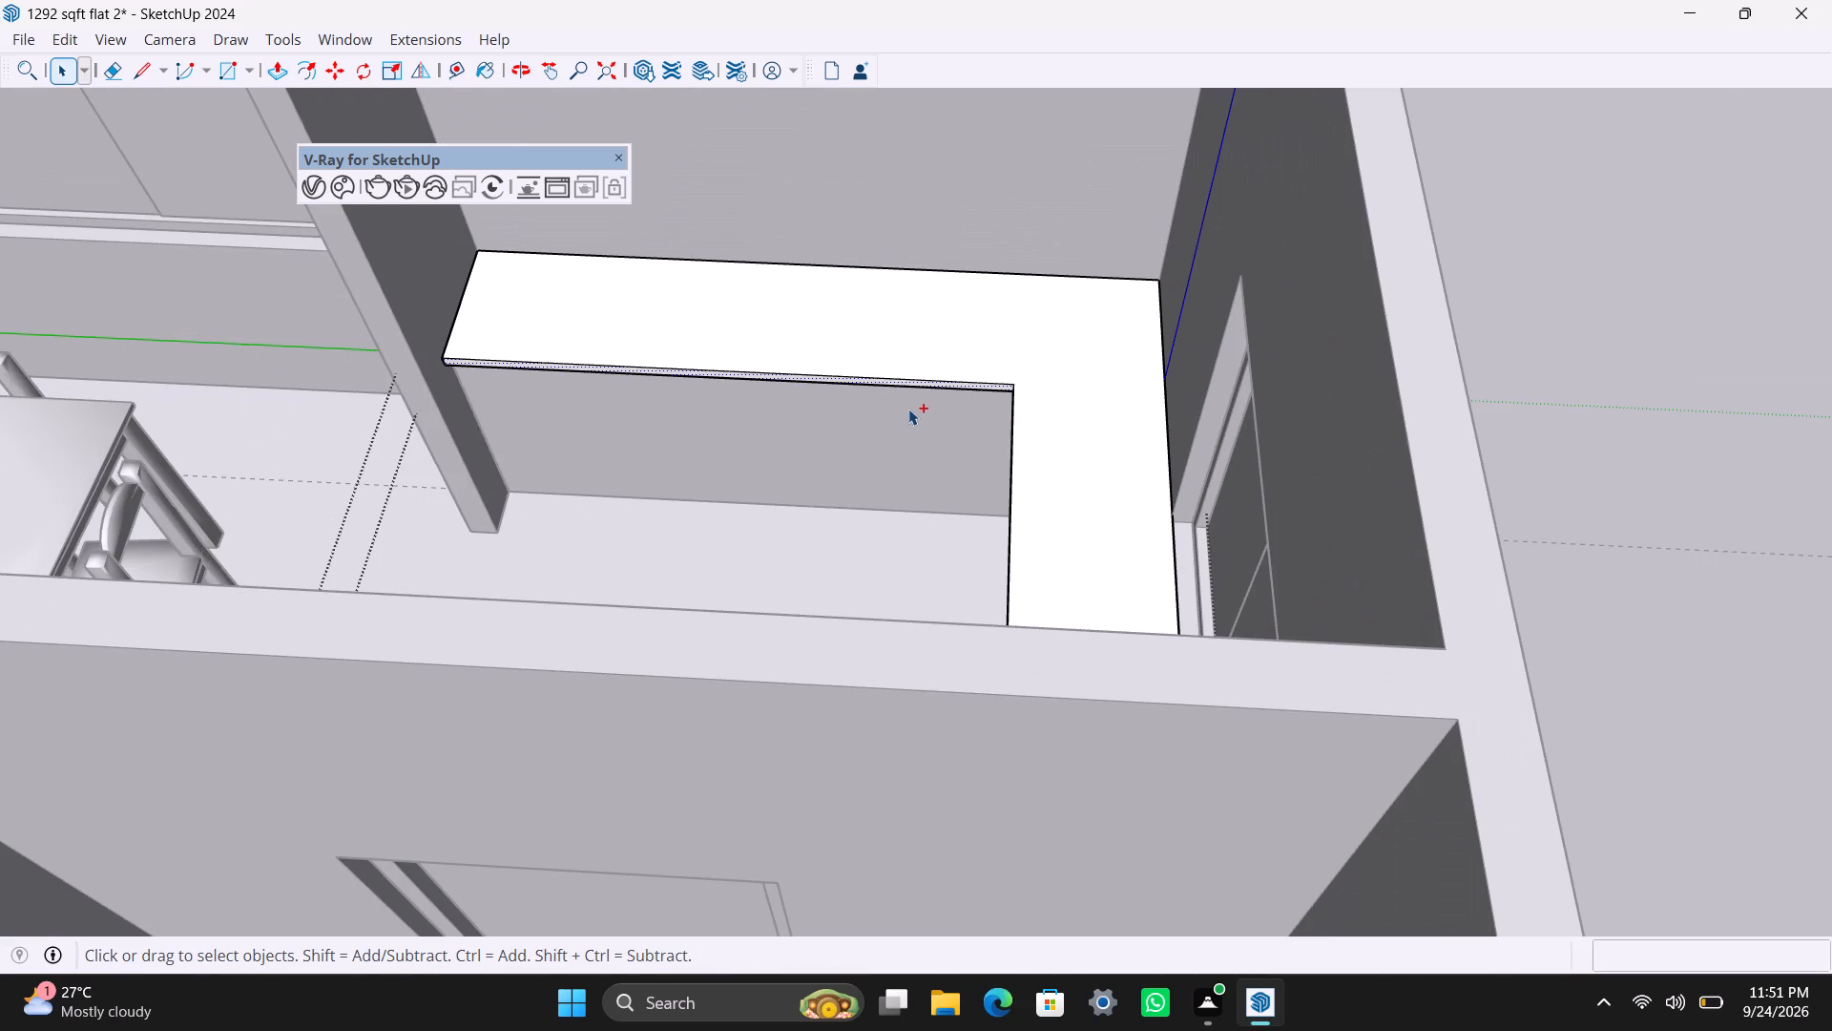
key(space)
click(1494, 268)
double_click(1474, 311)
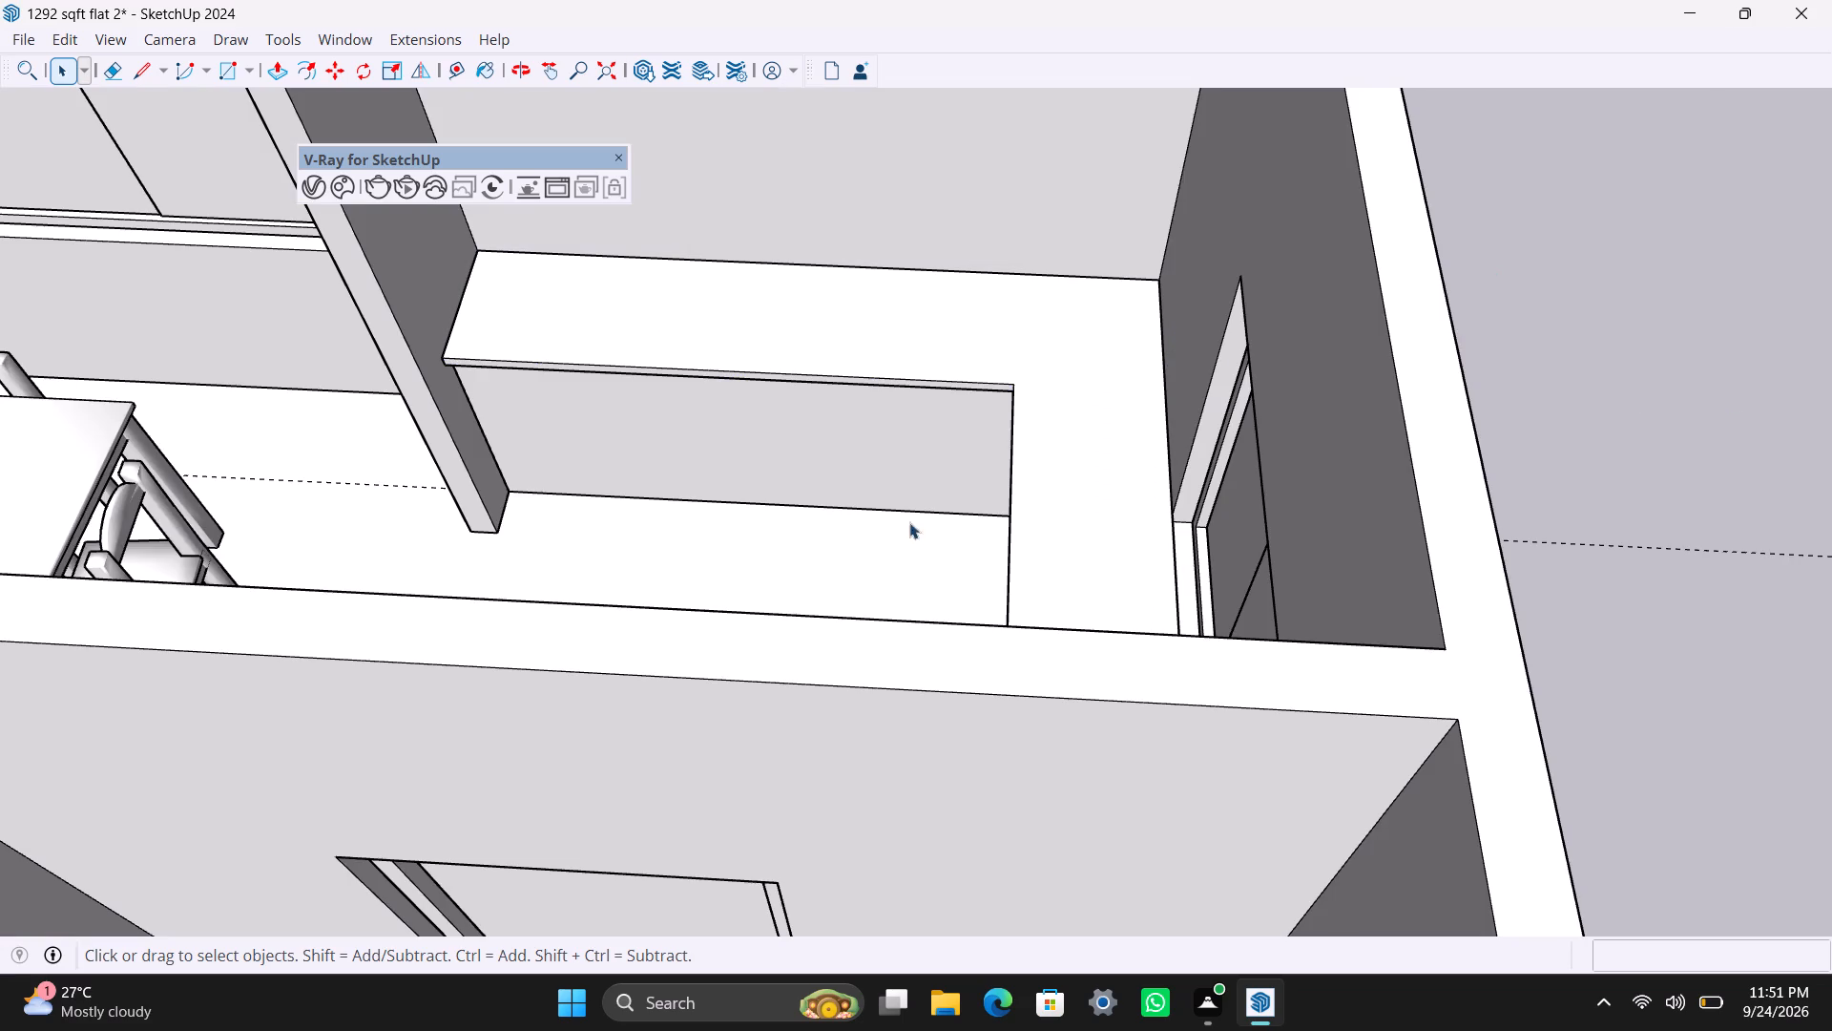
Search the online Chaos Cosmos library for a fridge and download the Fridge 143 008 asset.
scroll(821, 520, down, 4)
shift+middle_drag(814, 520, 1080, 454)
scroll(942, 472, up, 2)
scroll(793, 430, down, 3)
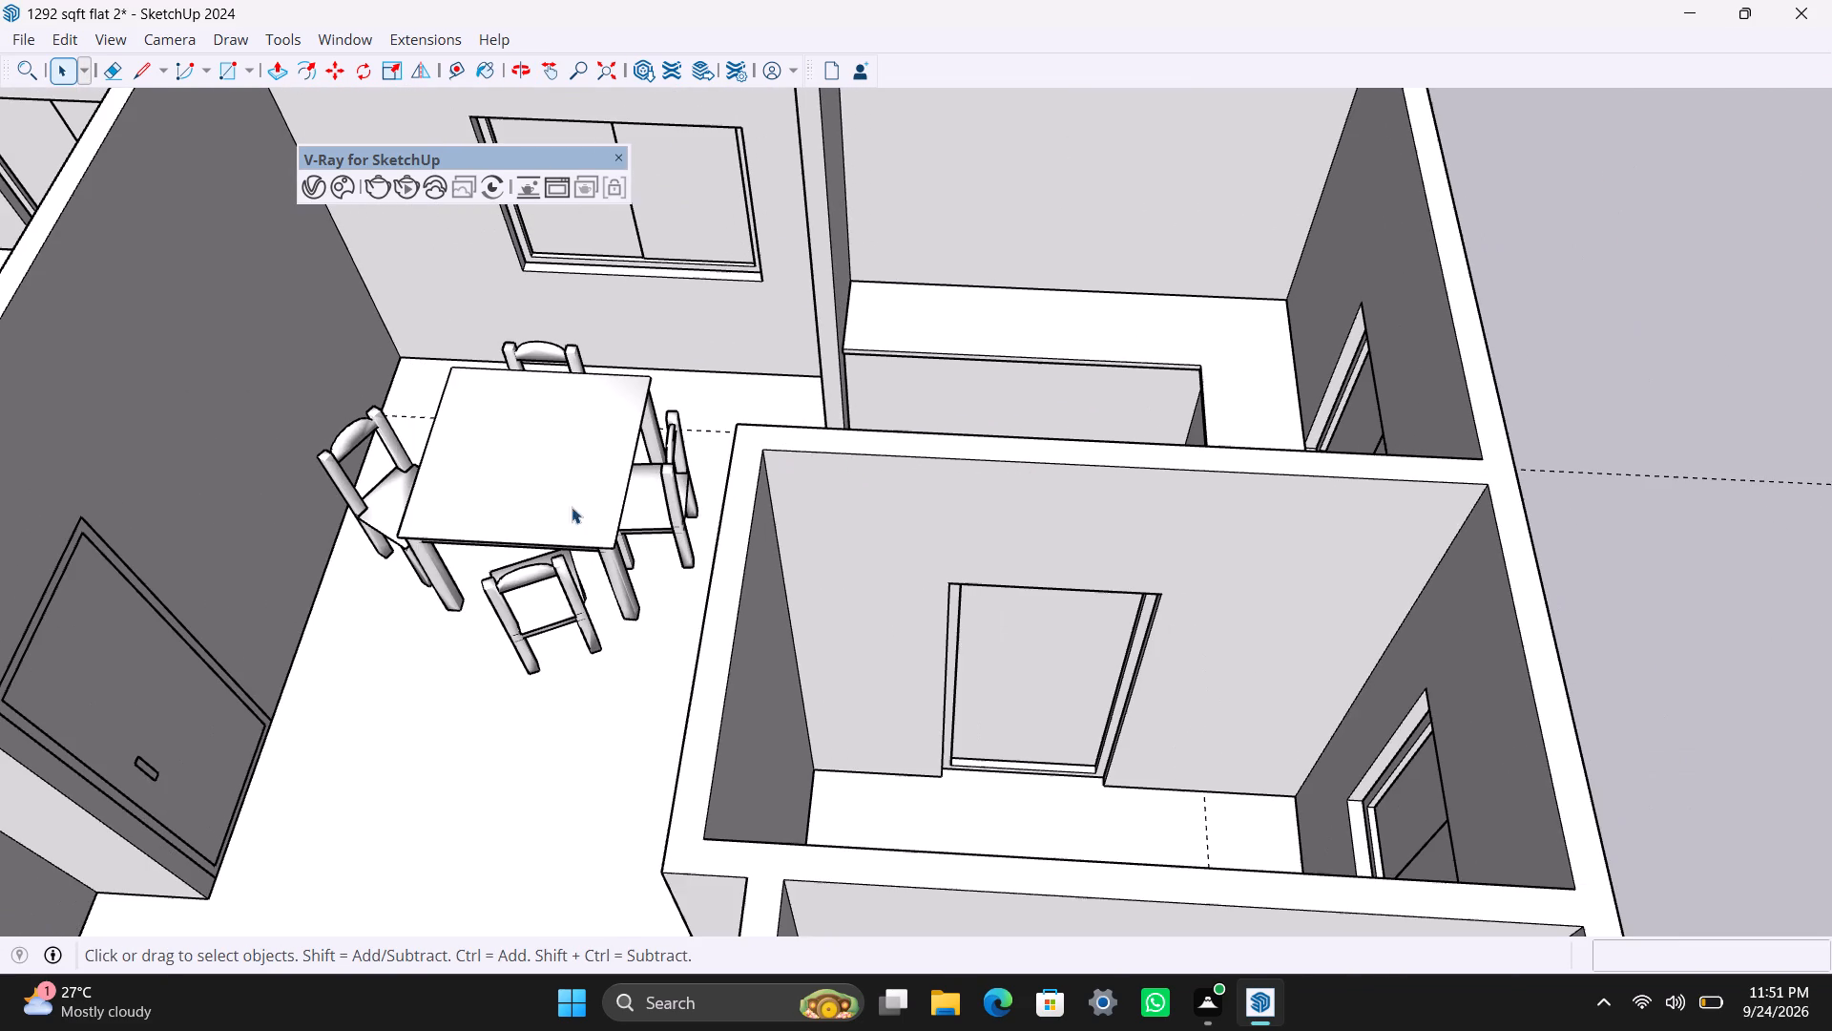
click(342, 177)
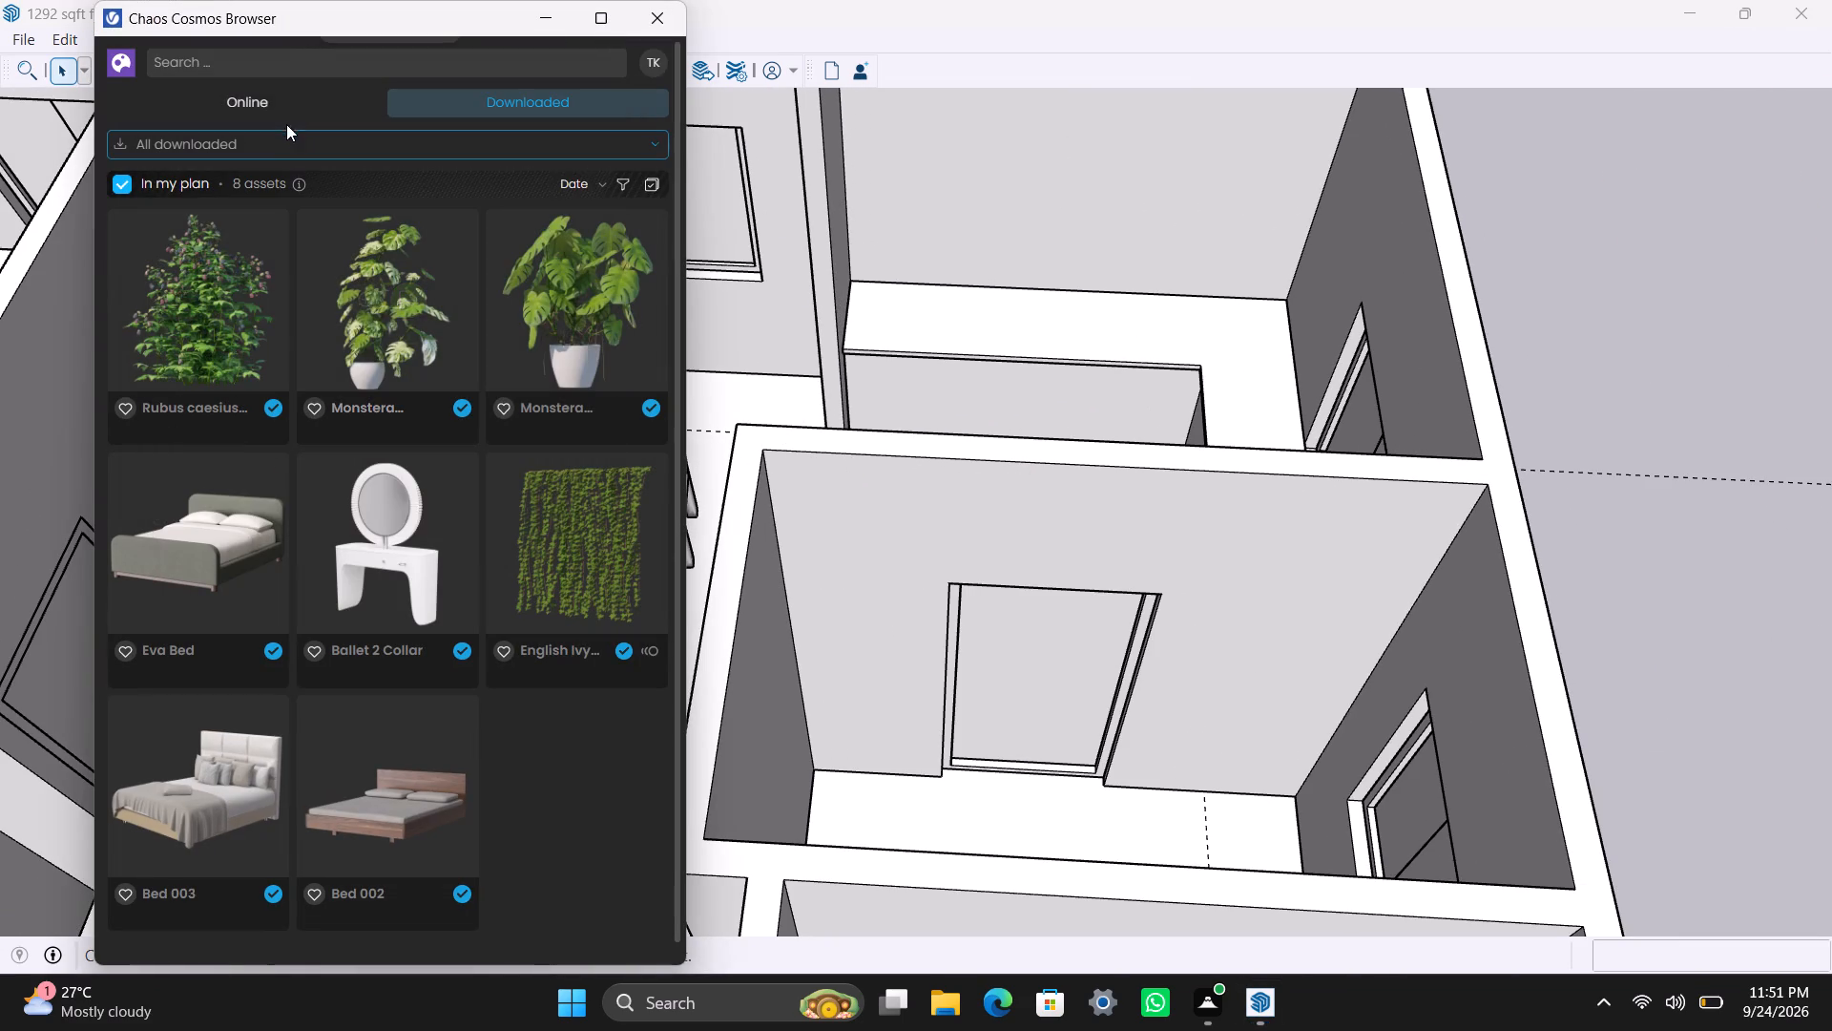
click(280, 105)
drag(252, 61, 148, 75)
text(fr)
key(i)
key(d)
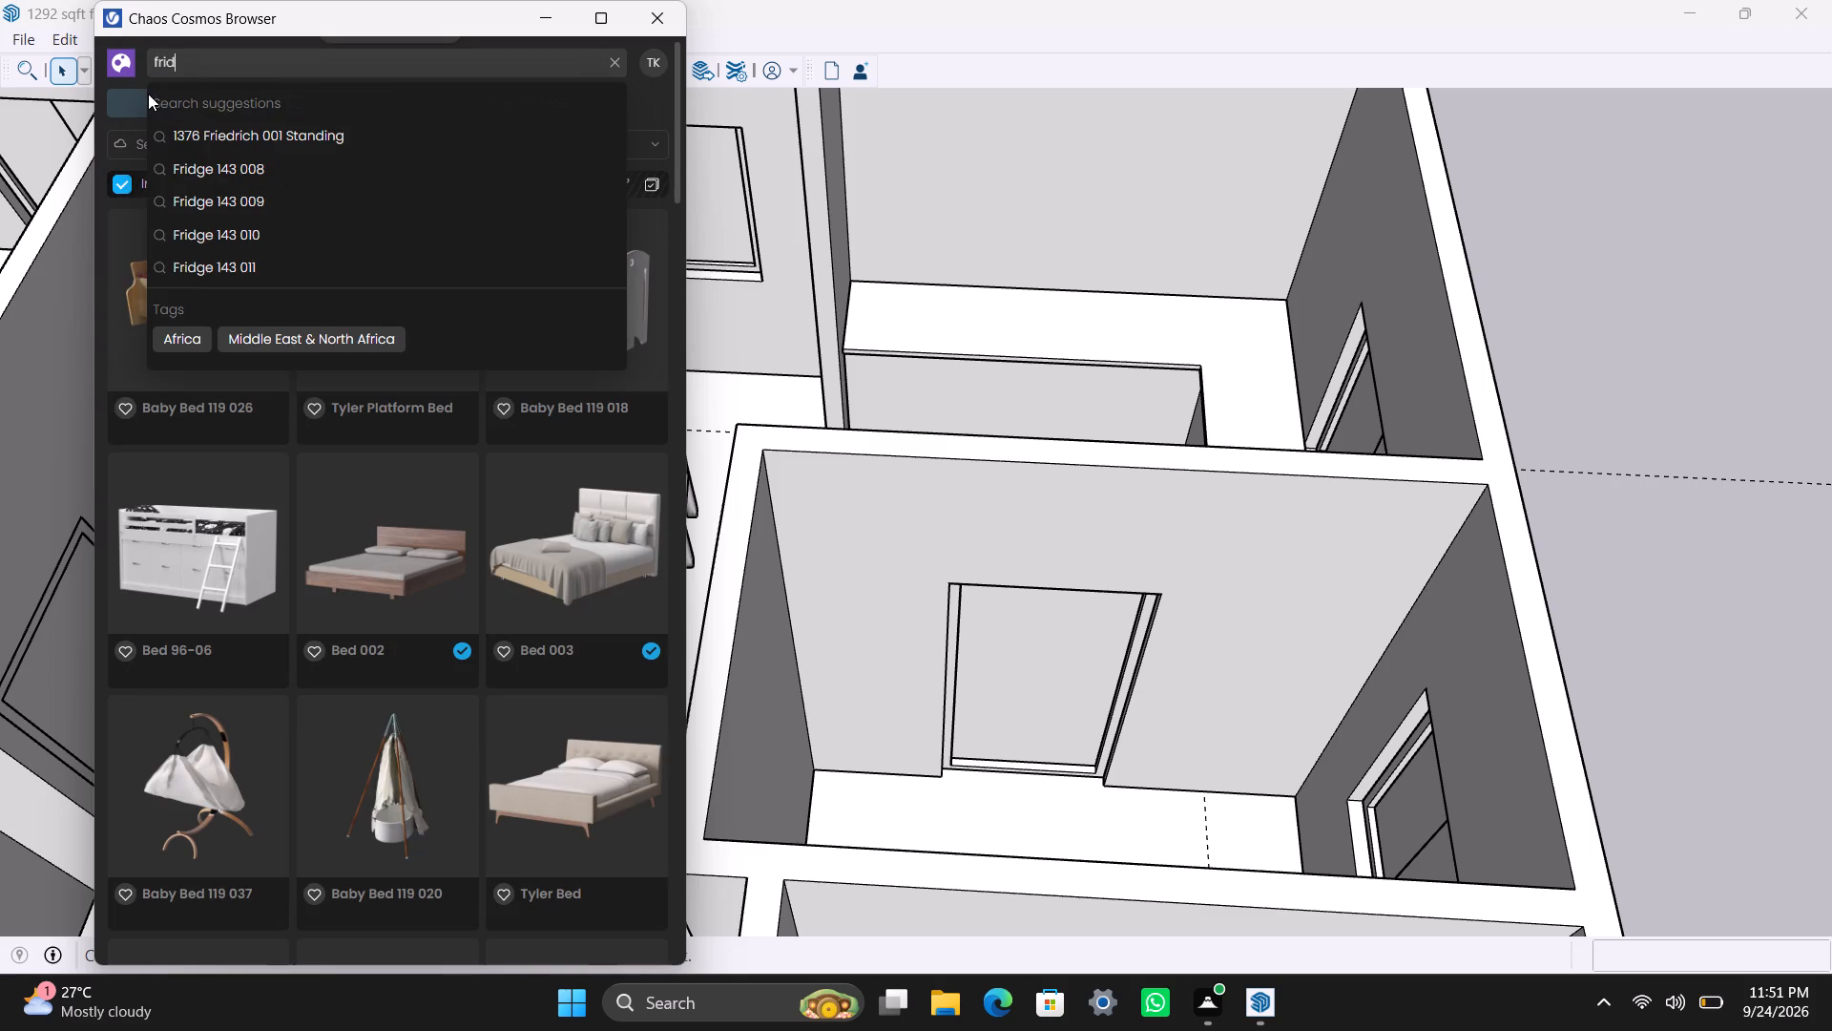
click(216, 138)
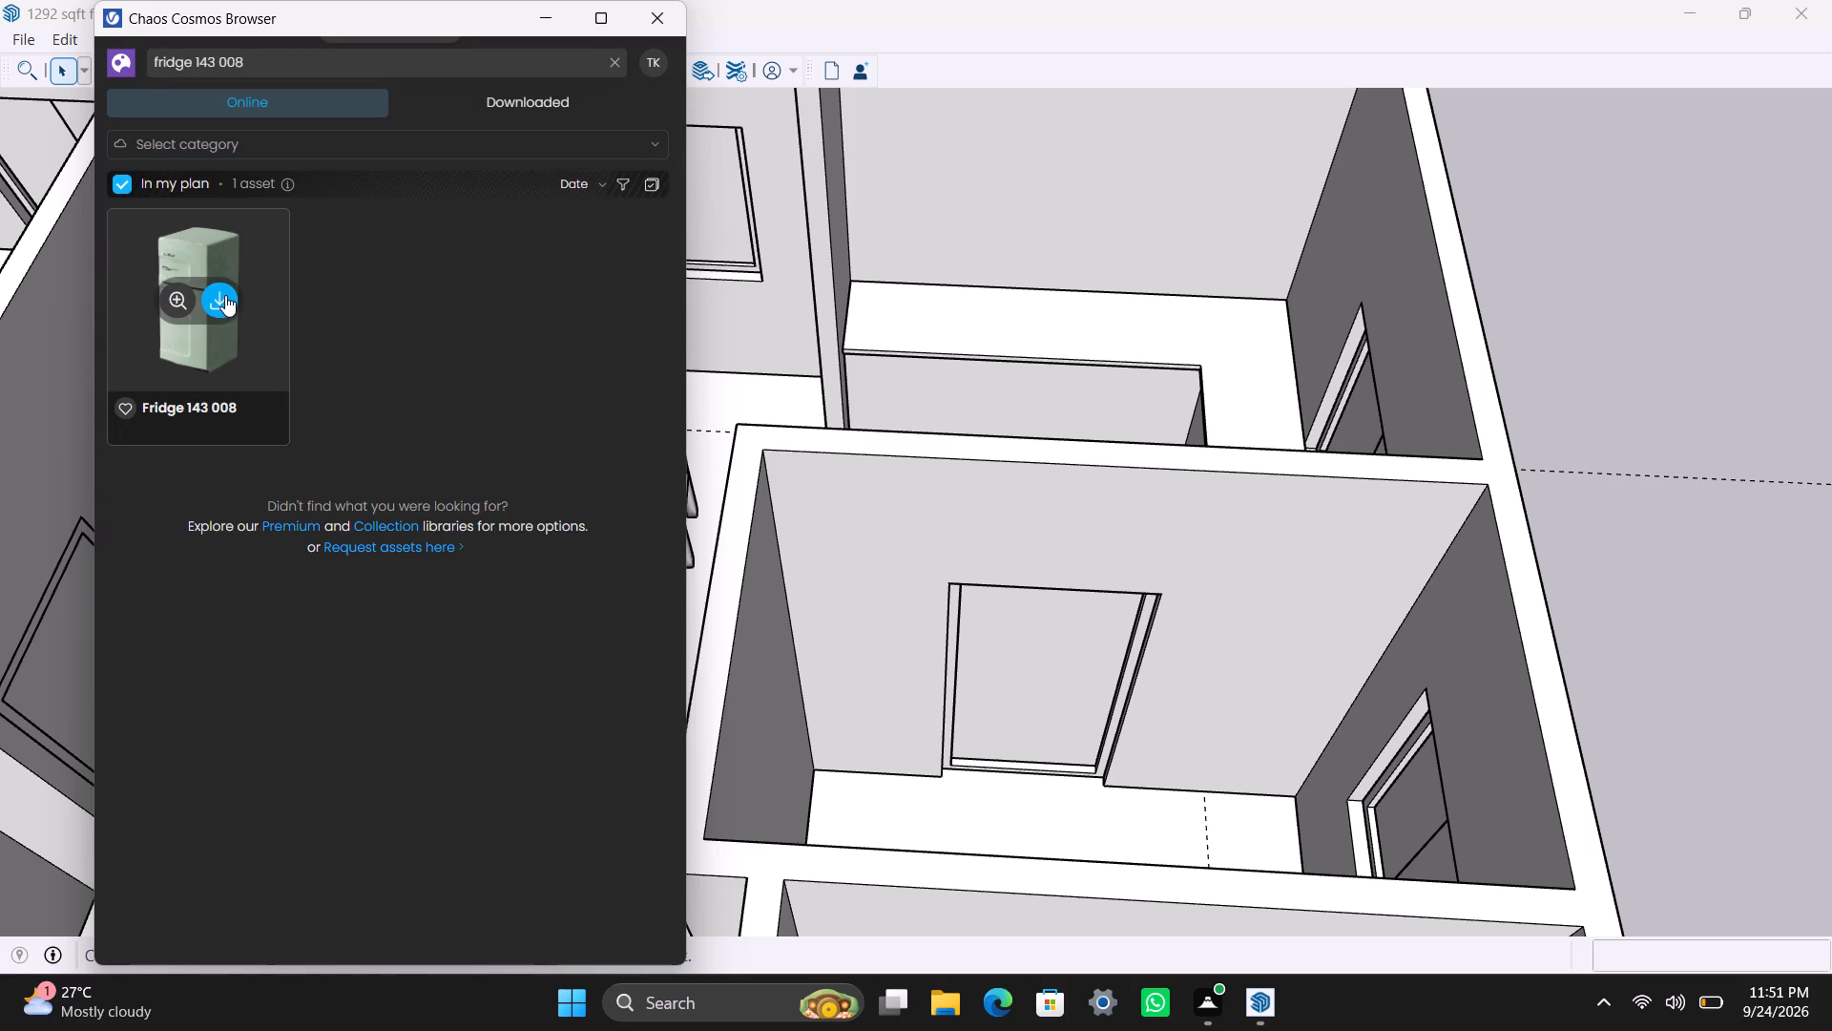
click(225, 295)
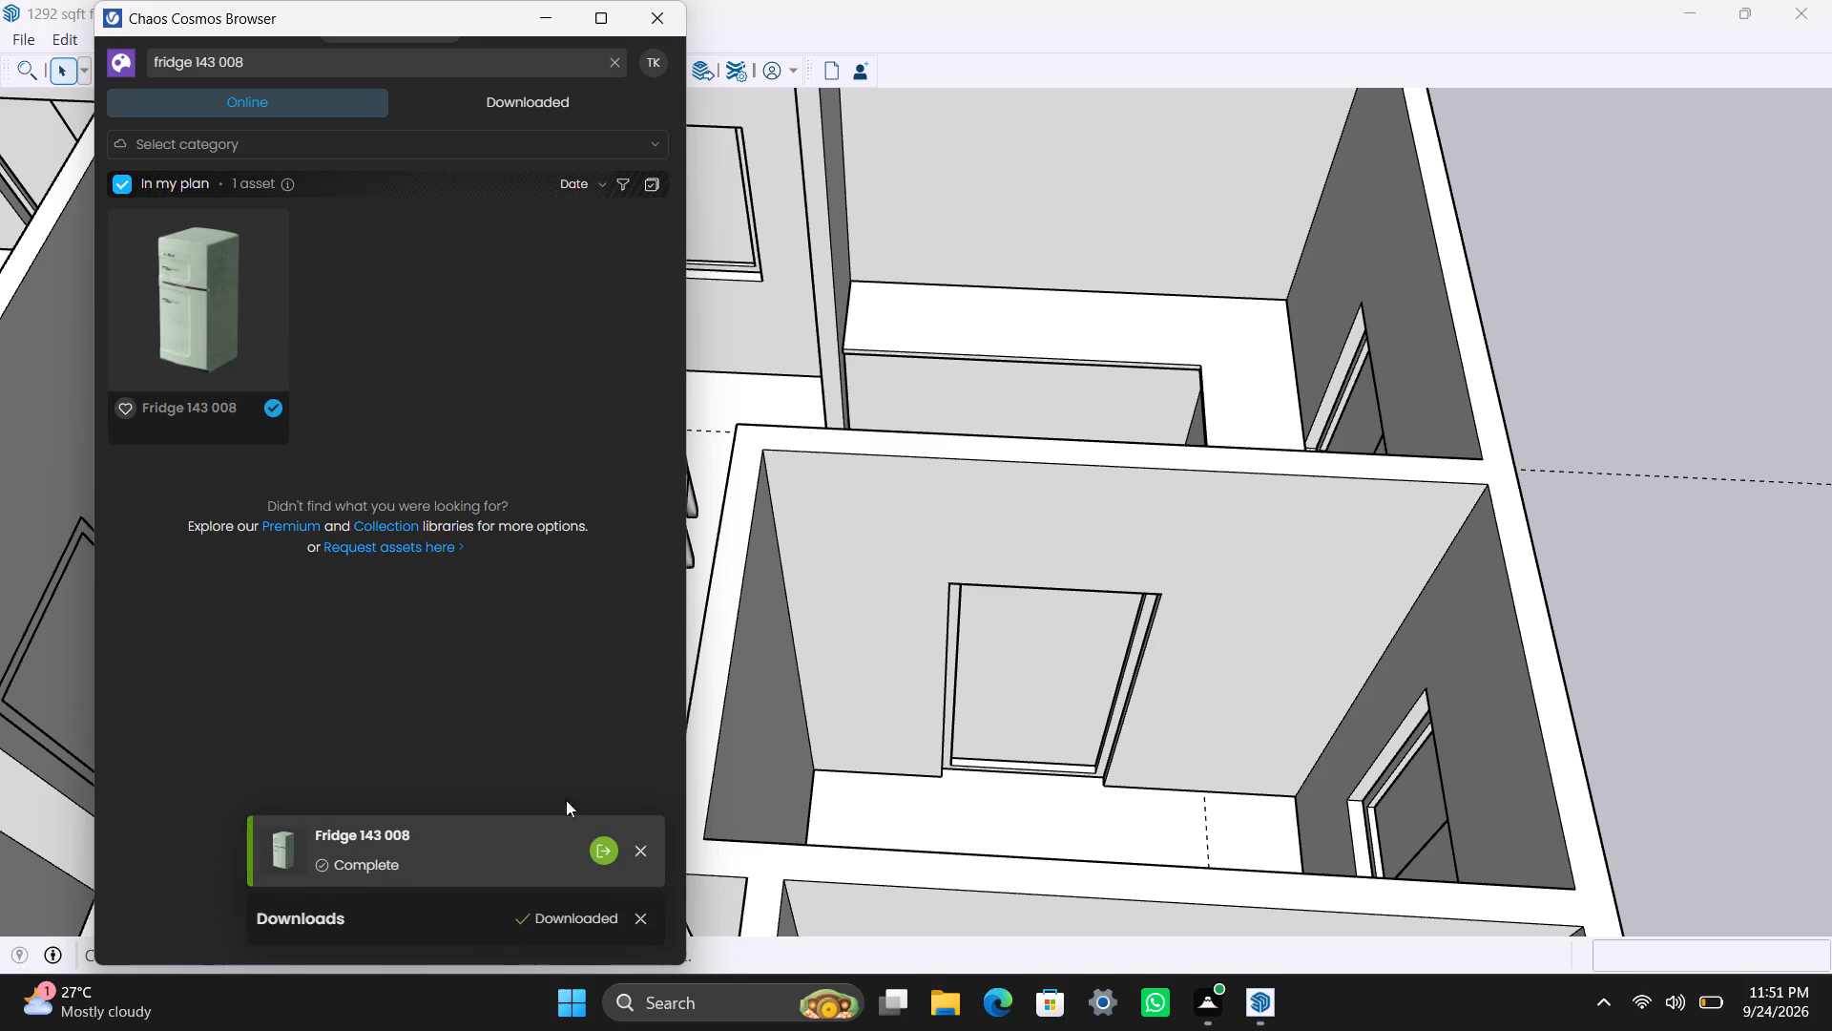
Import the downloaded fridge and place it on the open floor between the L-shaped counter and the dining table.
click(599, 842)
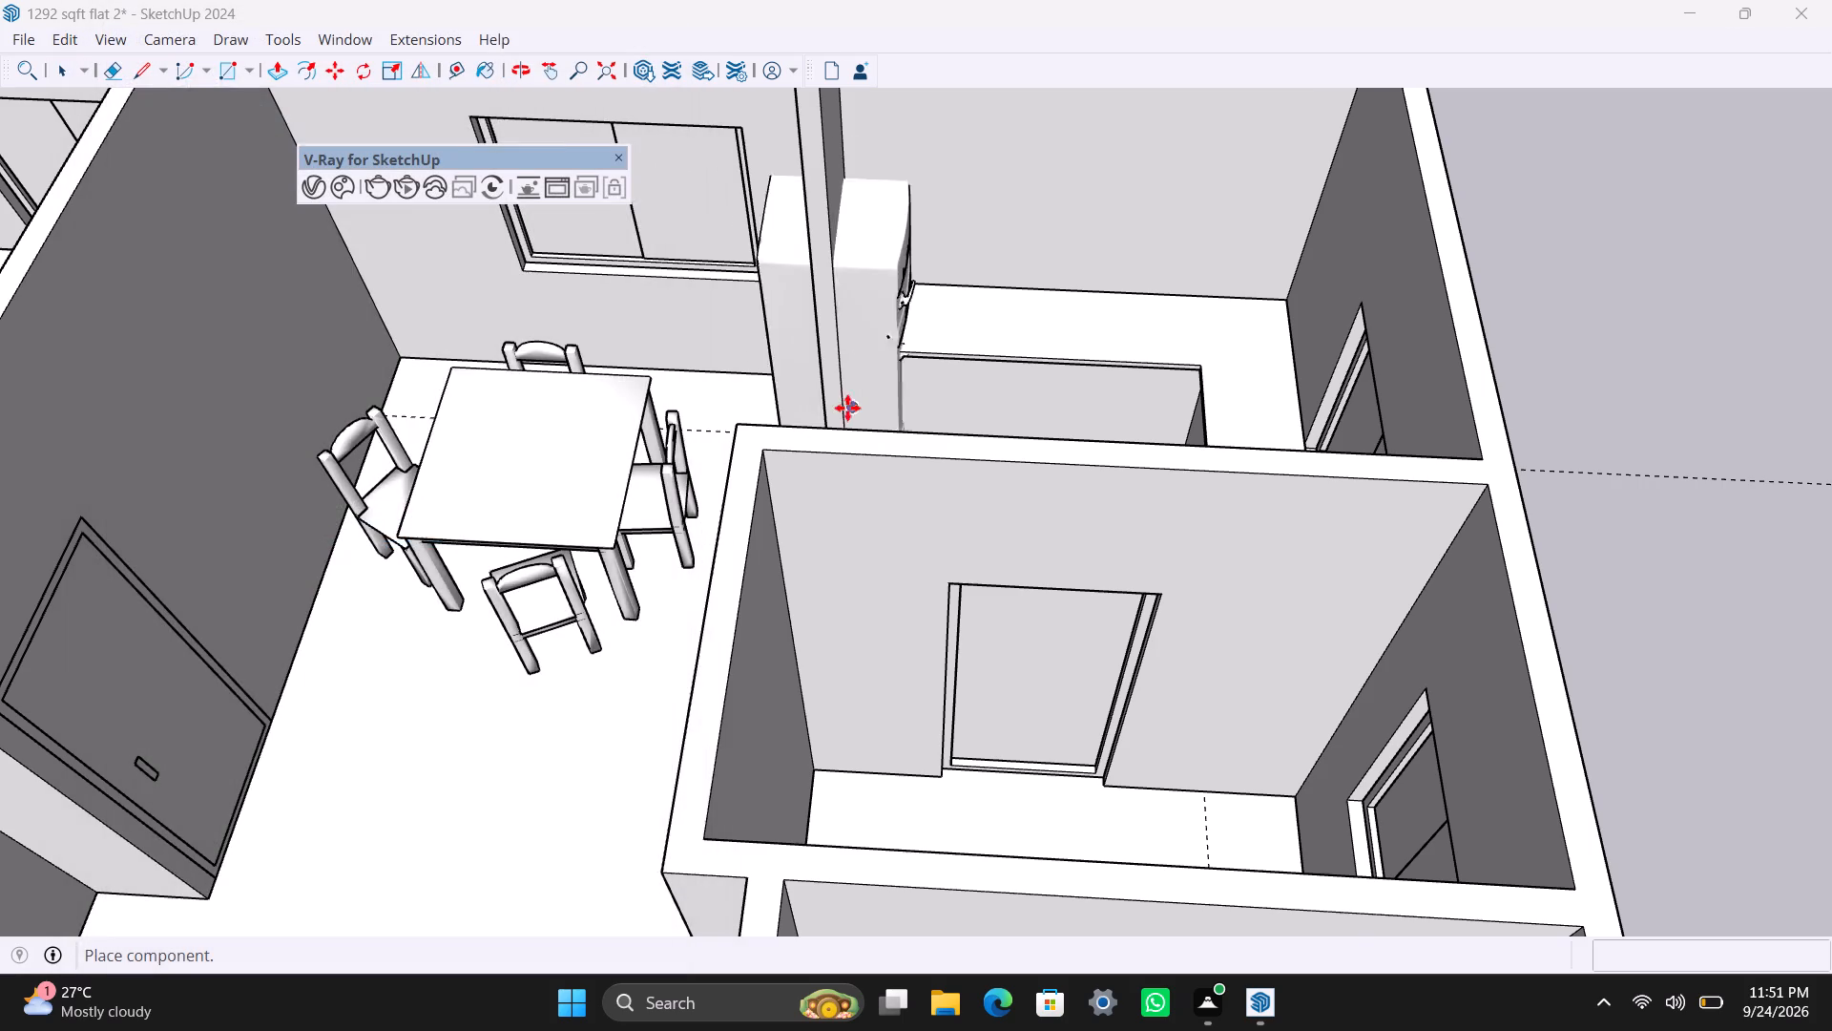
scroll(883, 418, up, 2)
middle_drag(799, 381, 1241, 507)
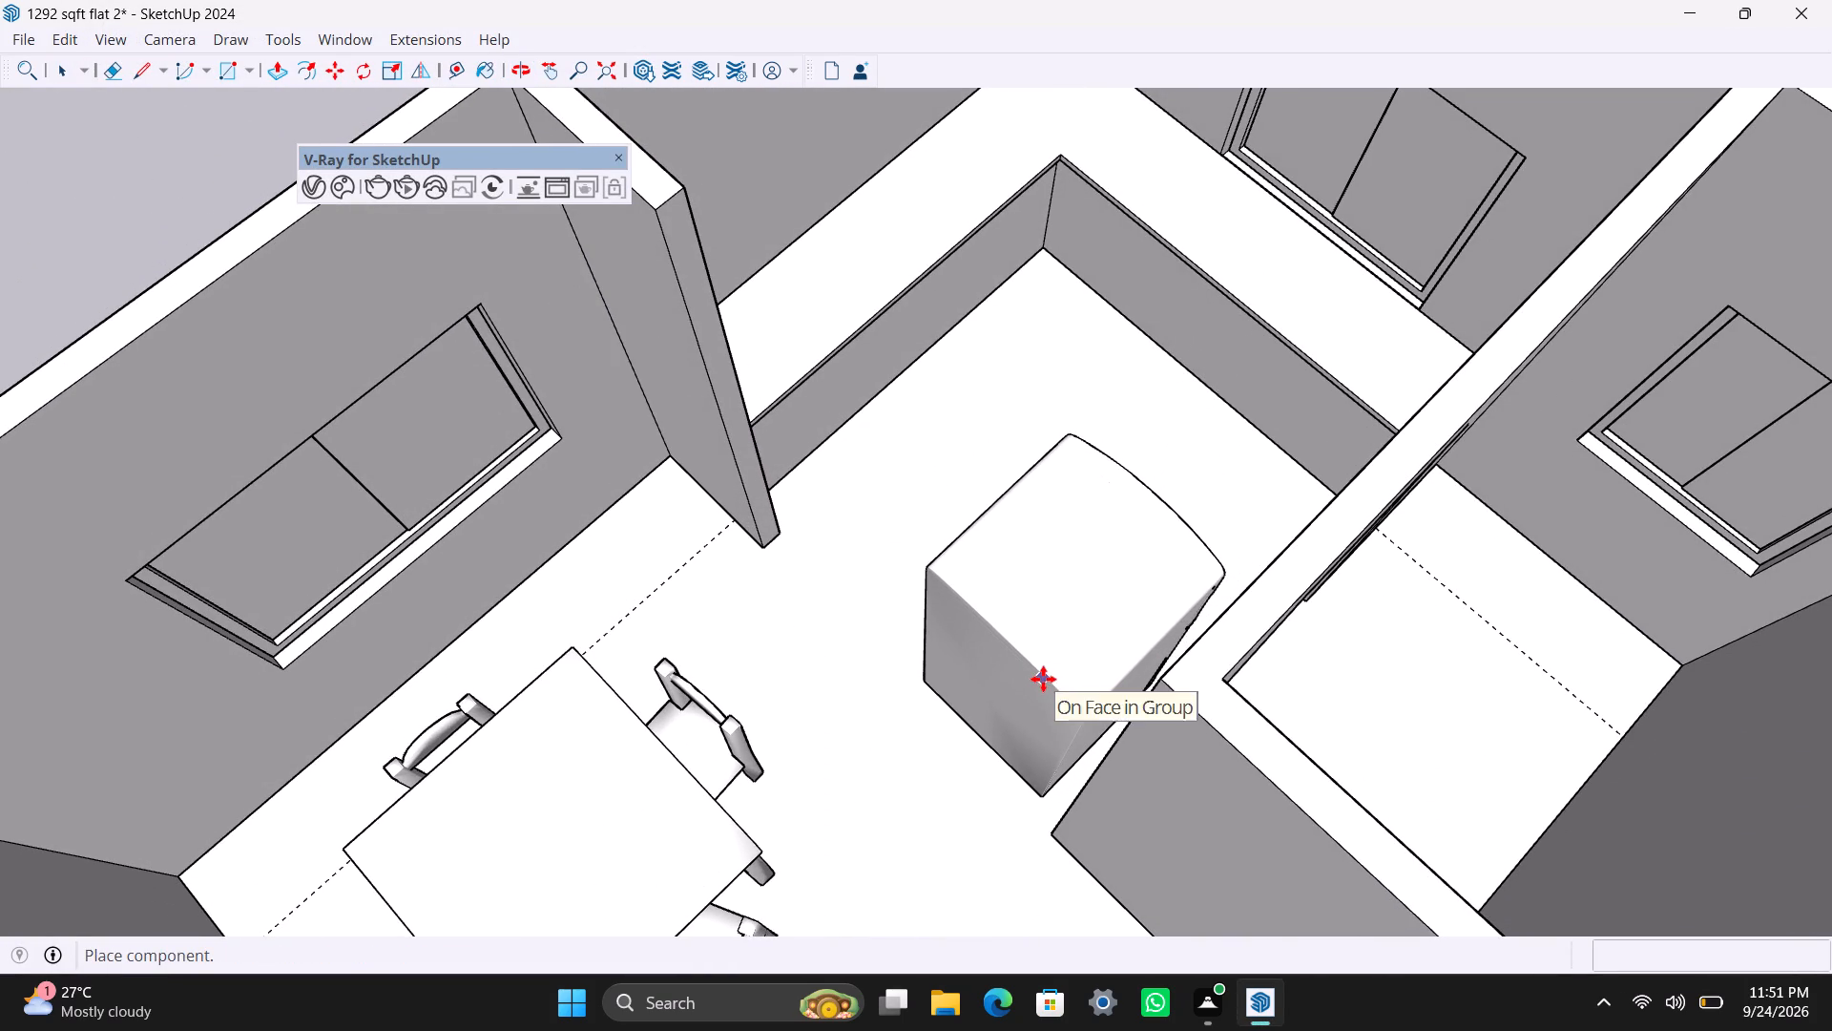
click(1043, 679)
key(space)
Rotate the fridge 180 degrees about the vertical axis at its bottom corner.
drag(355, 68, 355, 79)
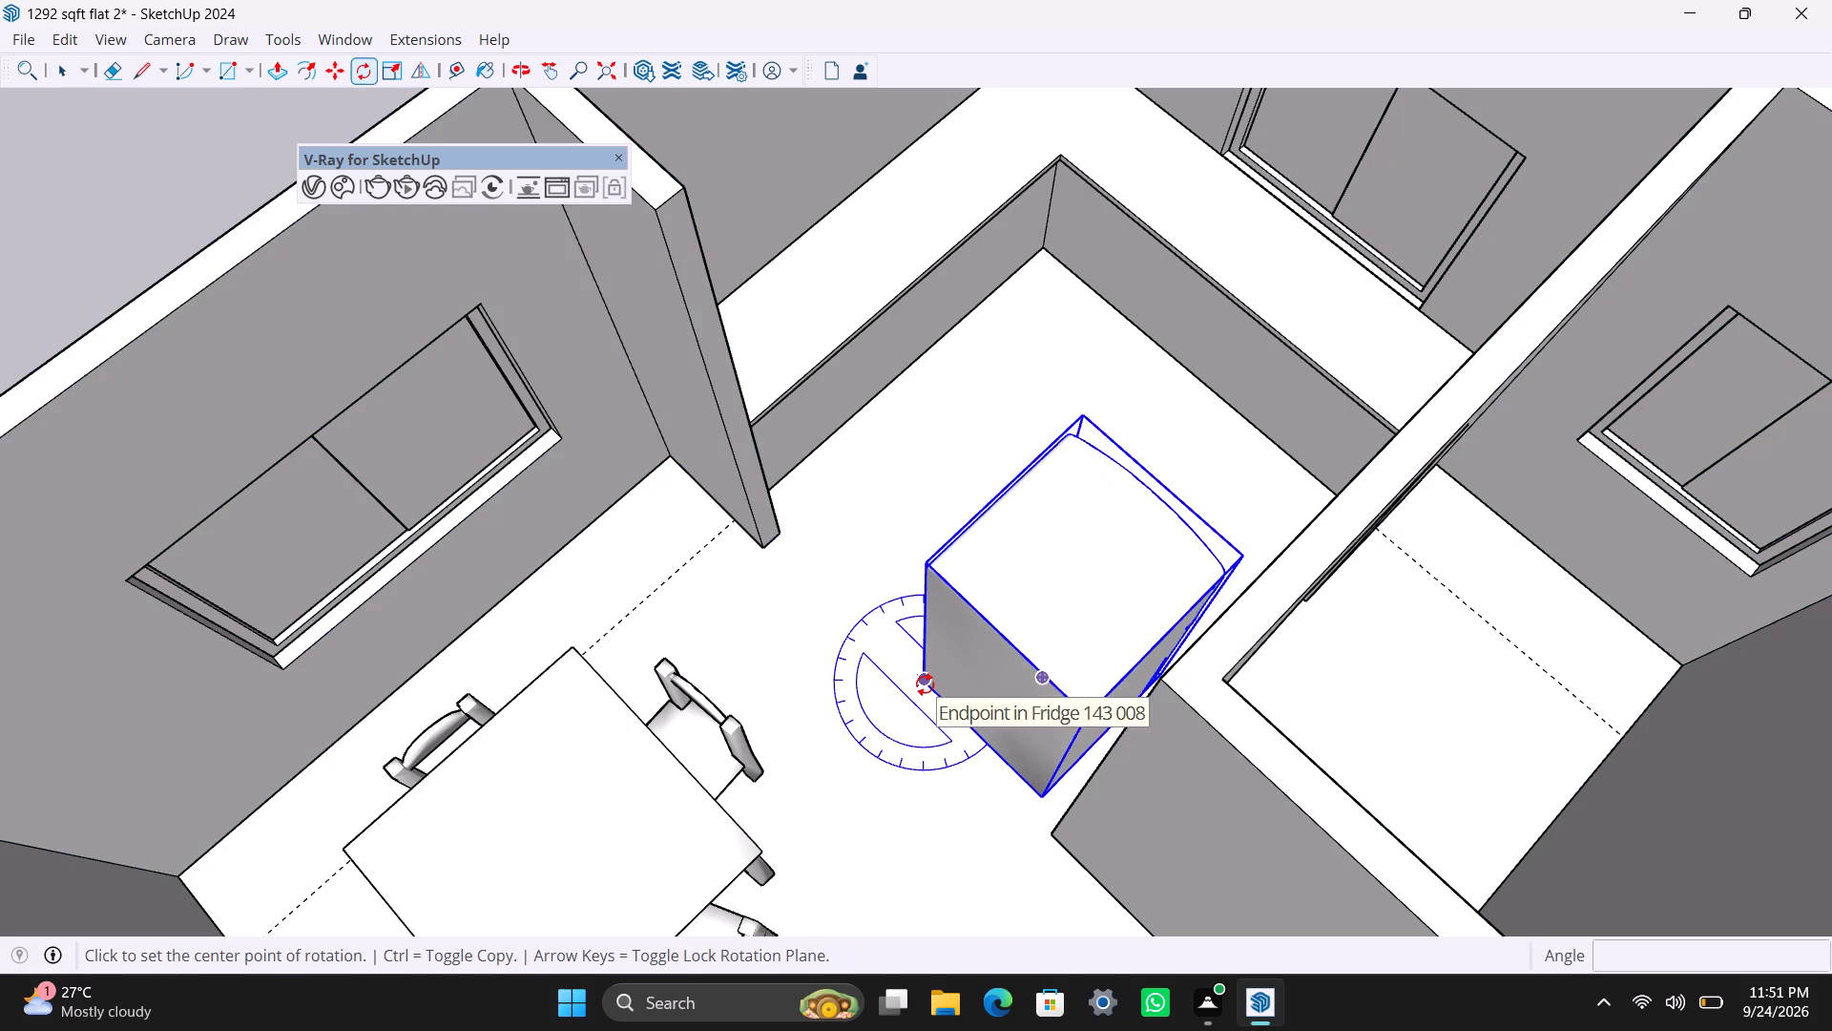
key(Up)
click(925, 684)
click(1035, 793)
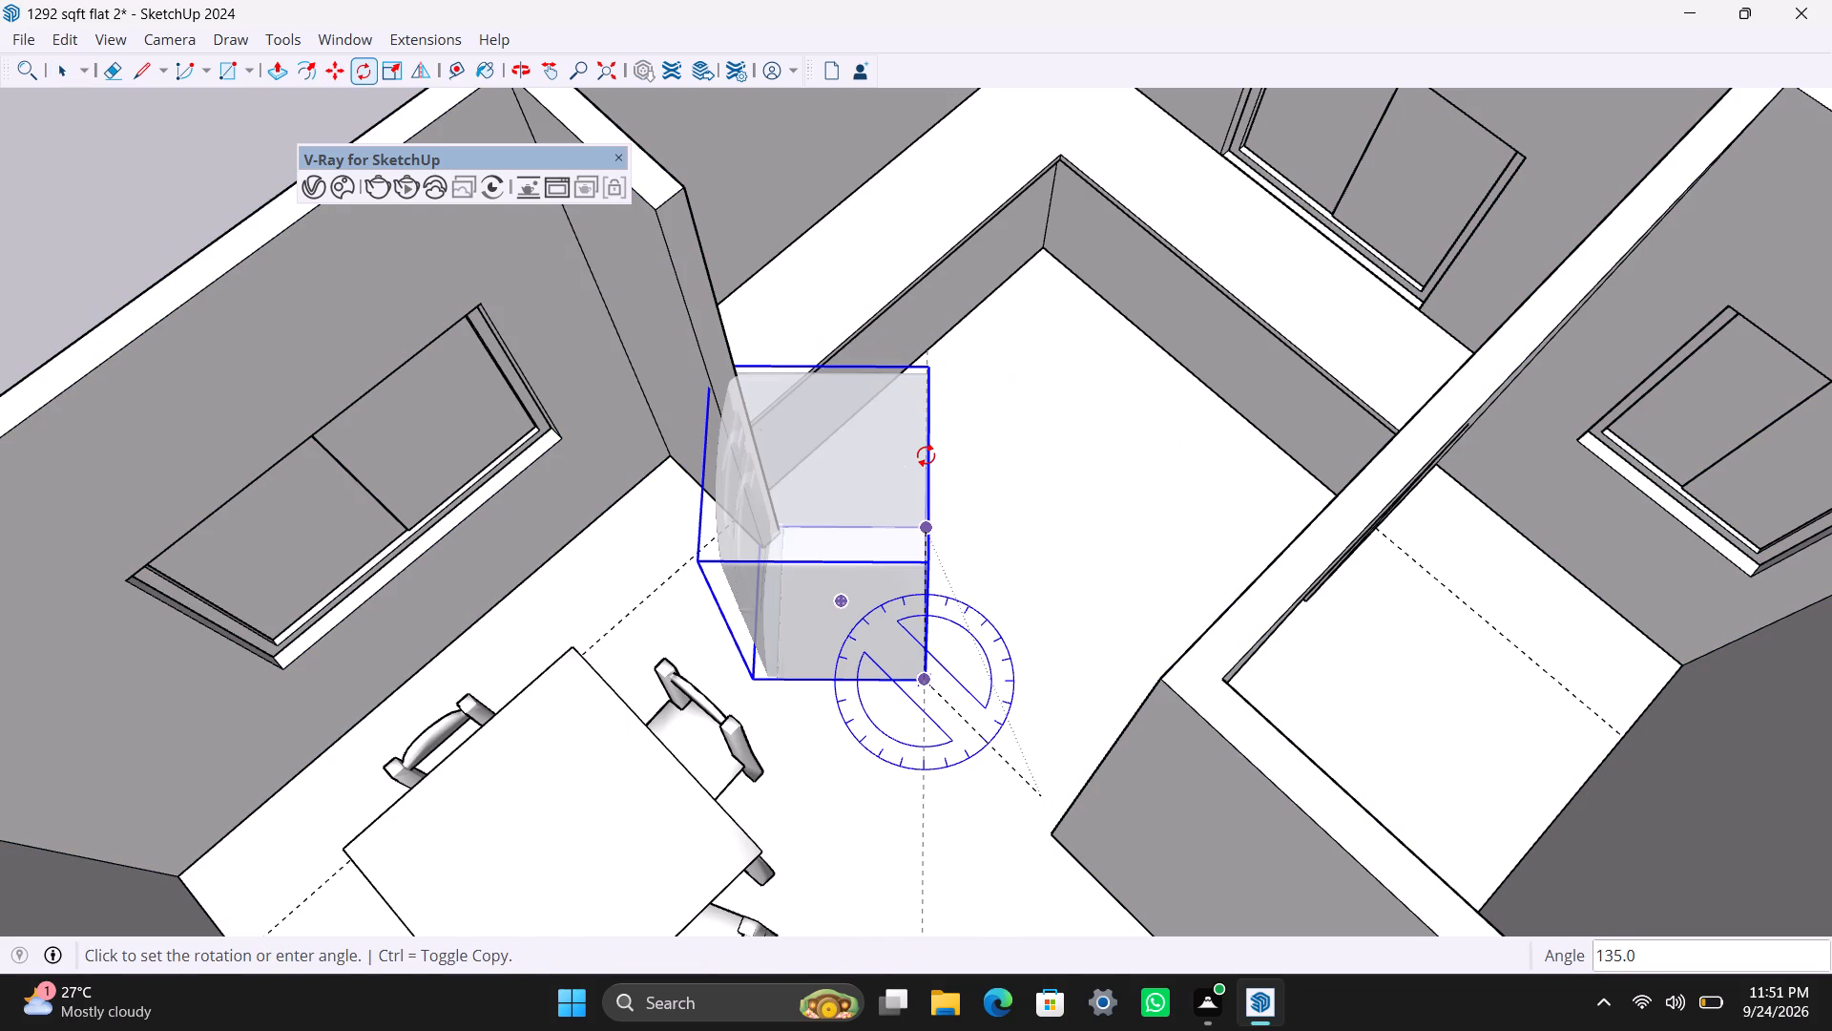
text(180)
key(Return)
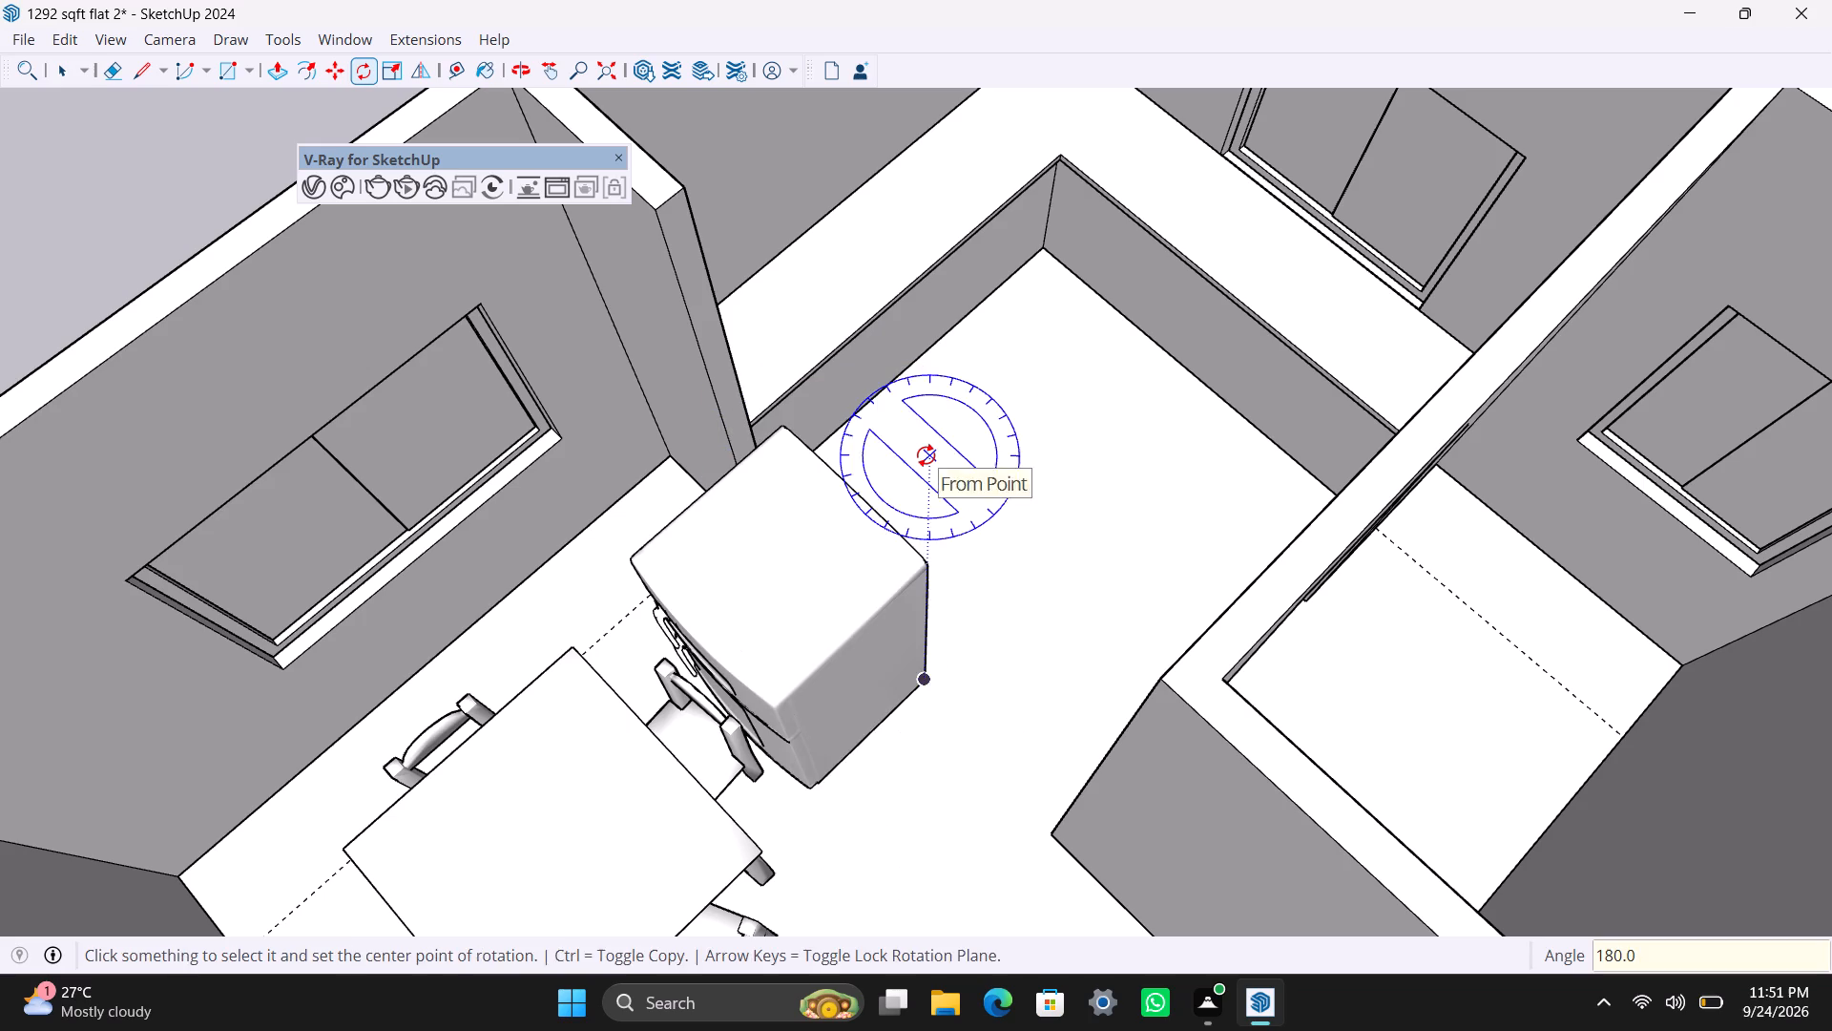
Move the fridge by its bottom corner onto the bottom endpoint of the washing-machine room wall at the kitchen entrance.
key(space)
click(876, 610)
key(m)
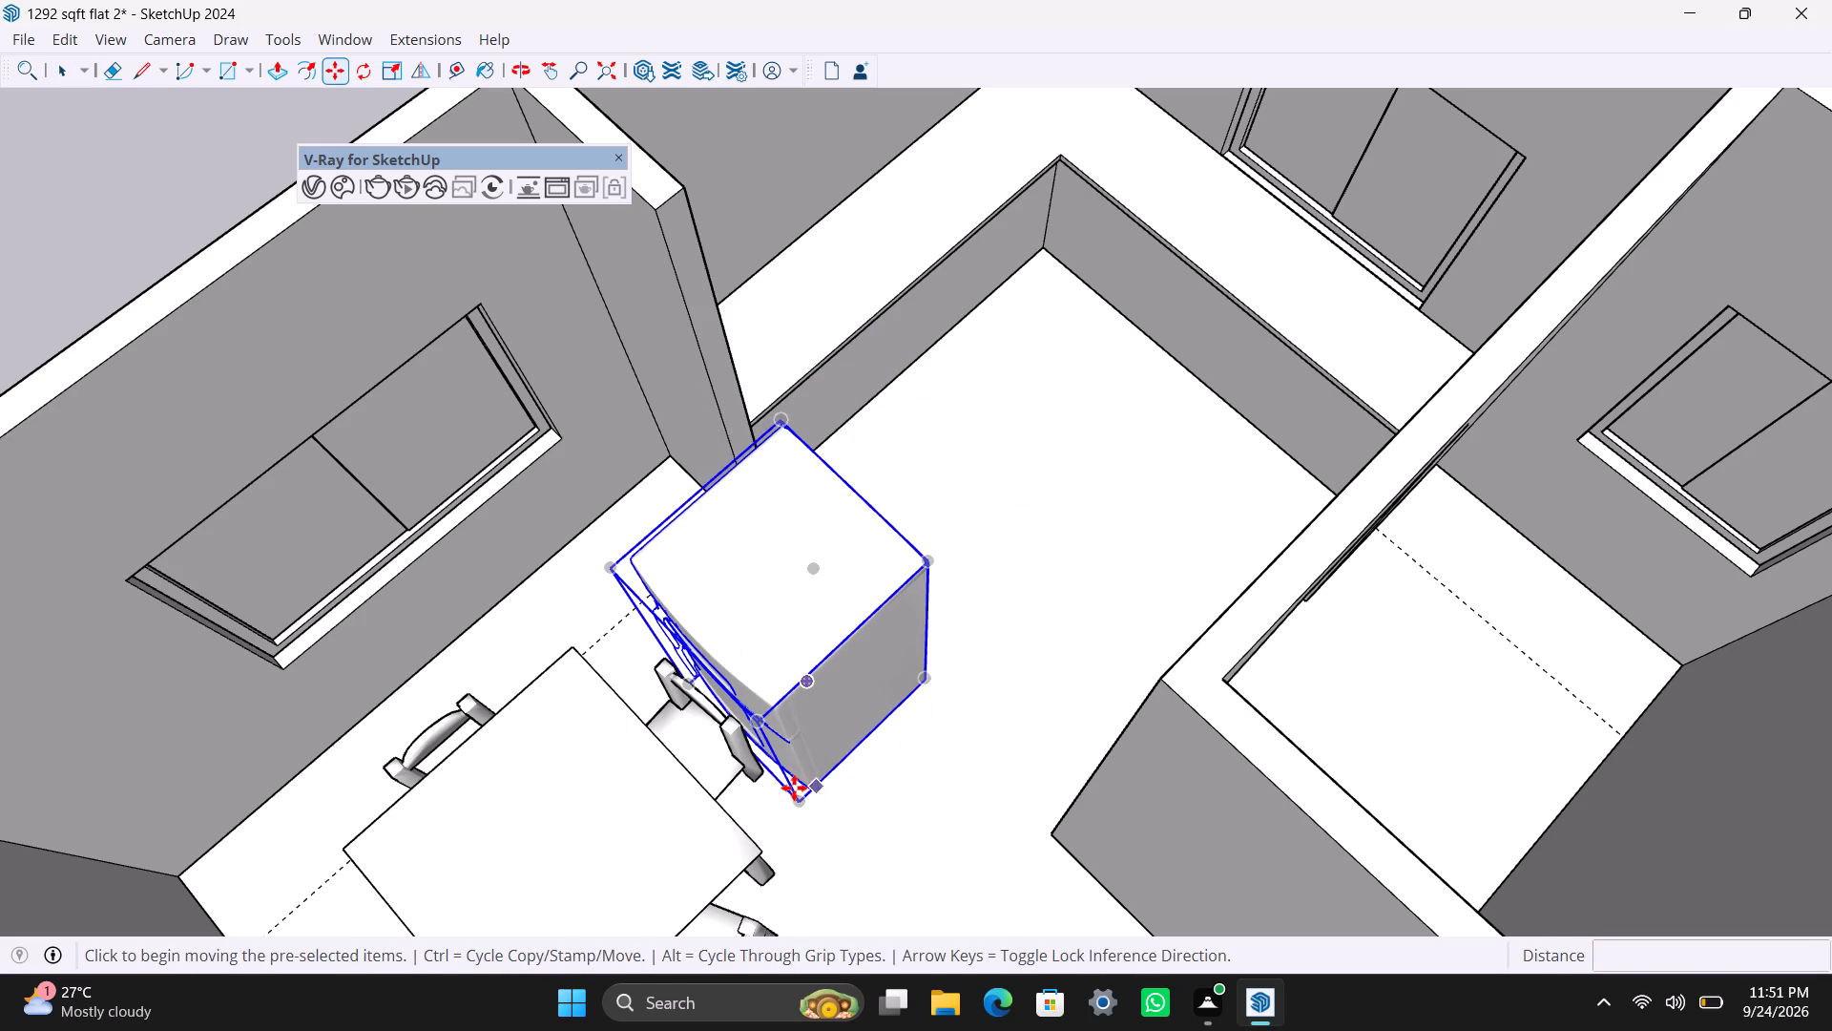
click(798, 795)
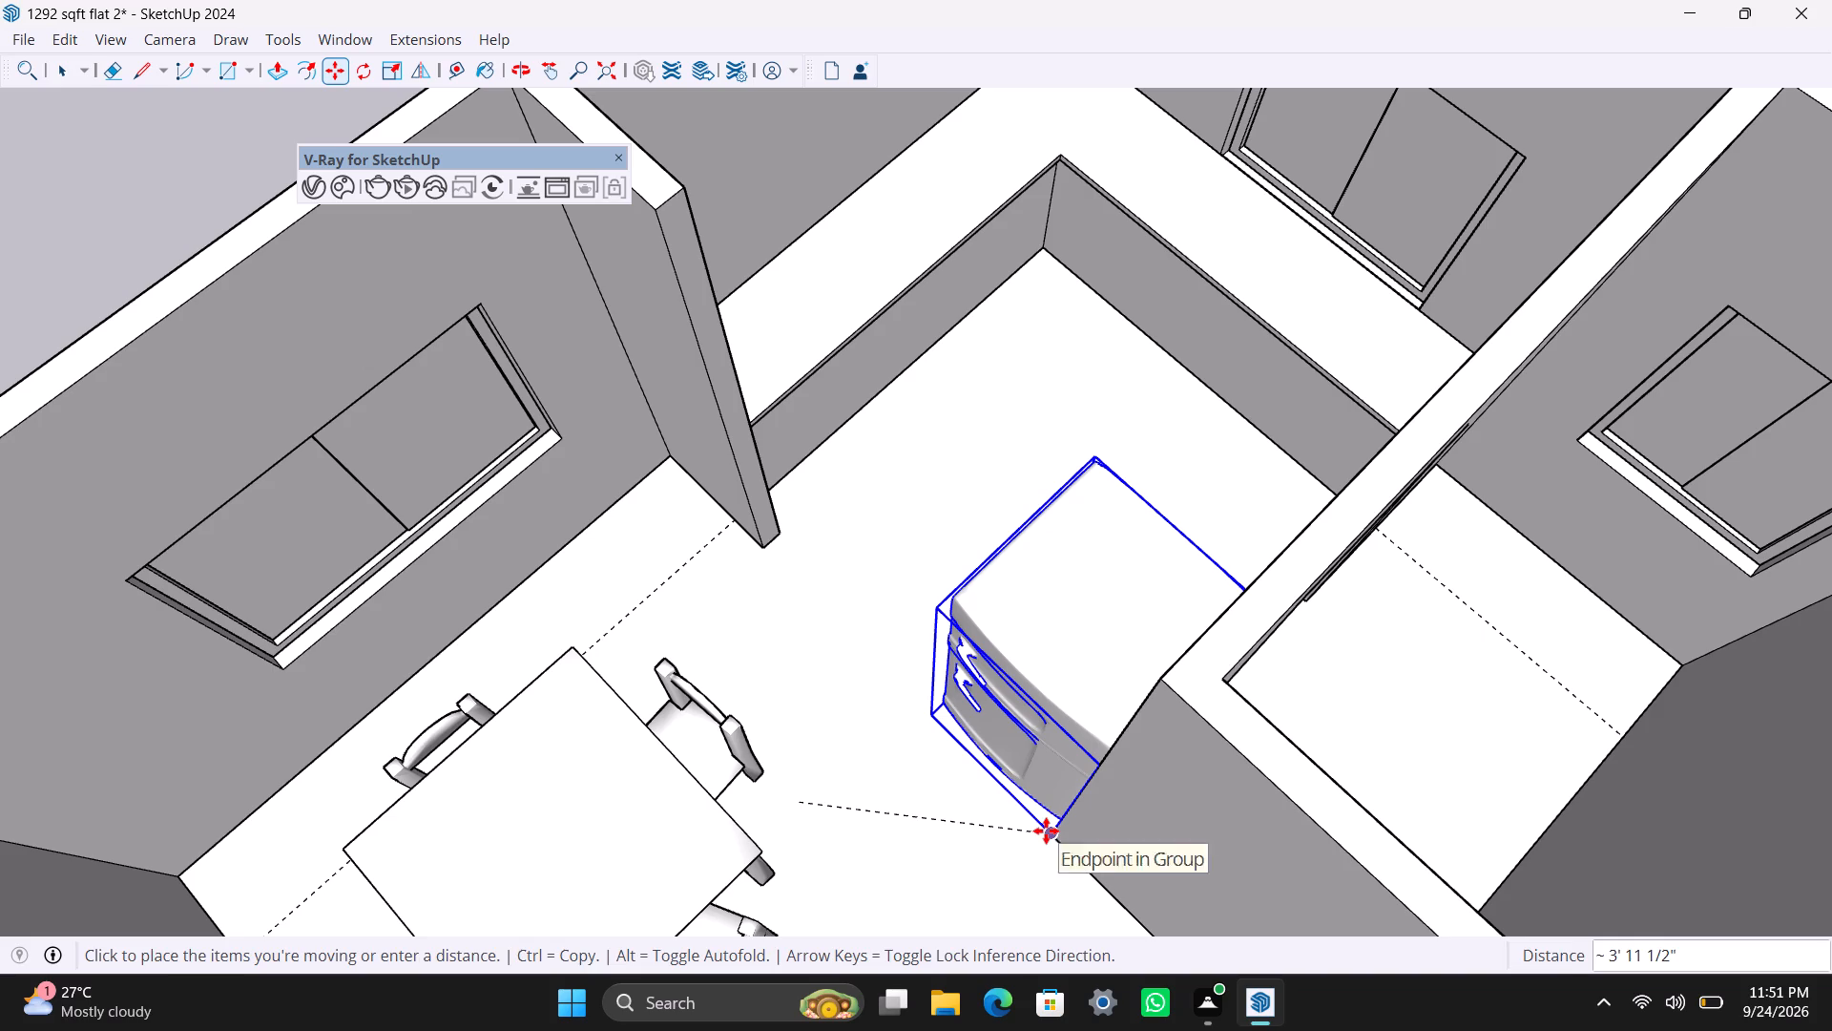
click(1046, 831)
key(space)
Fine-tune the fridge's position against the wall beside the door frame with short moves, the last one about 1 7/8".
scroll(966, 840, down, 4)
middle_drag(918, 824, 1441, 862)
scroll(915, 620, up, 1)
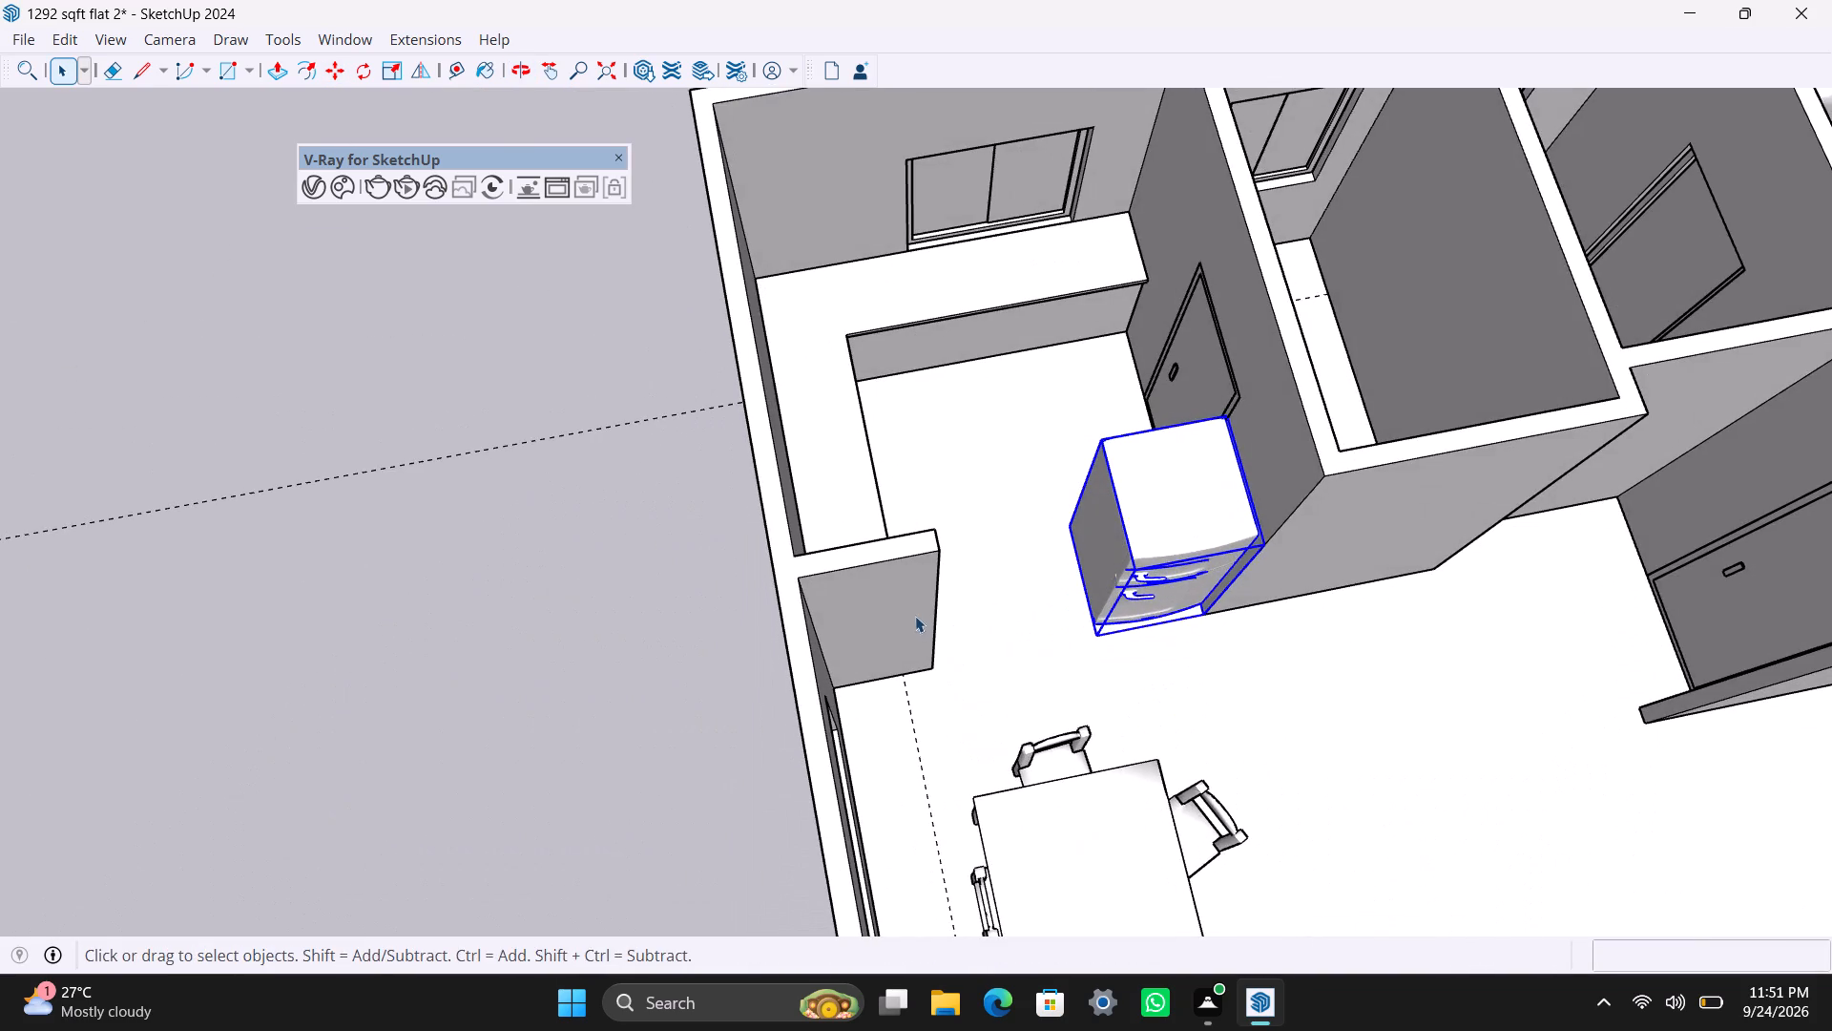
scroll(915, 616, up, 1)
middle_drag(1037, 629, 1402, 747)
scroll(1003, 411, up, 2)
shift+middle_drag(1082, 492, 1154, 582)
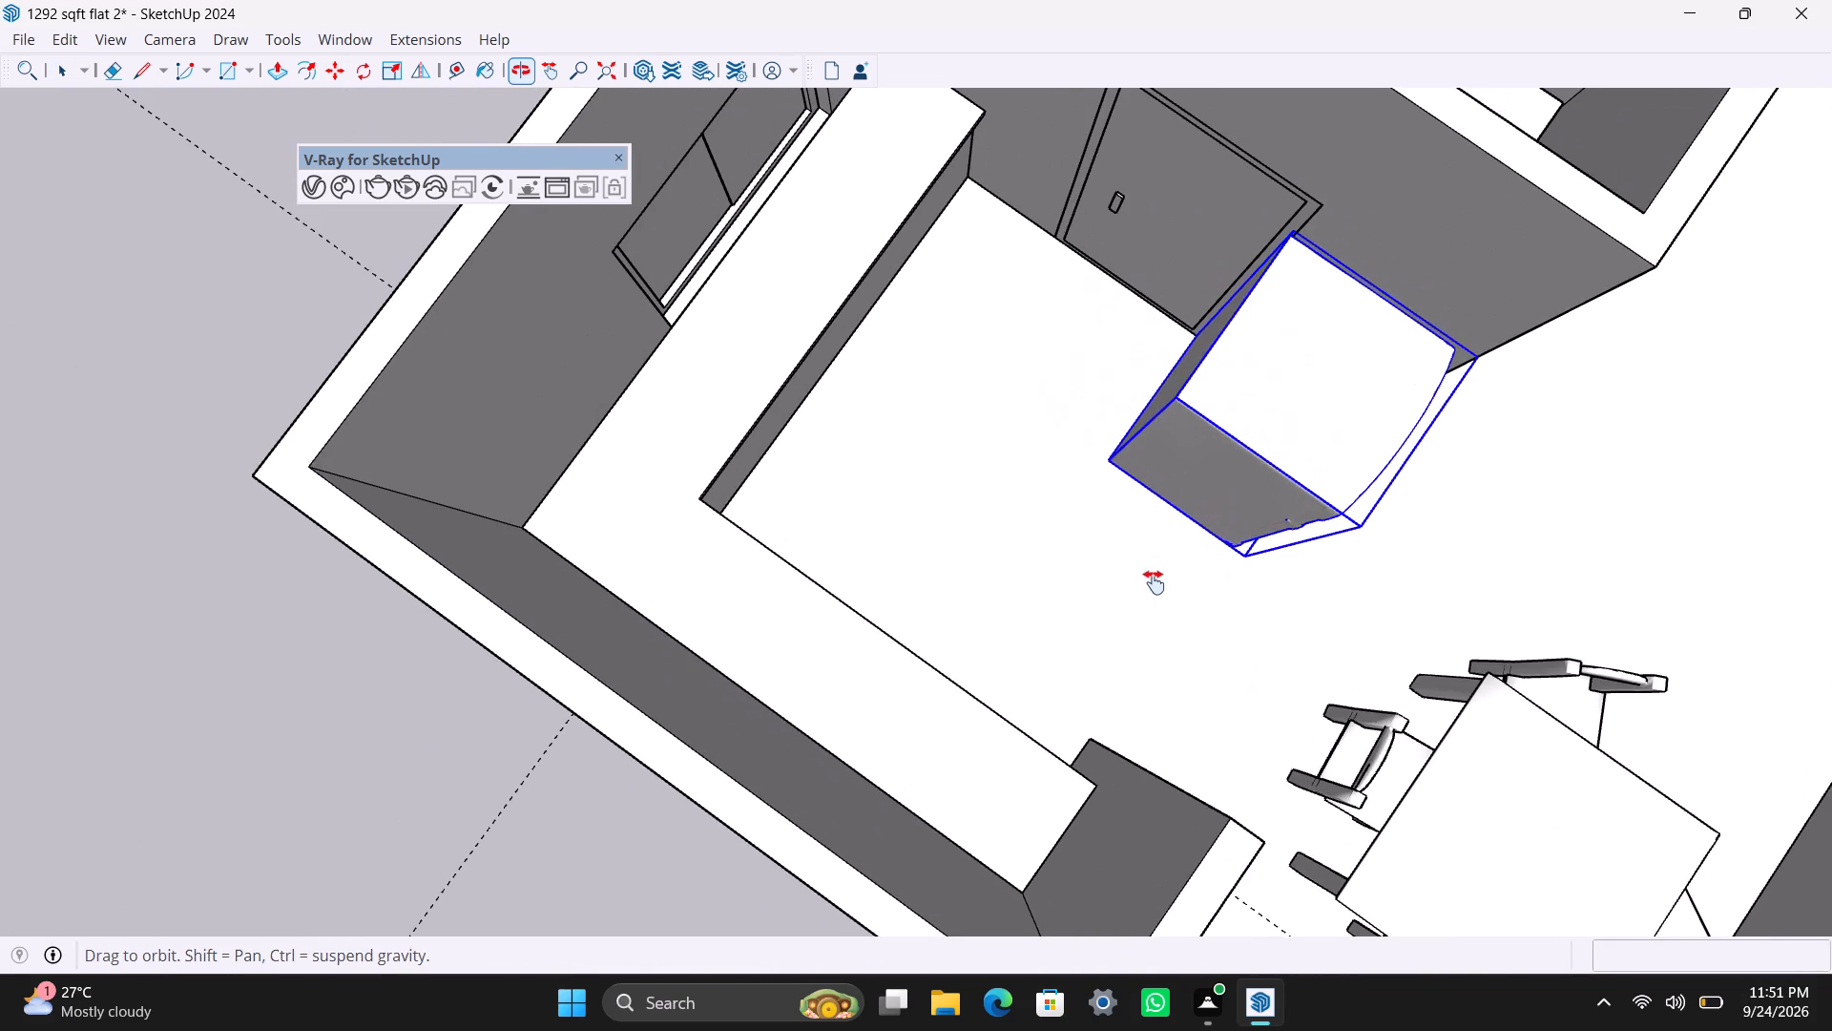
shift+middle_drag(1154, 582, 1154, 584)
key(m)
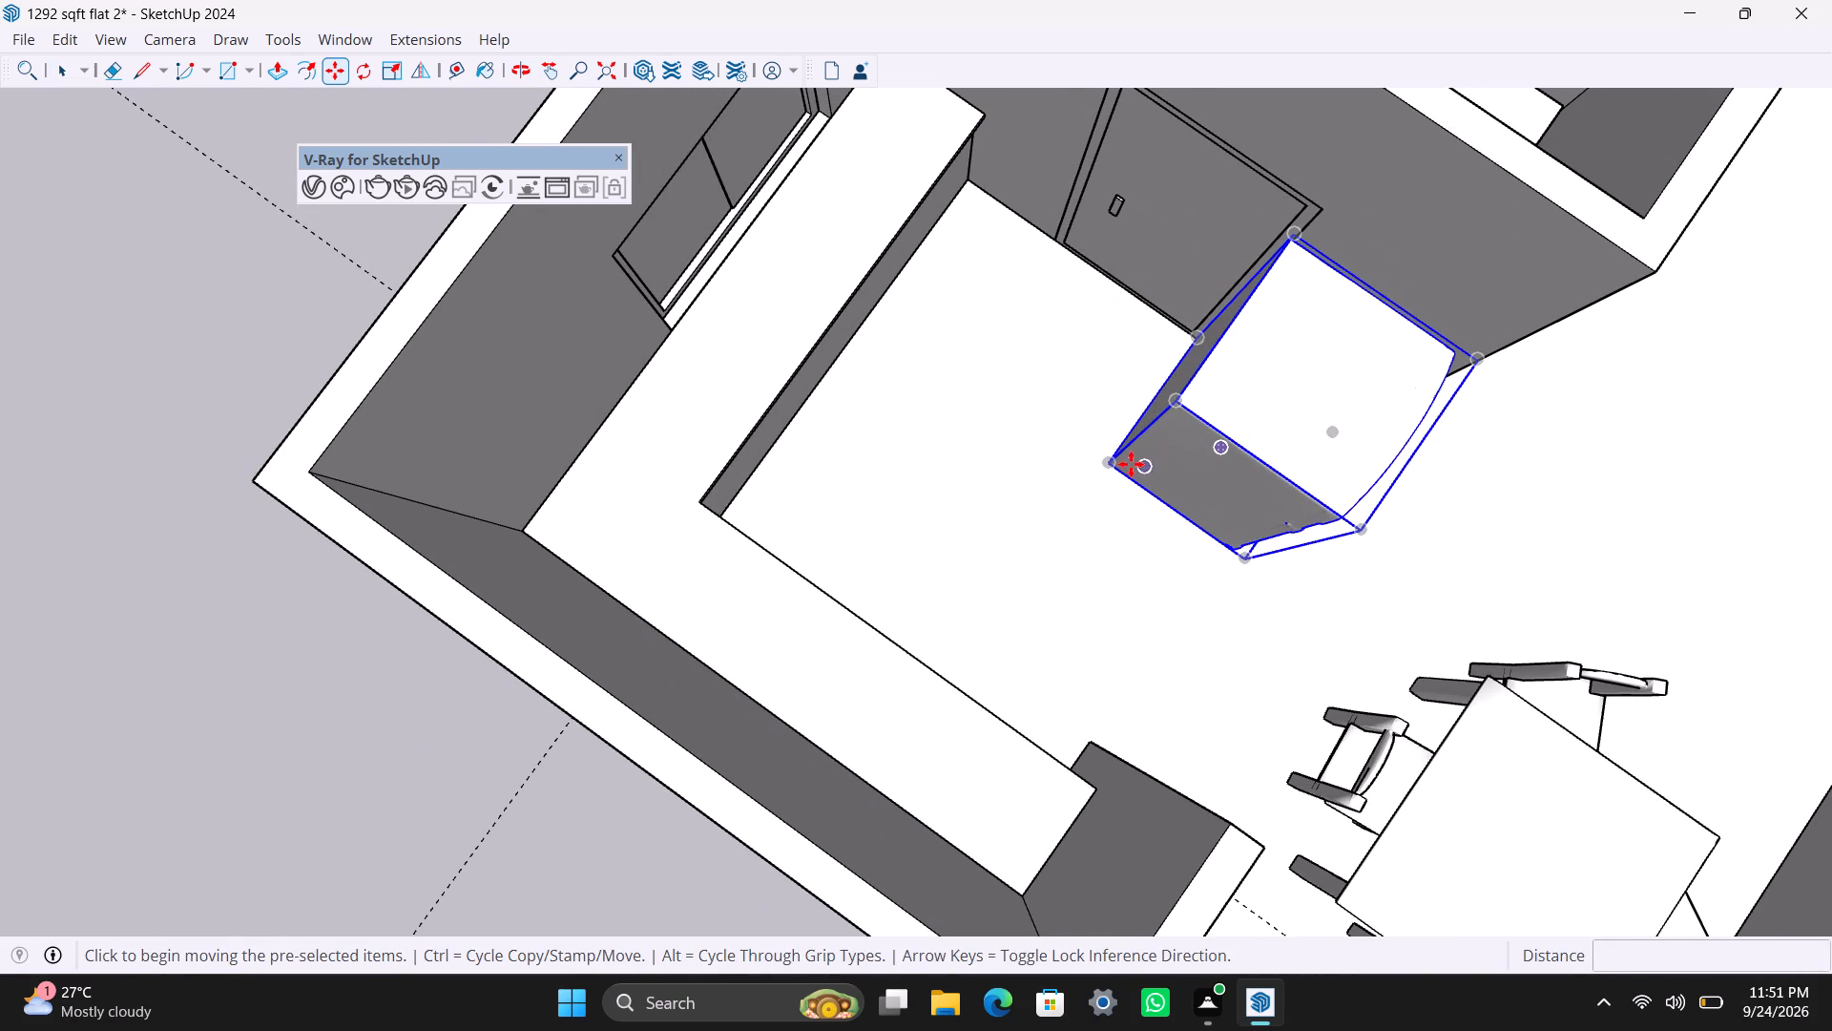
click(1114, 462)
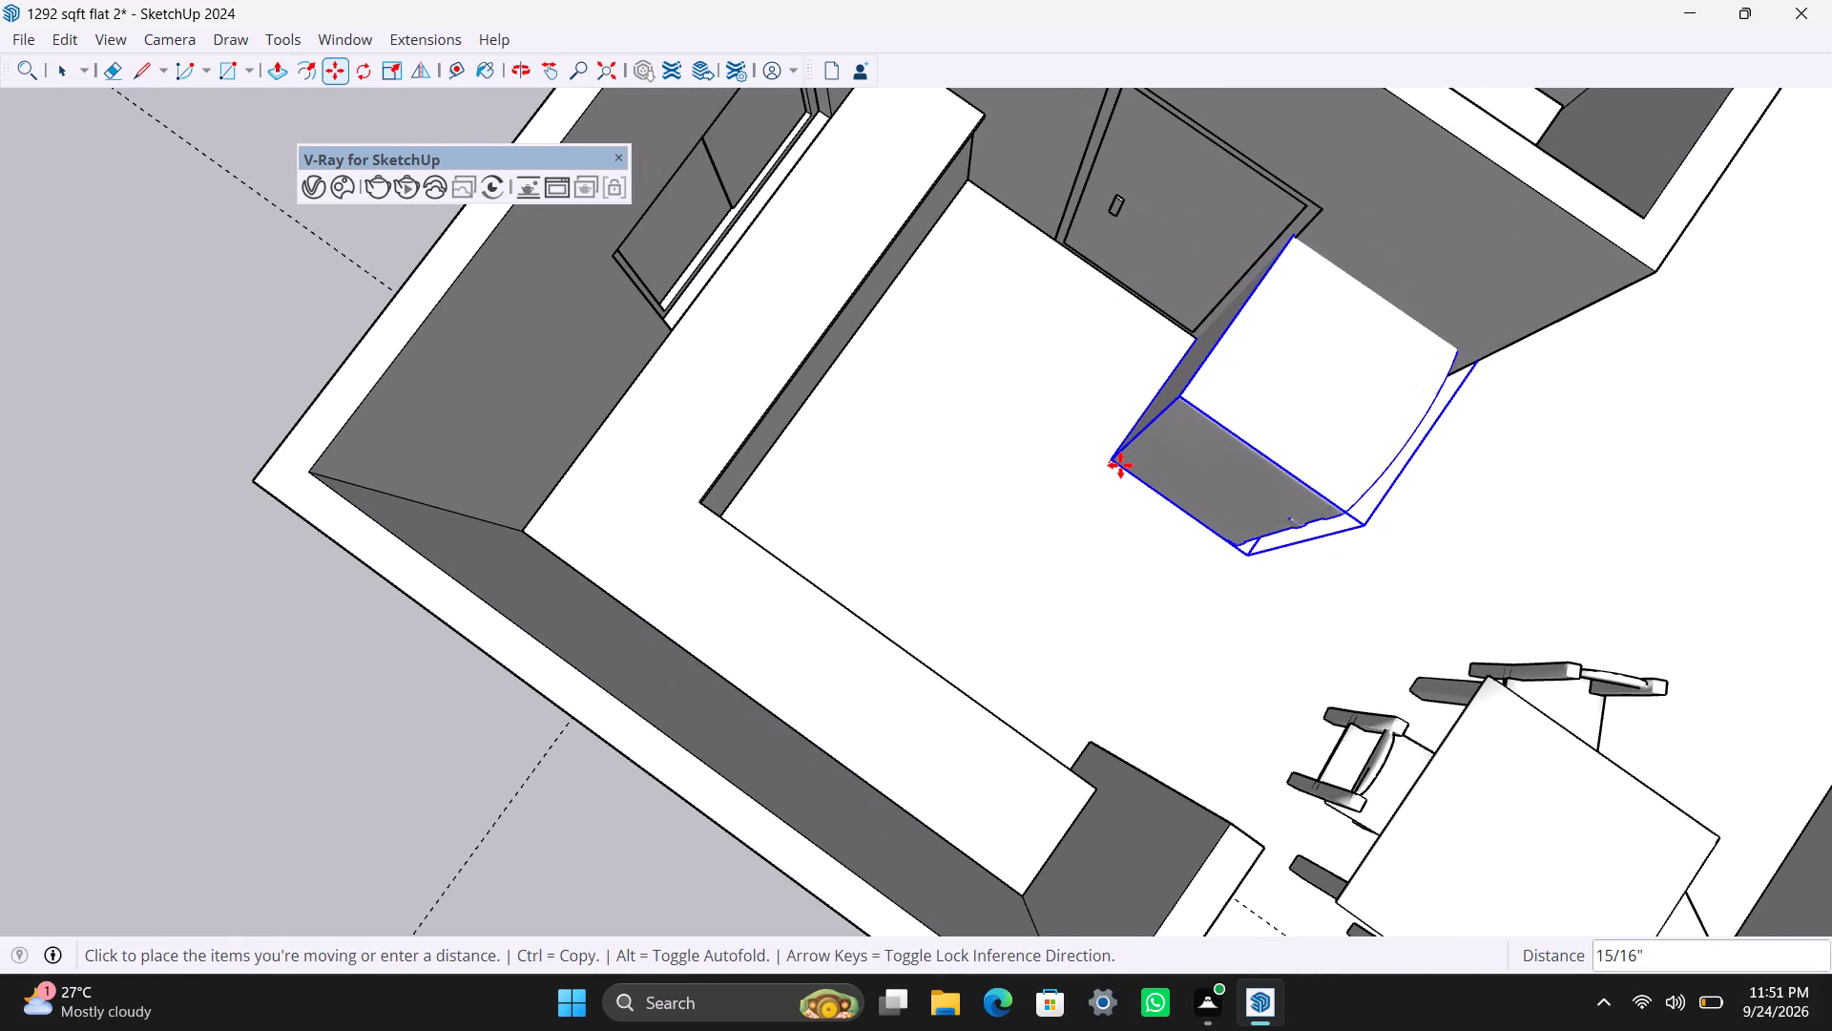
click(1129, 471)
scroll(1126, 444, up, 3)
middle_drag(1113, 454, 1277, 505)
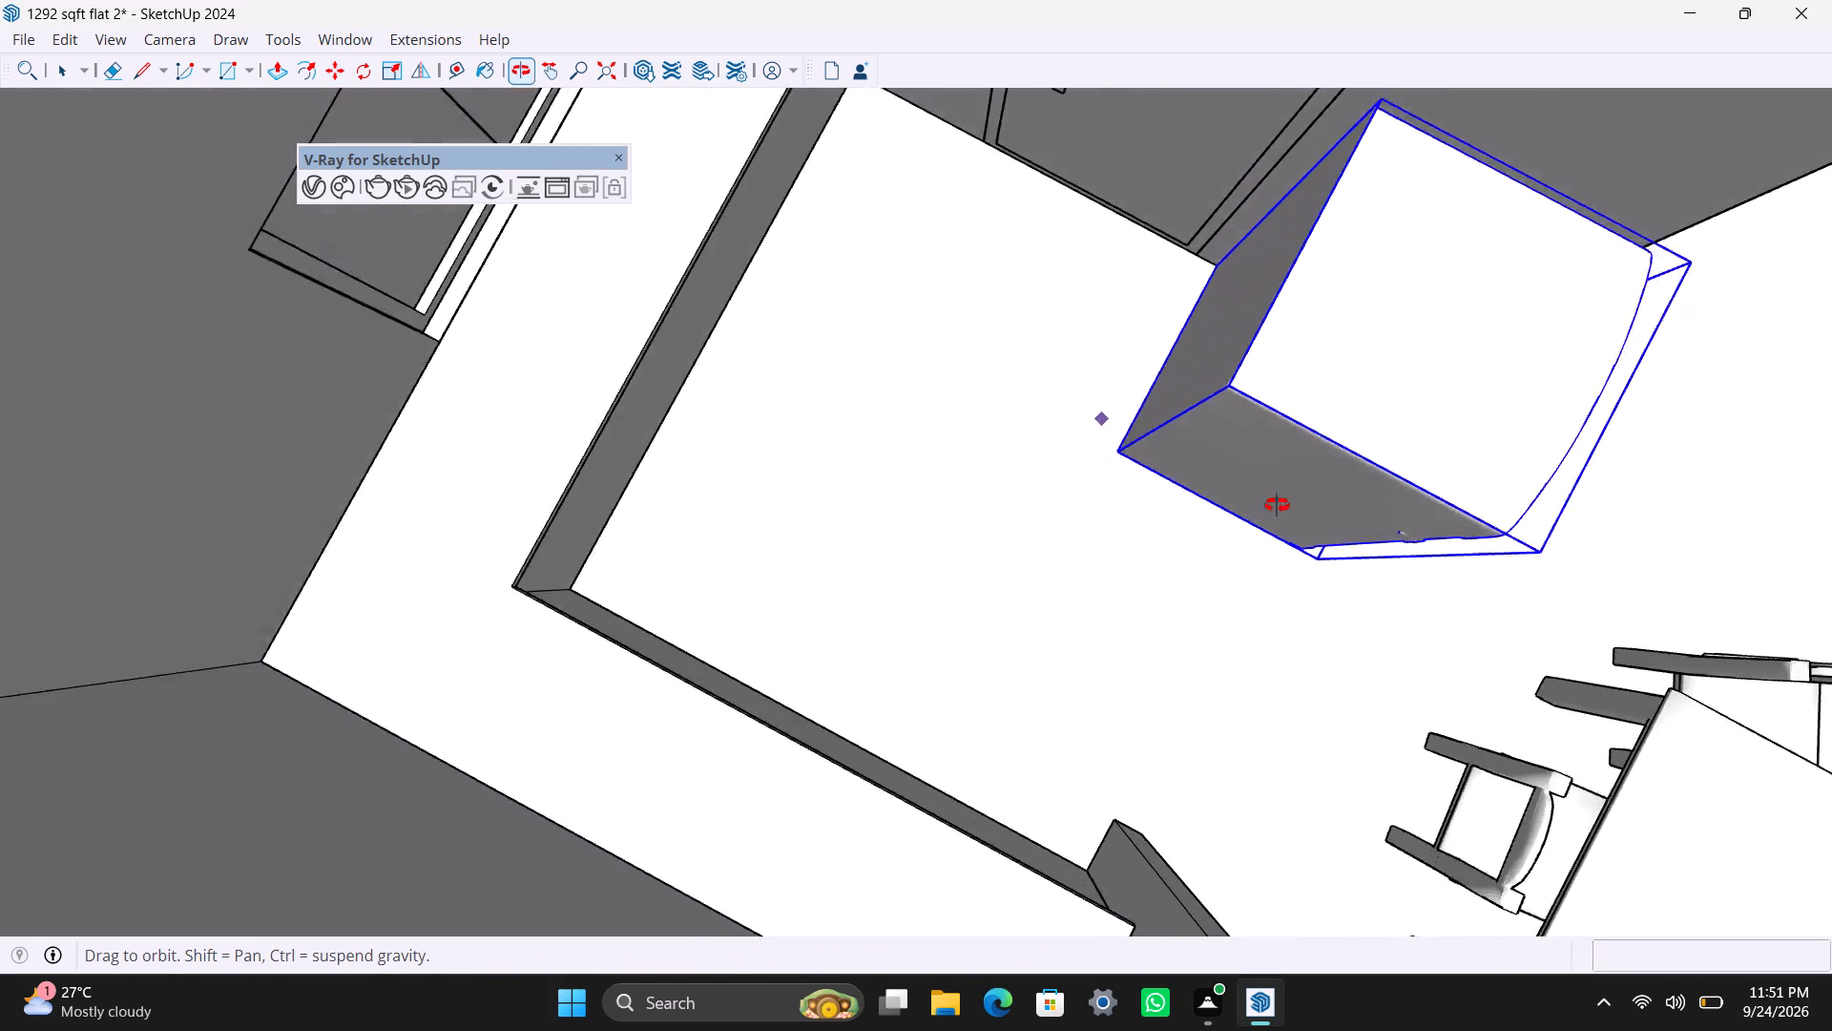
middle_drag(1277, 505, 1295, 509)
scroll(1072, 378, down, 3)
shift+middle_drag(1064, 418, 1068, 543)
scroll(1088, 399, up, 4)
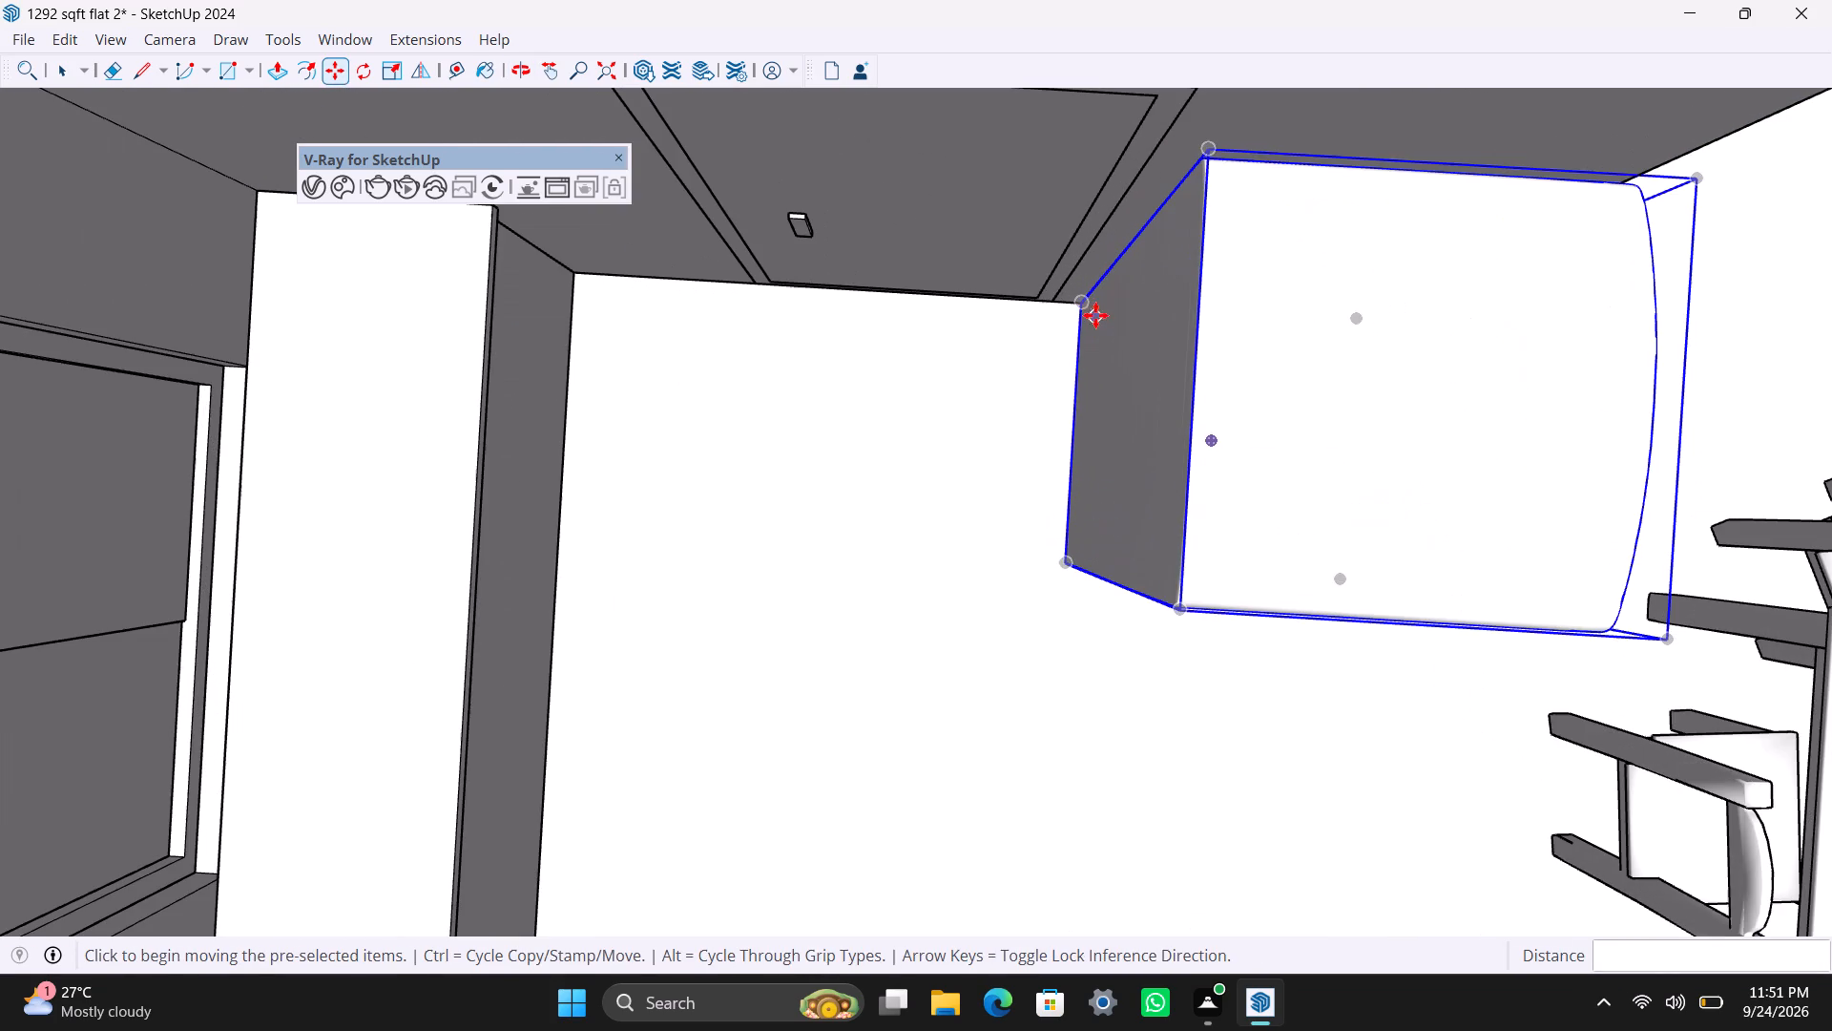
click(1095, 305)
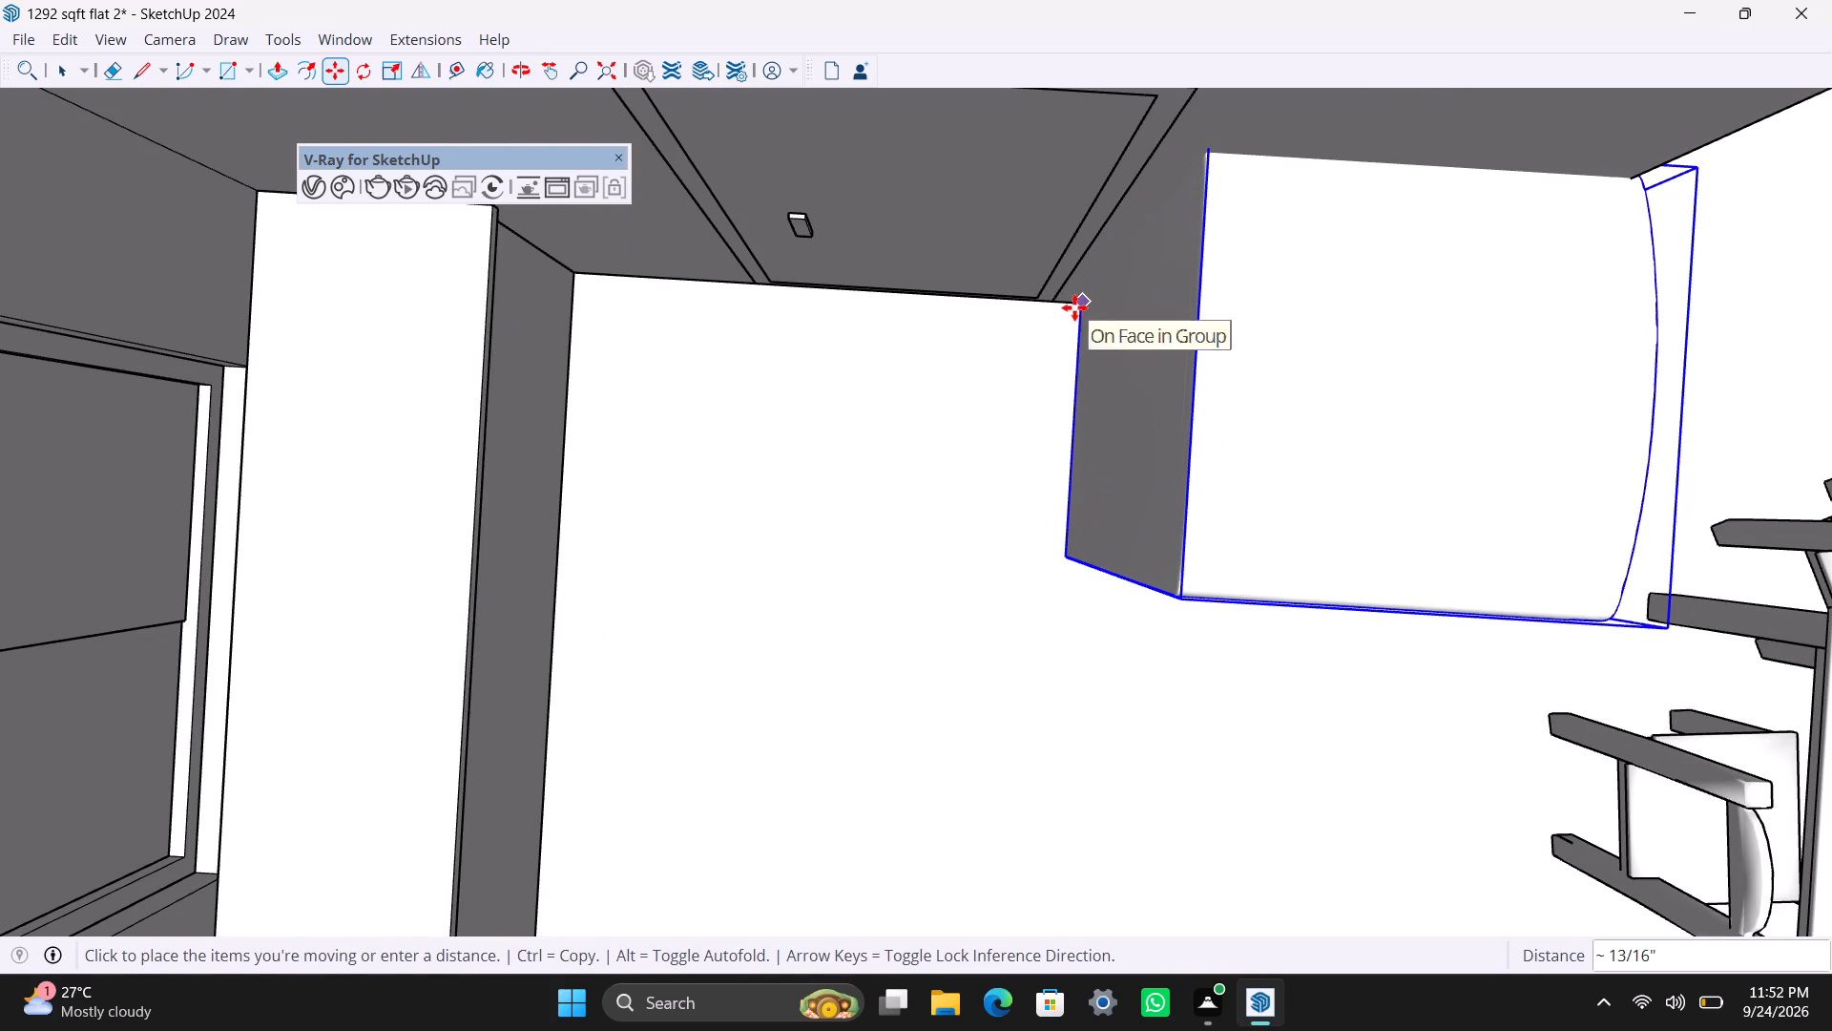
click(1067, 309)
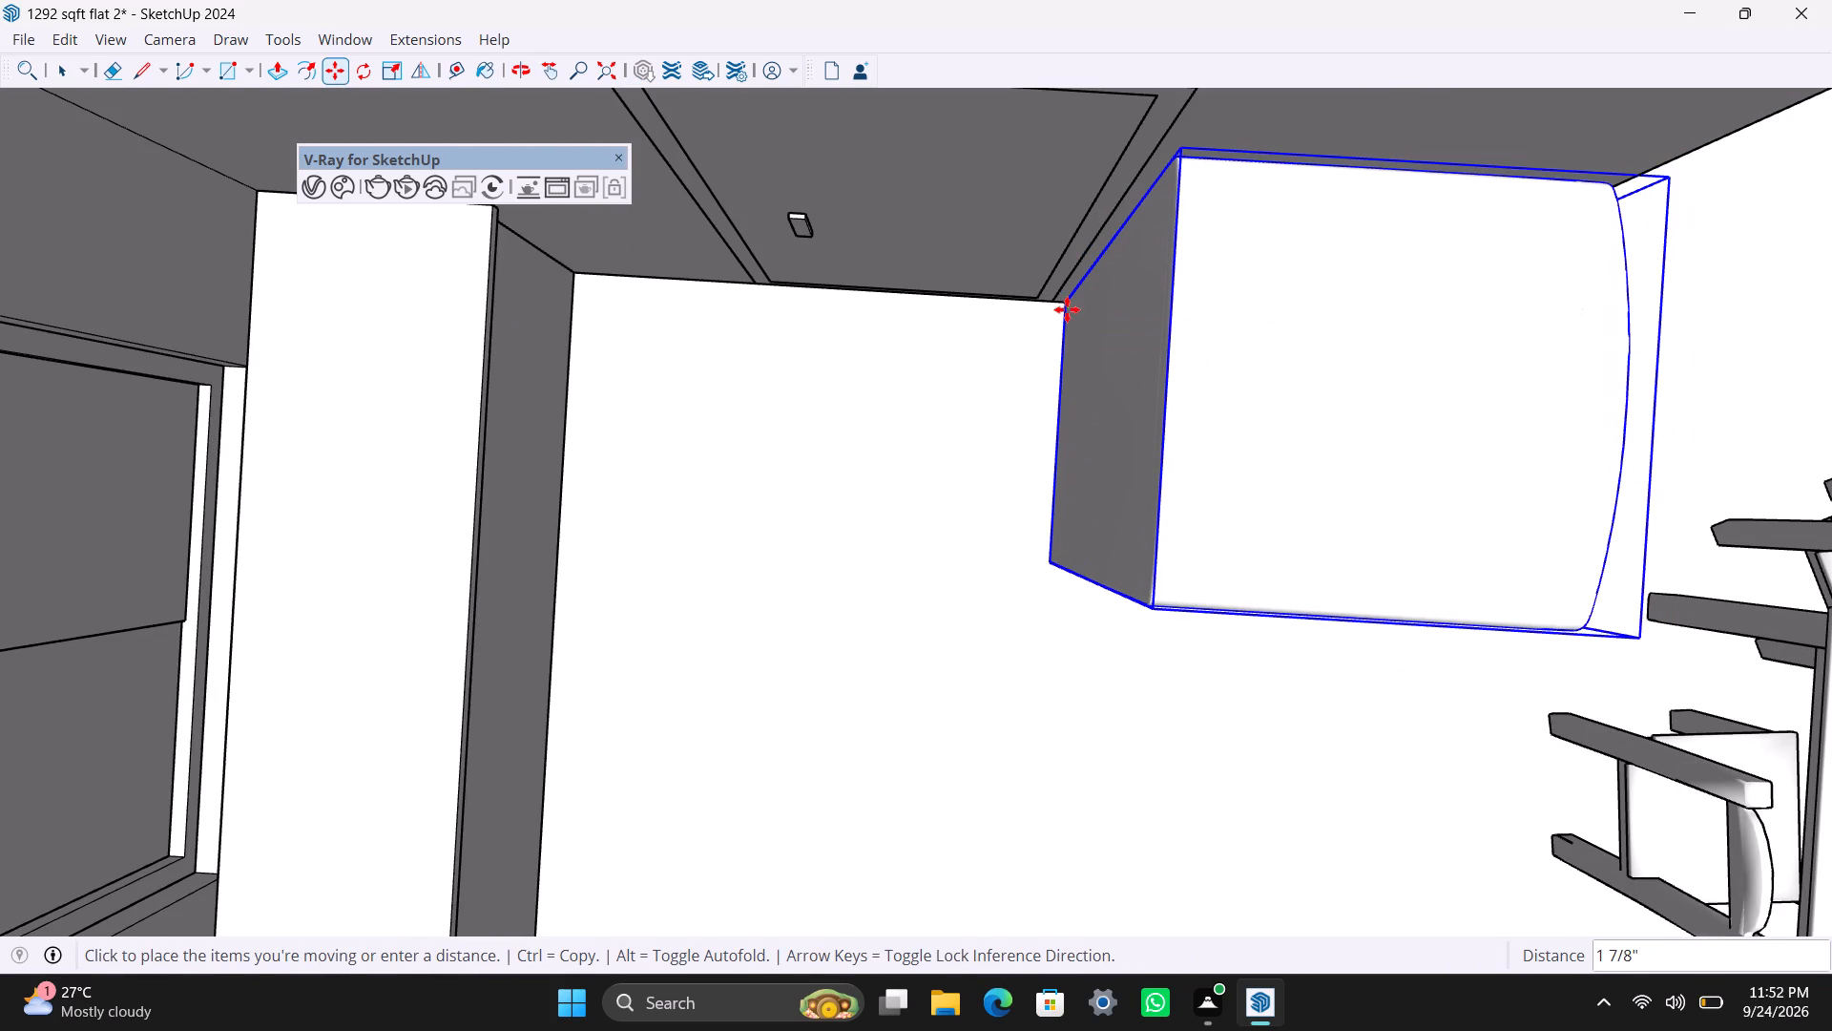
key(space)
click(1122, 453)
Save the model and deselect the fridge.
scroll(1127, 525, down, 9)
middle_drag(1373, 558, 662, 194)
scroll(763, 350, down, 3)
middle_drag(918, 548, 731, 494)
key(ctrl+s)
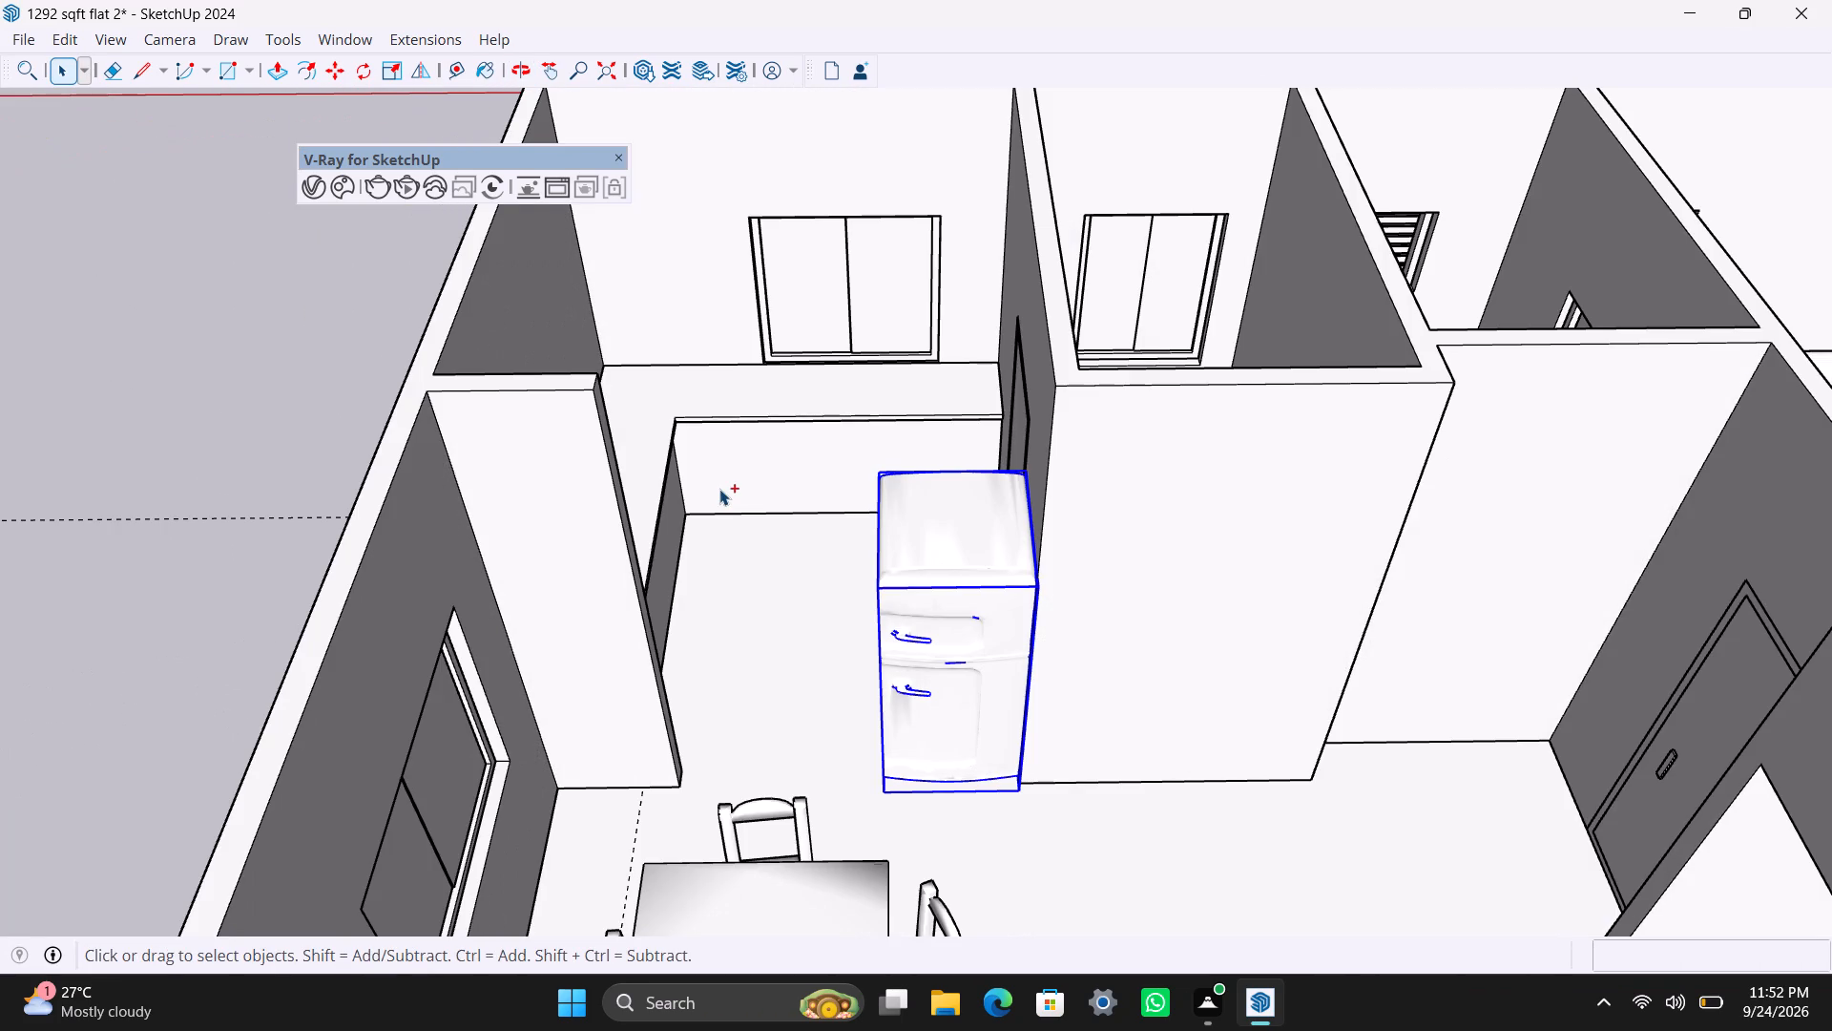
key(space)
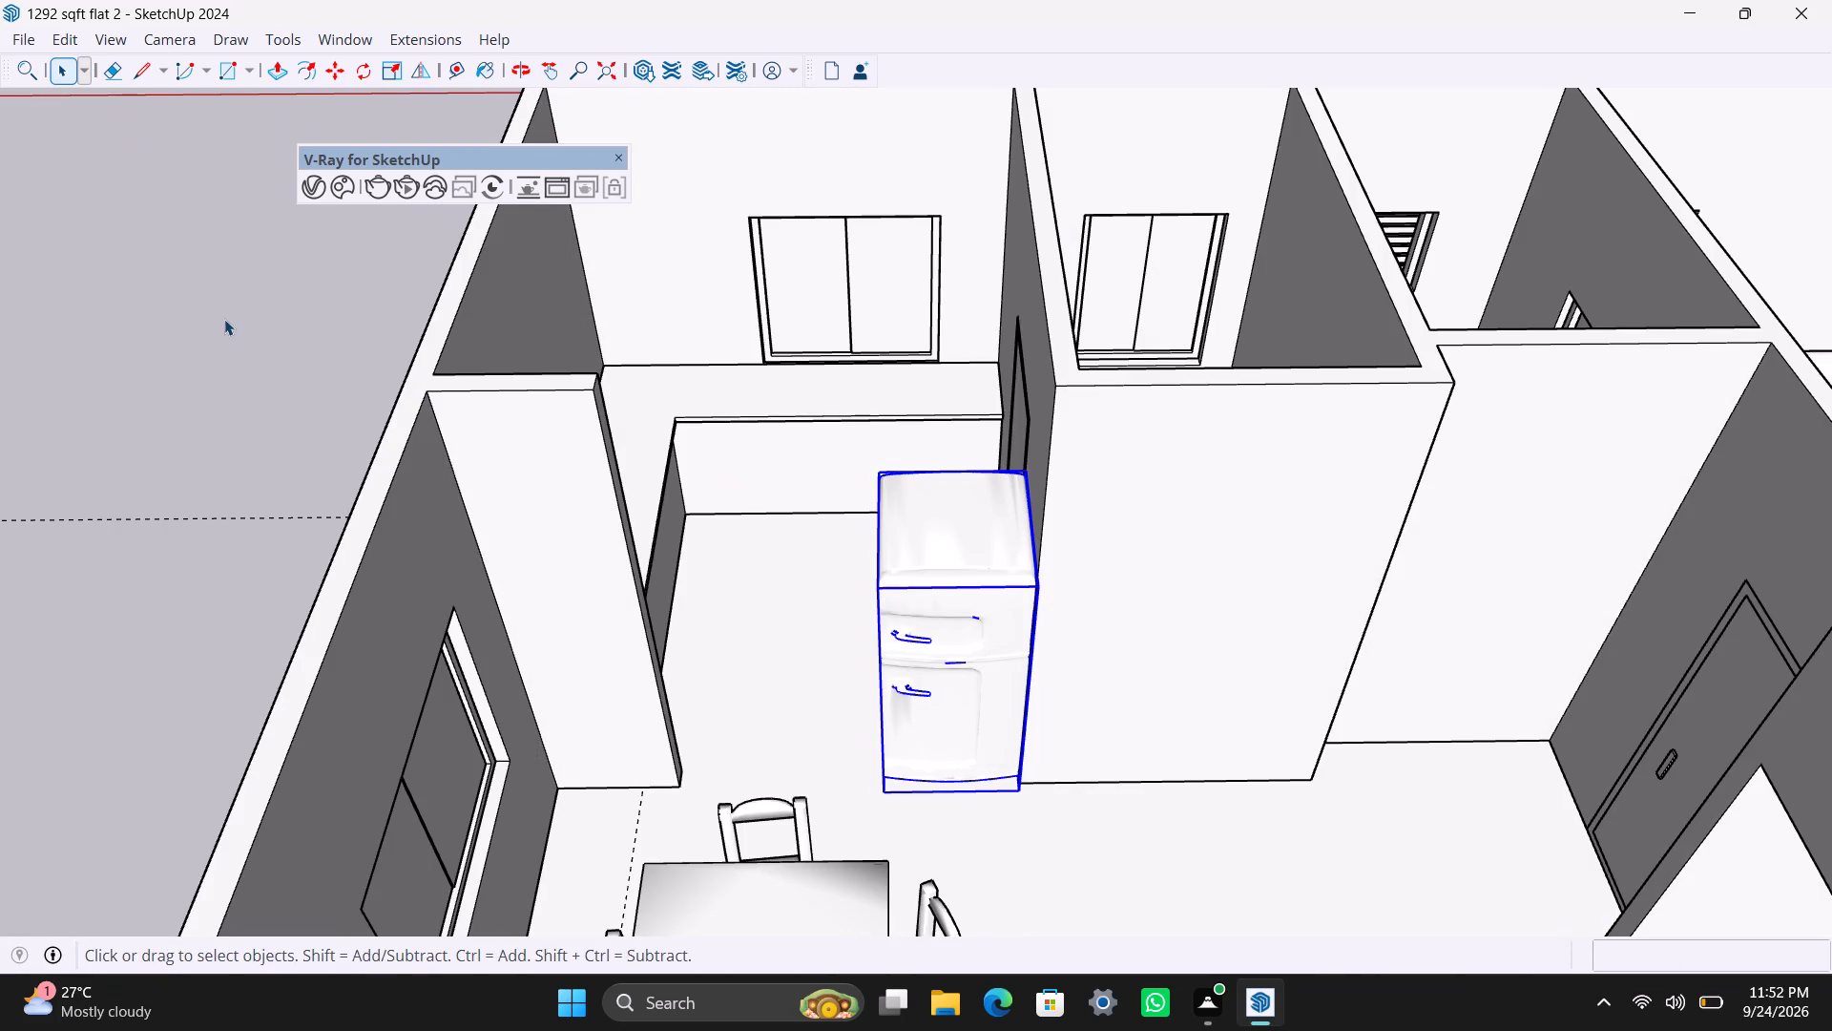
click(222, 312)
Examine the furnished rooms of the house from above and from all sides.
scroll(564, 534, down, 4)
shift+middle_drag(803, 646, 792, 443)
scroll(840, 445, down, 4)
middle_drag(855, 427, 871, 842)
scroll(937, 716, up, 2)
middle_drag(894, 659, 879, 445)
scroll(927, 456, down, 7)
shift+middle_drag(944, 509, 940, 534)
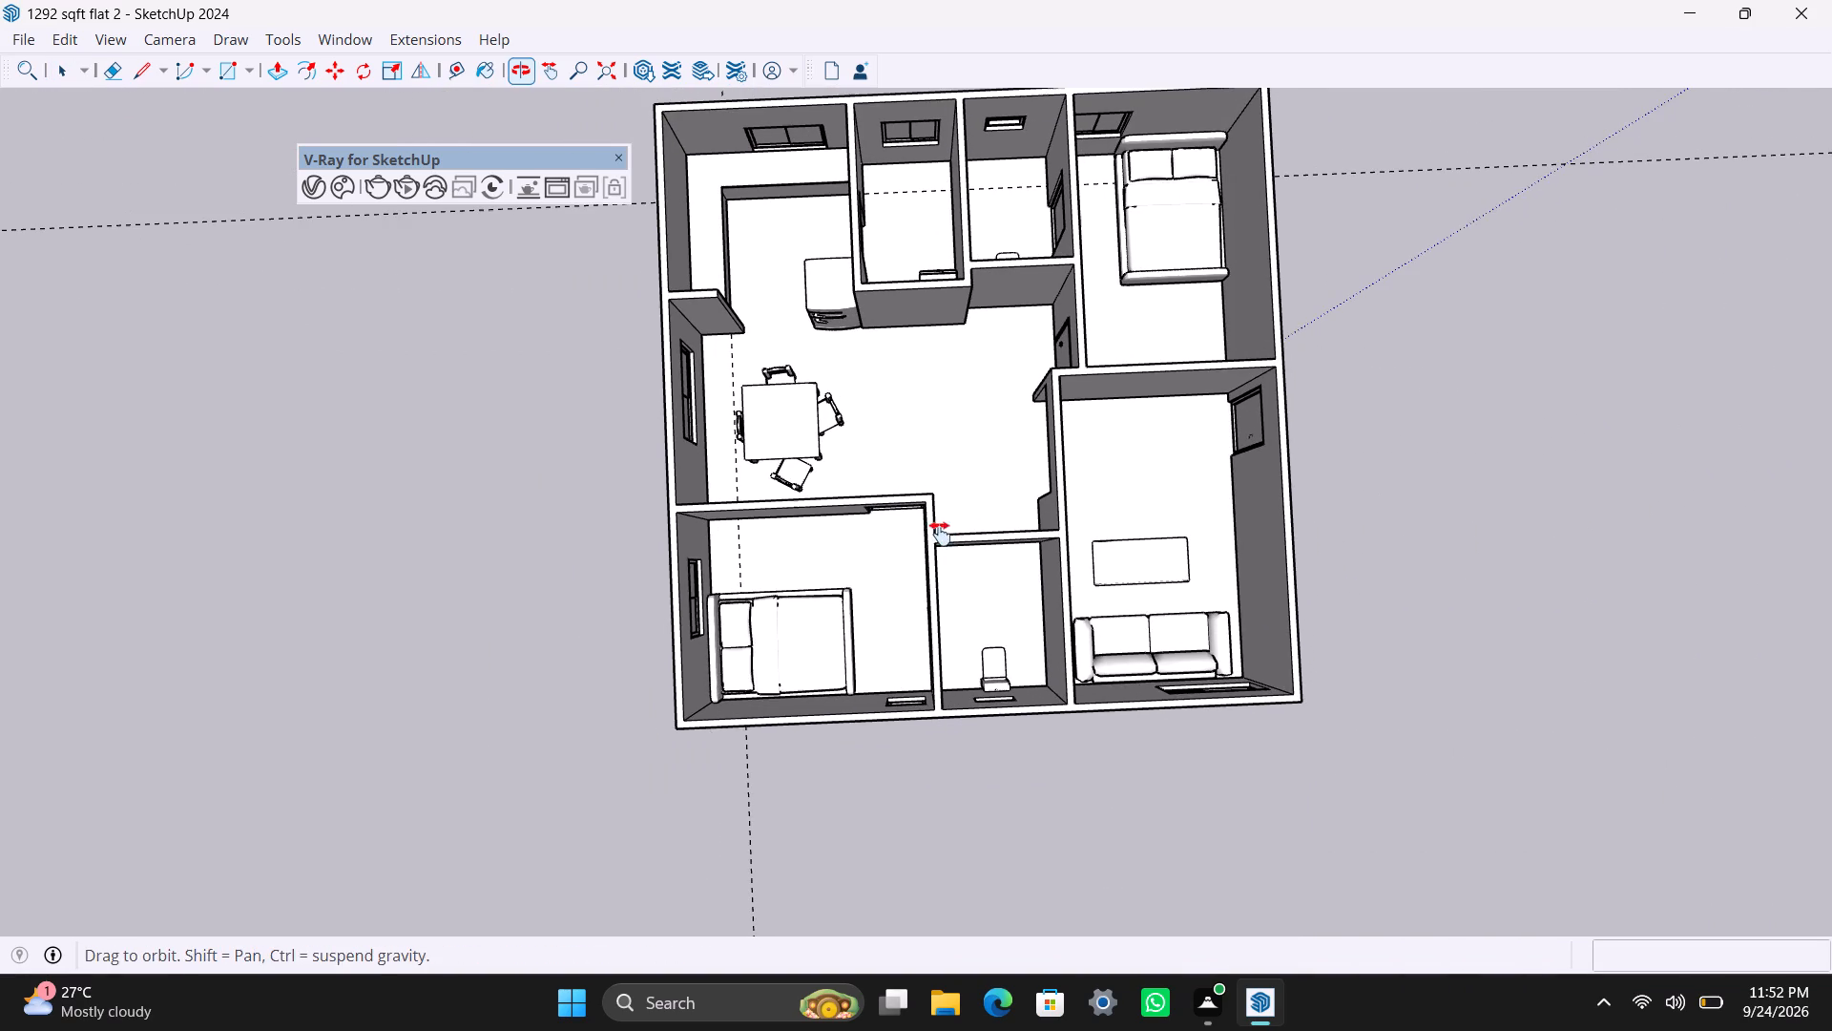
shift+middle_drag(940, 534, 939, 535)
scroll(979, 496, up, 1)
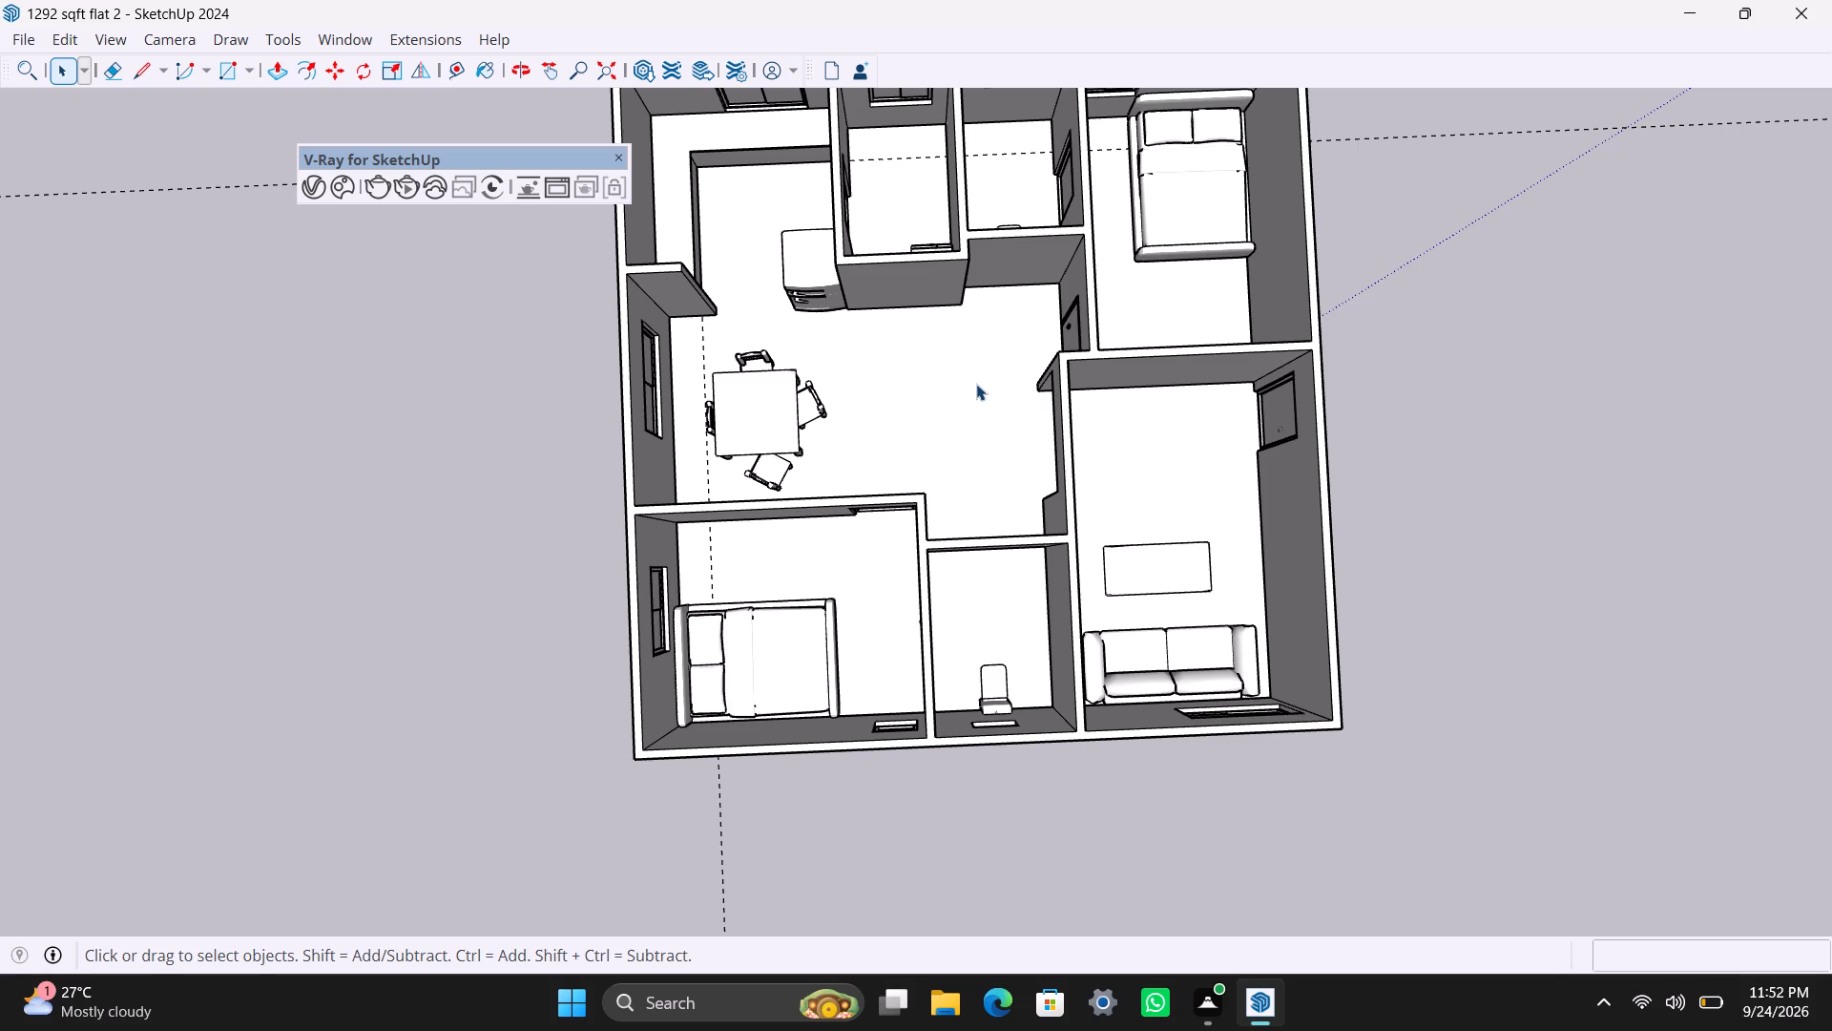
scroll(984, 728, up, 3)
middle_drag(698, 759, 1710, 800)
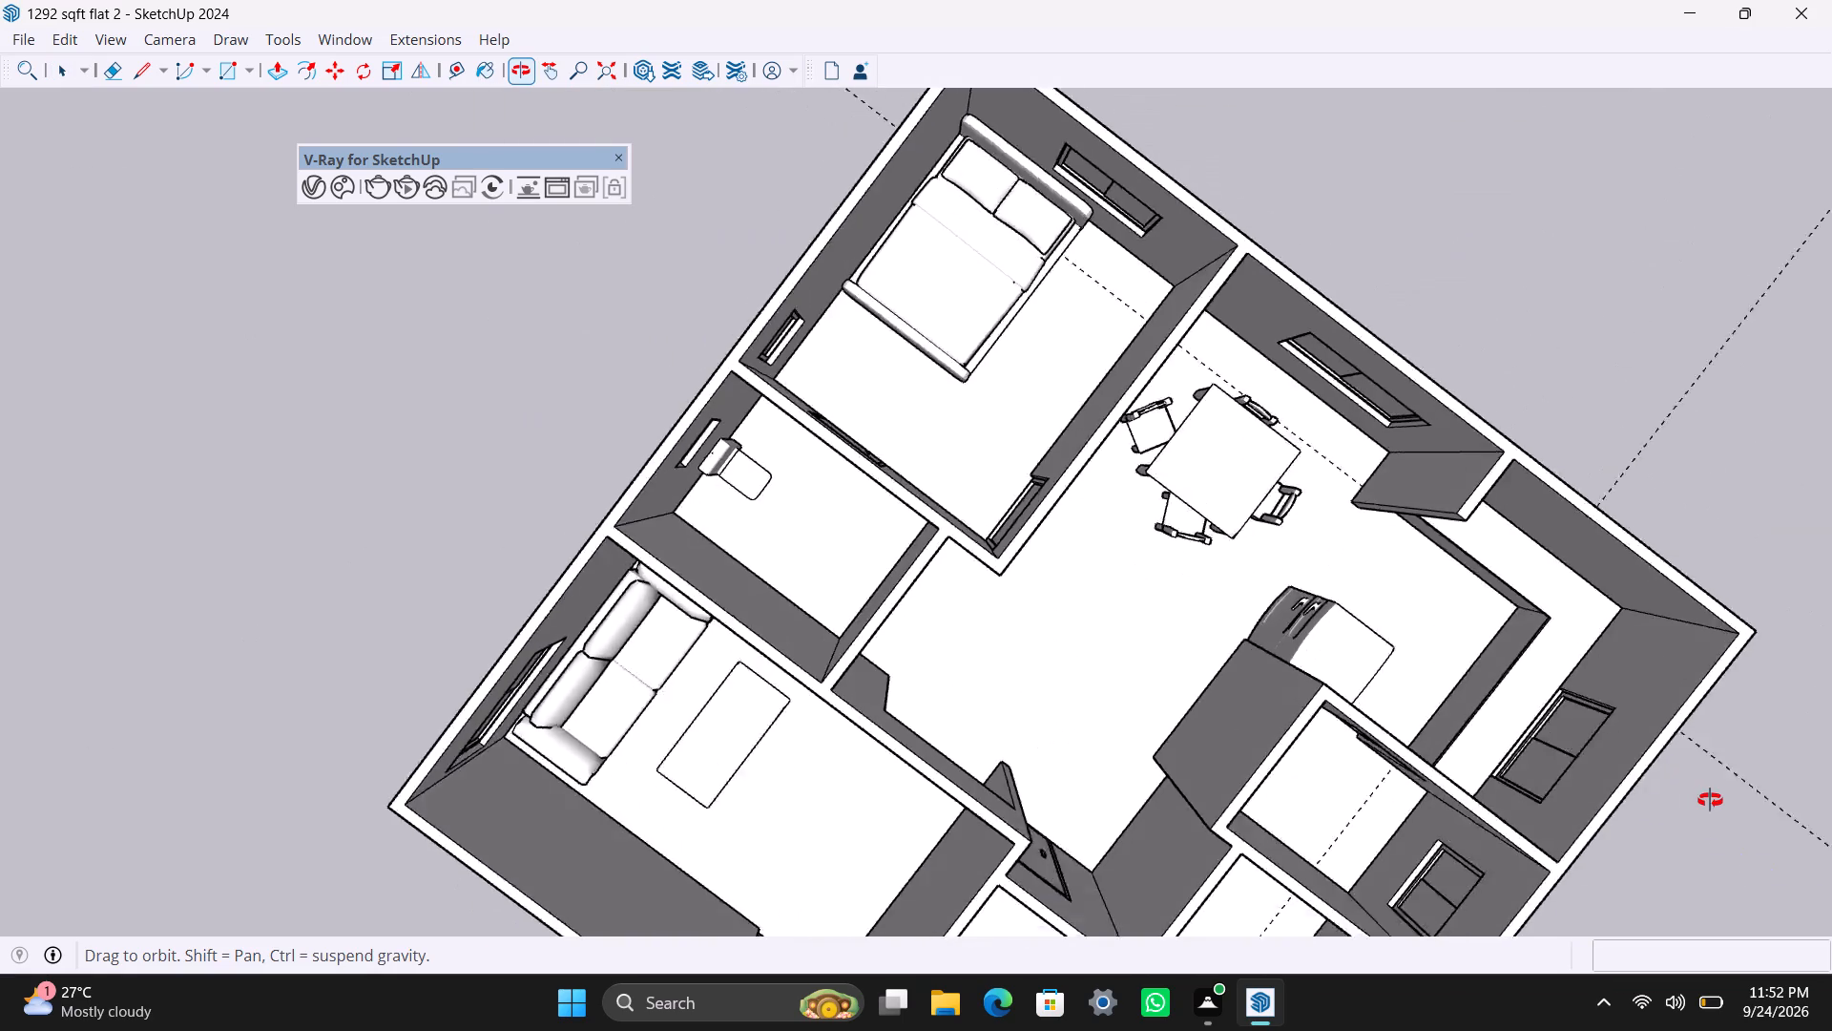
middle_drag(1710, 800, 1063, 620)
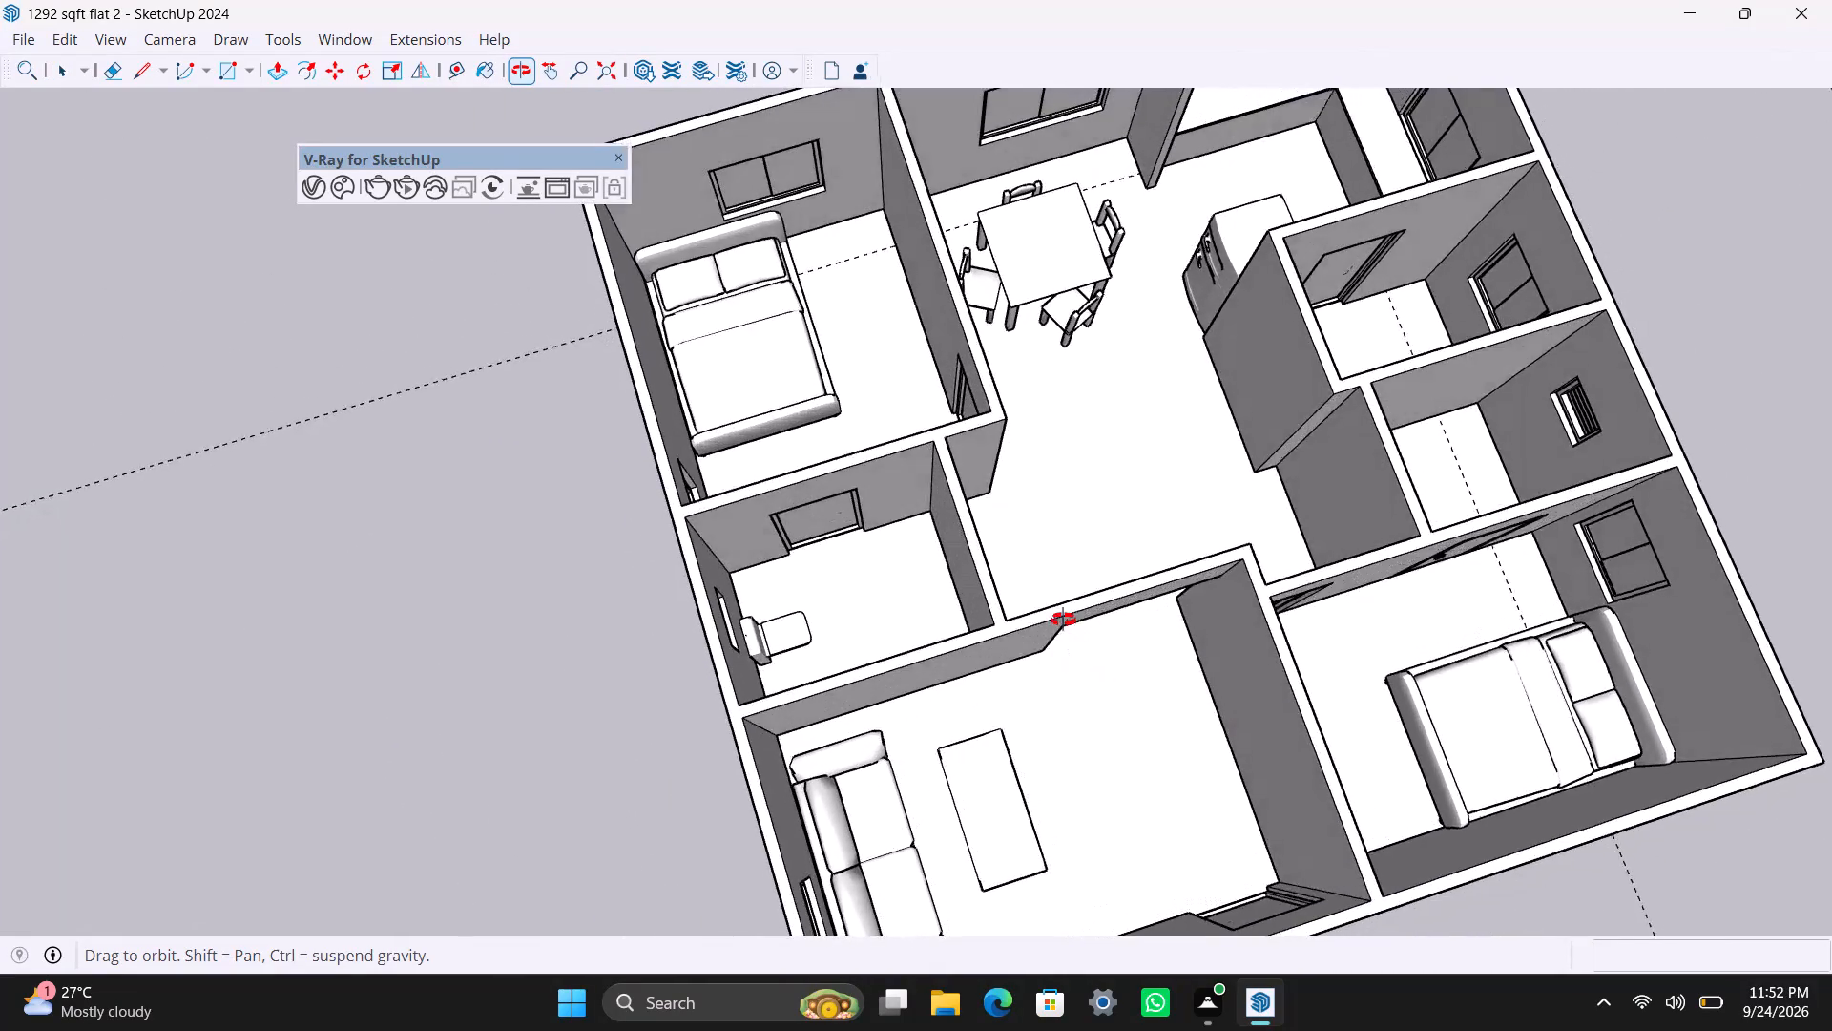
middle_drag(1063, 620, 1114, 514)
scroll(676, 769, down, 4)
middle_drag(498, 767, 866, 808)
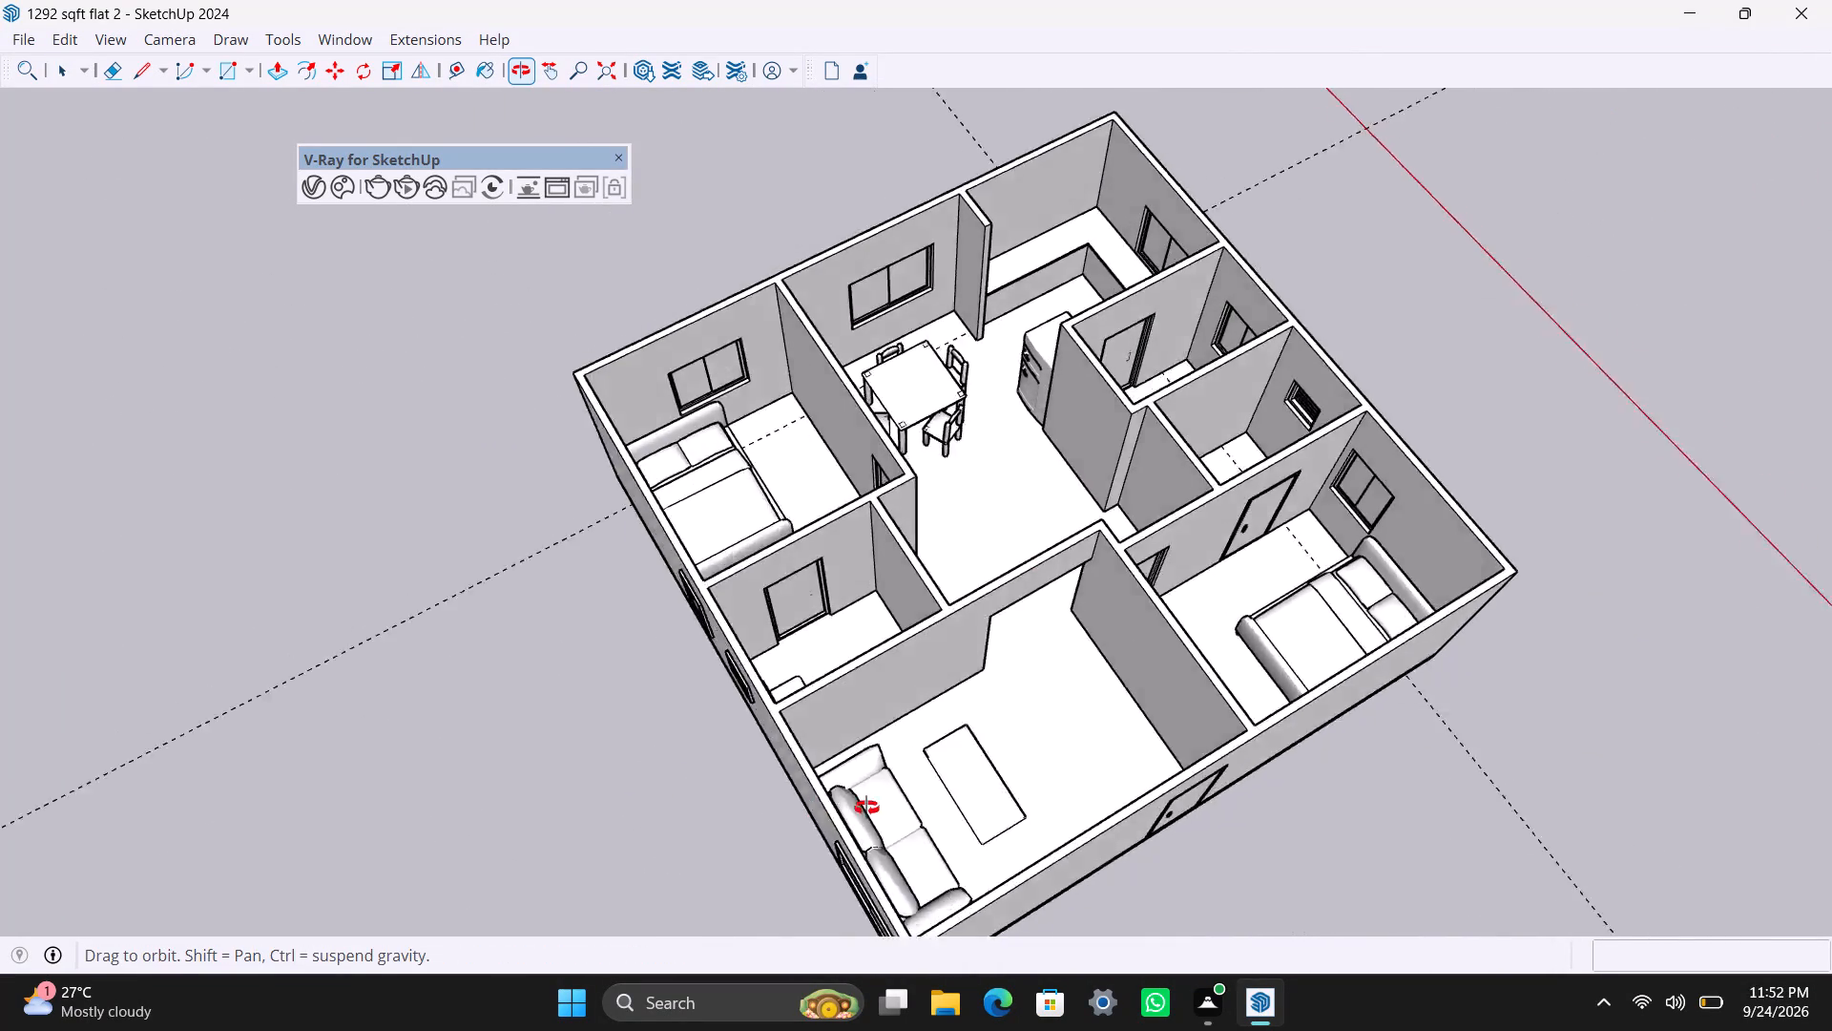
middle_drag(866, 808, 1831, 555)
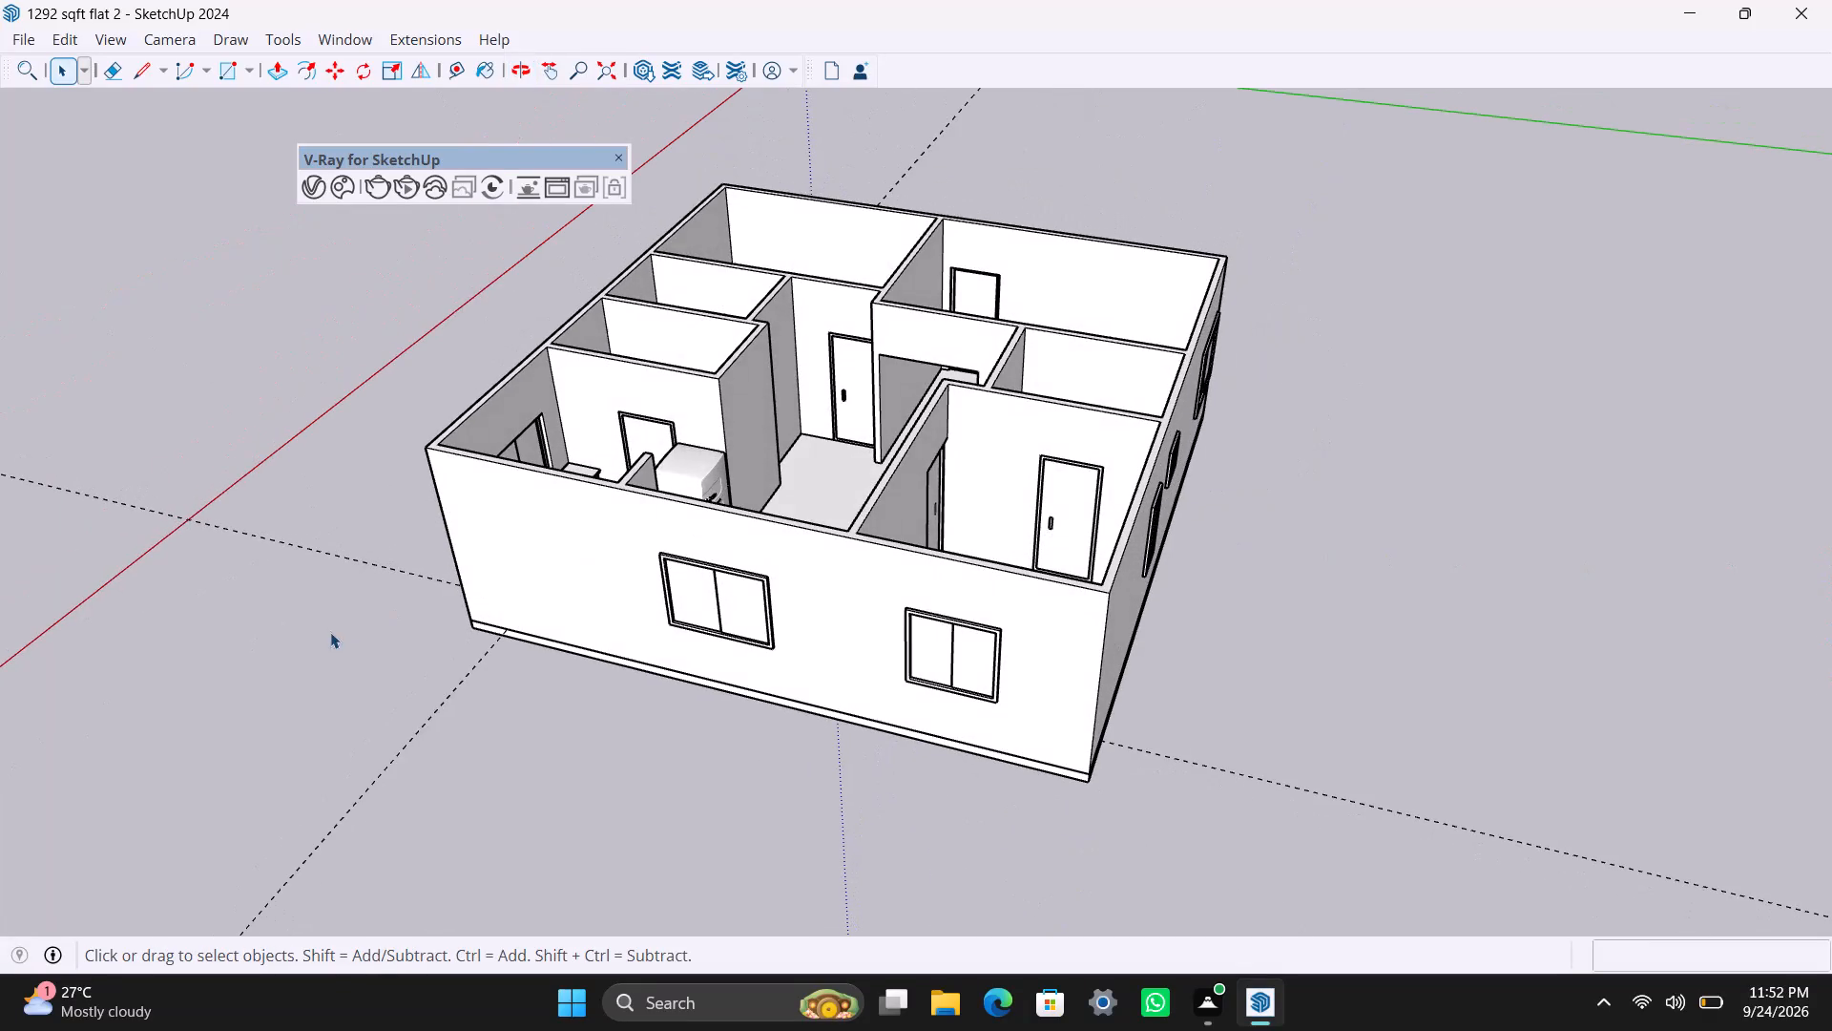
middle_drag(330, 632, 1340, 726)
Draw a 6' by 2' rectangle on the floor of the wall recess backing onto the toilet room and group it.
scroll(897, 482, up, 2)
middle_drag(883, 465, 883, 763)
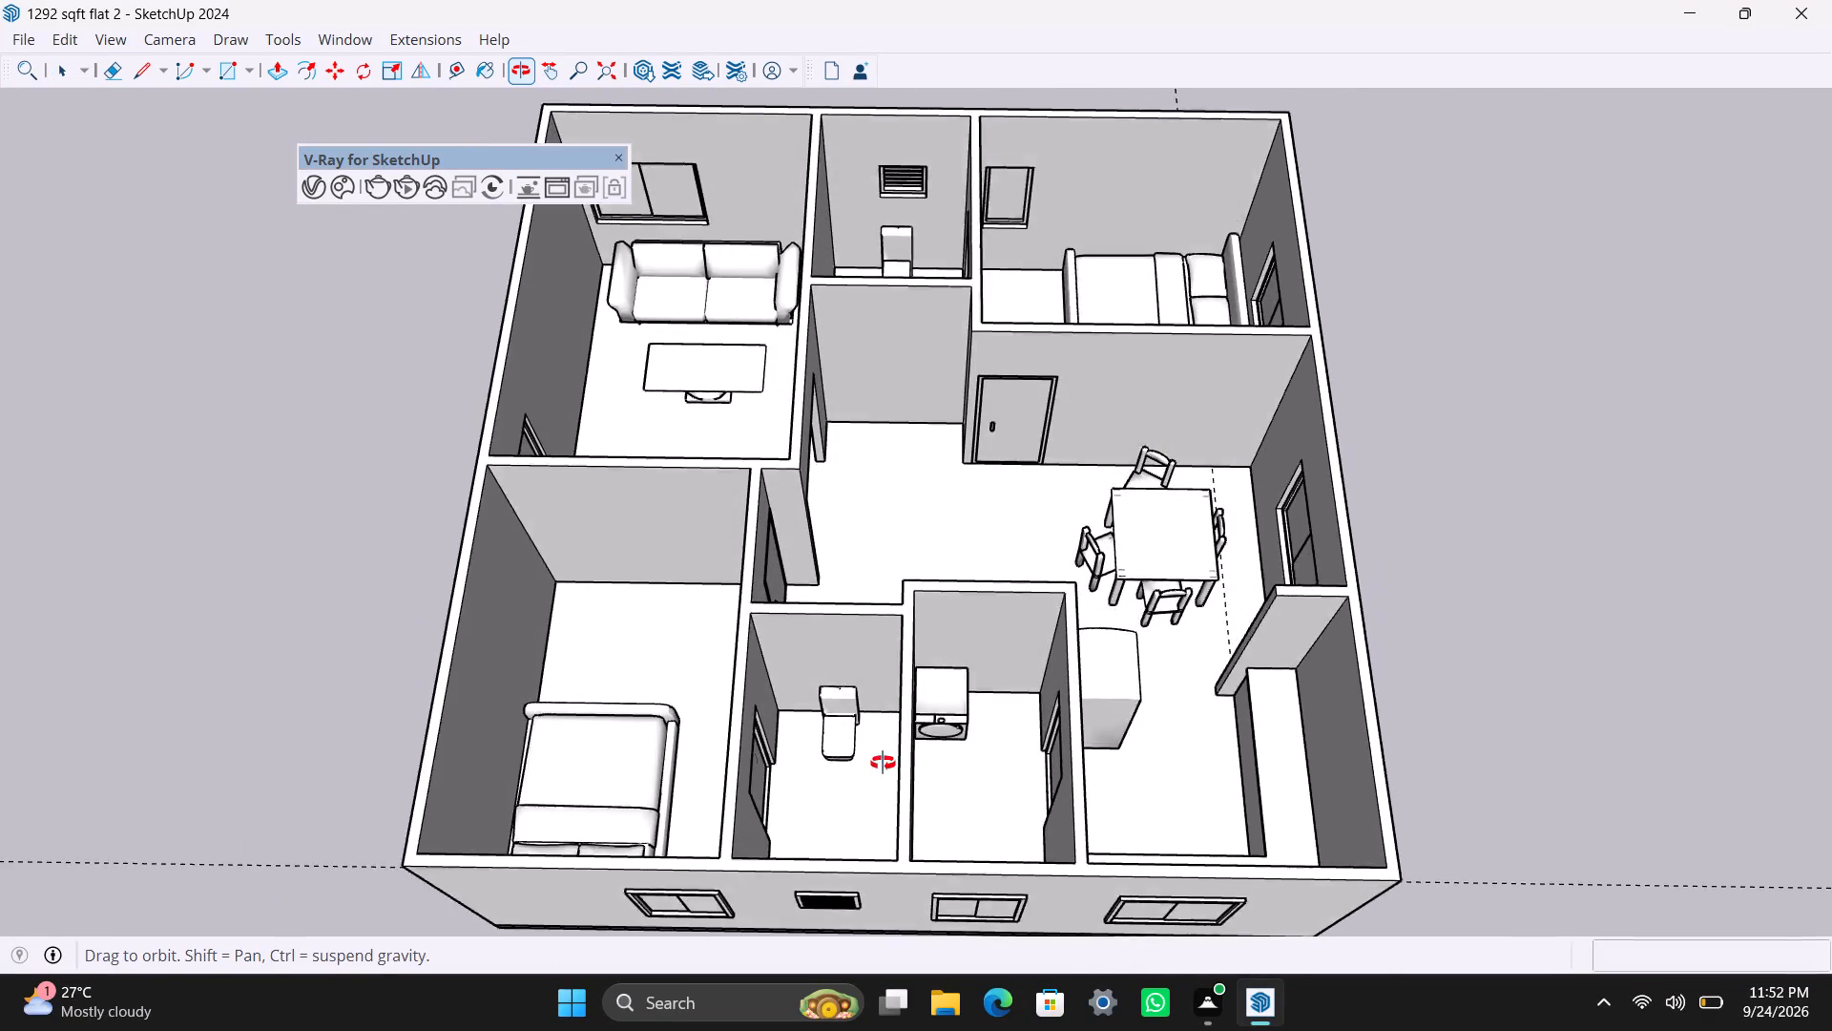
middle_drag(883, 763, 883, 785)
scroll(845, 547, up, 5)
middle_drag(842, 397, 834, 598)
scroll(834, 559, up, 2)
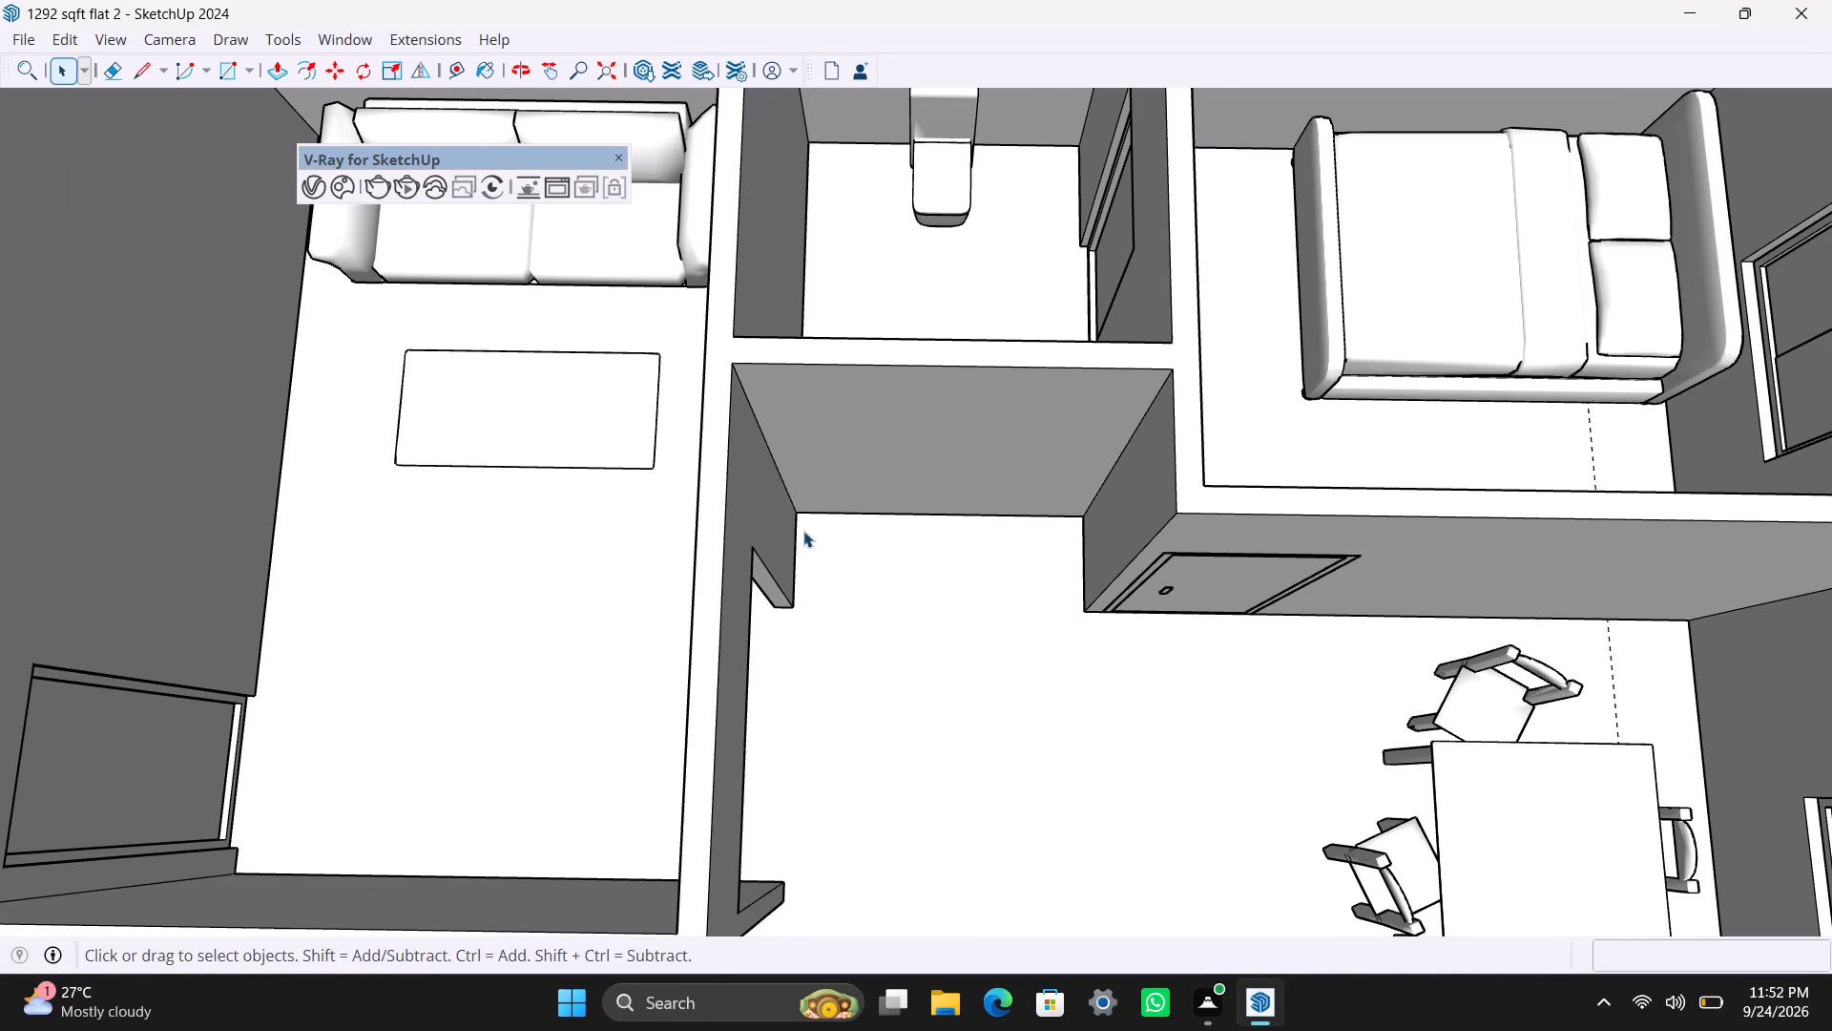
key(r)
click(795, 513)
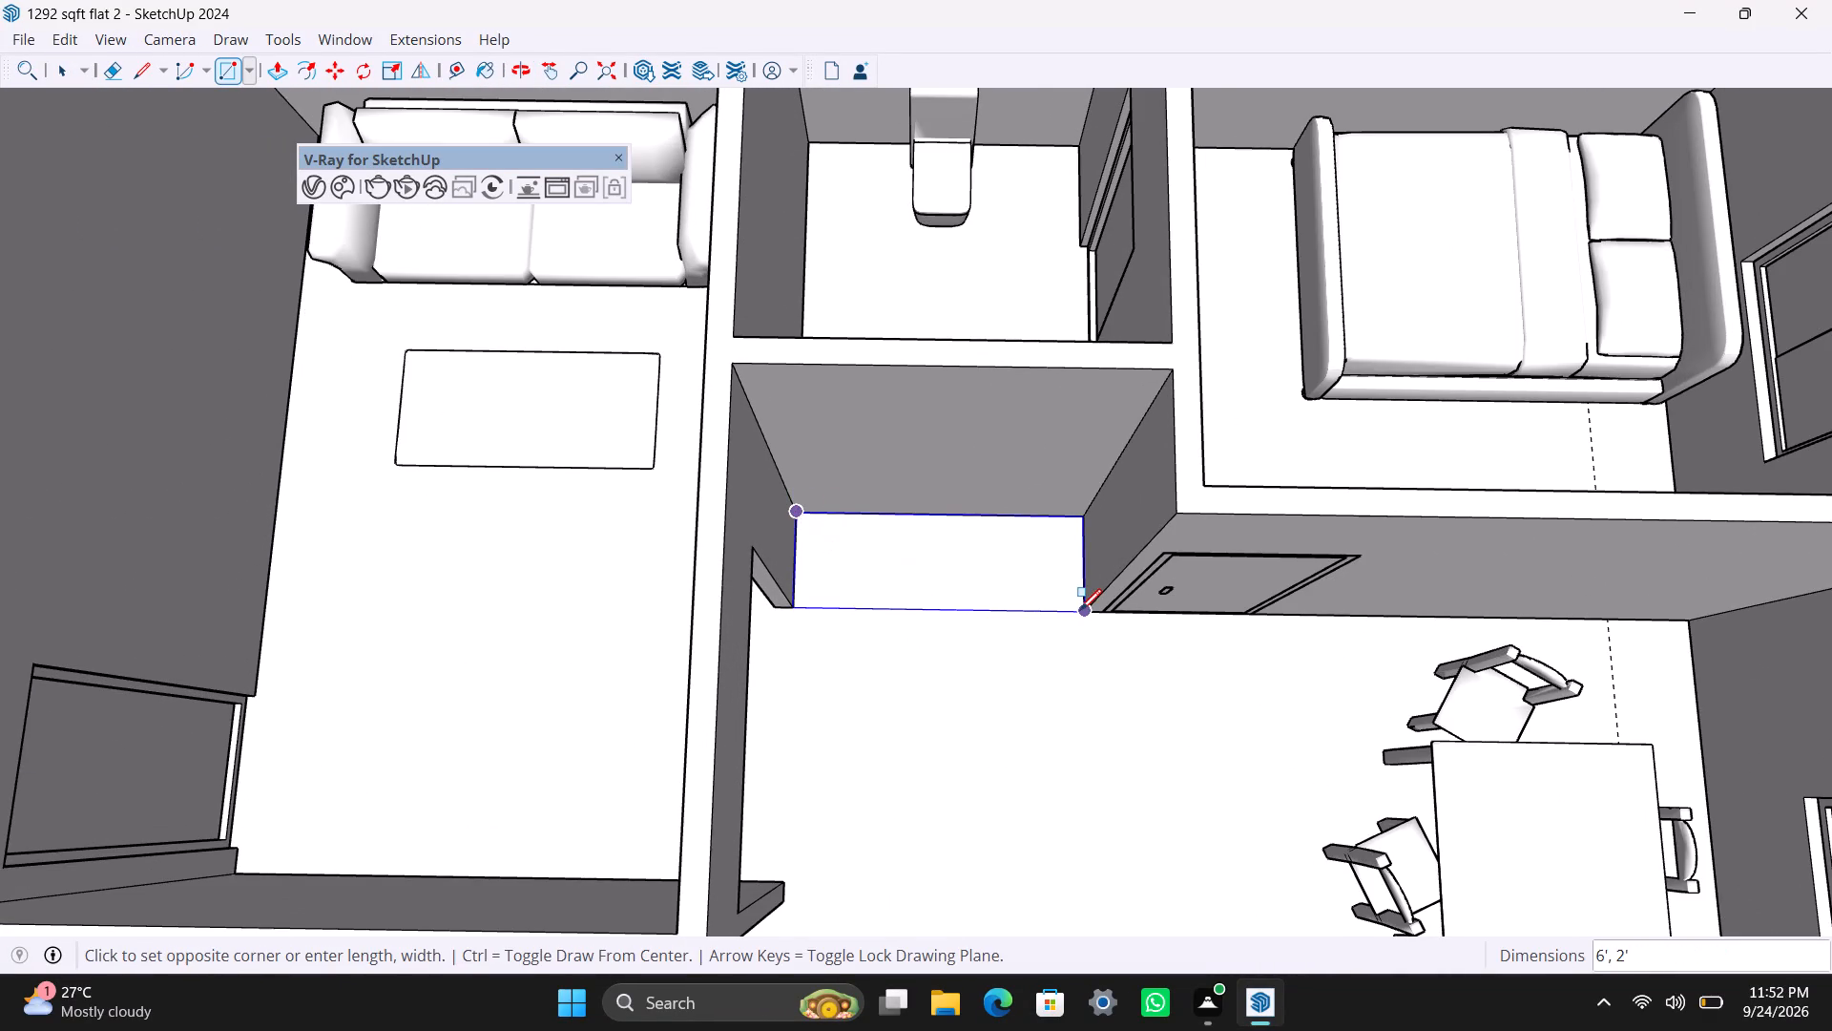
click(1080, 610)
key(space)
double_click(1004, 587)
right_click(1004, 587)
click(1151, 281)
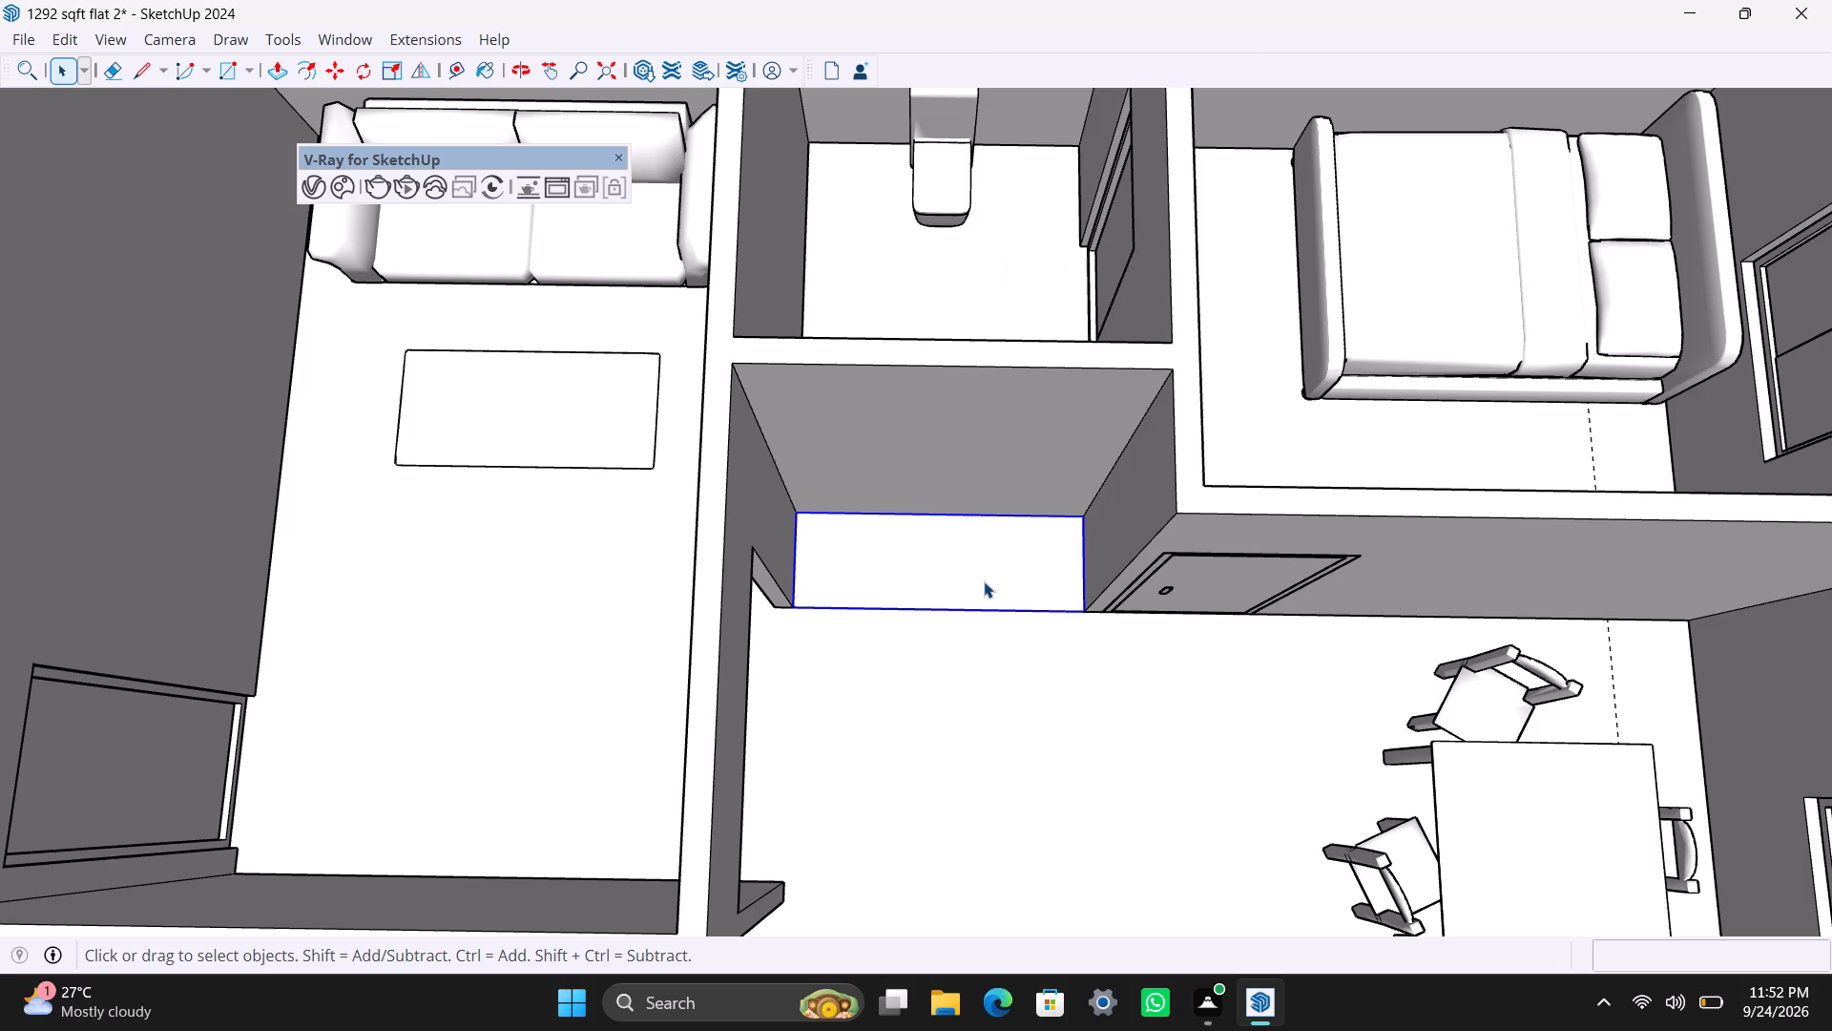
Extrude the grouped rectangle in the recess upward by 2'6" into a base cabinet and close the group.
triple_click(984, 581)
key(p)
drag(983, 581, 982, 571)
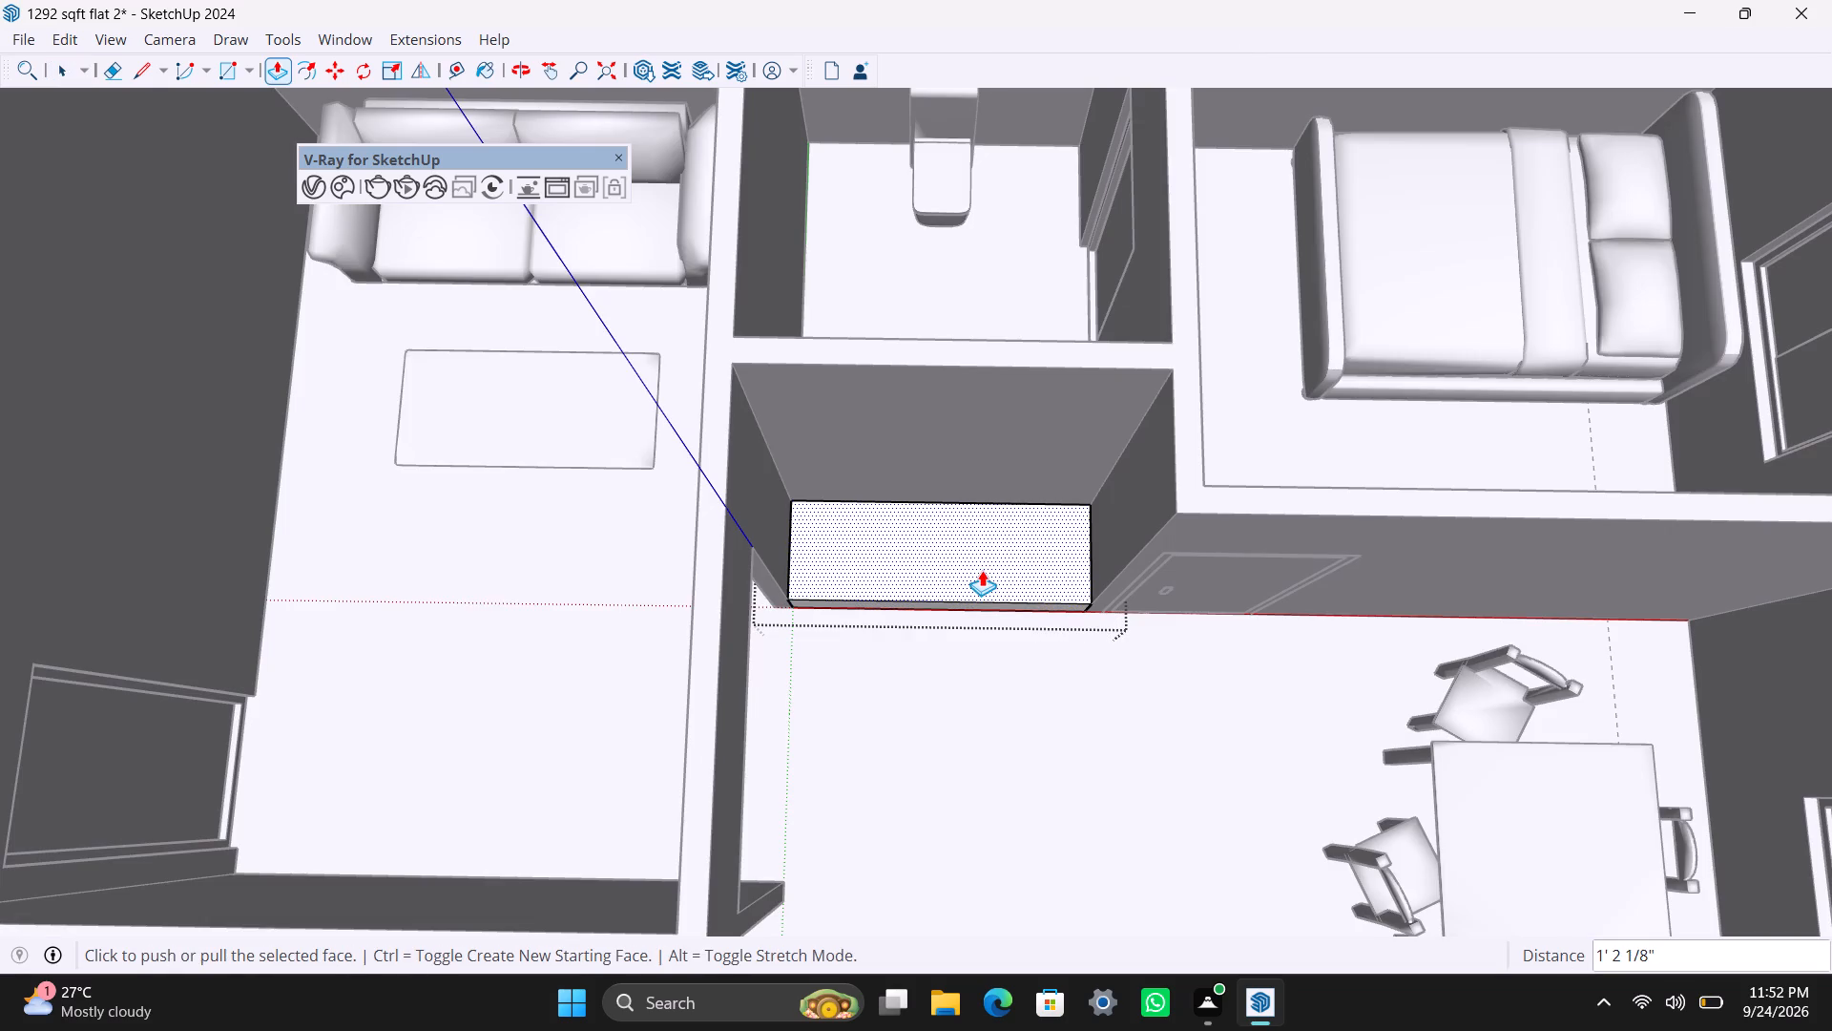
key(2)
text('6")
key(Return)
key(space)
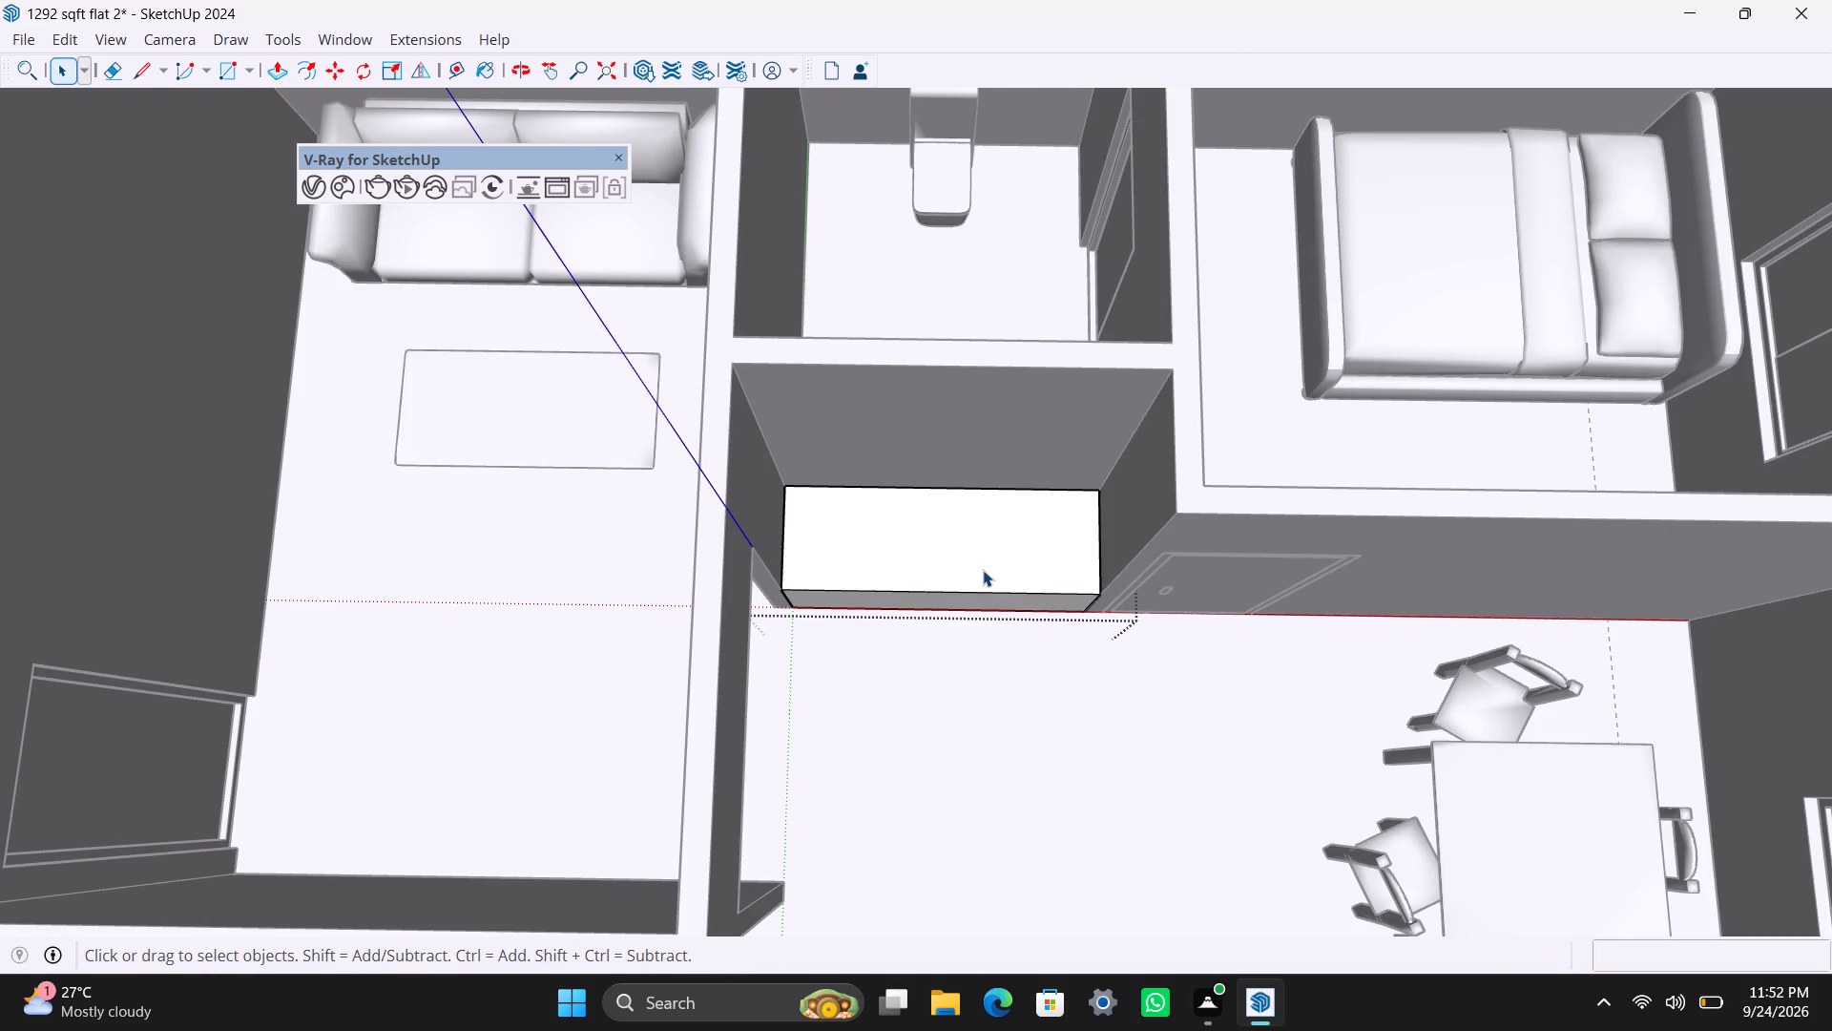
click(921, 798)
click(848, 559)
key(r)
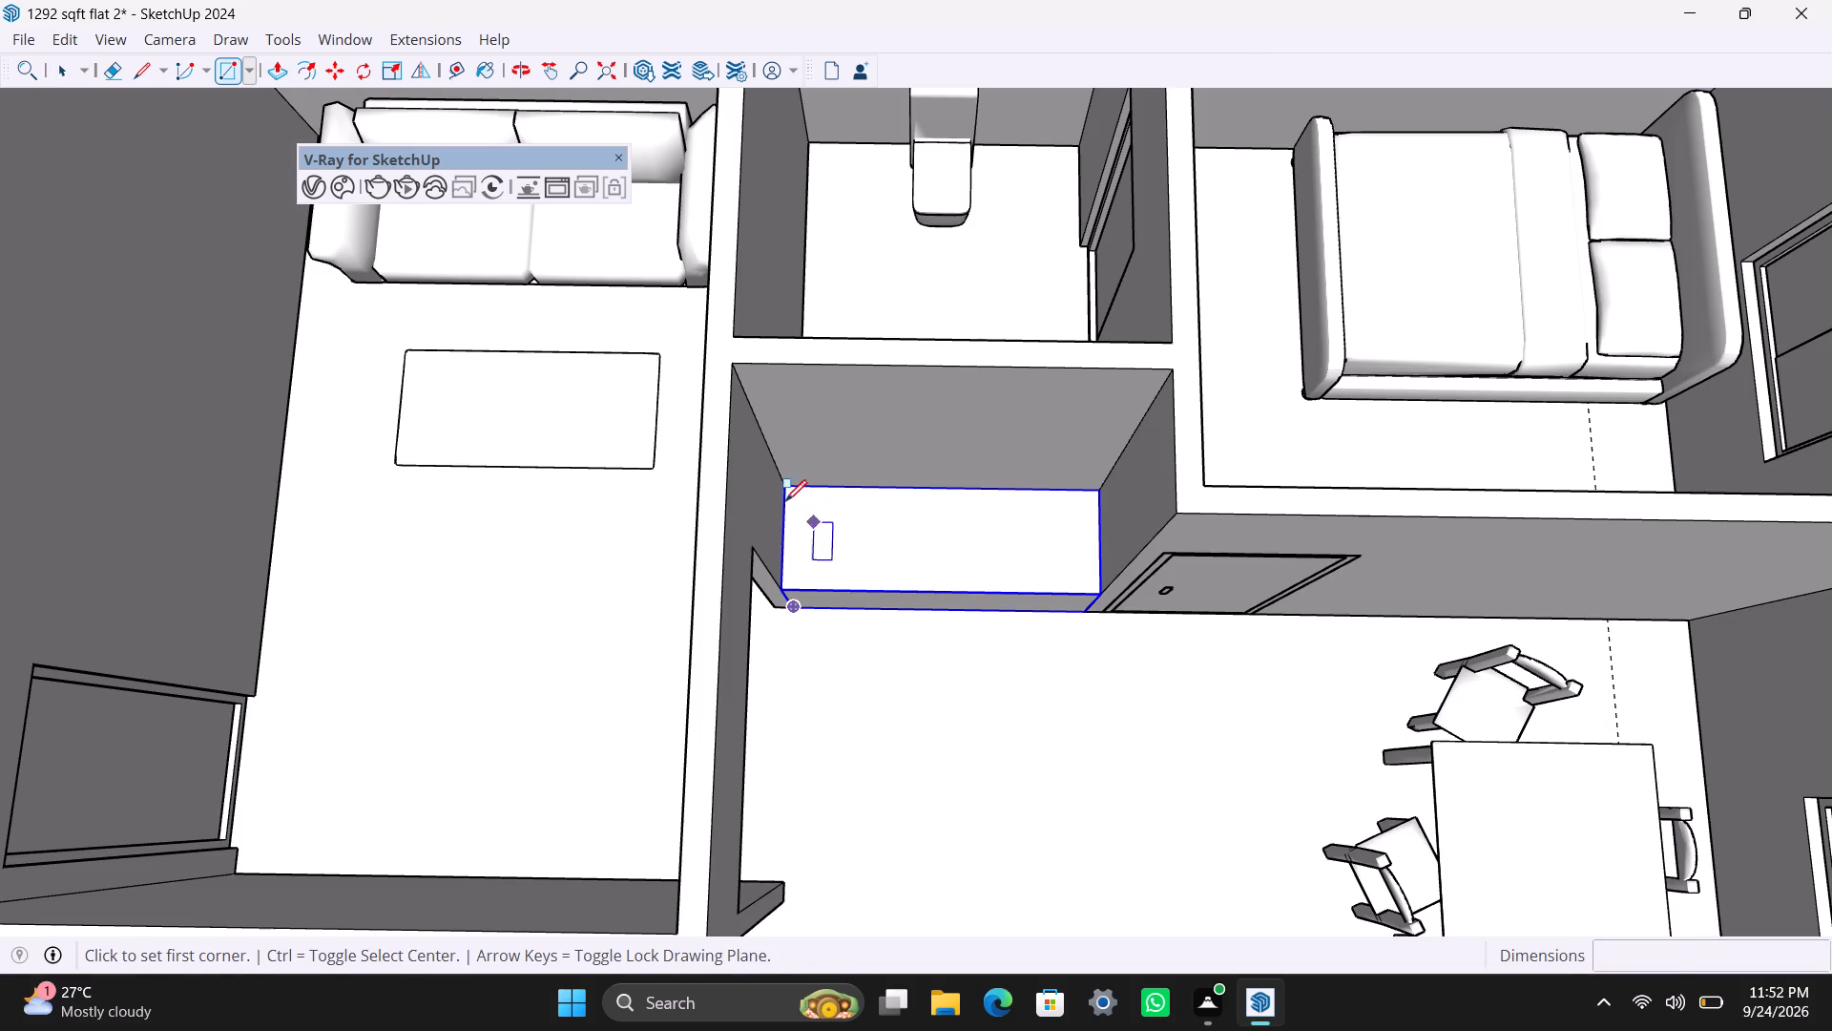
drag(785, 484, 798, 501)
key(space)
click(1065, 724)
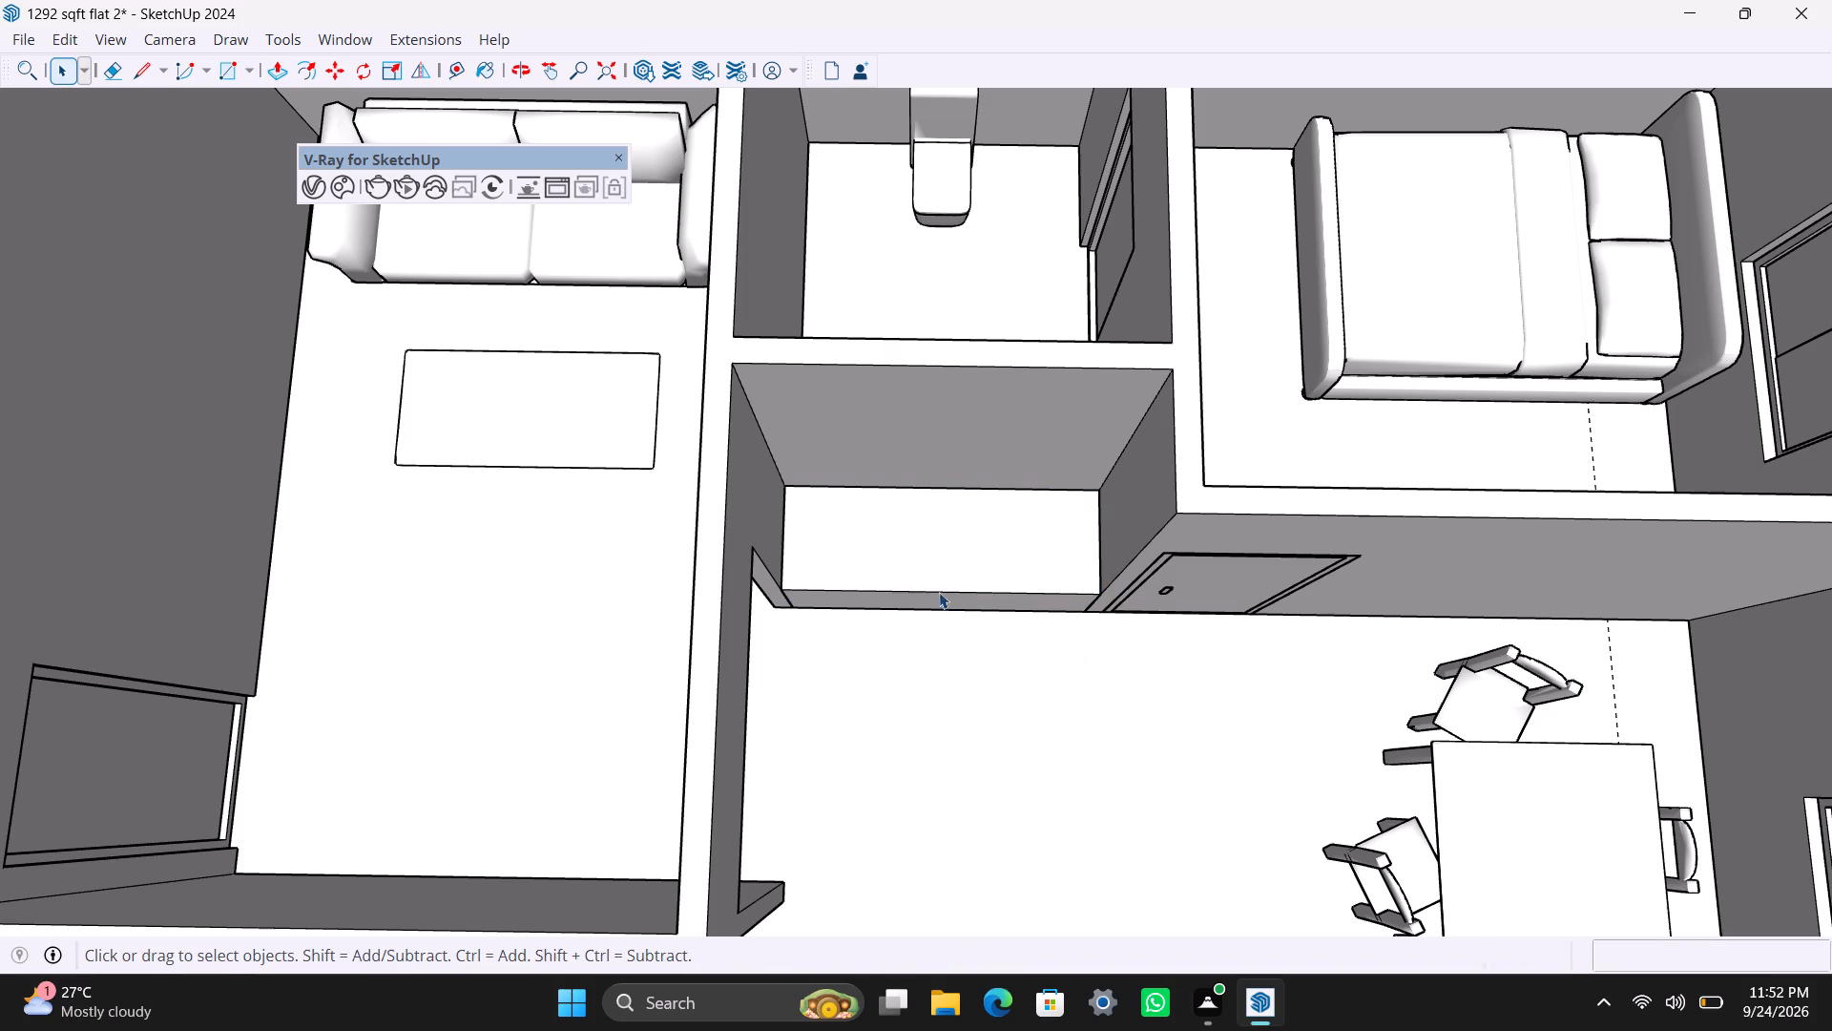
Draw a rectangle covering the whole top of the recess cabinet and make it a separate group.
key(r)
click(788, 485)
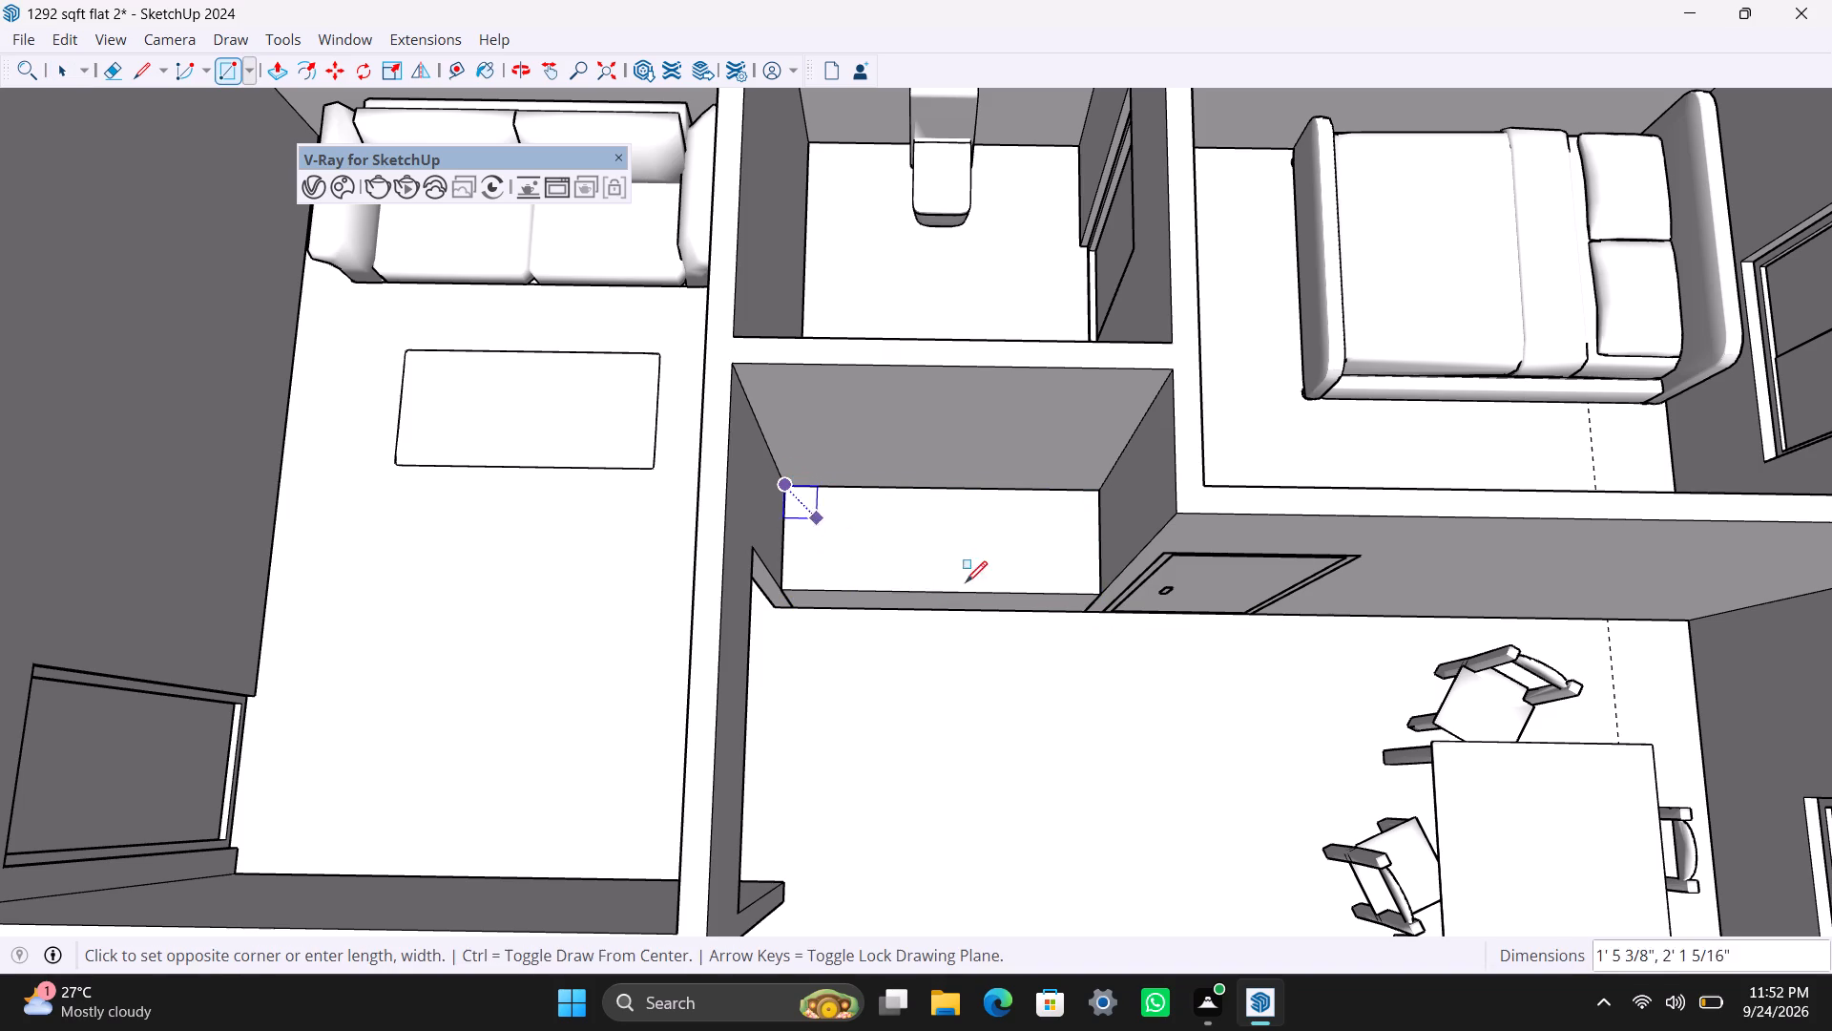
click(1100, 594)
key(space)
double_click(1025, 558)
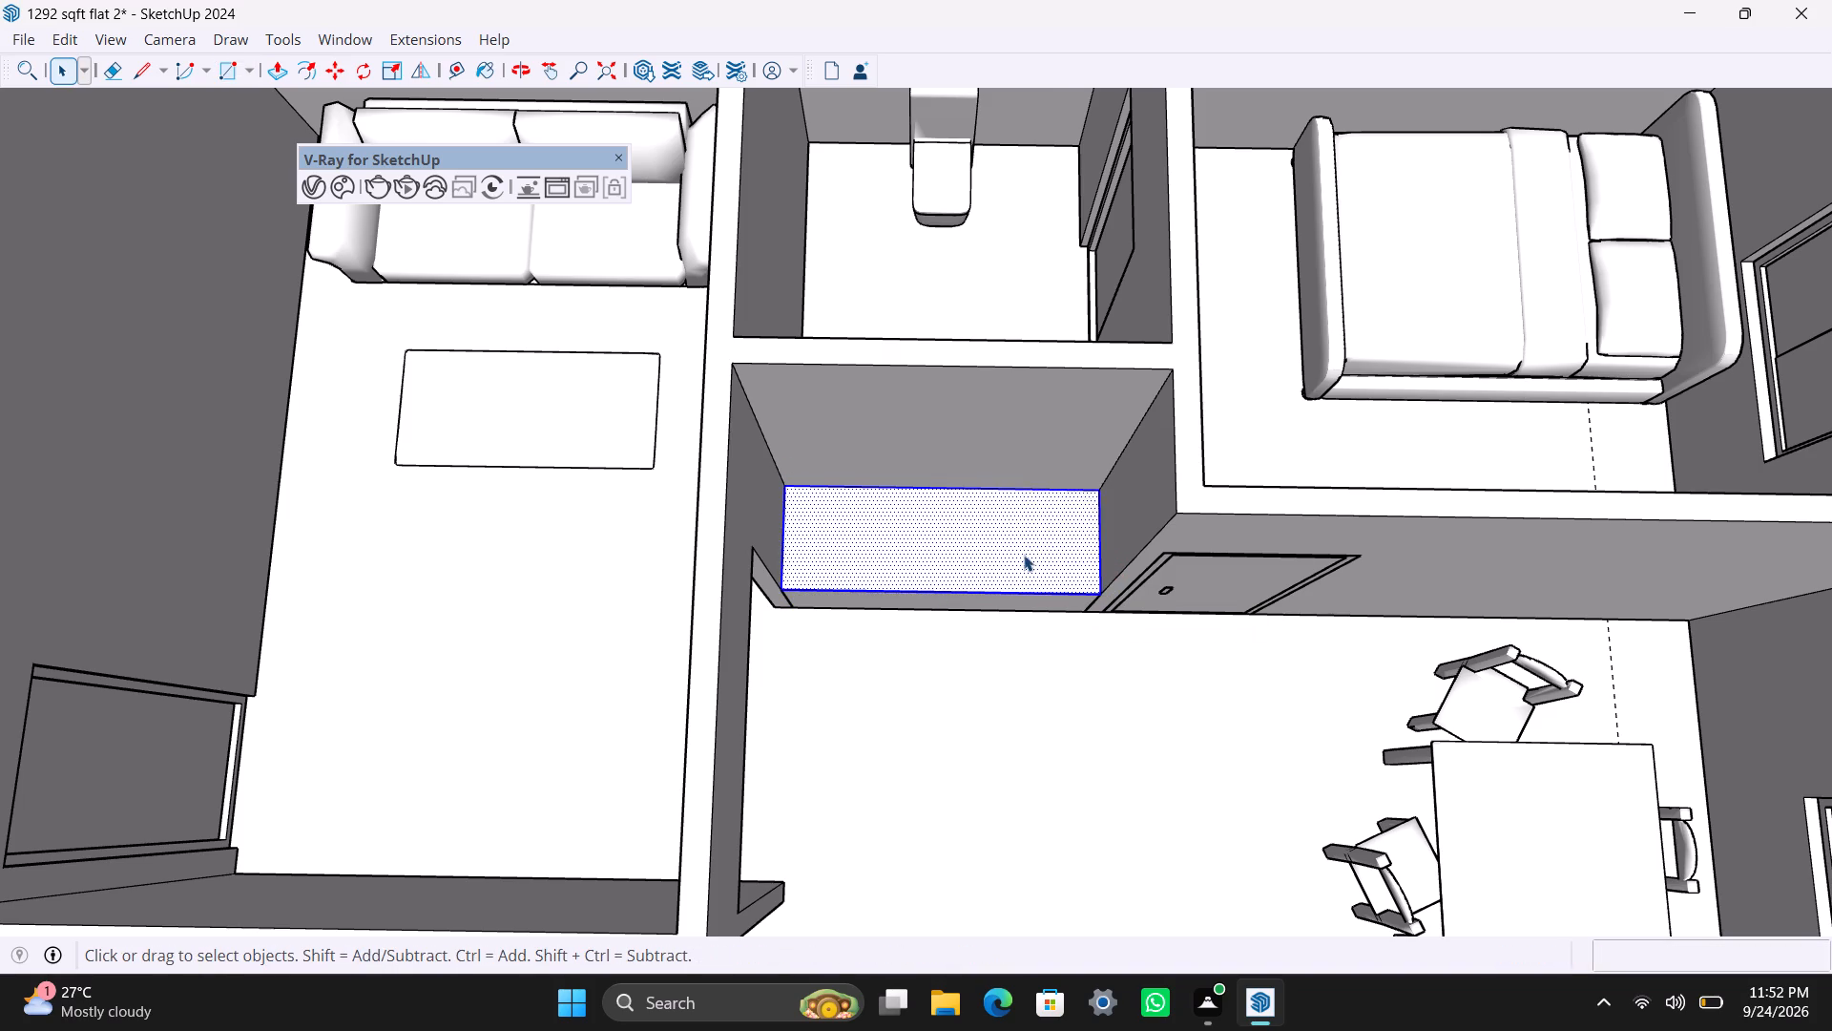
right_click(1024, 555)
click(1099, 247)
Inside the new group, extrude the top rectangle upward by 40 mm to form a countertop slab.
triple_click(1050, 552)
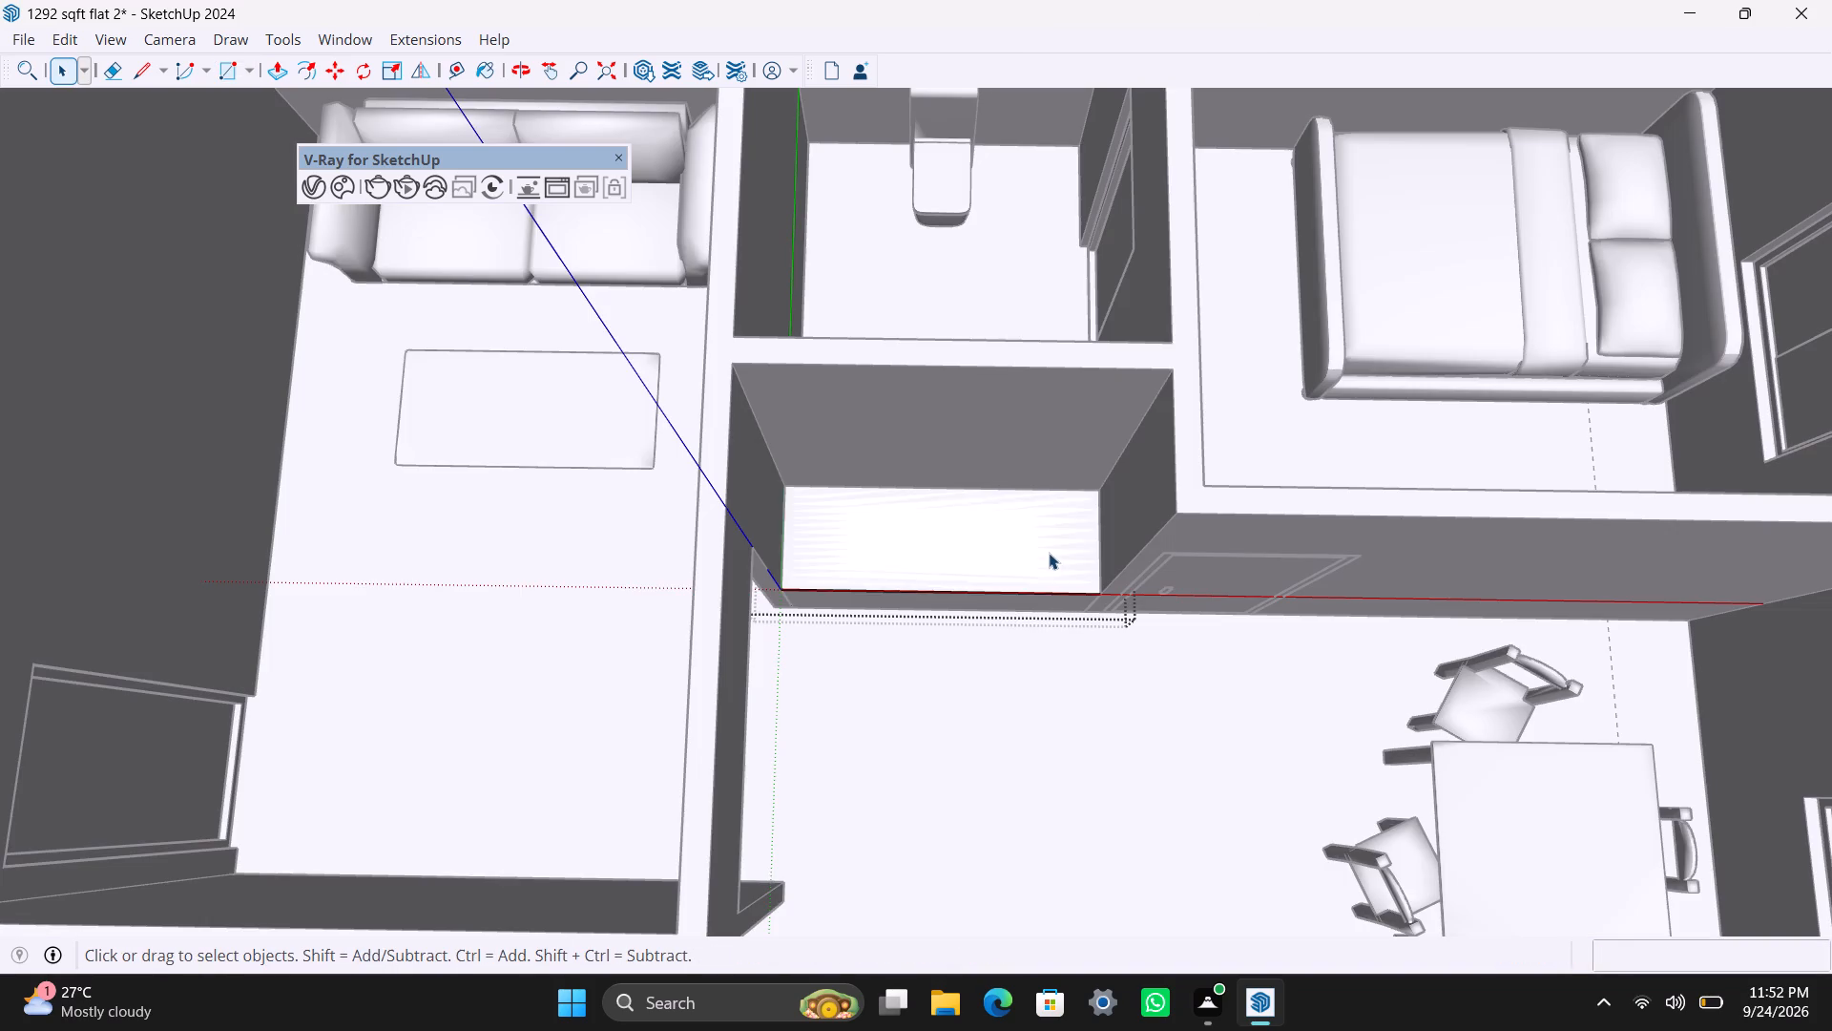
key(p)
drag(1049, 553, 1049, 541)
text(40mm)
key(Return)
key(space)
Extend the countertop slab's front face outward by 2" as an overhang and close the group.
scroll(1026, 730, up, 3)
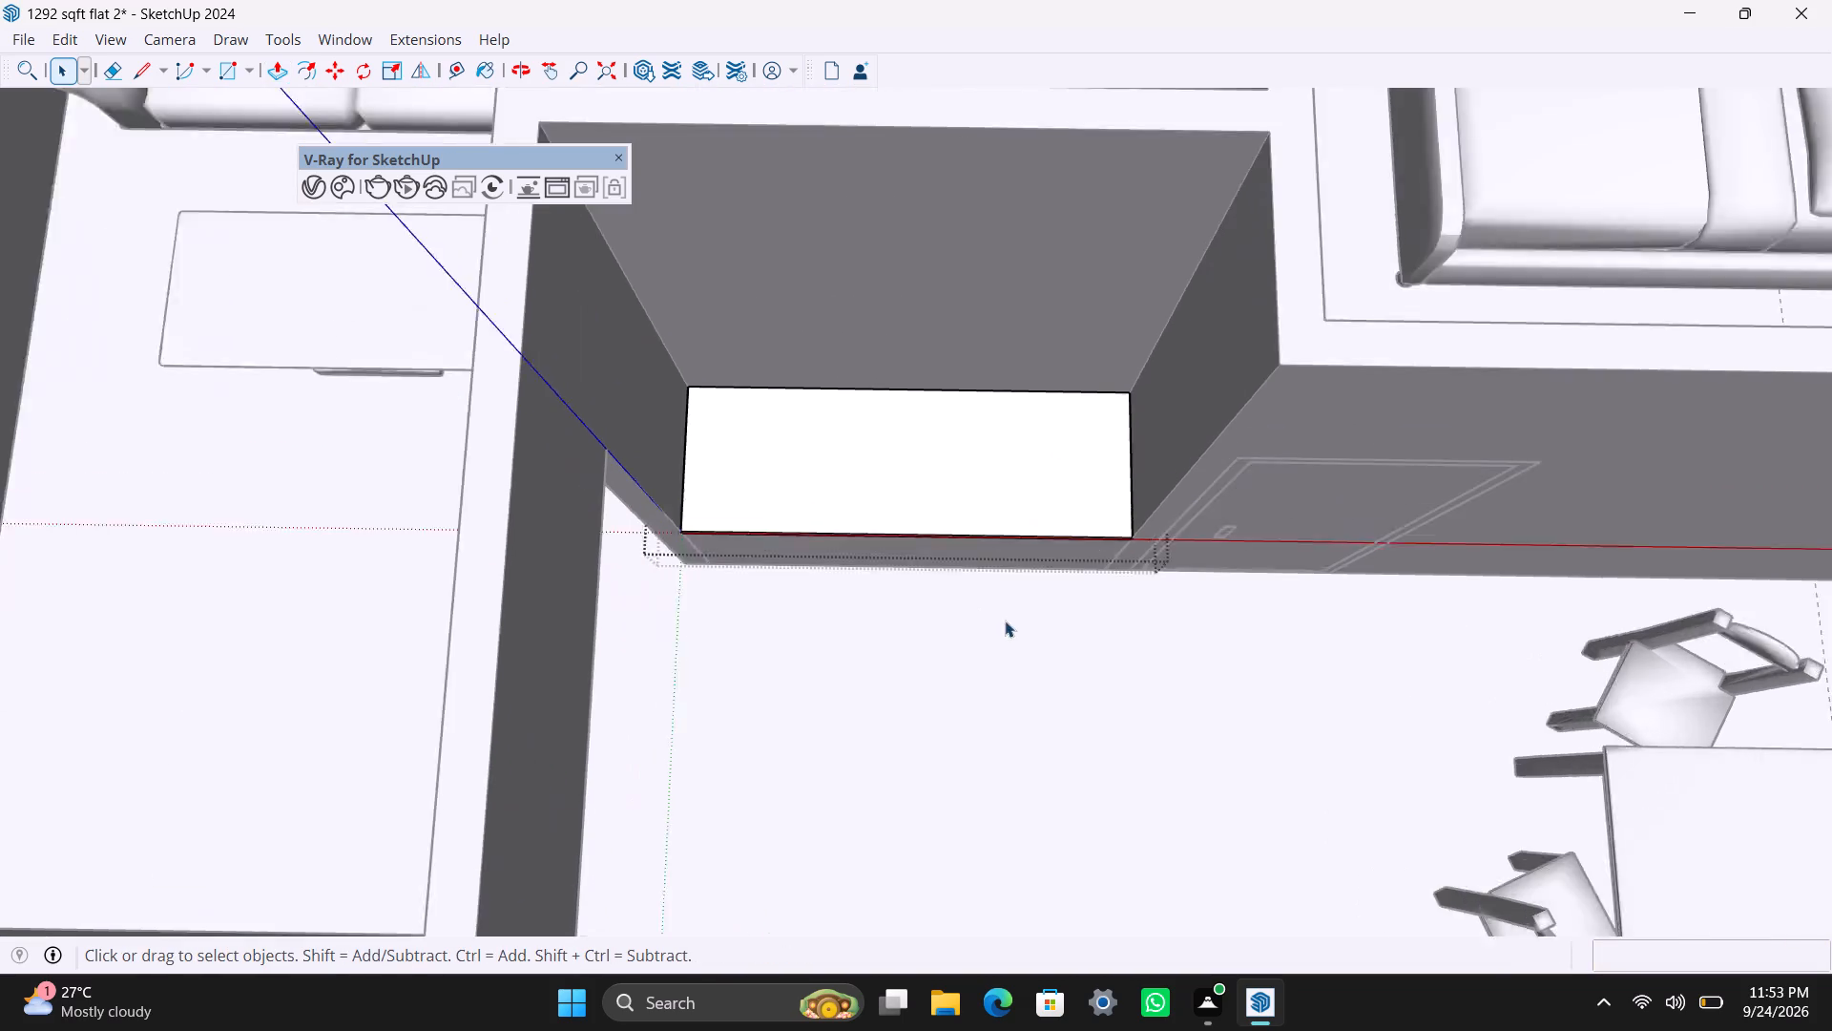
scroll(1005, 621, up, 4)
middle_drag(980, 600, 972, 361)
scroll(969, 410, up, 6)
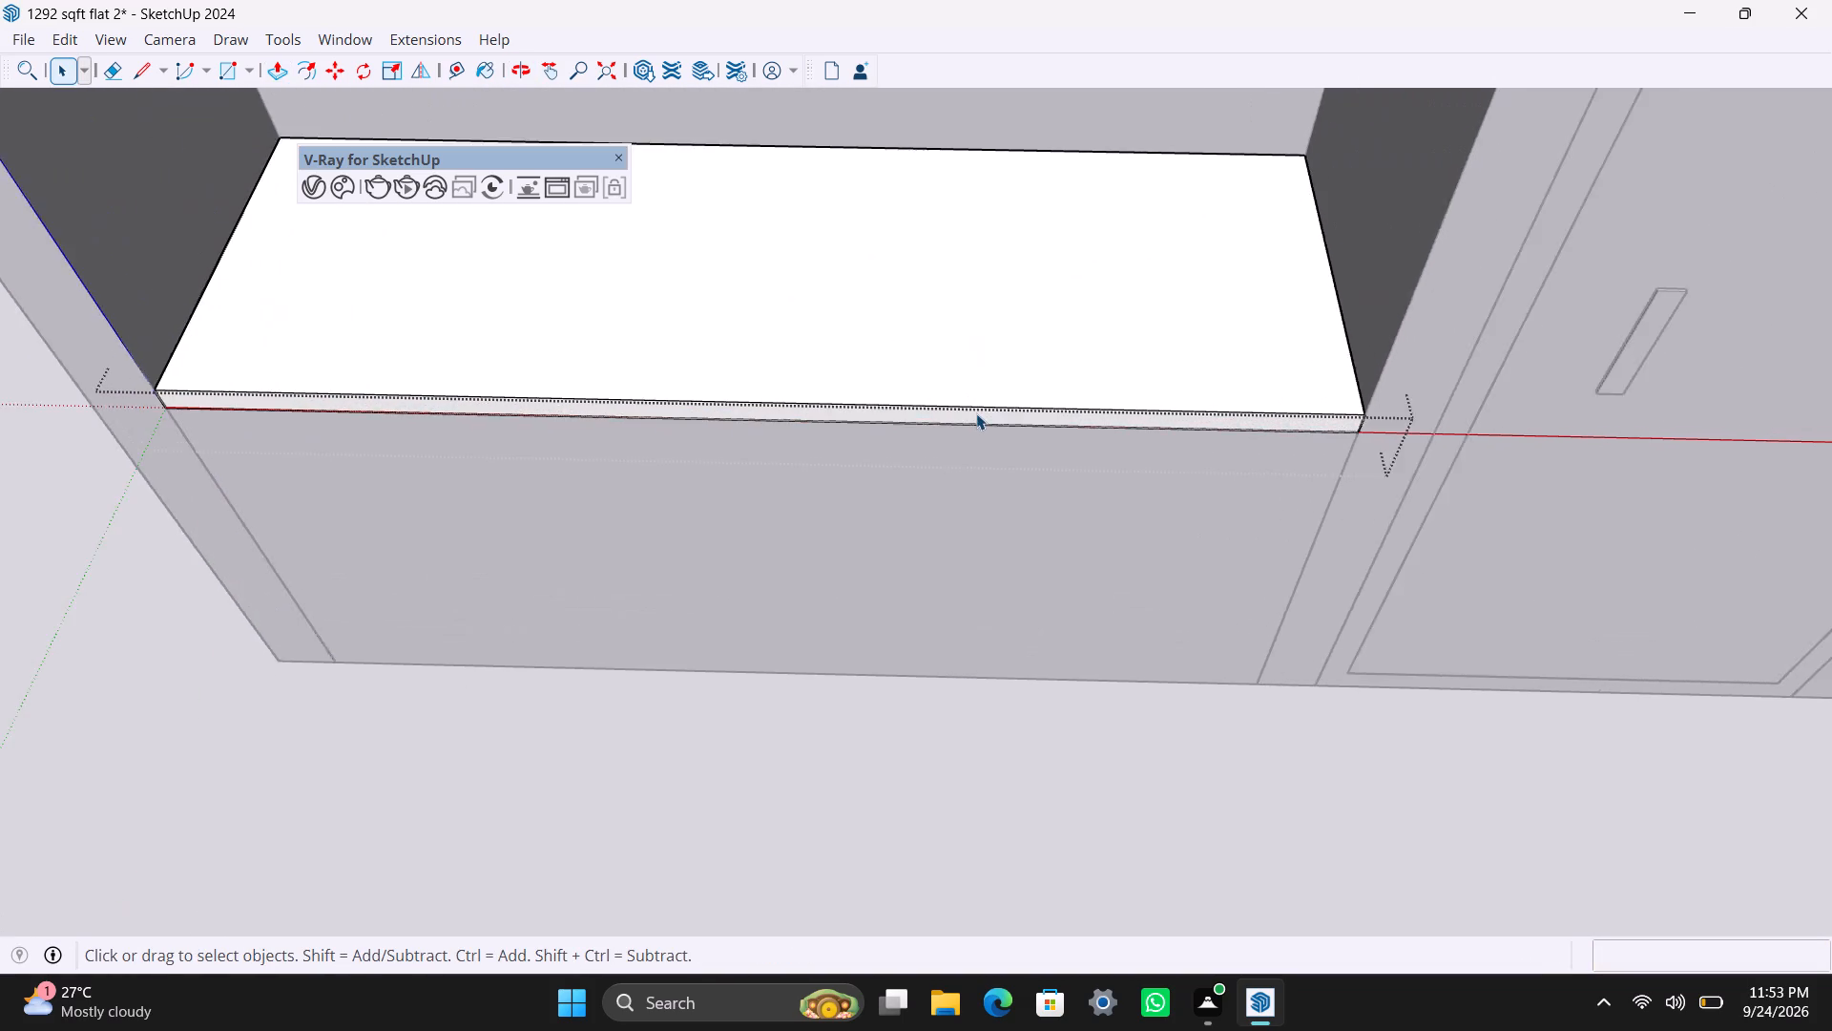
scroll(976, 413, up, 2)
click(977, 414)
key(p)
drag(980, 417, 981, 458)
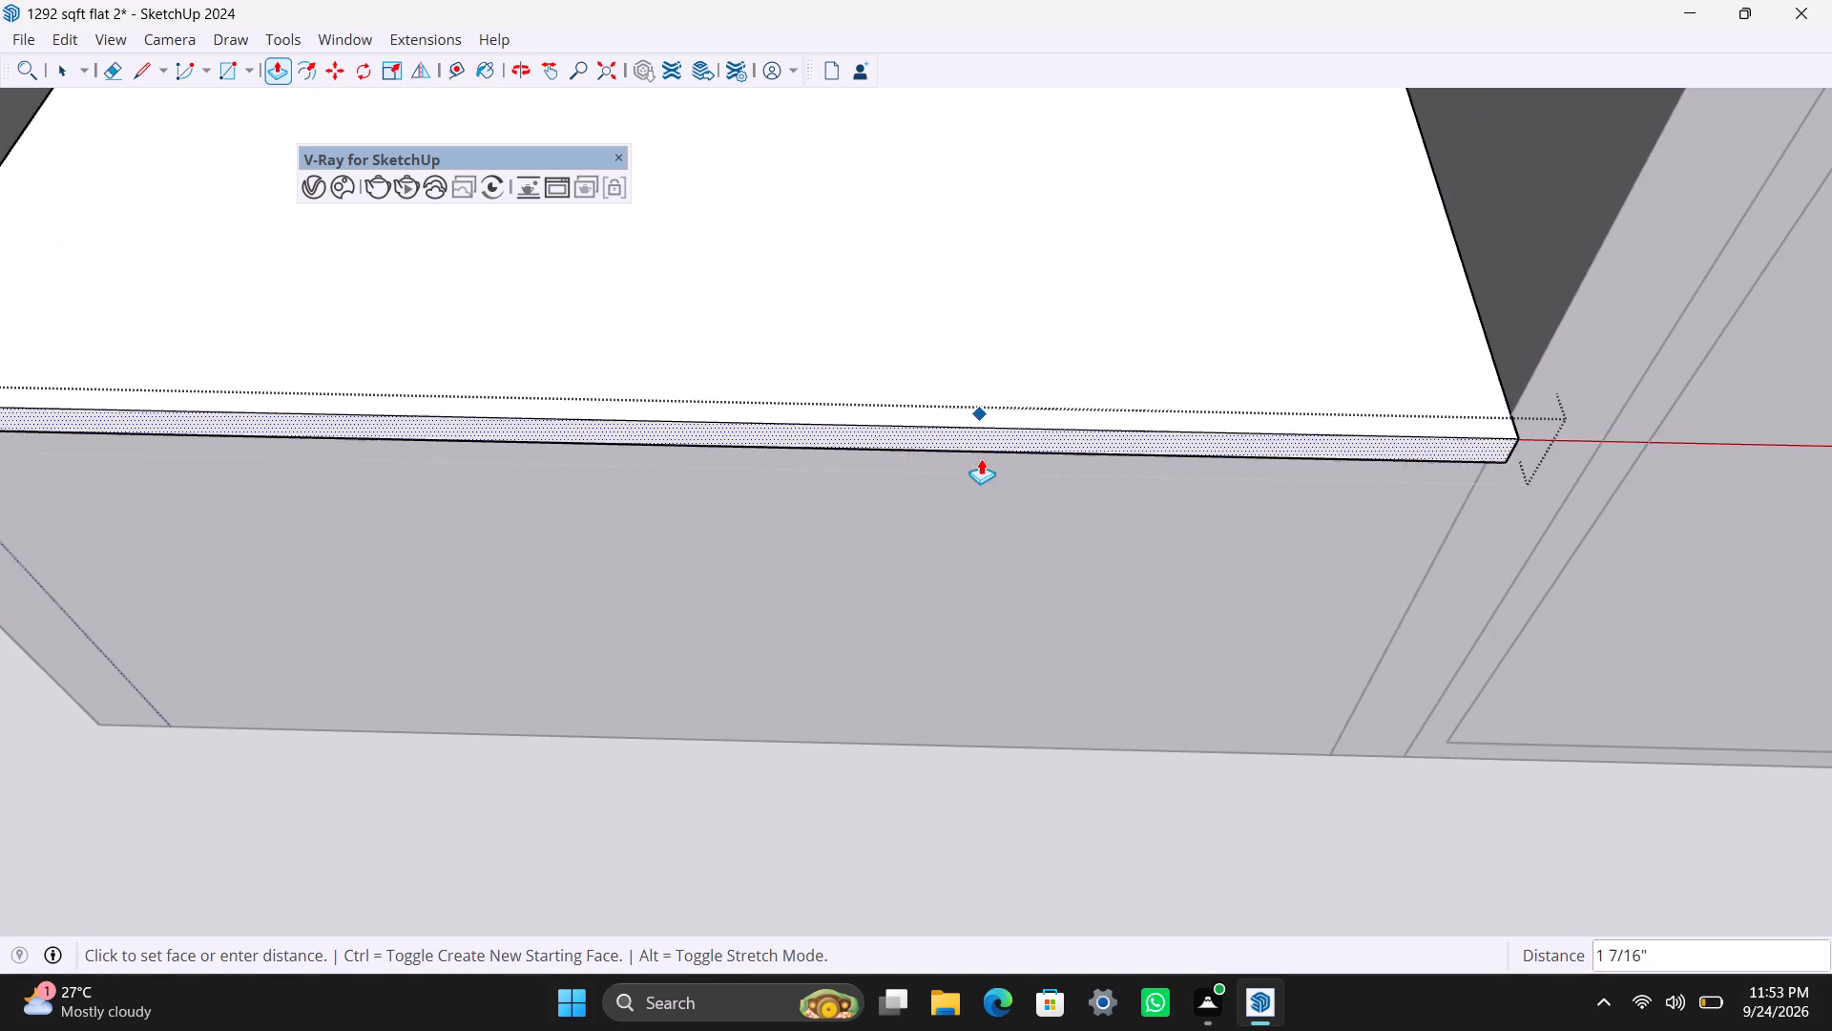
drag(981, 458, 981, 460)
text(2")
key(Return)
key(space)
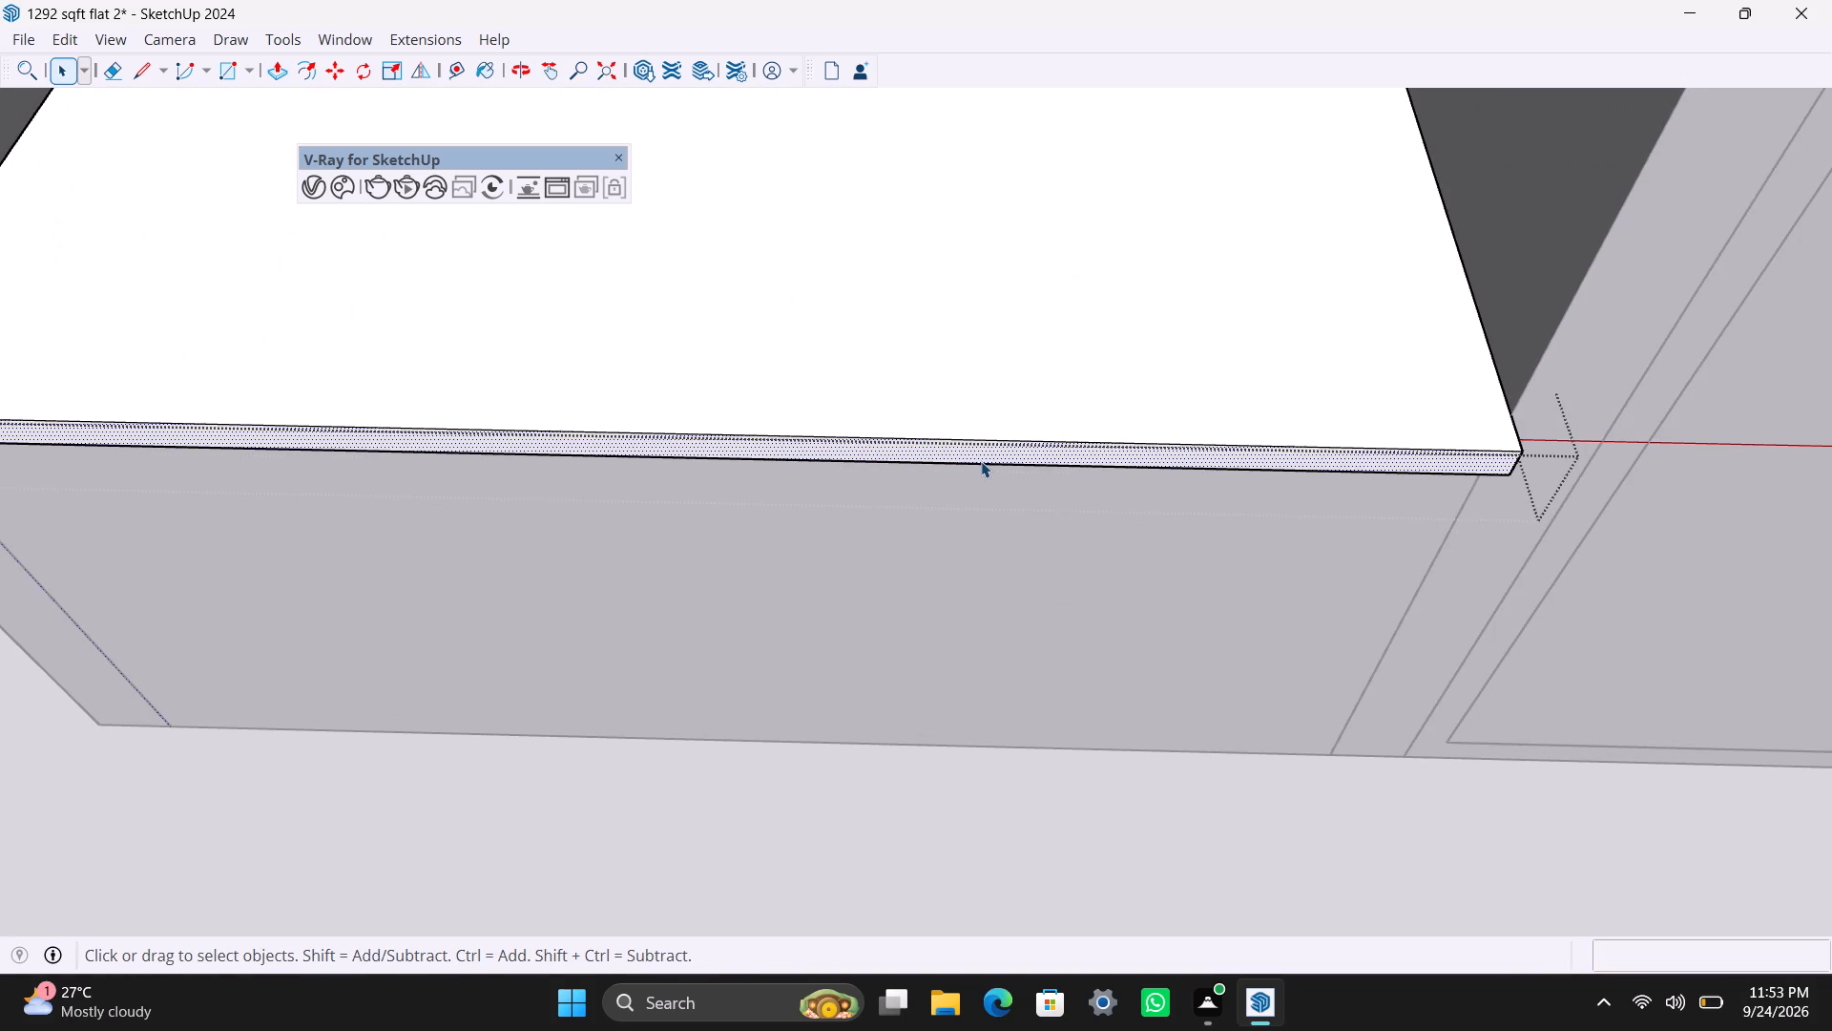
click(1084, 760)
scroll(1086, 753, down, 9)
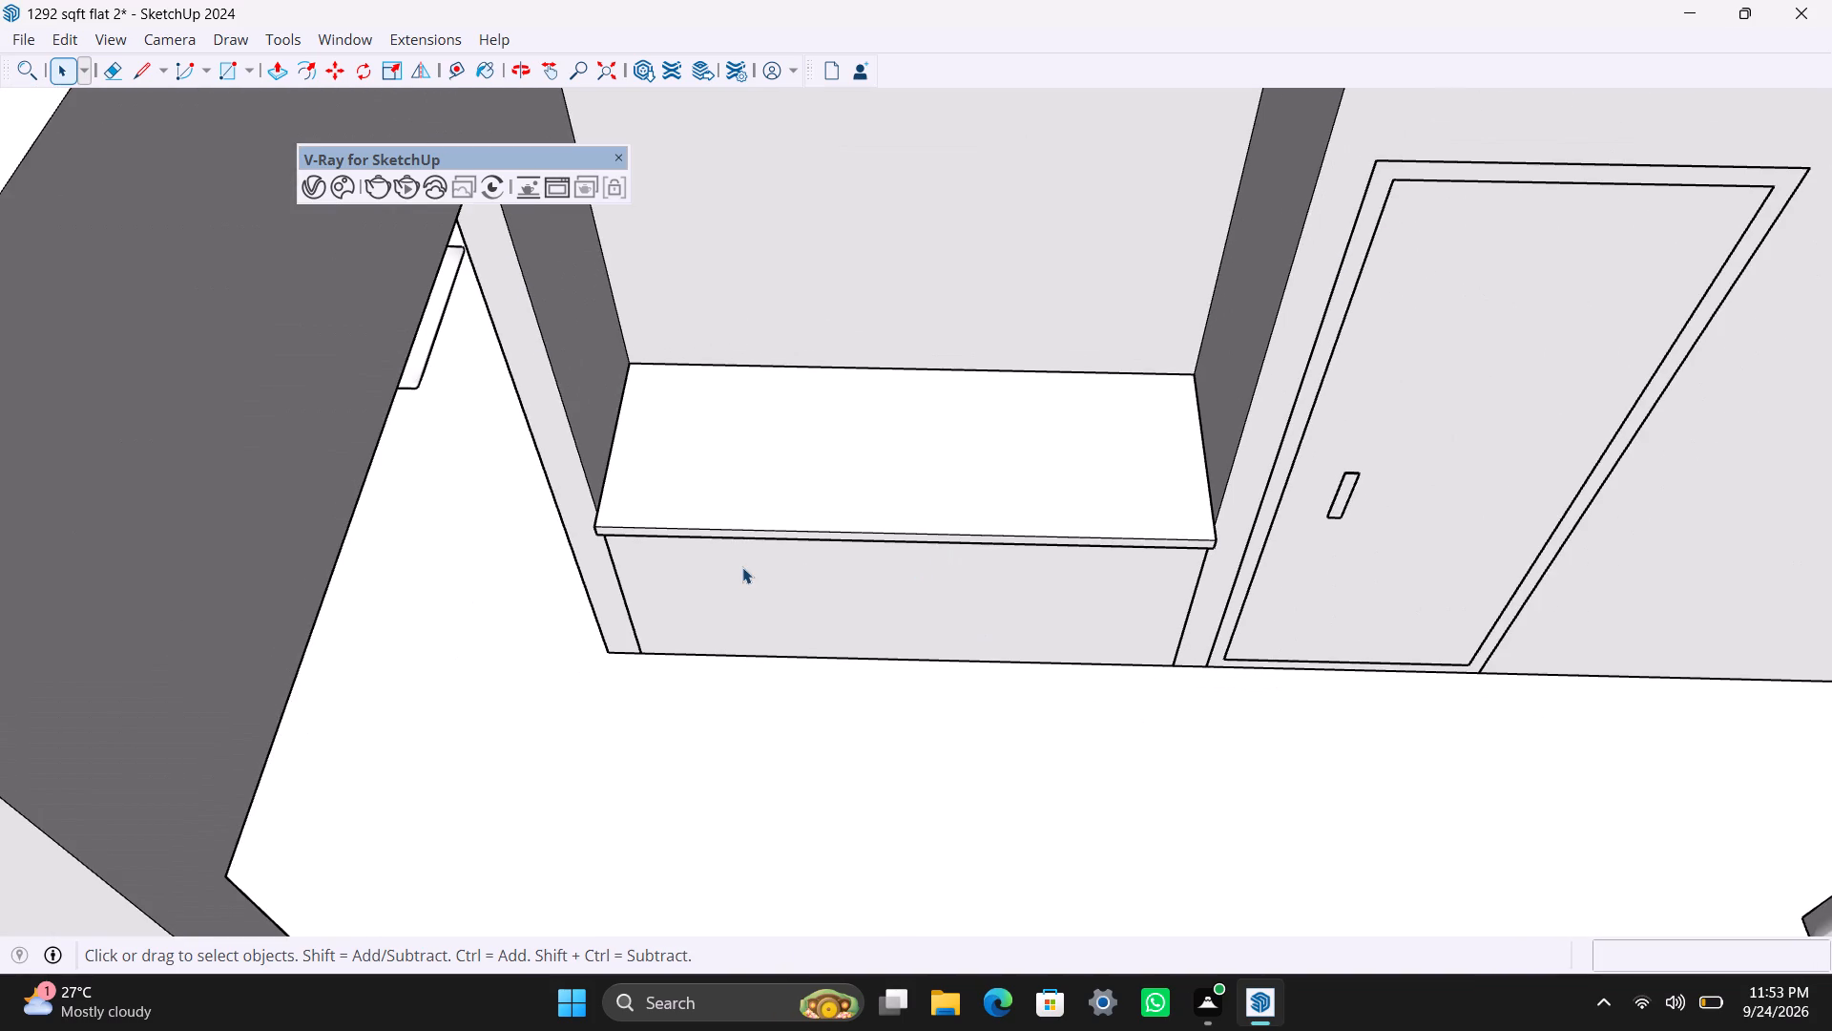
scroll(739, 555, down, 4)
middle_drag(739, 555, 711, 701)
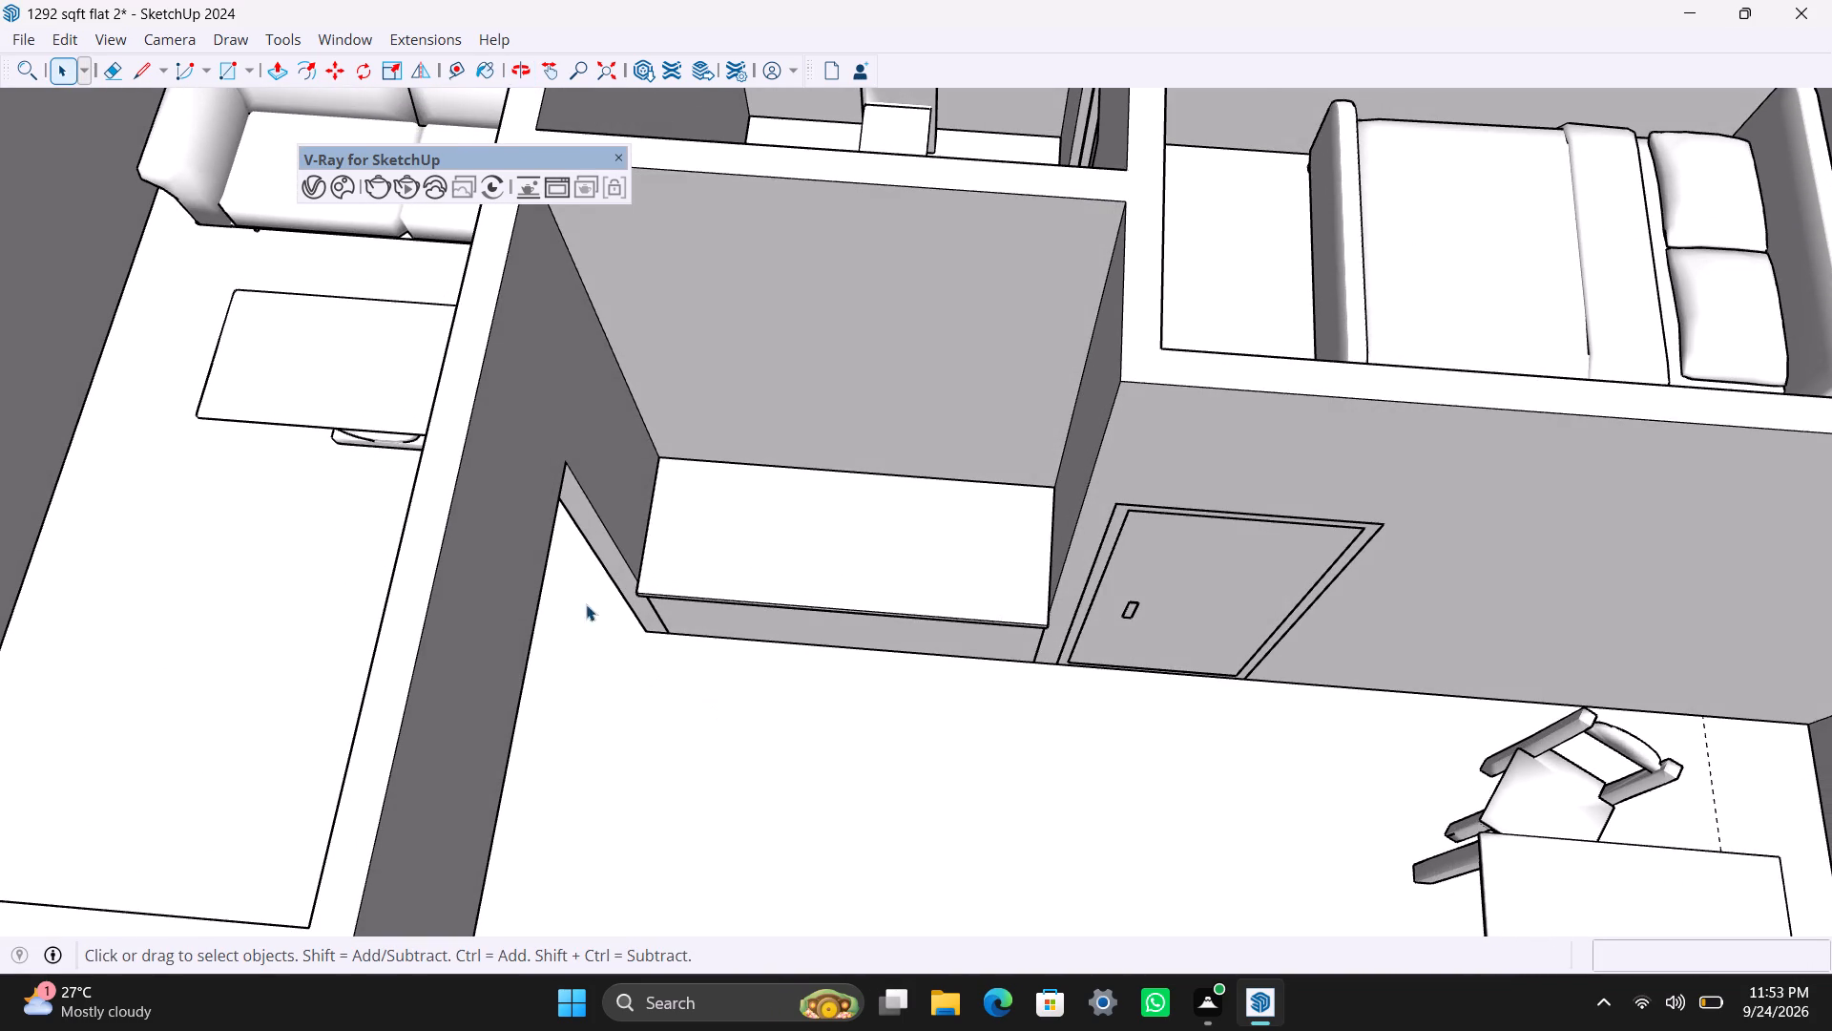
Undo the front overhang extension of the recess cabinet's countertop slab.
scroll(622, 607, up, 6)
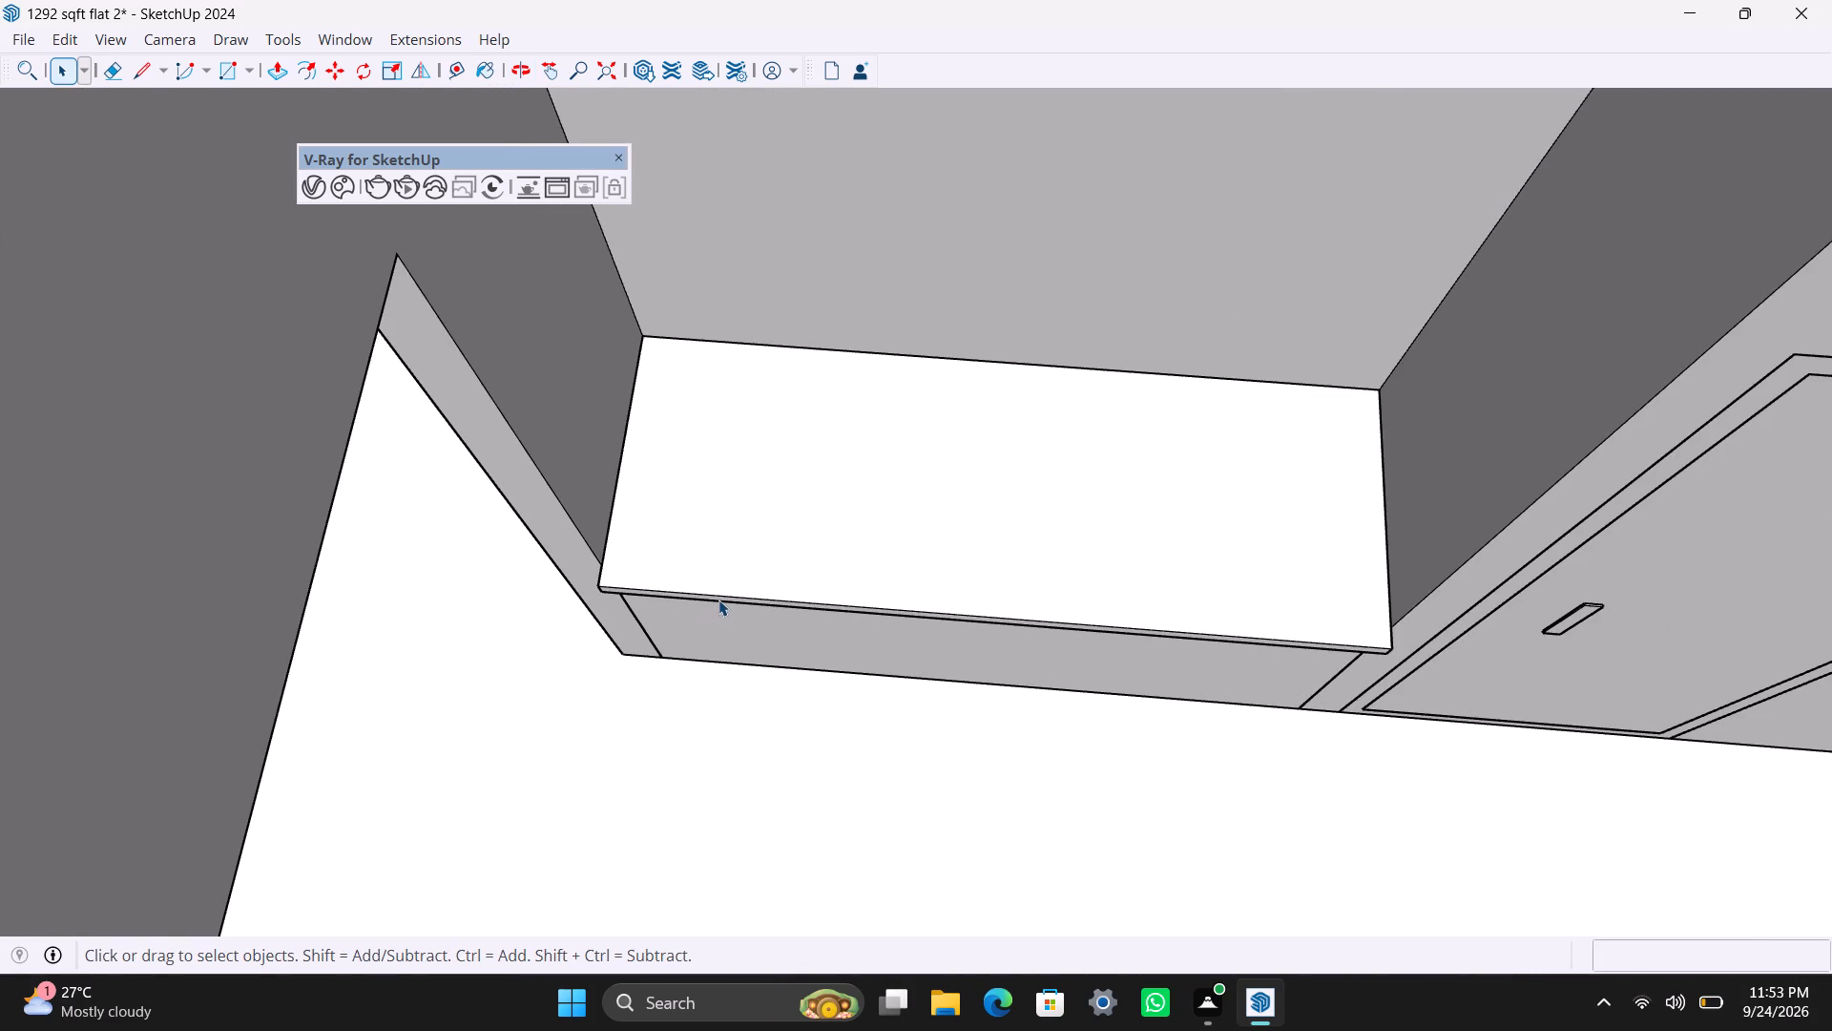
key(ctrl+z)
key(ctrl+z)
click(751, 656)
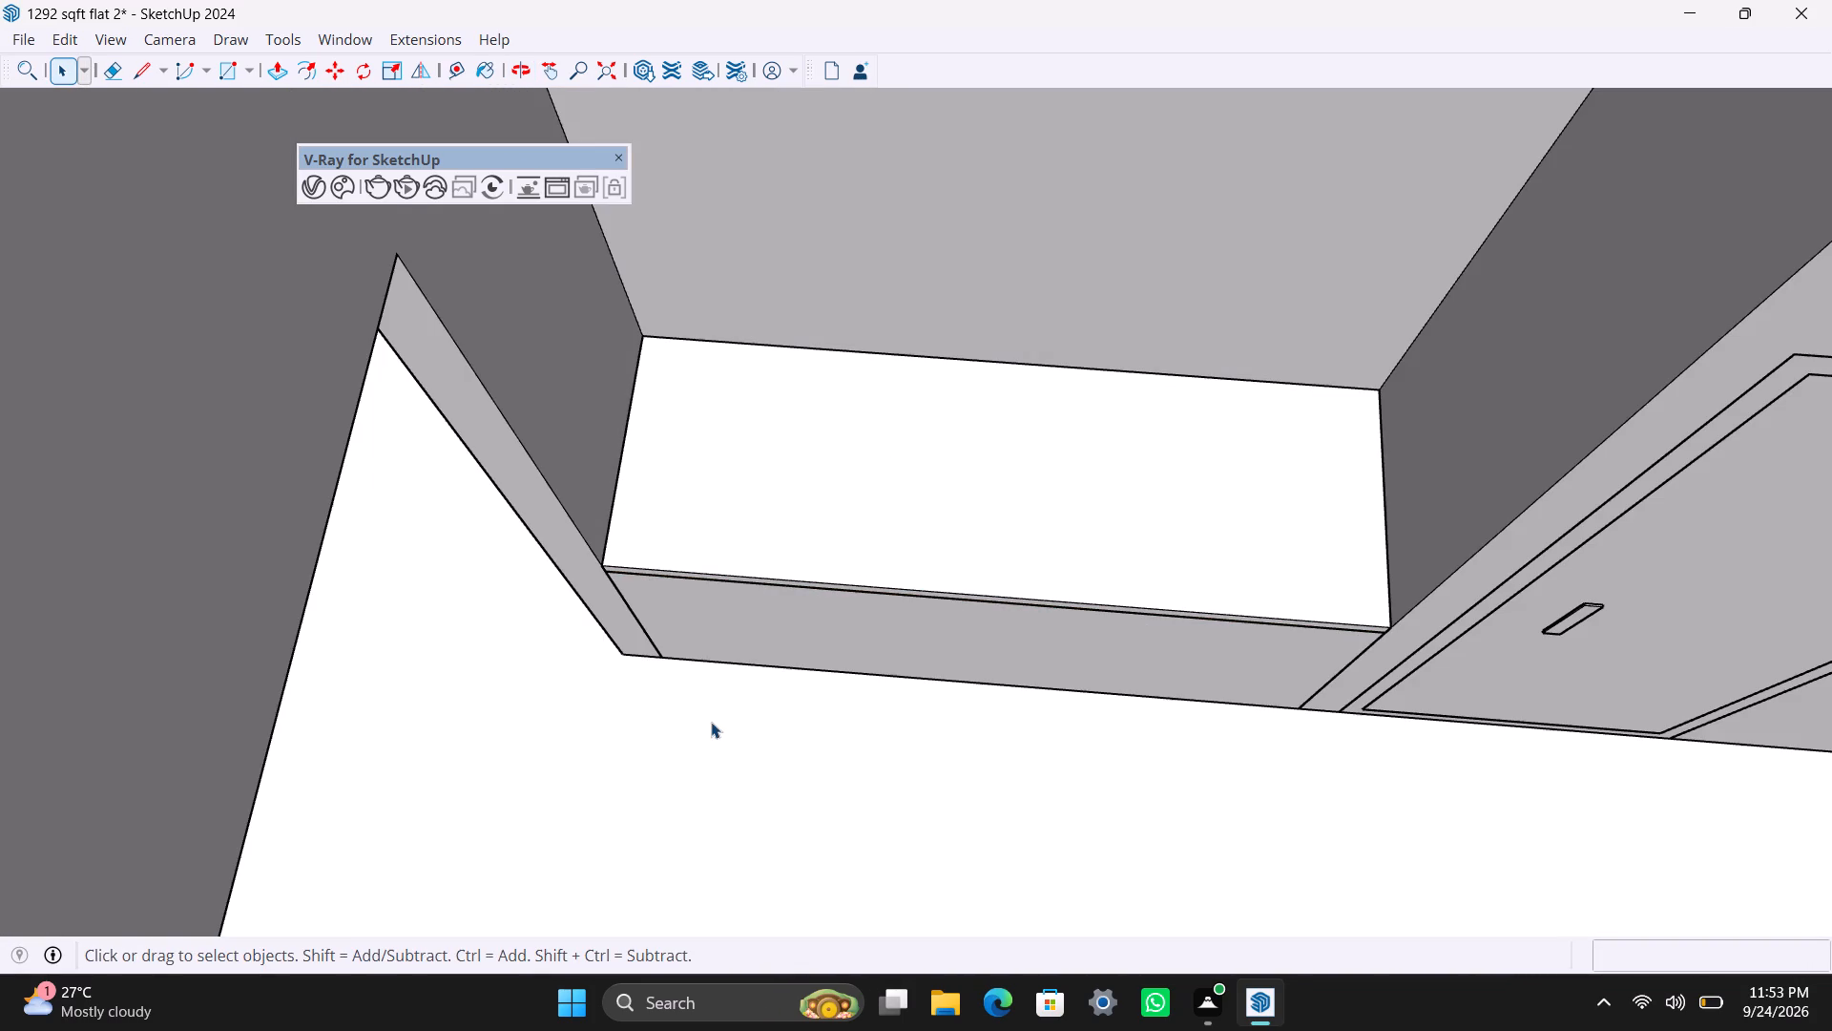
Examine the whole house from several sides to review the furnished rooms and the remaining empty walls.
scroll(985, 695, down, 12)
scroll(805, 605, down, 4)
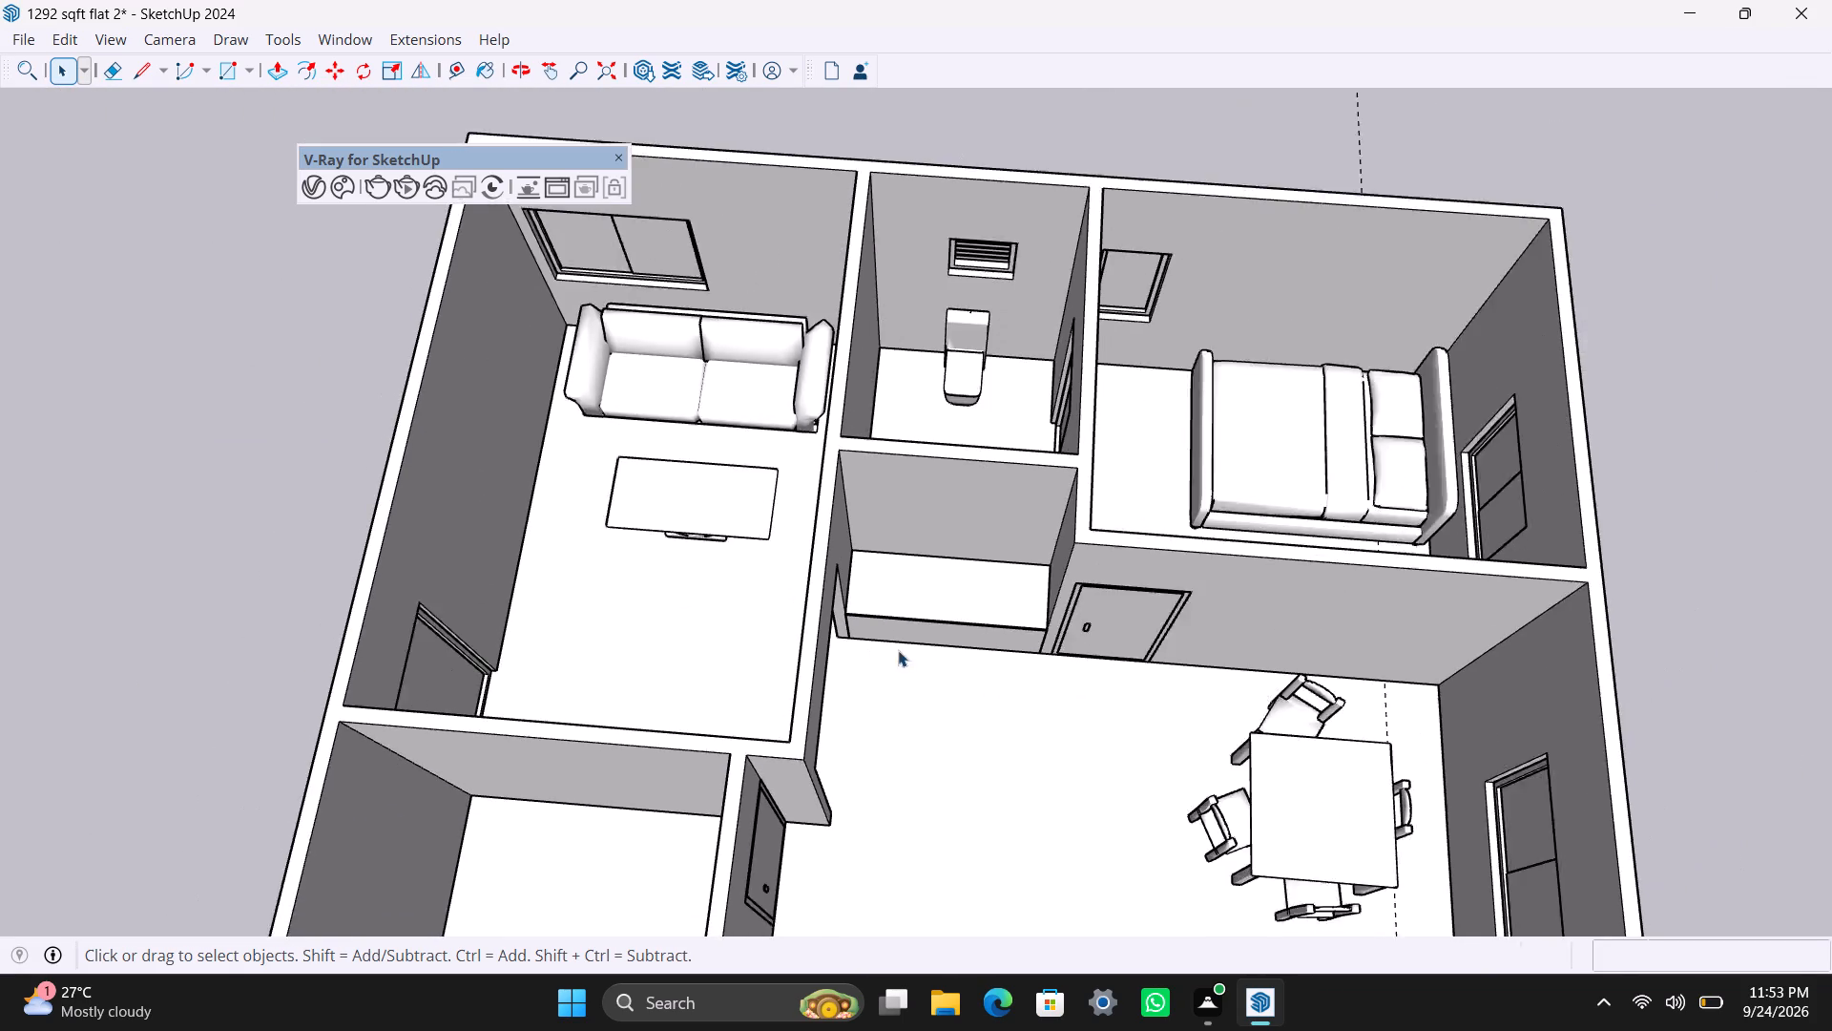
click(1570, 449)
scroll(1158, 558, down, 4)
middle_drag(984, 630, 984, 495)
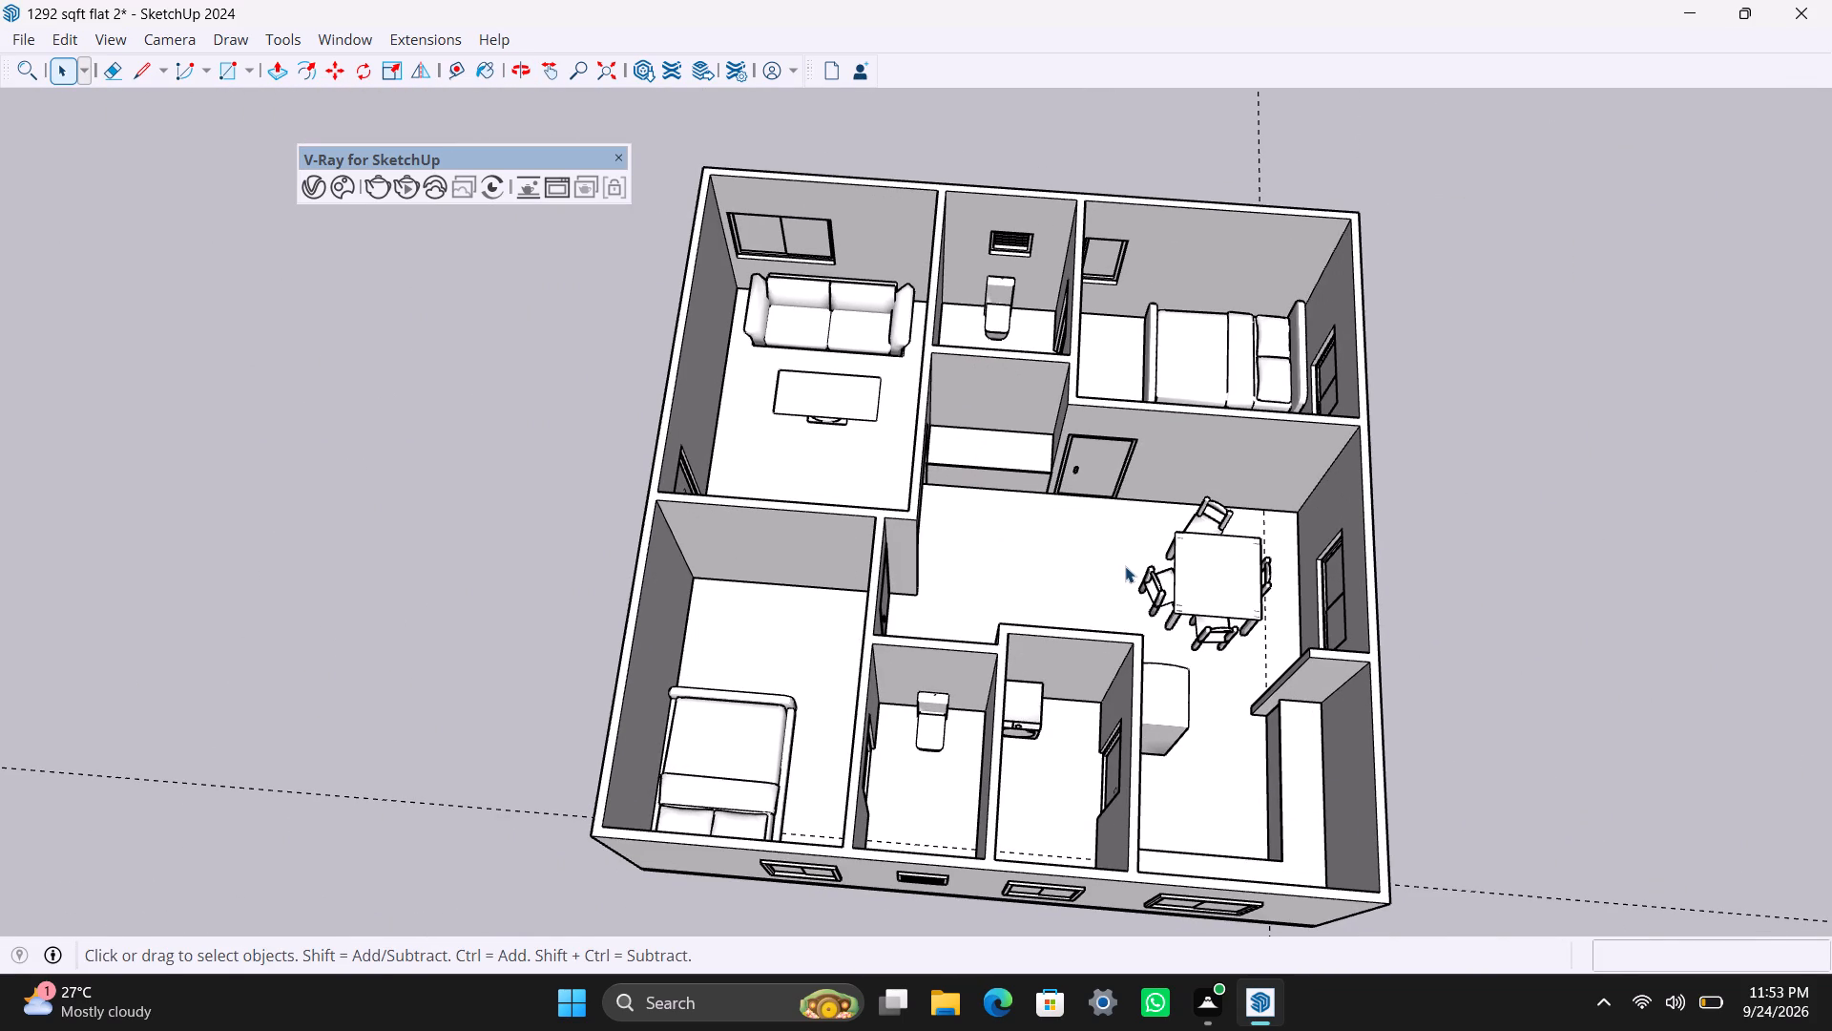
scroll(1243, 520, down, 3)
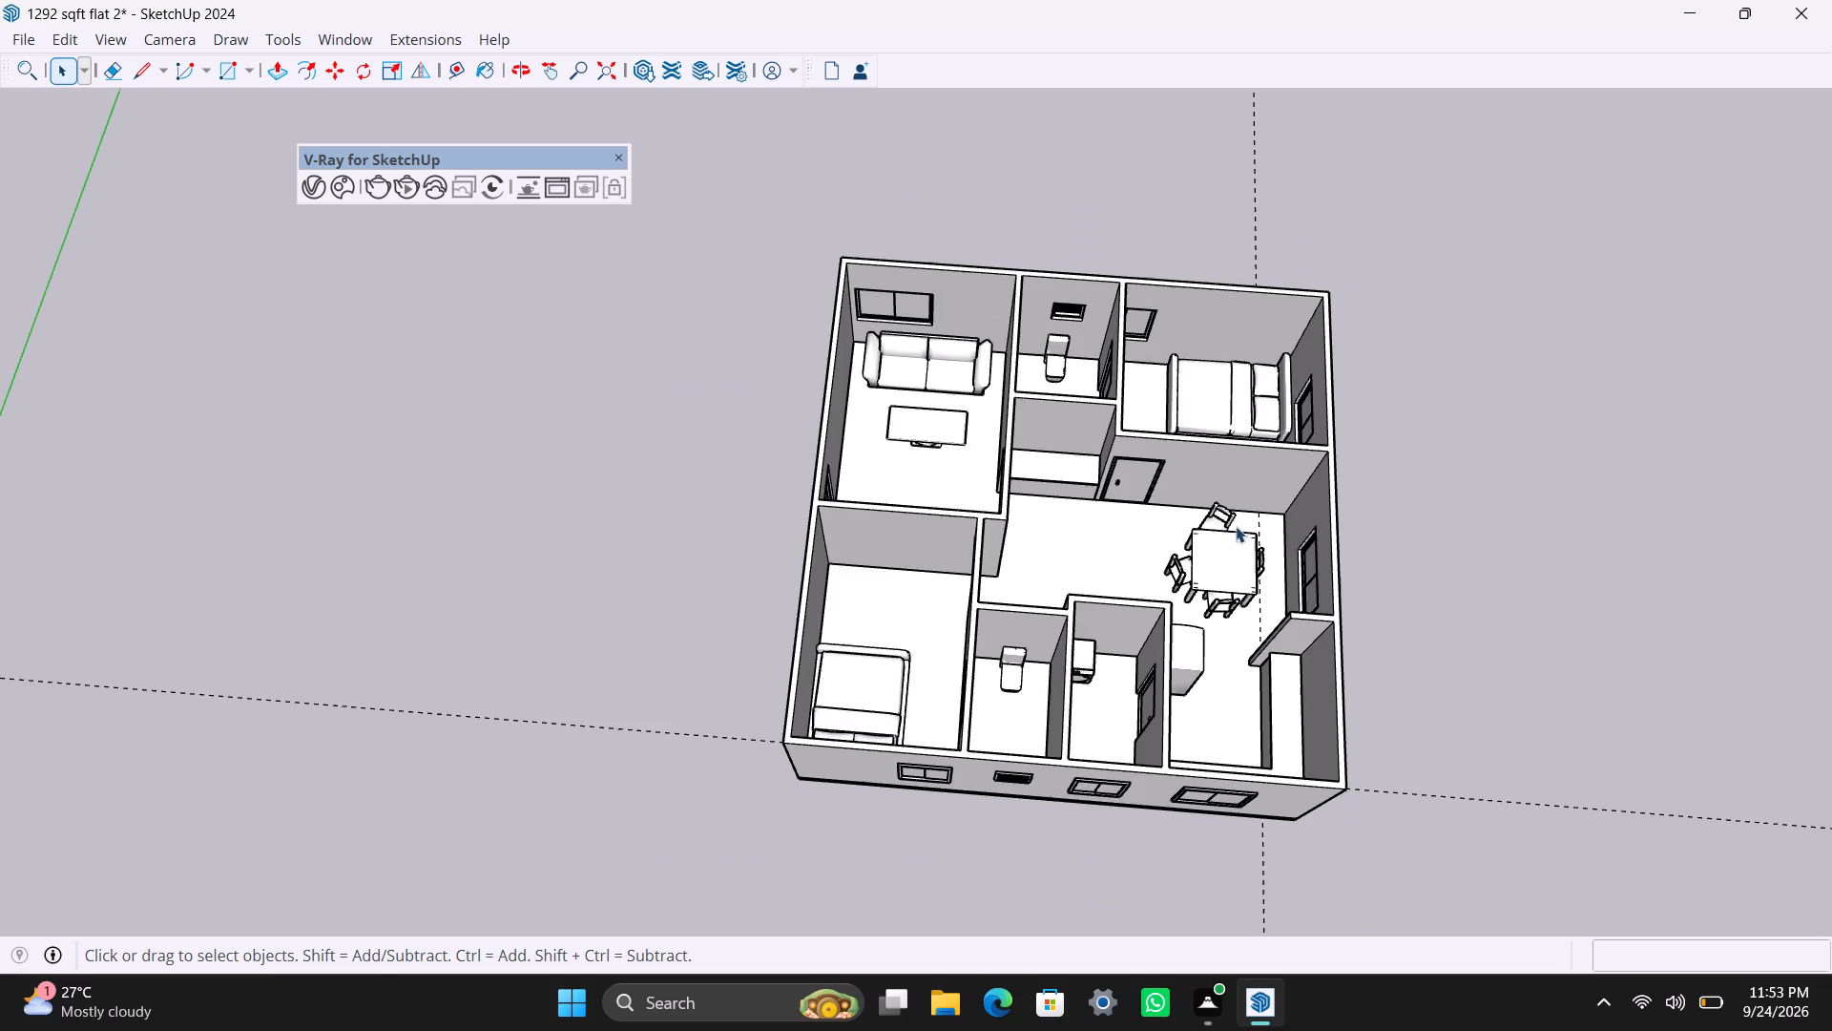
middle_drag(1256, 568, 550, 573)
middle_drag(1149, 741, 972, 750)
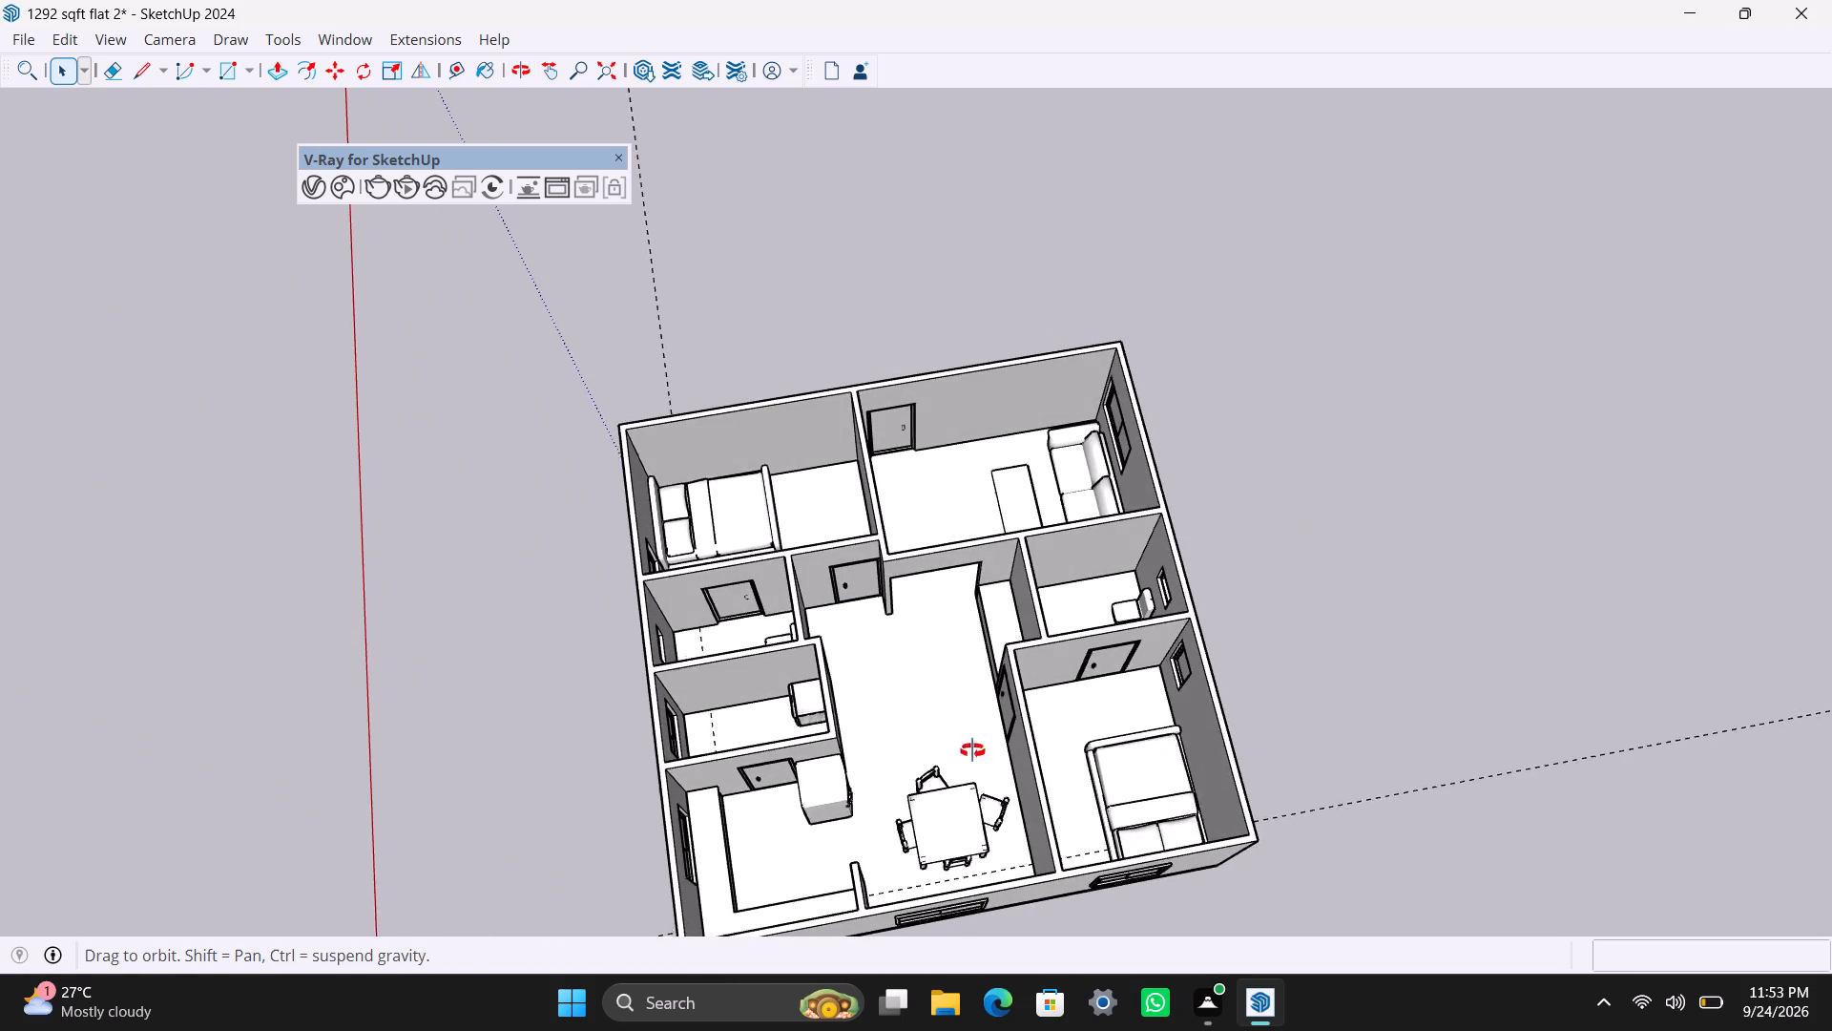
middle_drag(972, 750, 302, 681)
scroll(545, 645, up, 2)
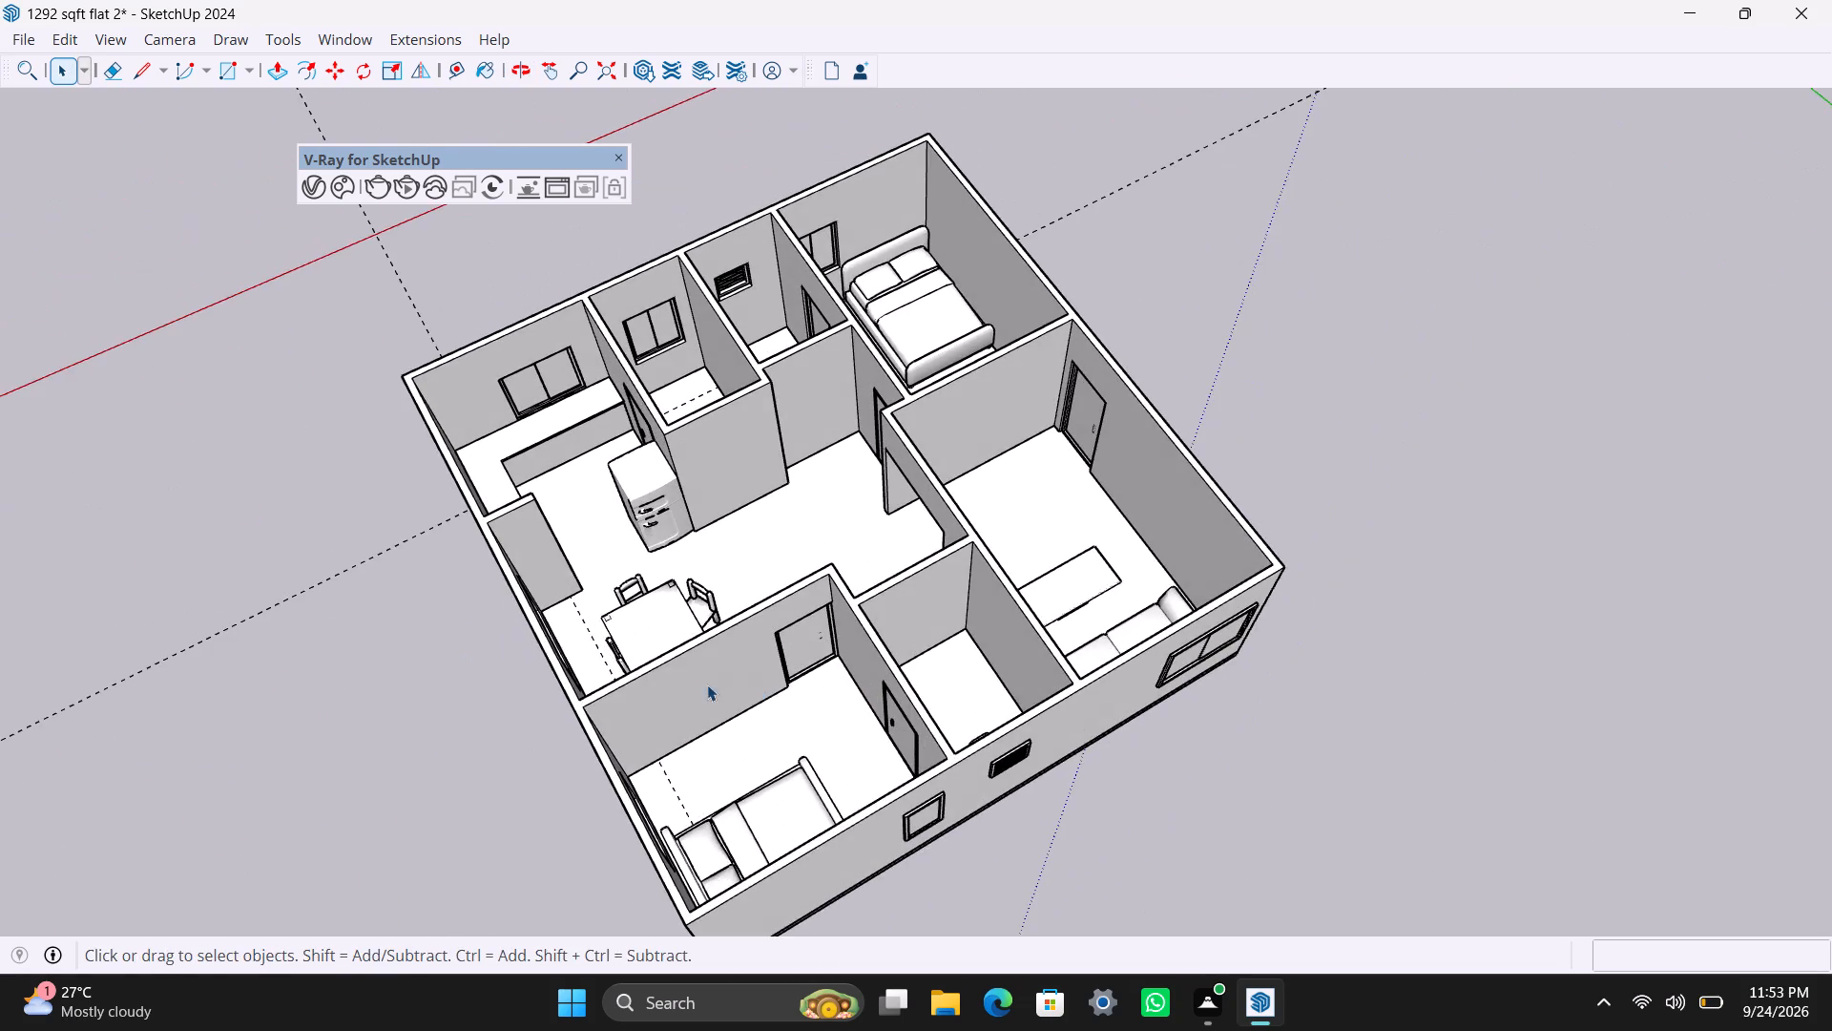
scroll(706, 705, up, 2)
middle_drag(697, 721, 463, 686)
scroll(520, 663, down, 2)
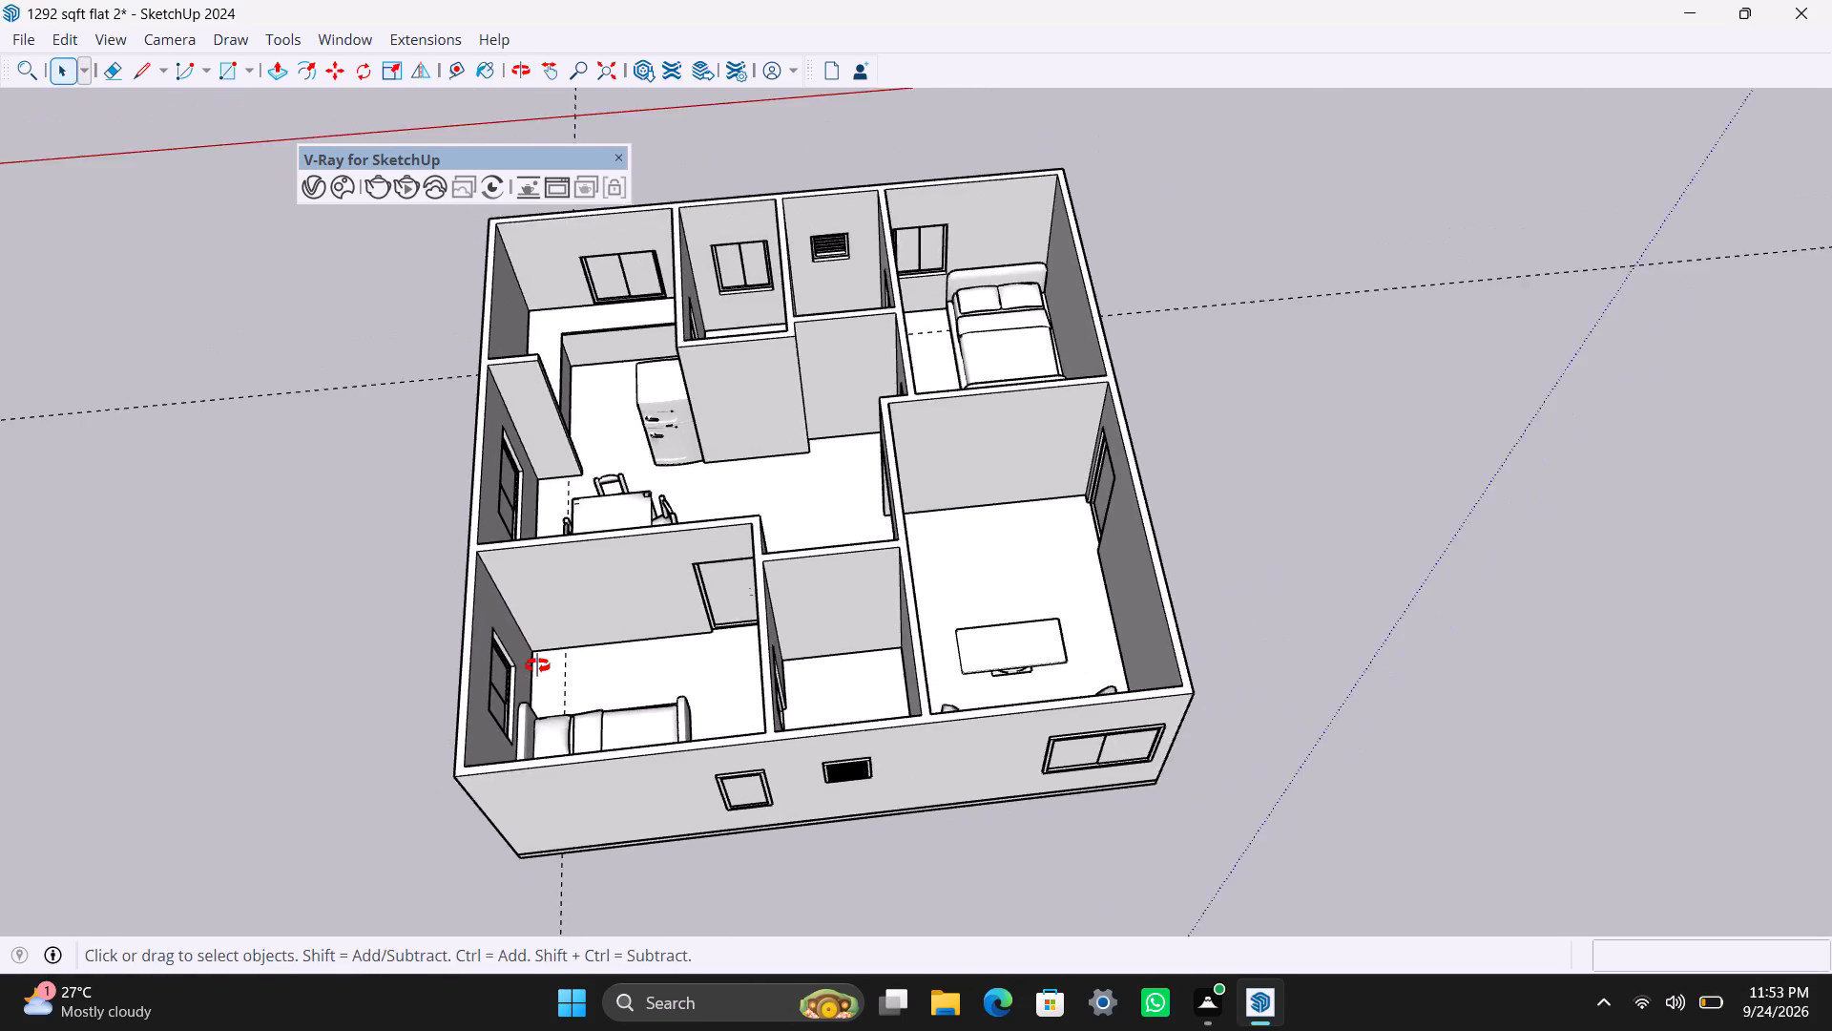
shift+middle_drag(494, 662, 852, 697)
Draw a 10' full-height rectangle on the bedroom wall from the window-side corner to just short of the door, and group it.
scroll(861, 651, up, 1)
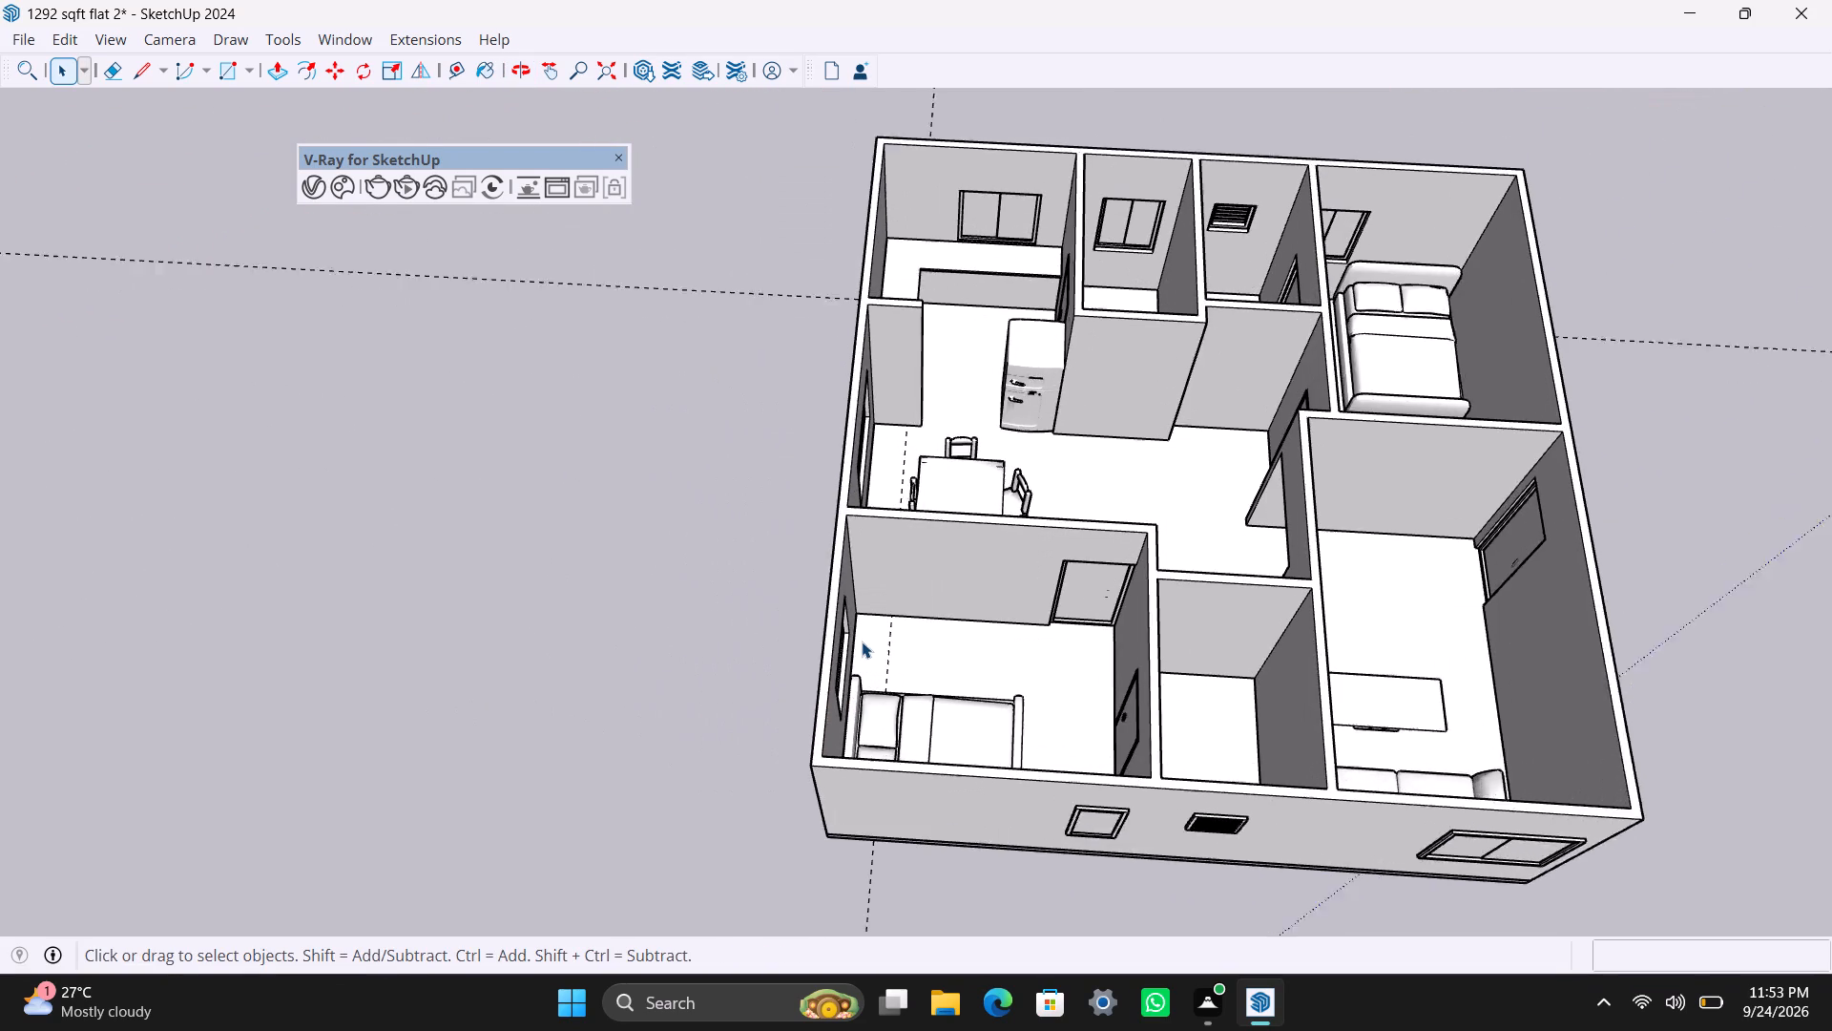
scroll(862, 642, up, 1)
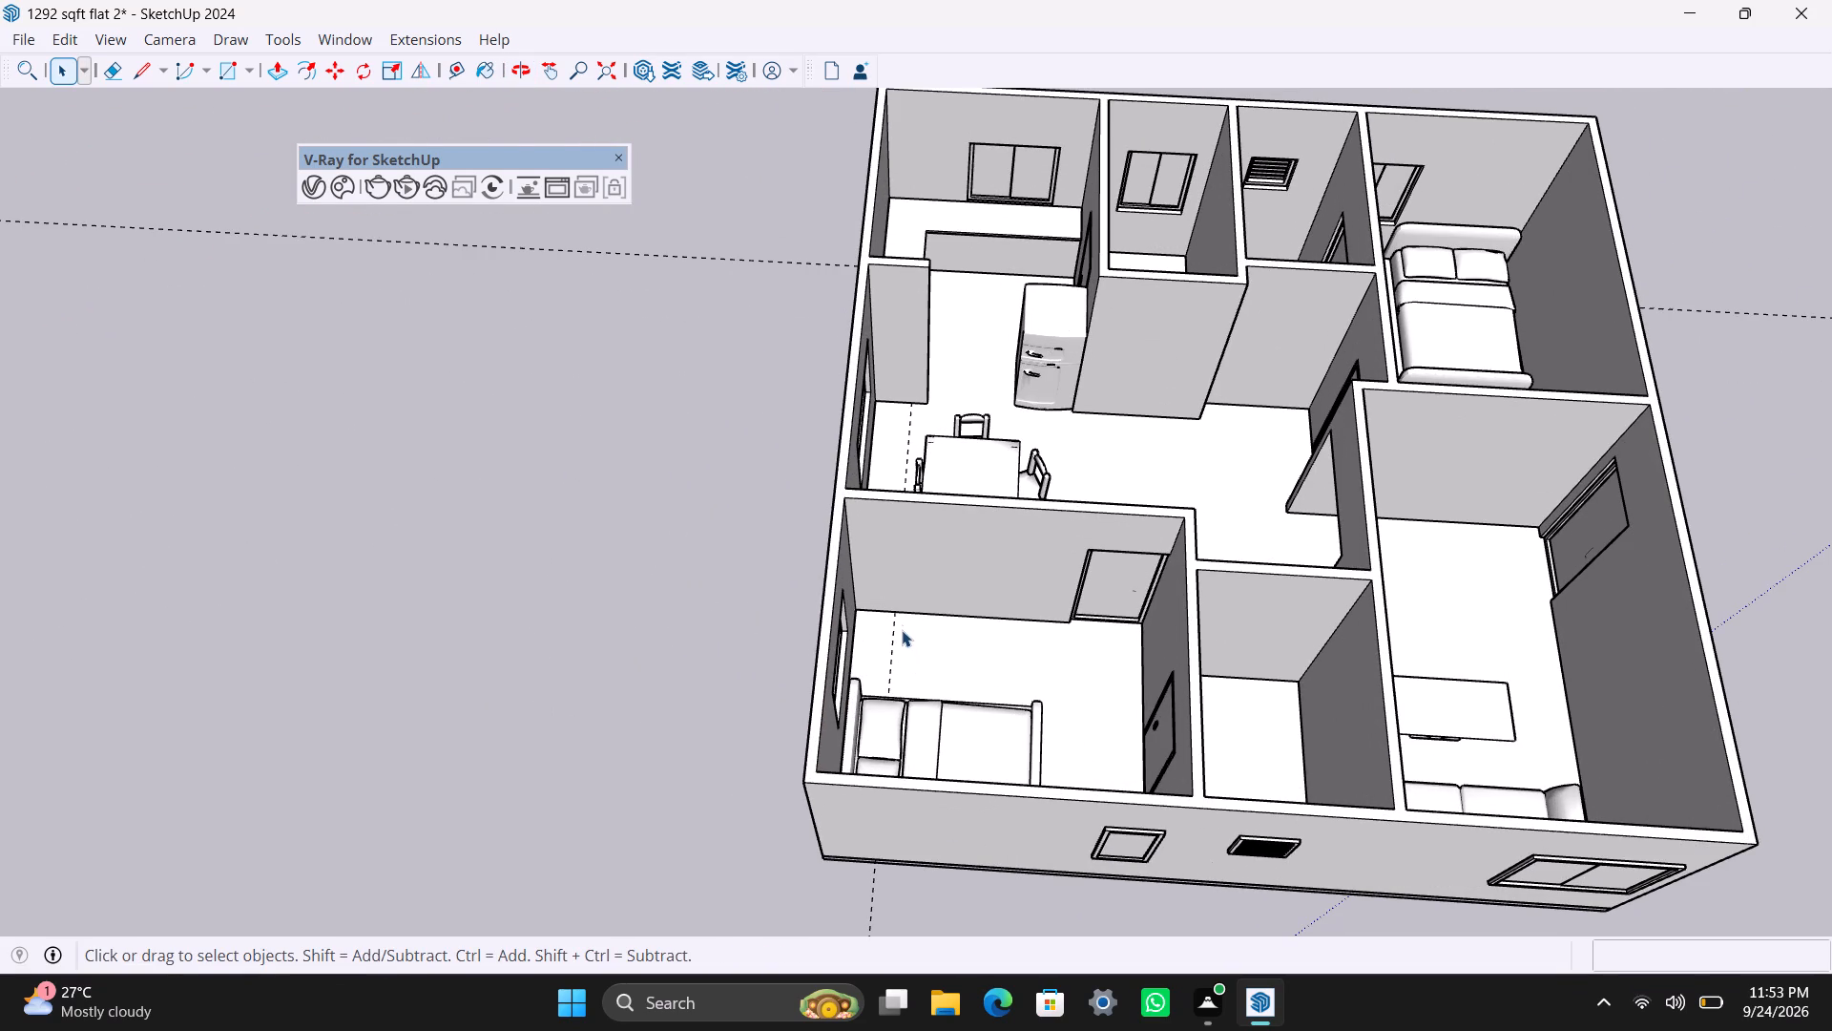
scroll(900, 624, up, 3)
shift+middle_drag(826, 601, 779, 769)
scroll(792, 772, up, 2)
middle_drag(871, 736, 859, 647)
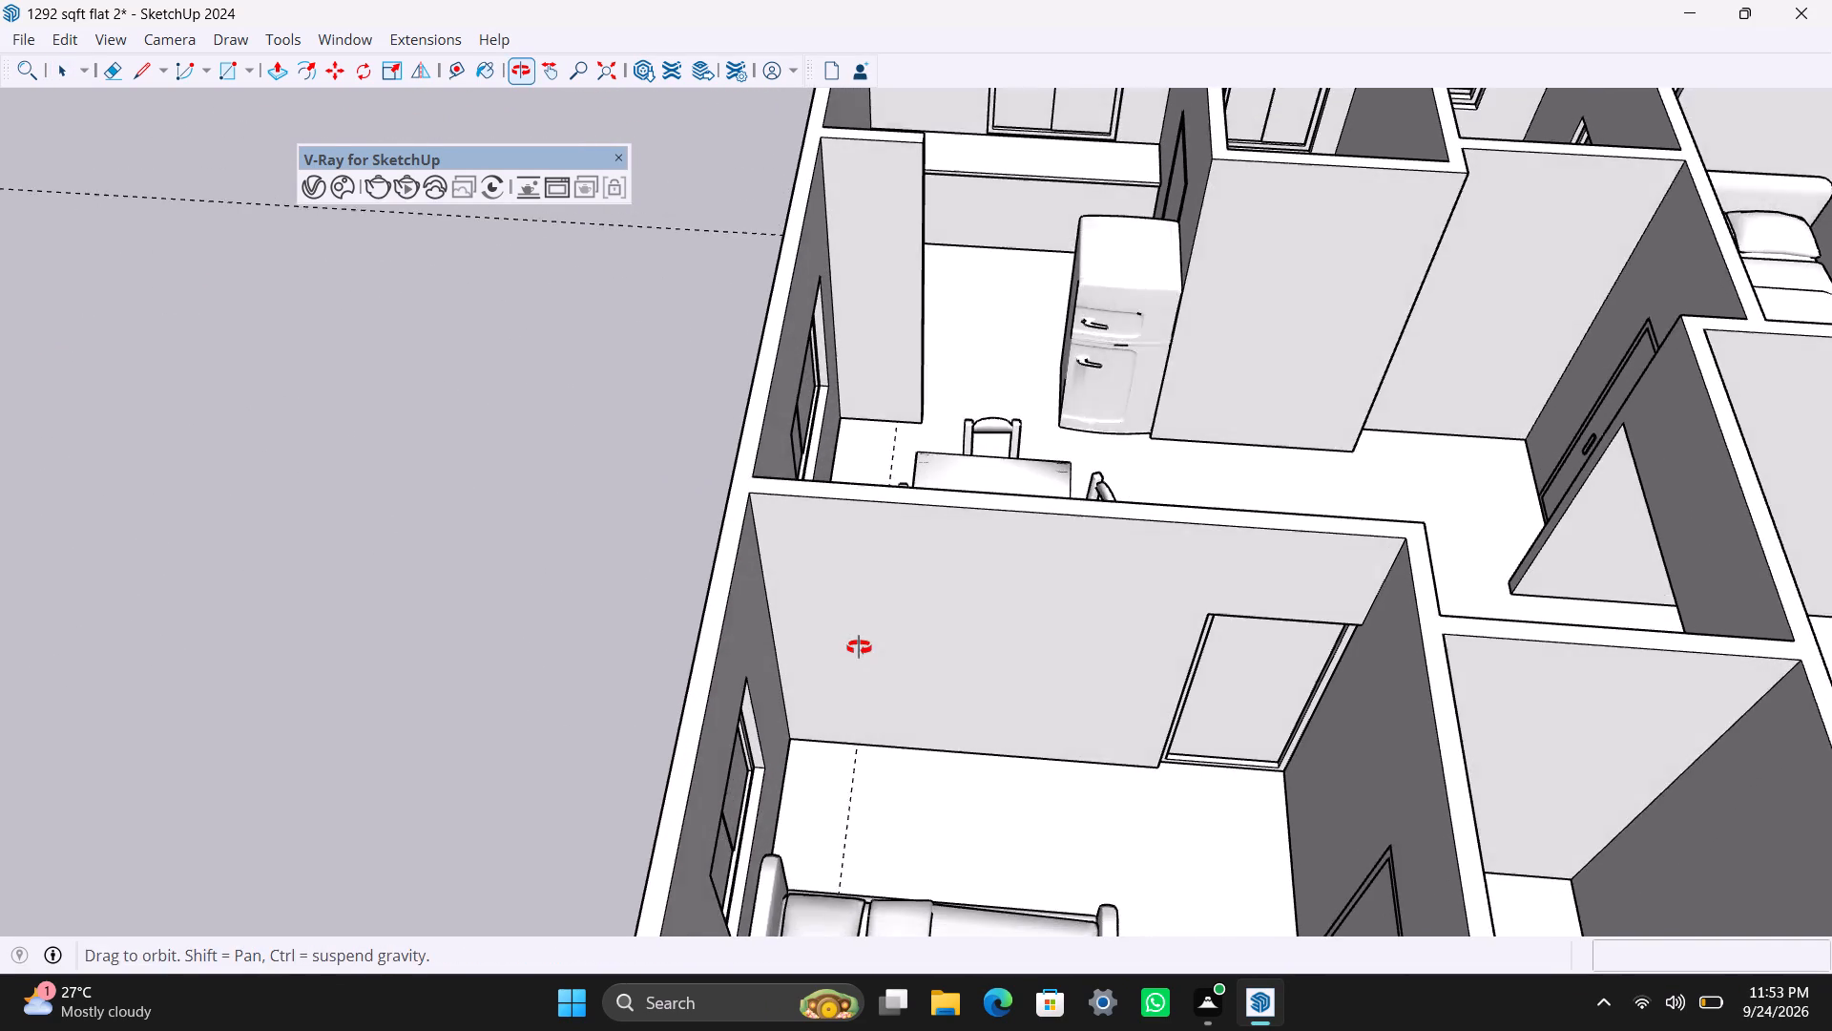
middle_drag(859, 647, 859, 640)
scroll(816, 687, up, 4)
key(r)
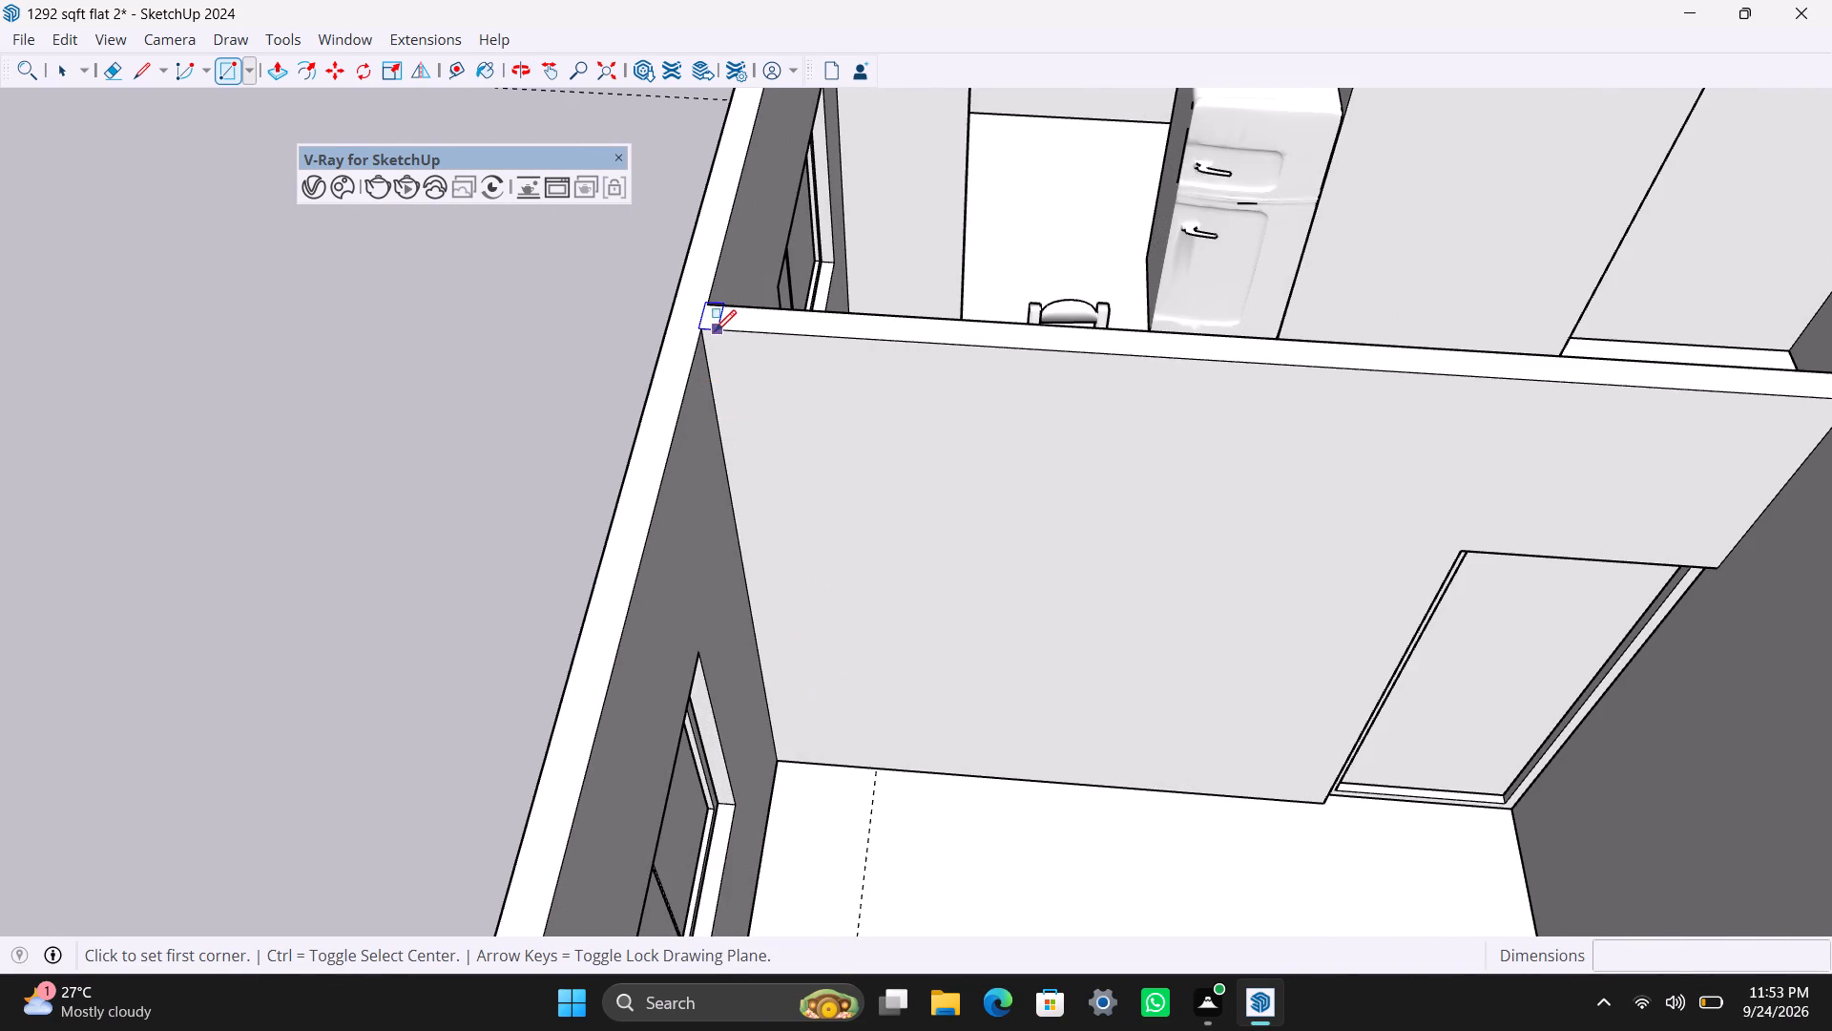
drag(713, 331, 712, 342)
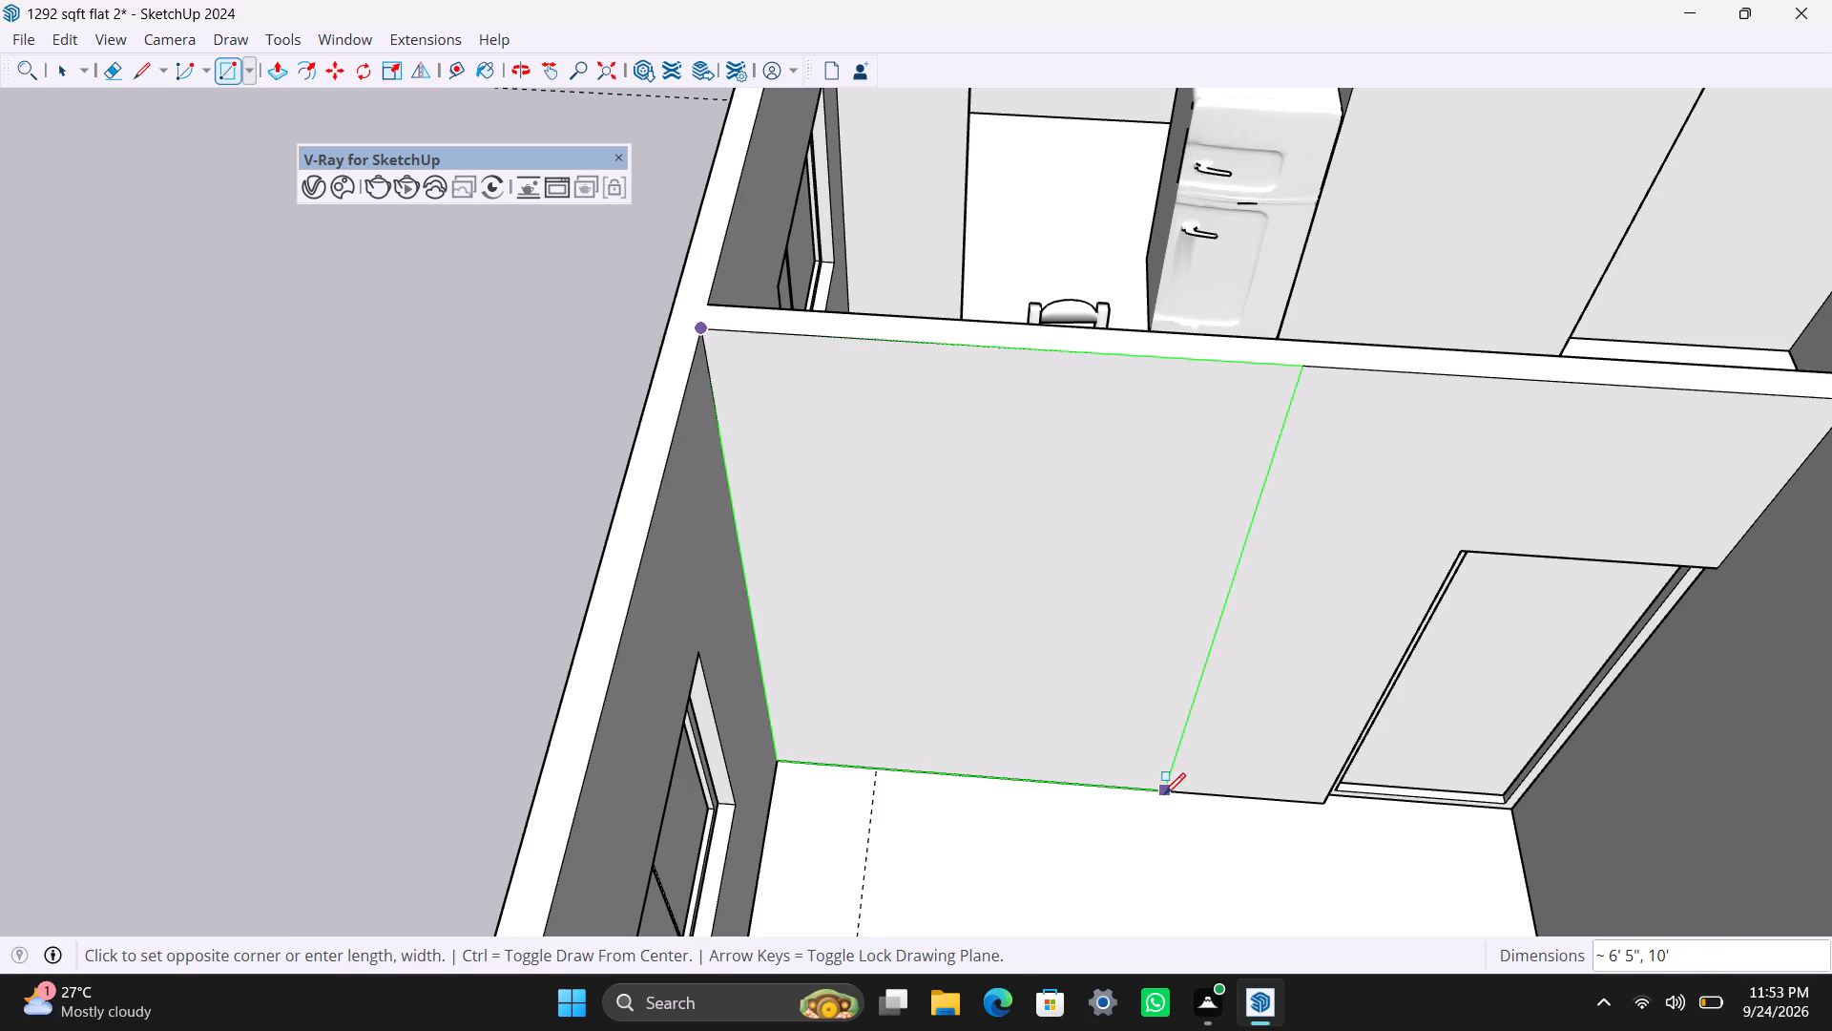
click(1183, 793)
key(space)
double_click(1098, 737)
right_click(1098, 733)
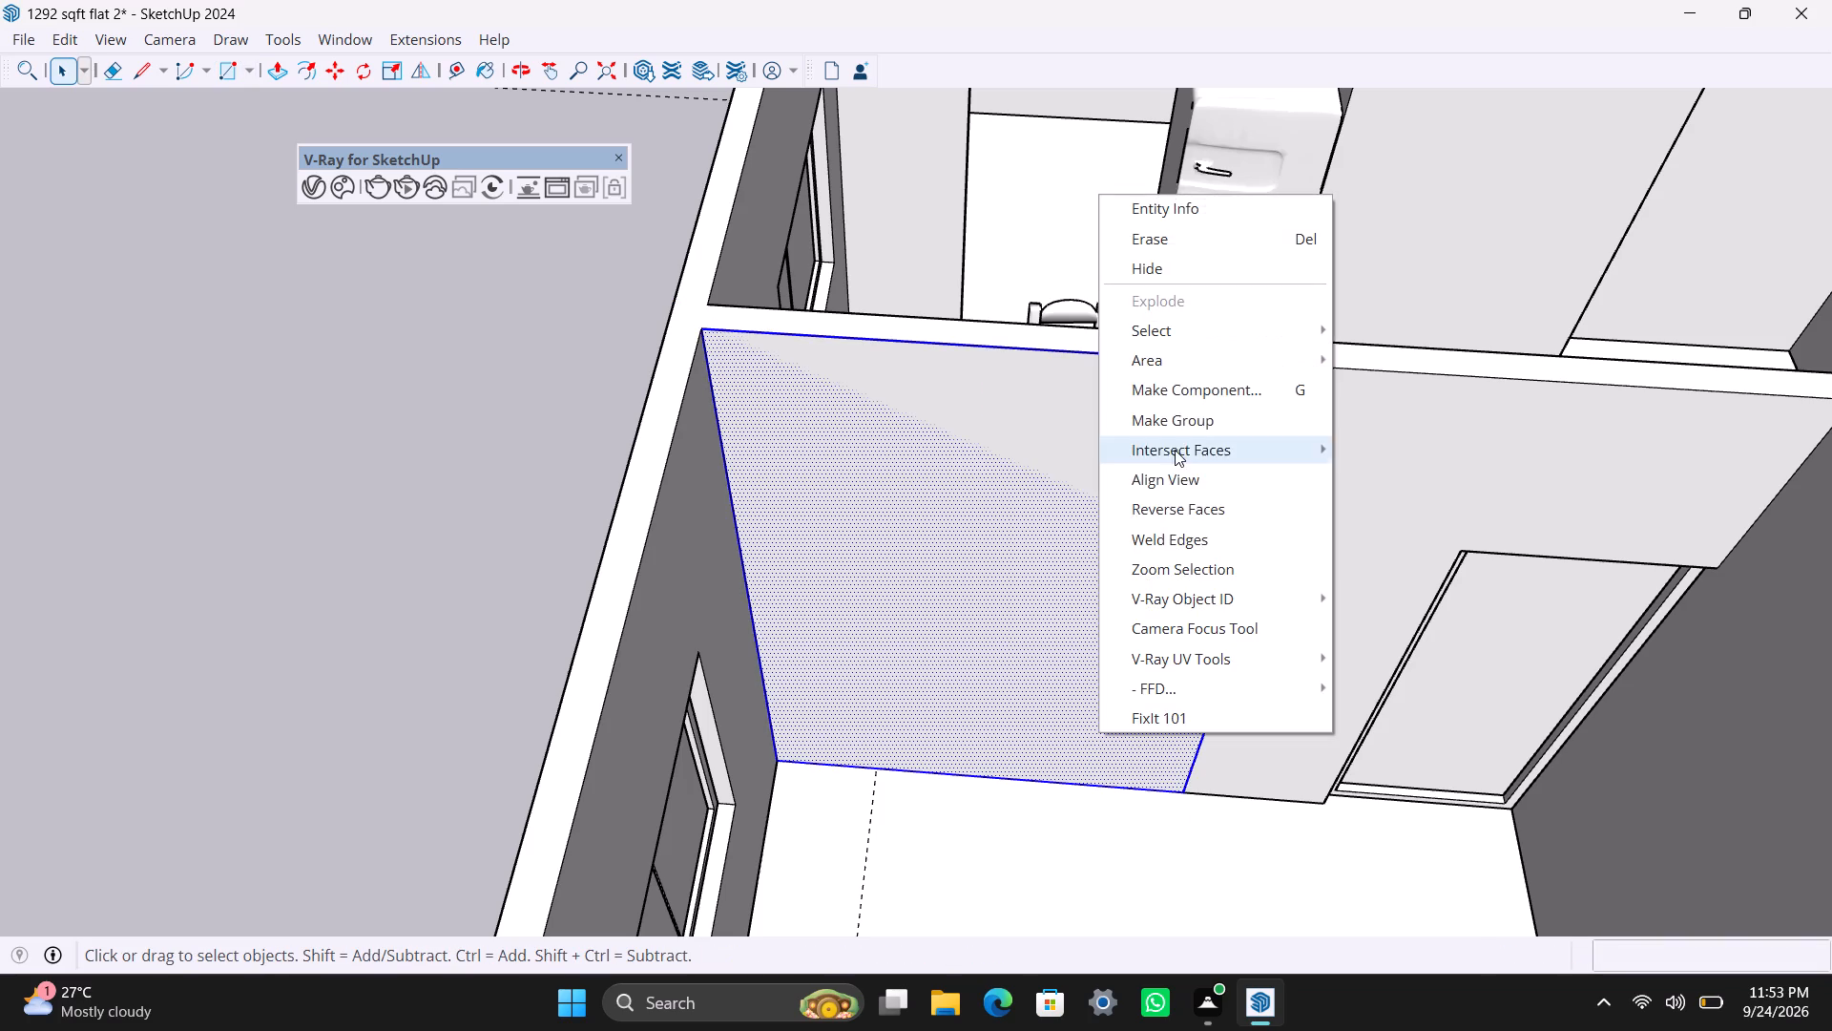
click(1175, 418)
Inside the new group, extrude the wall rectangle outward by 1'6" to form the wardrobe body.
double_click(1082, 577)
key(p)
drag(1081, 577, 1081, 605)
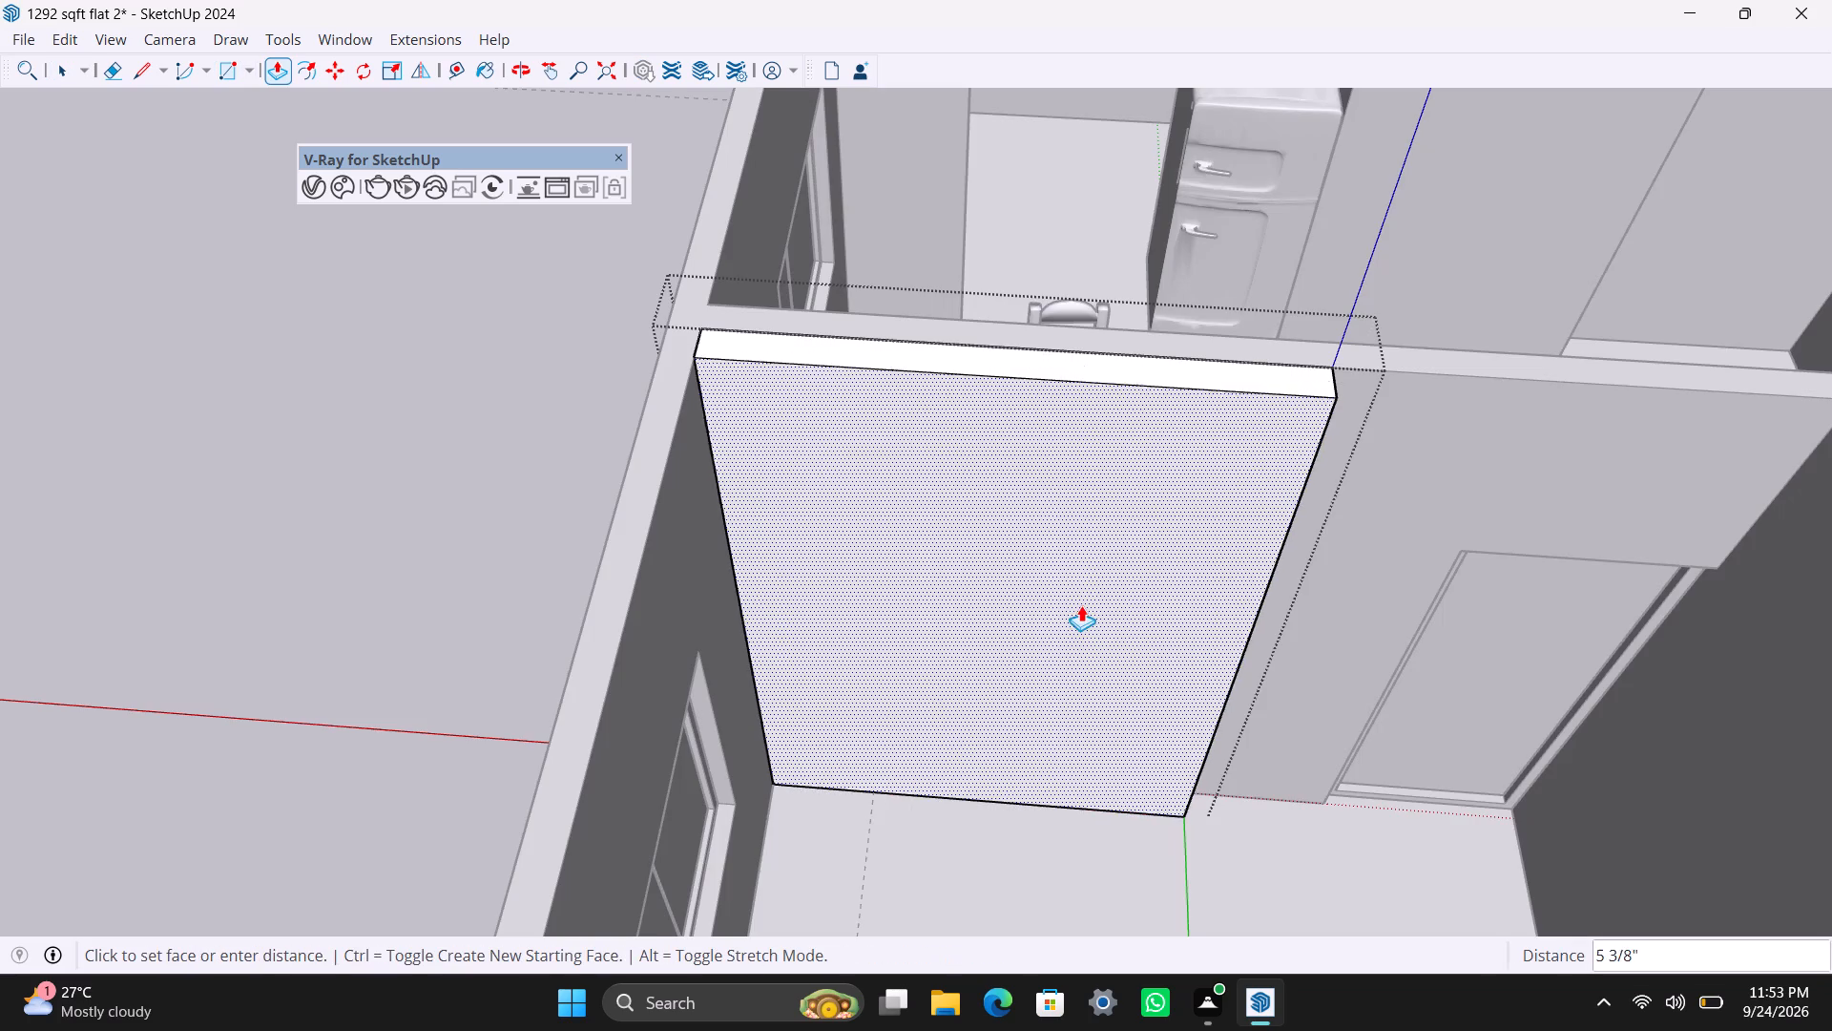
drag(1081, 605, 1070, 662)
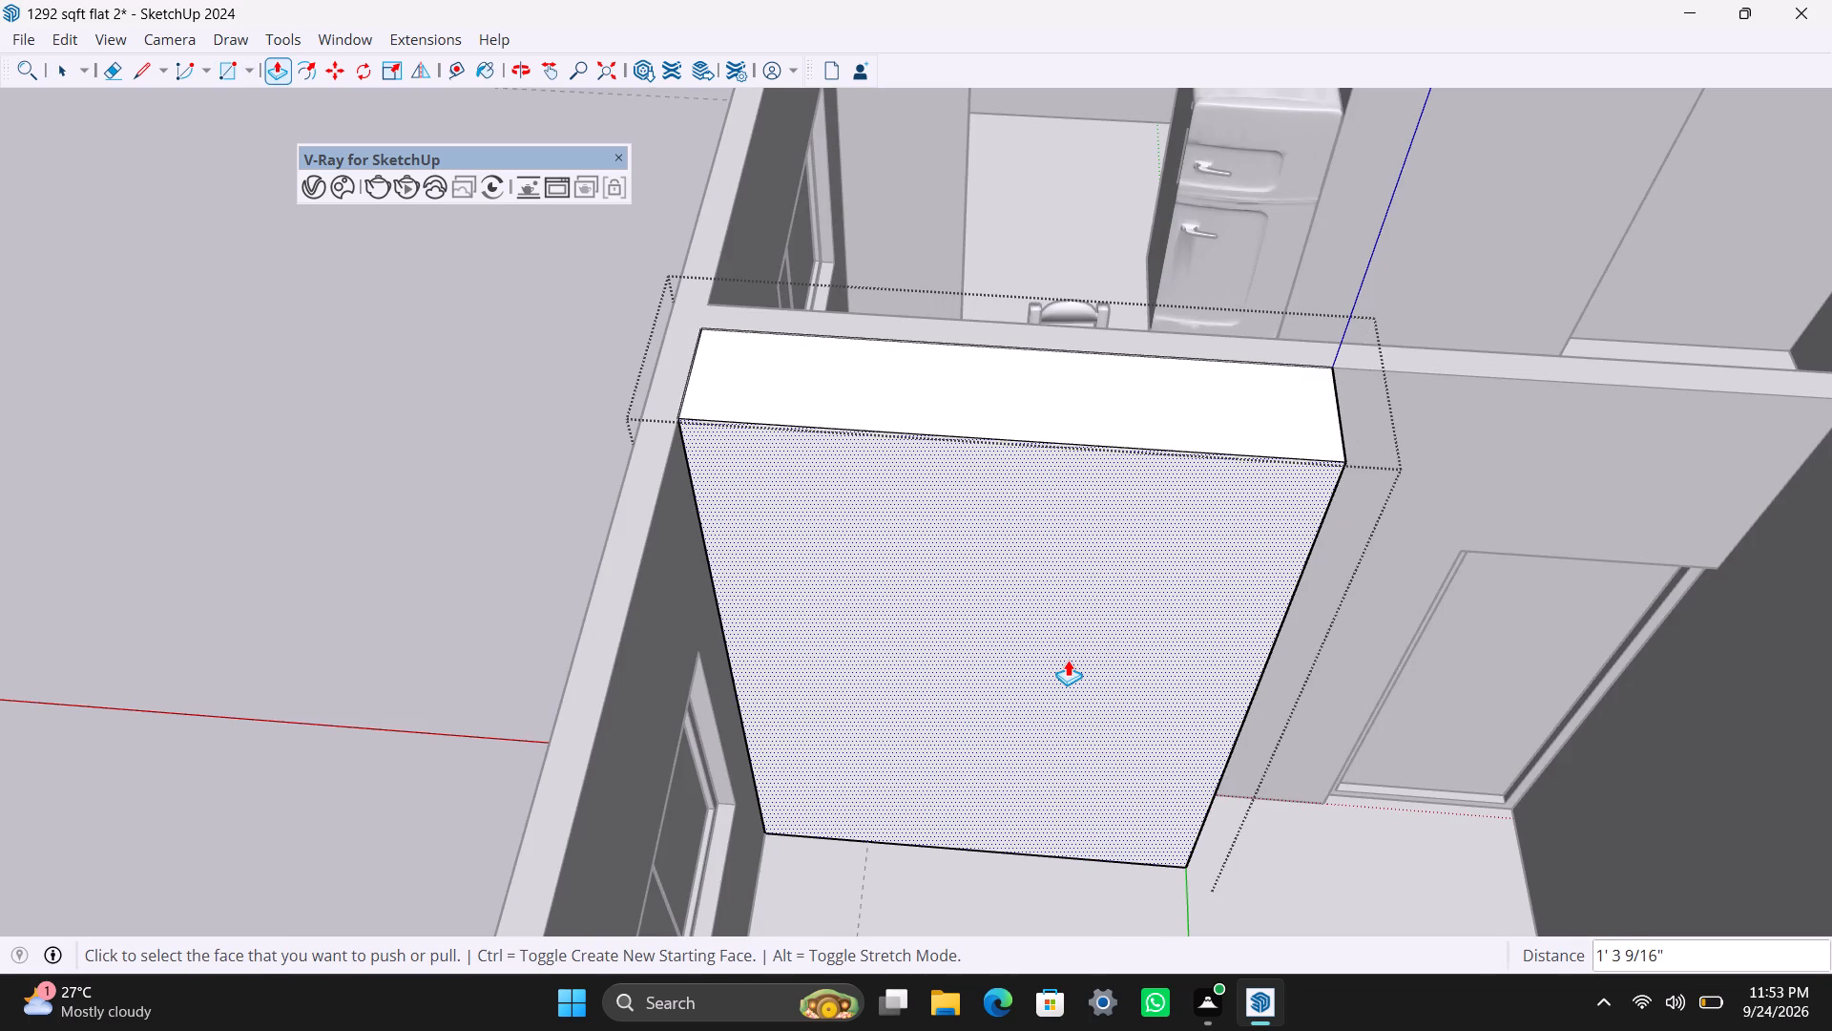
text(1'6")
key(Return)
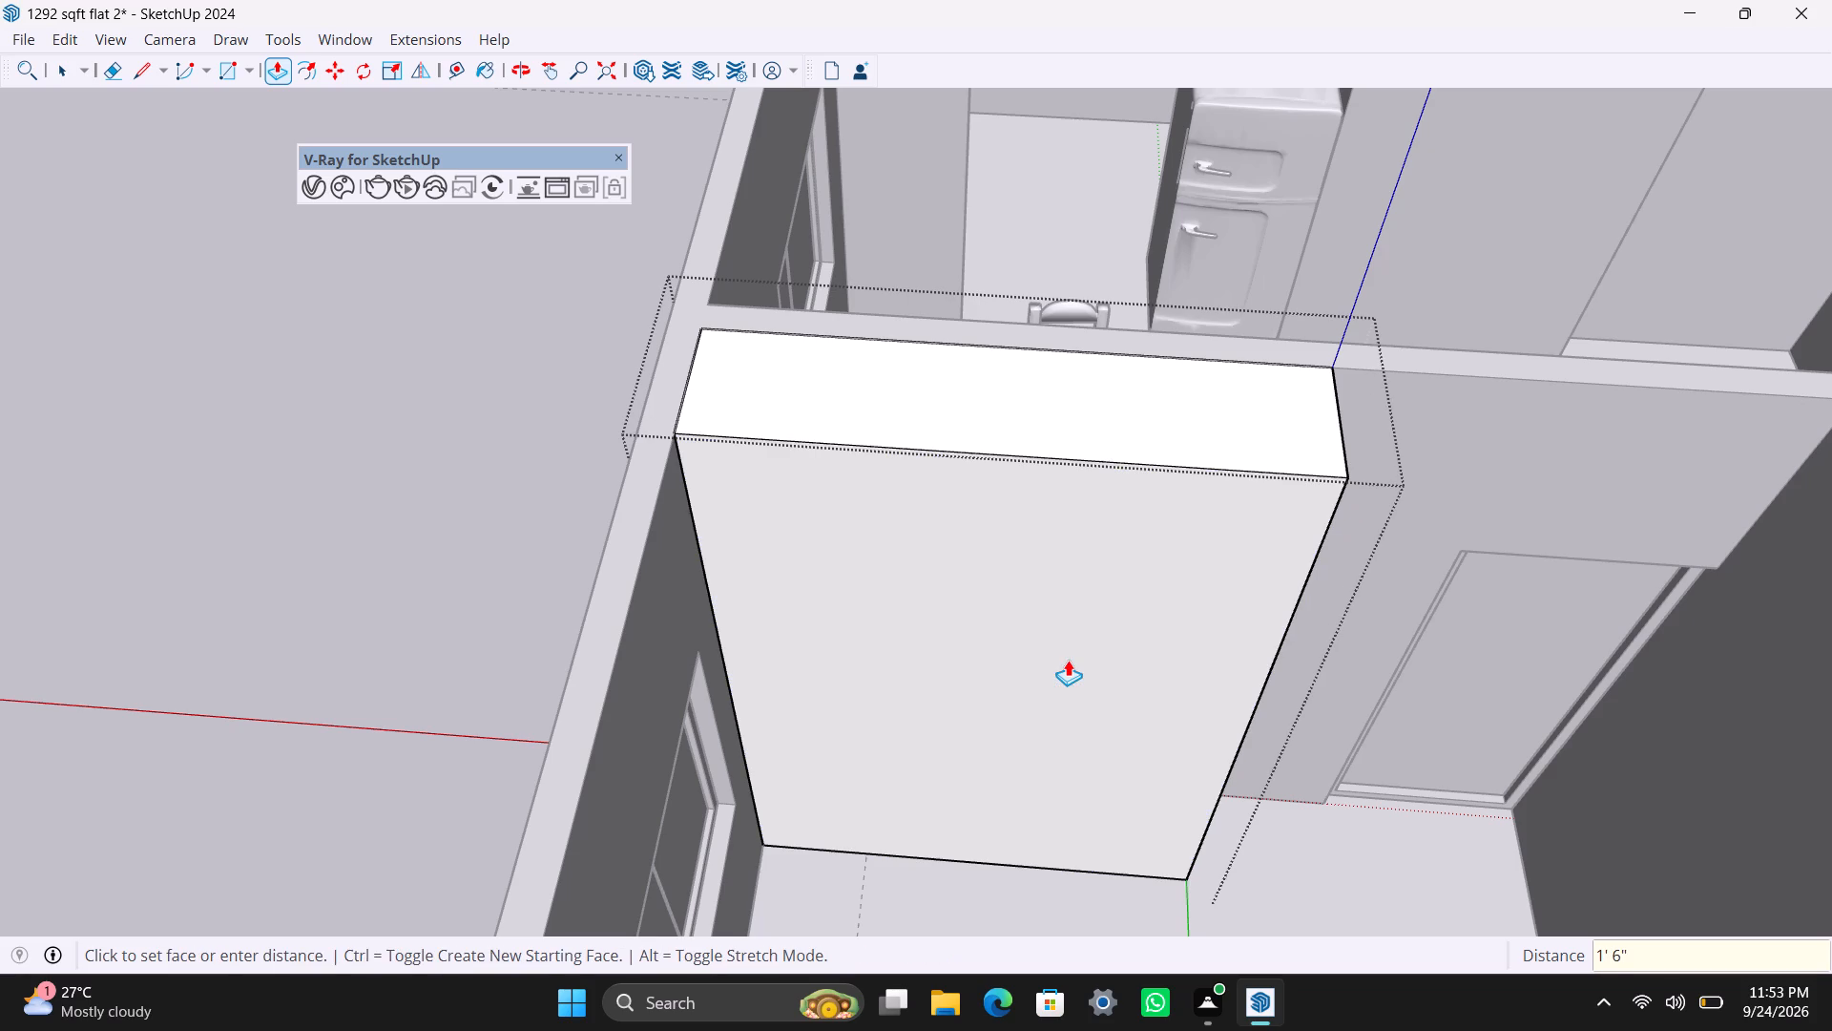
key(space)
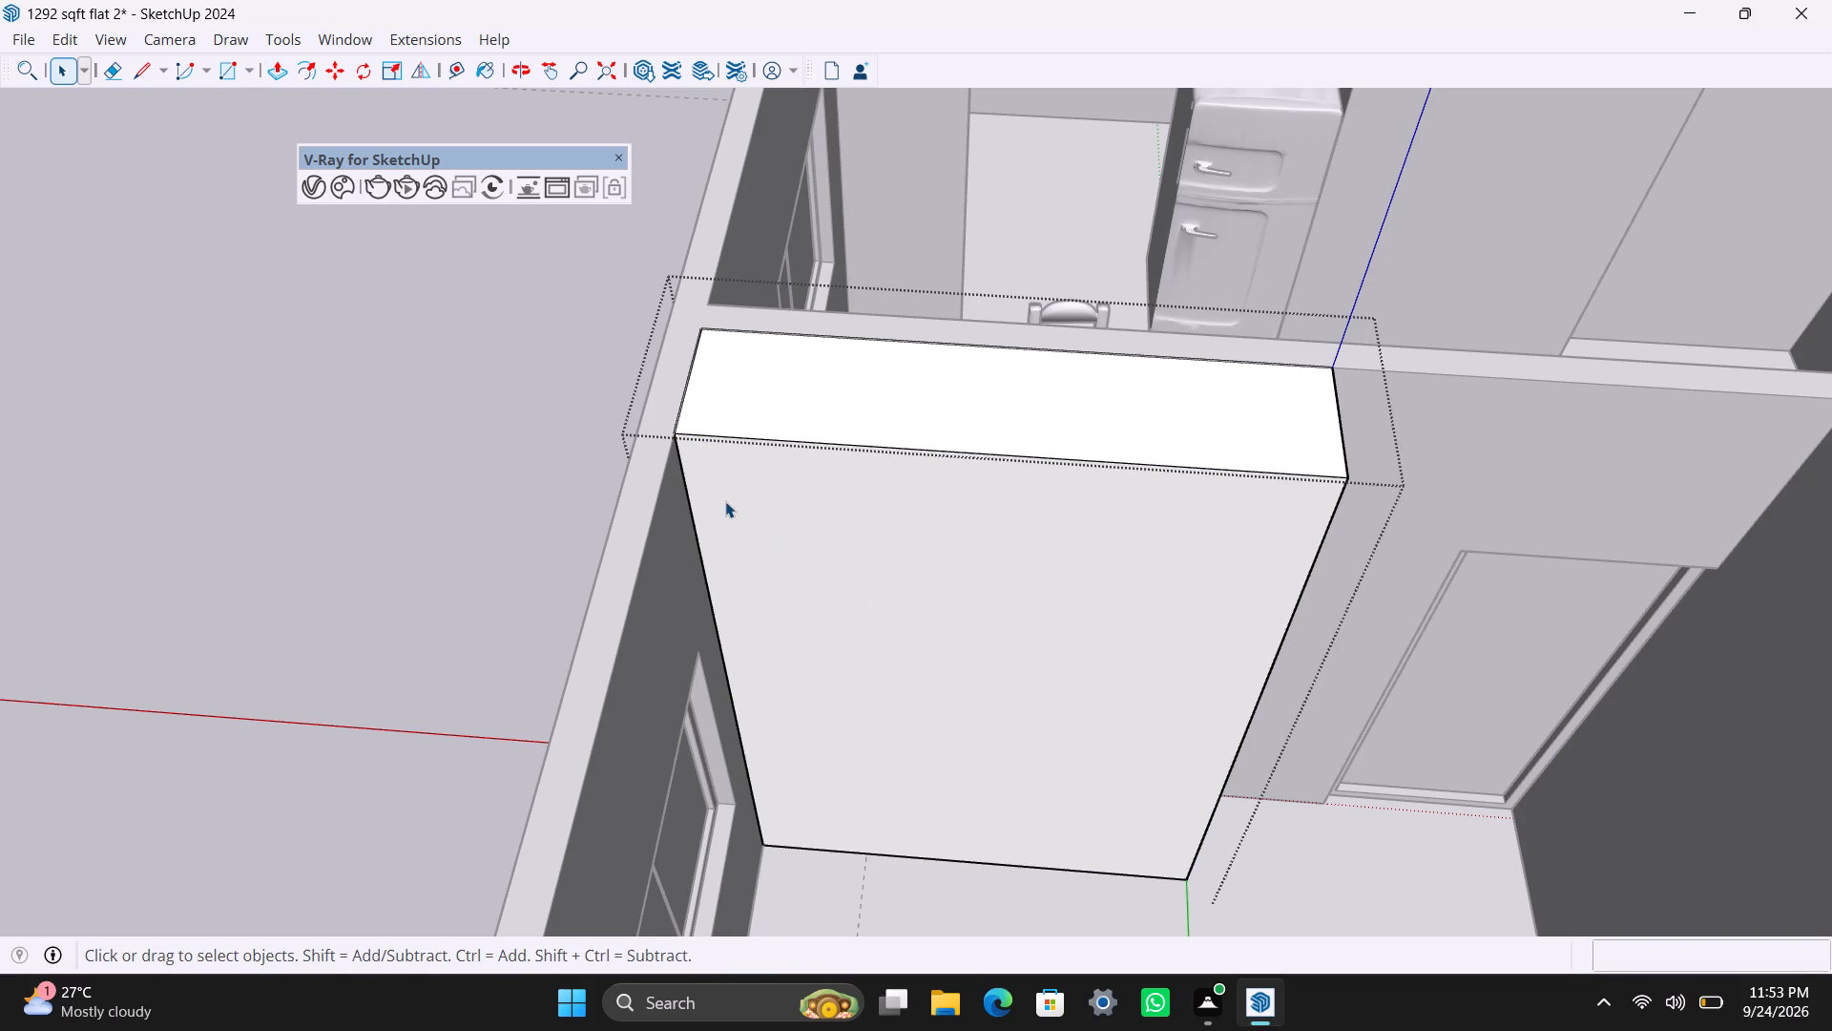
Offset the wardrobe's front face inward by 2.5 mm, and offset again by 18 mm to outline the frame.
click(725, 494)
key(f)
click(725, 489)
text(2.5mm)
key(Return)
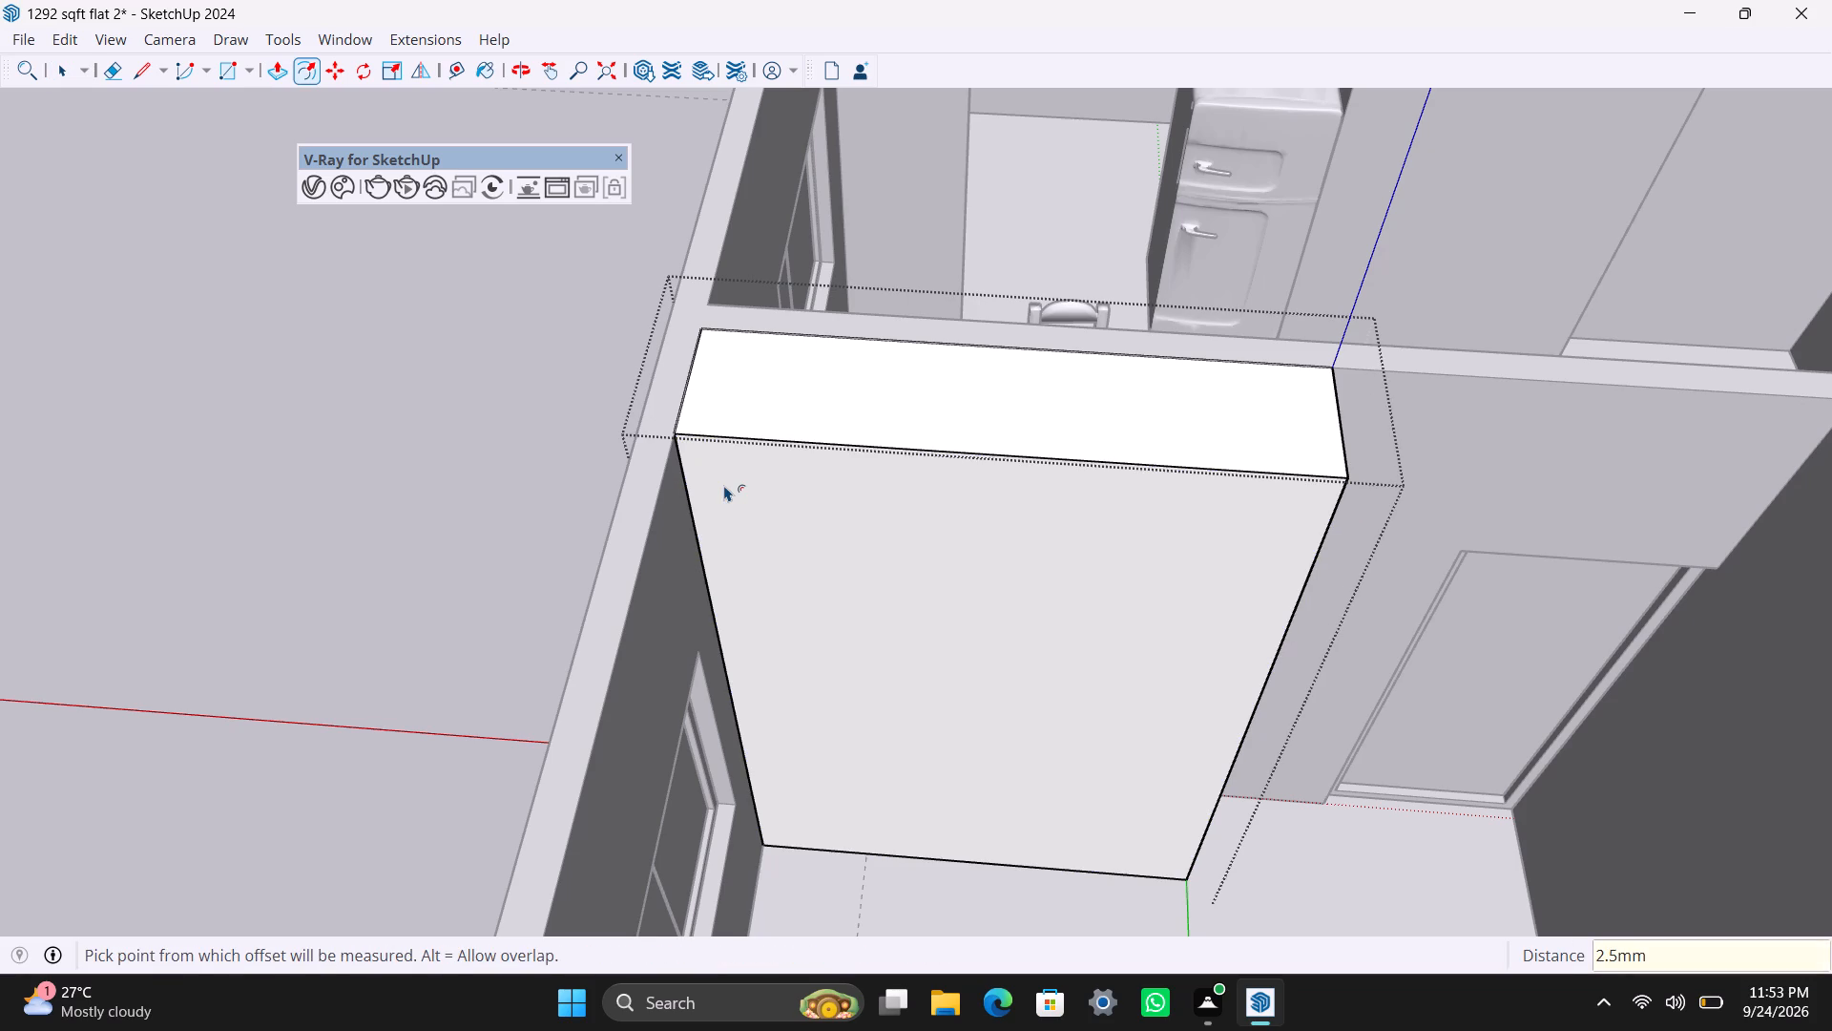
click(723, 488)
text(18mm)
key(Return)
key(space)
scroll(697, 545, up, 5)
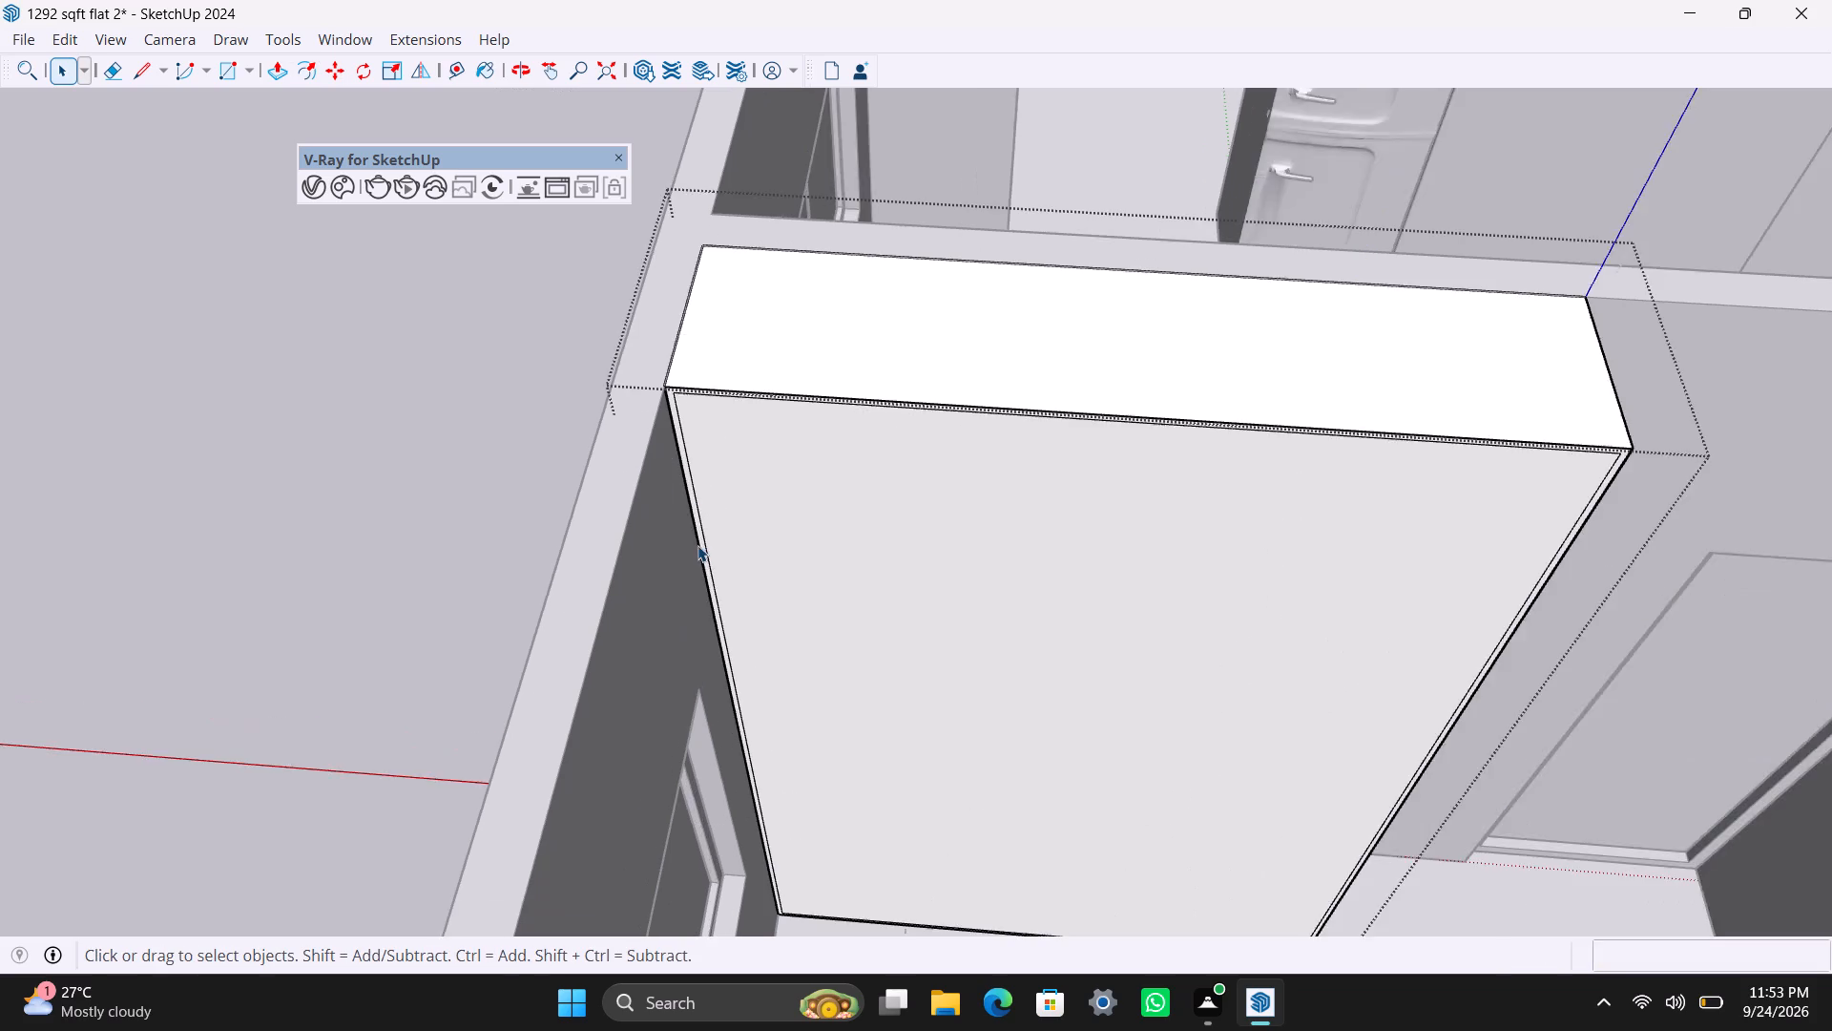
scroll(697, 545, up, 12)
key(Delete)
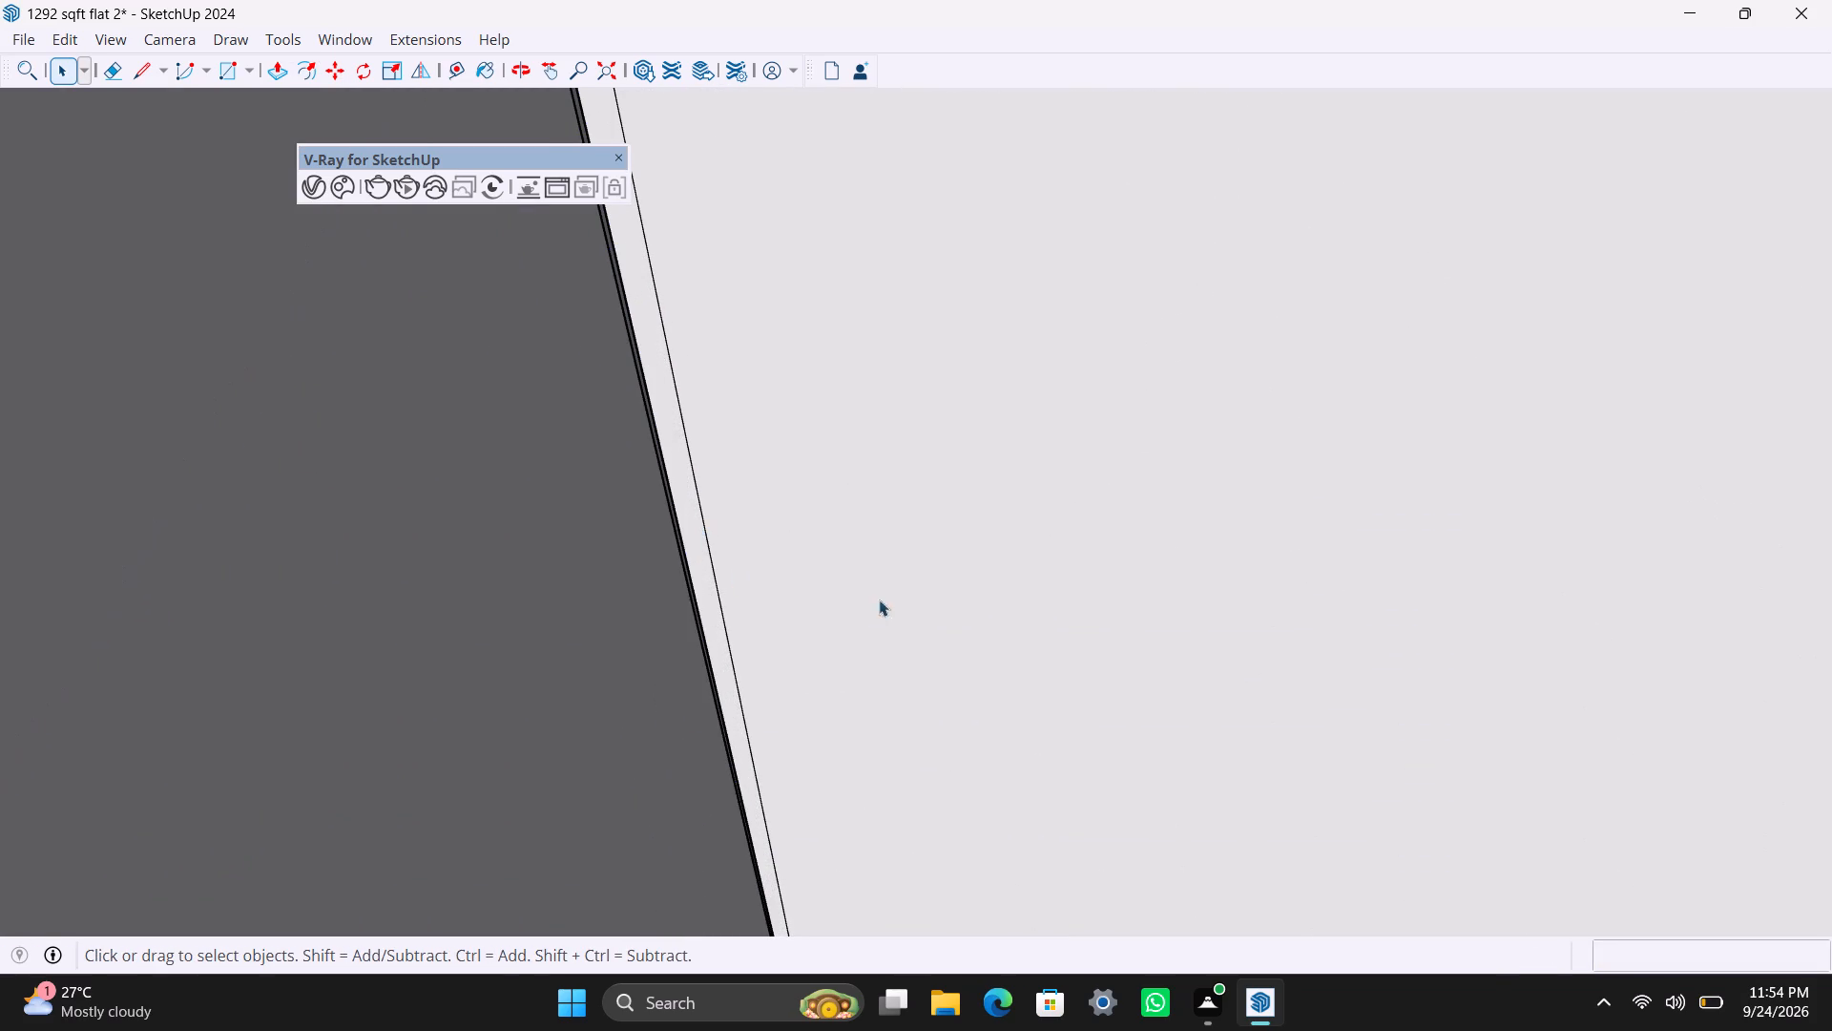
Push the inner front face back by 1'5" to hollow out the wardrobe carcass.
click(886, 595)
scroll(887, 698, down, 13)
key(p)
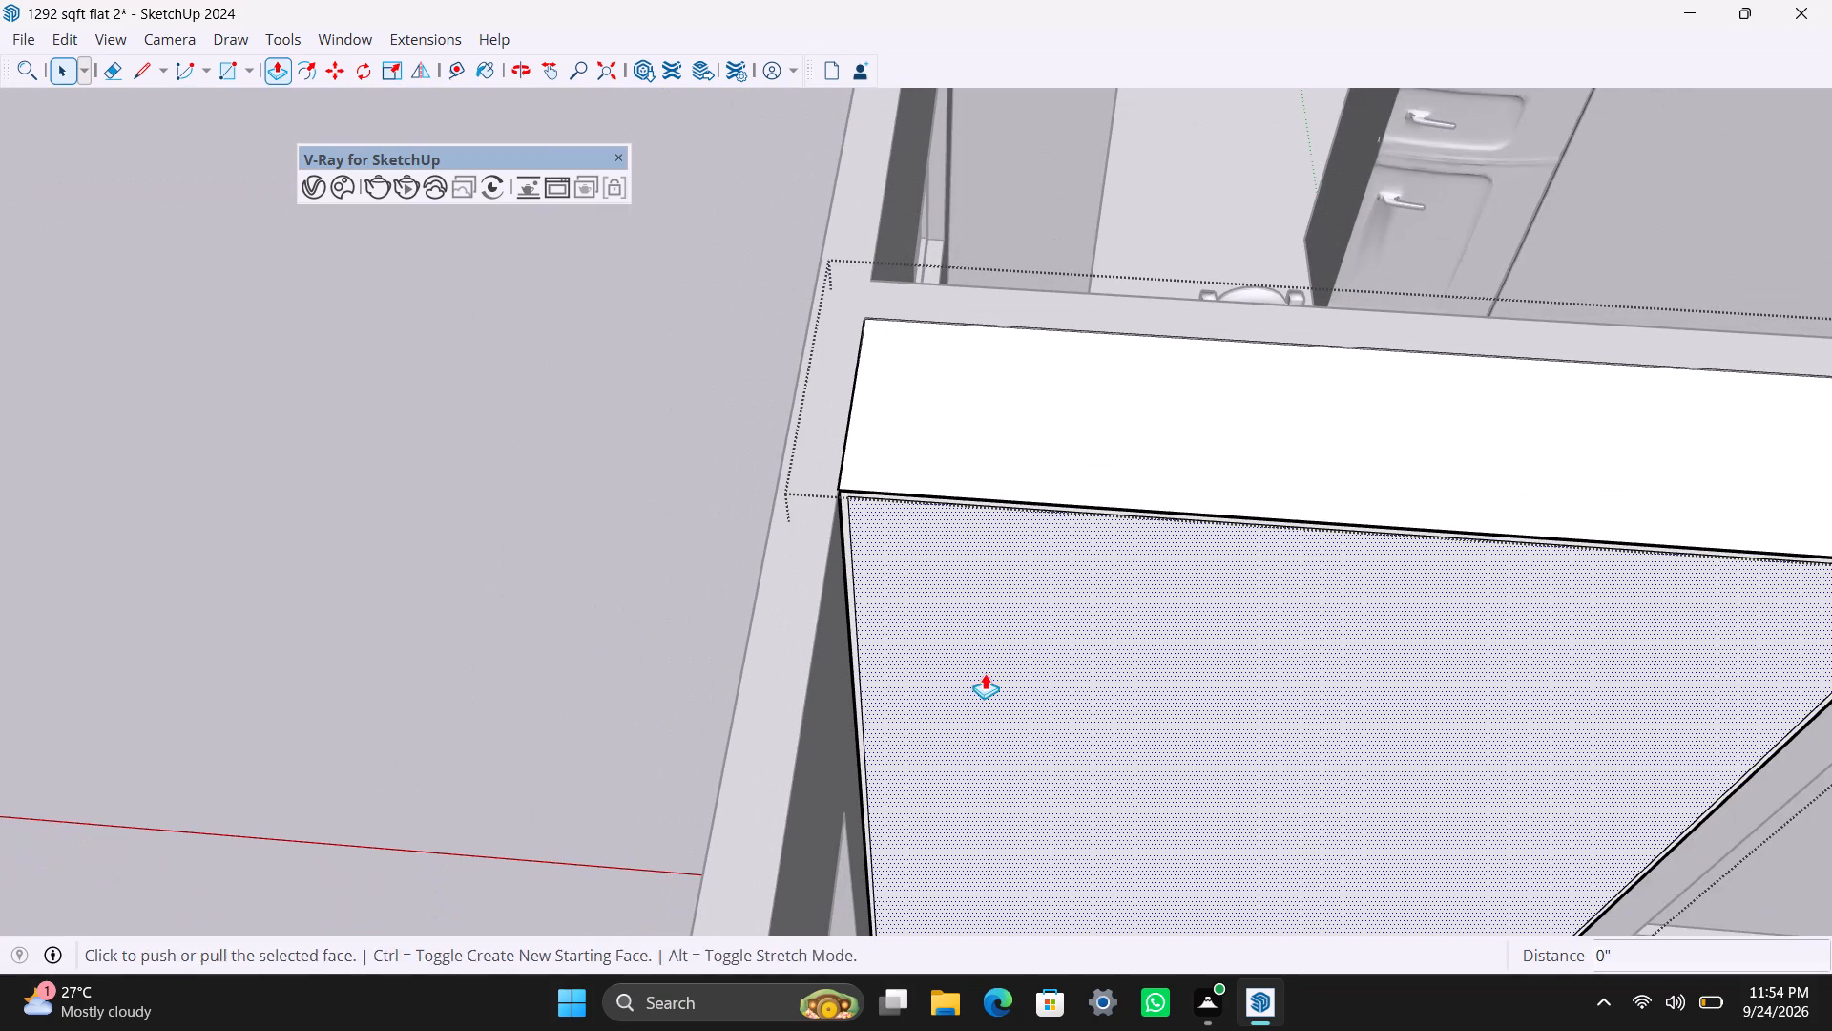
drag(985, 673, 998, 603)
key(1)
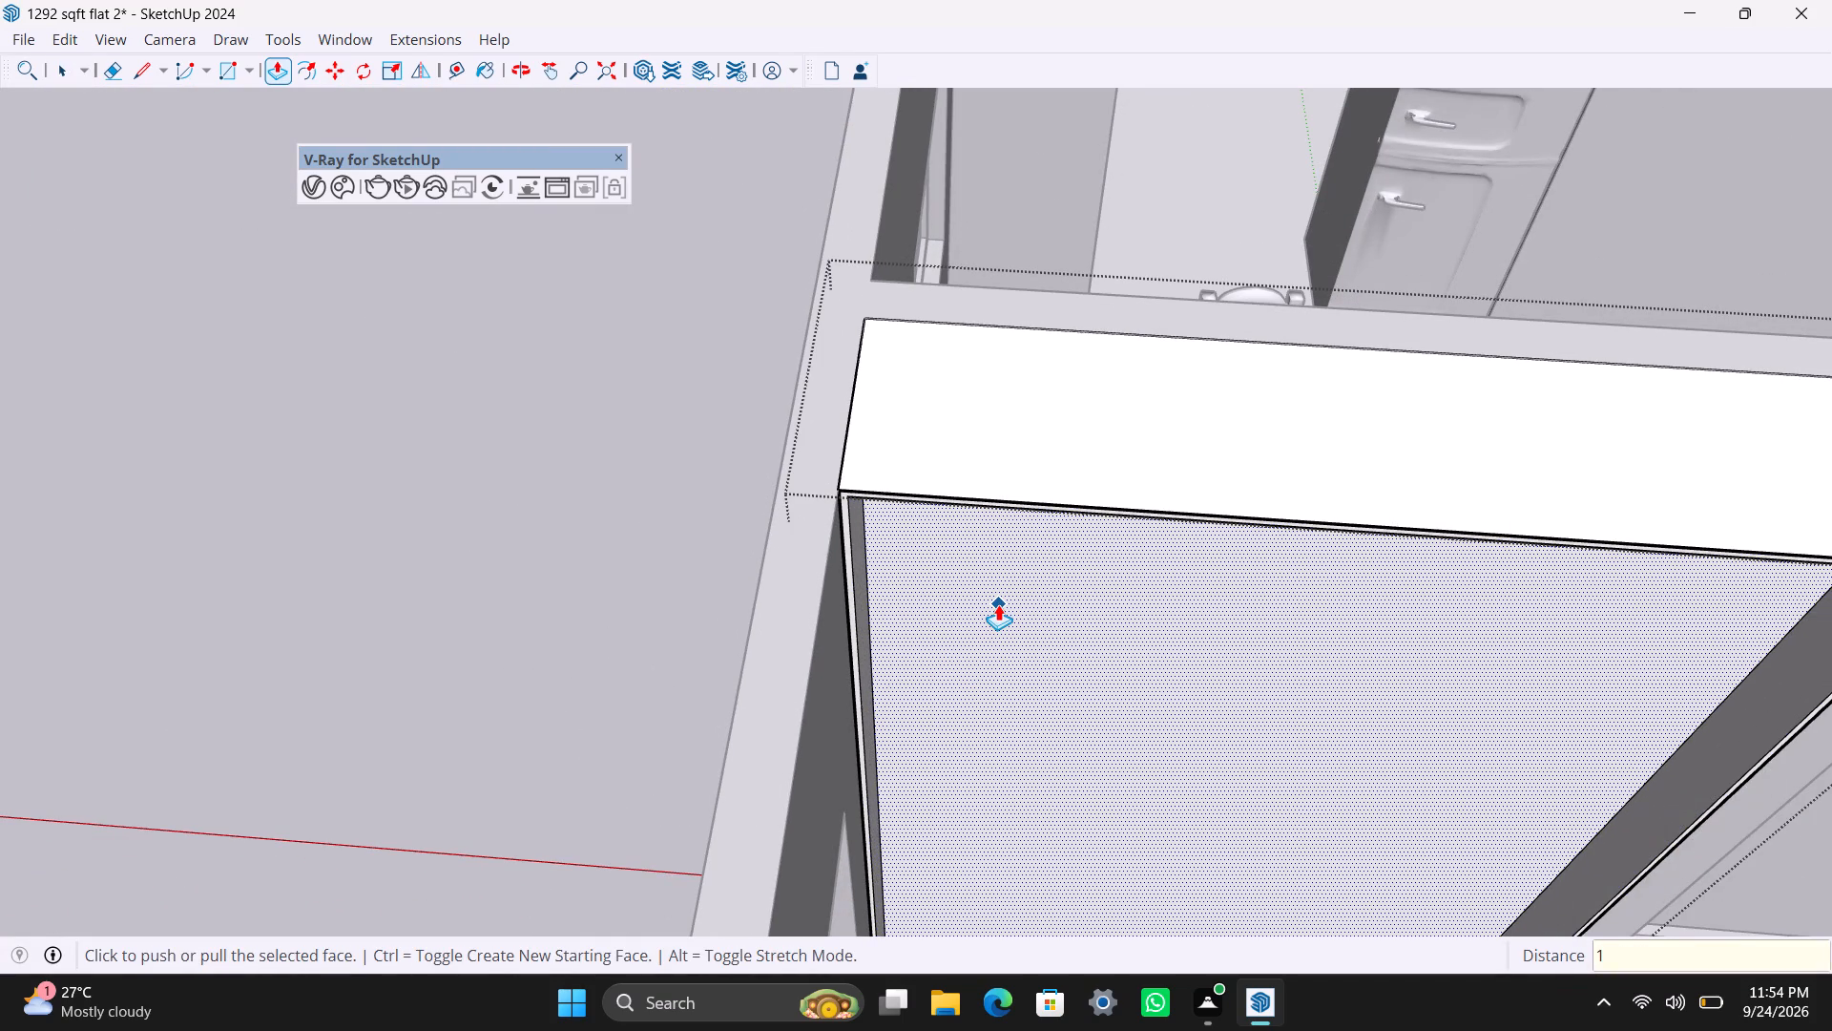
text('5")
key(Return)
key(space)
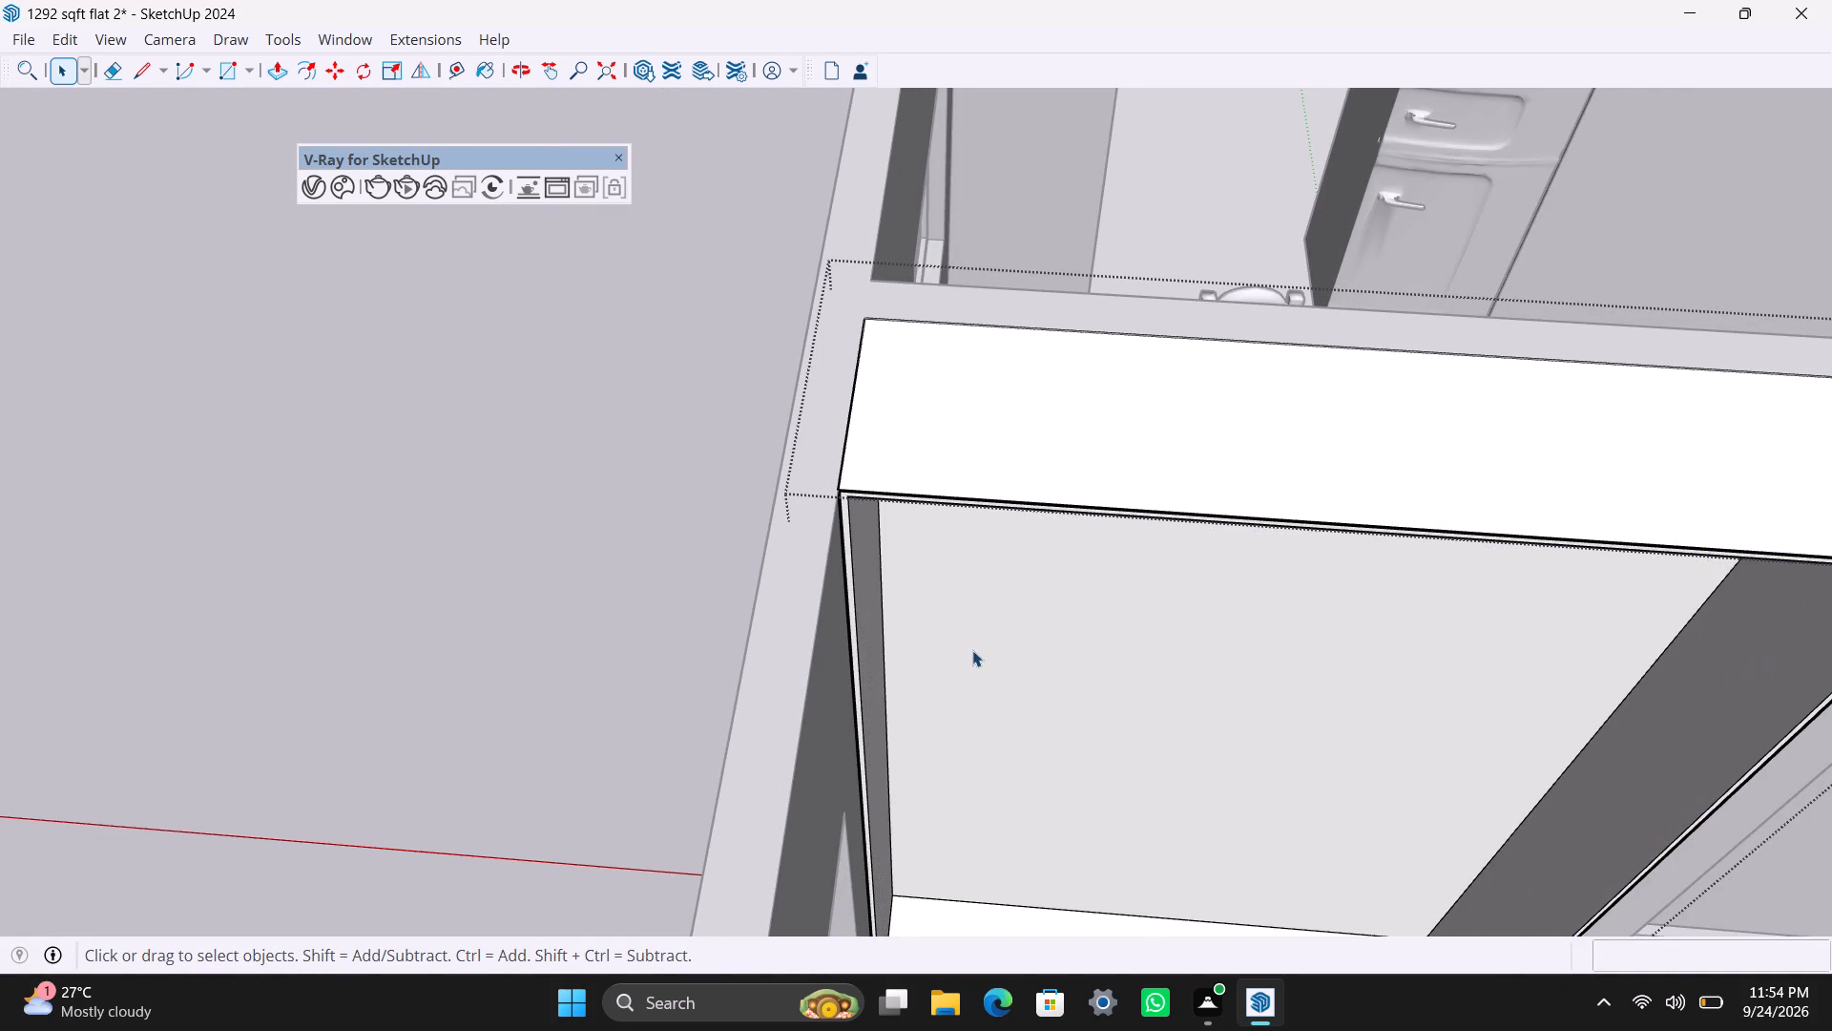
Draw a rectangle across the wardrobe's open front, from the window-side top corner to the middle of the bottom edge.
scroll(972, 650, down, 8)
shift+middle_drag(937, 658, 812, 596)
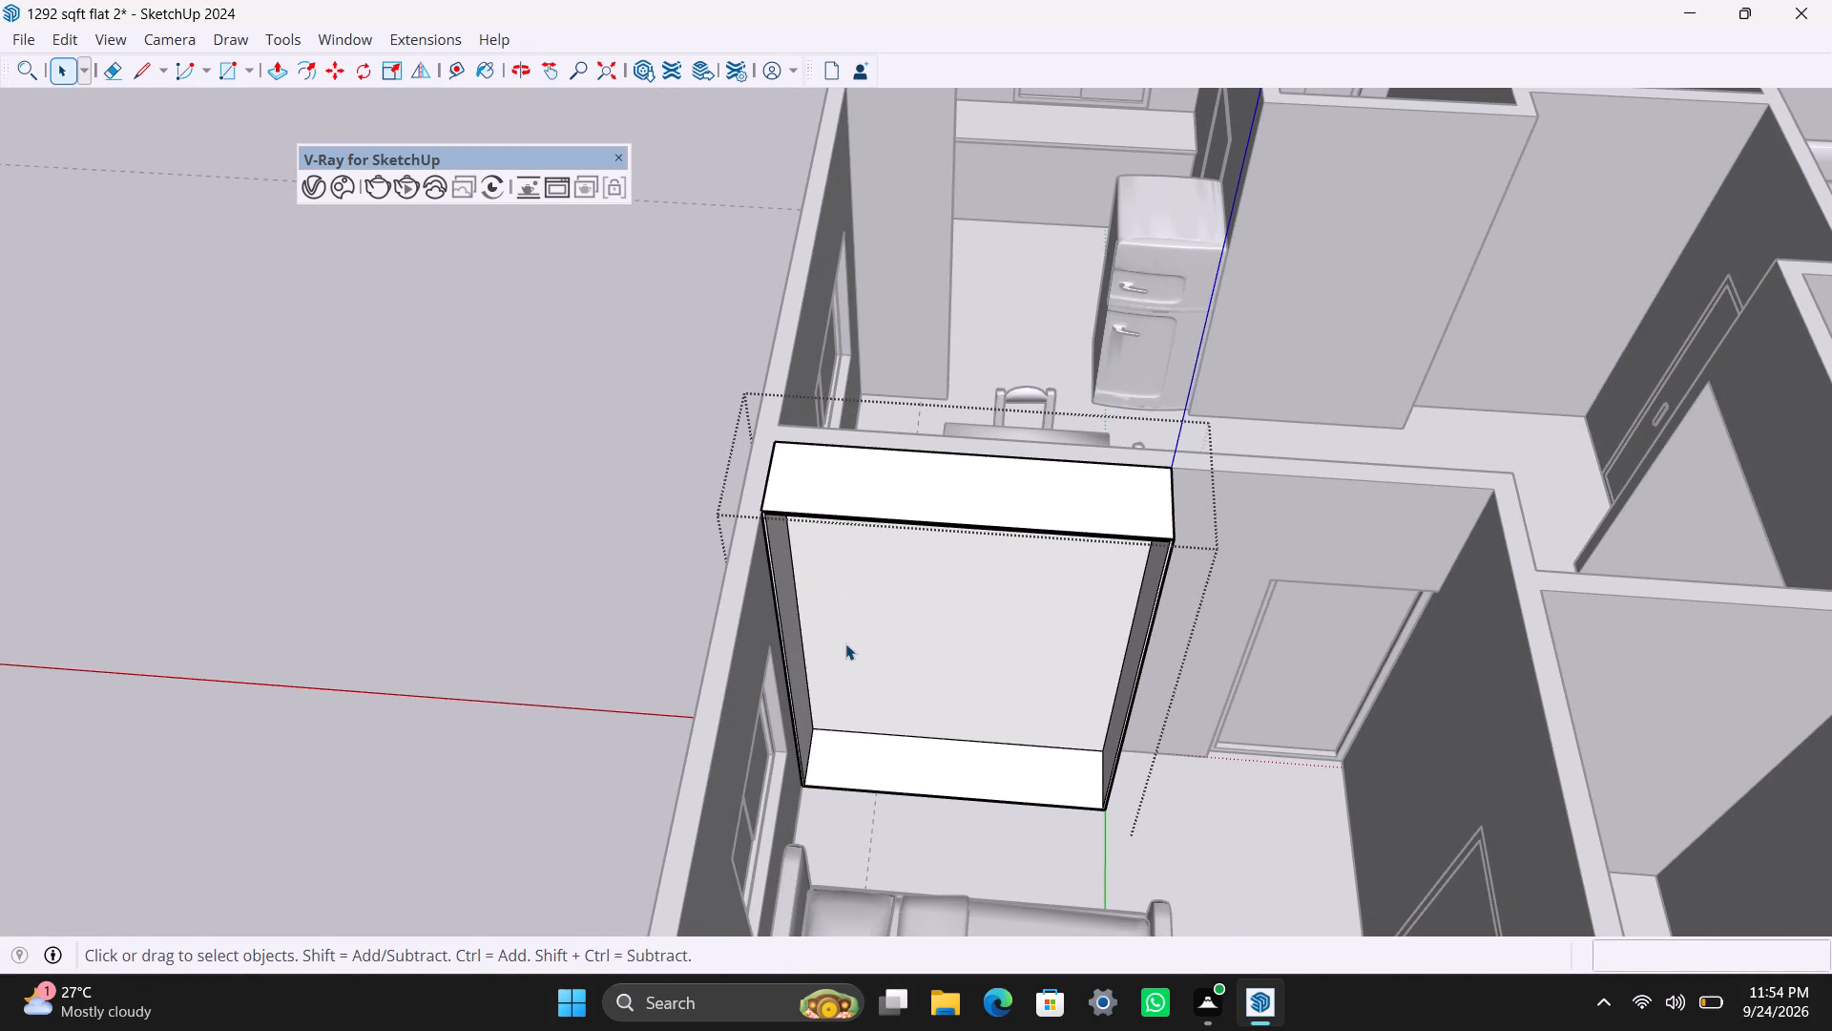
key(r)
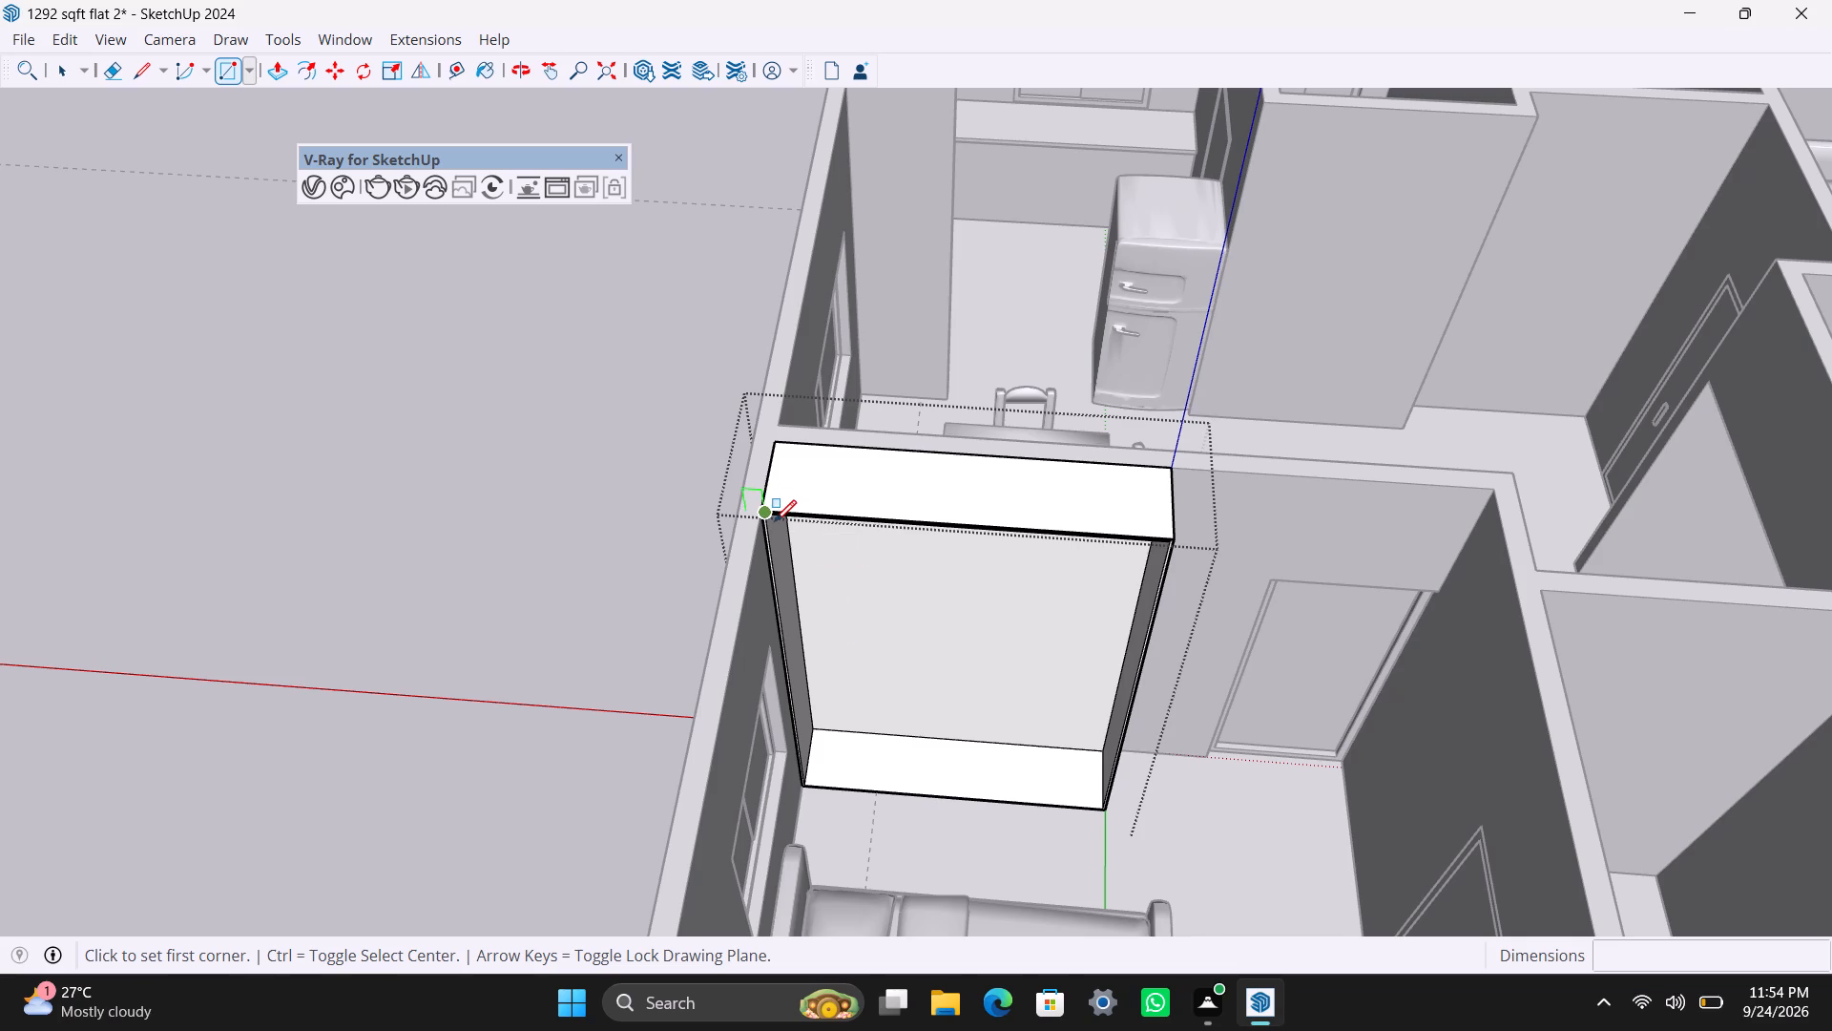
scroll(775, 521, up, 4)
click(765, 521)
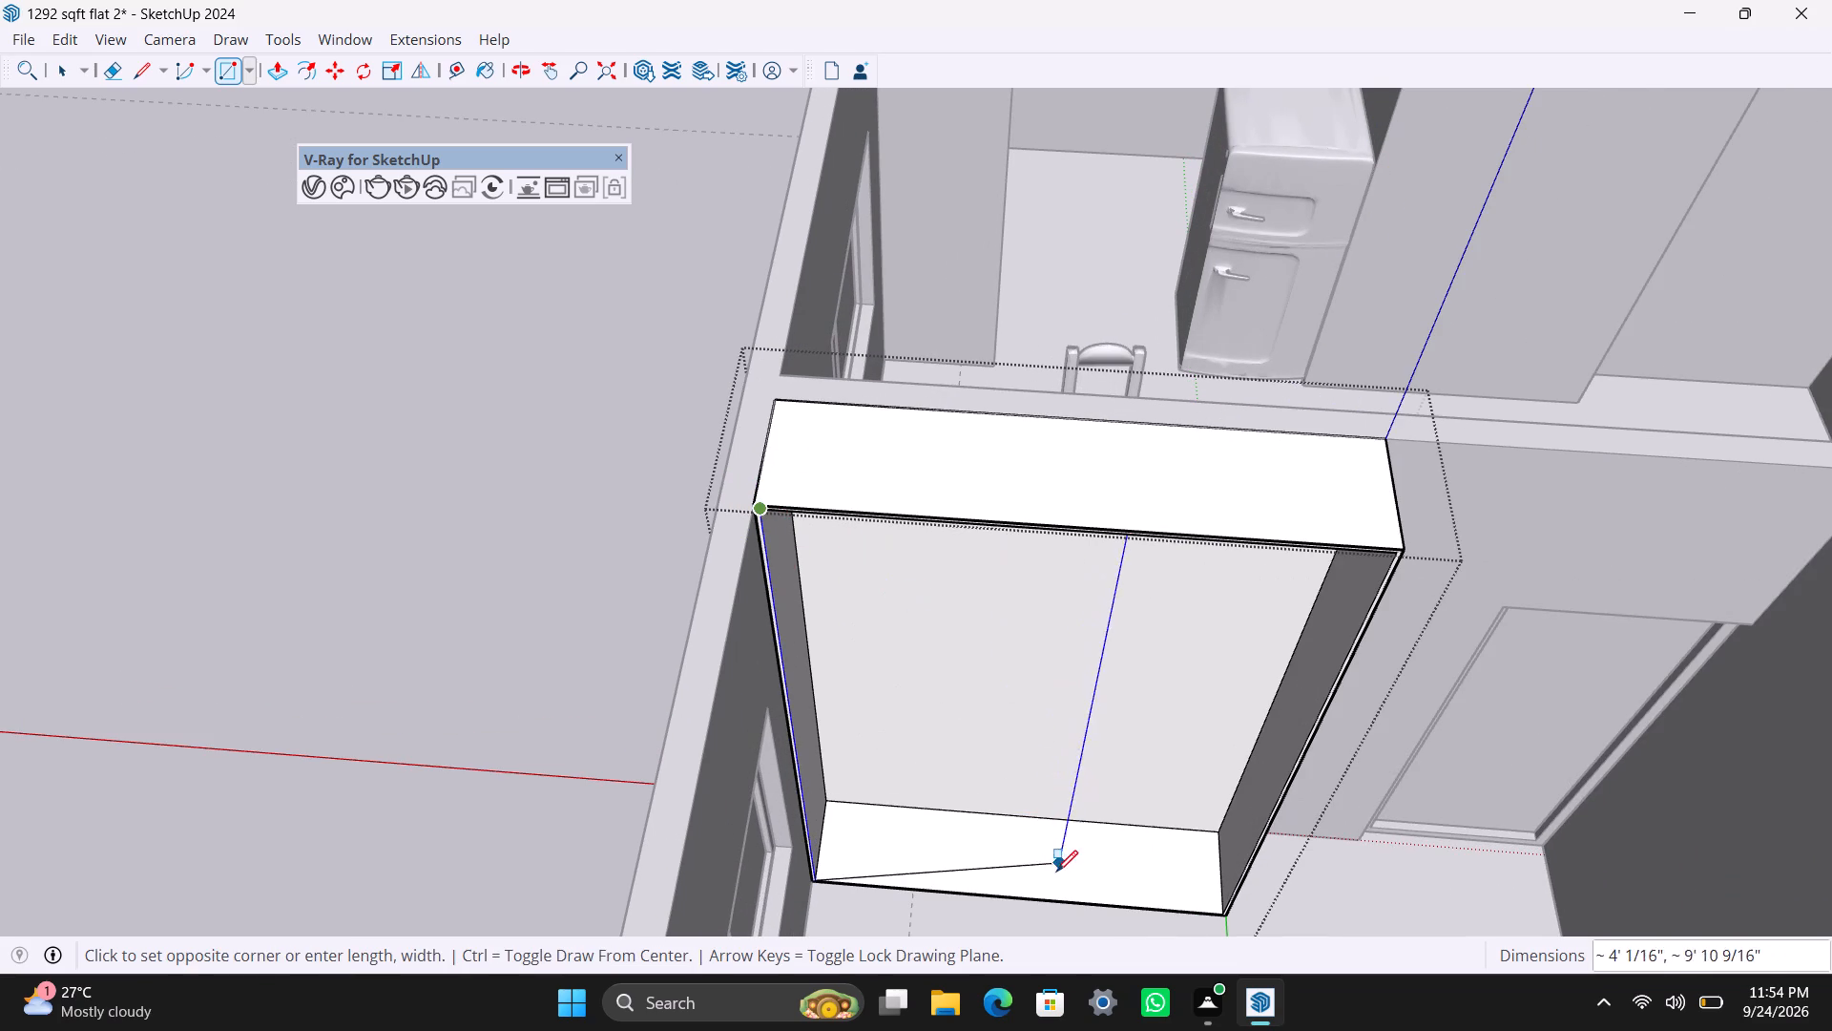
click(1023, 891)
key(space)
click(1102, 846)
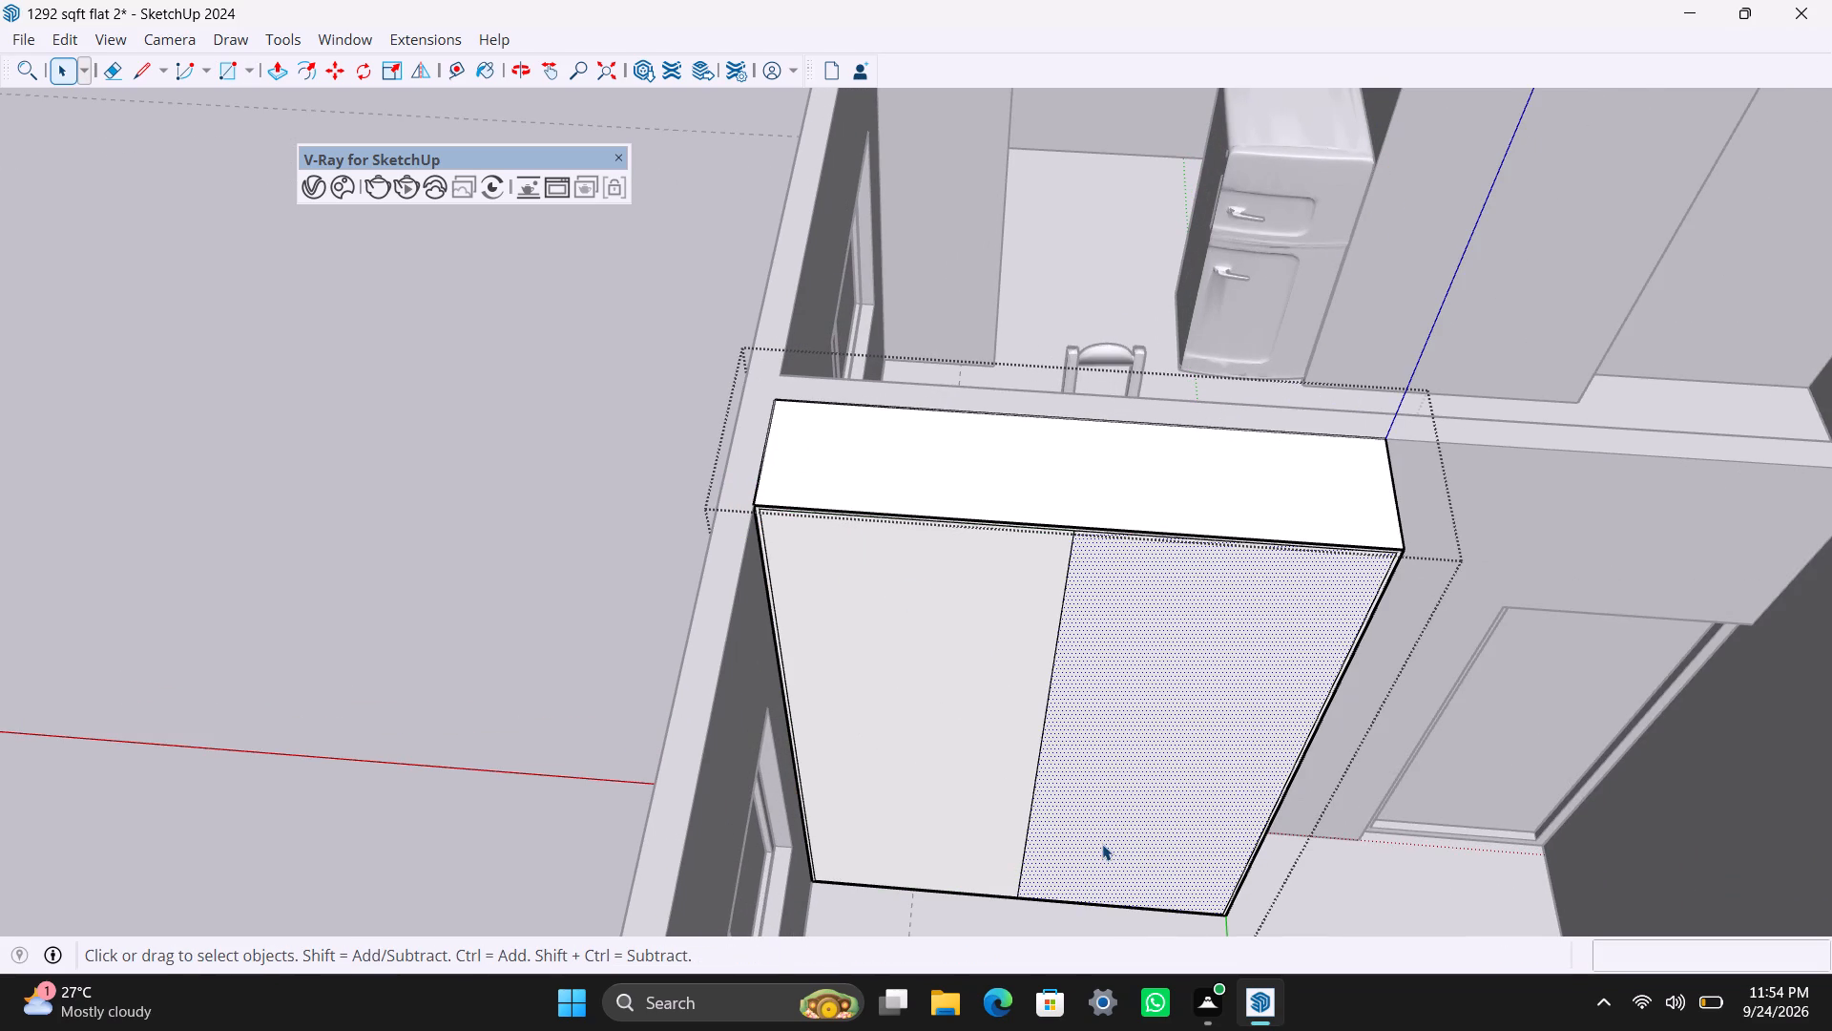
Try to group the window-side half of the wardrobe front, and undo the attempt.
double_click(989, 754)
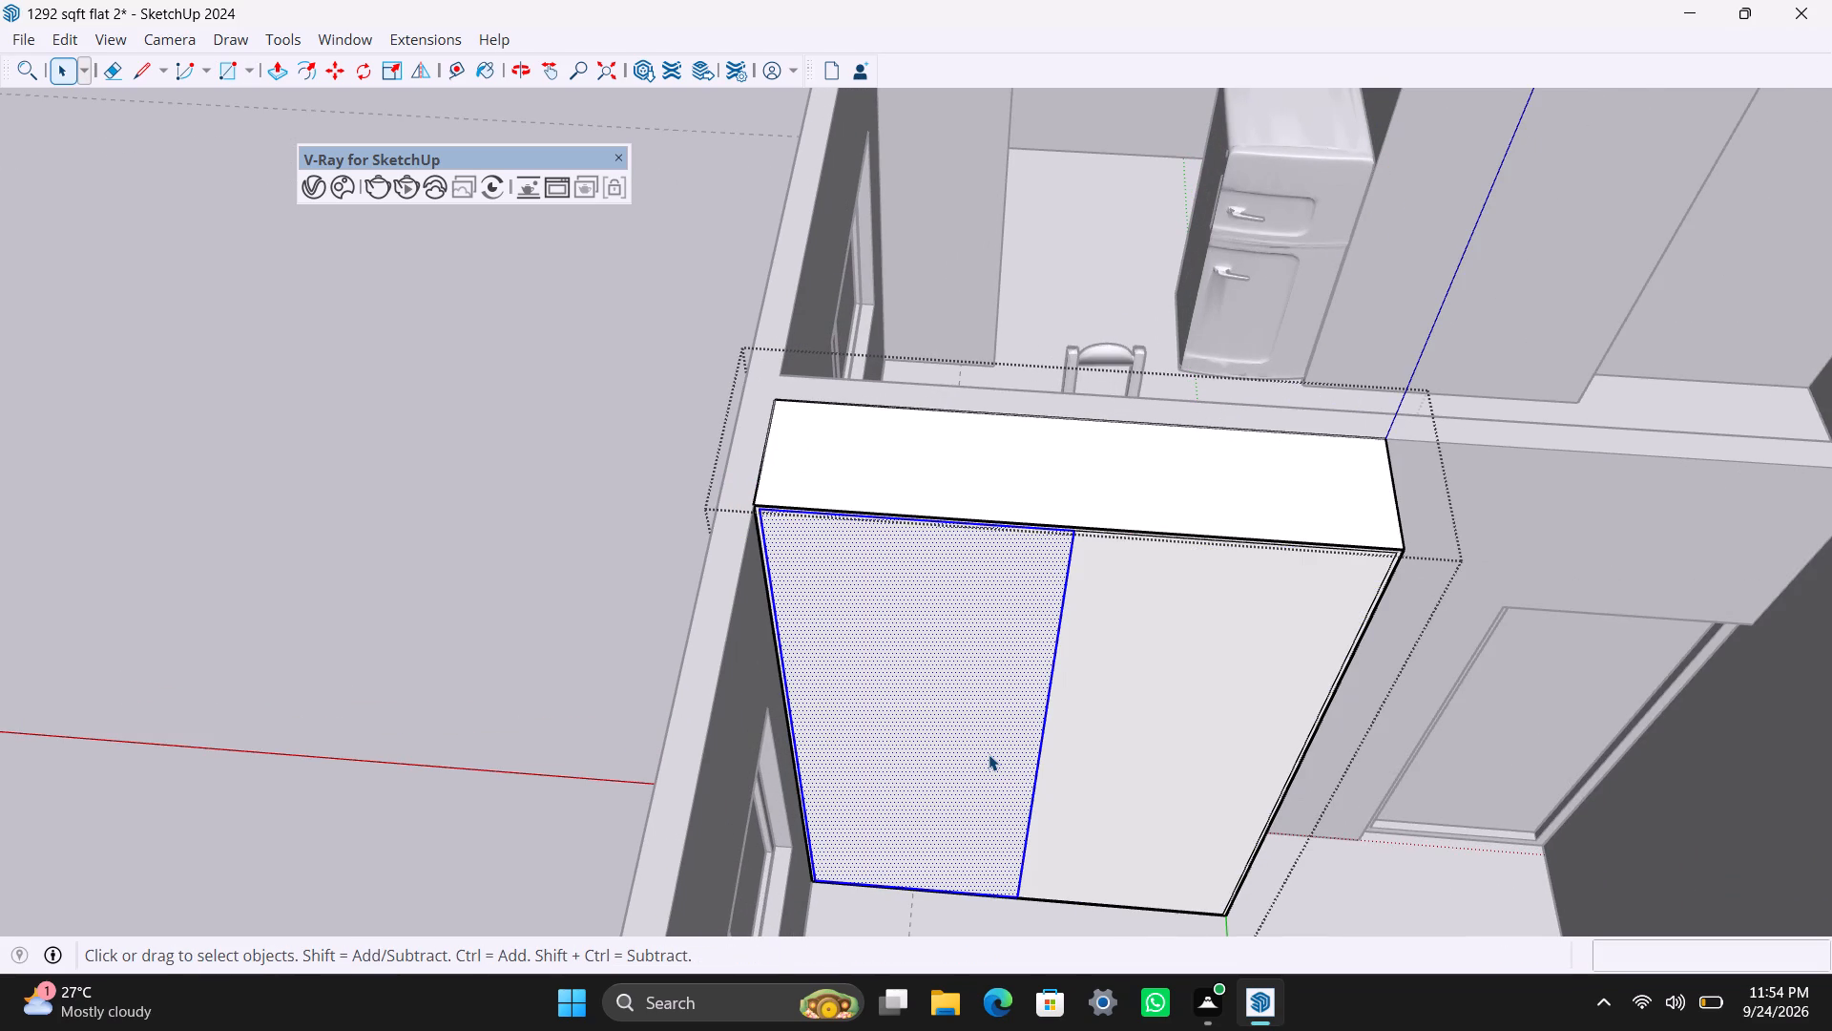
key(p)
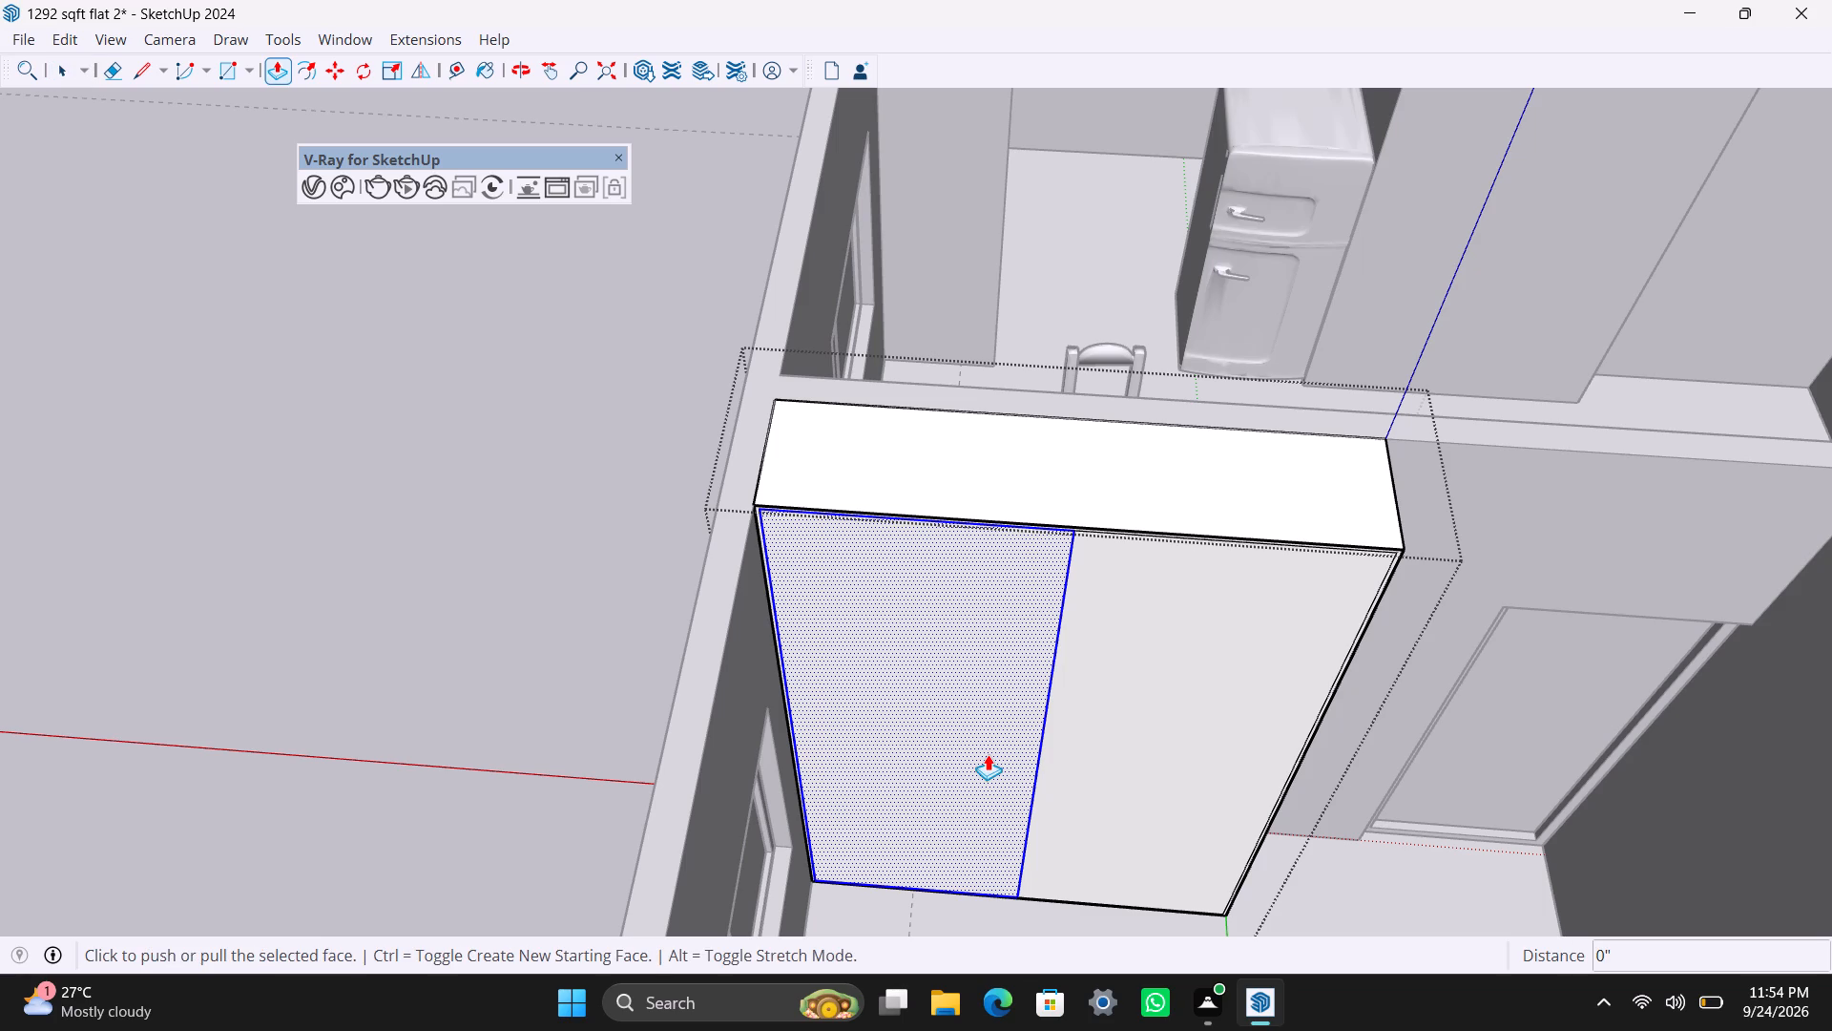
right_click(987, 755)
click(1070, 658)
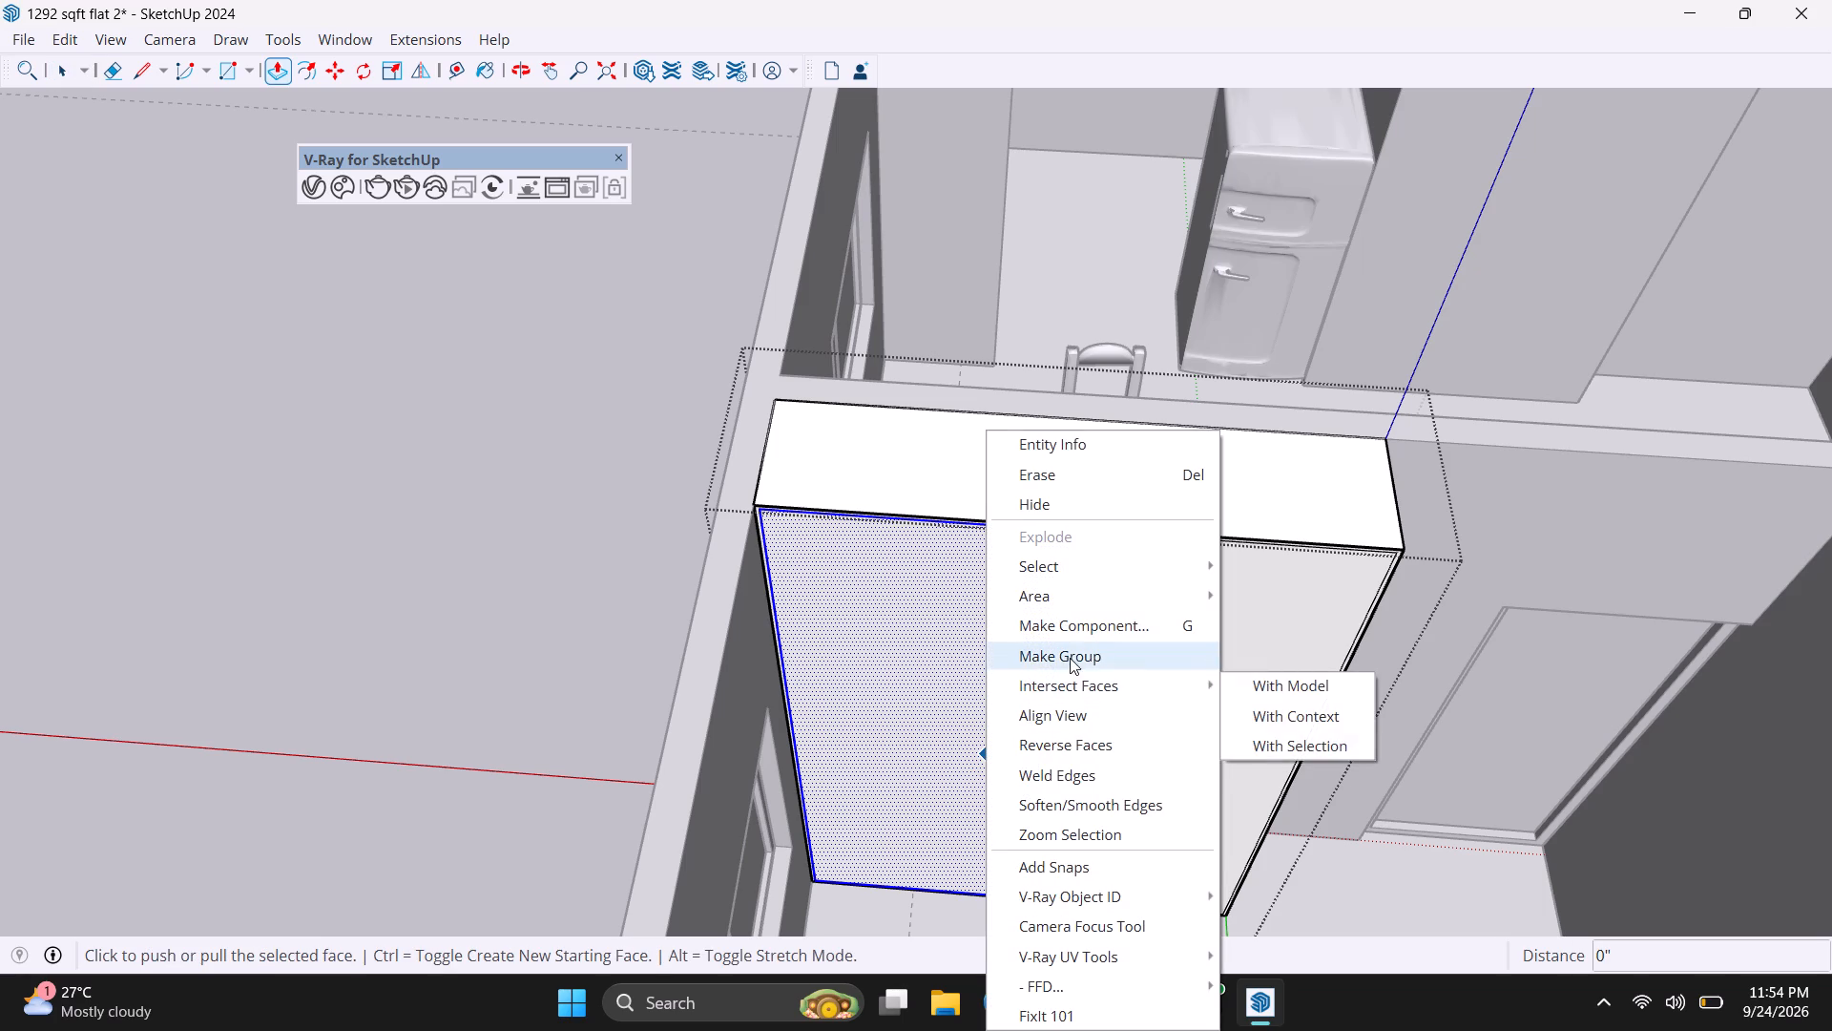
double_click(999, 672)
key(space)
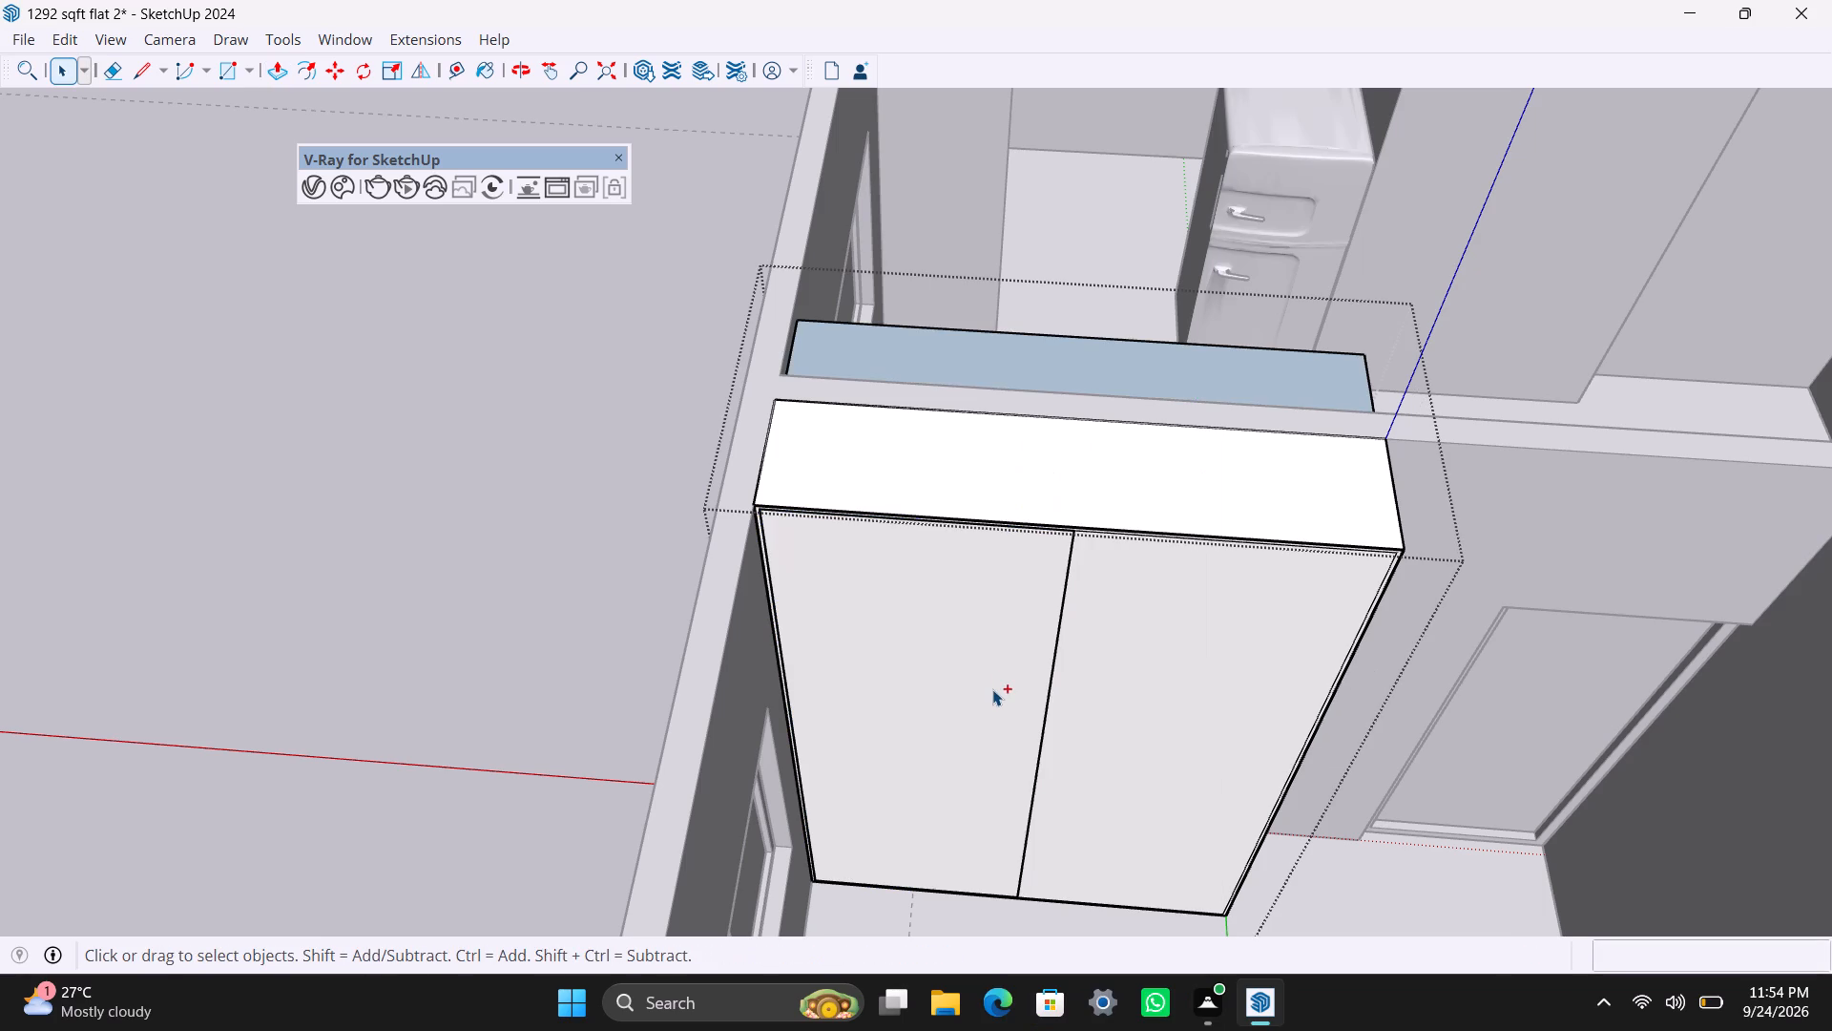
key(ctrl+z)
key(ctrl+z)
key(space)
Make the window-side half of the wardrobe front, with its edges, a separate door group.
click(992, 689)
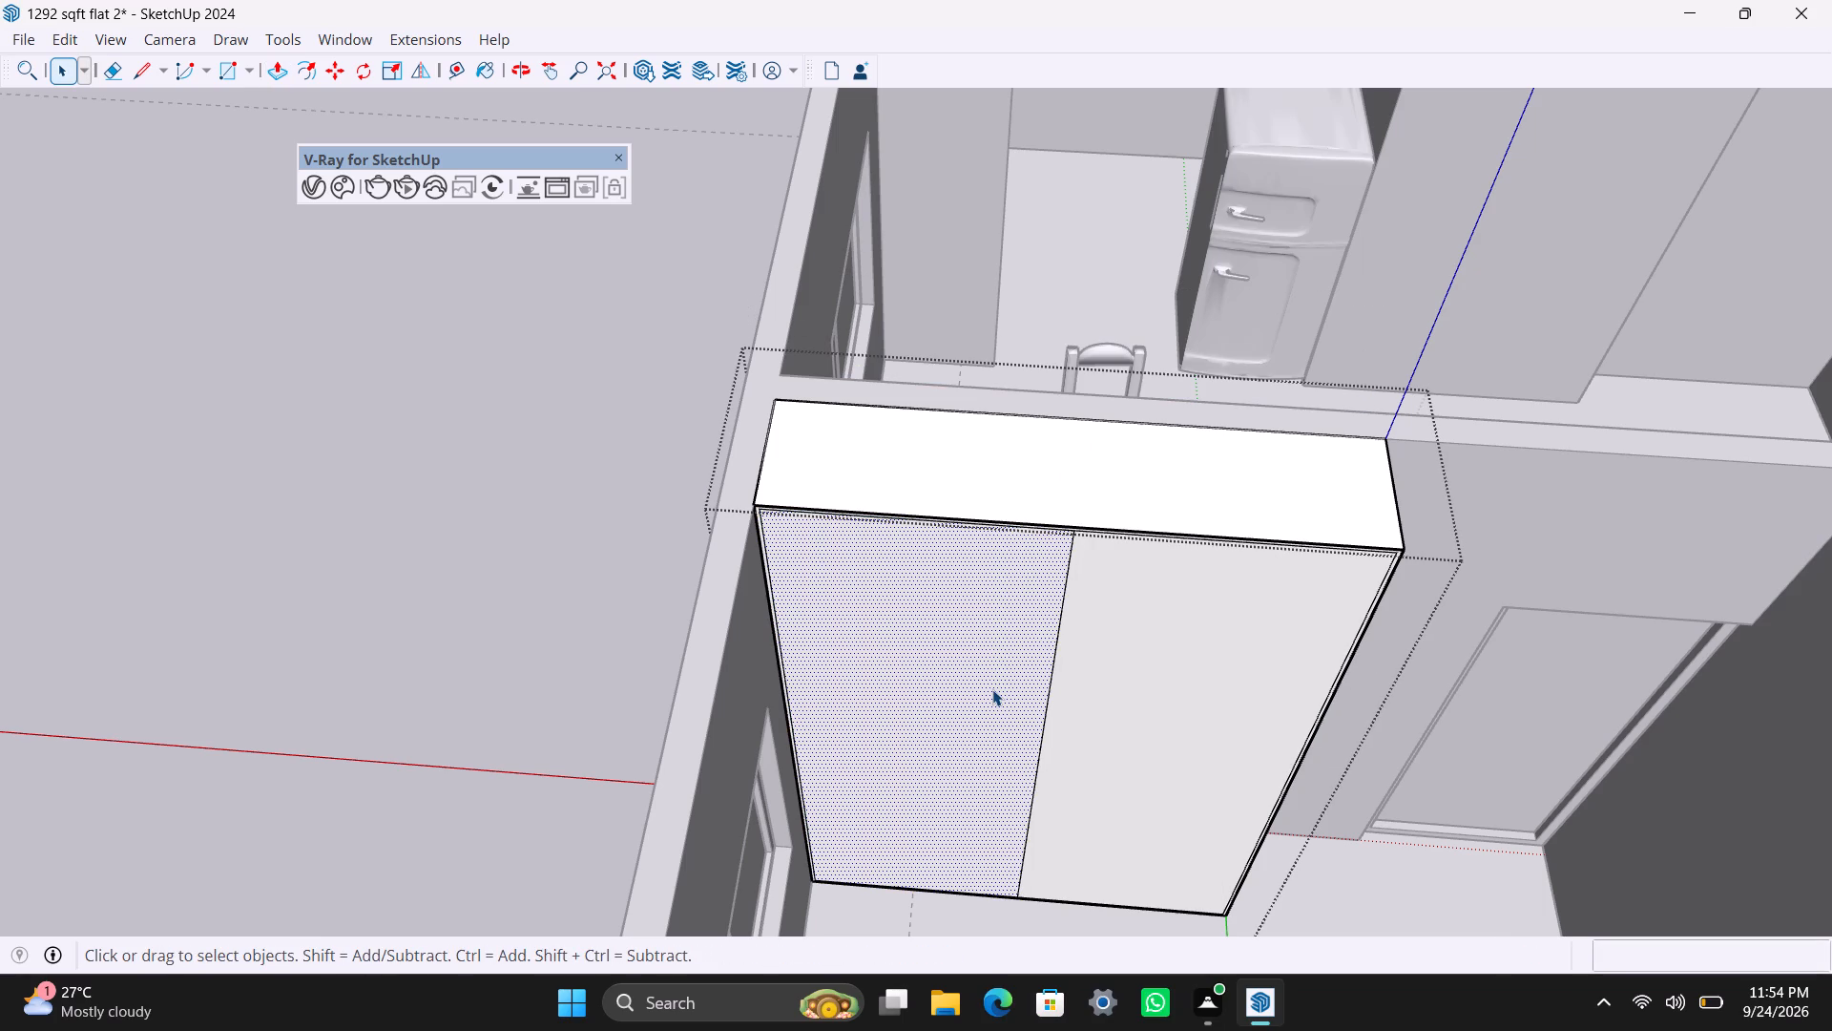
double_click(992, 689)
right_click(992, 689)
click(1059, 323)
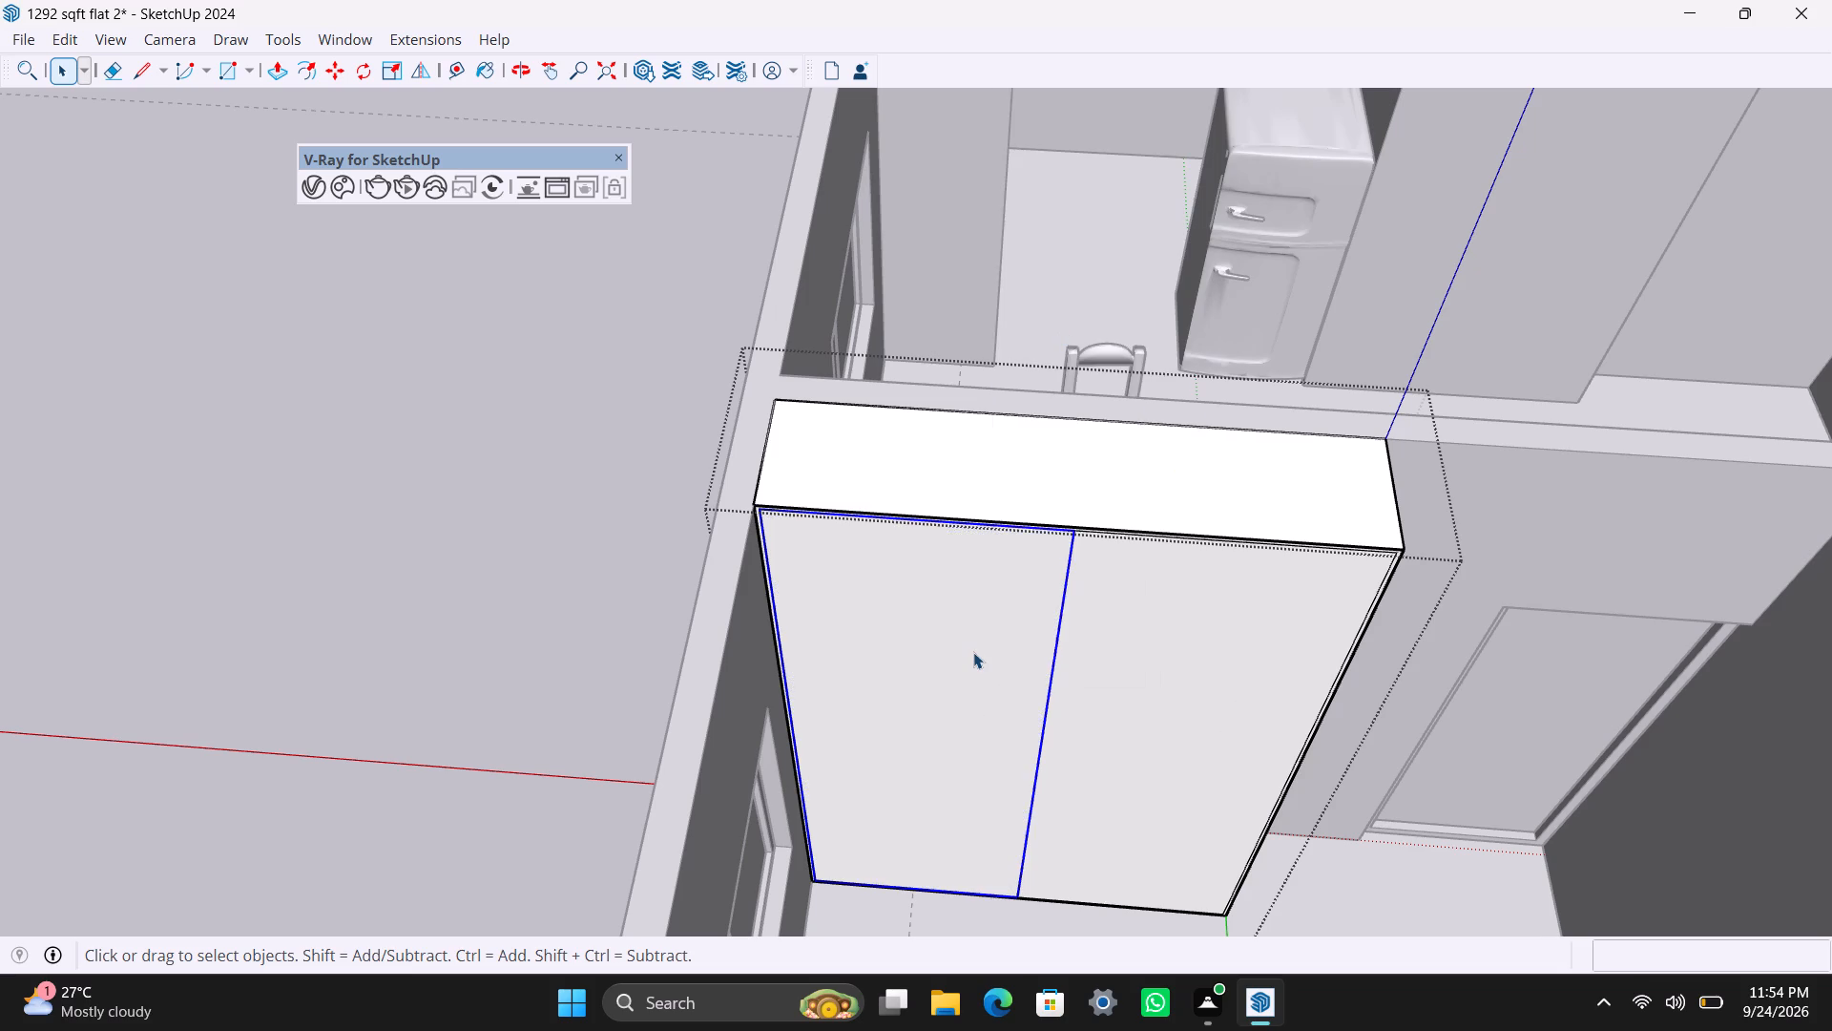
Push/pull the window-side wardrobe door panel to a thickness of 18mm and leave its group.
double_click(973, 652)
key(p)
drag(973, 653, 973, 663)
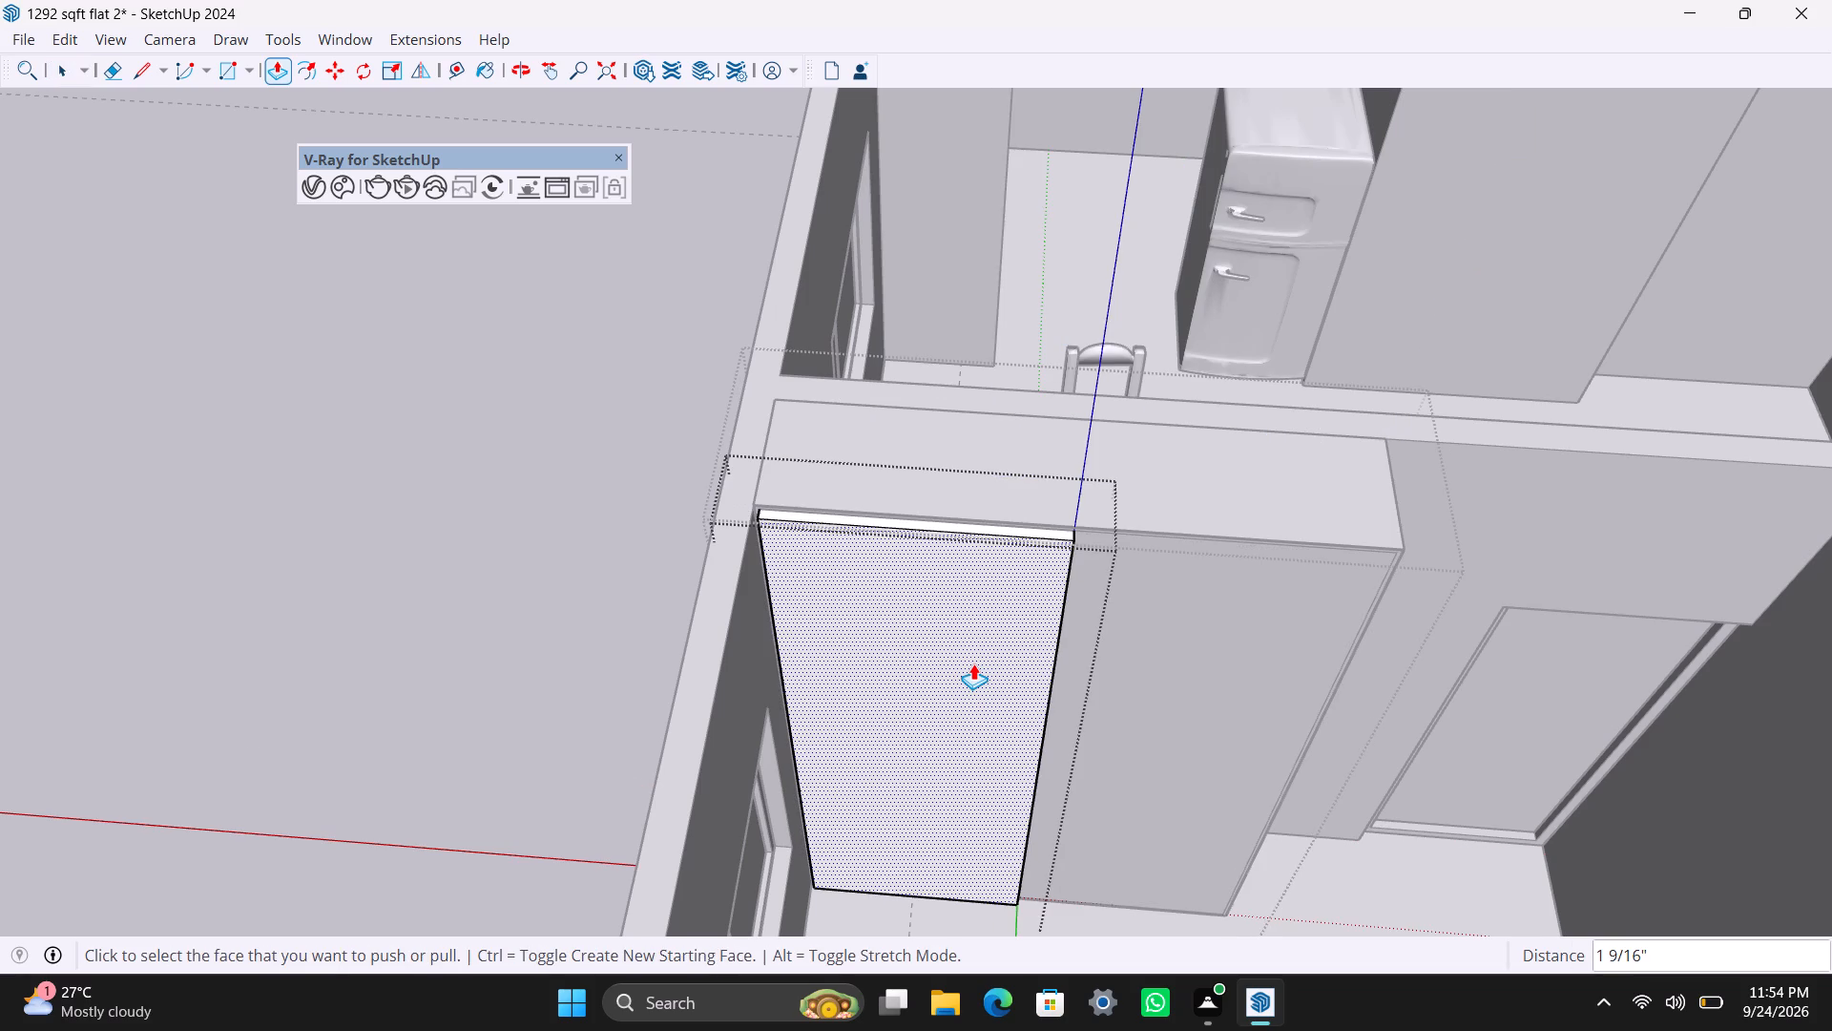
text(18mm)
key(Return)
key(space)
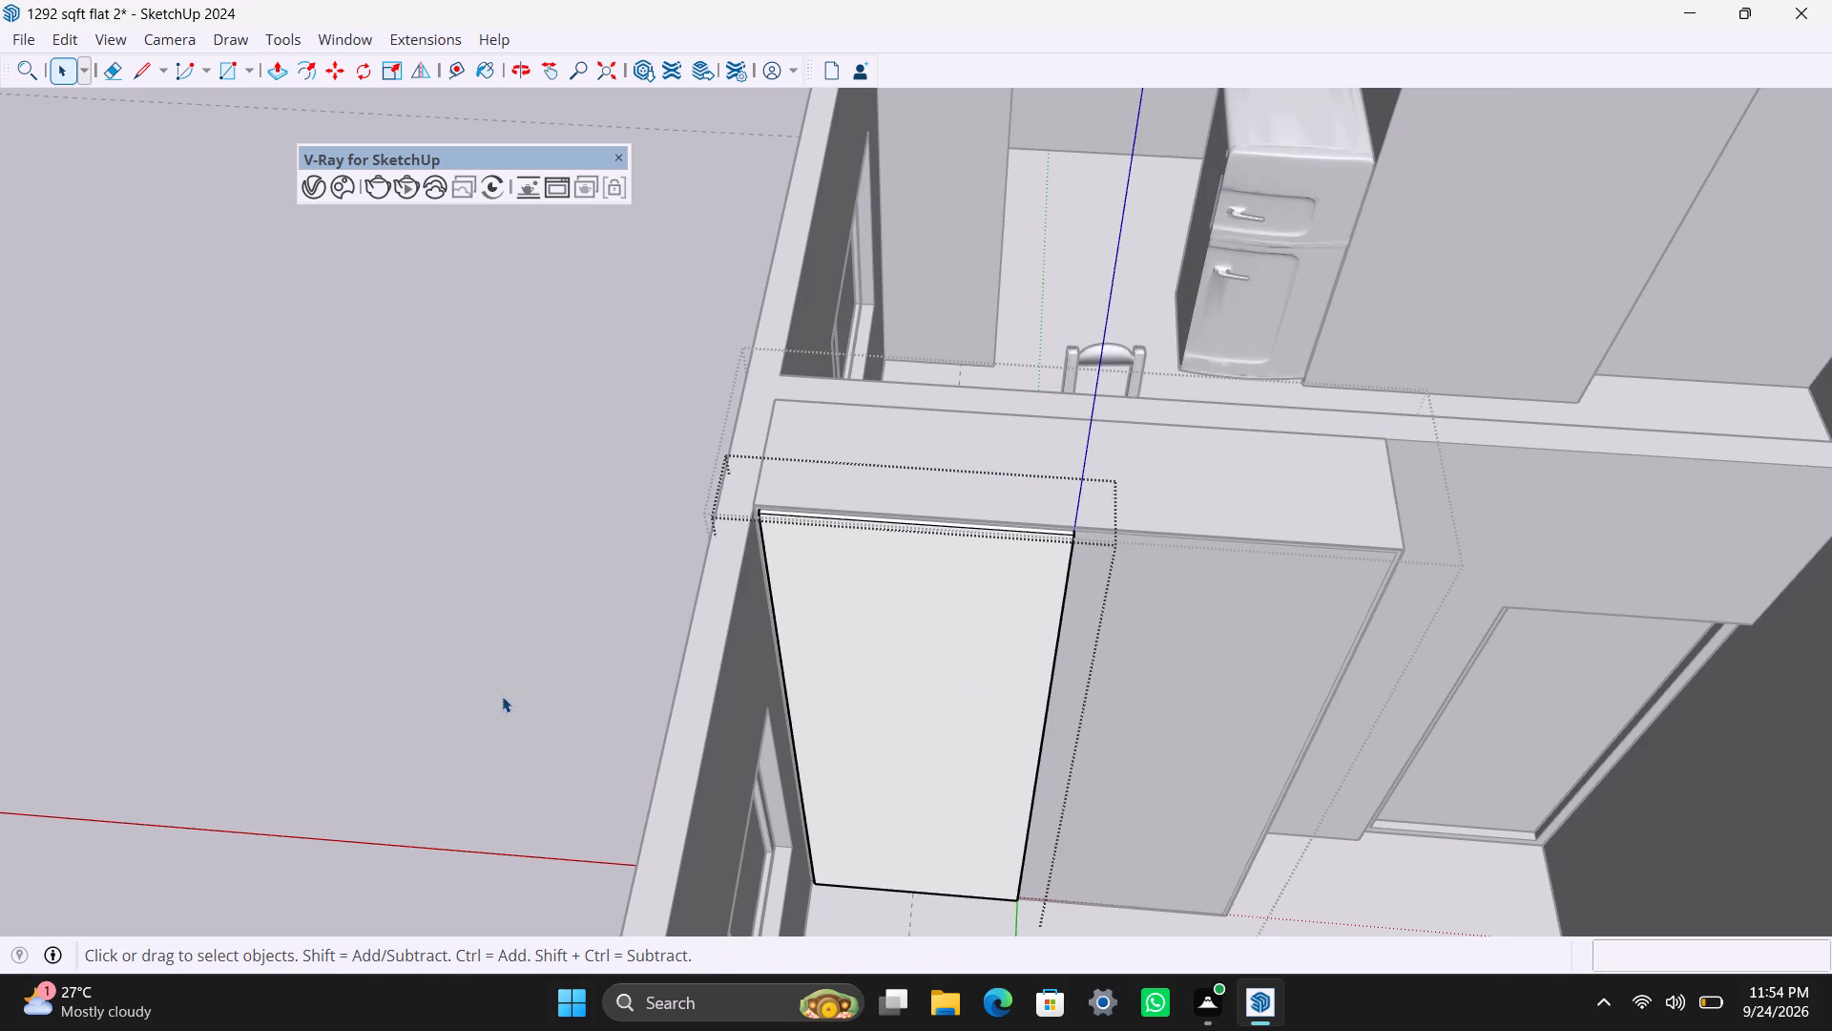
drag(464, 659, 472, 664)
Delete the leftover front face covering the other half of the wardrobe opening.
click(1130, 753)
key(Delete)
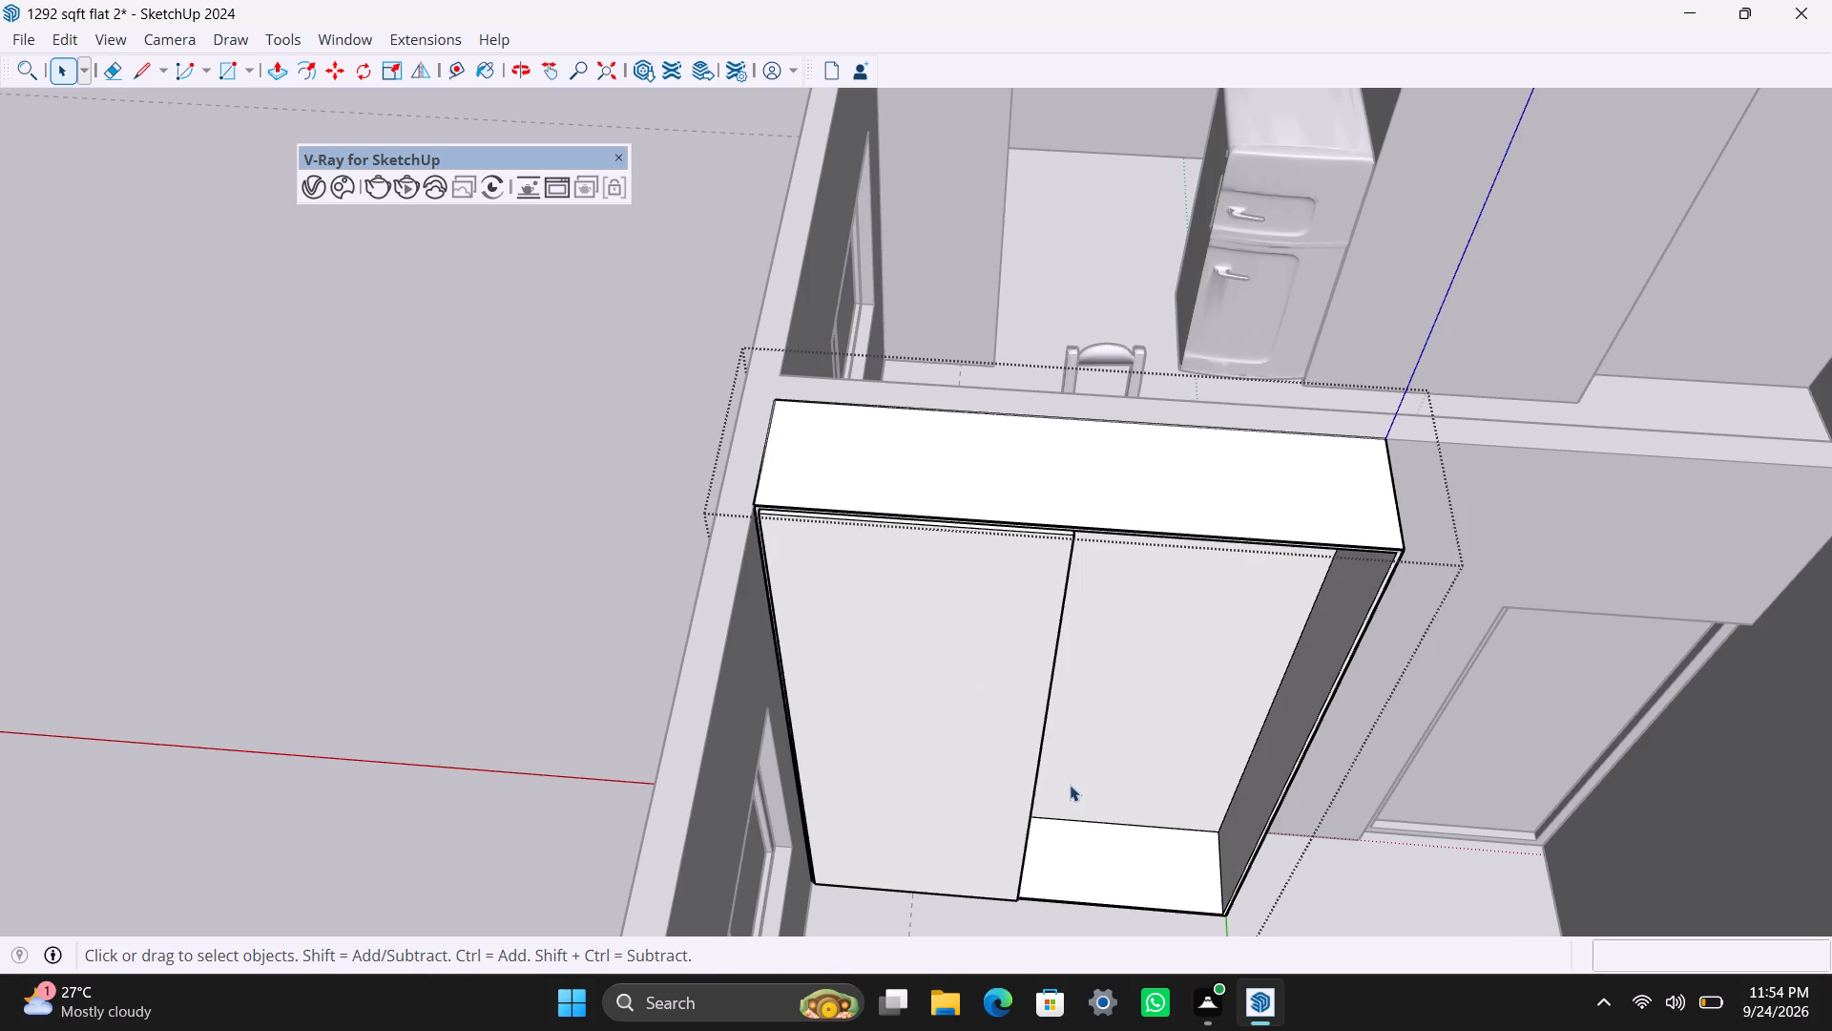
Copy the window-side door across to fill the other half of the wardrobe front.
click(1039, 785)
scroll(1028, 909, up, 2)
key(m)
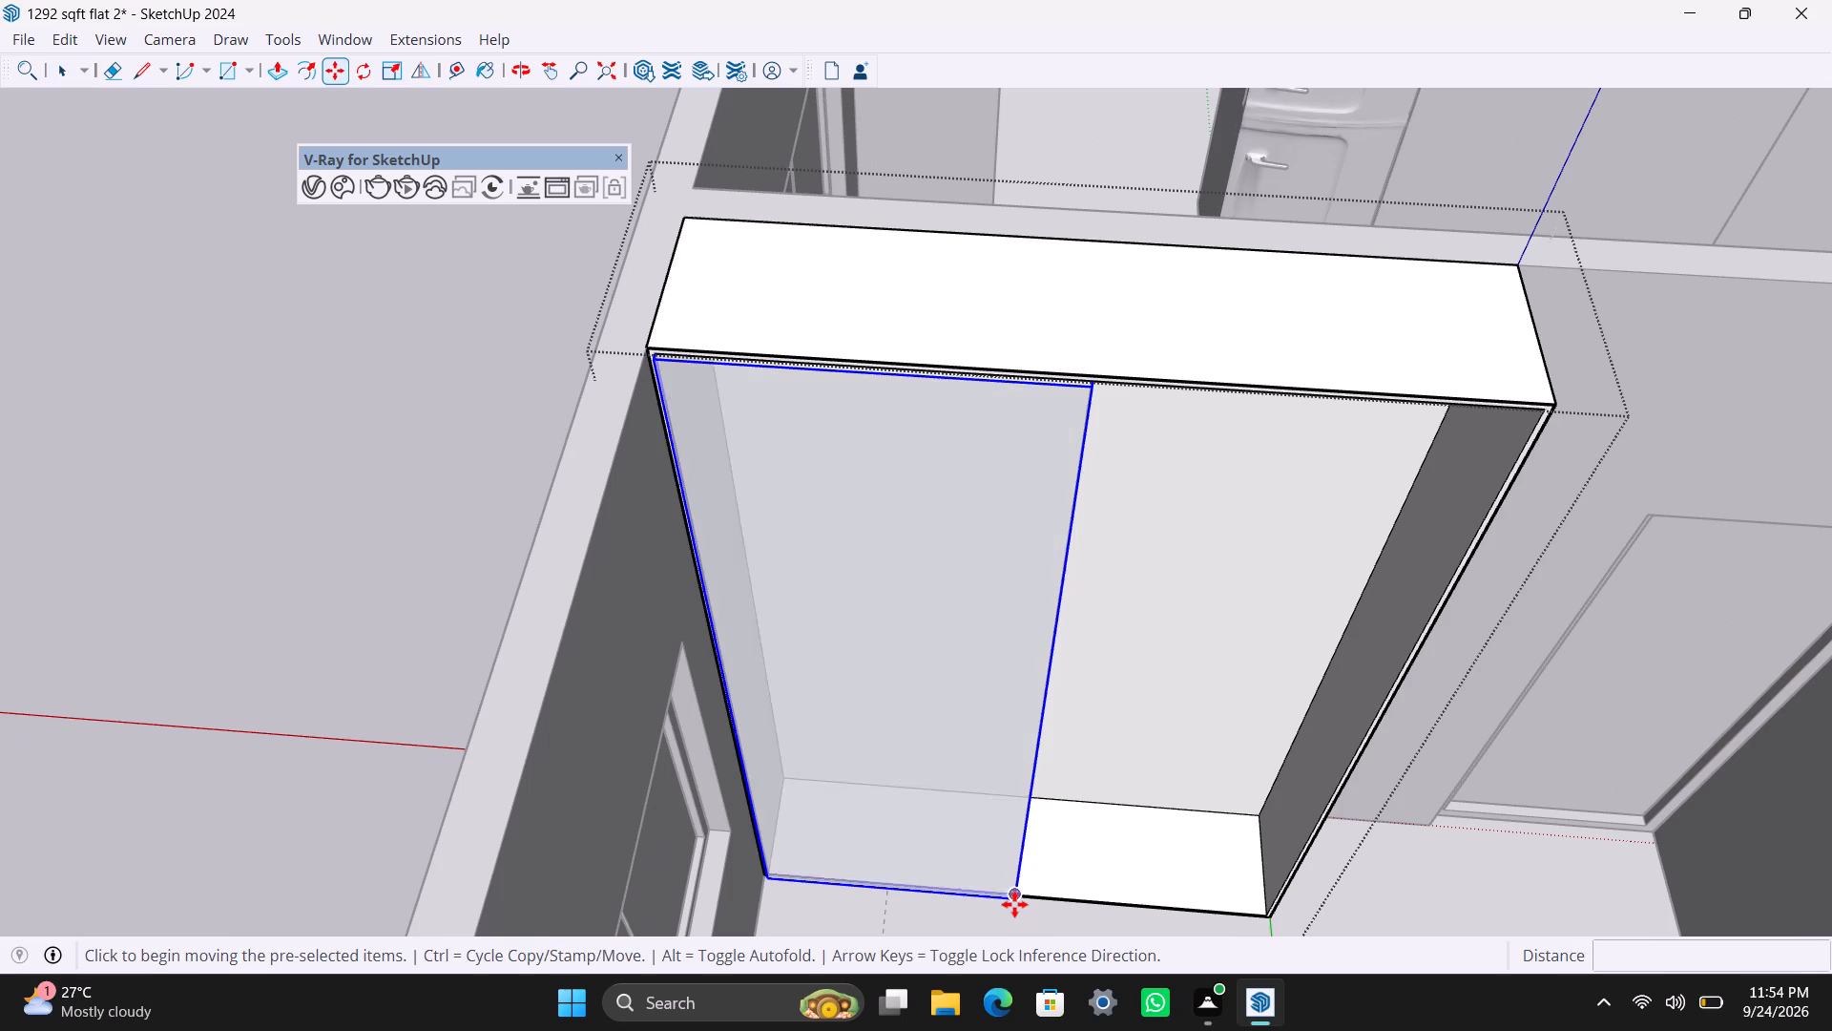
ctrl+drag(1014, 902, 1027, 901)
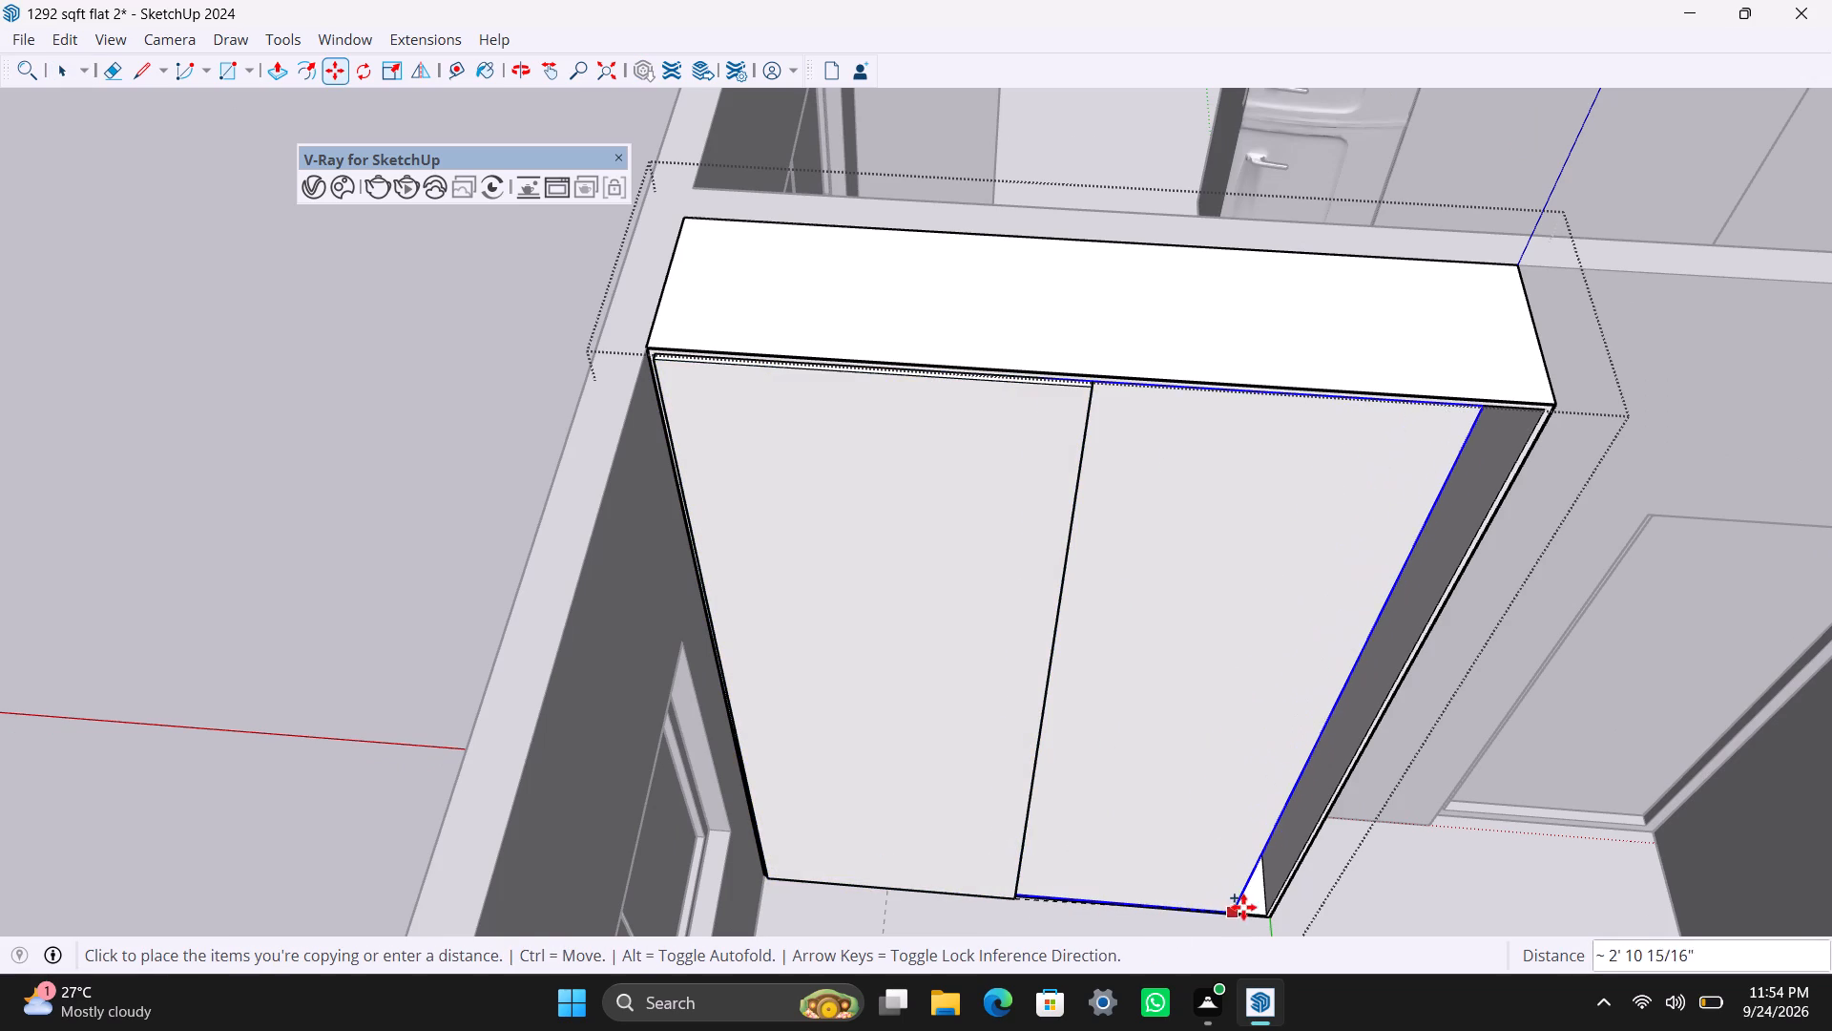
click(1262, 906)
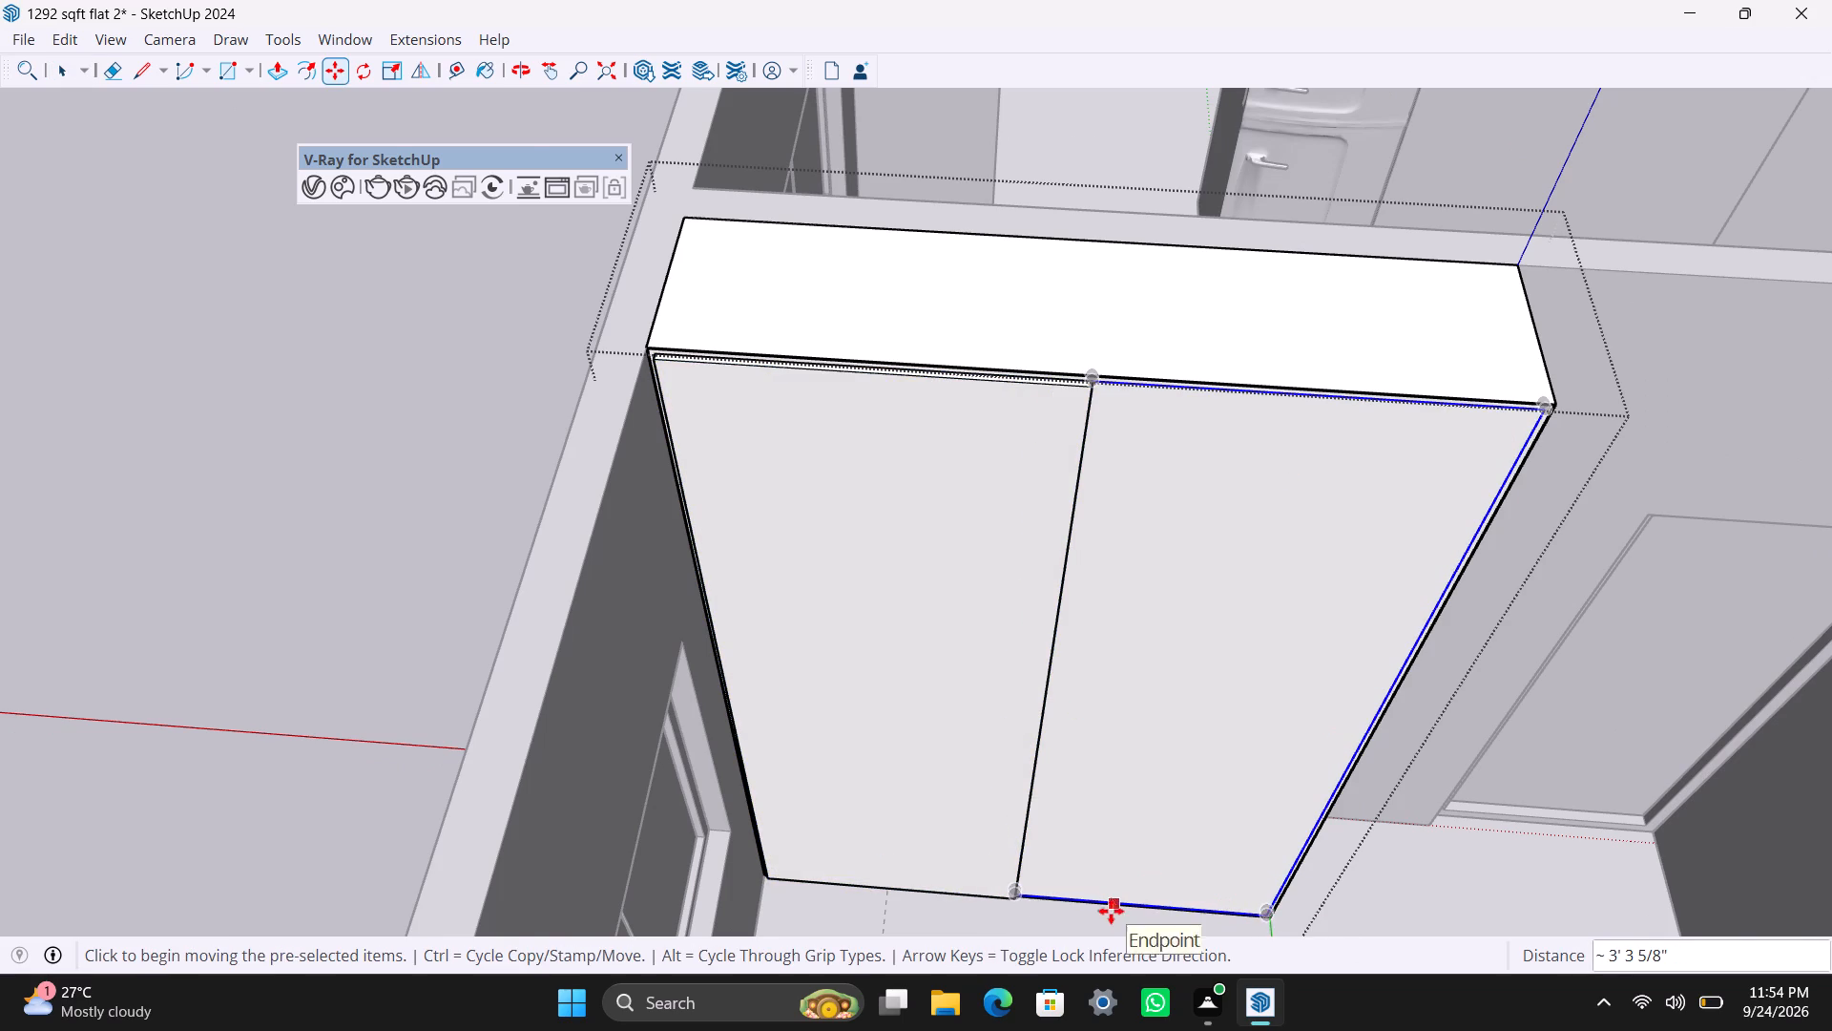
Move the copied door about 11/16" outward so it sits flush with the window-side door.
scroll(1111, 911, up, 2)
middle_drag(1067, 880, 1042, 979)
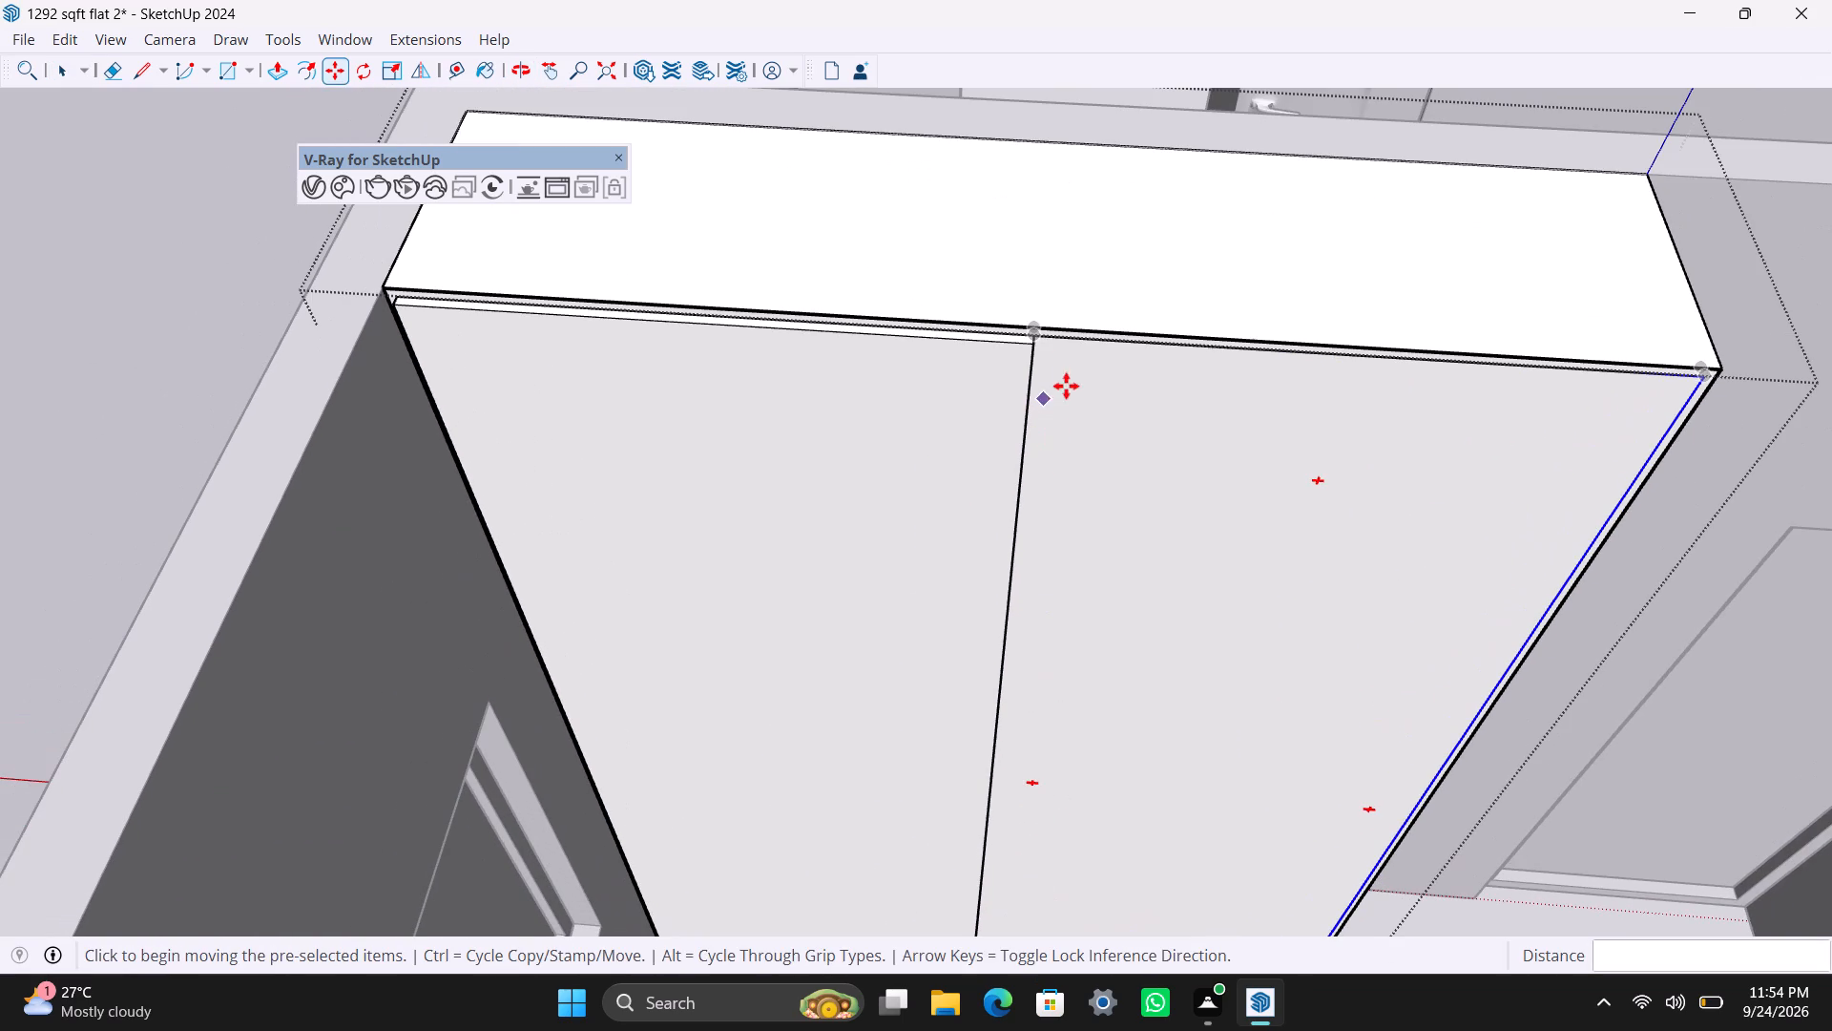
drag(1036, 332, 1044, 343)
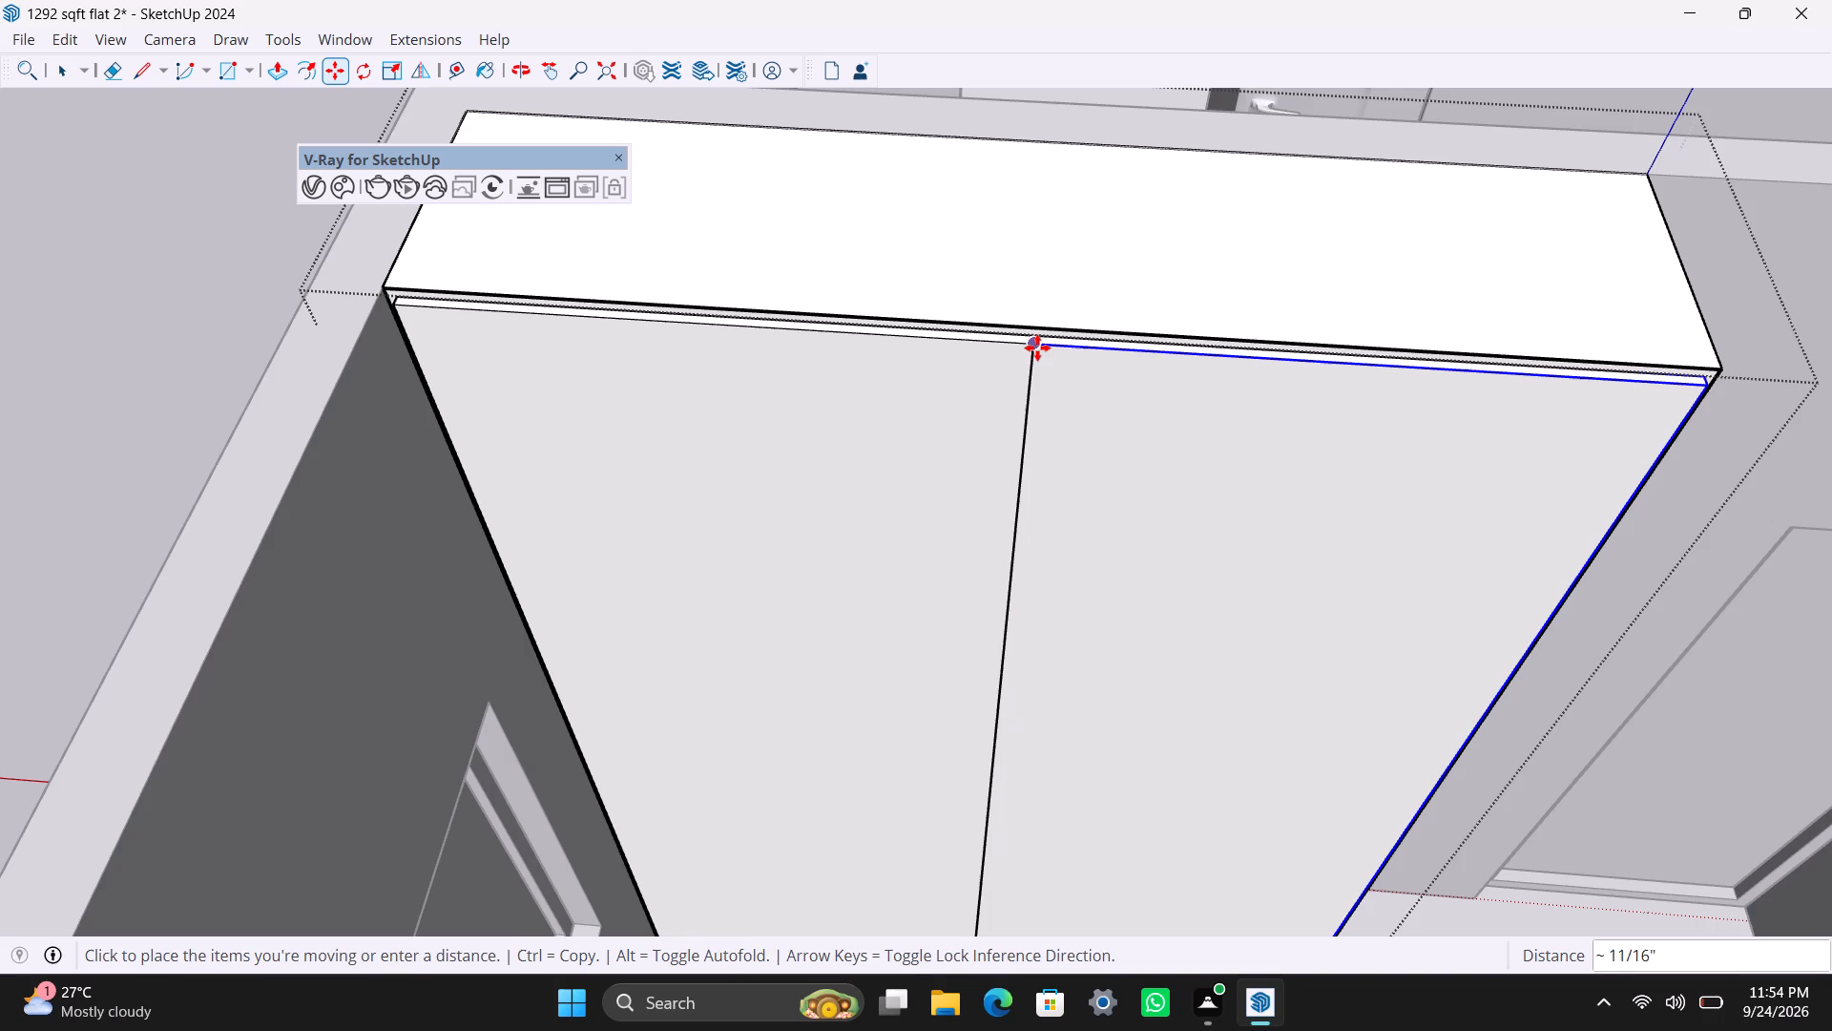
click(1037, 347)
key(space)
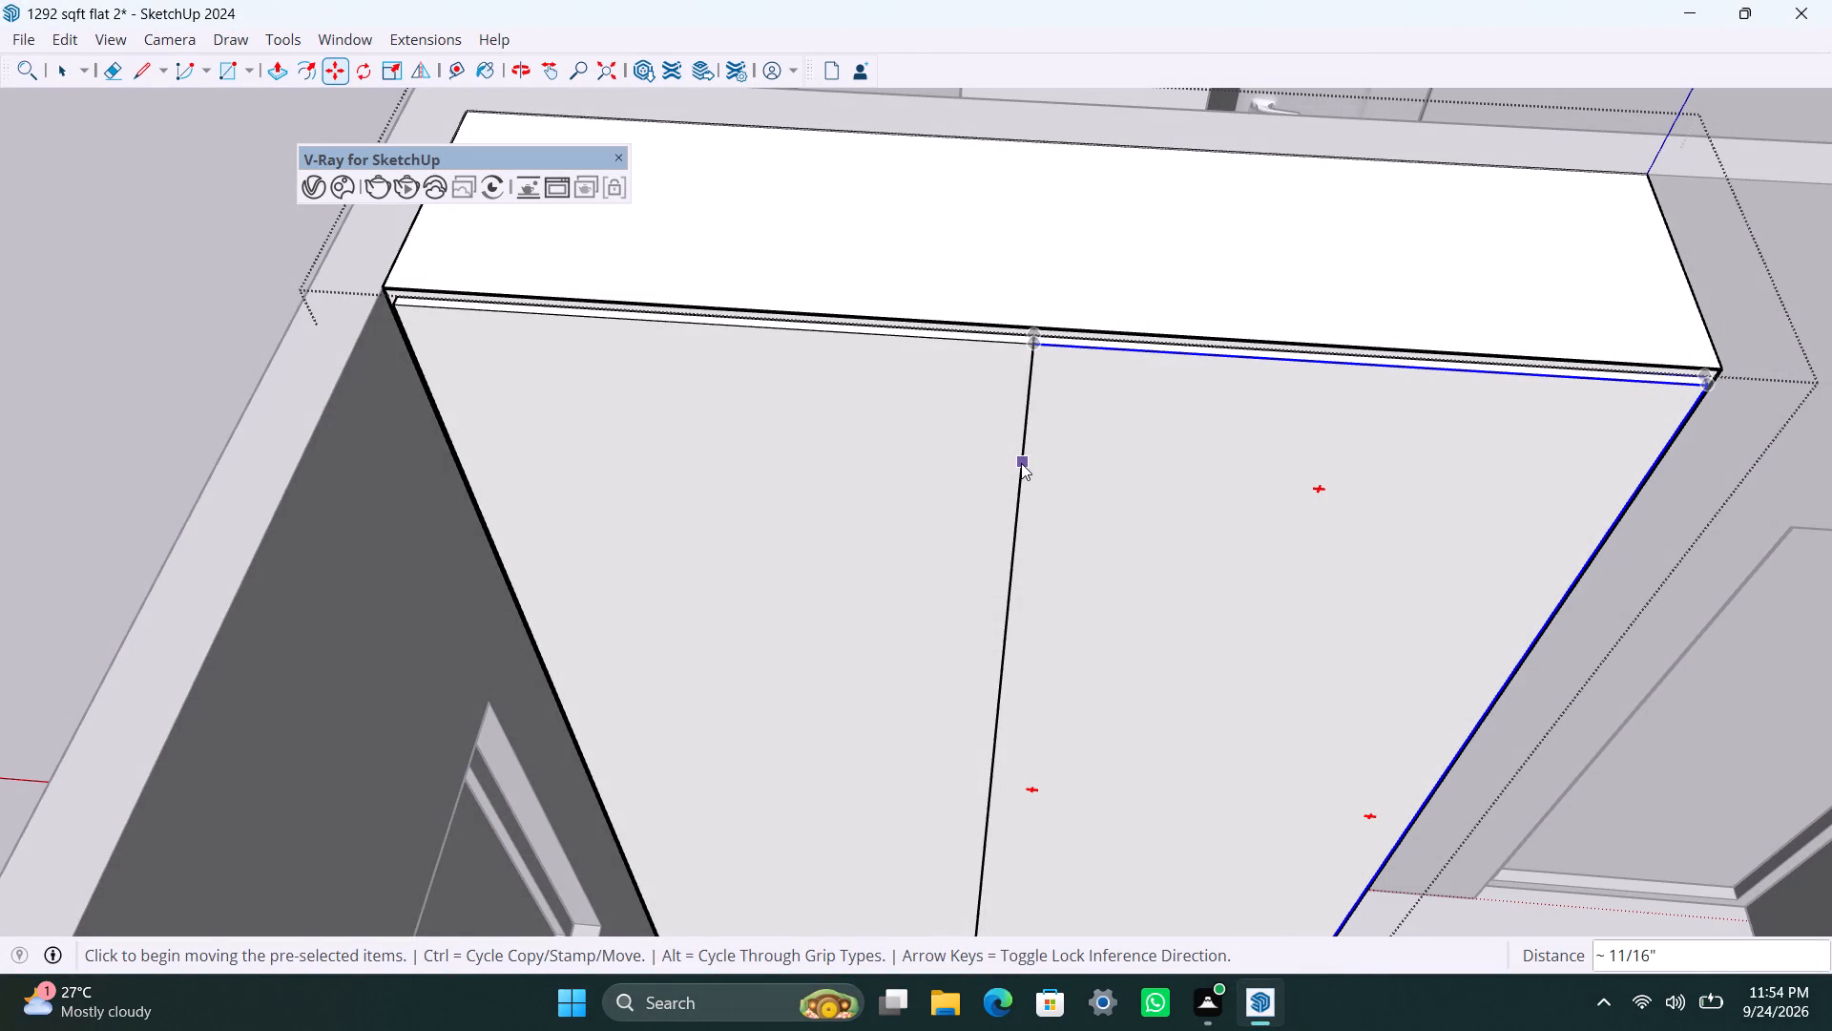
Save the model and leave the wardrobe group.
key(ctrl+s)
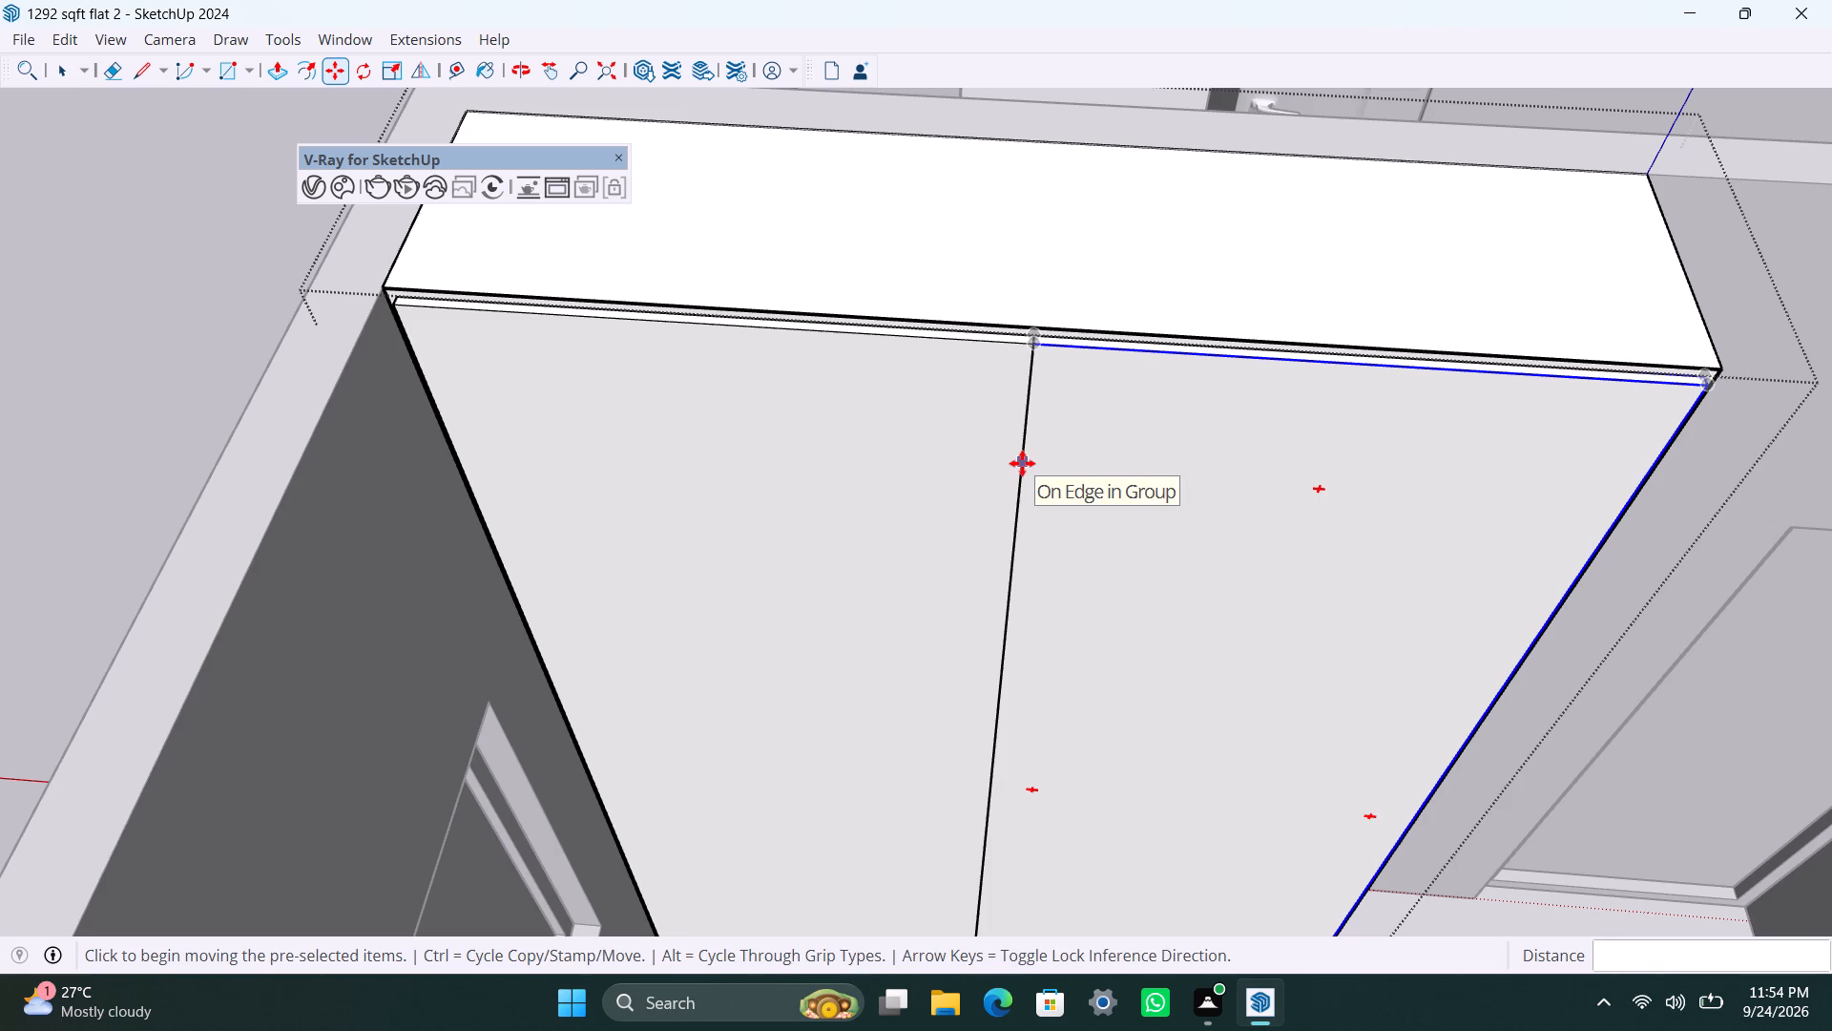
key(space)
scroll(1009, 427, down, 8)
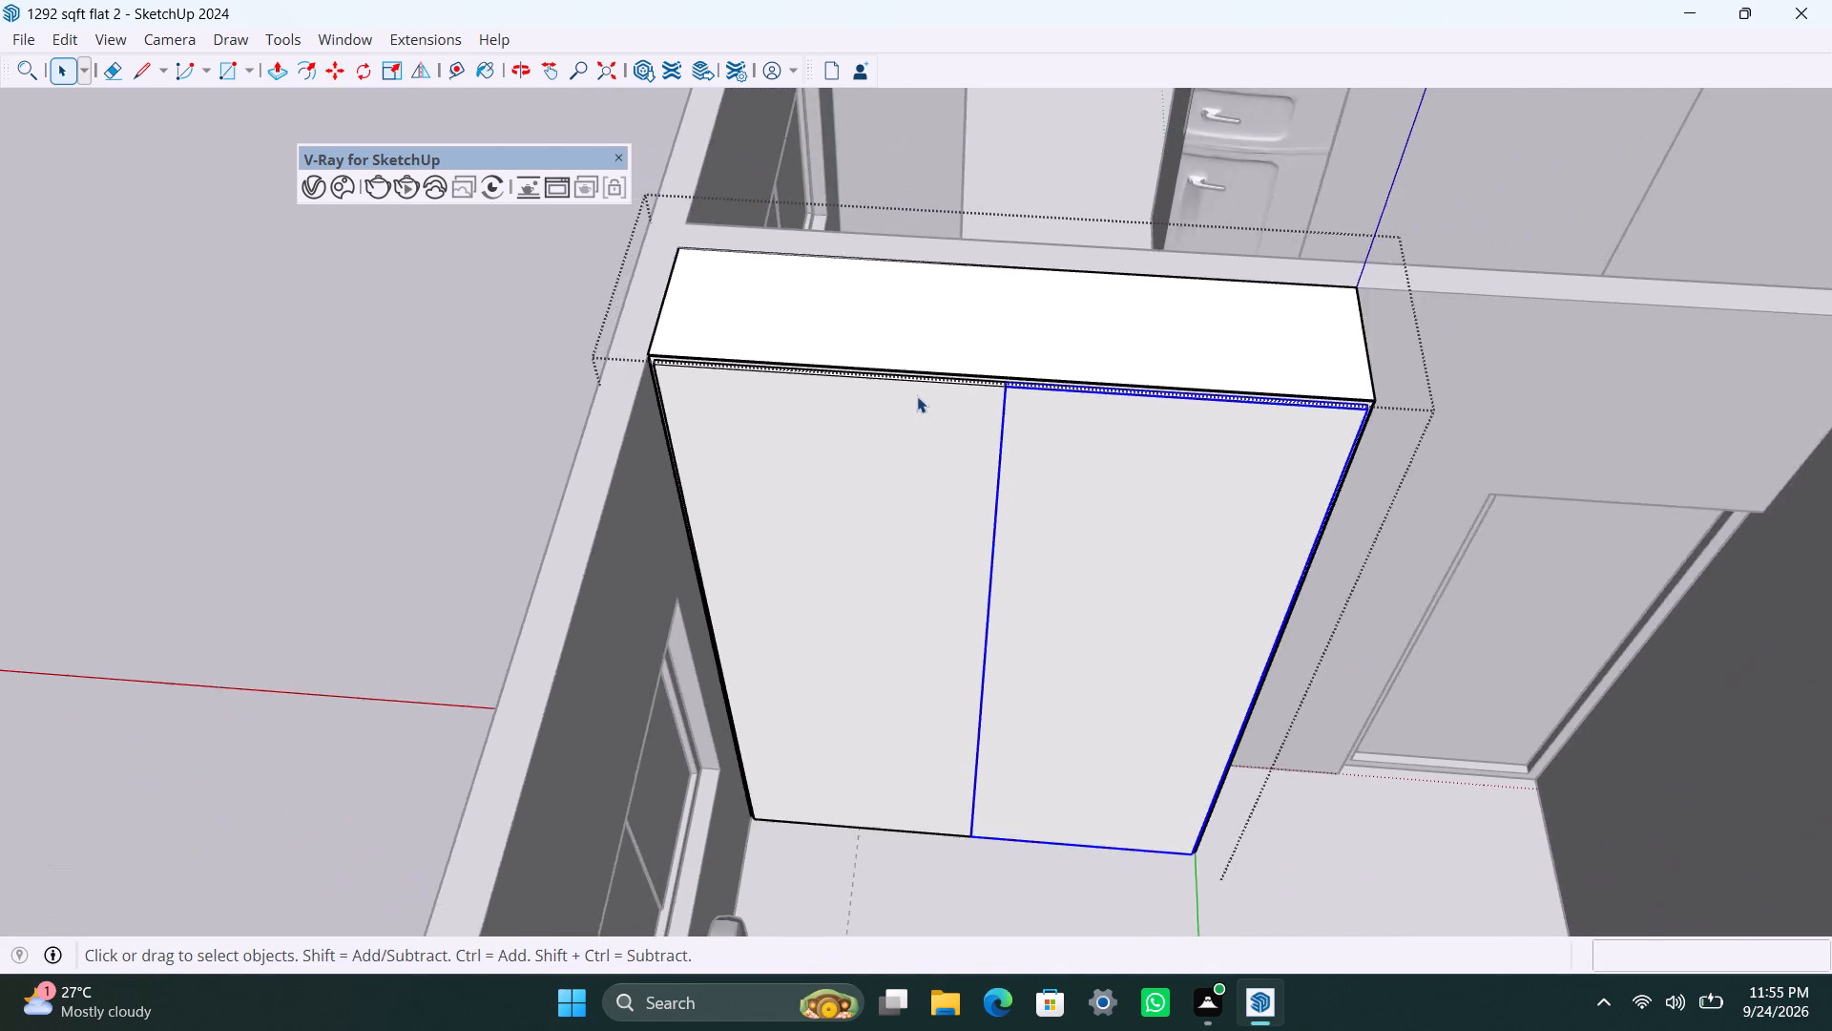
scroll(917, 396, down, 4)
triple_click(623, 421)
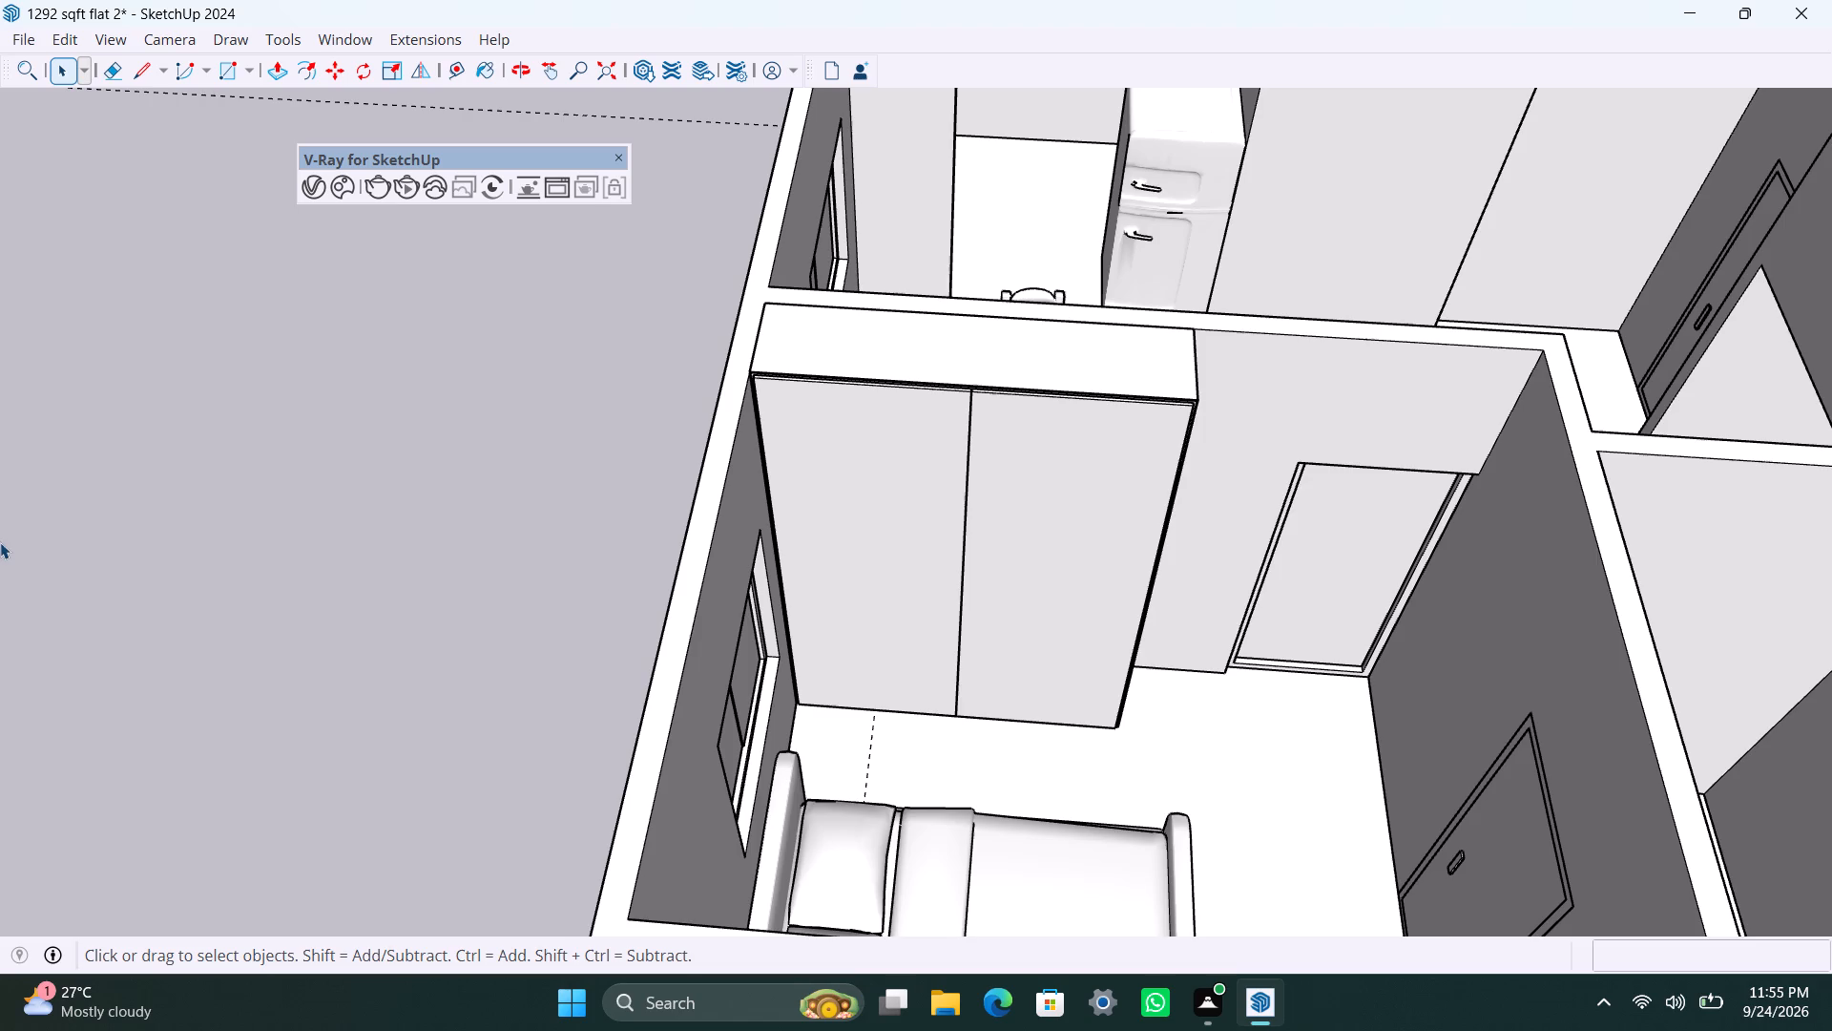
Scale the whole wardrobe vertically from its top to a height of 8'.
scroll(316, 821, down, 1)
scroll(696, 841, down, 8)
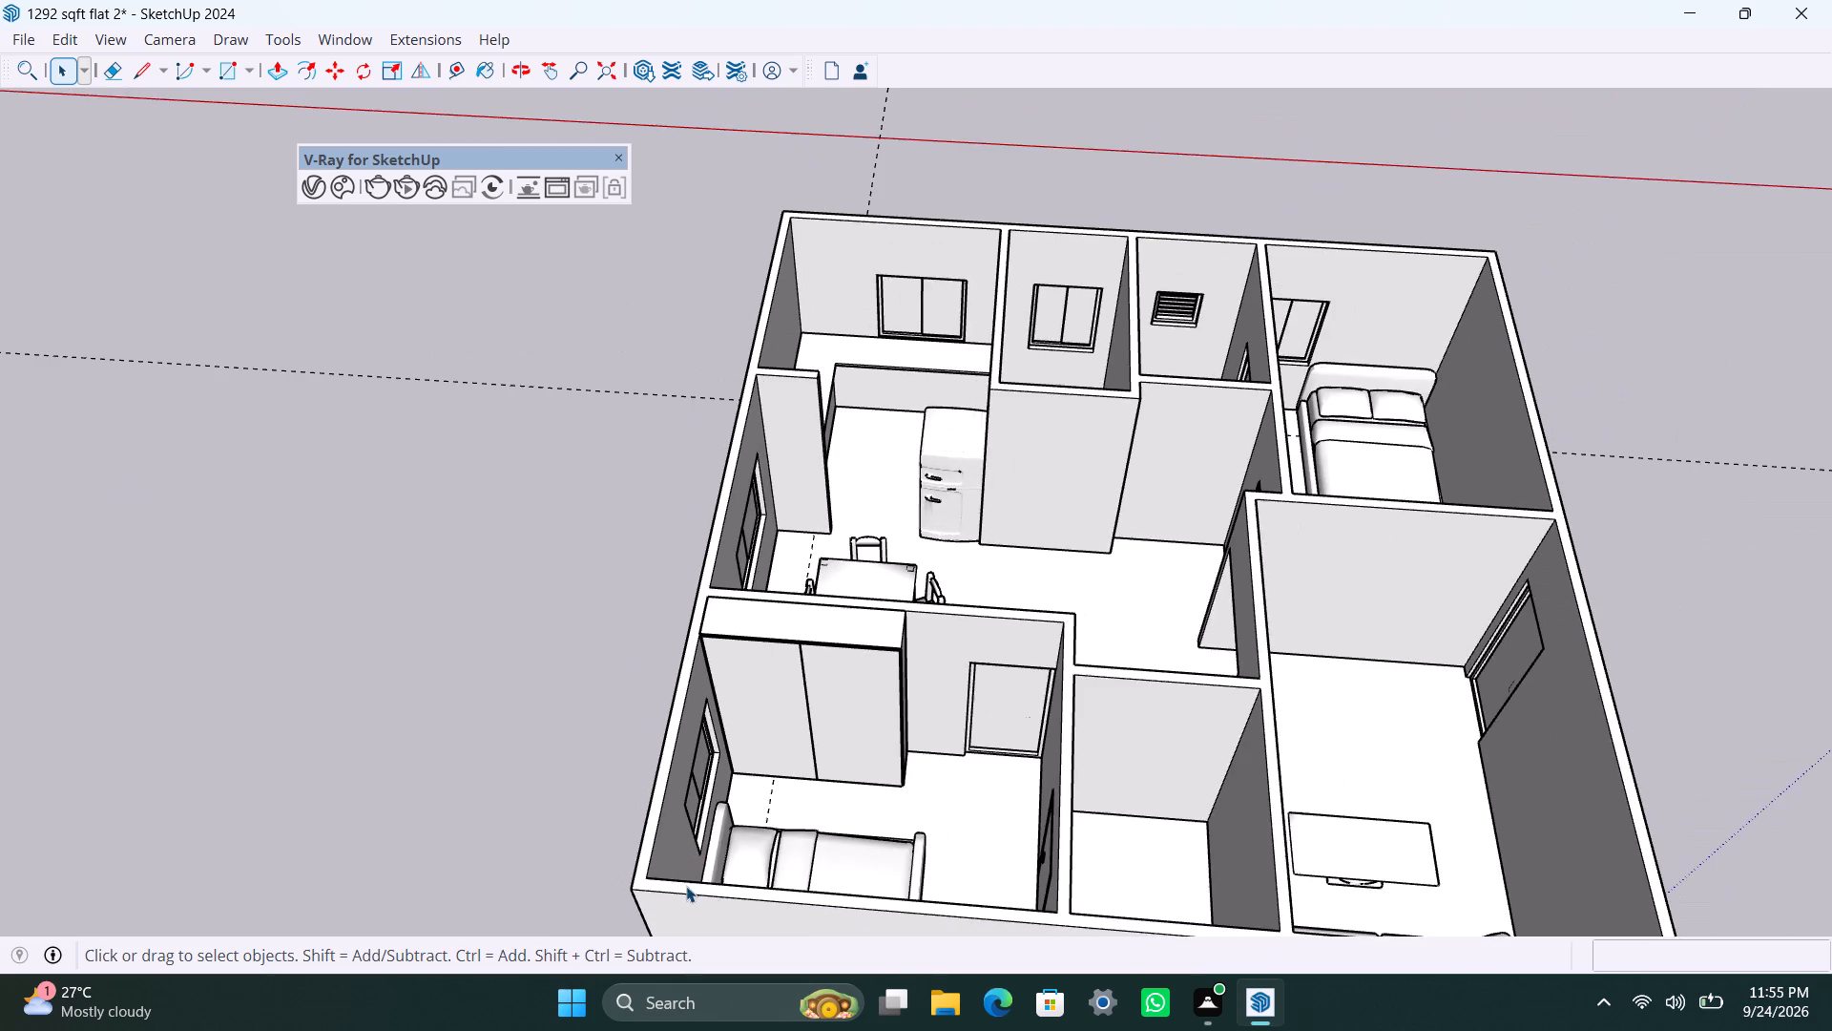
scroll(812, 830, up, 2)
scroll(840, 746, down, 3)
scroll(840, 743, up, 5)
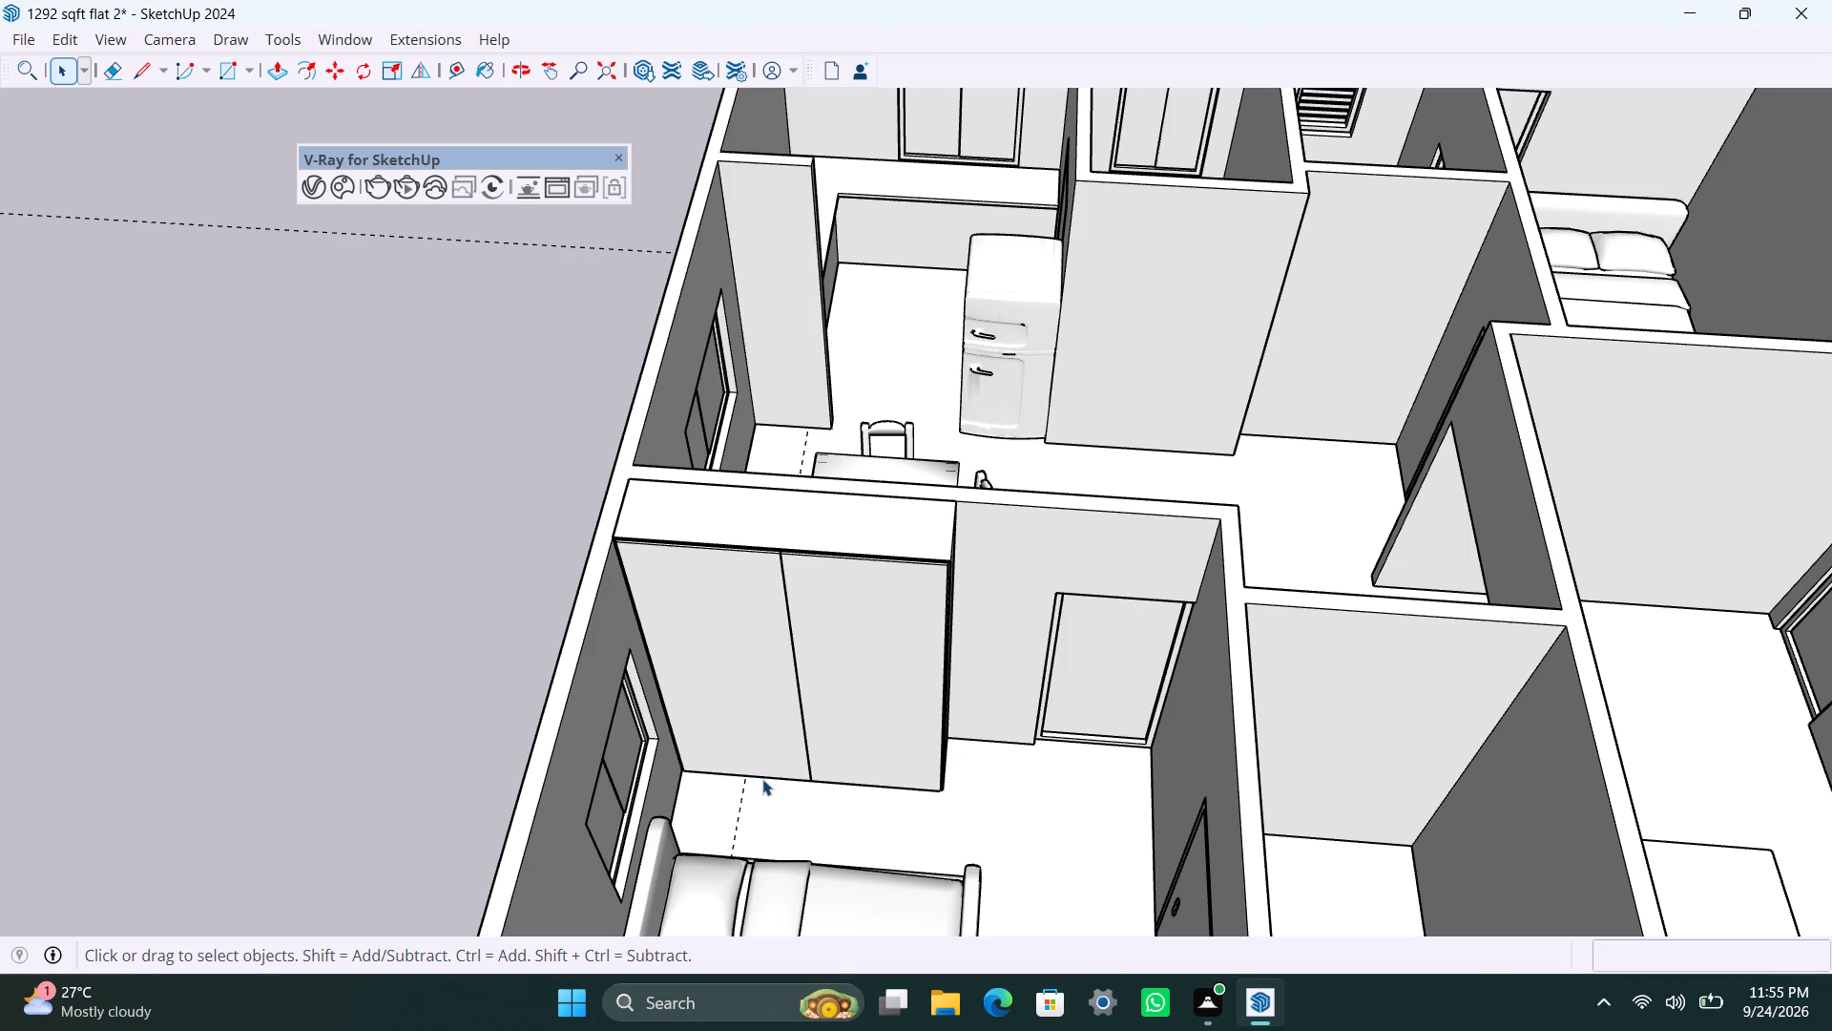
click(739, 527)
key(s)
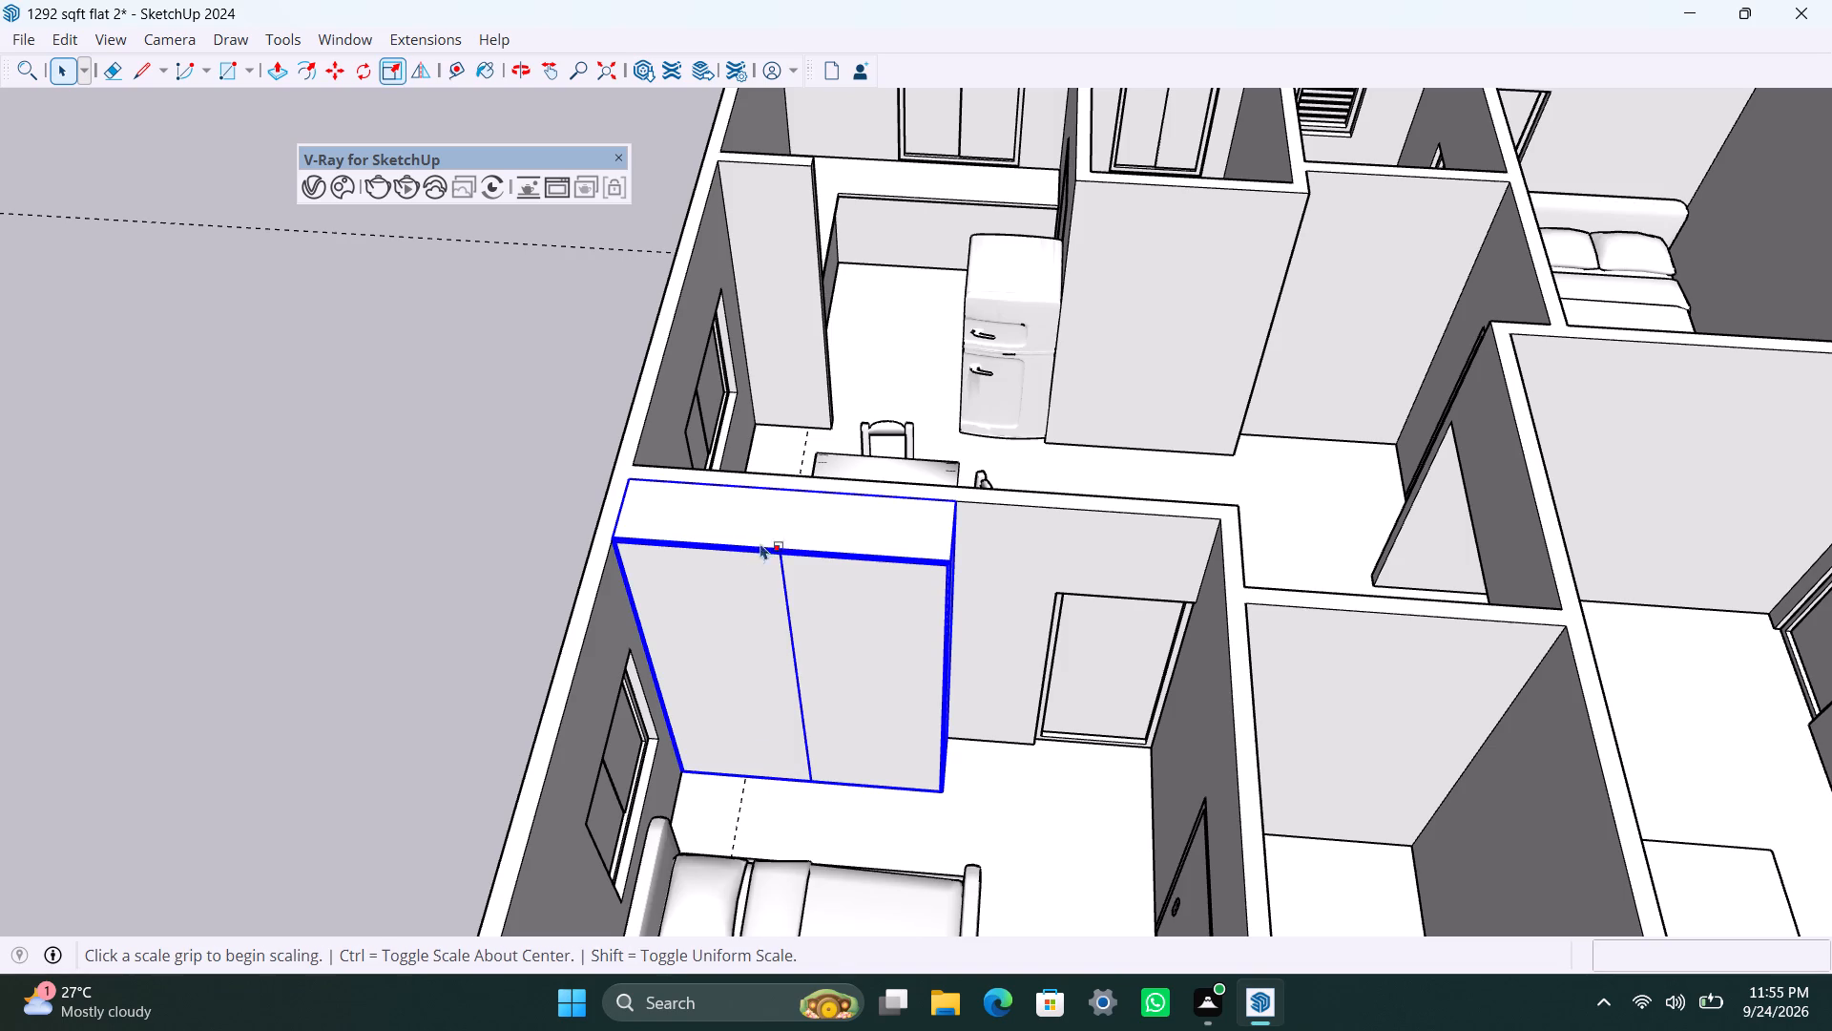
drag(786, 513, 801, 570)
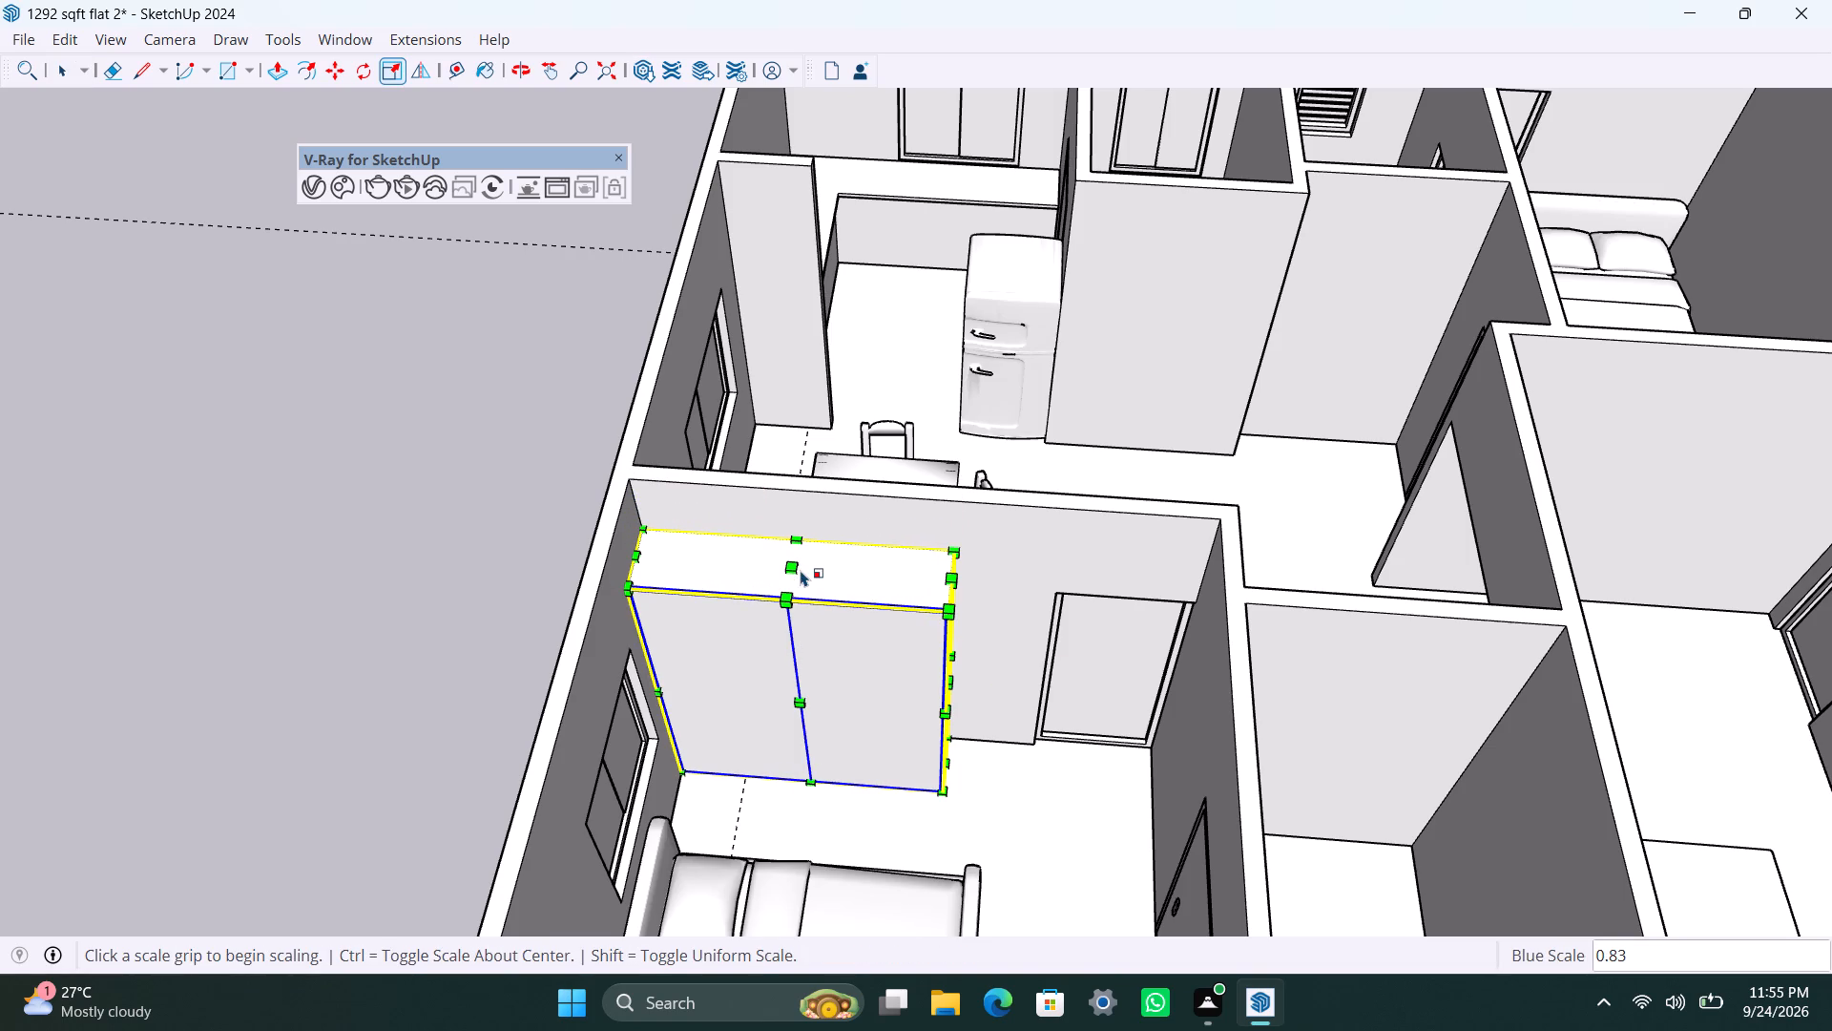
text(8')
key(Return)
key(space)
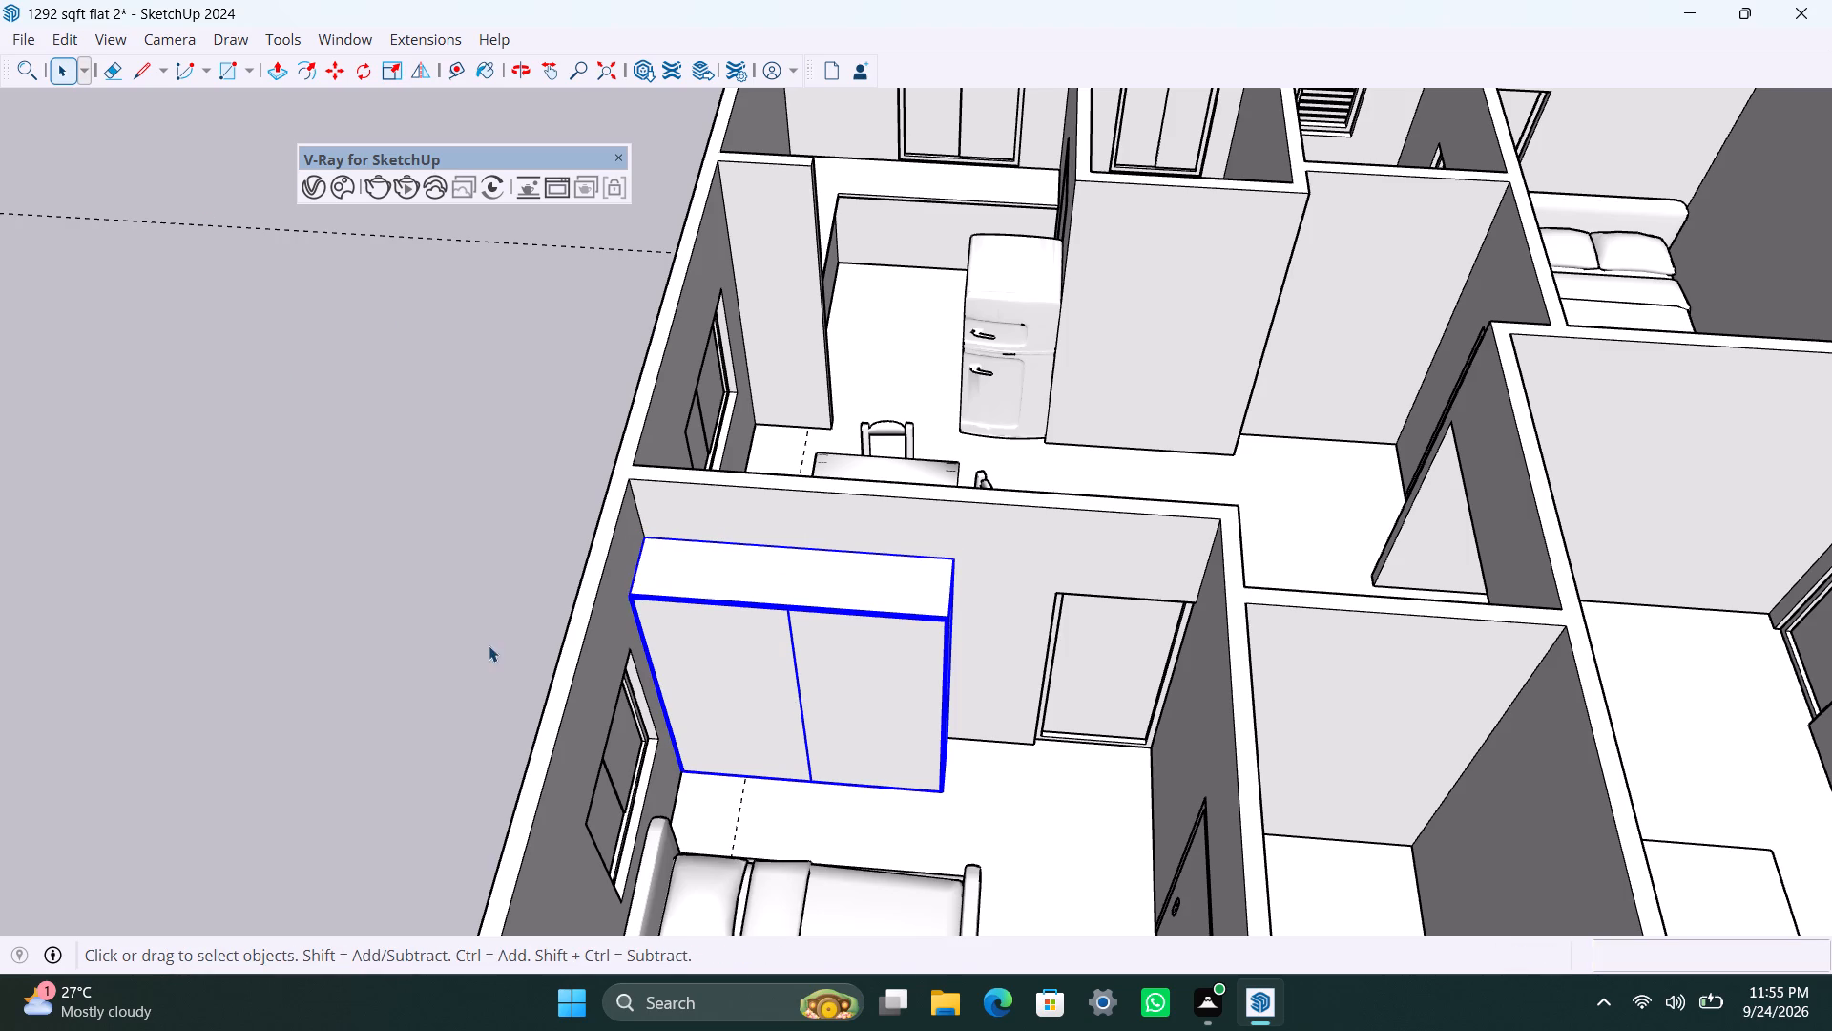
Copy the wardrobe to open ground outside the house, beside the bedroom with the double bed.
key(m)
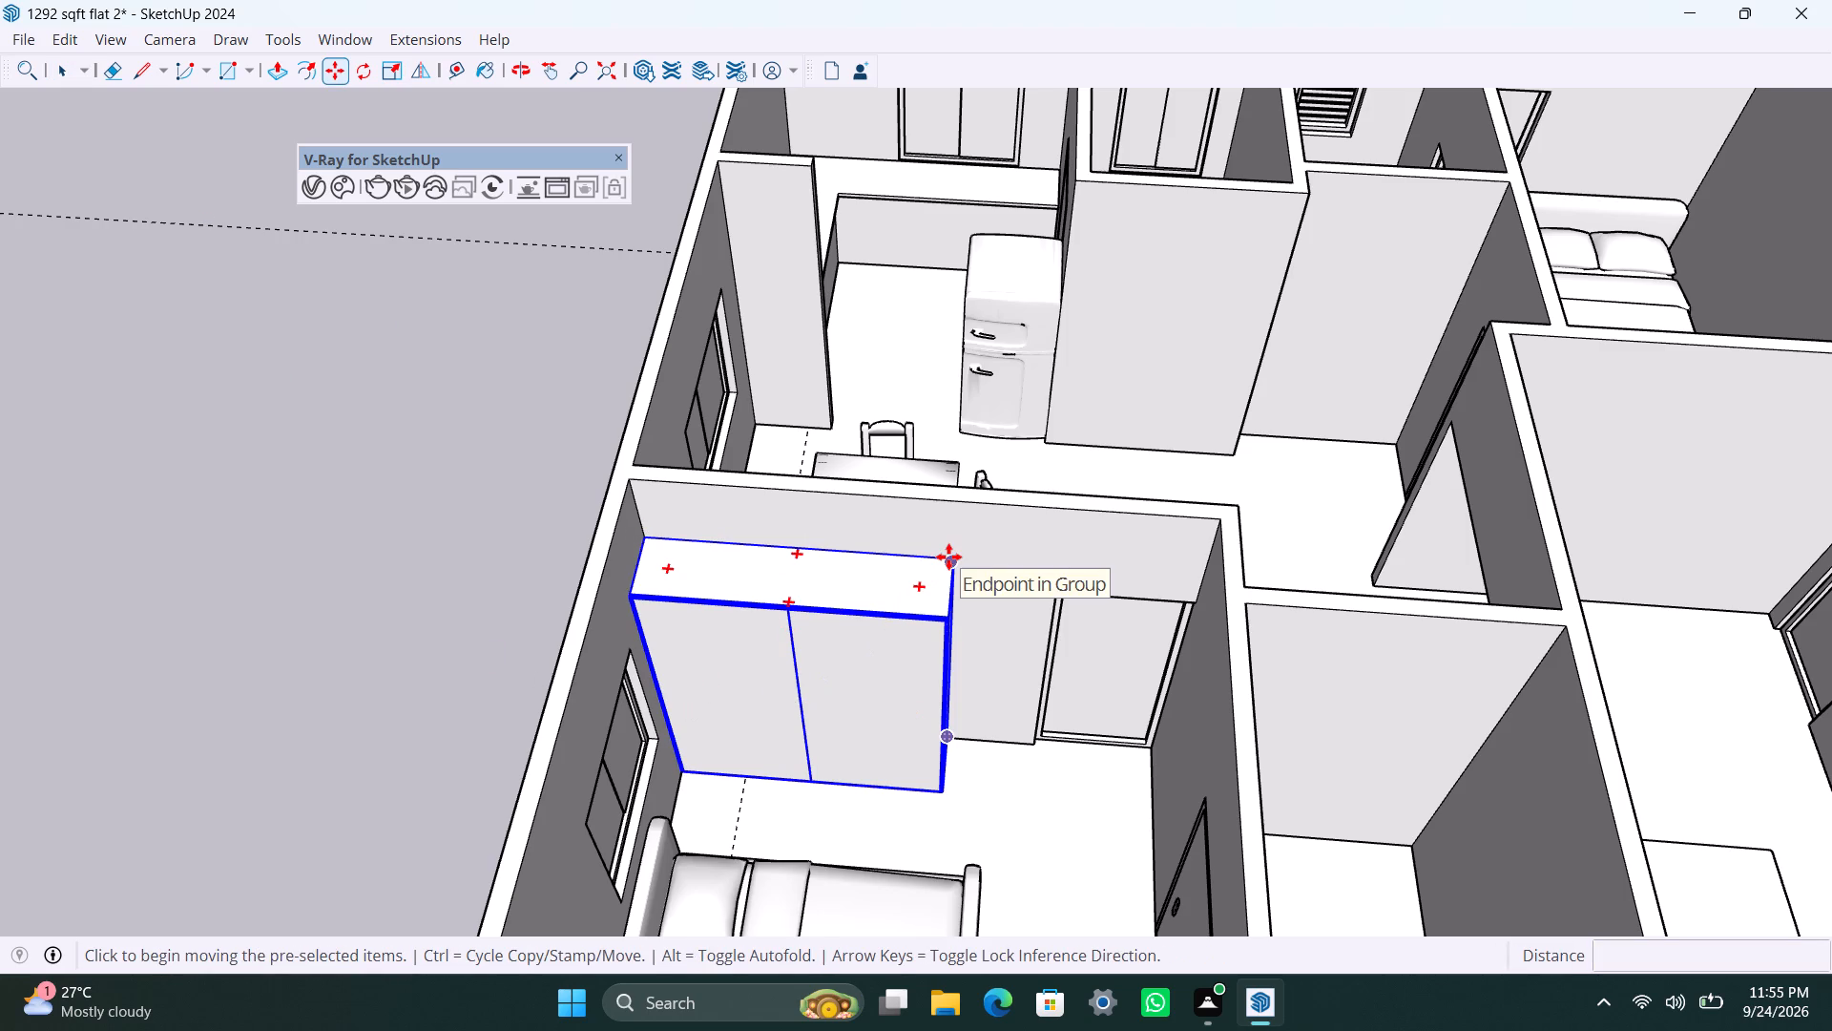
click(950, 556)
scroll(1755, 579, up, 3)
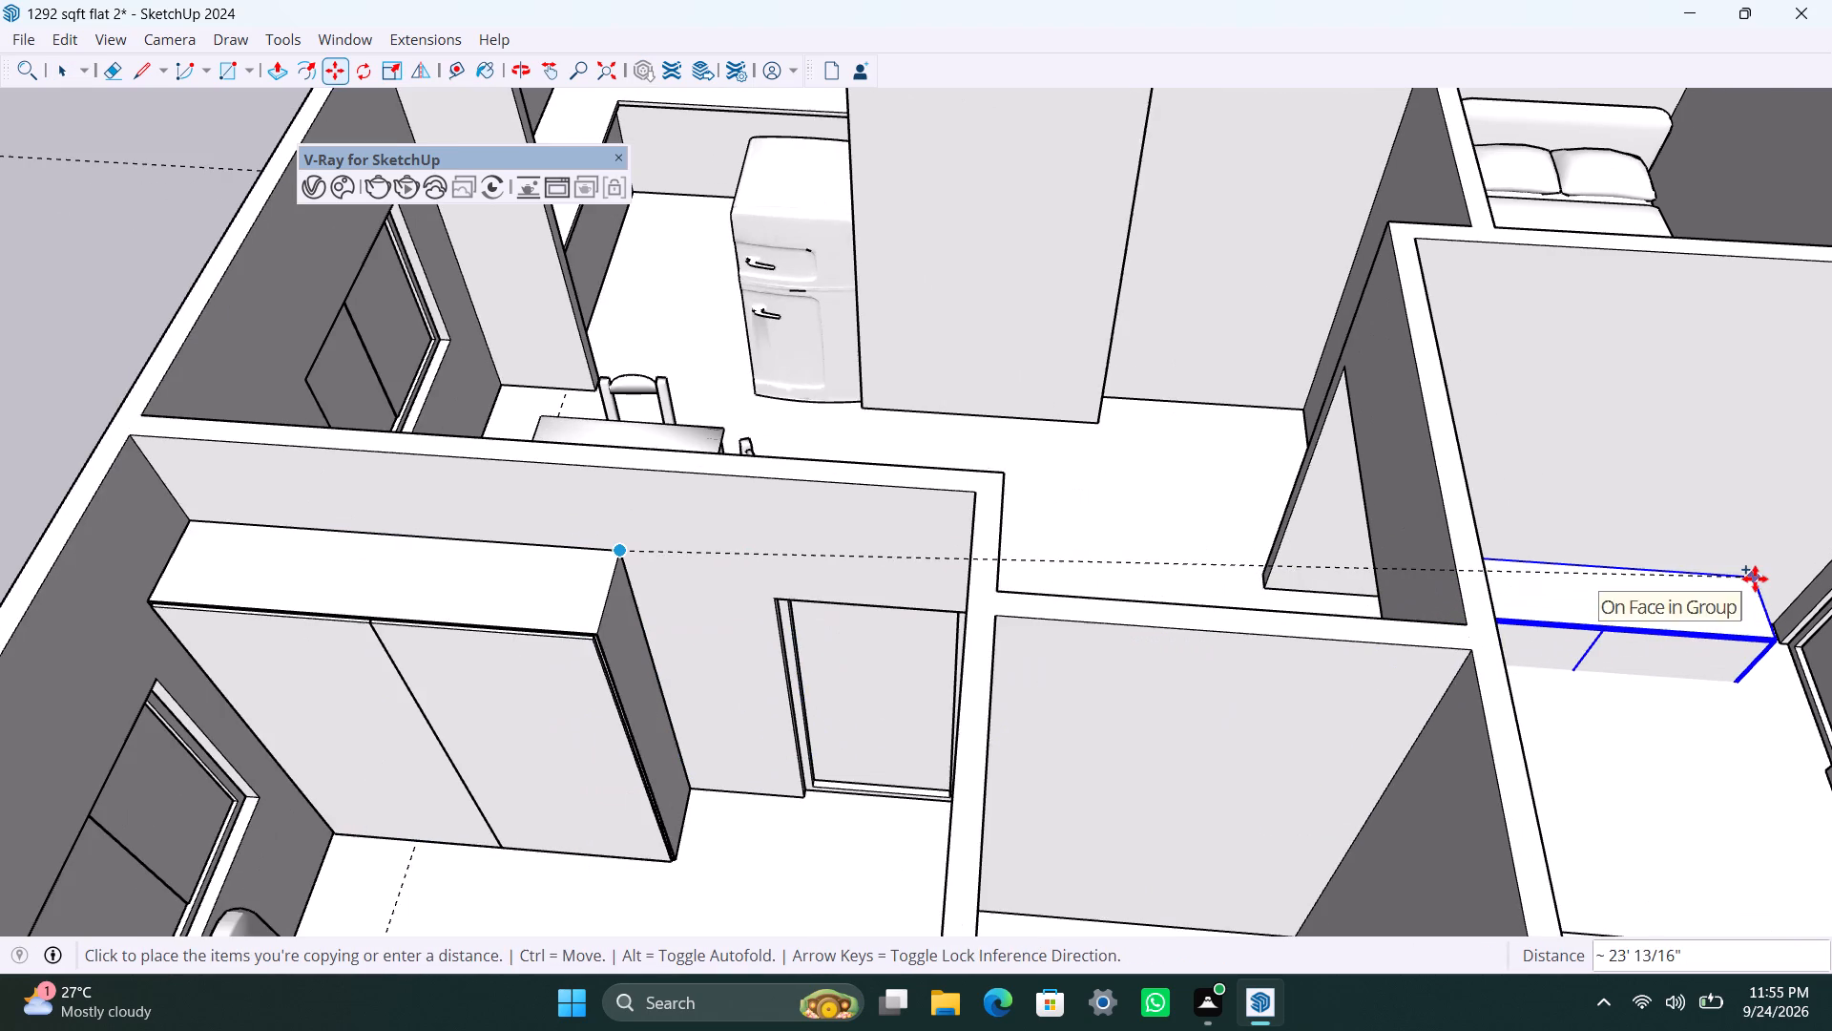
shift+middle_drag(1755, 579, 1290, 558)
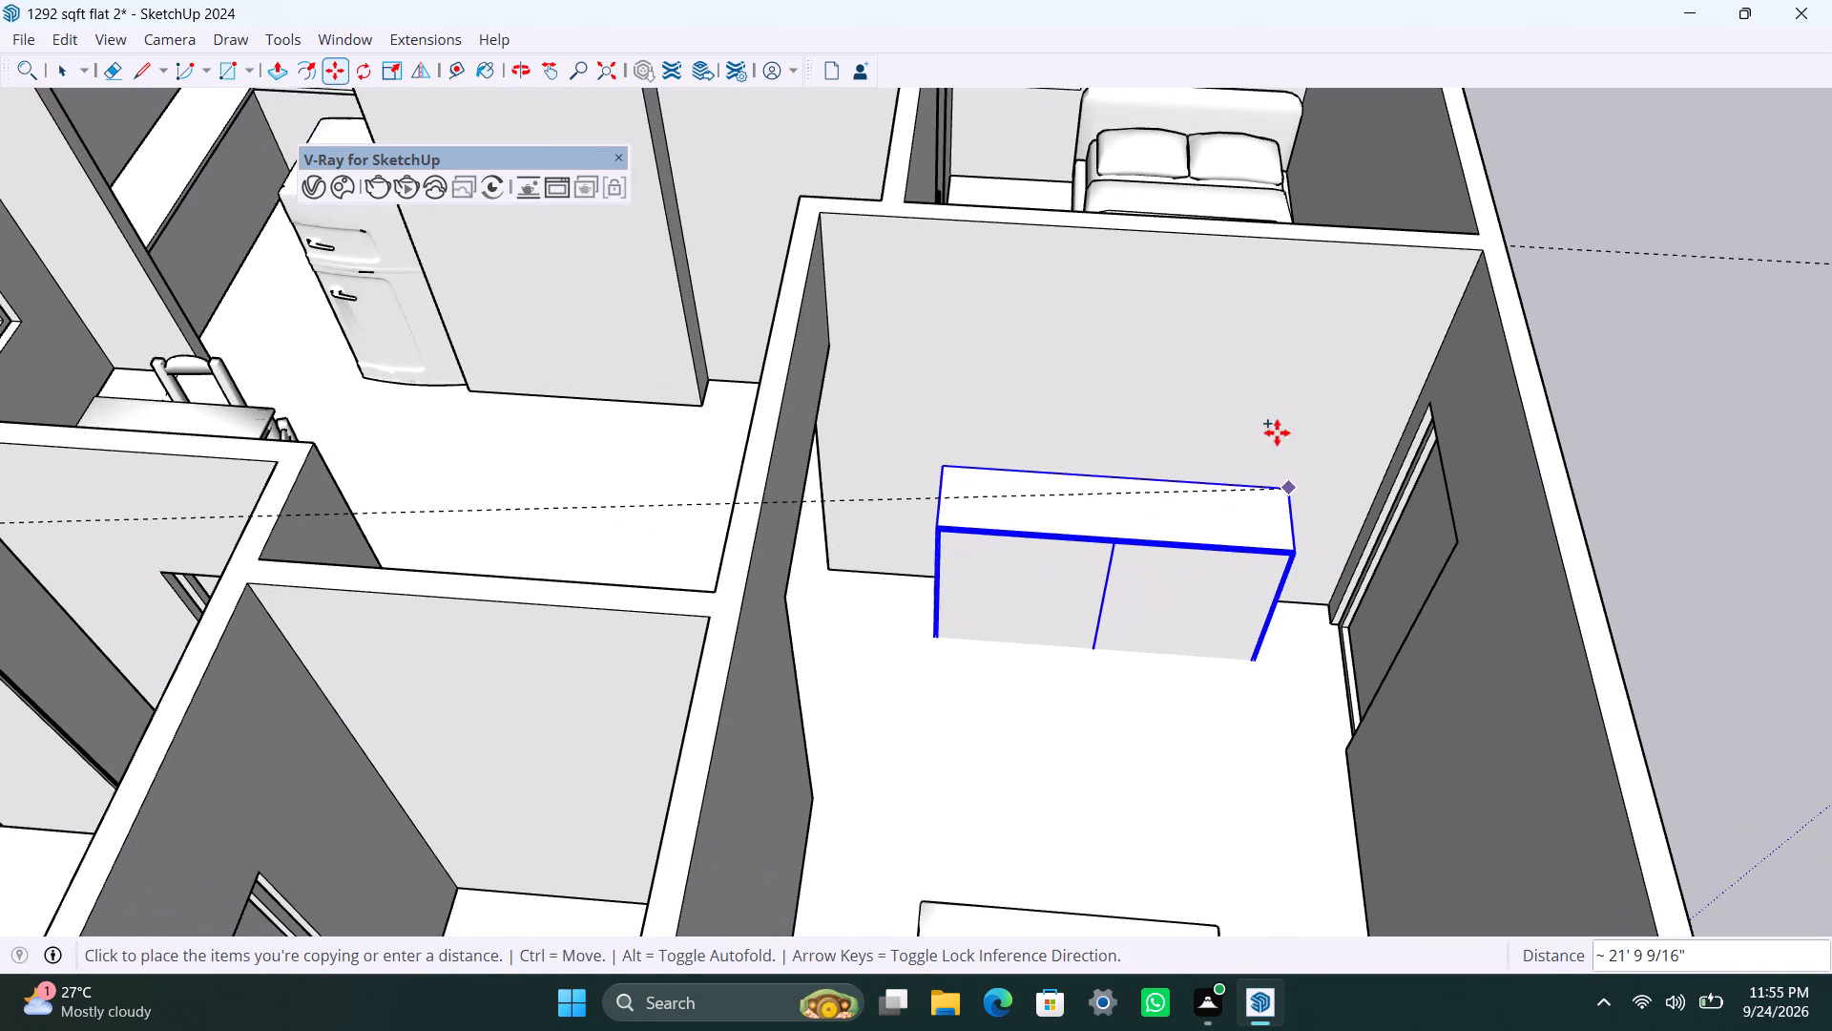
scroll(1138, 220, down, 3)
shift+middle_drag(1195, 216, 1055, 580)
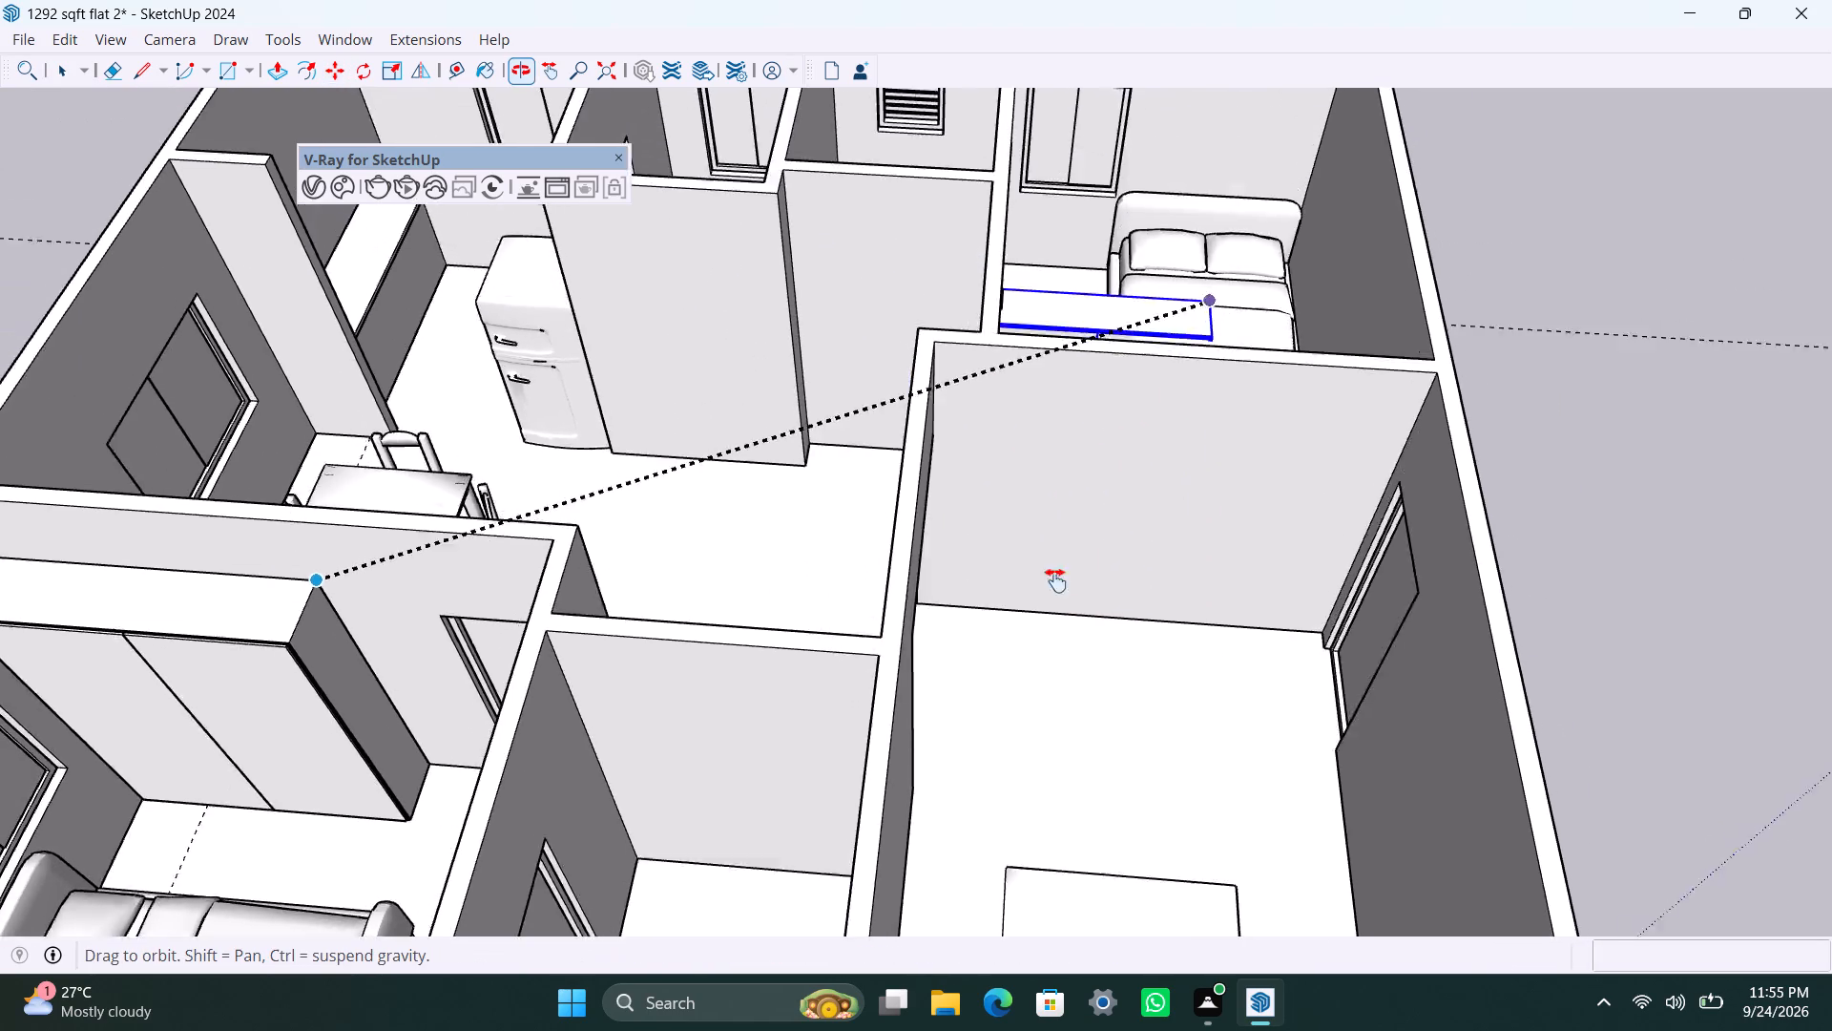
shift+middle_drag(1055, 580, 968, 718)
click(1457, 499)
key(space)
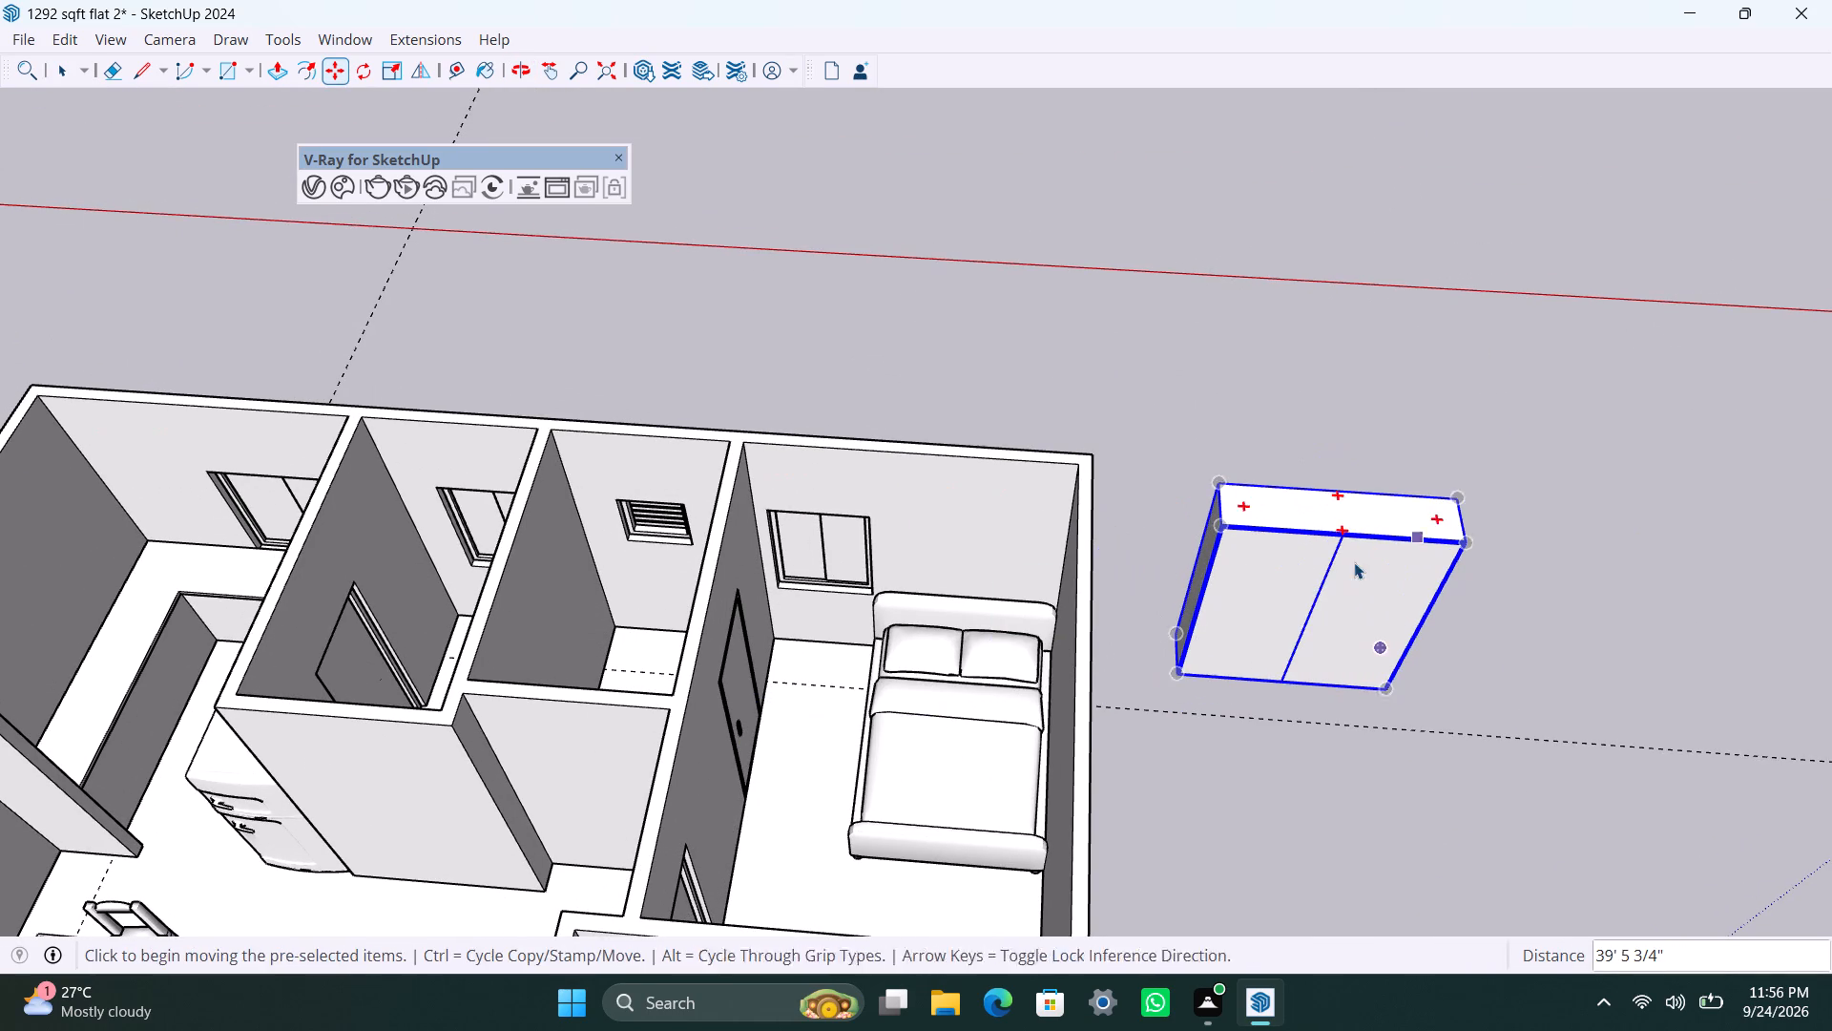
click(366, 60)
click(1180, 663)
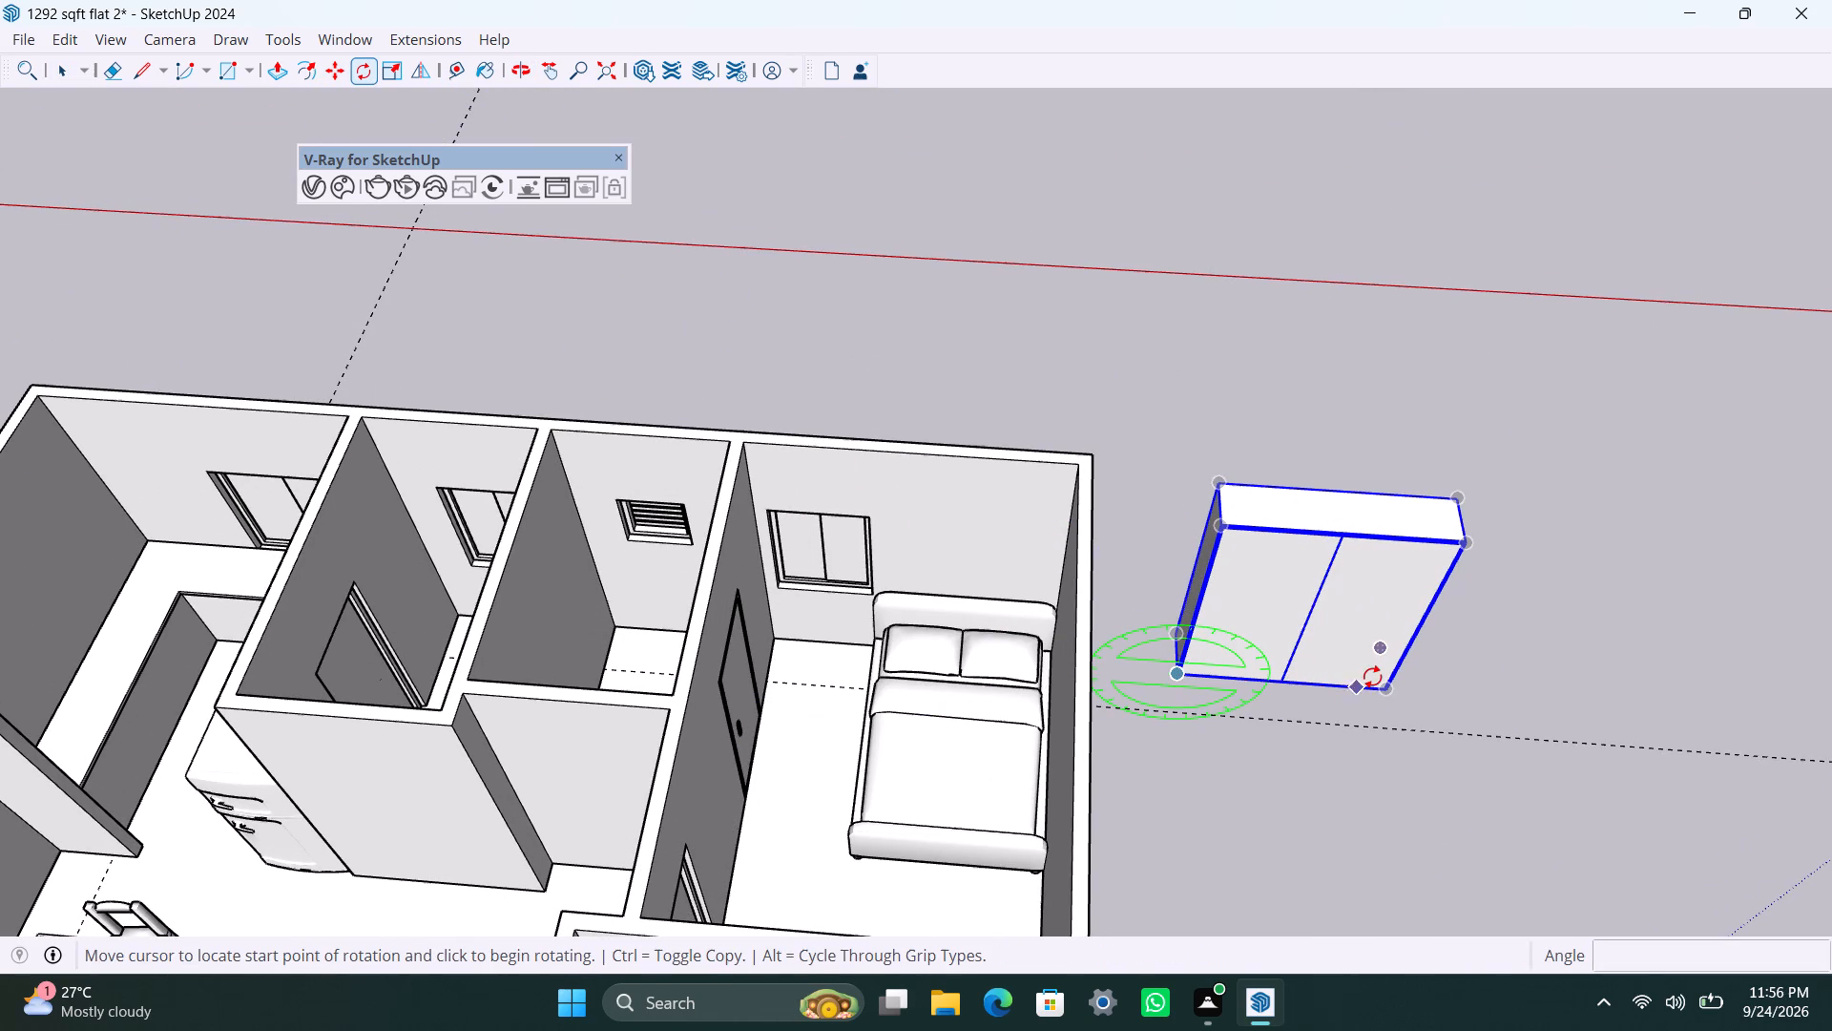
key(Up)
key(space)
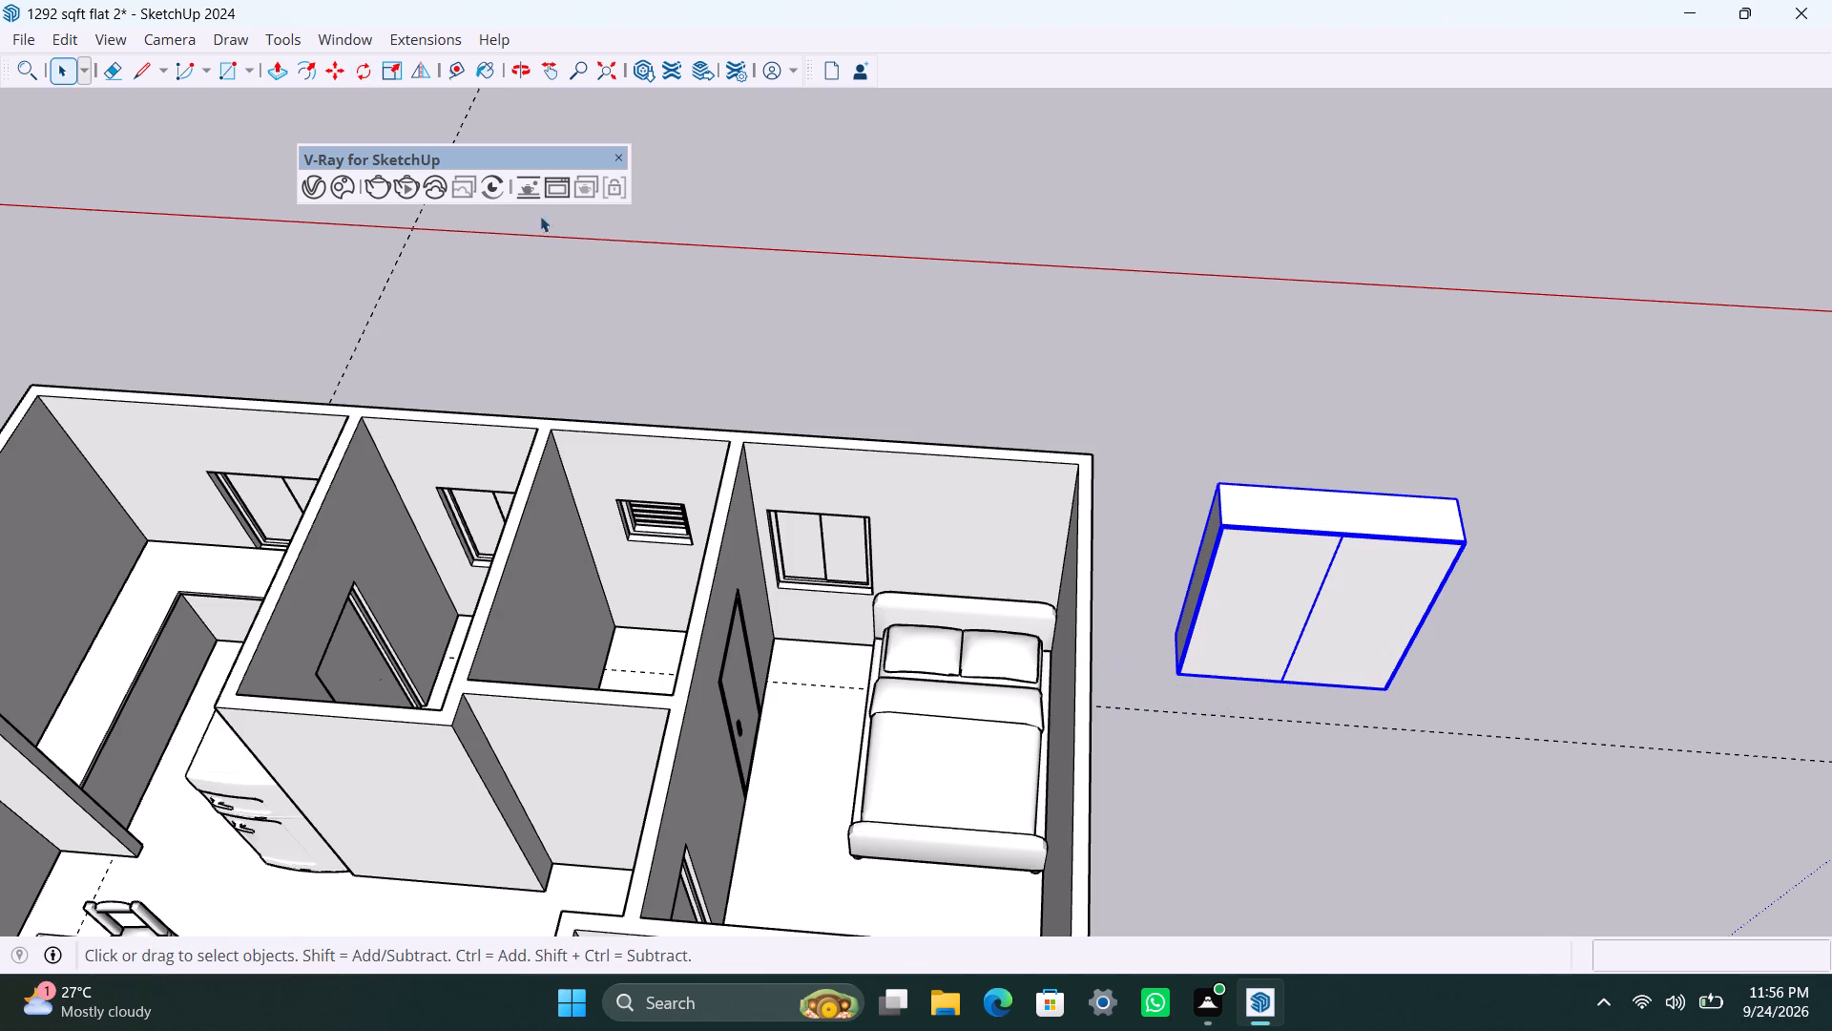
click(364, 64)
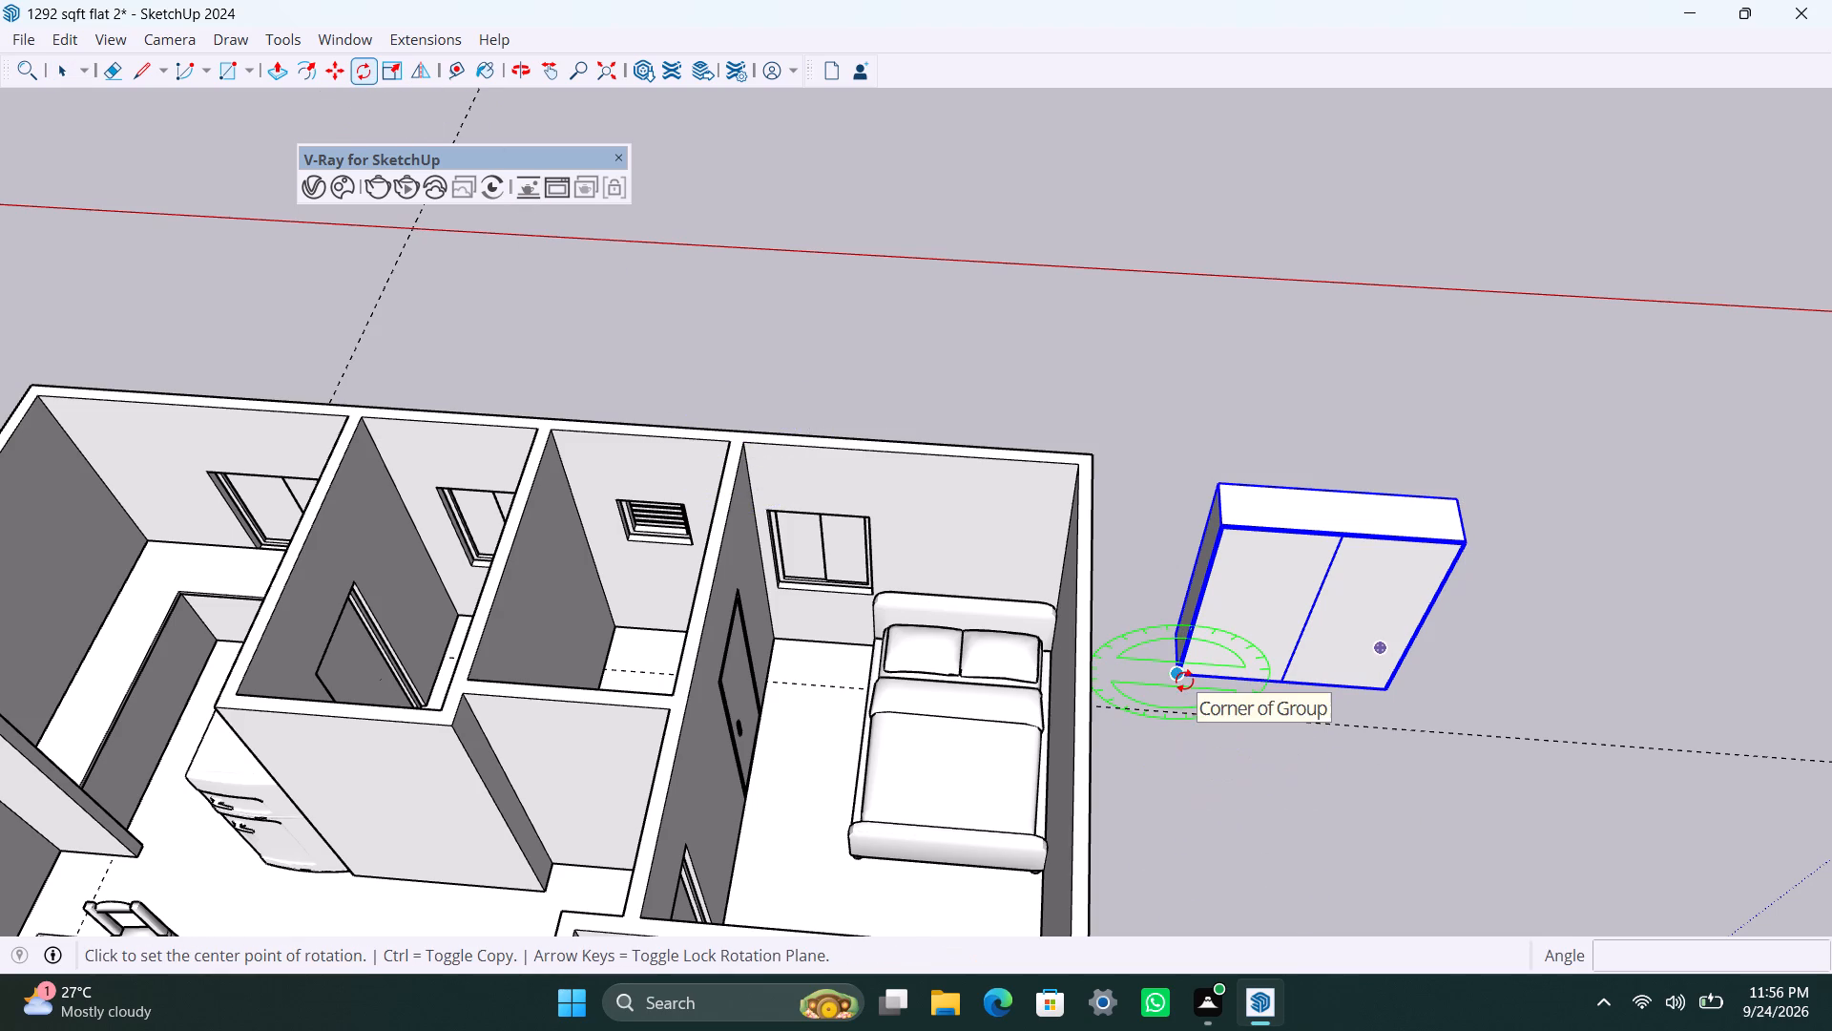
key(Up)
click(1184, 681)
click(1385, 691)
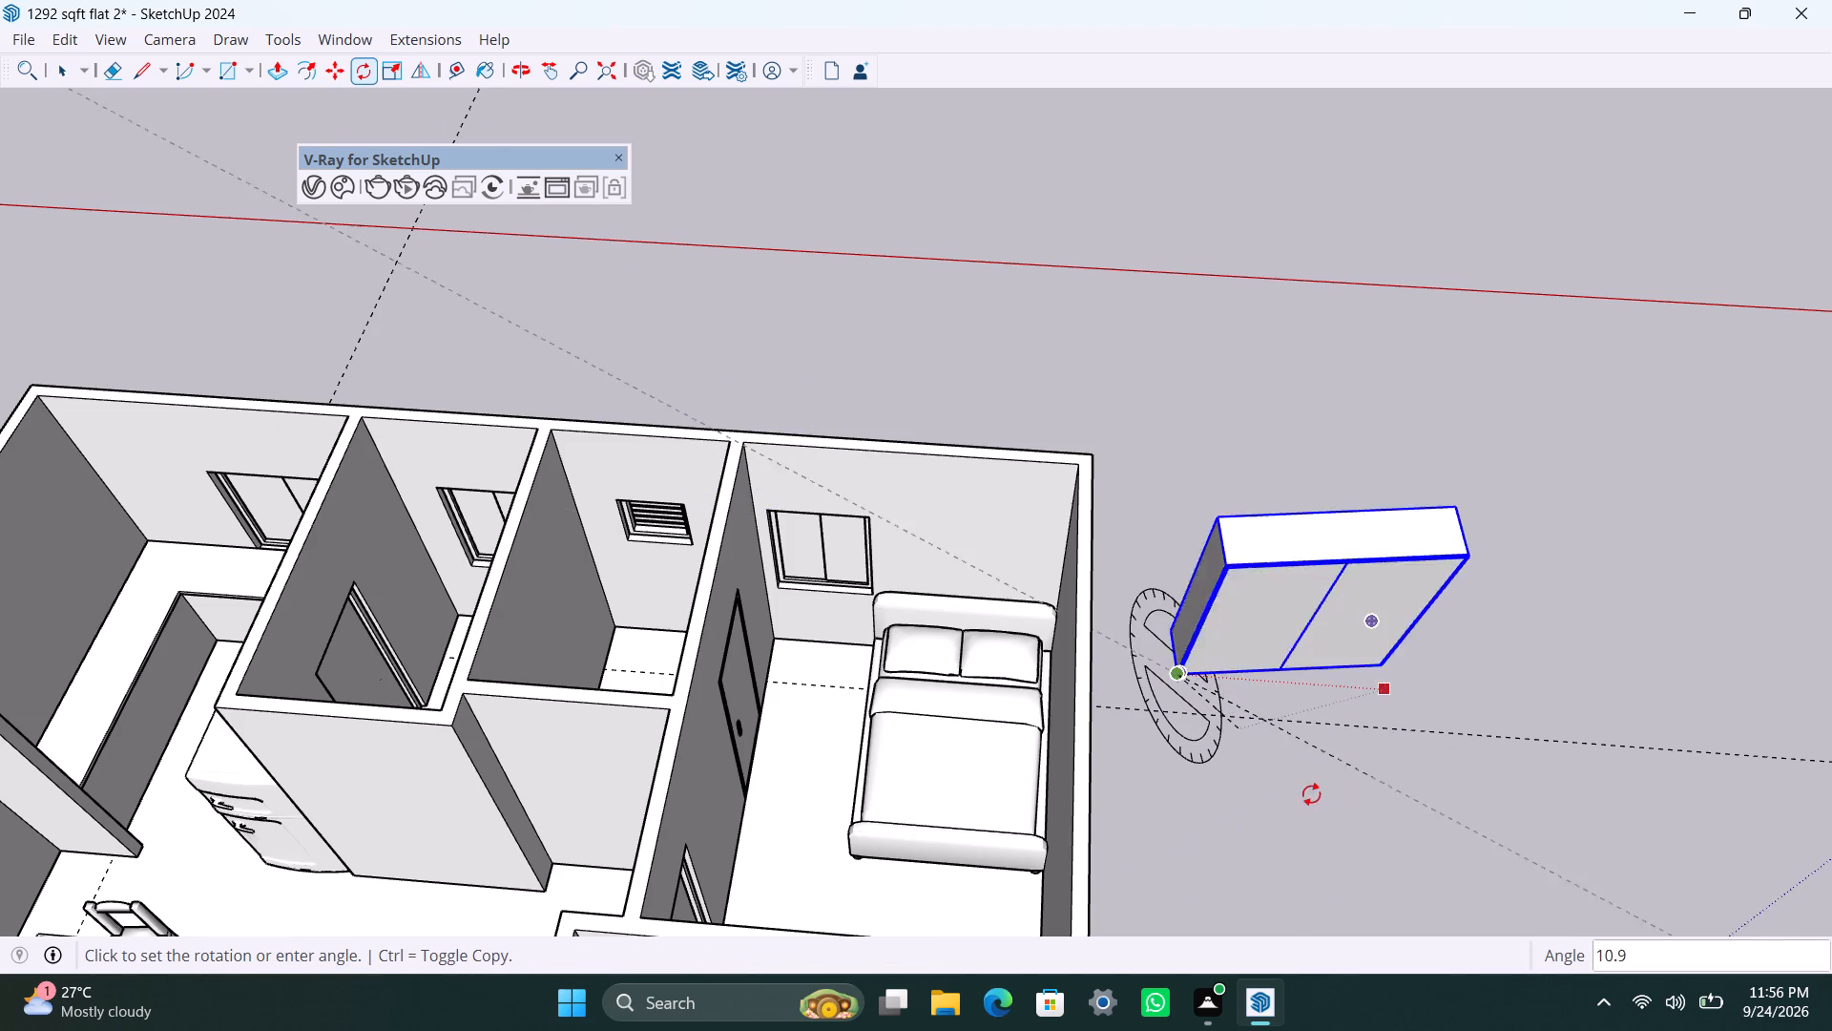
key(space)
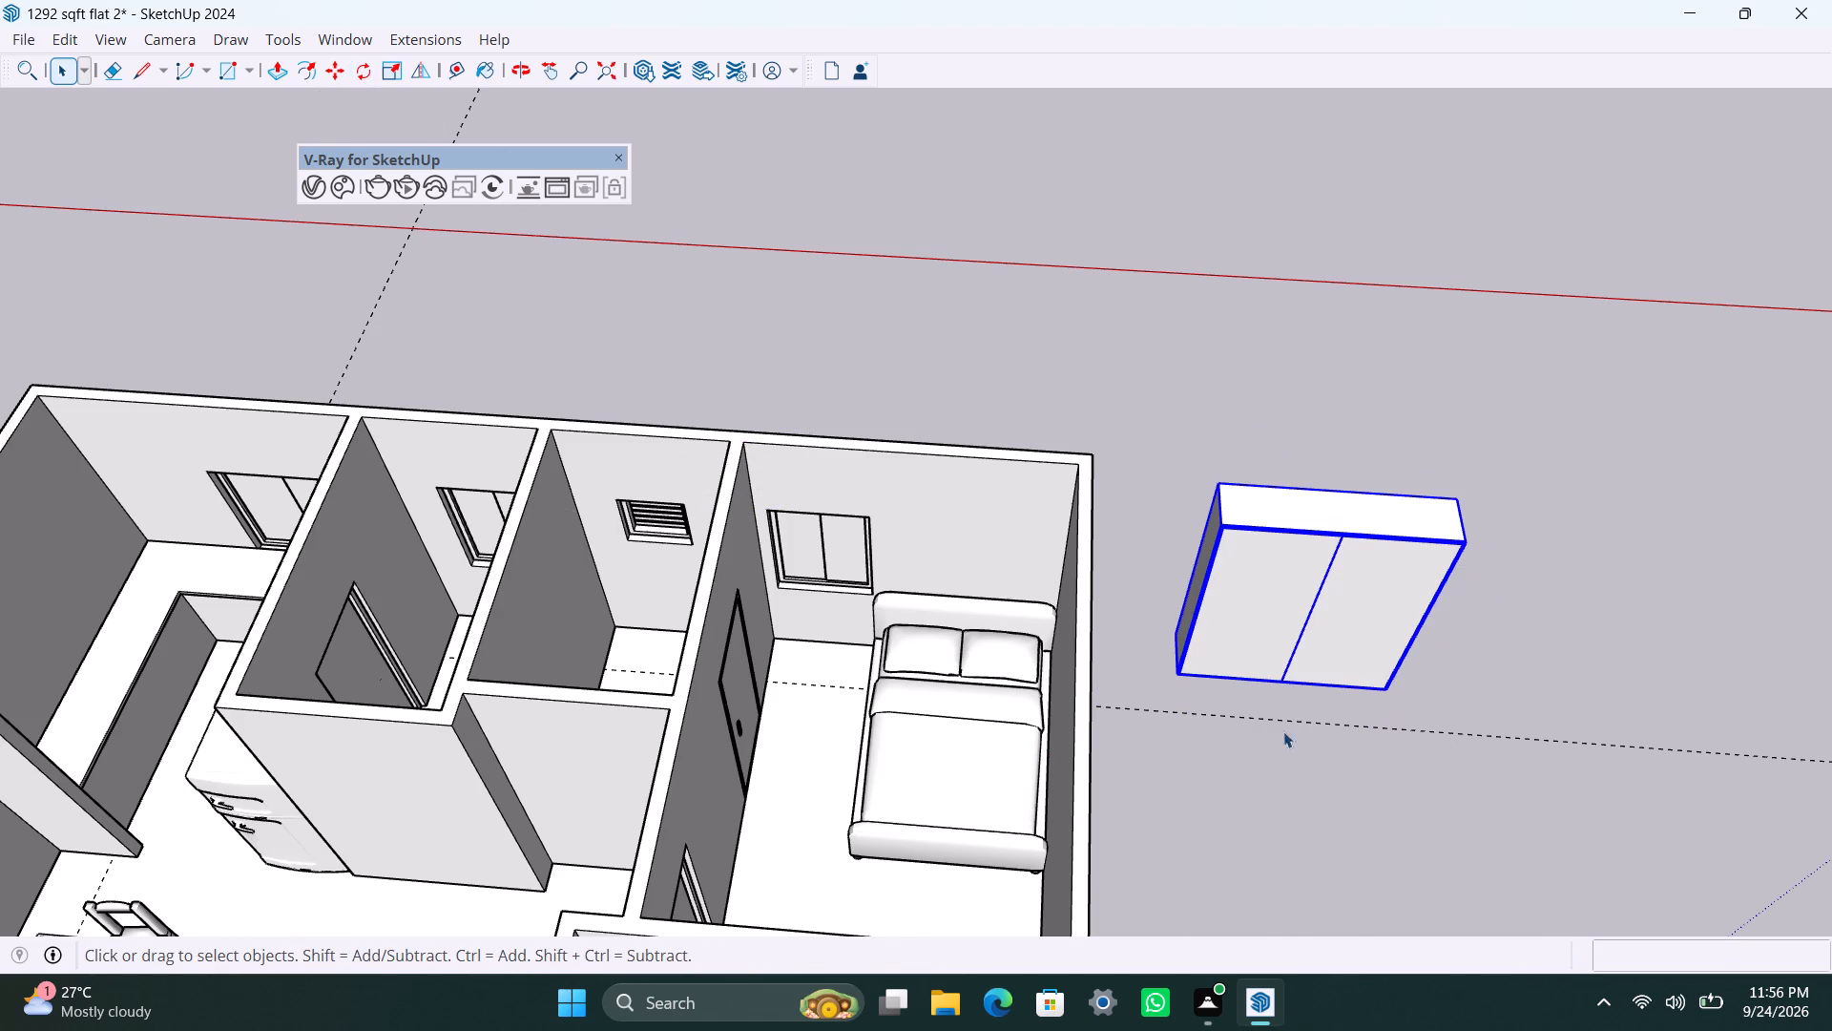
Rotate the wardrobe copy 180 degrees about the vertical axis through its bottom front corner.
click(361, 71)
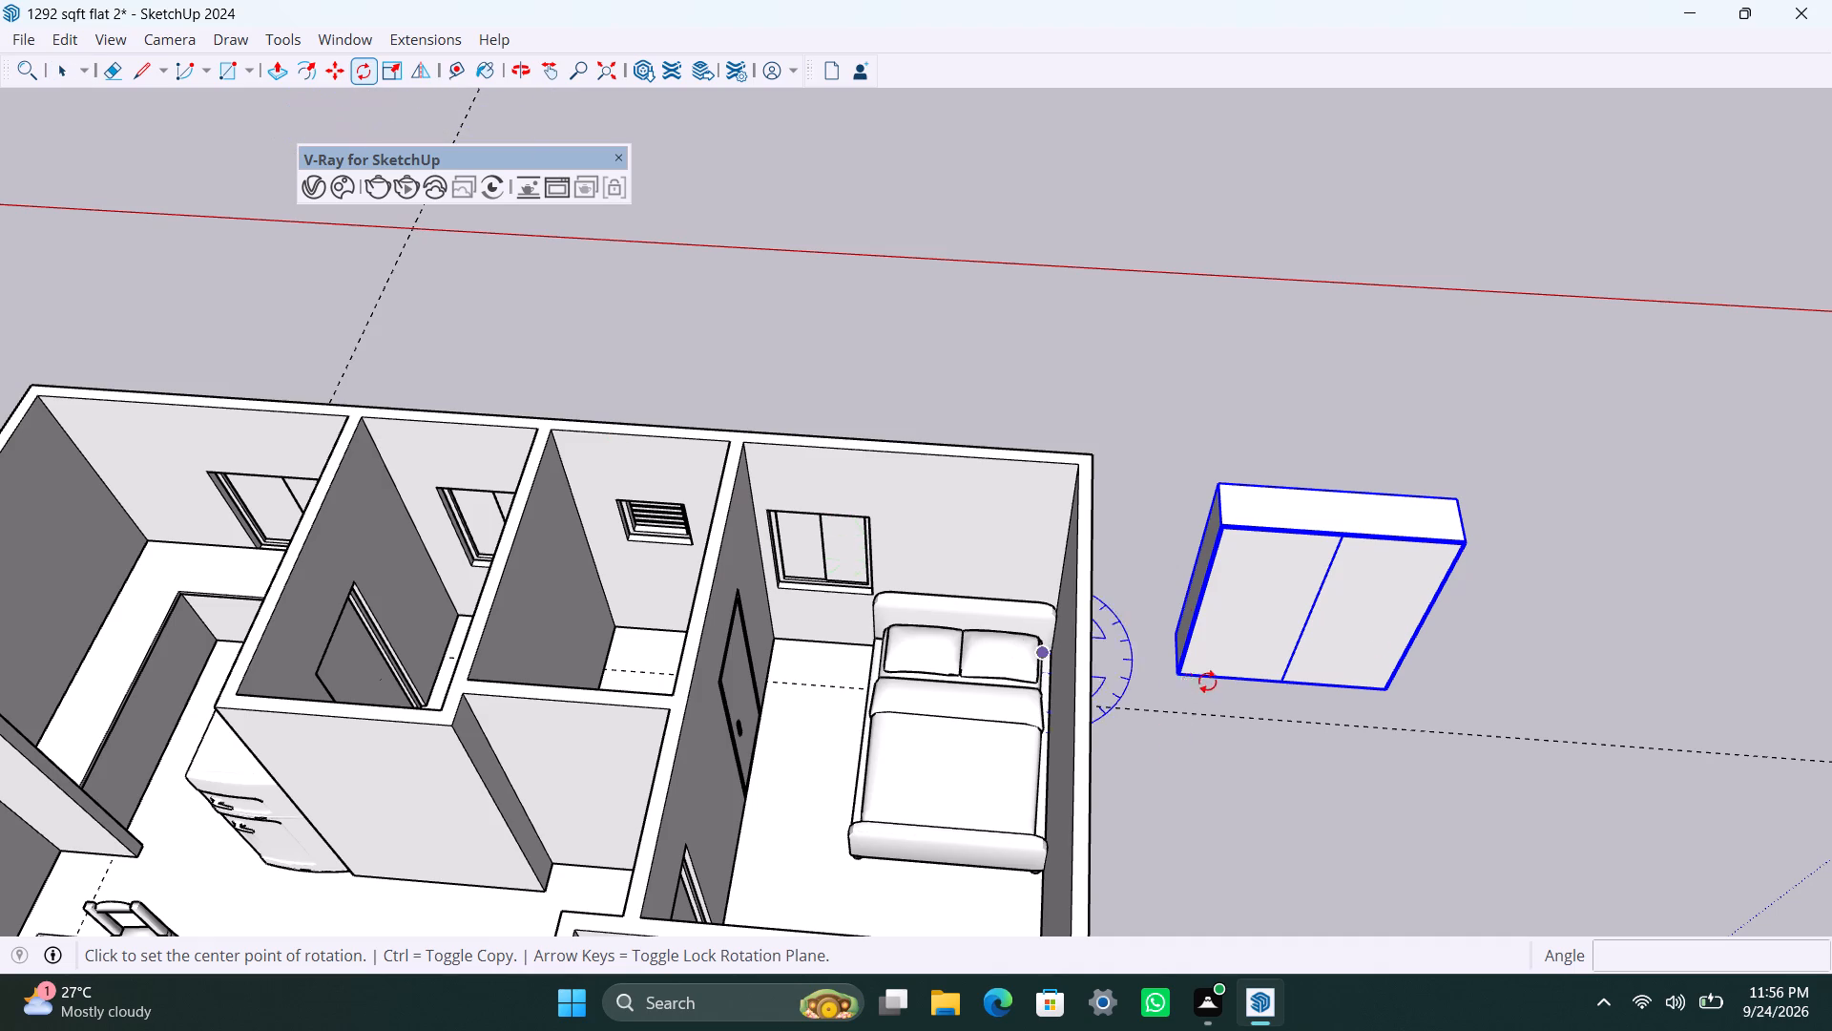
key(Up)
click(1186, 676)
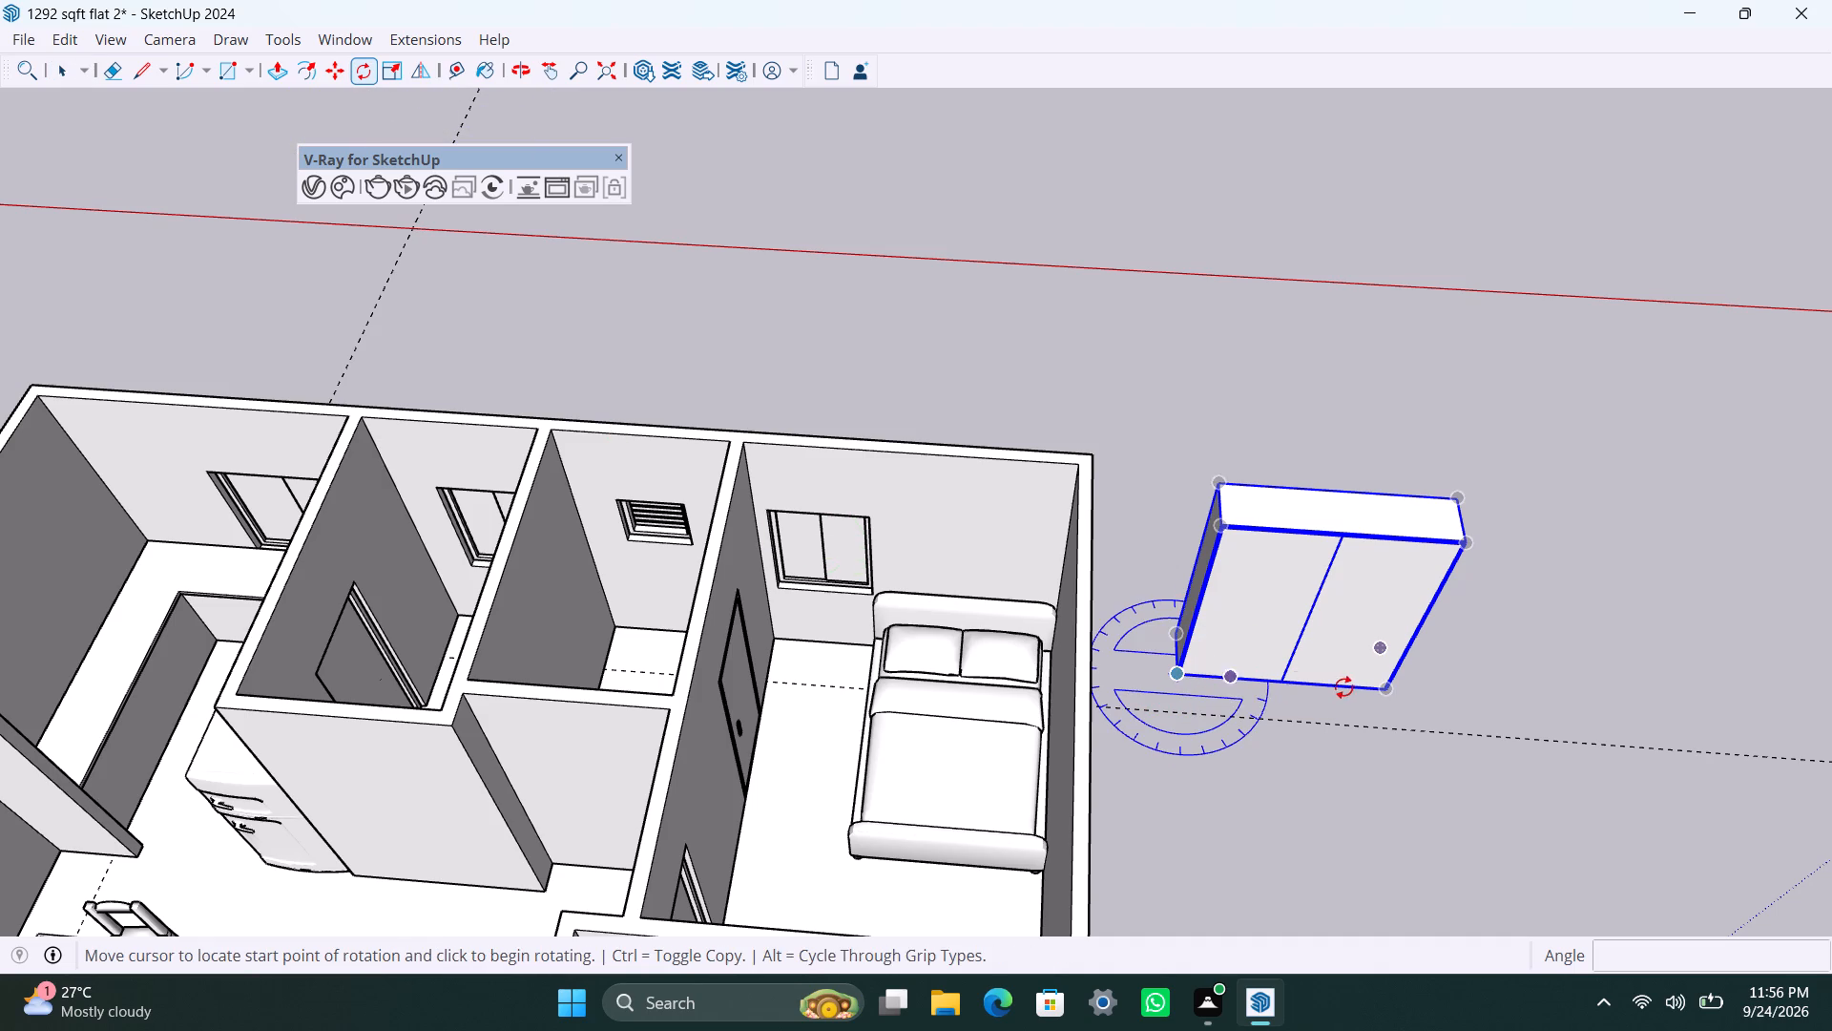
click(1374, 687)
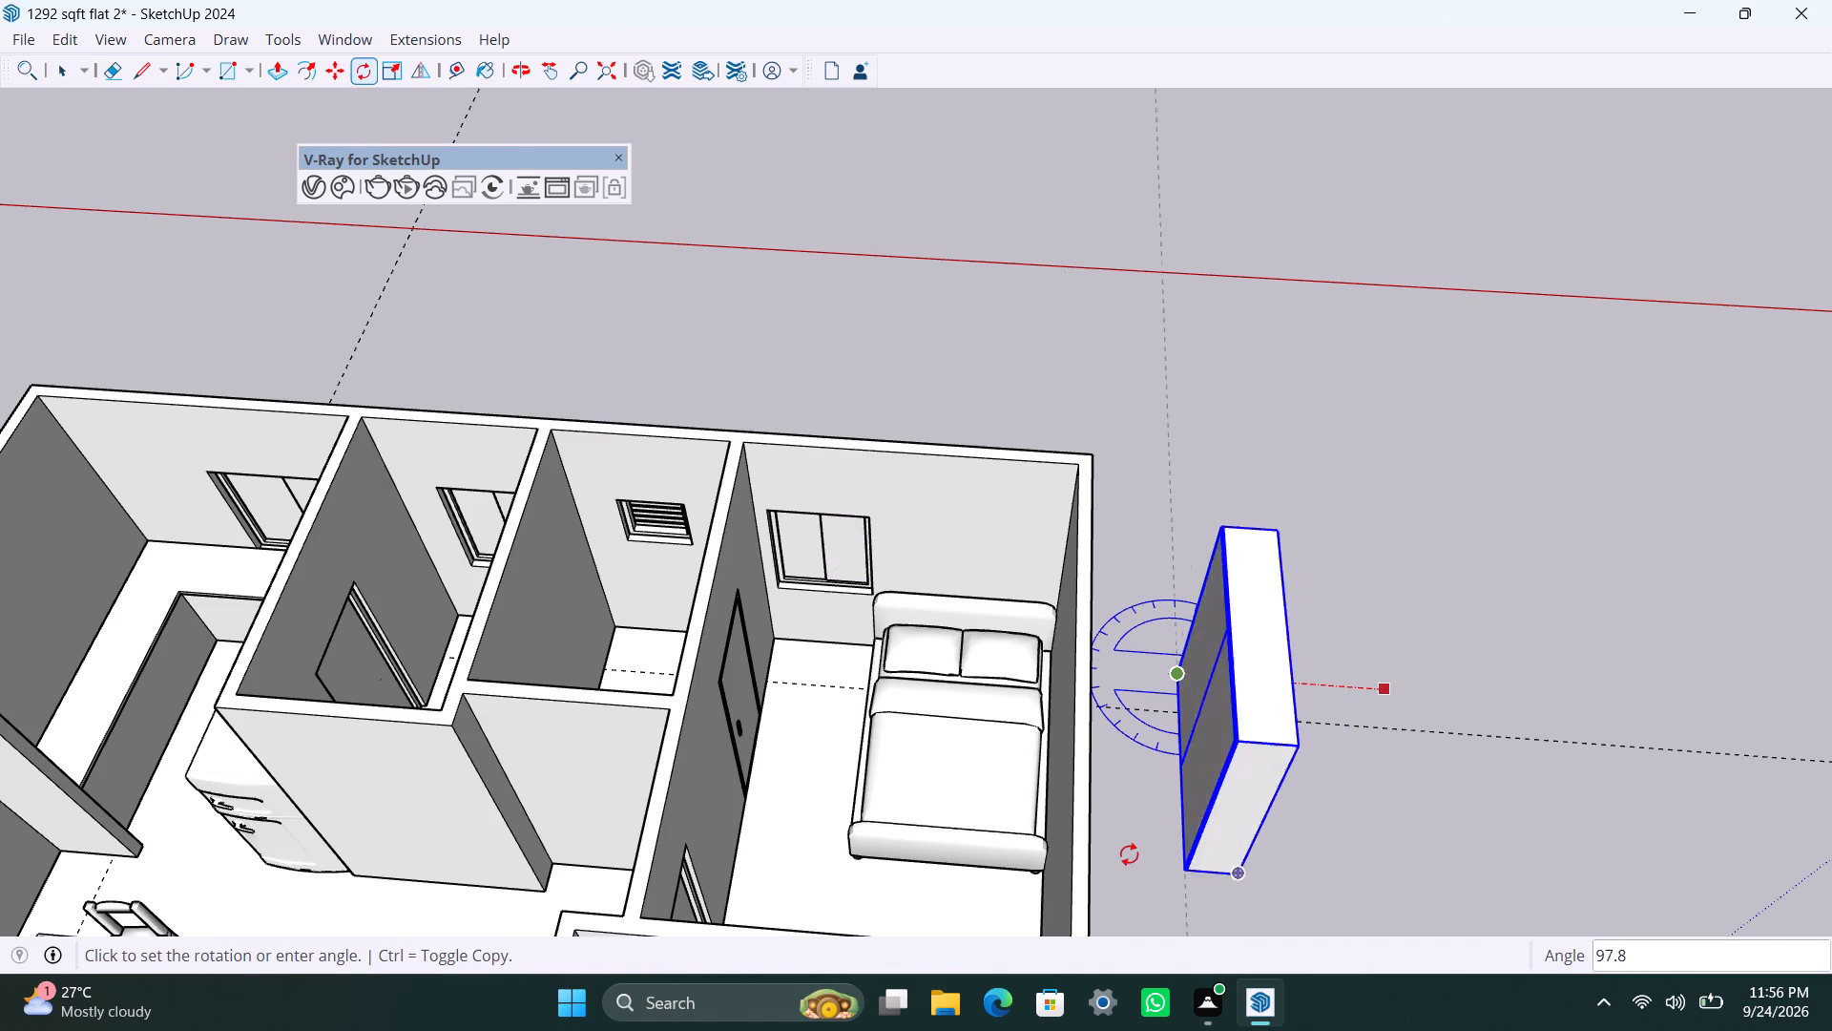
text(180)
key(Return)
key(space)
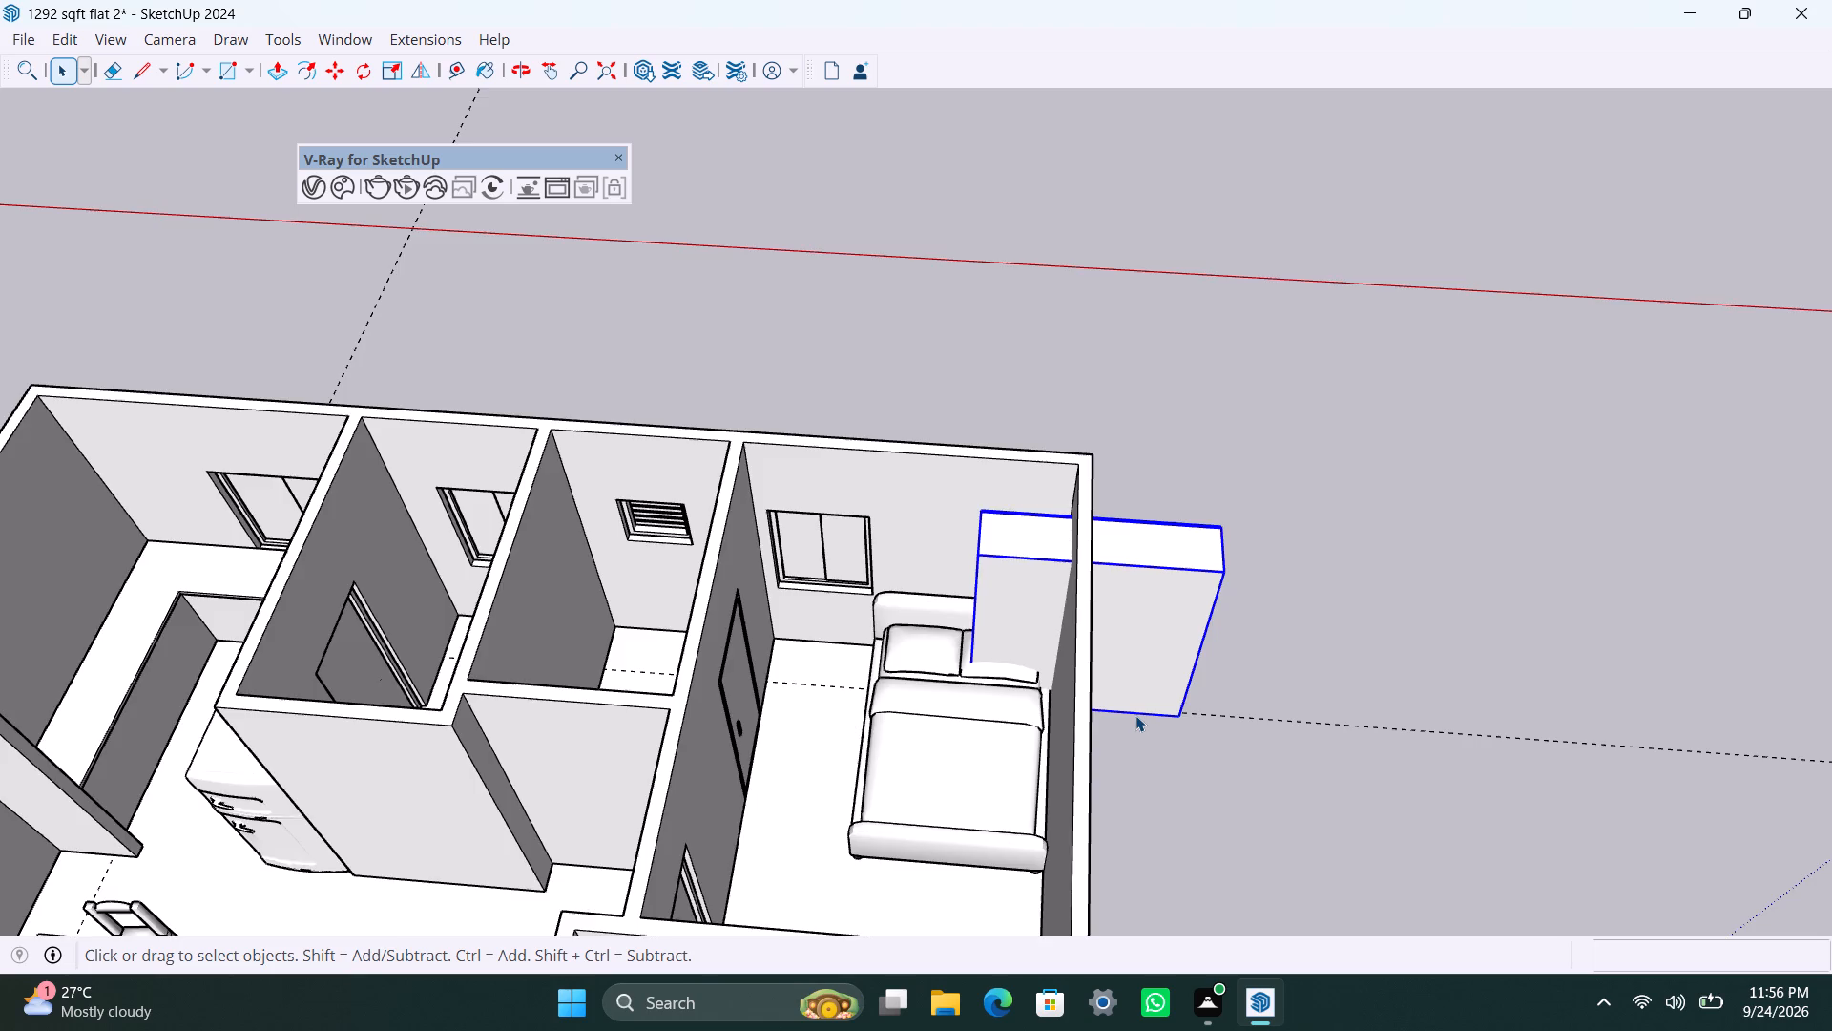
Move the rotated wardrobe copy into the double-bed bedroom, placing it near the wall opposite the headboard.
scroll(1135, 715, down, 4)
middle_drag(1269, 771, 611, 785)
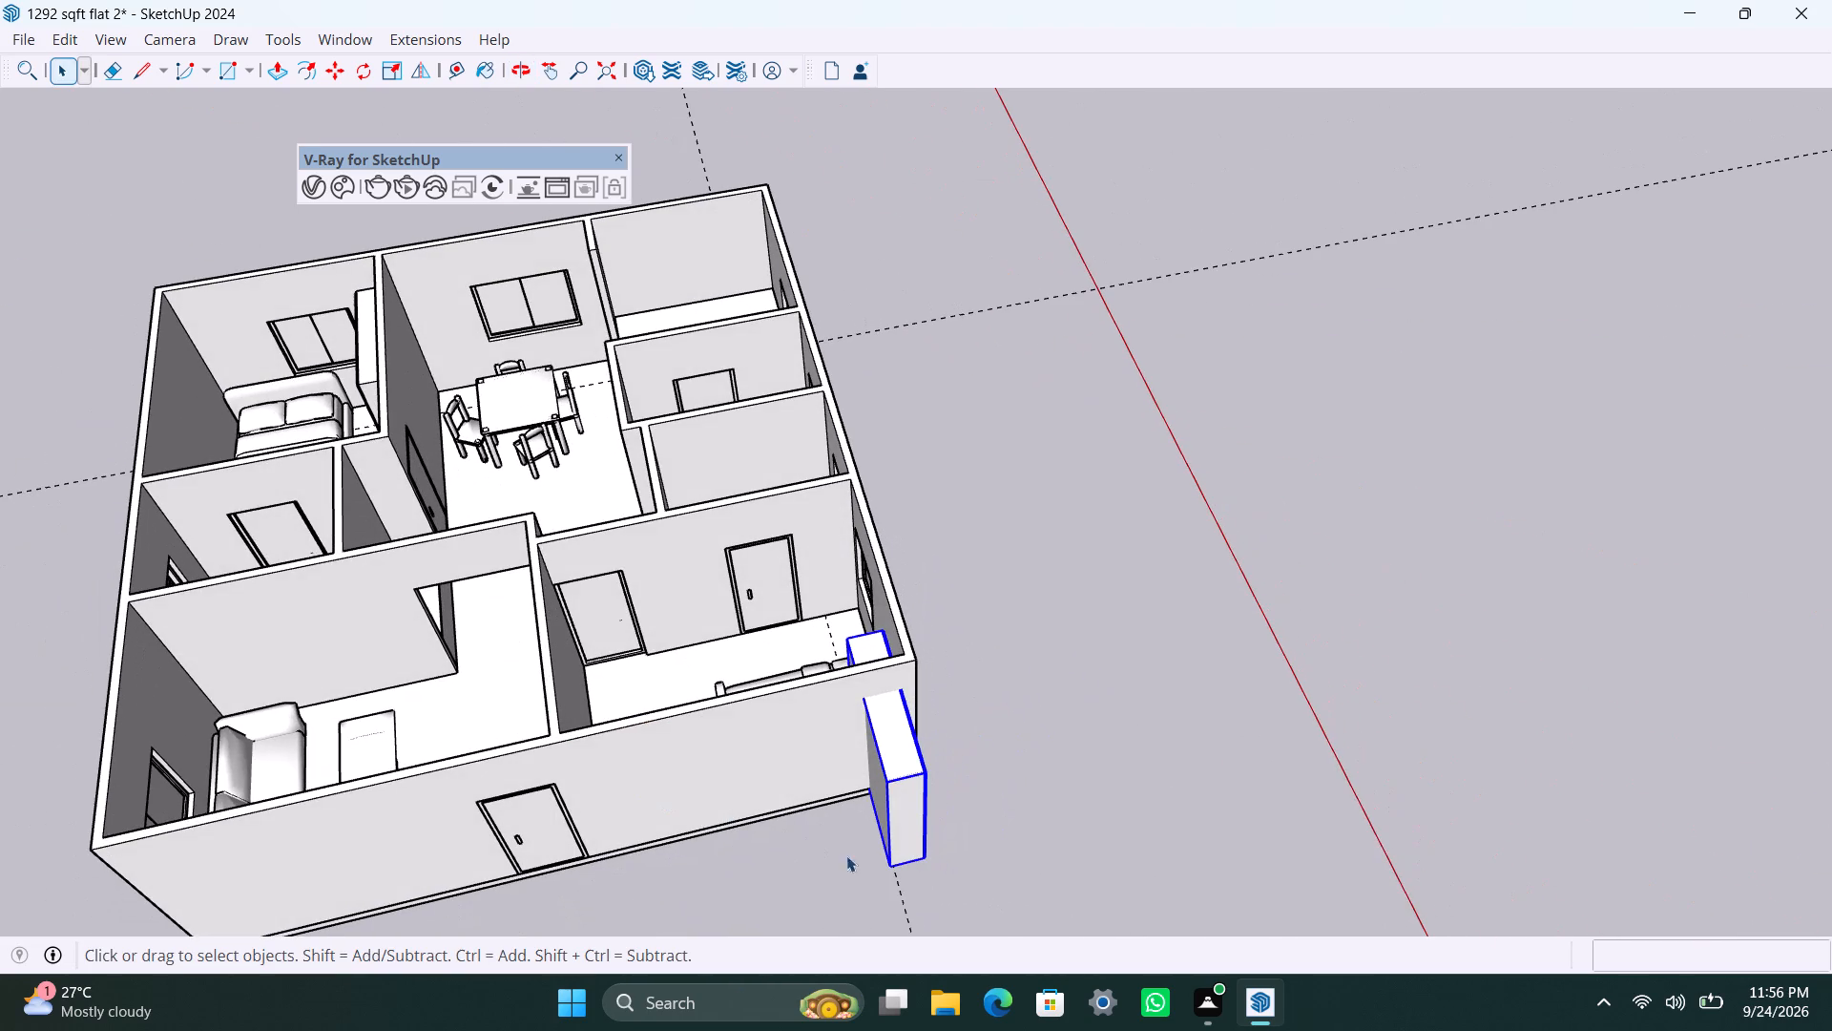
key(m)
click(940, 856)
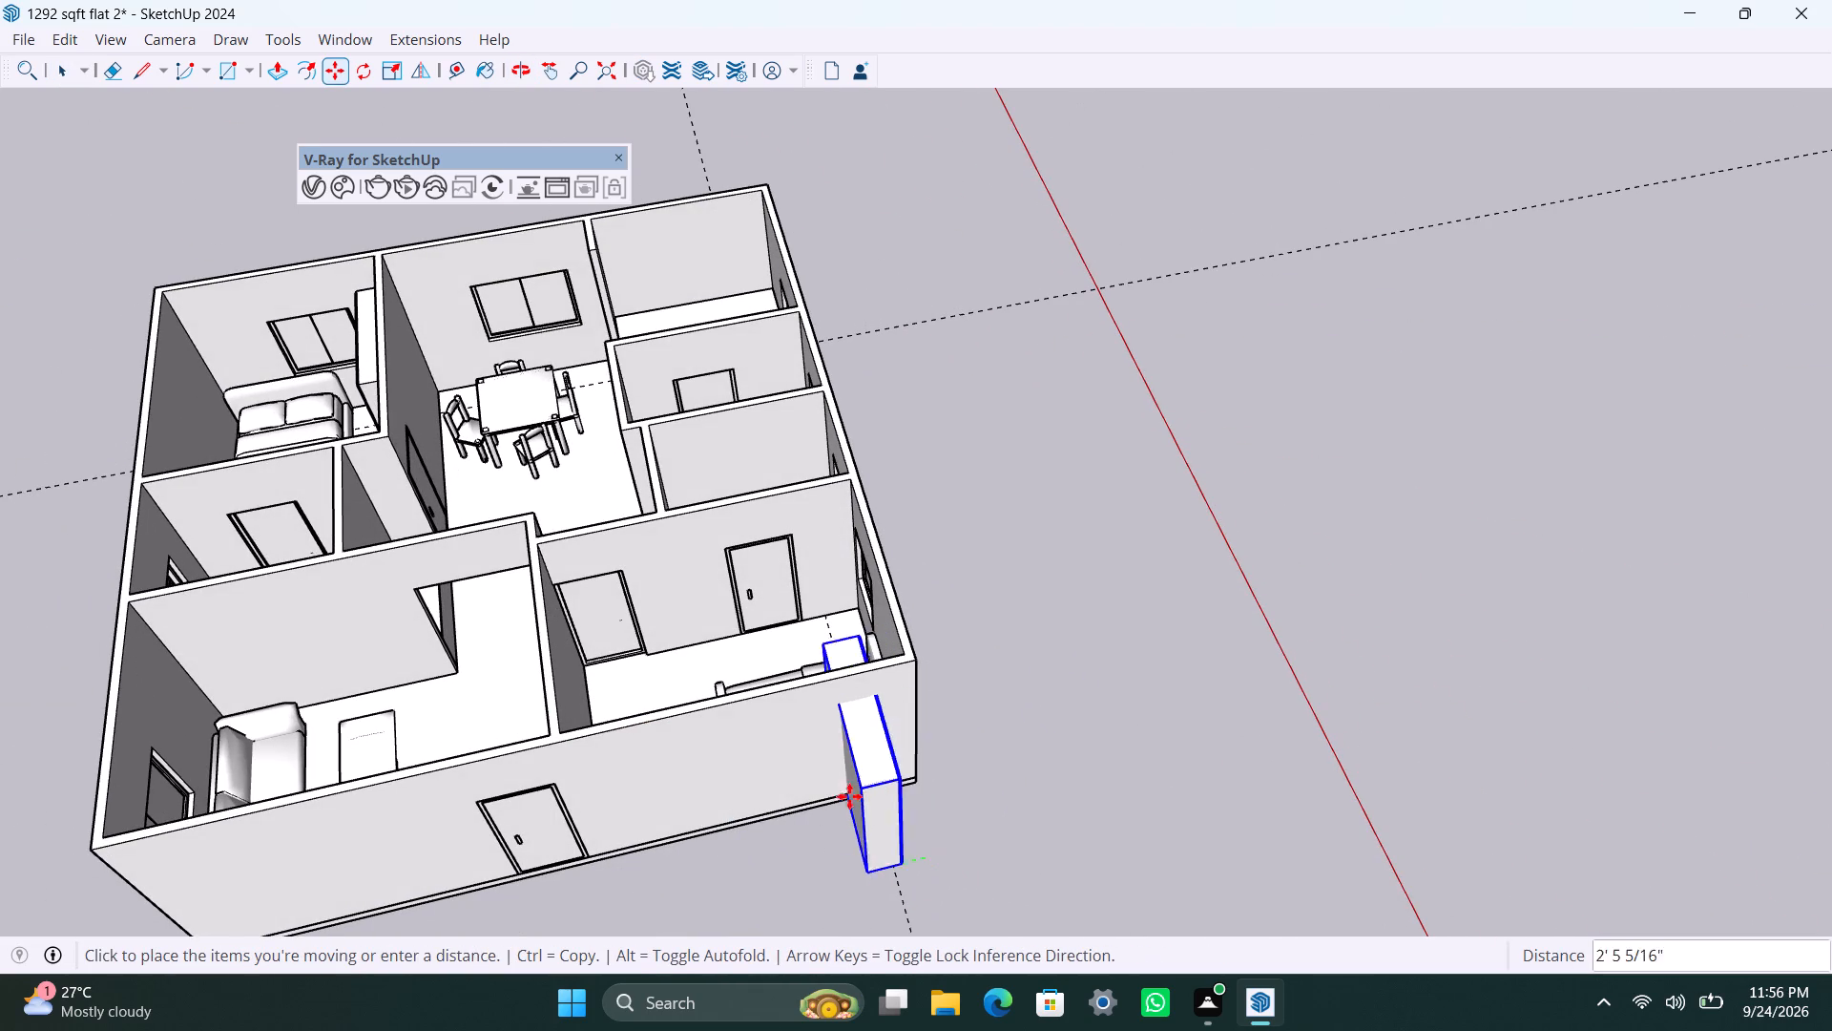
scroll(697, 696, up, 2)
middle_drag(694, 692, 567, 960)
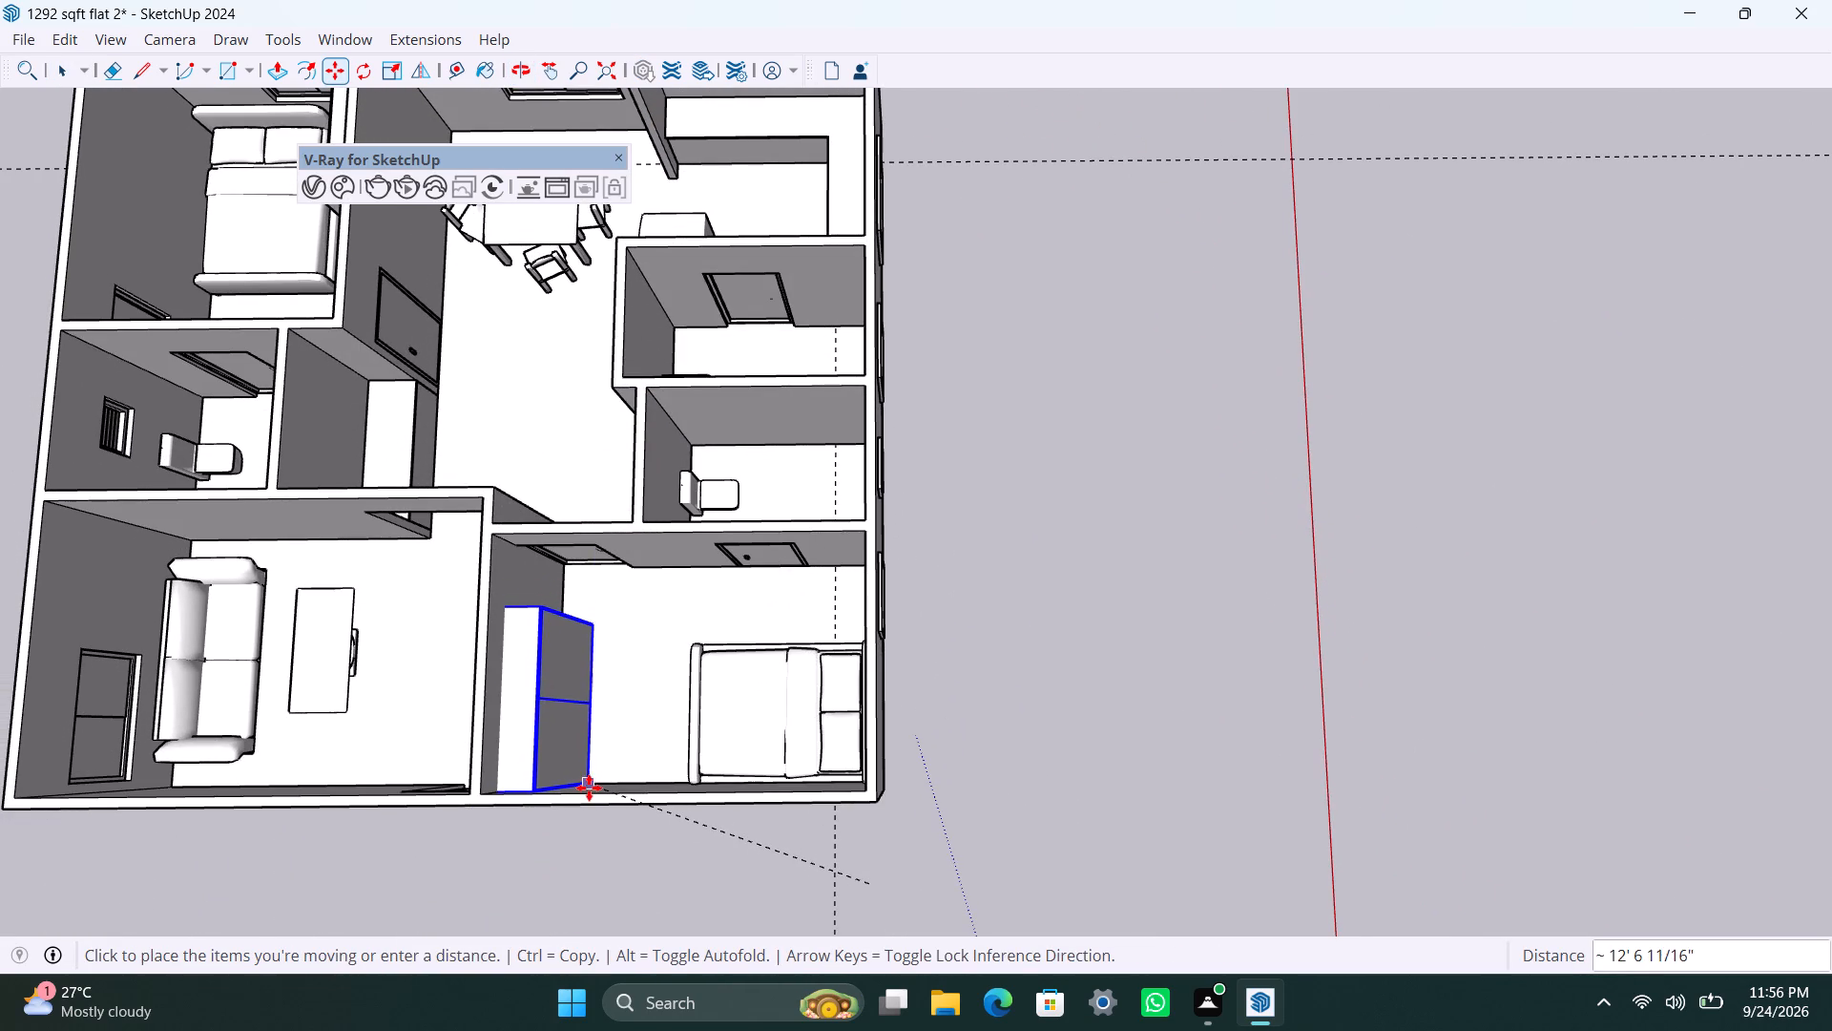
click(589, 788)
scroll(593, 672, up, 1)
click(599, 622)
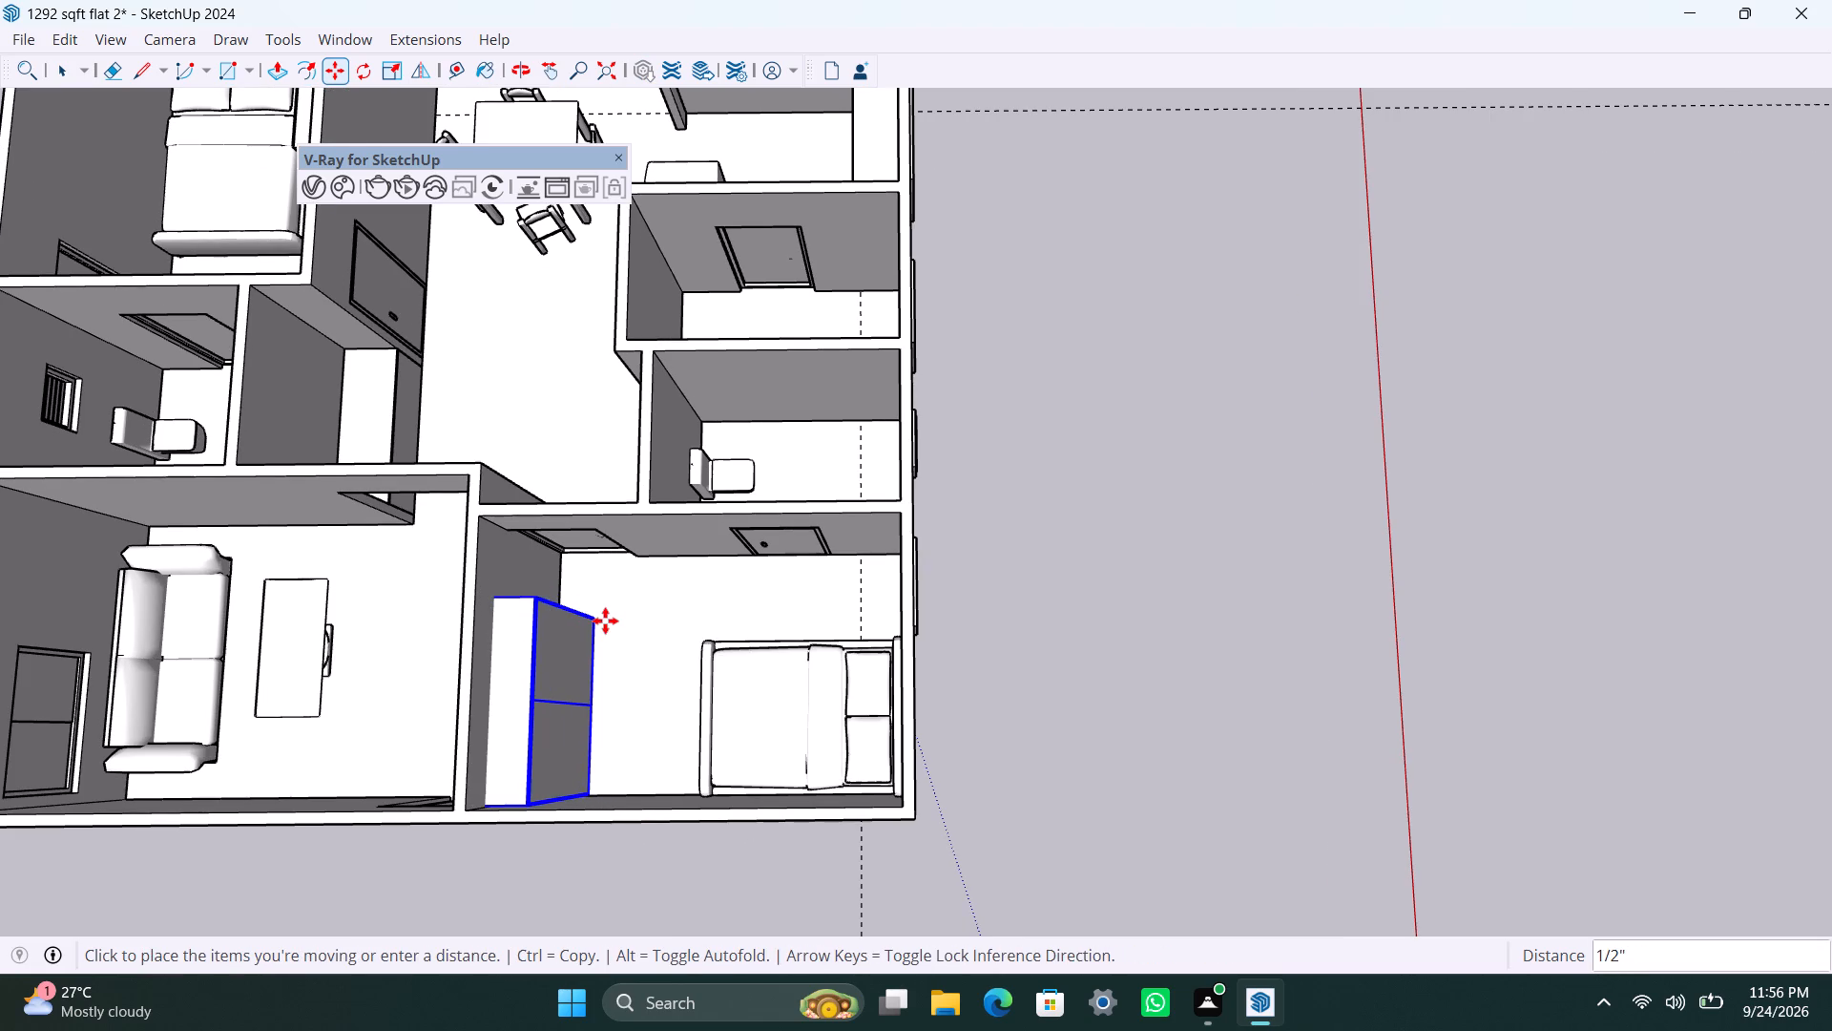
click(608, 621)
Move the wardrobe copy about 4 7/16" closer to the bedroom wall behind it.
scroll(501, 825, up, 7)
shift+middle_drag(510, 797, 645, 748)
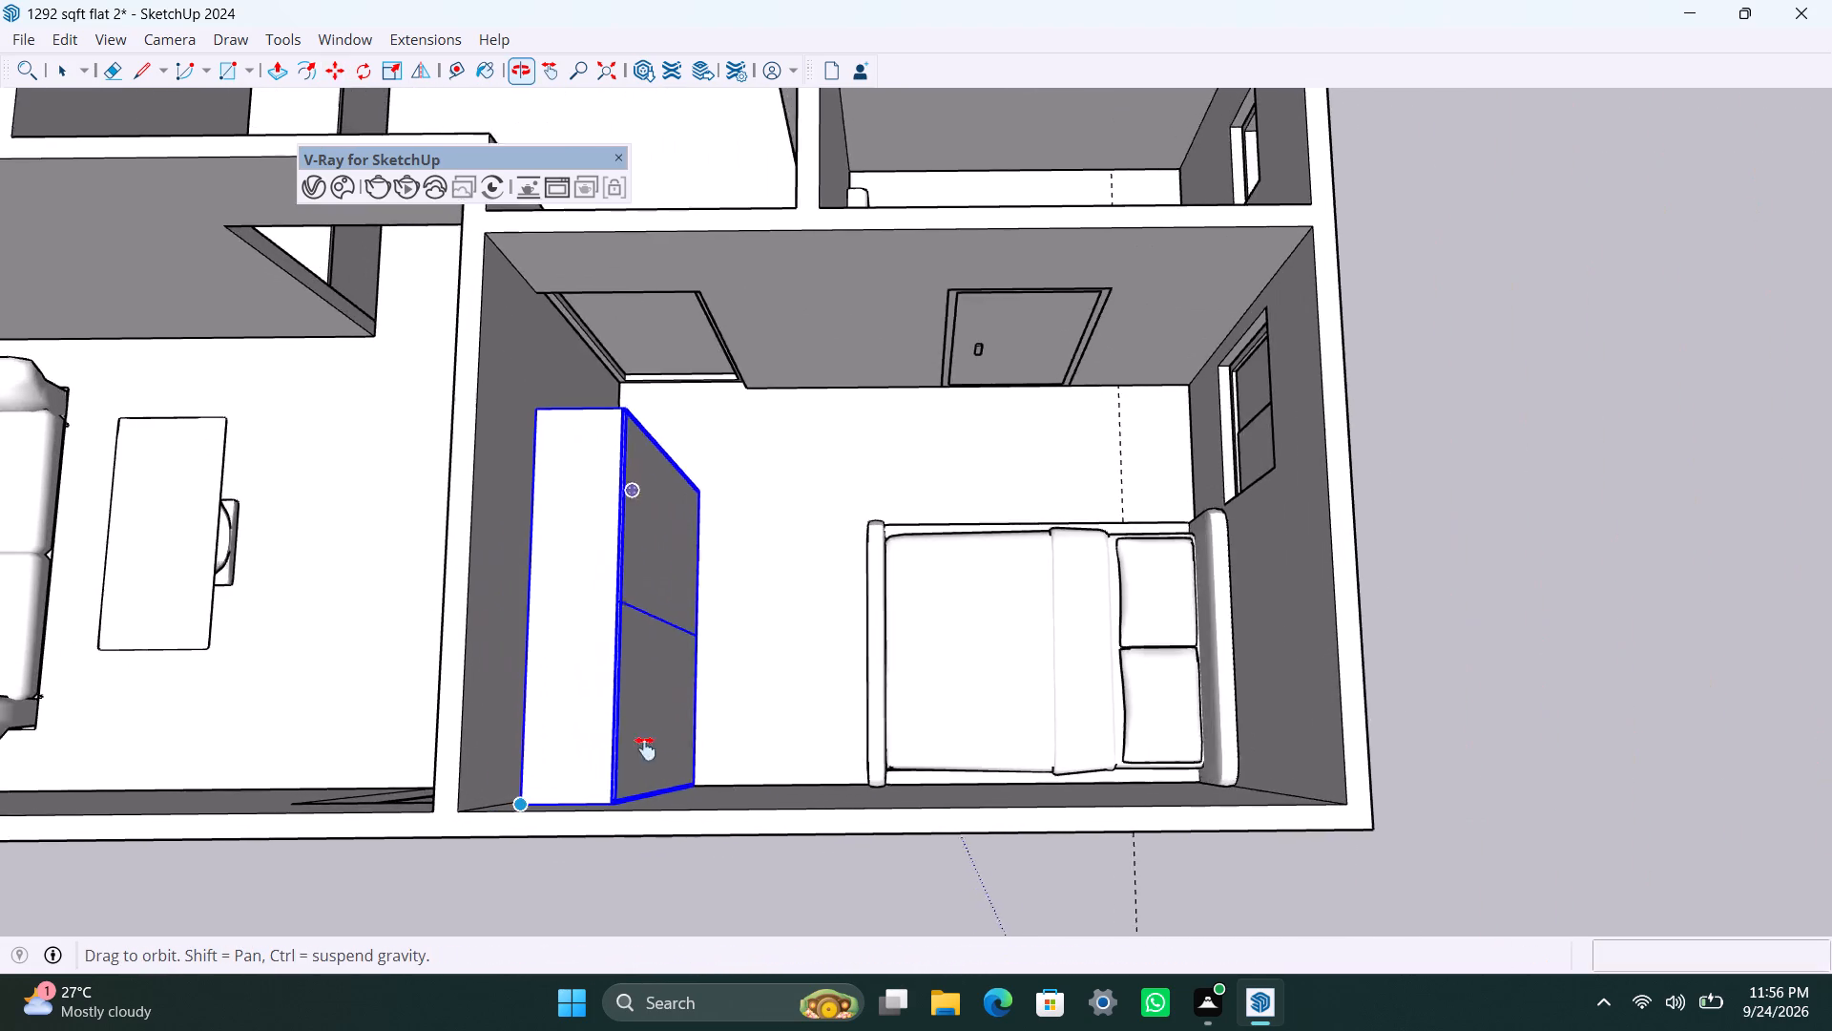
shift+middle_drag(645, 748, 666, 736)
scroll(666, 736, up, 2)
middle_drag(656, 731, 658, 795)
scroll(656, 795, up, 3)
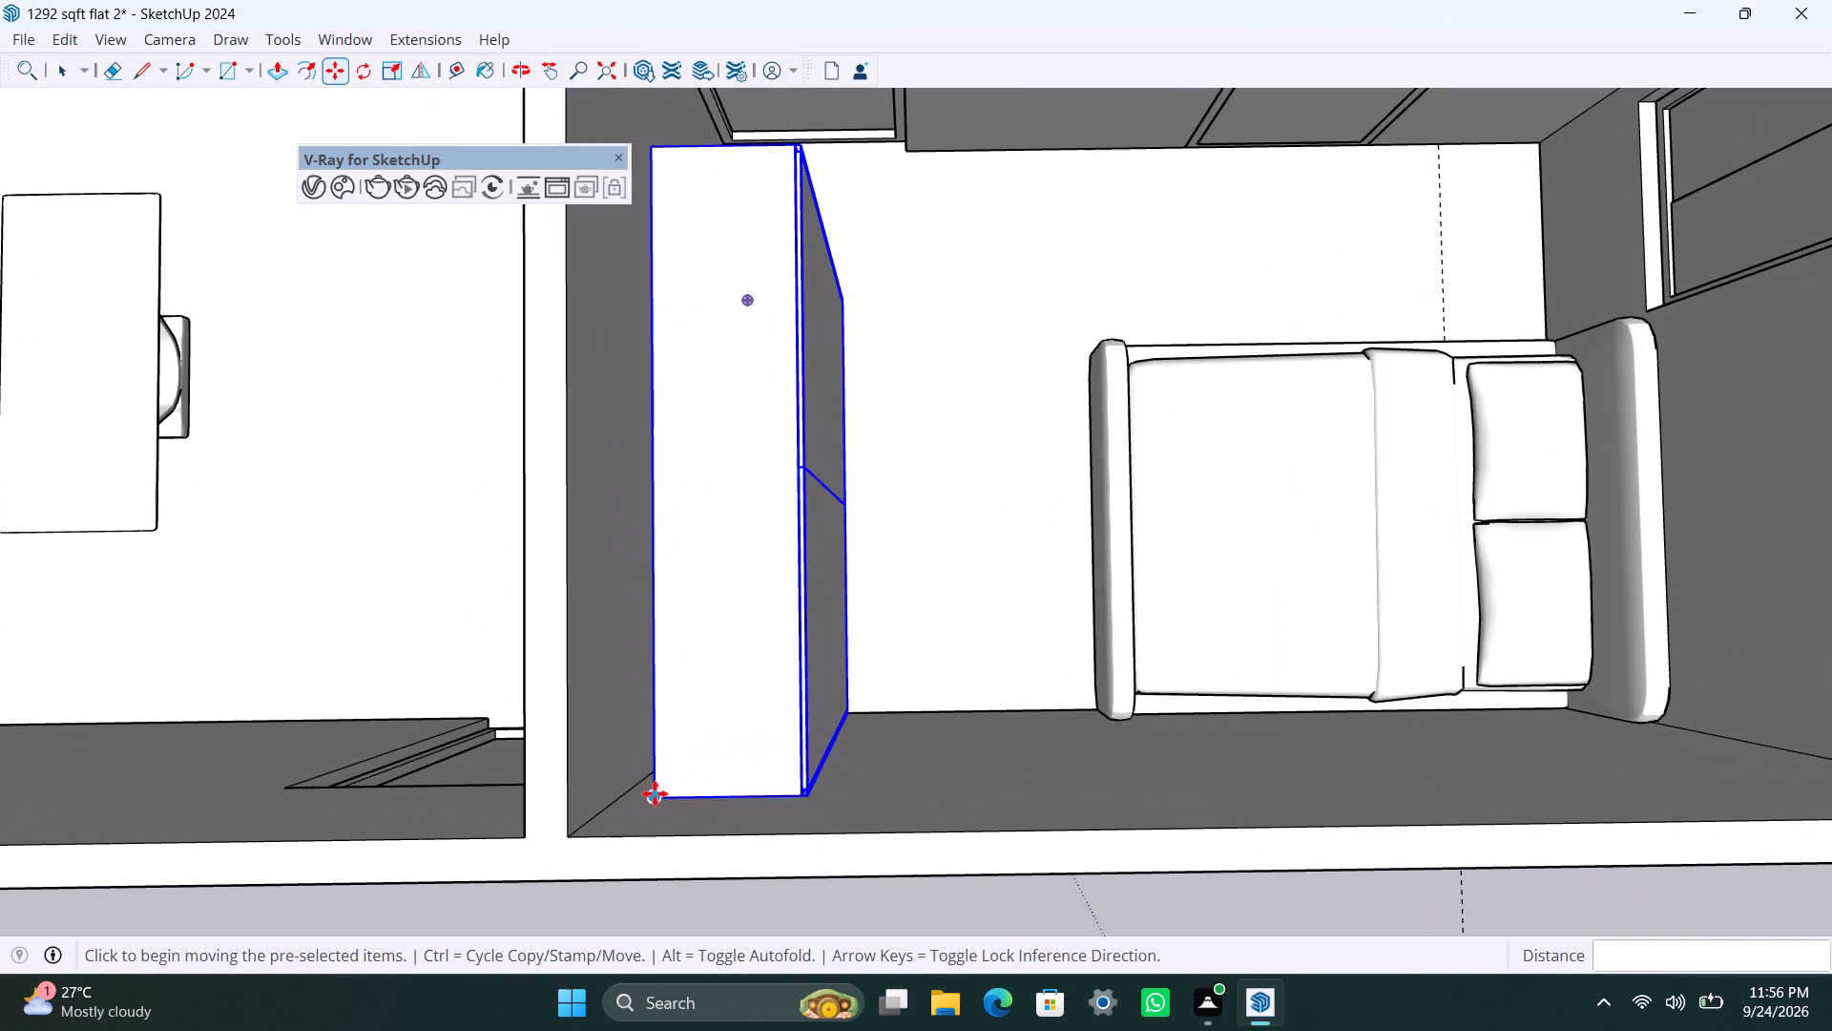
click(655, 793)
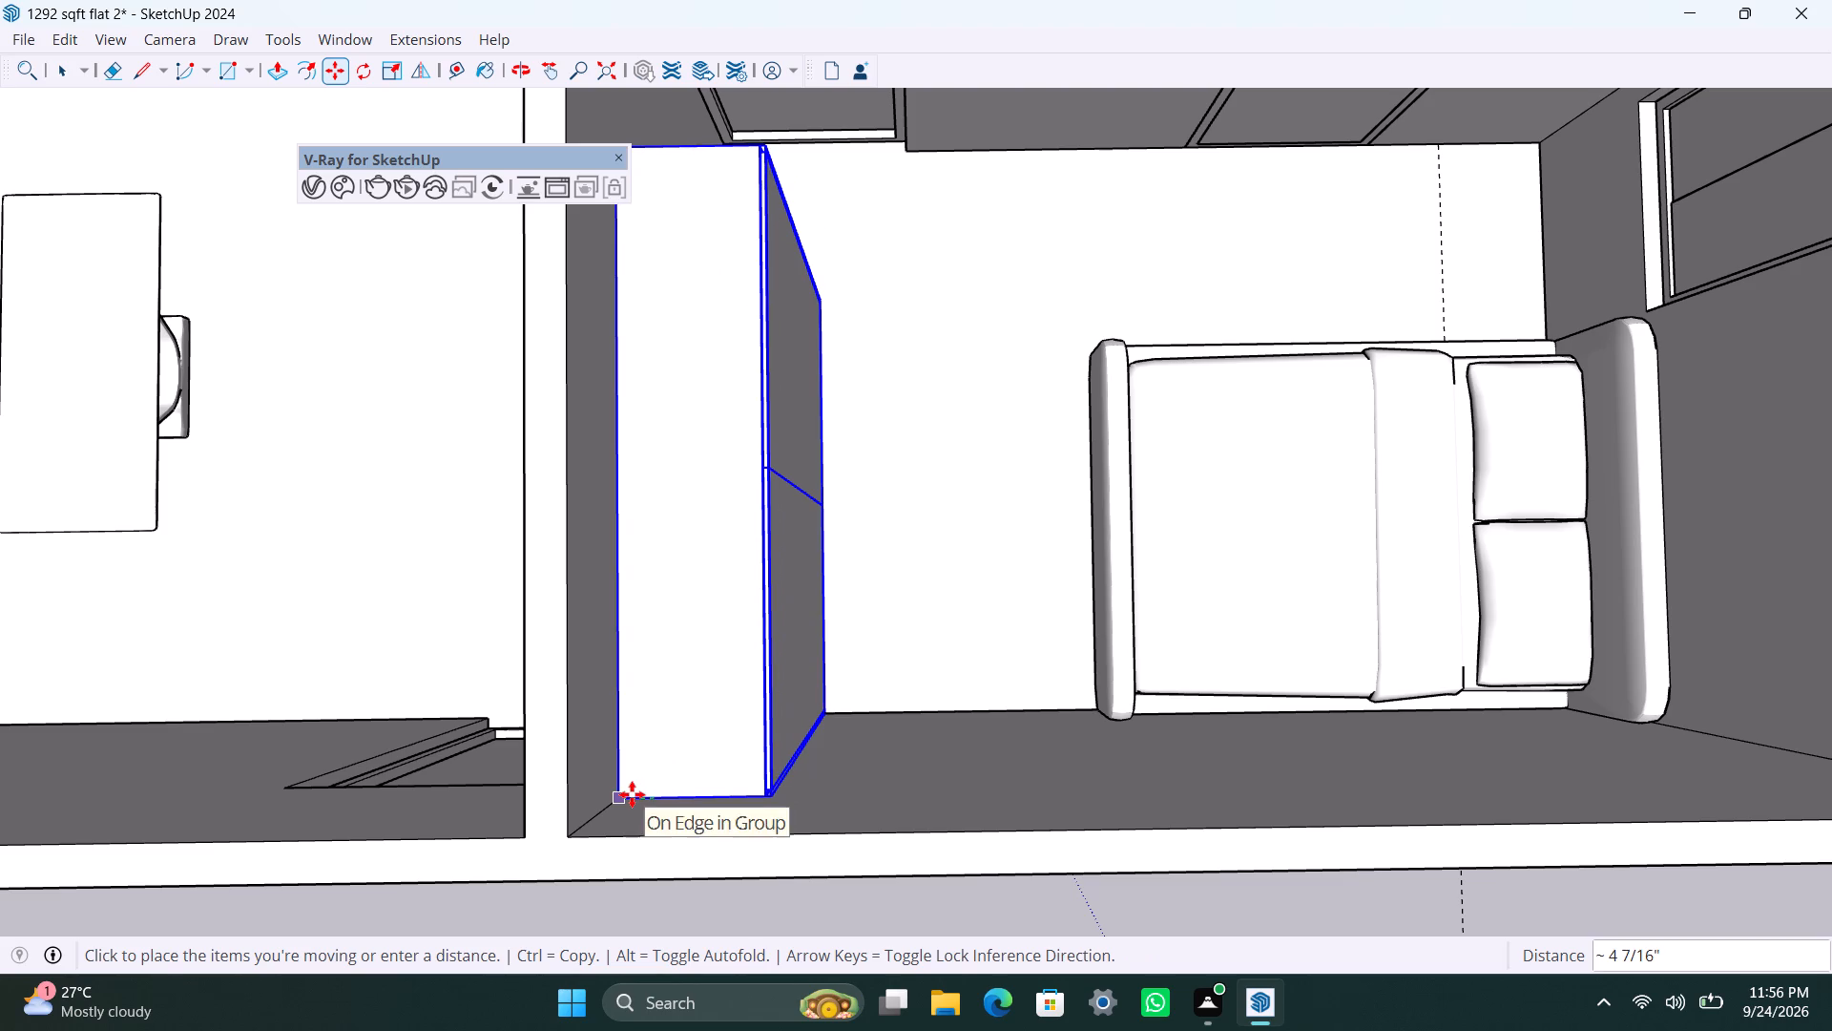
click(632, 794)
key(space)
Save the model.
scroll(866, 678, down, 4)
middle_drag(985, 715, 0, 539)
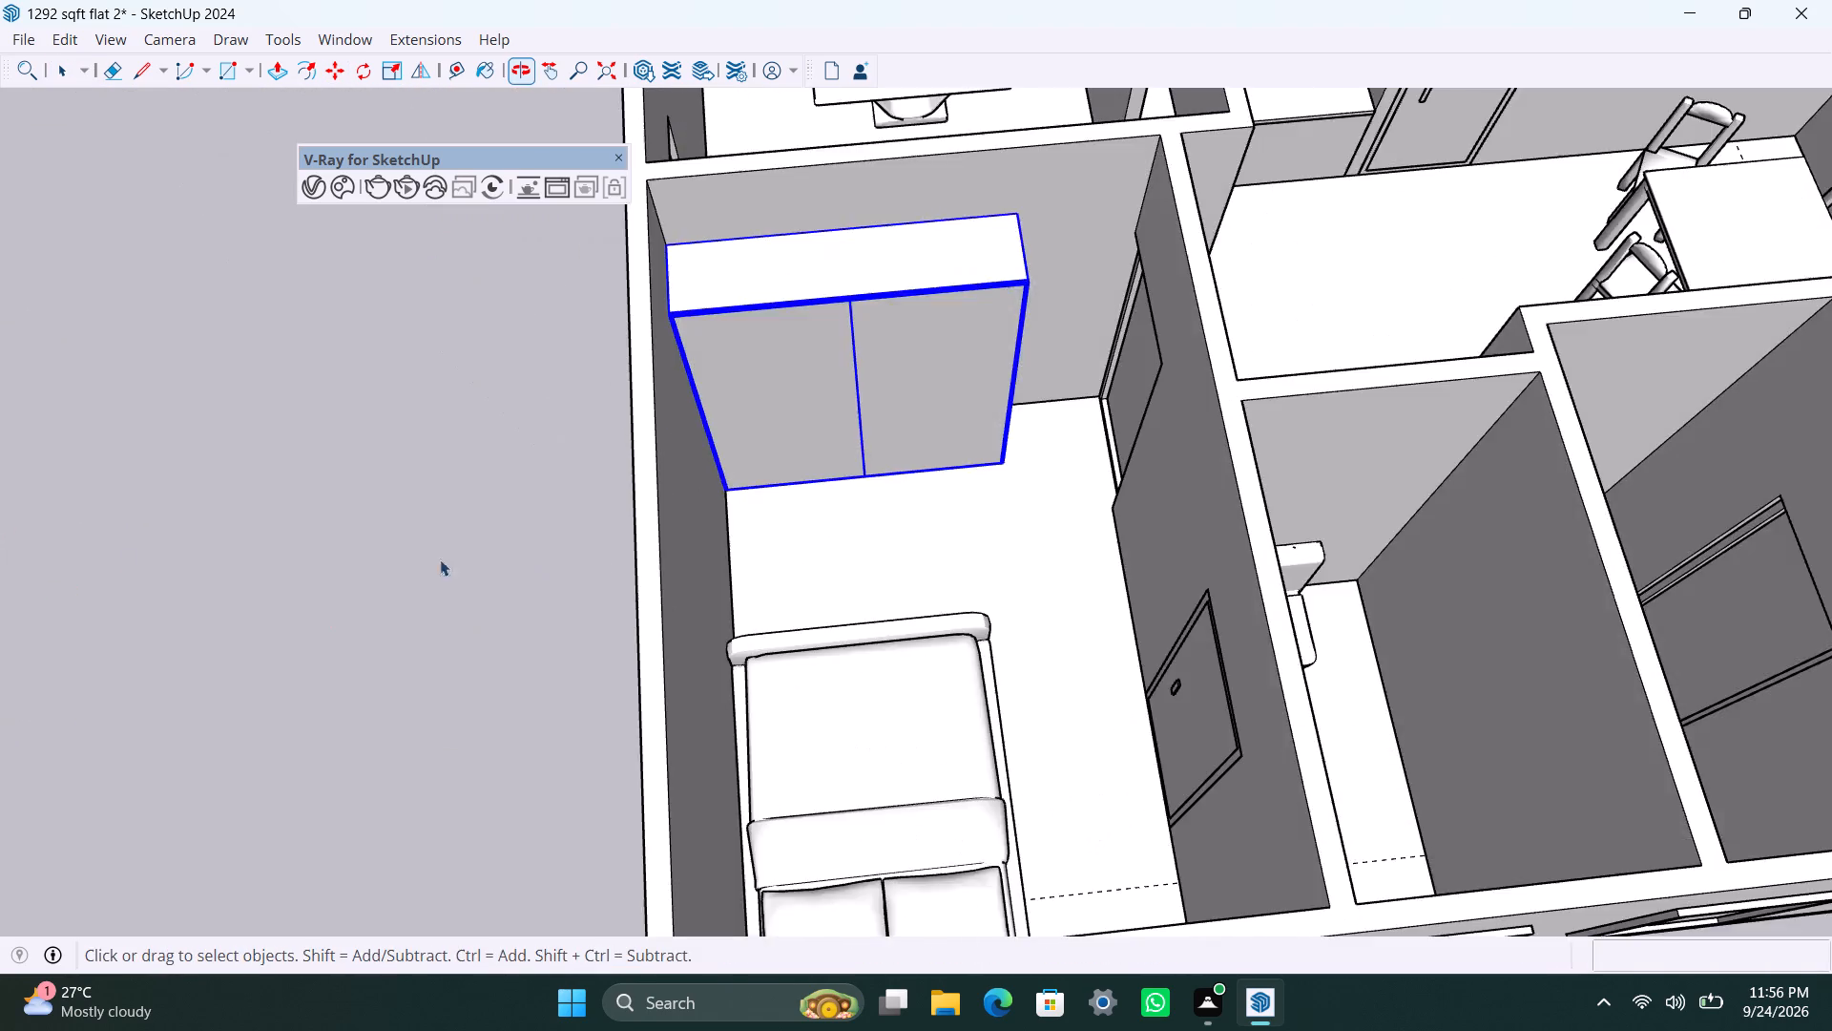
scroll(651, 535, down, 4)
middle_drag(997, 614, 924, 530)
key(ctrl+s)
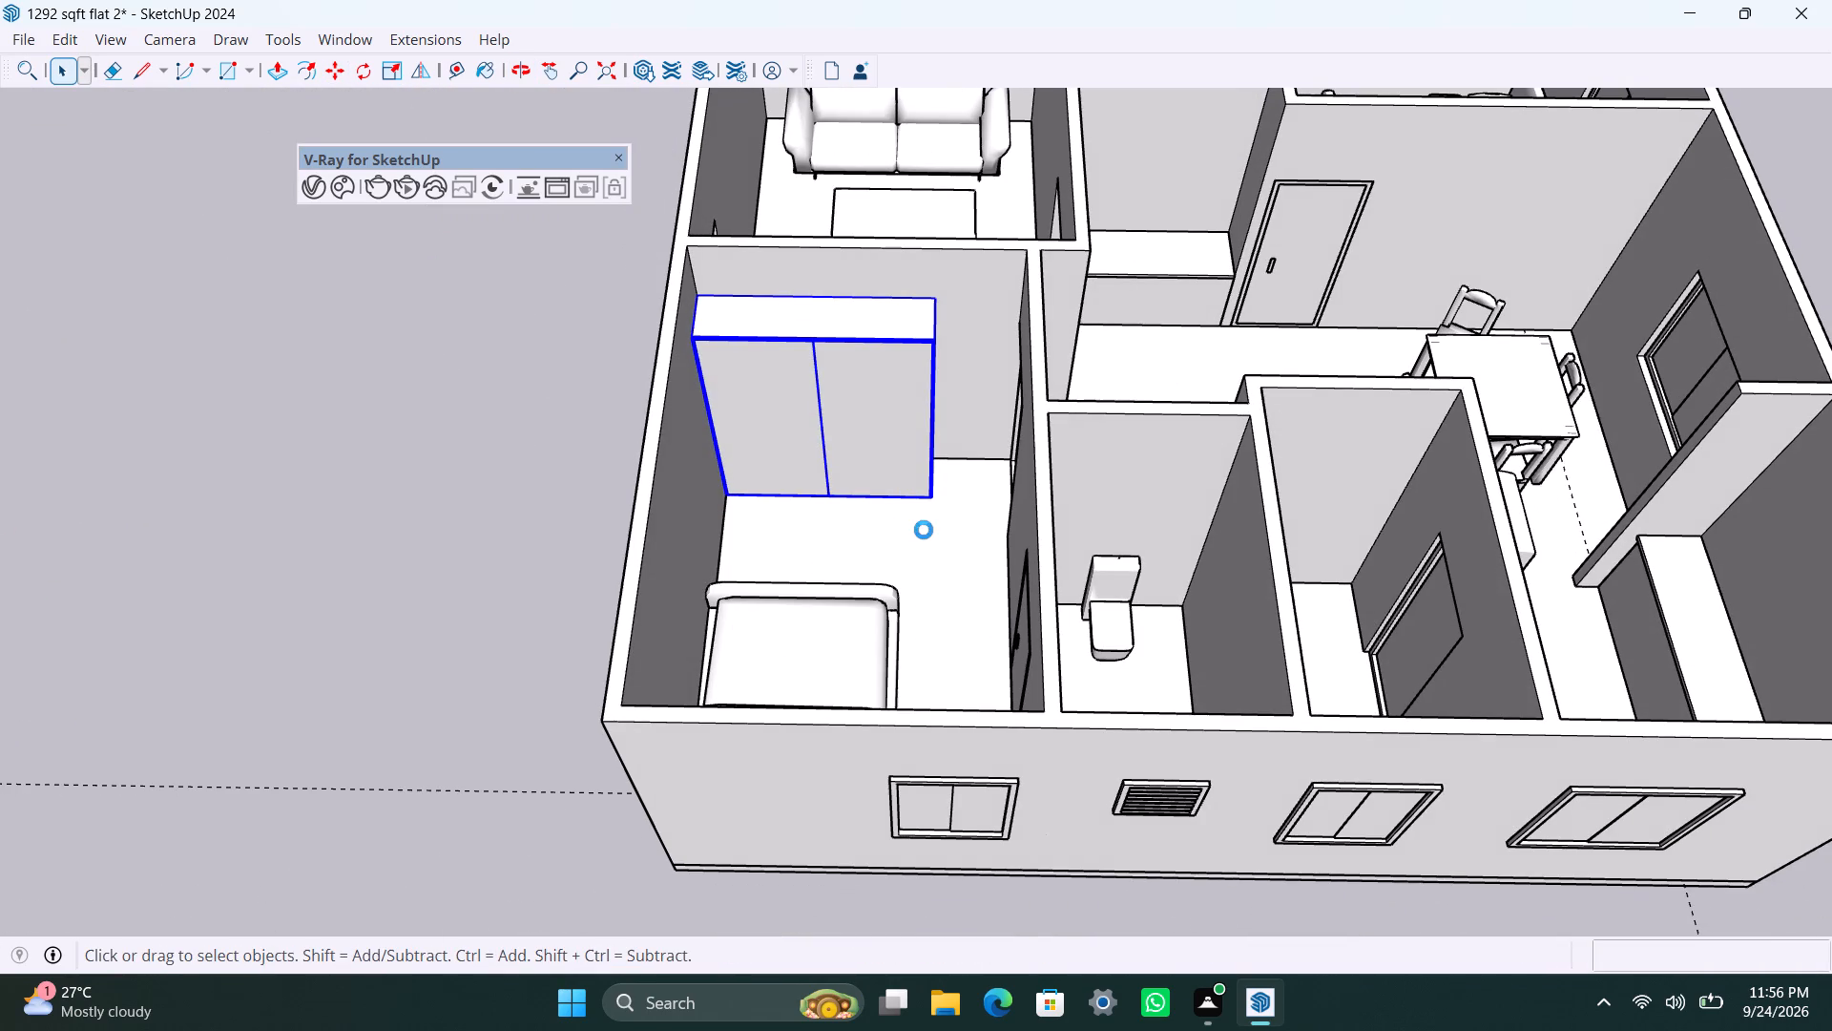
key(space)
Delete all guides from the model and clear the selection.
scroll(907, 543, down, 11)
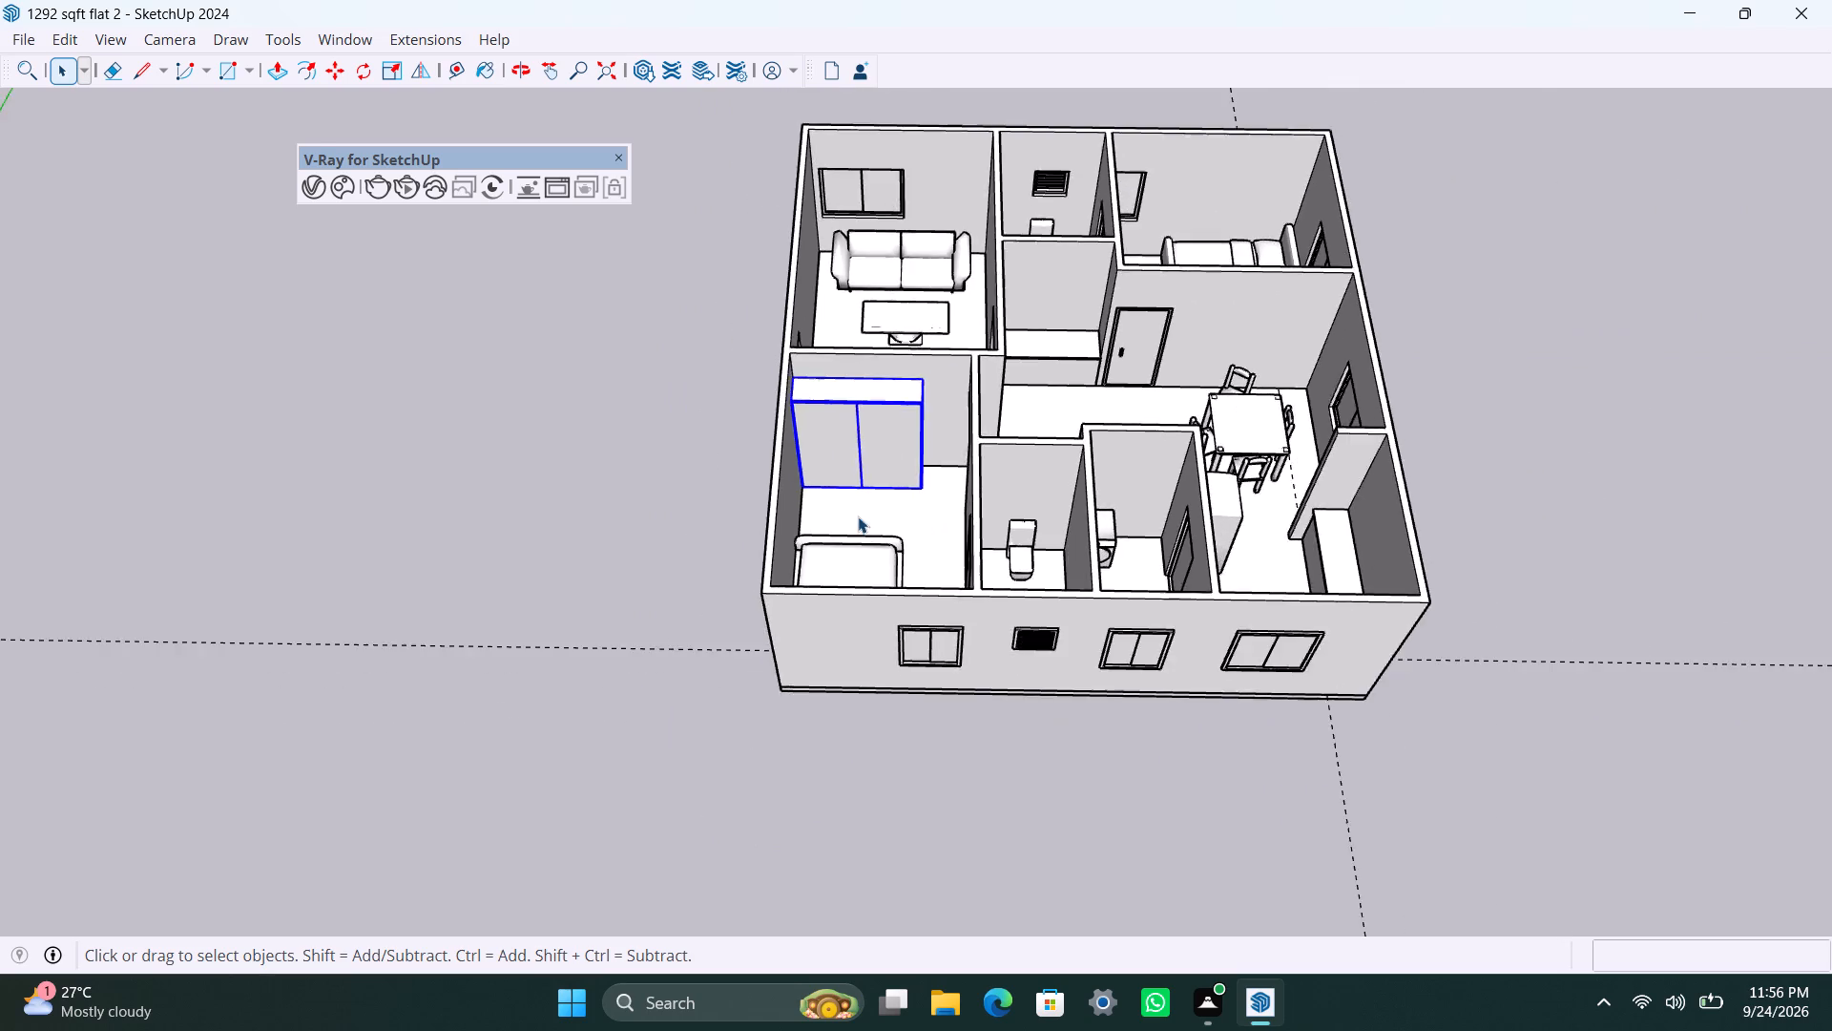
scroll(858, 516, down, 3)
click(70, 31)
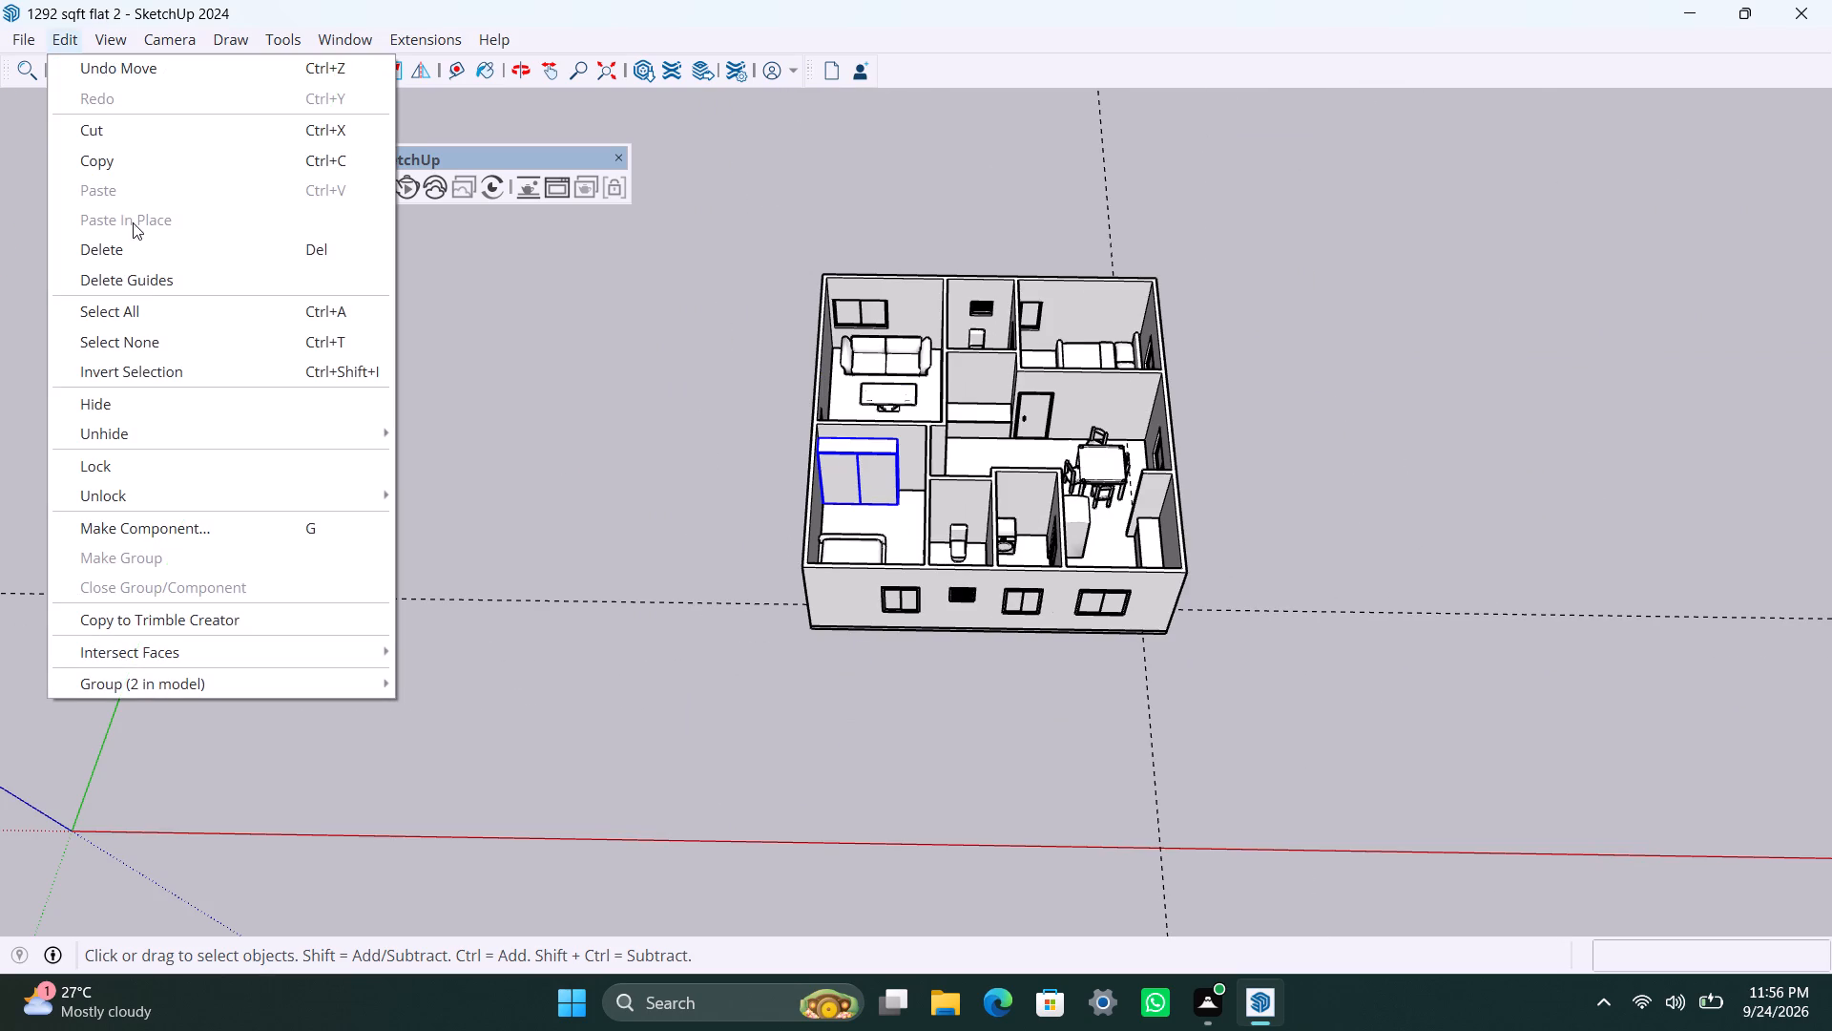
click(145, 285)
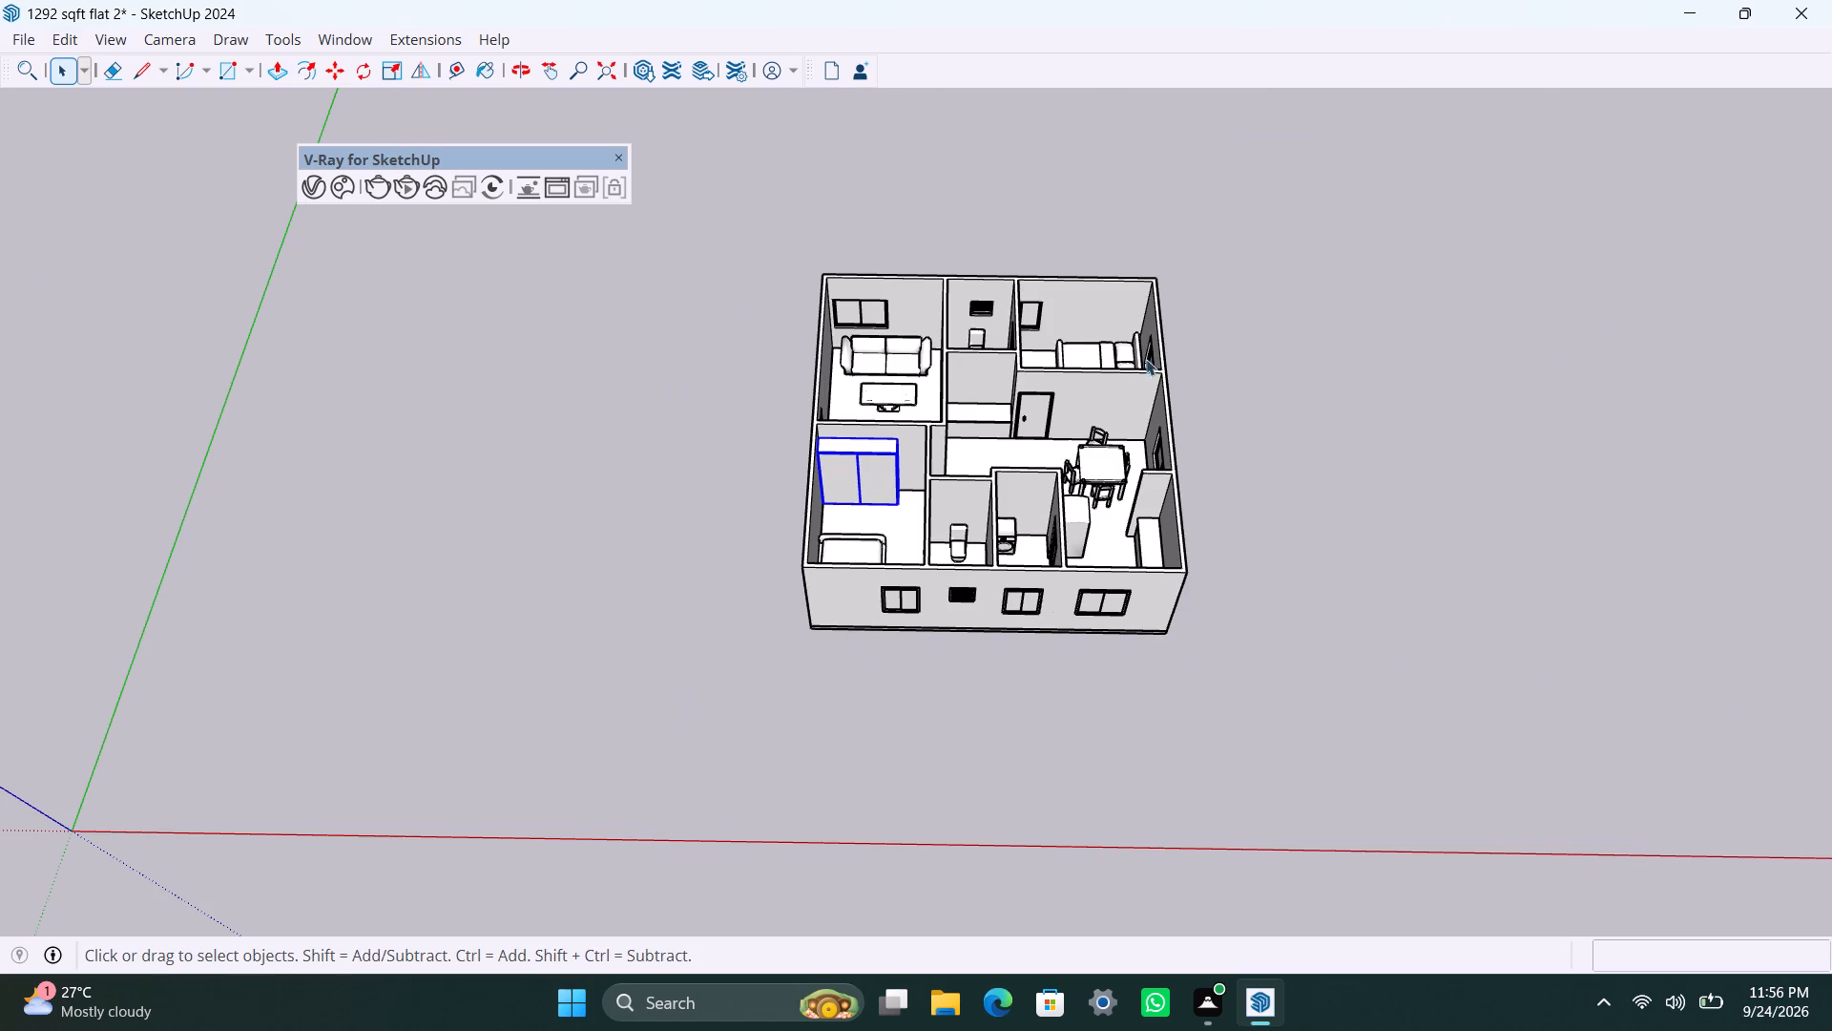
click(1265, 468)
In the V-Ray Asset Editor, permanently delete the Teddy materials from Teddy_BookCover through Teddy_SkinShadow.
scroll(996, 483, up, 2)
middle_drag(896, 498, 884, 716)
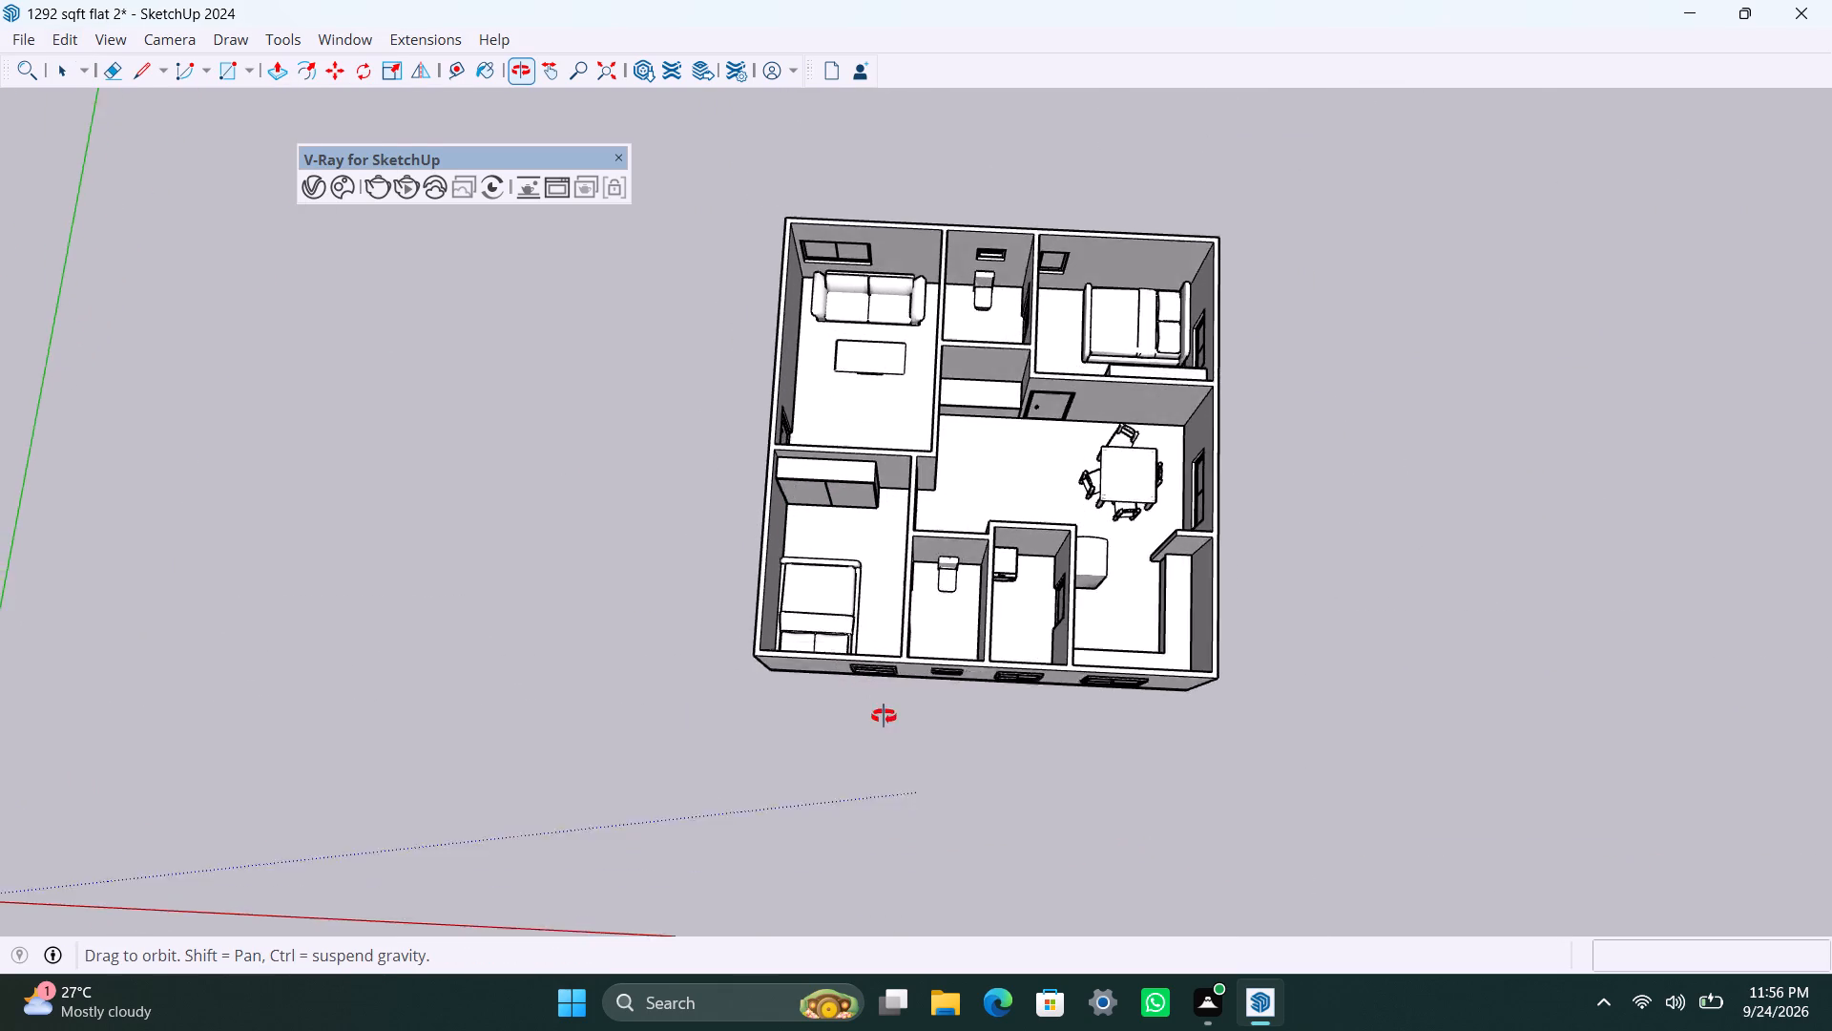
middle_drag(884, 716, 921, 727)
scroll(539, 322, up, 1)
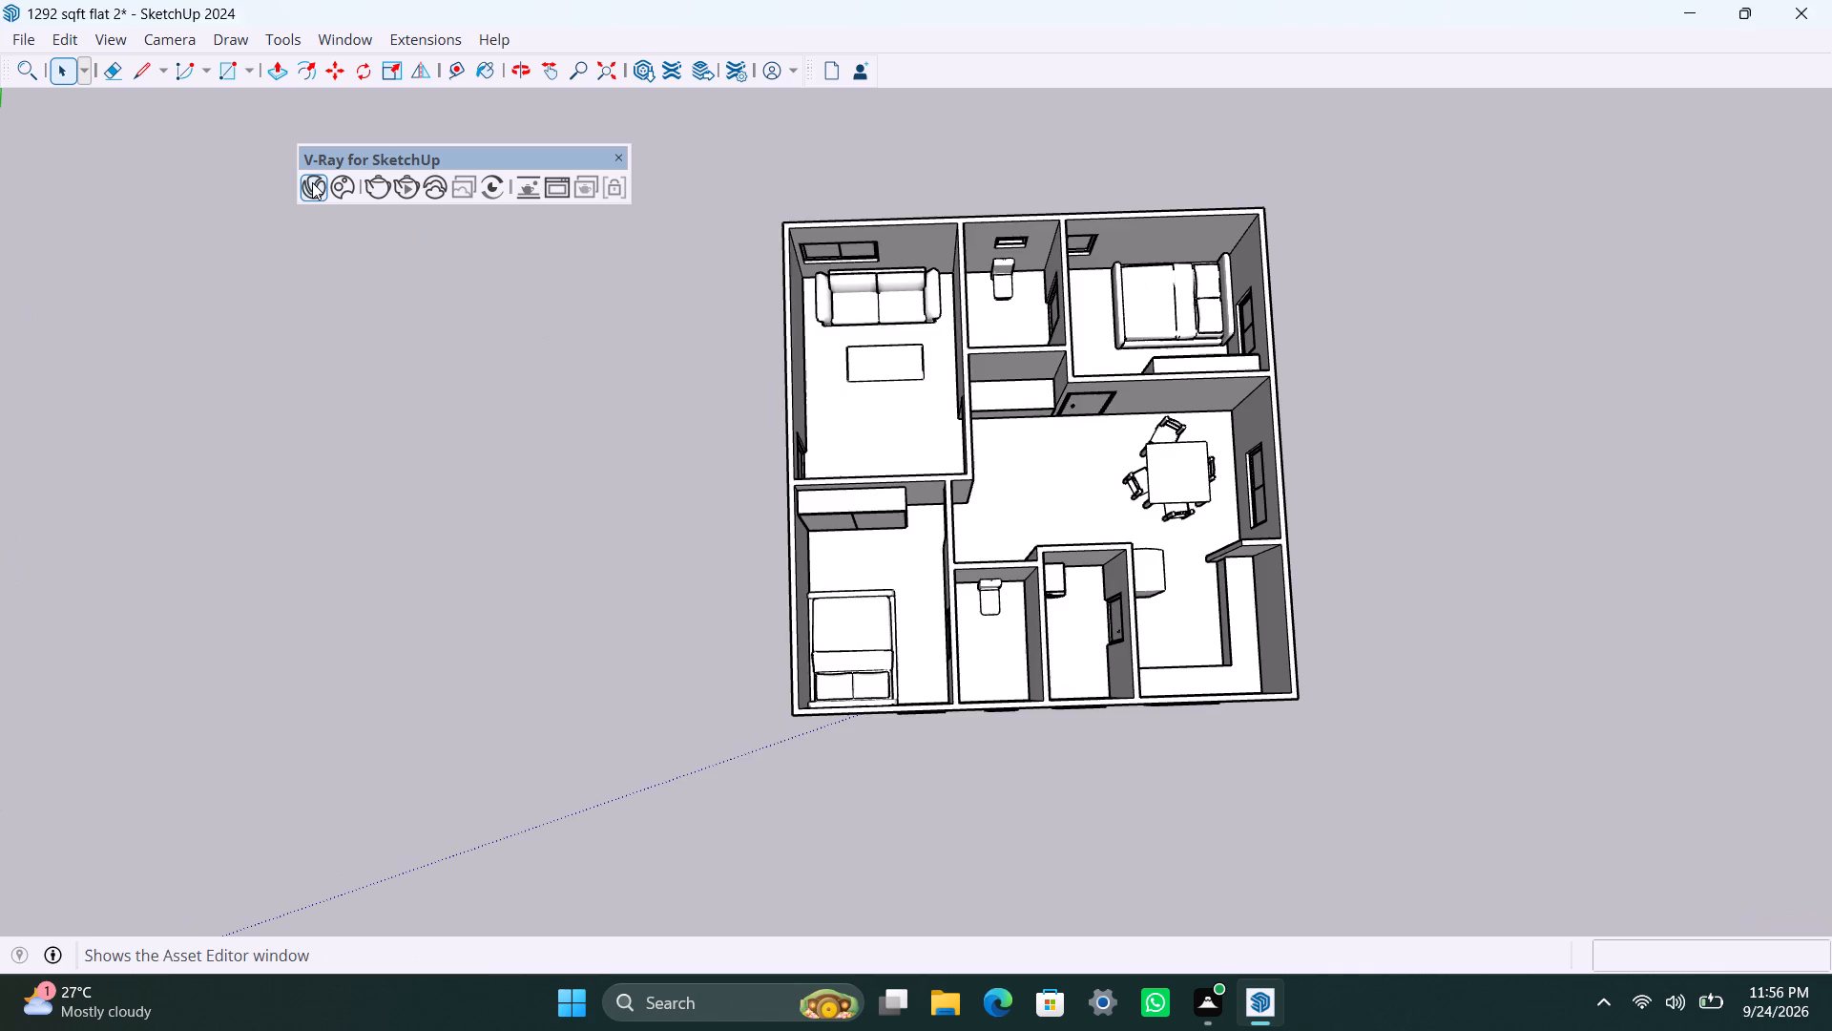
click(312, 182)
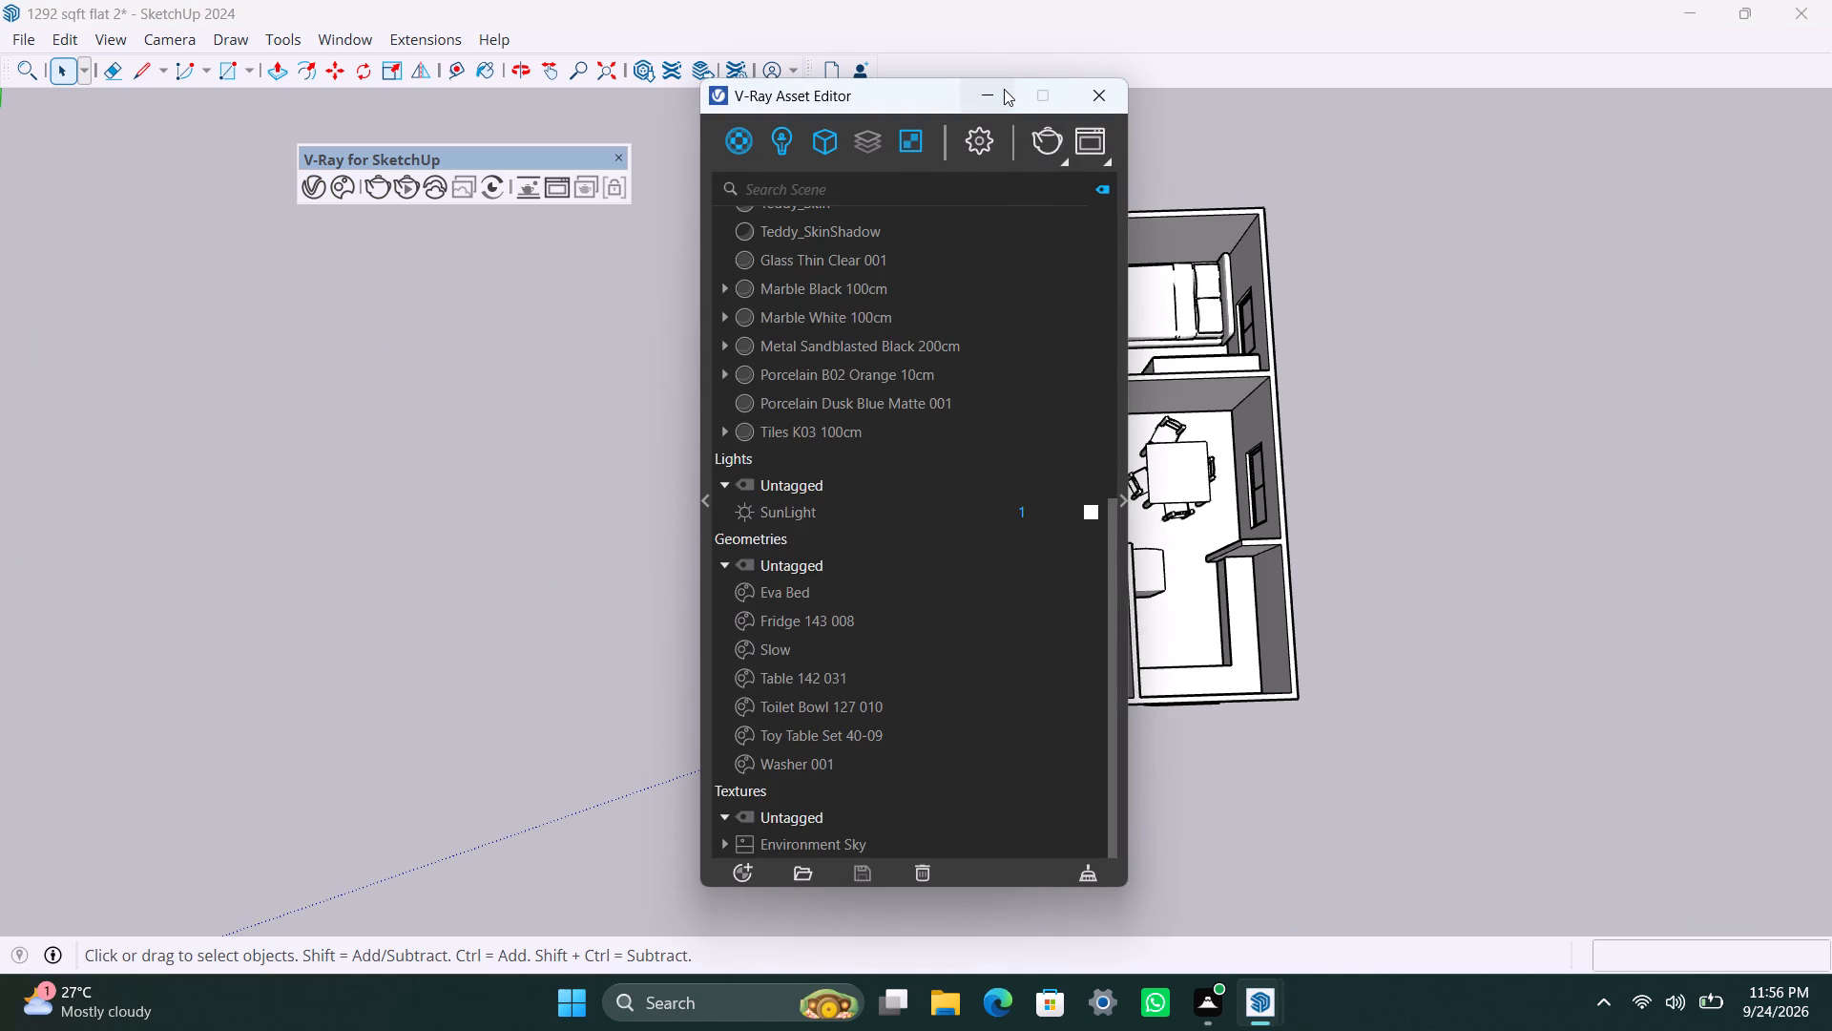
scroll(901, 385, up, 7)
scroll(860, 513, up, 1)
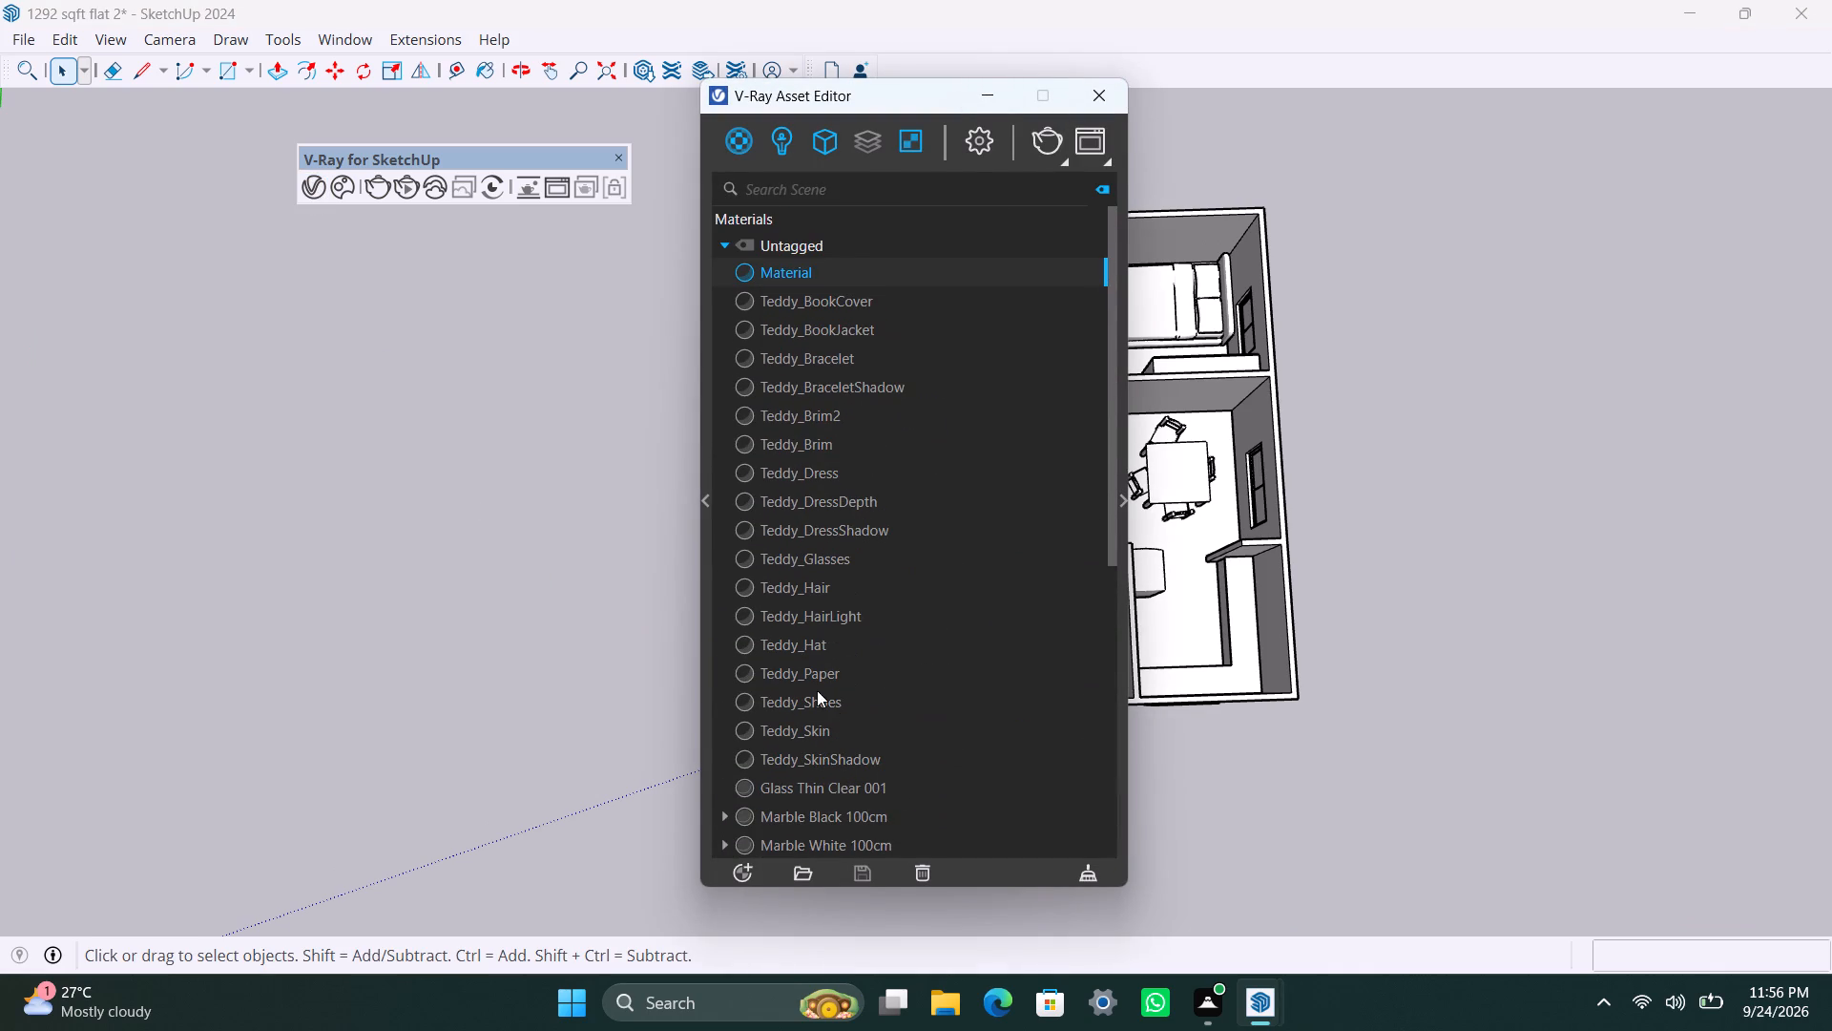
click(811, 303)
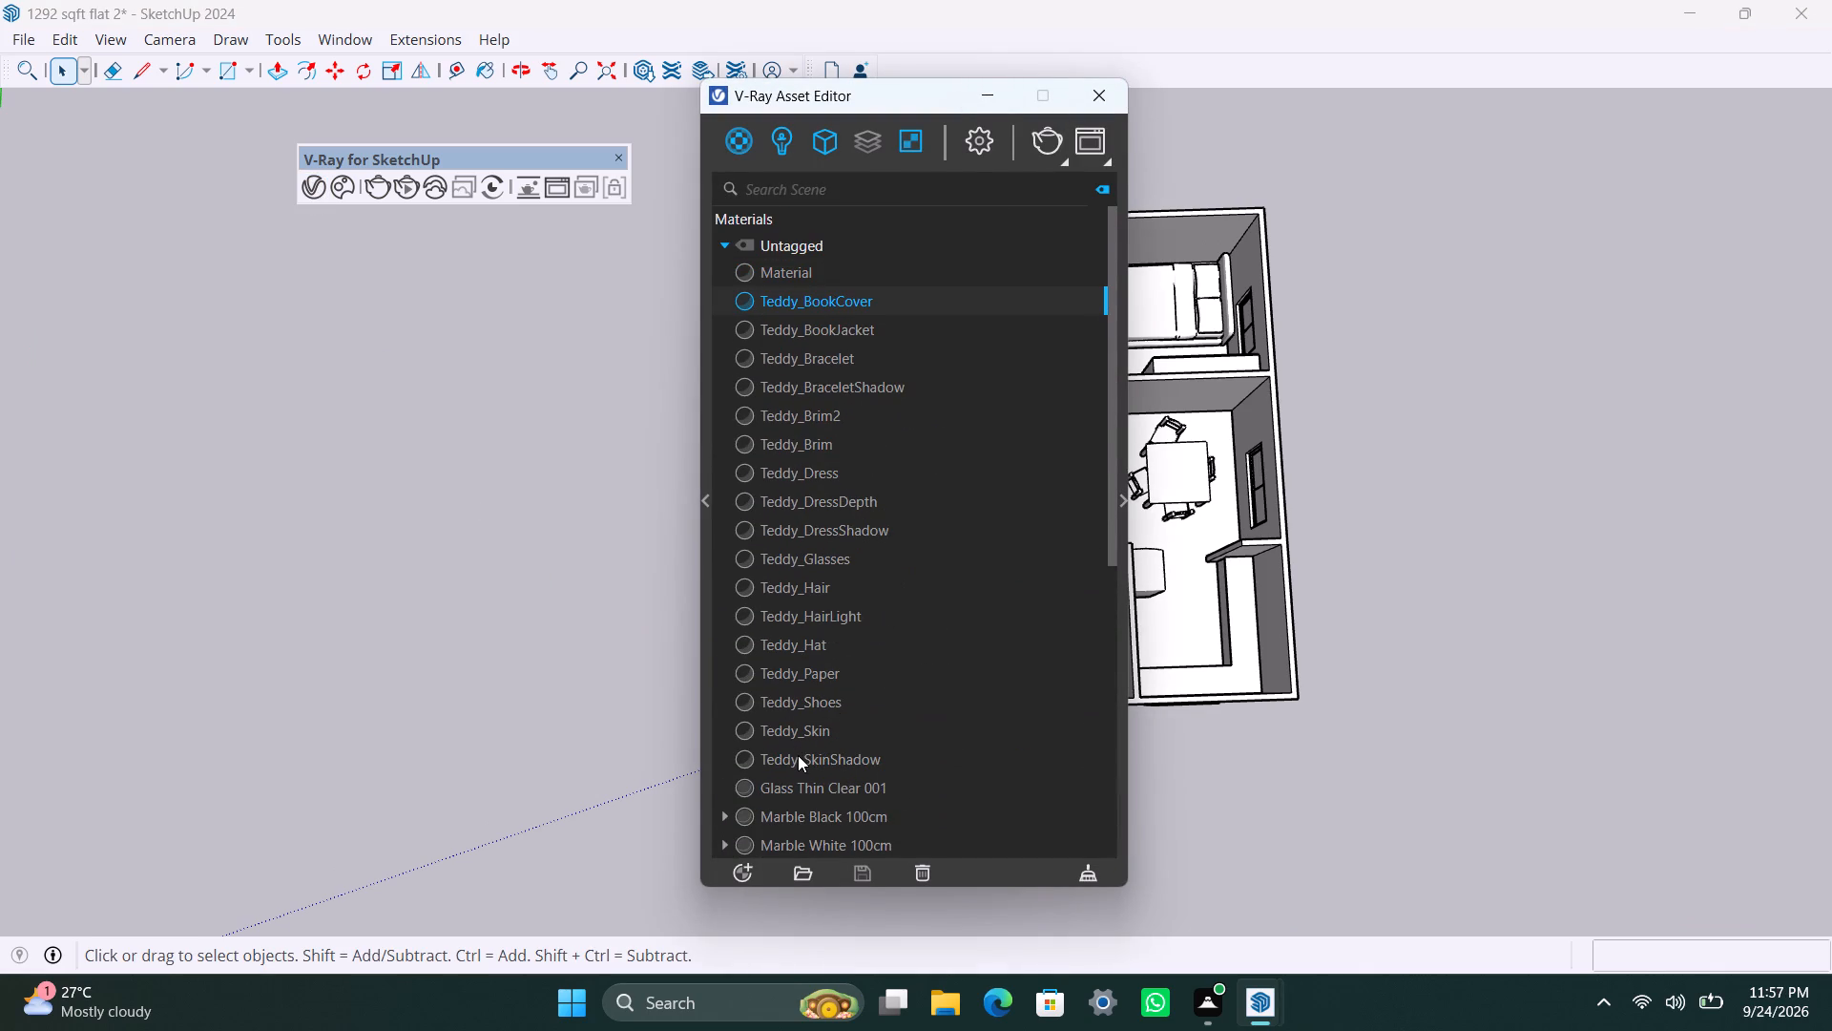
shift+click(799, 755)
click(912, 867)
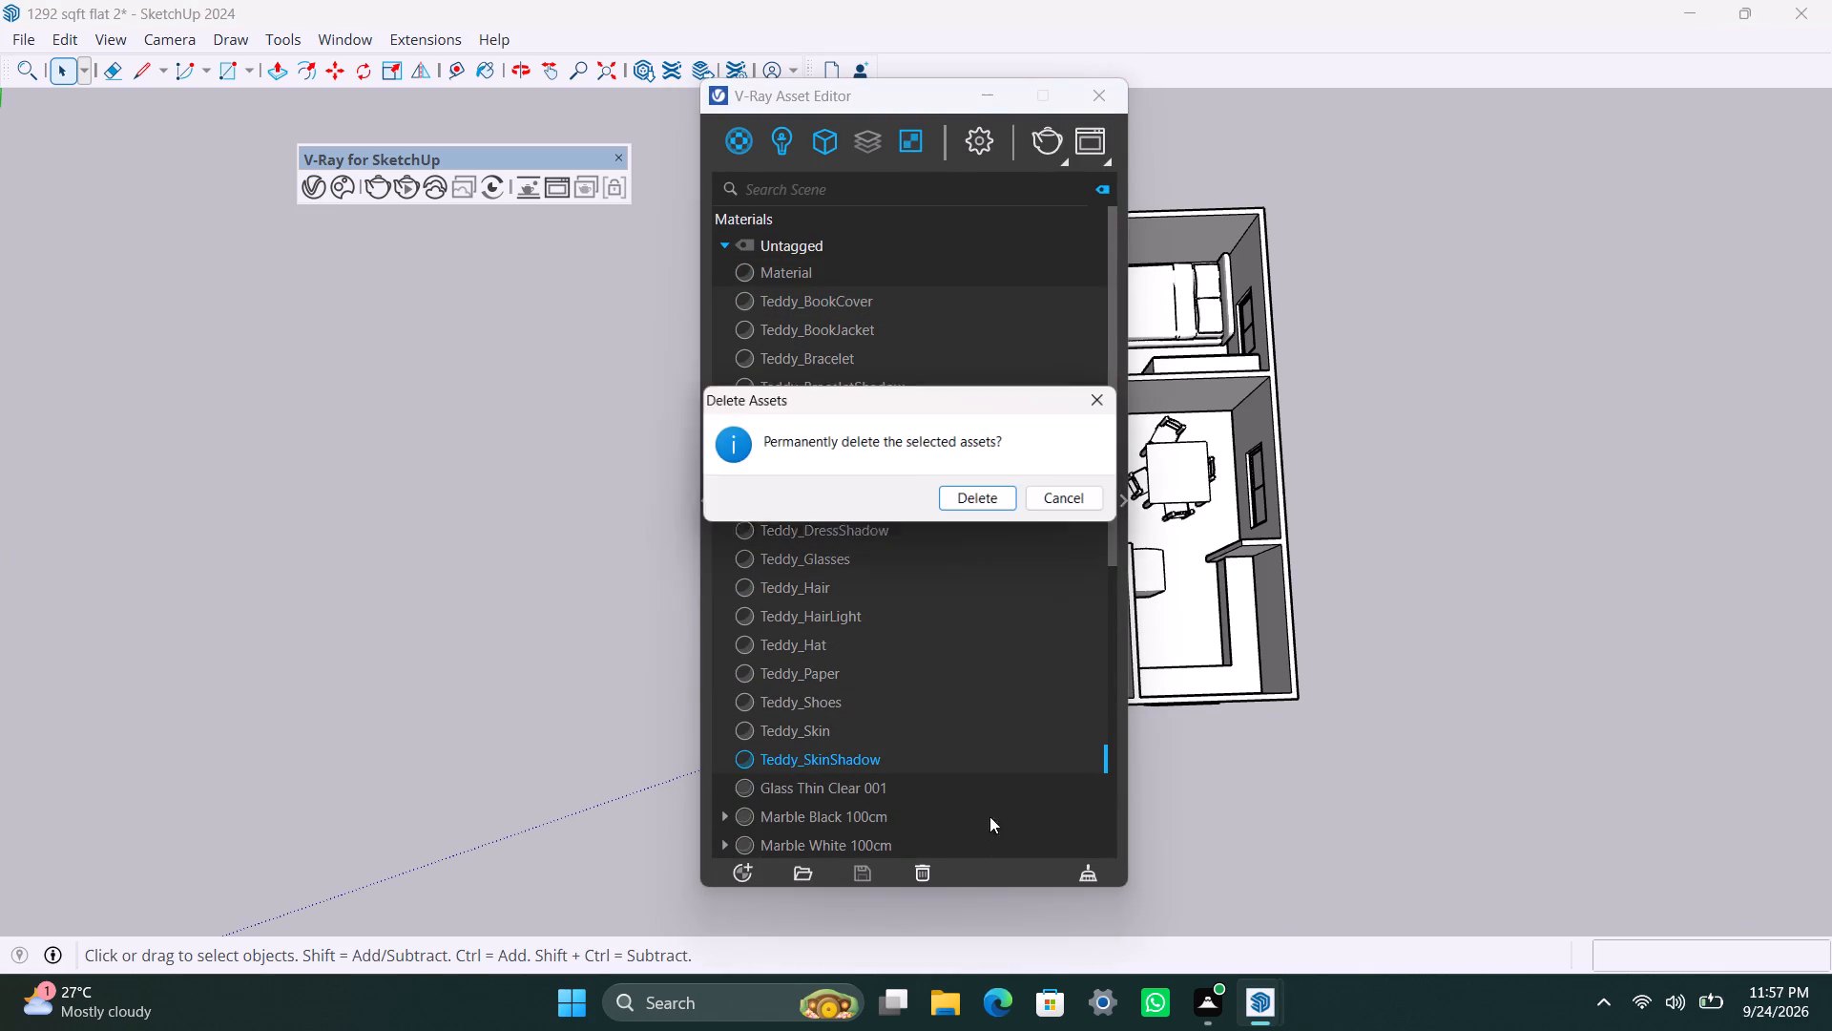
click(984, 497)
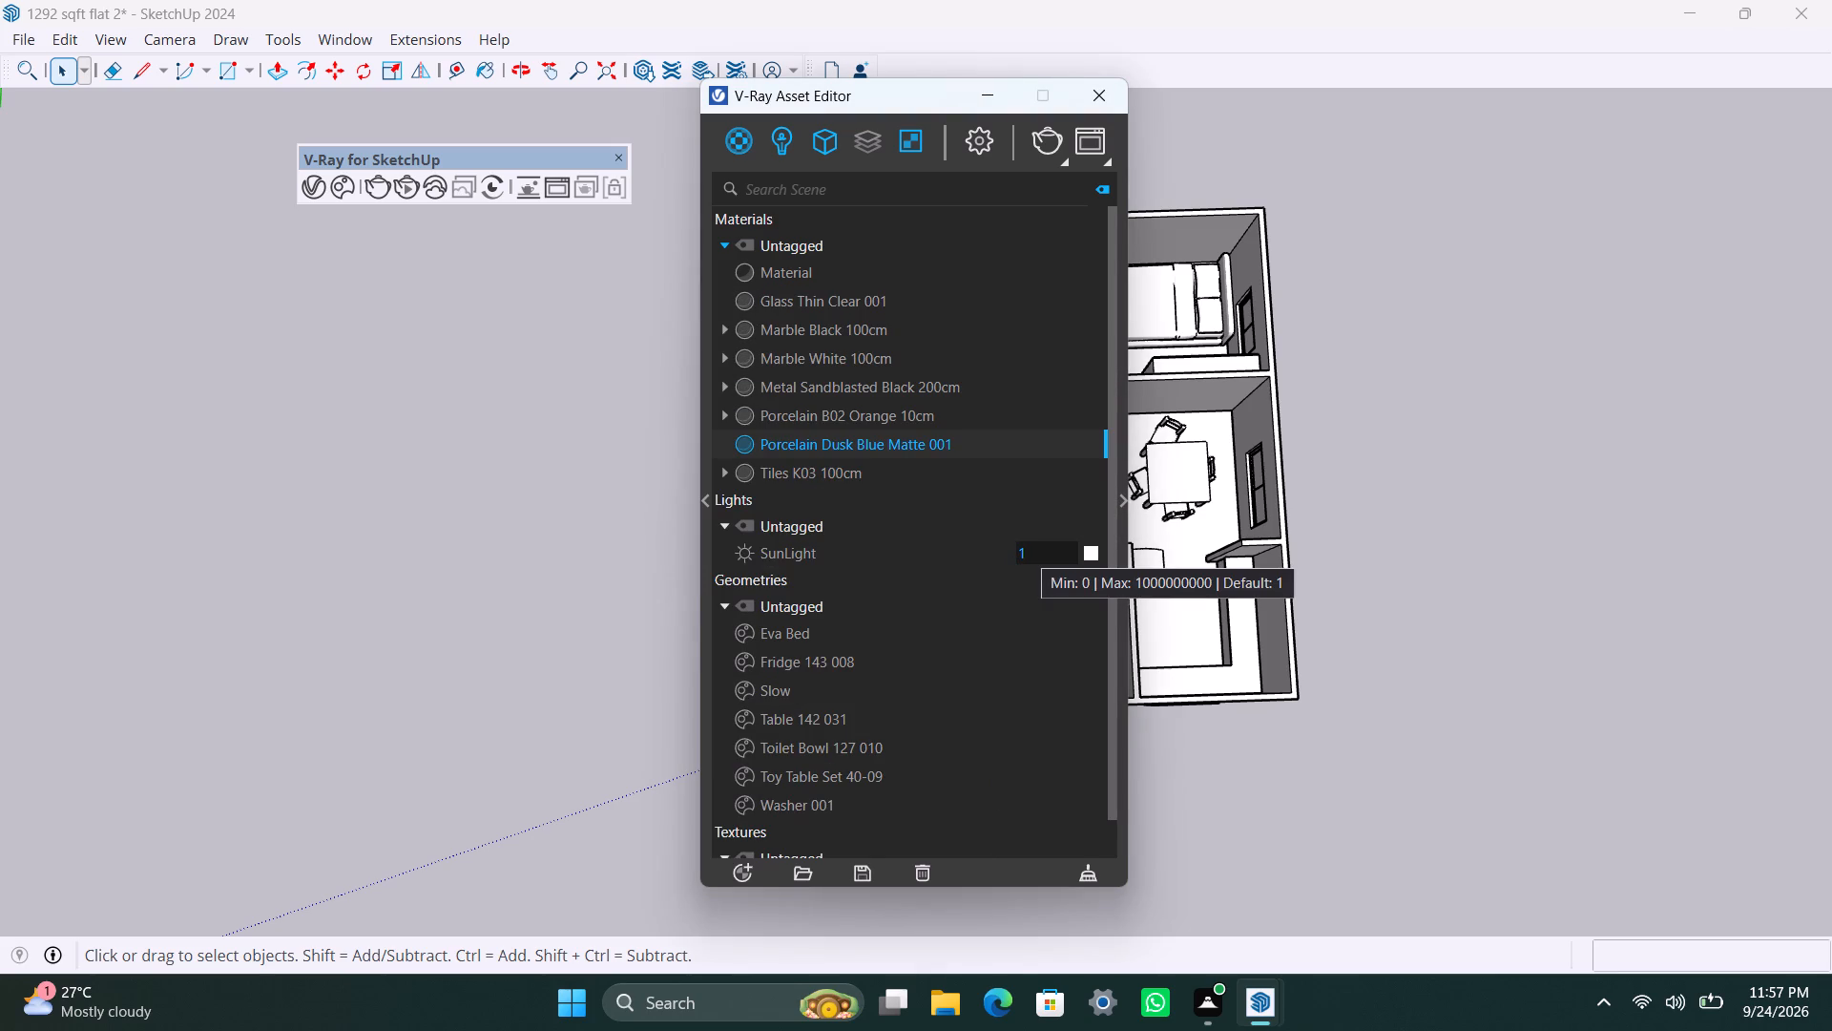
Apply Metal Sandblasted Black 200cm to the outer frame of the window in the wardrobe bedroom's exterior wall.
scroll(1274, 585, down, 3)
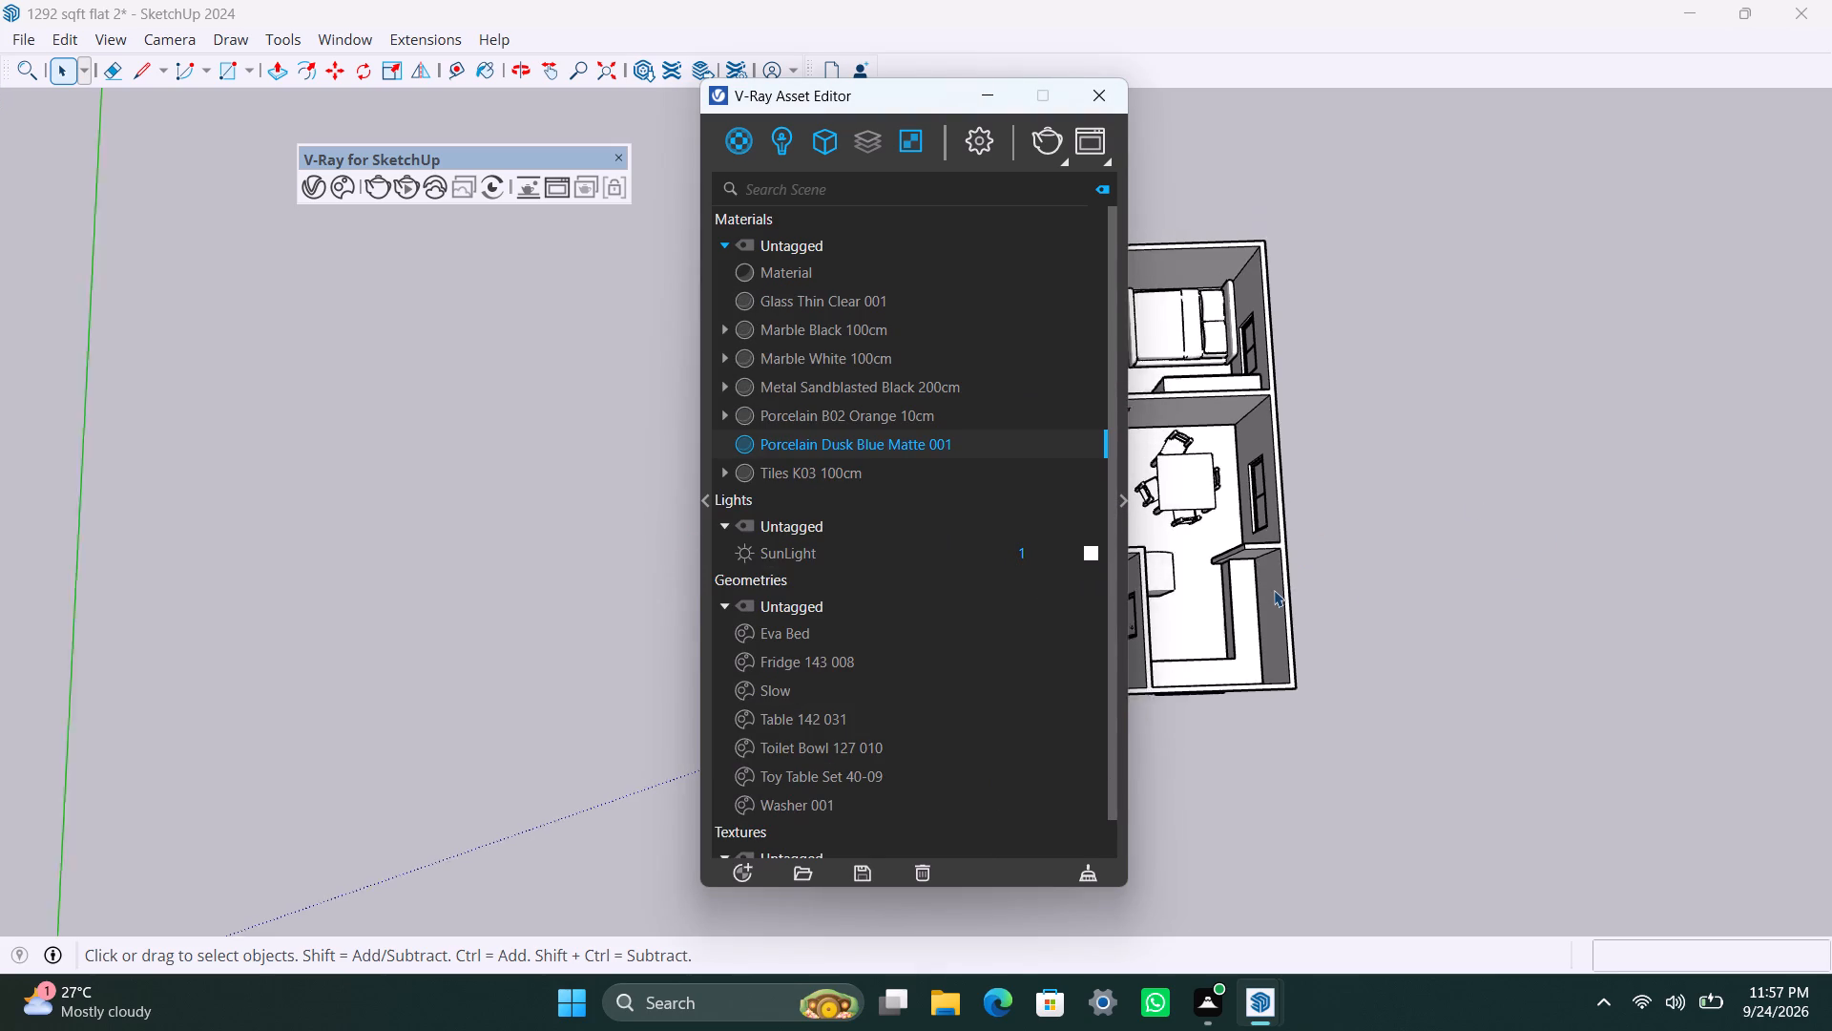
shift+middle_drag(1276, 615, 600, 555)
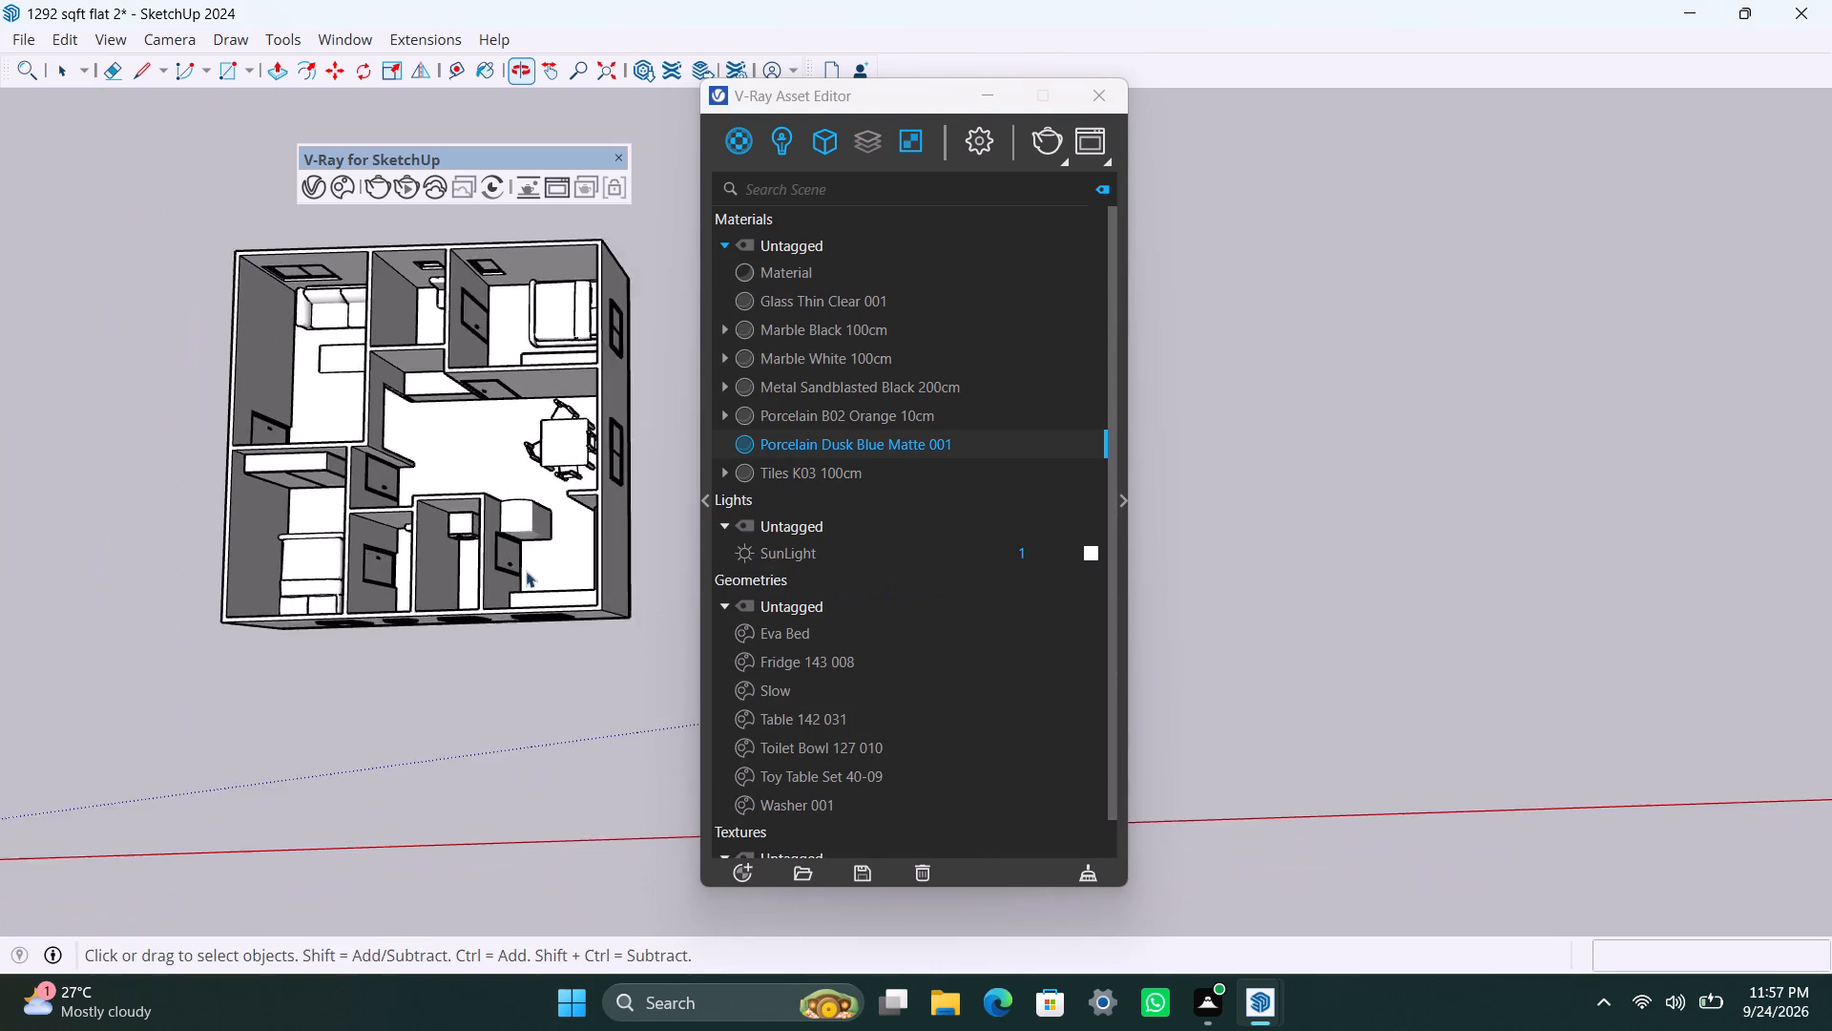
scroll(516, 585, up, 4)
middle_drag(374, 645, 430, 211)
scroll(236, 618, up, 3)
middle_drag(220, 622, 402, 631)
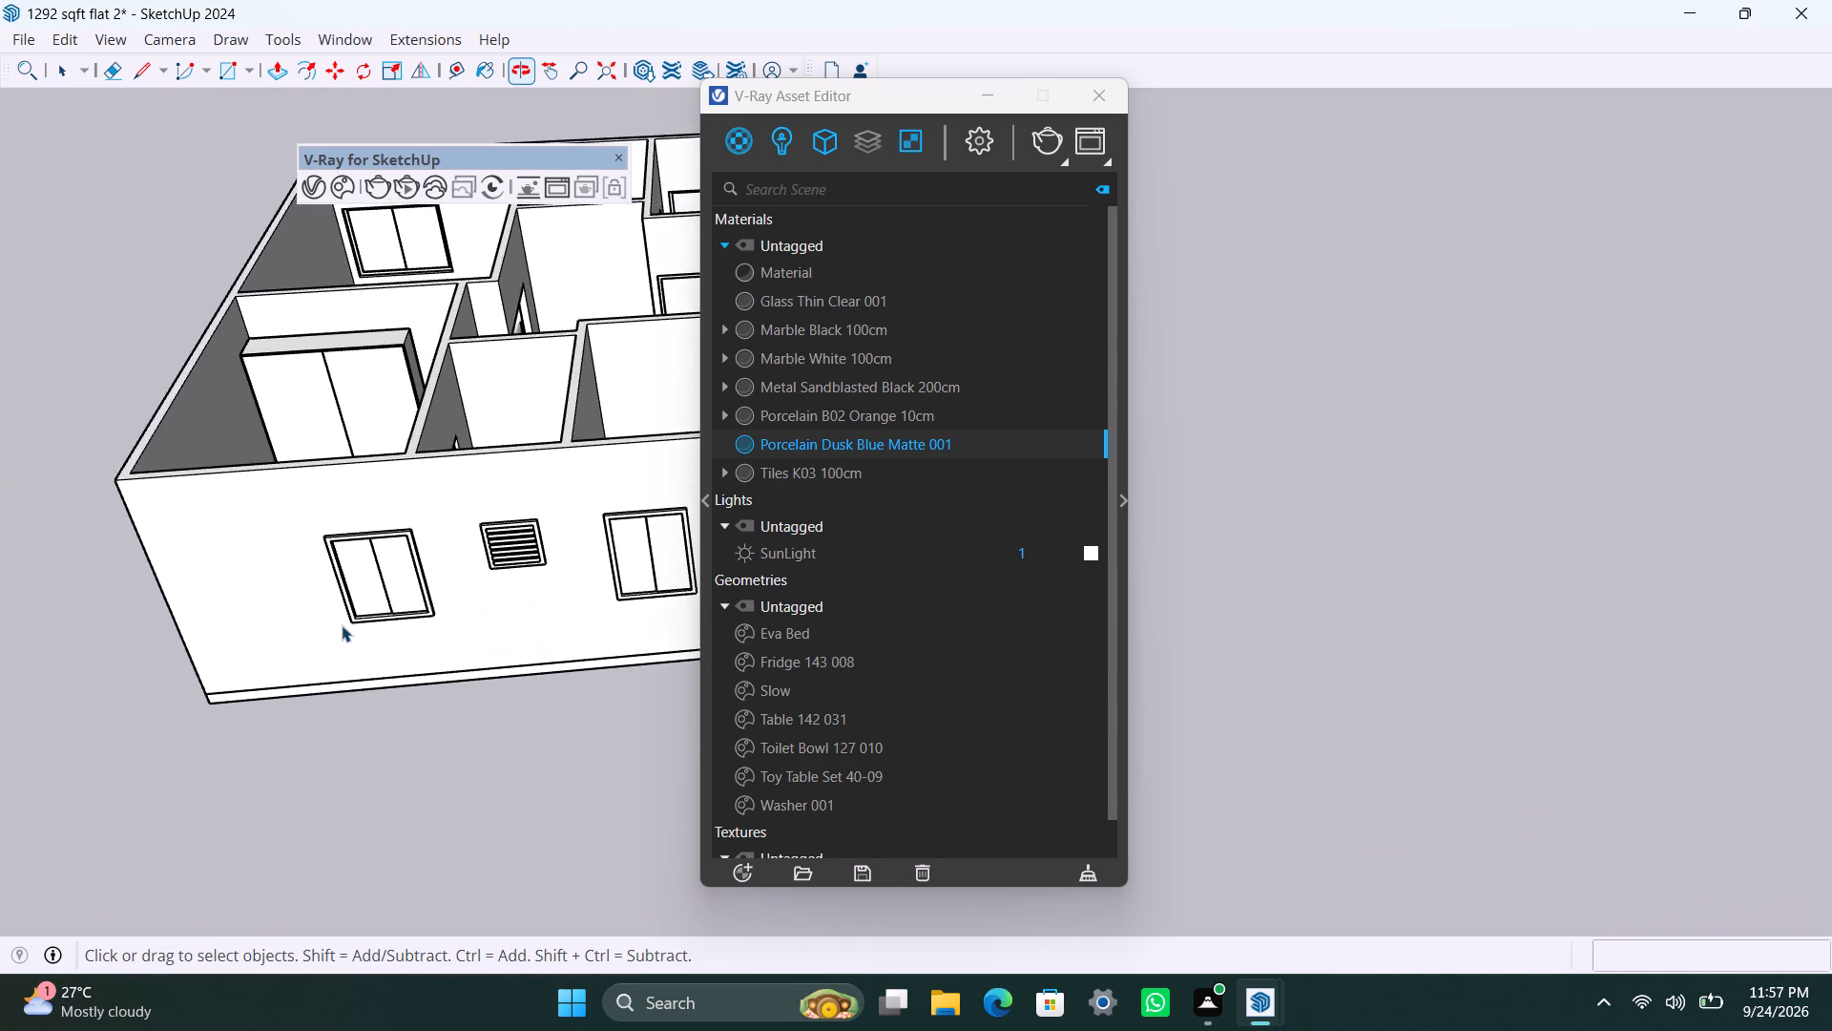
scroll(343, 621, up, 9)
triple_click(336, 563)
click(336, 562)
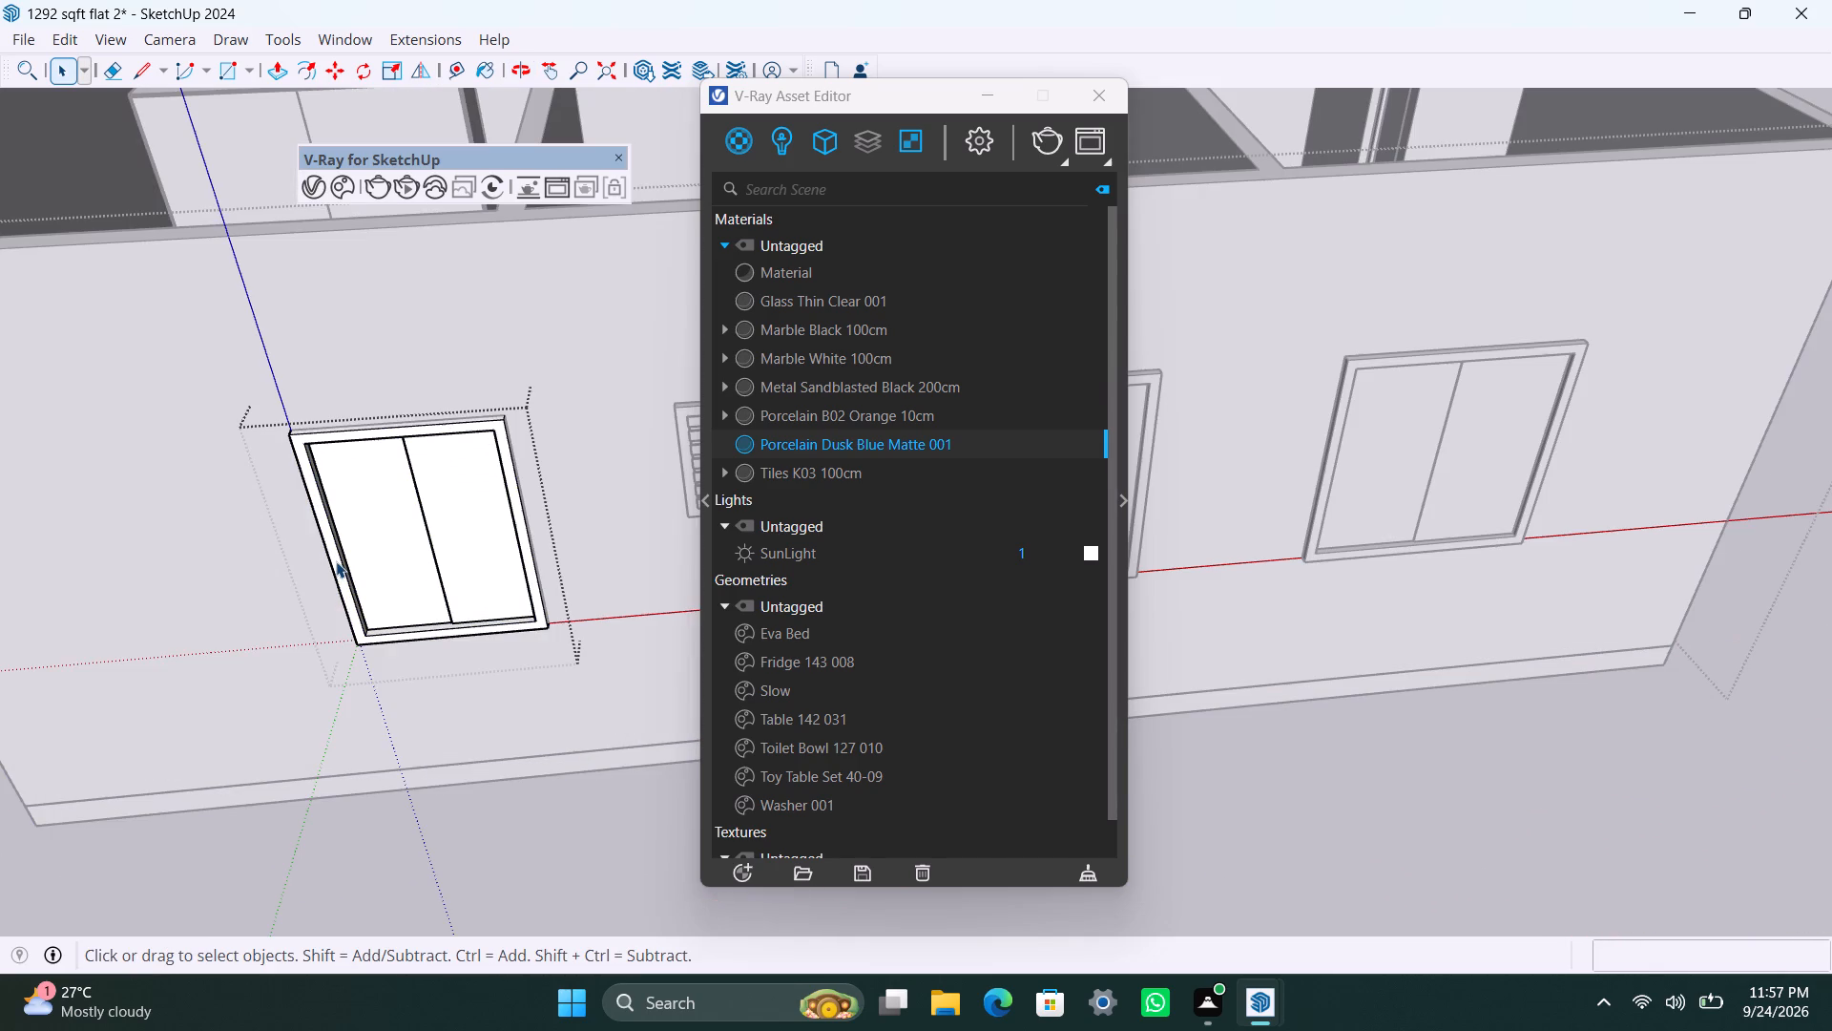
click(337, 561)
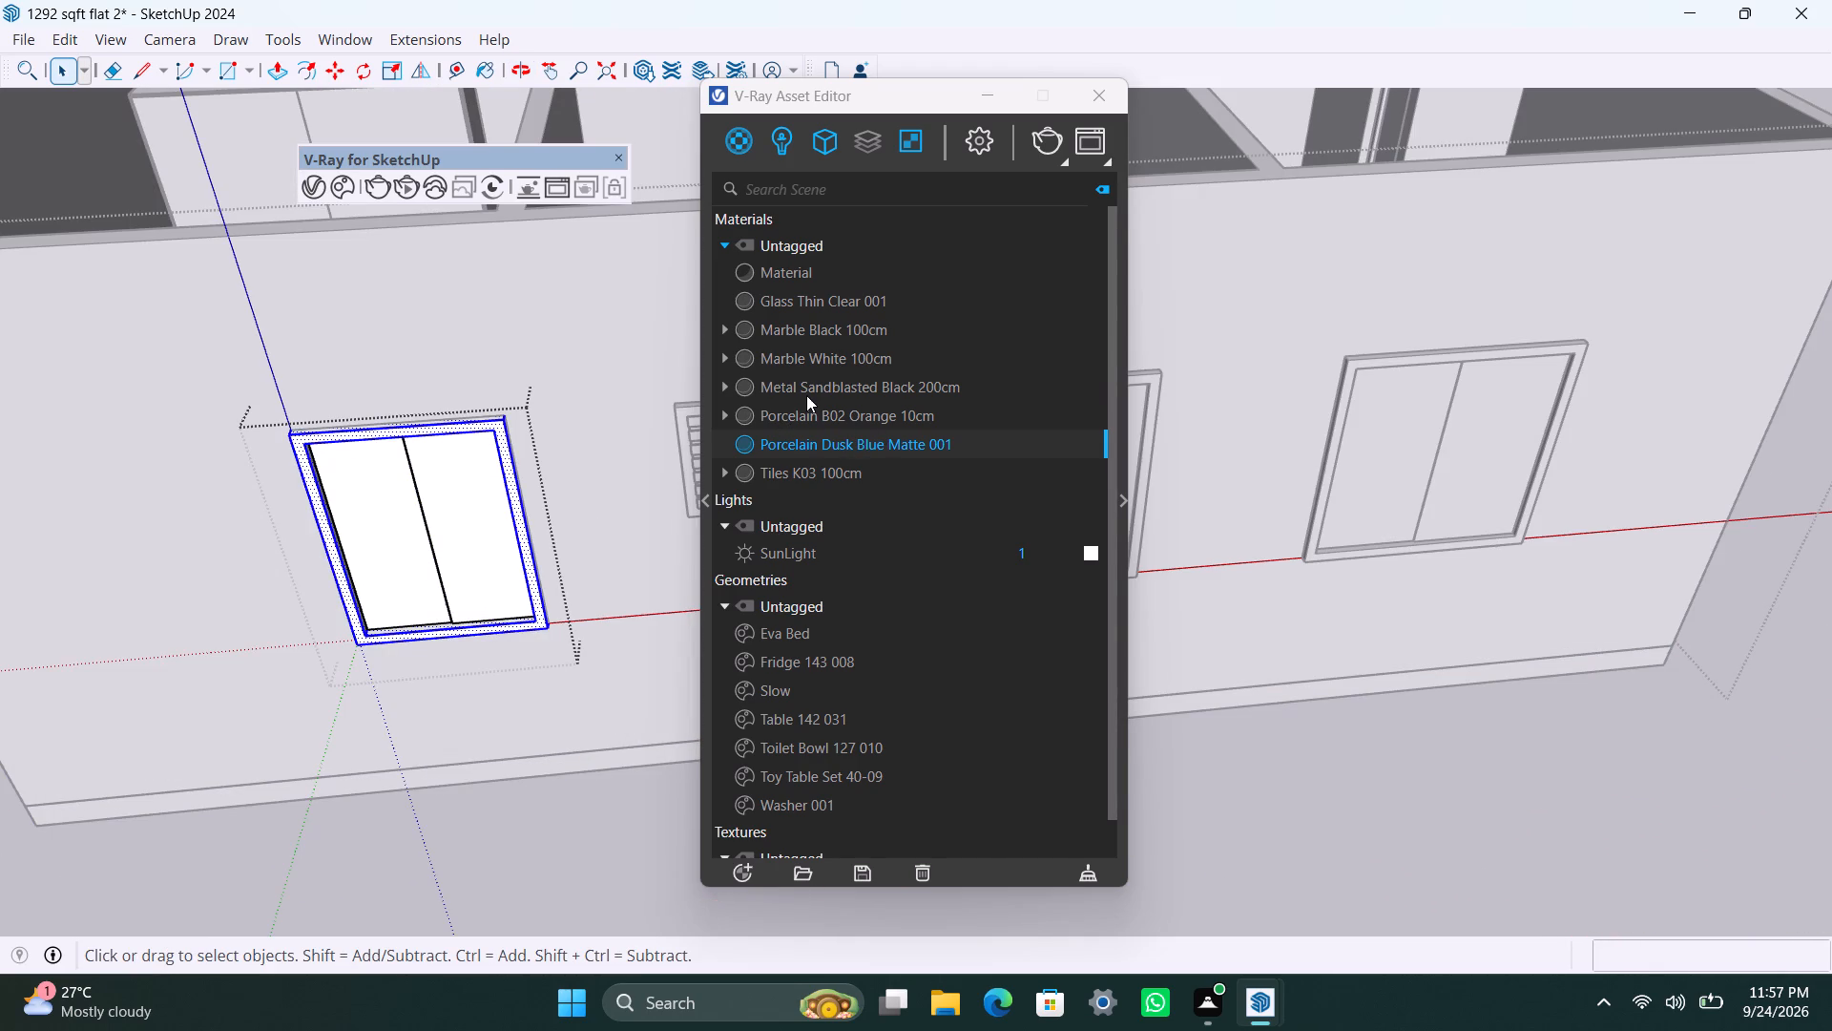
click(806, 394)
right_click(806, 394)
click(839, 443)
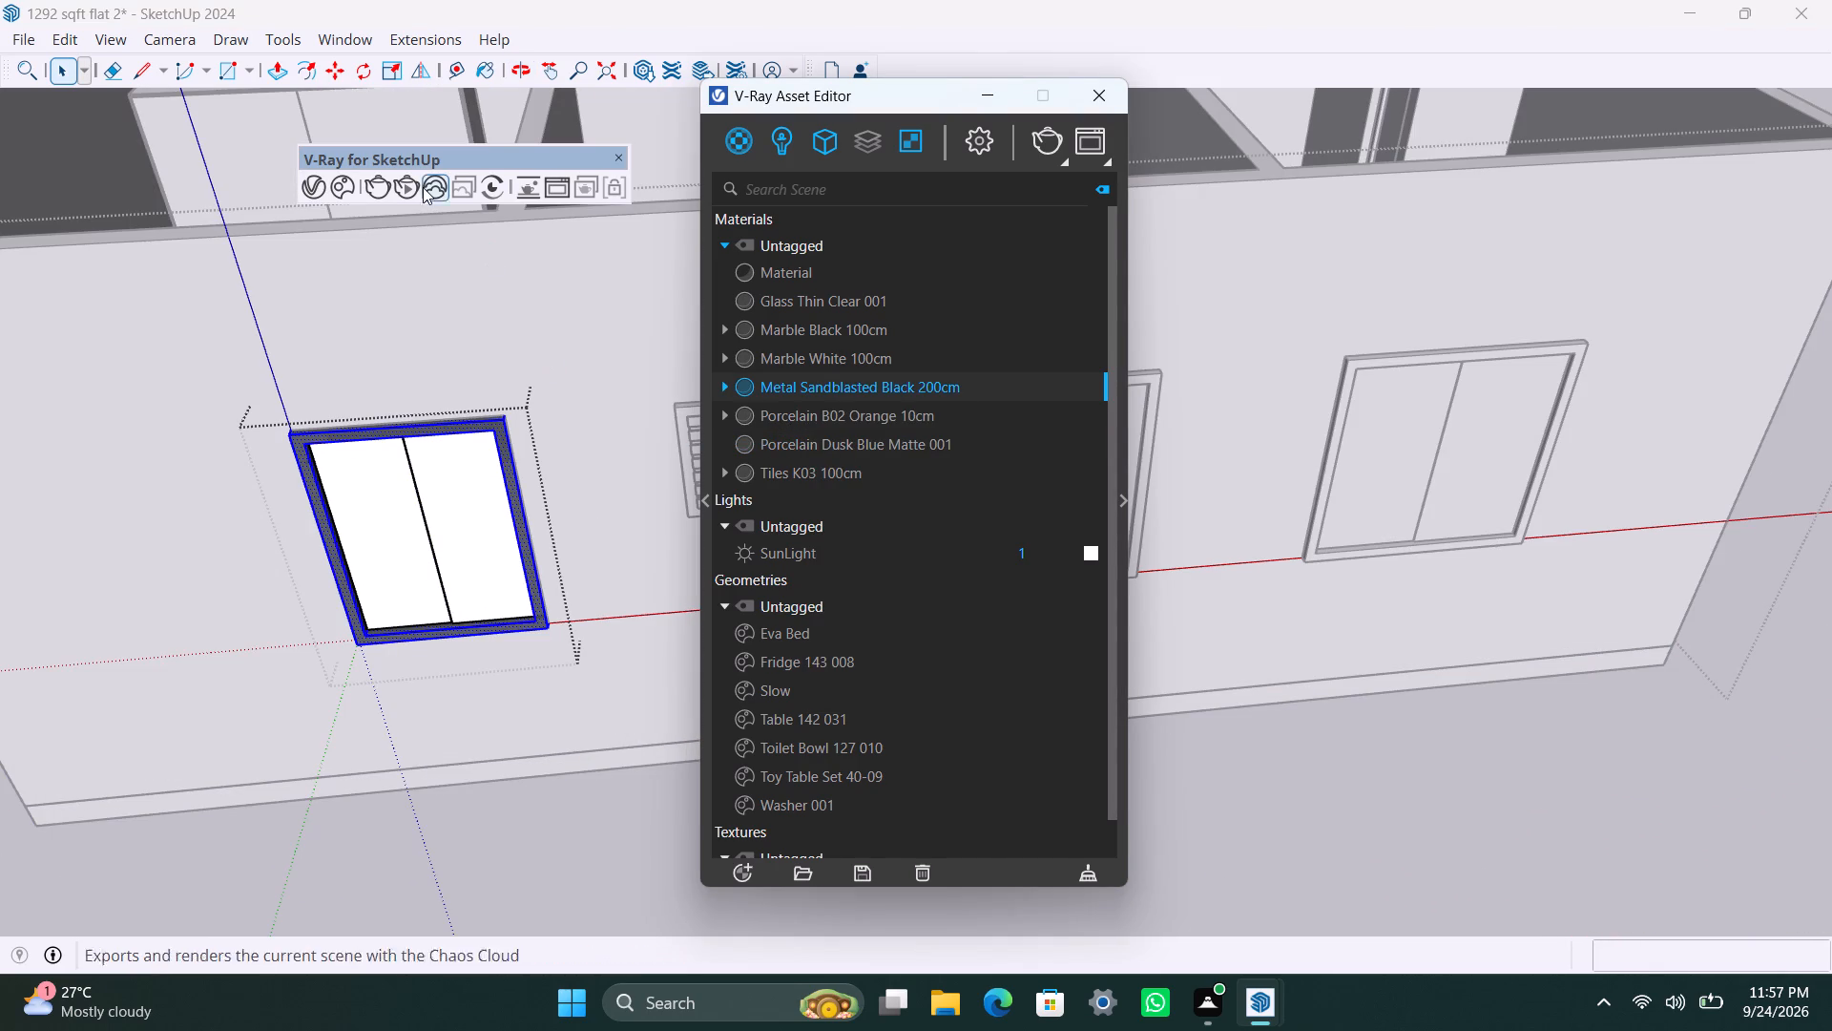
Display the V-Ray Utilities tools and apply a box-shaped texture projection to the selected window frame.
right_click(1131, 59)
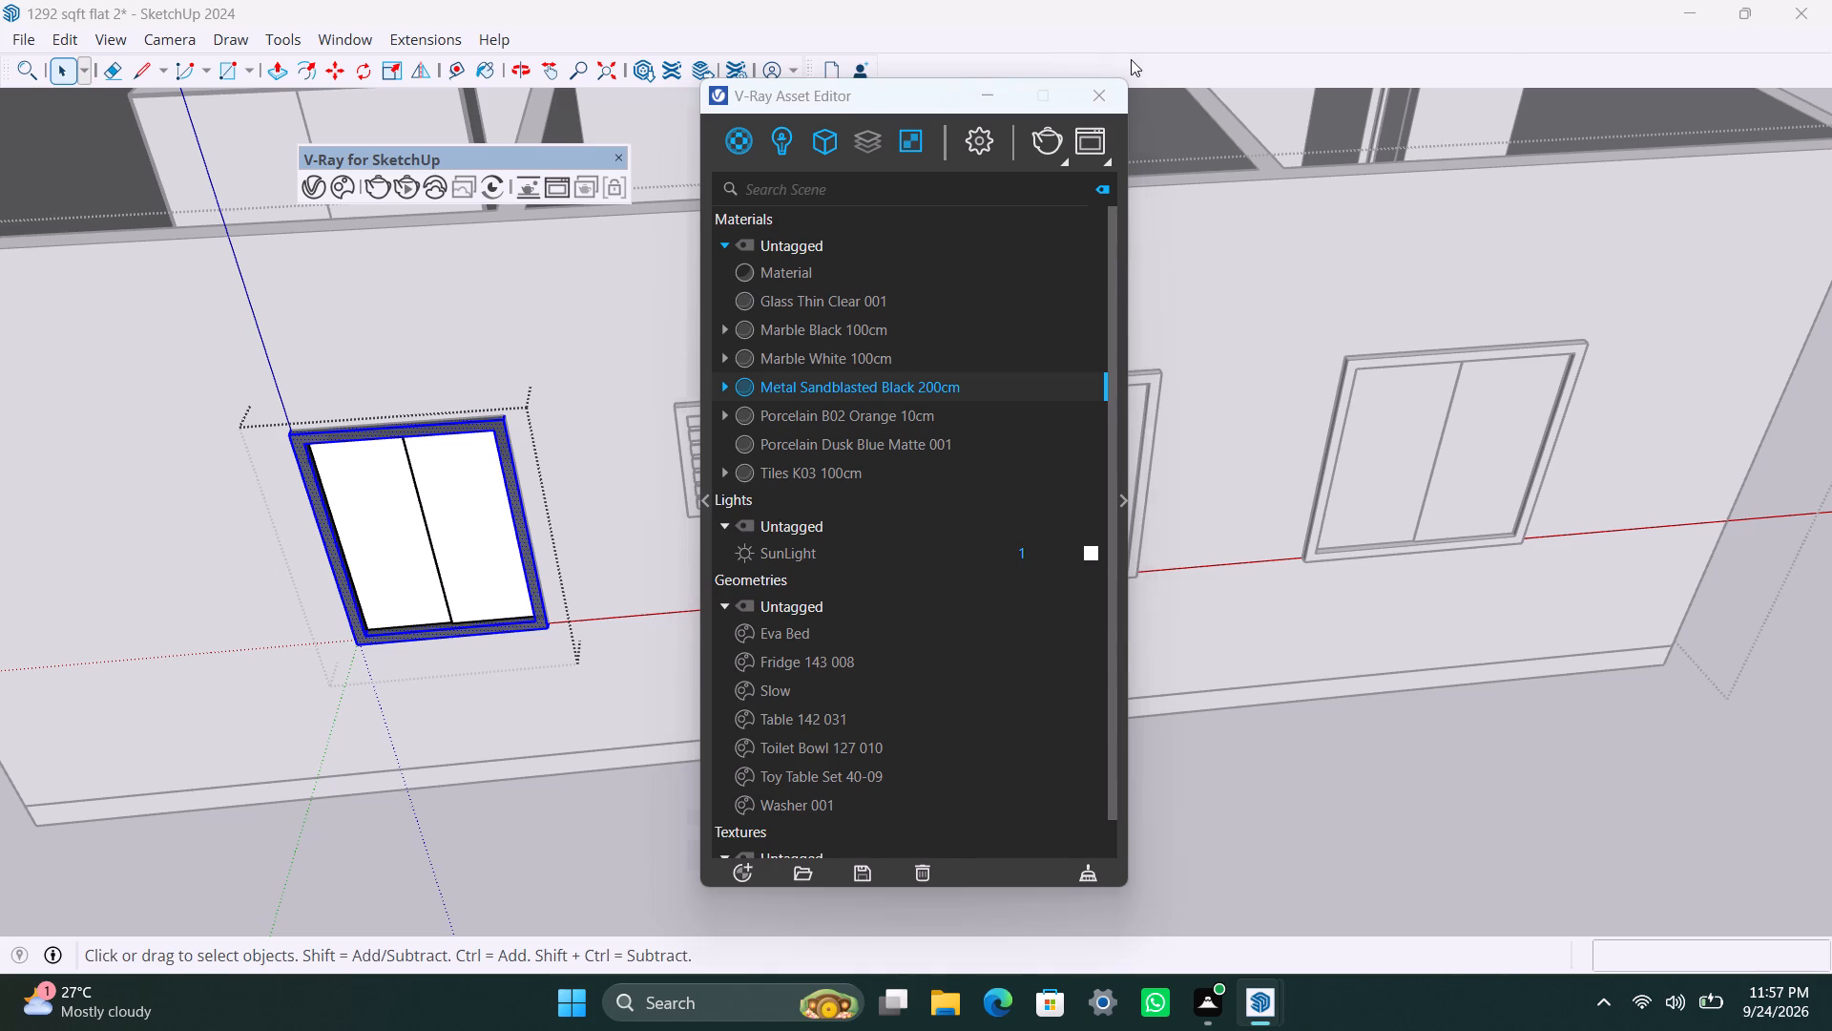
click(1269, 993)
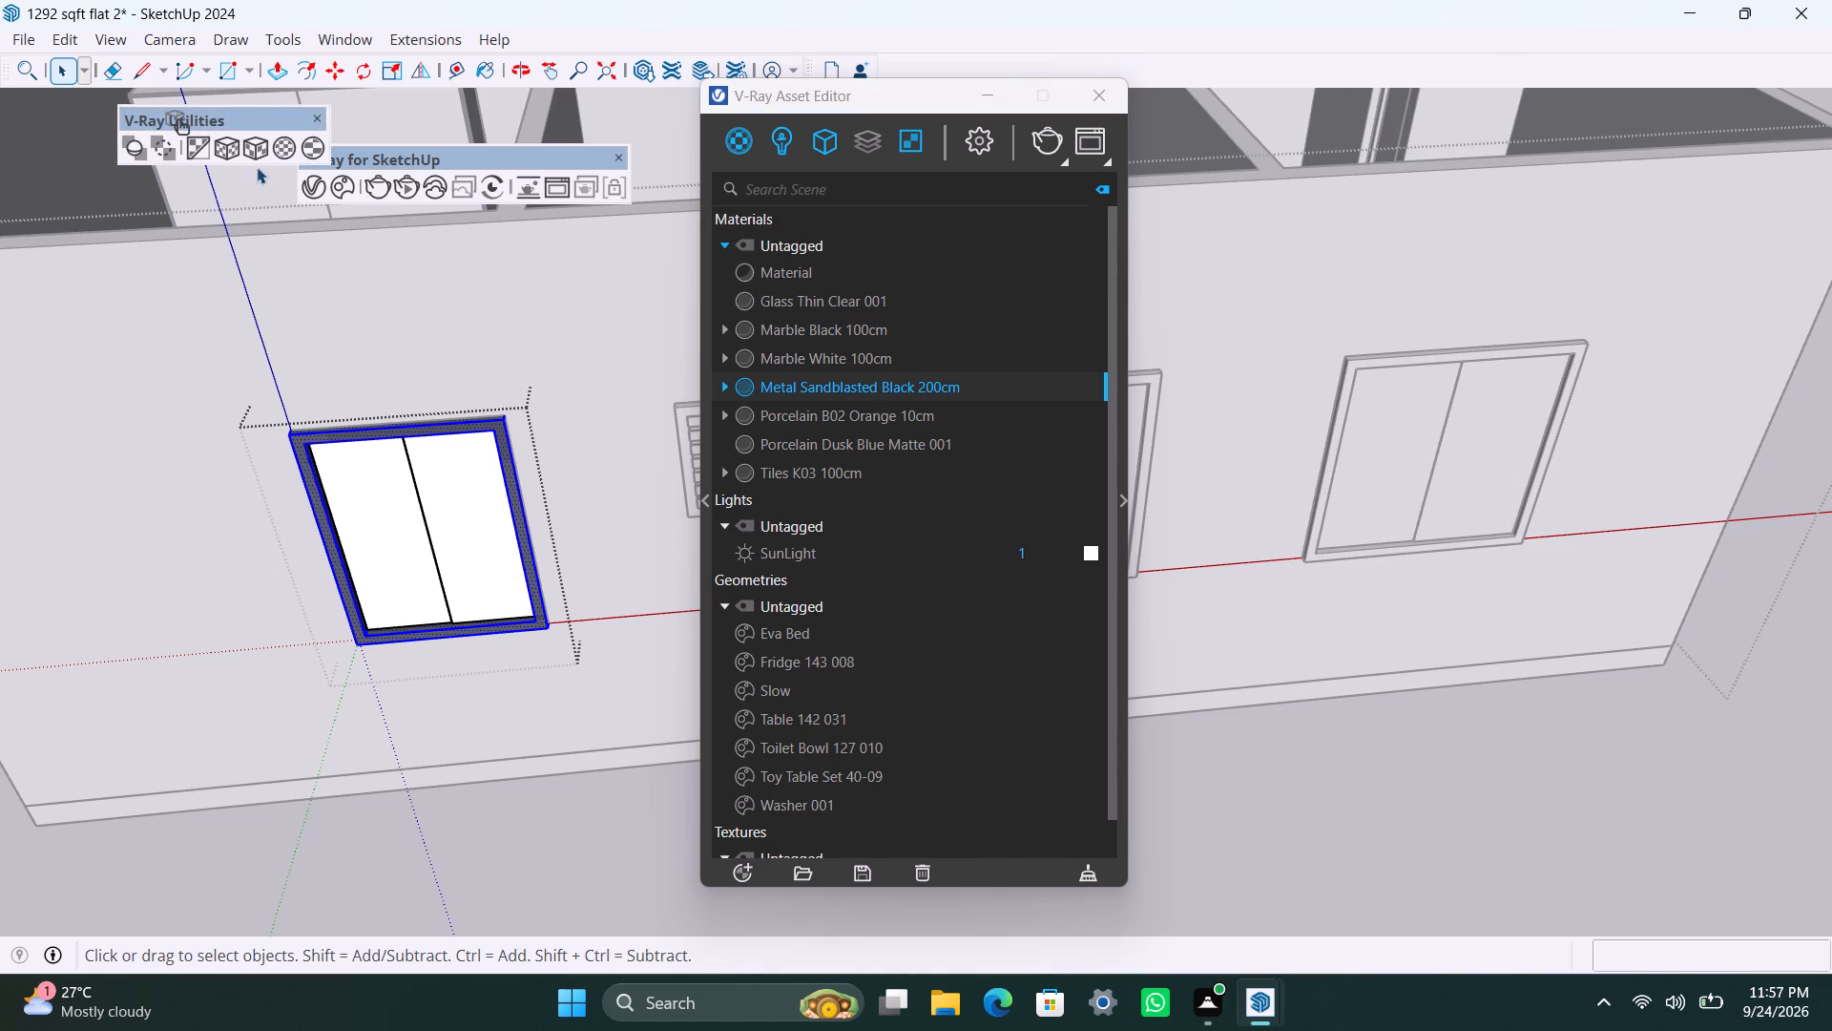
click(256, 147)
Apply Glass Thin Clear 001 to both panes of the bedroom window and leave the window group.
click(373, 508)
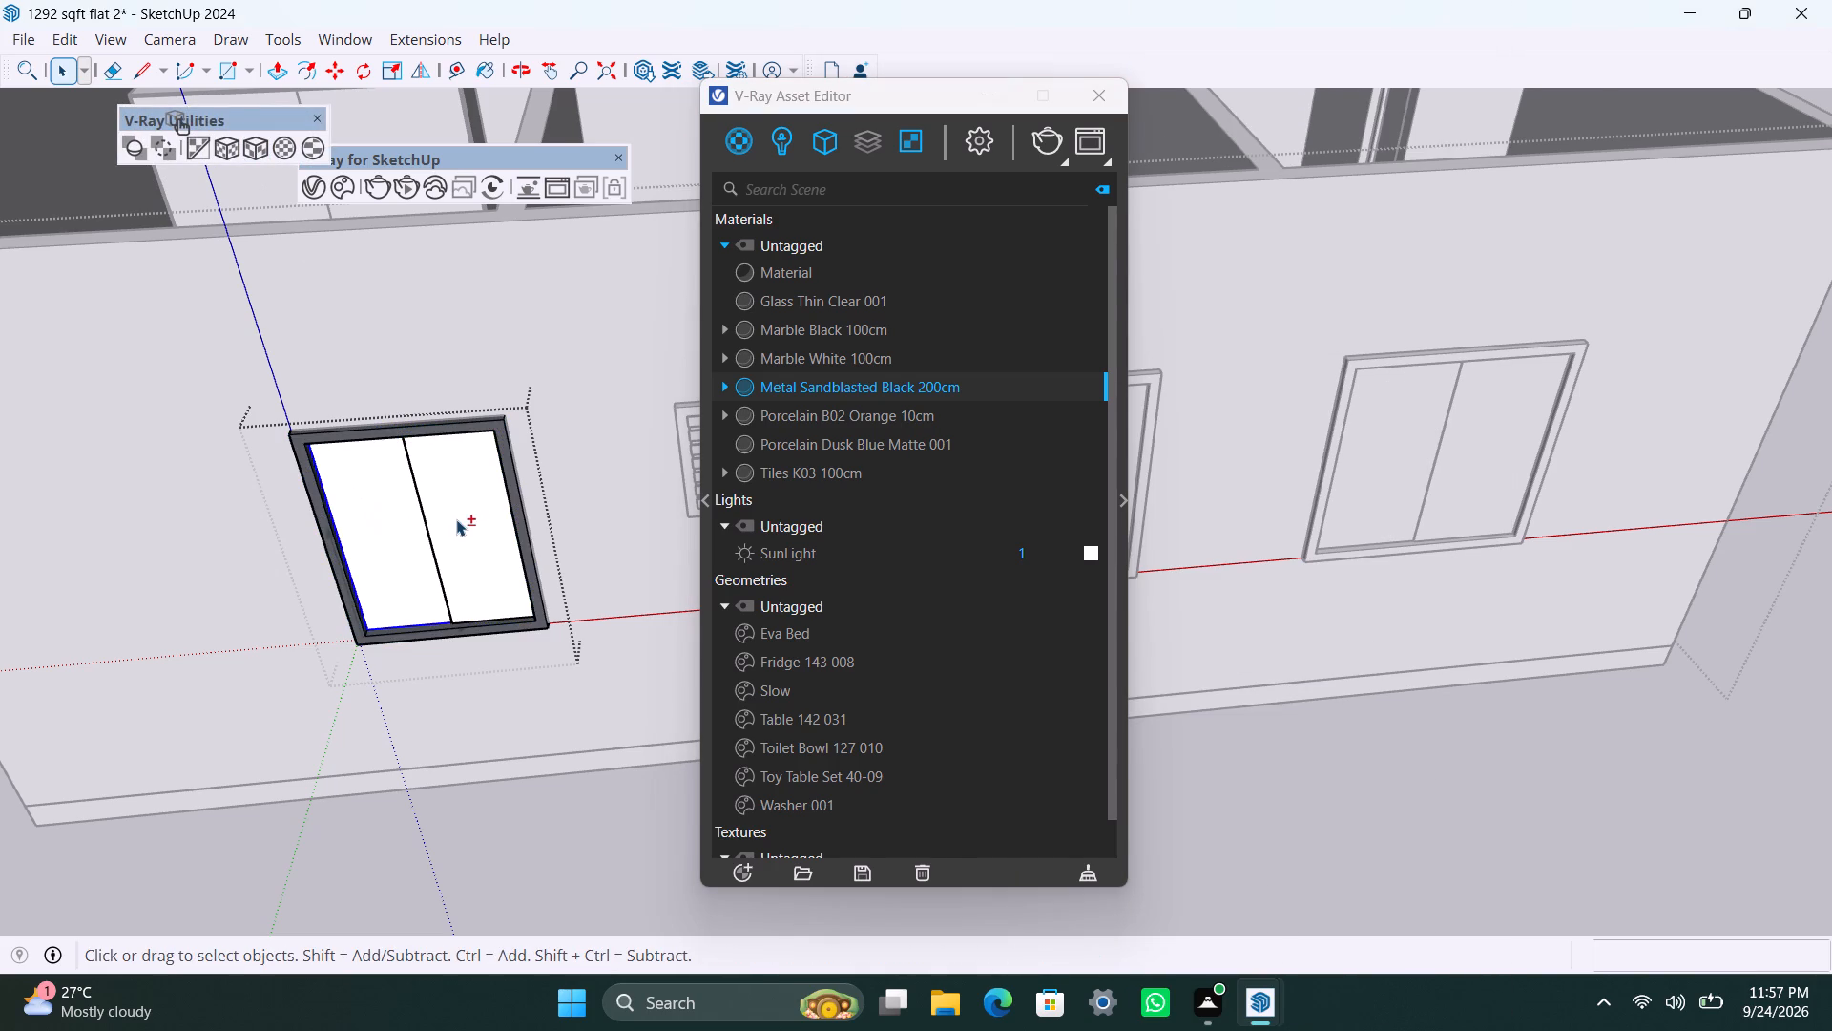
shift+click(460, 517)
click(814, 309)
right_click(815, 306)
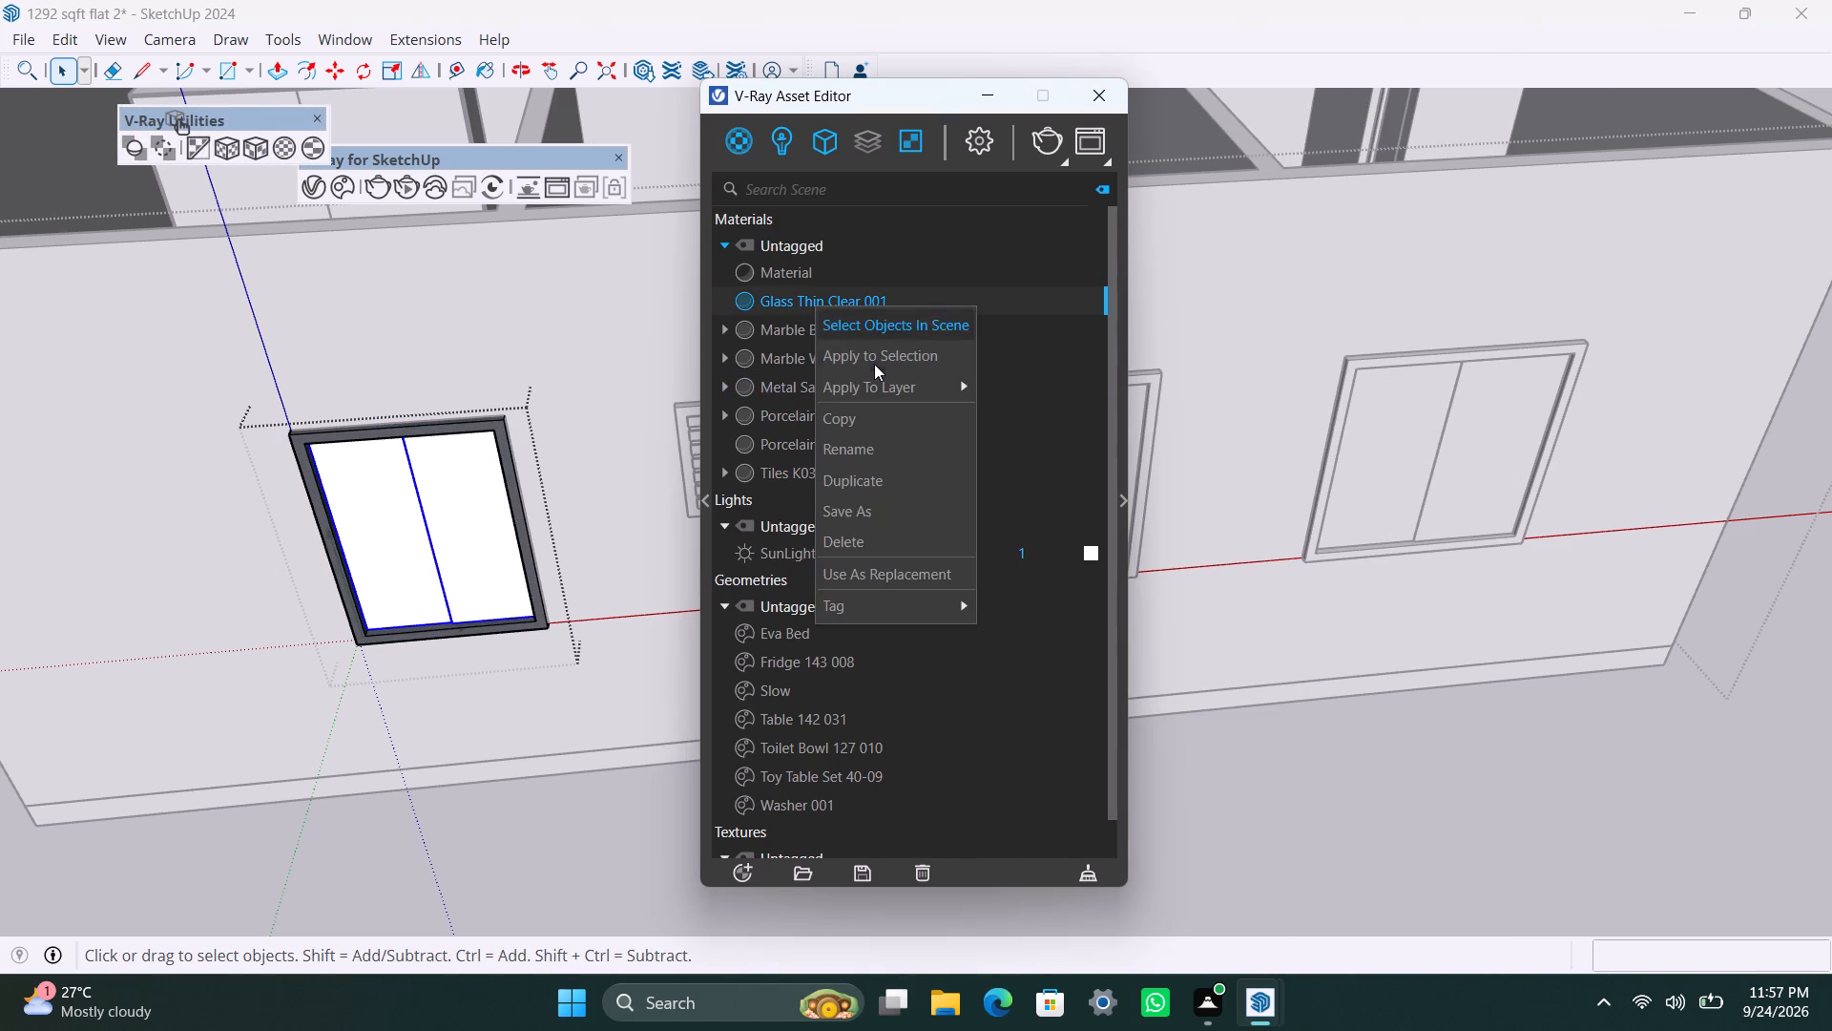
click(875, 362)
scroll(545, 582, down, 9)
click(525, 741)
Apply Metal Sandblasted Black 200cm with box-shaped texture projection to the frame of the neighbouring louvred ventilator, then leave its group.
scroll(602, 619, up, 2)
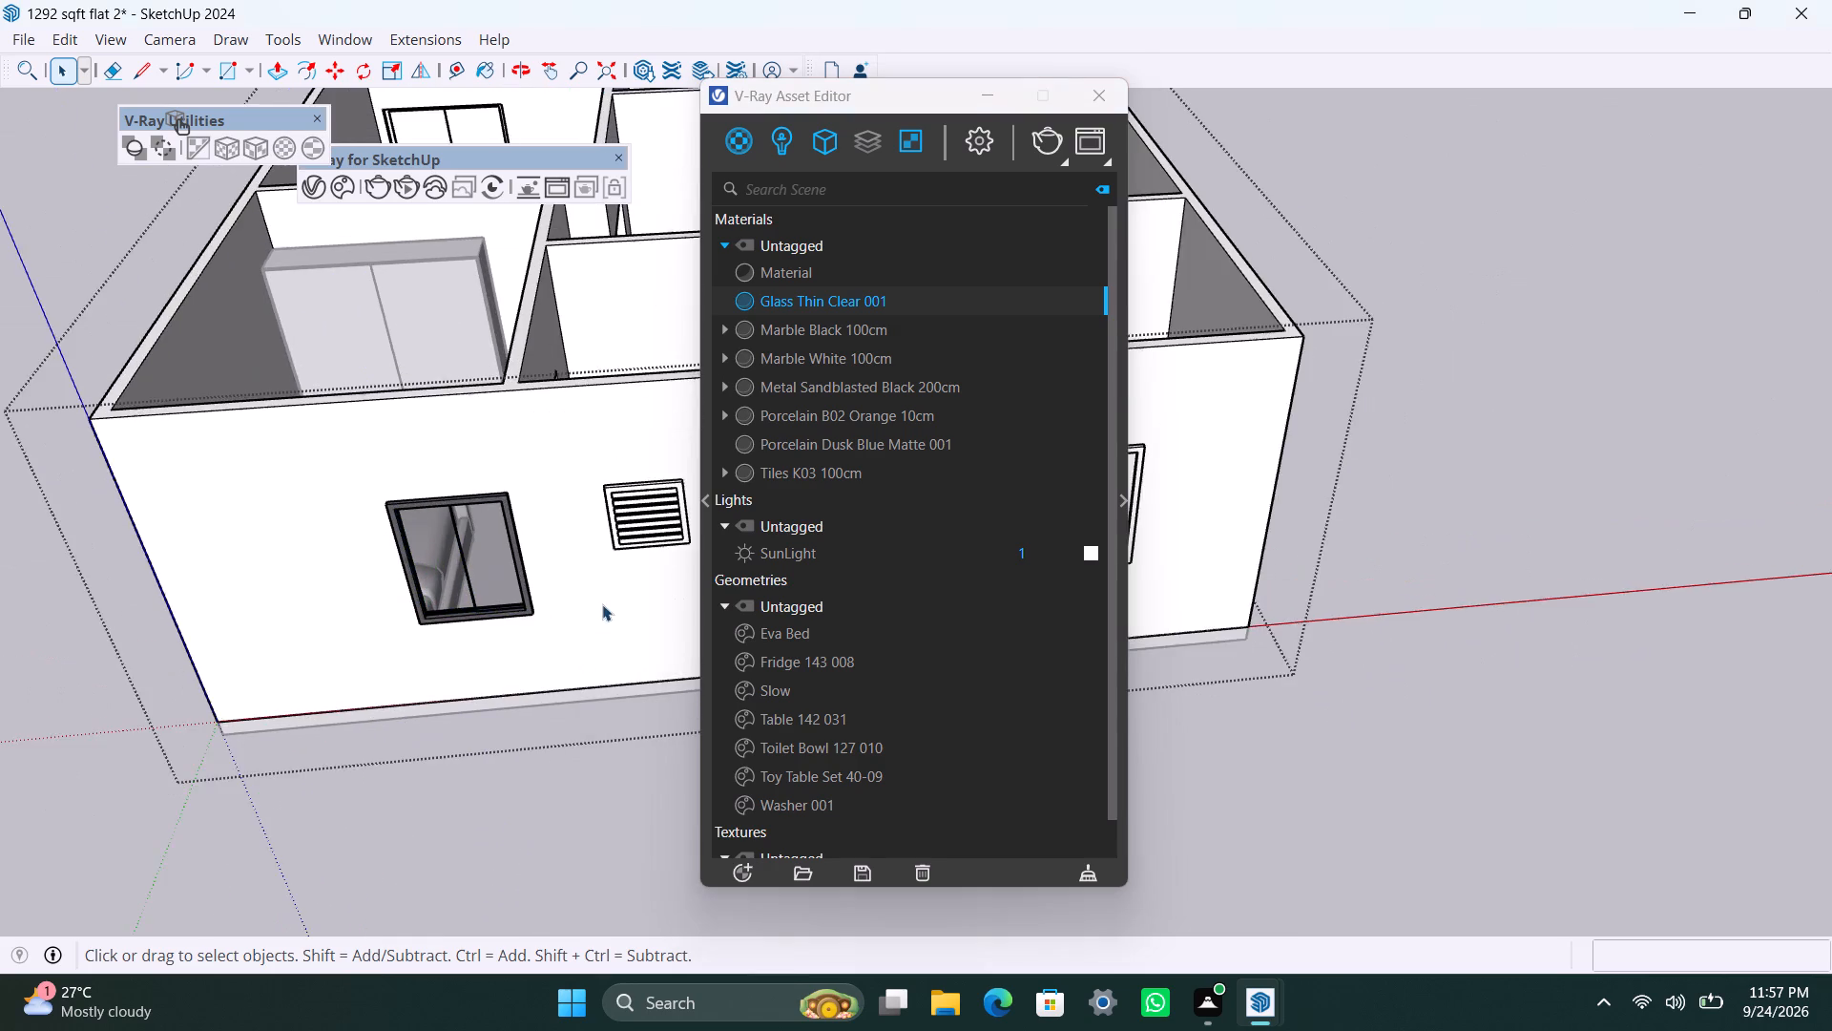
middle_drag(602, 602, 513, 630)
scroll(517, 588, up, 5)
triple_click(516, 526)
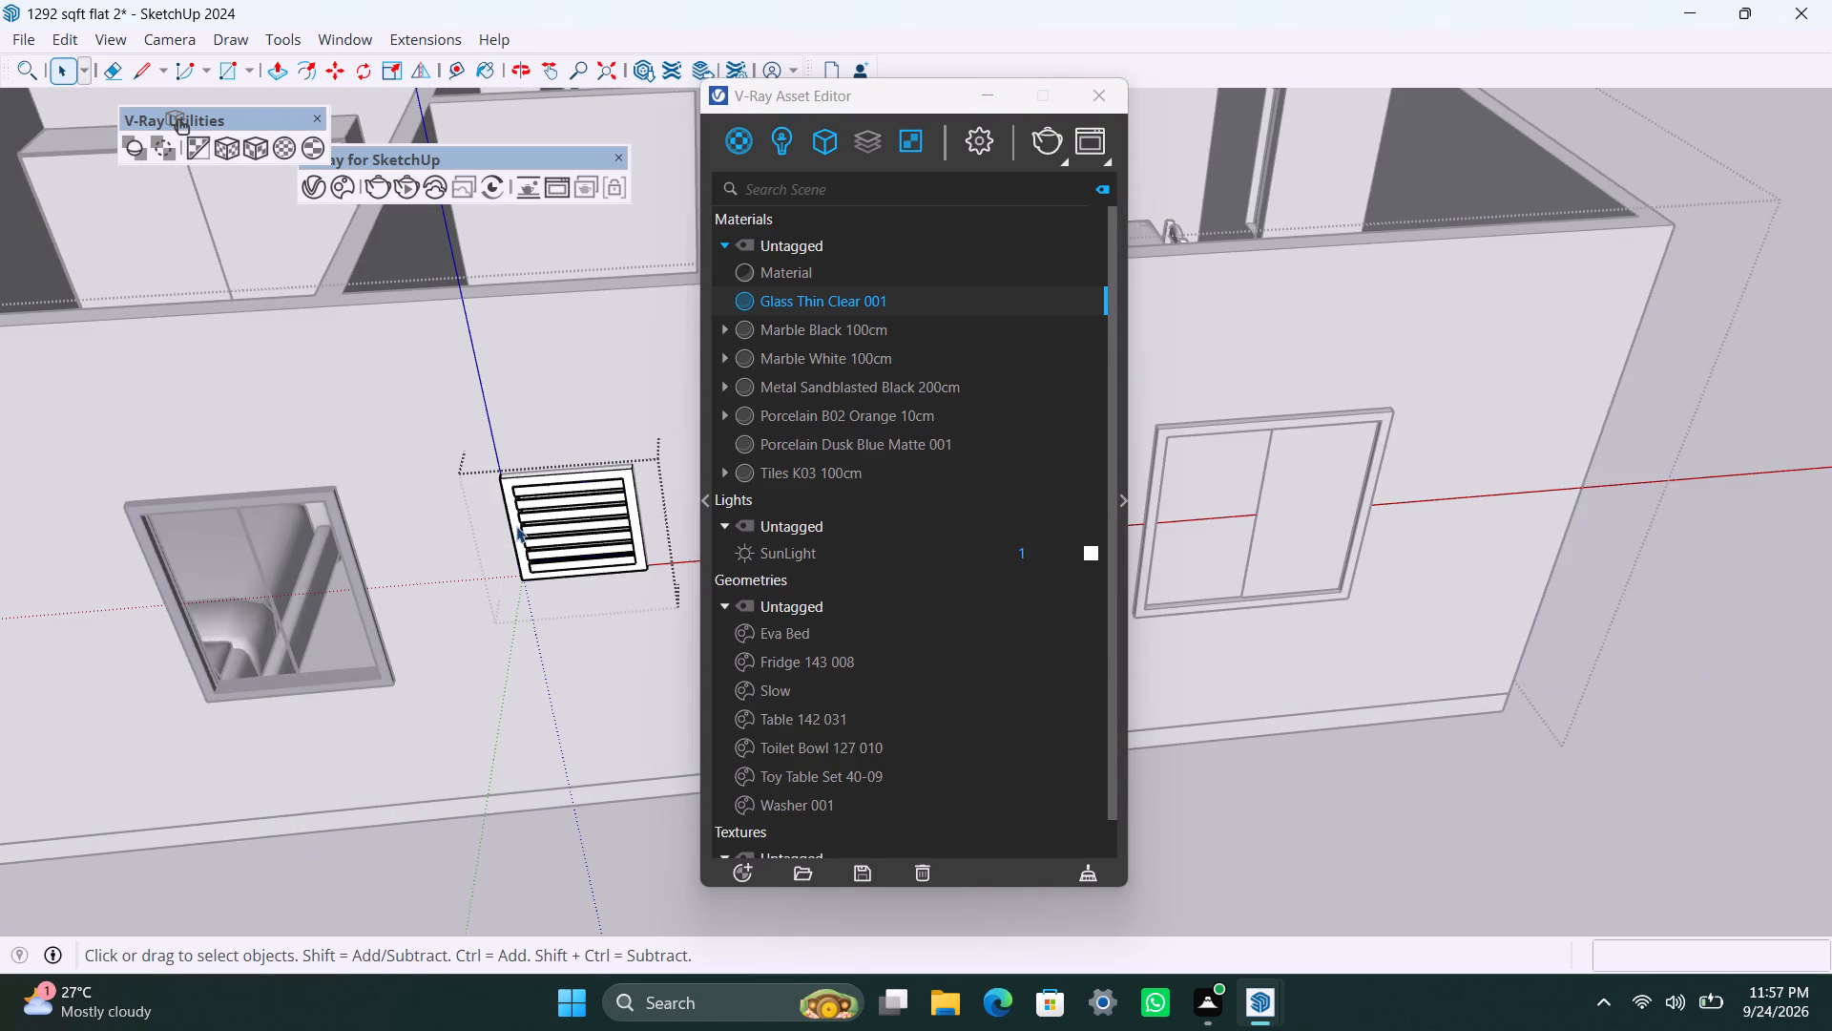
click(516, 526)
click(856, 392)
right_click(854, 385)
click(893, 431)
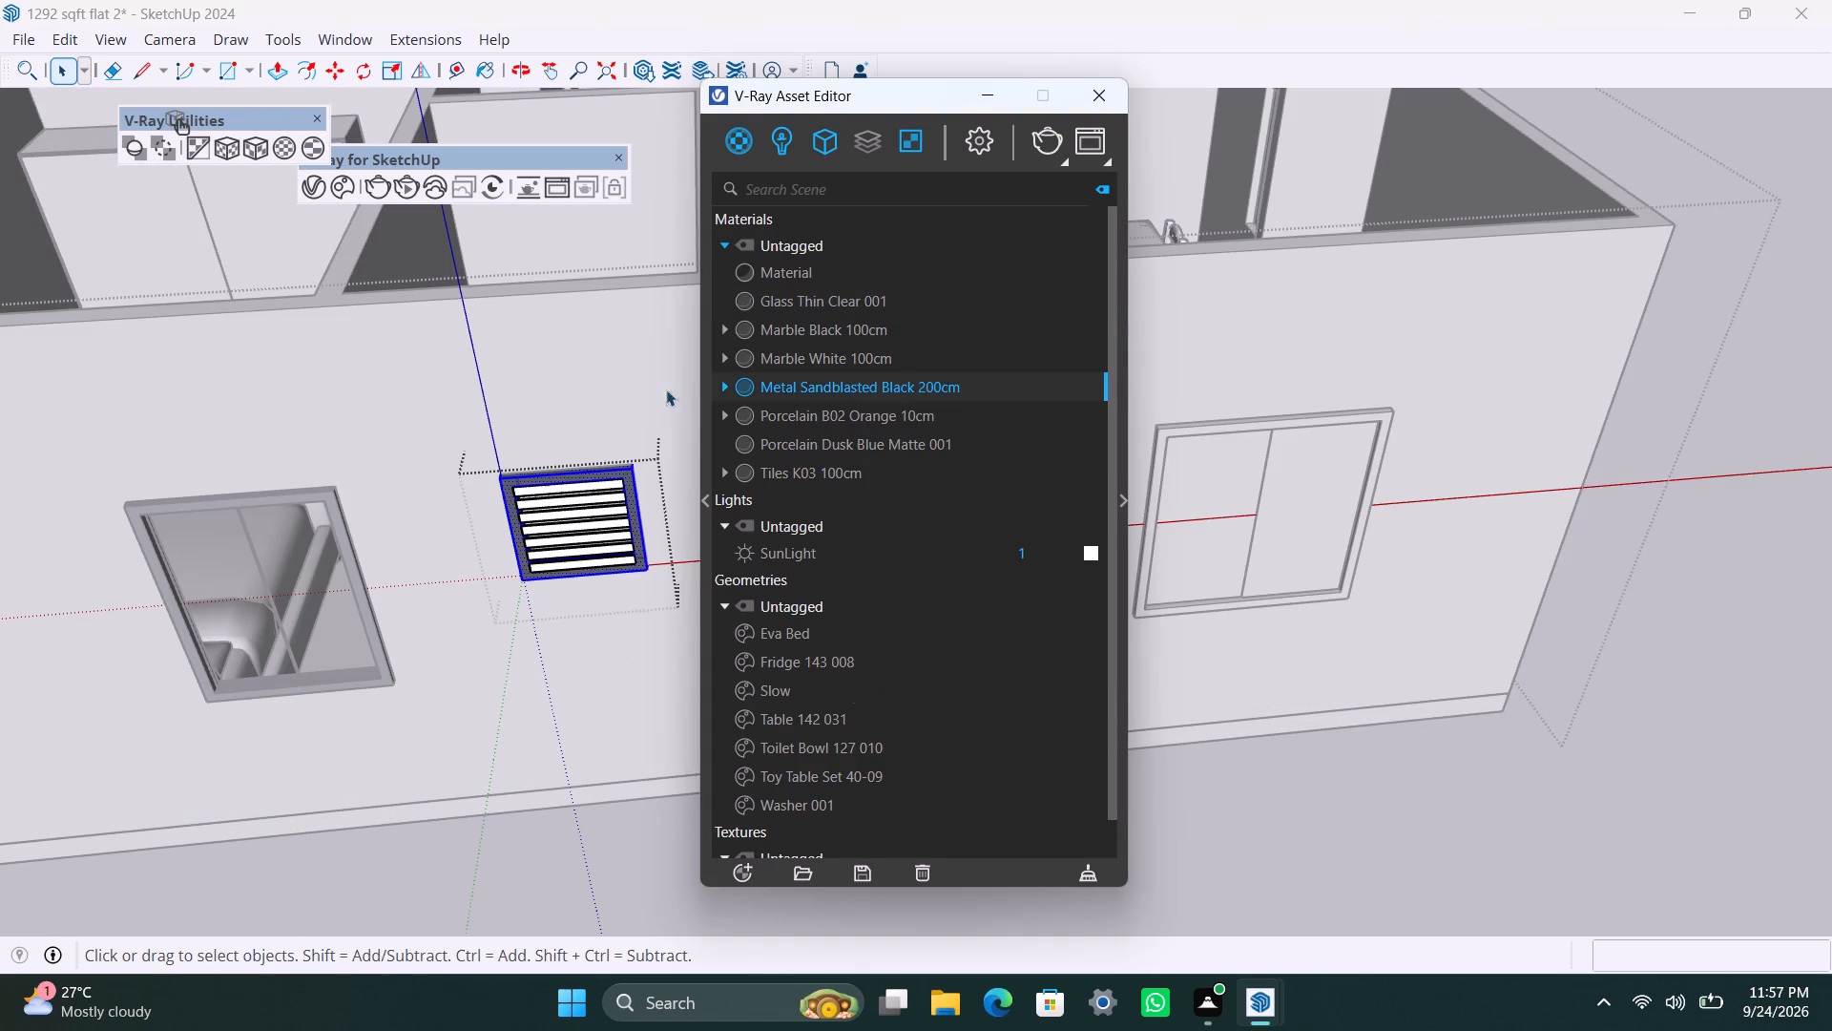
click(259, 141)
click(604, 892)
Apply Glass Thin Clear 001 to all the louvre slats of the ventilator and leave its group.
scroll(595, 669, up, 4)
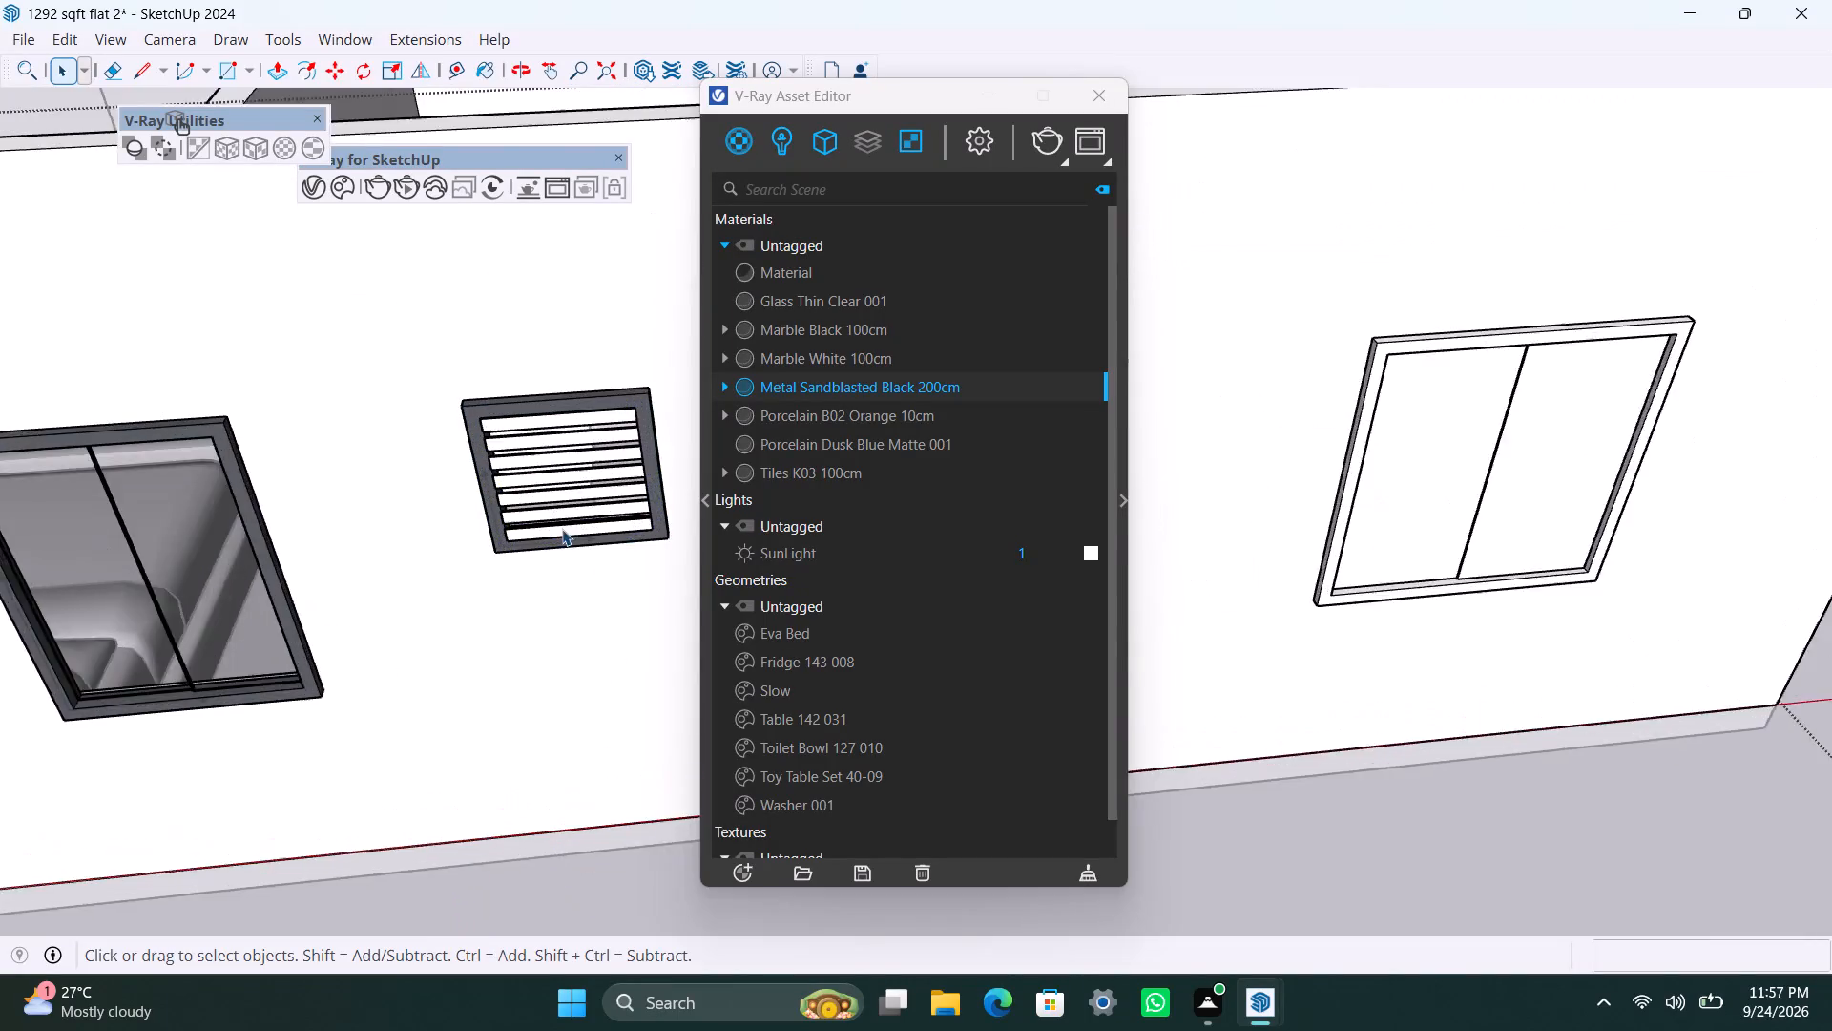
scroll(562, 529, up, 2)
click(566, 381)
click(571, 407)
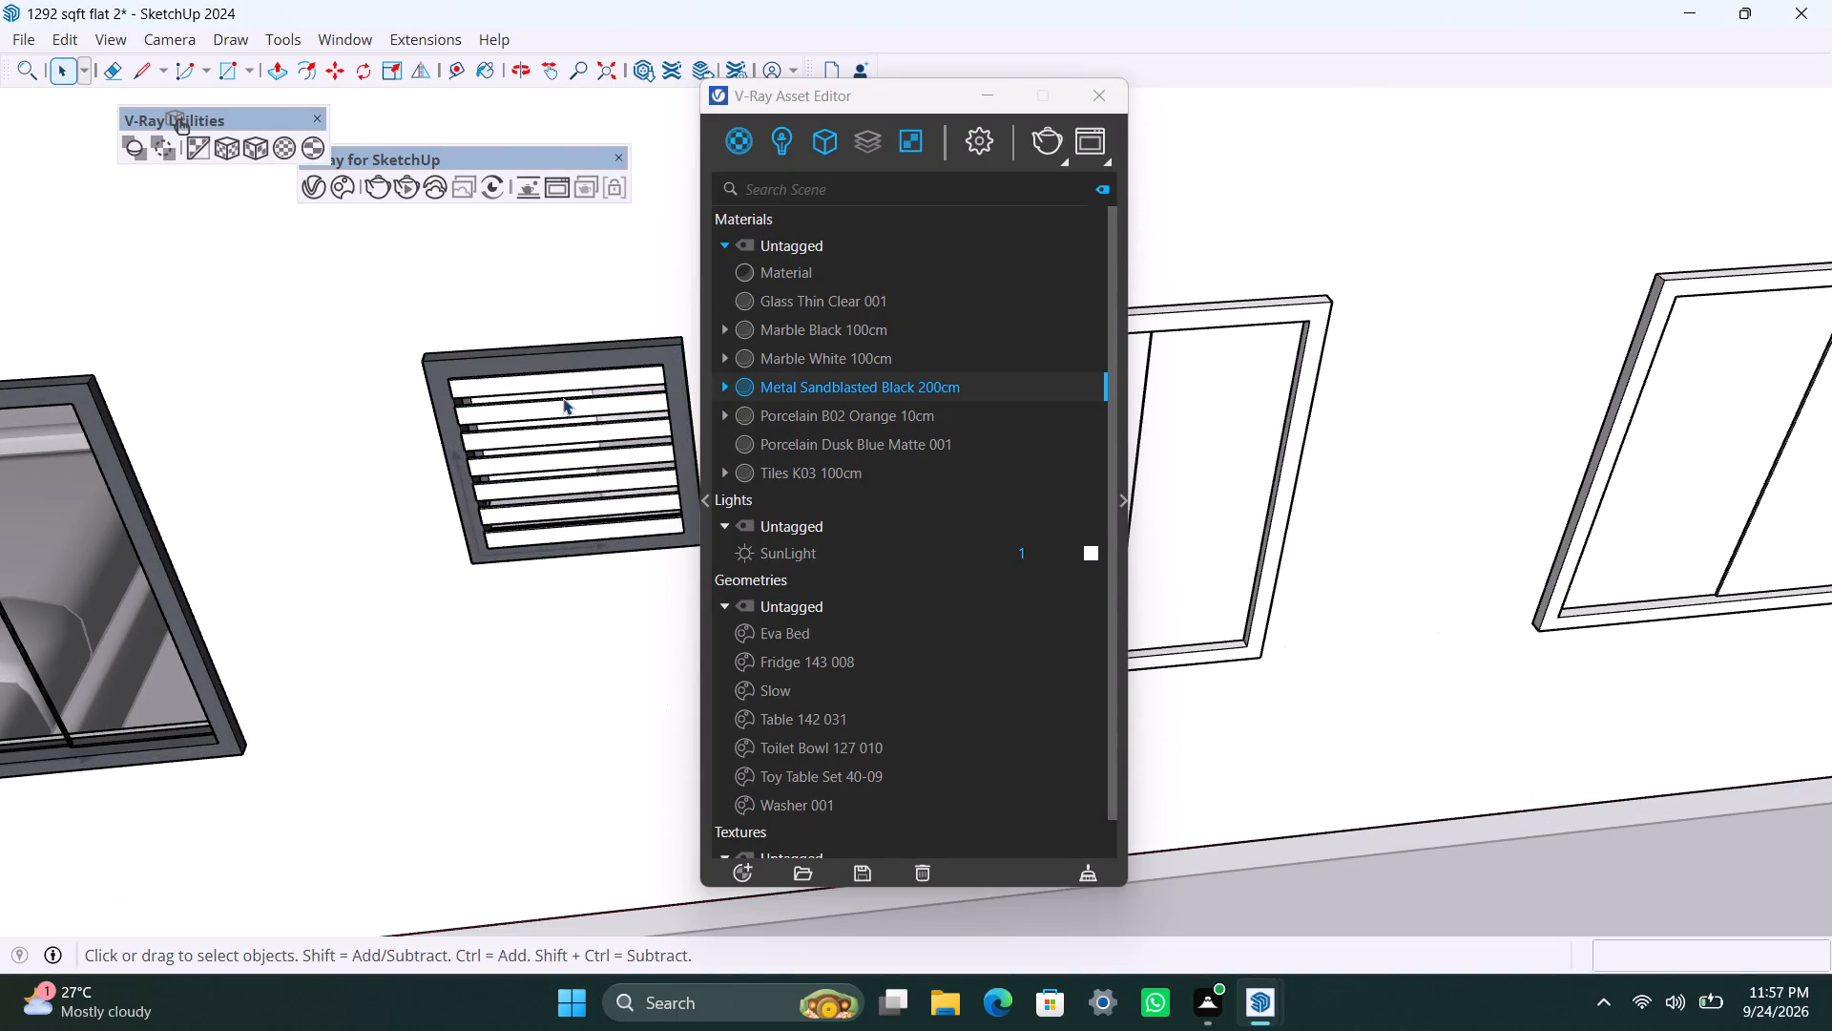
click(560, 383)
triple_click(568, 384)
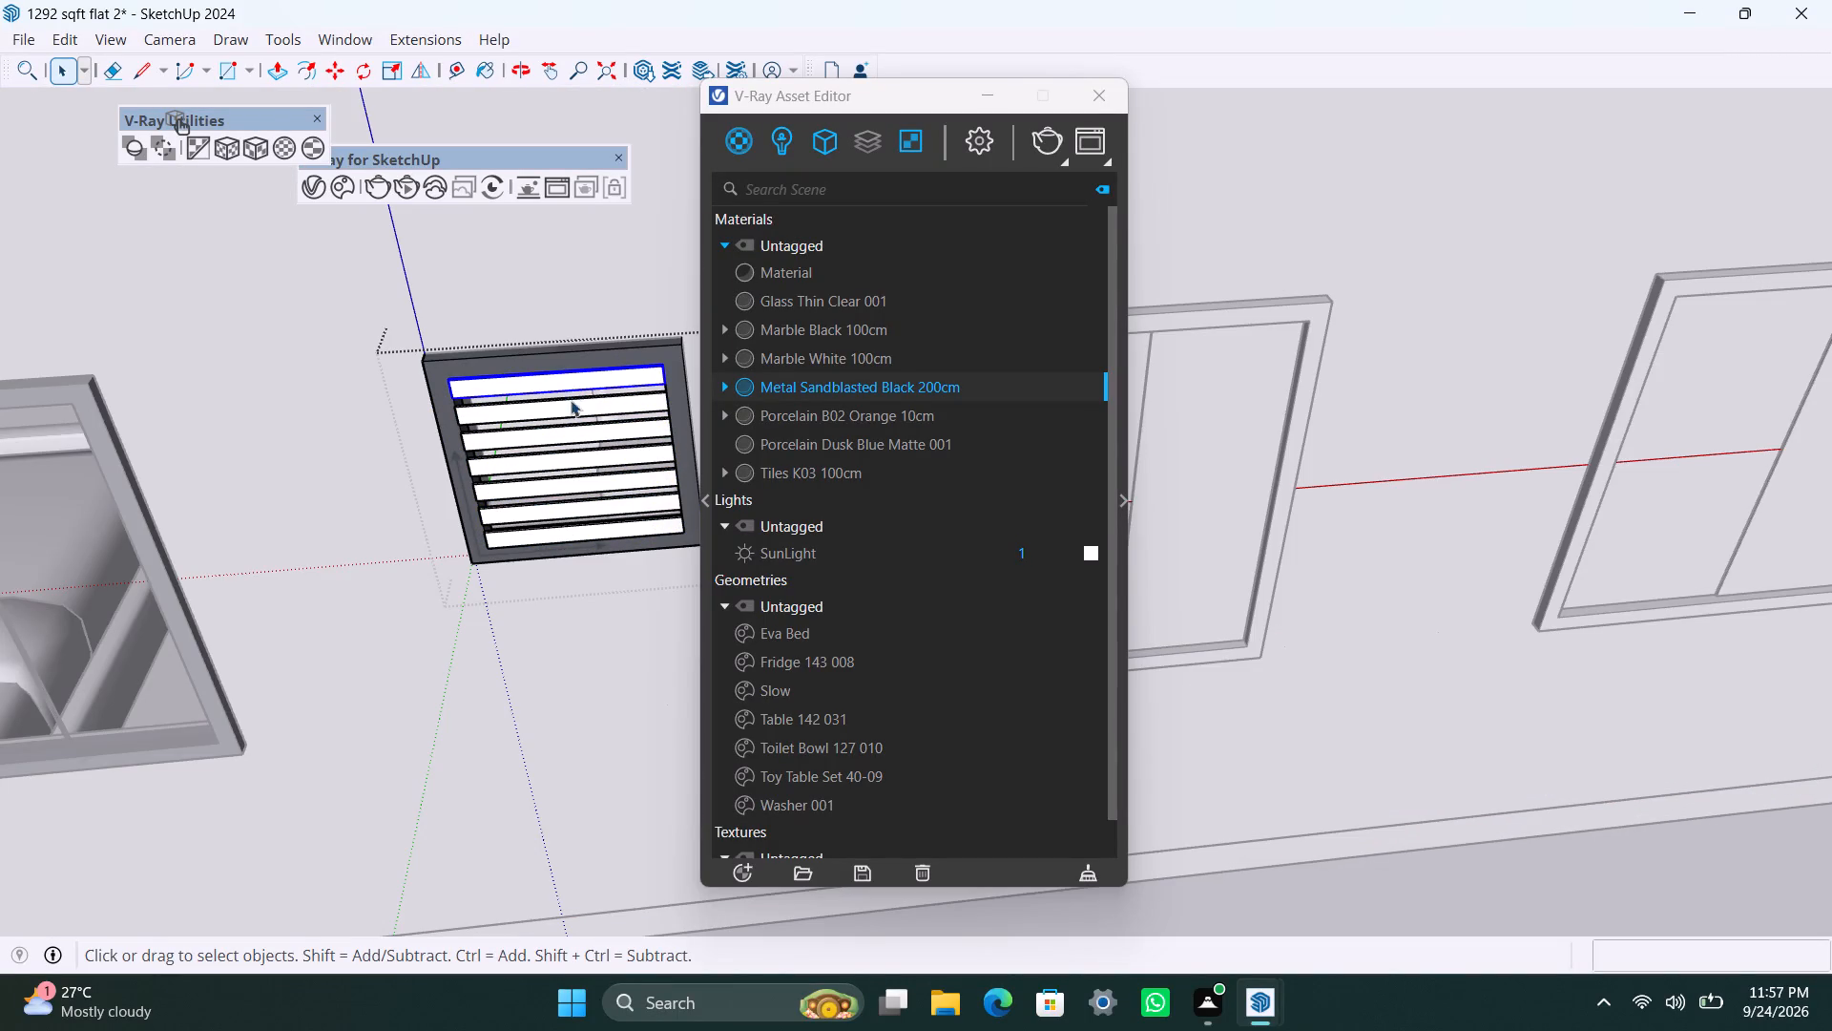
shift+click(567, 408)
shift+click(572, 442)
shift+click(601, 454)
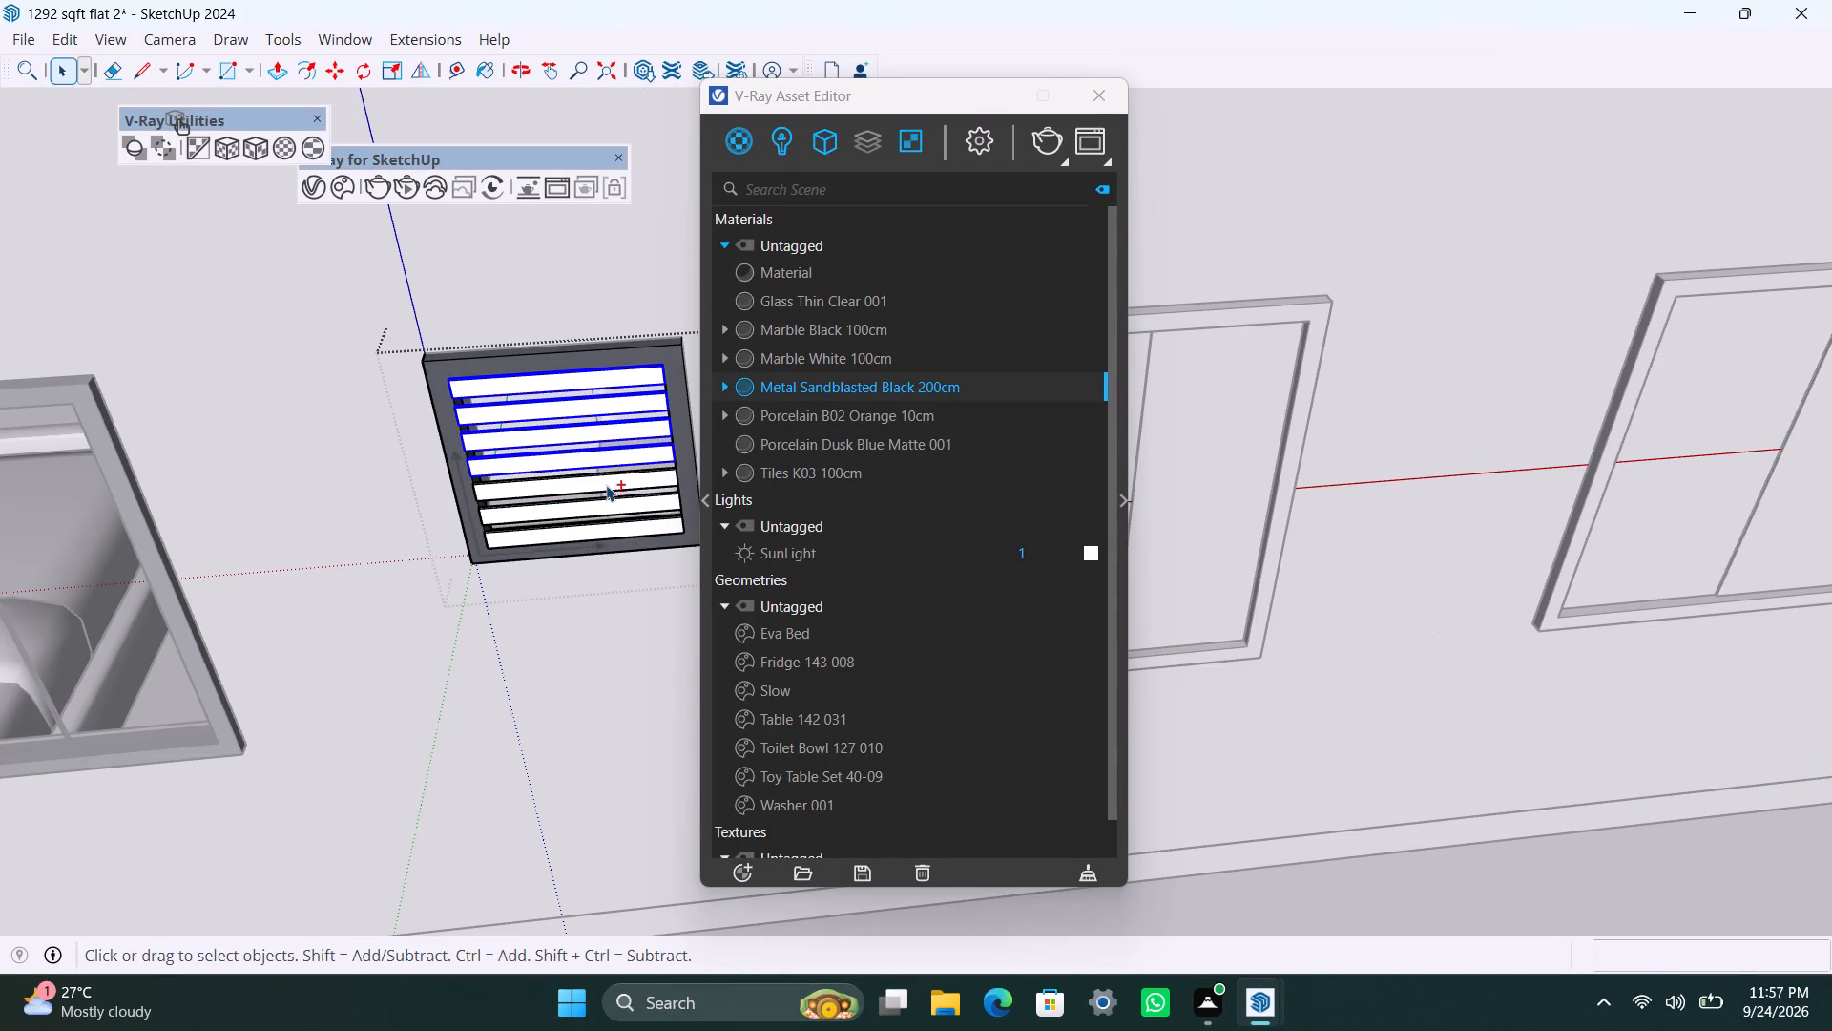
shift+click(606, 485)
click(615, 509)
click(617, 522)
click(615, 502)
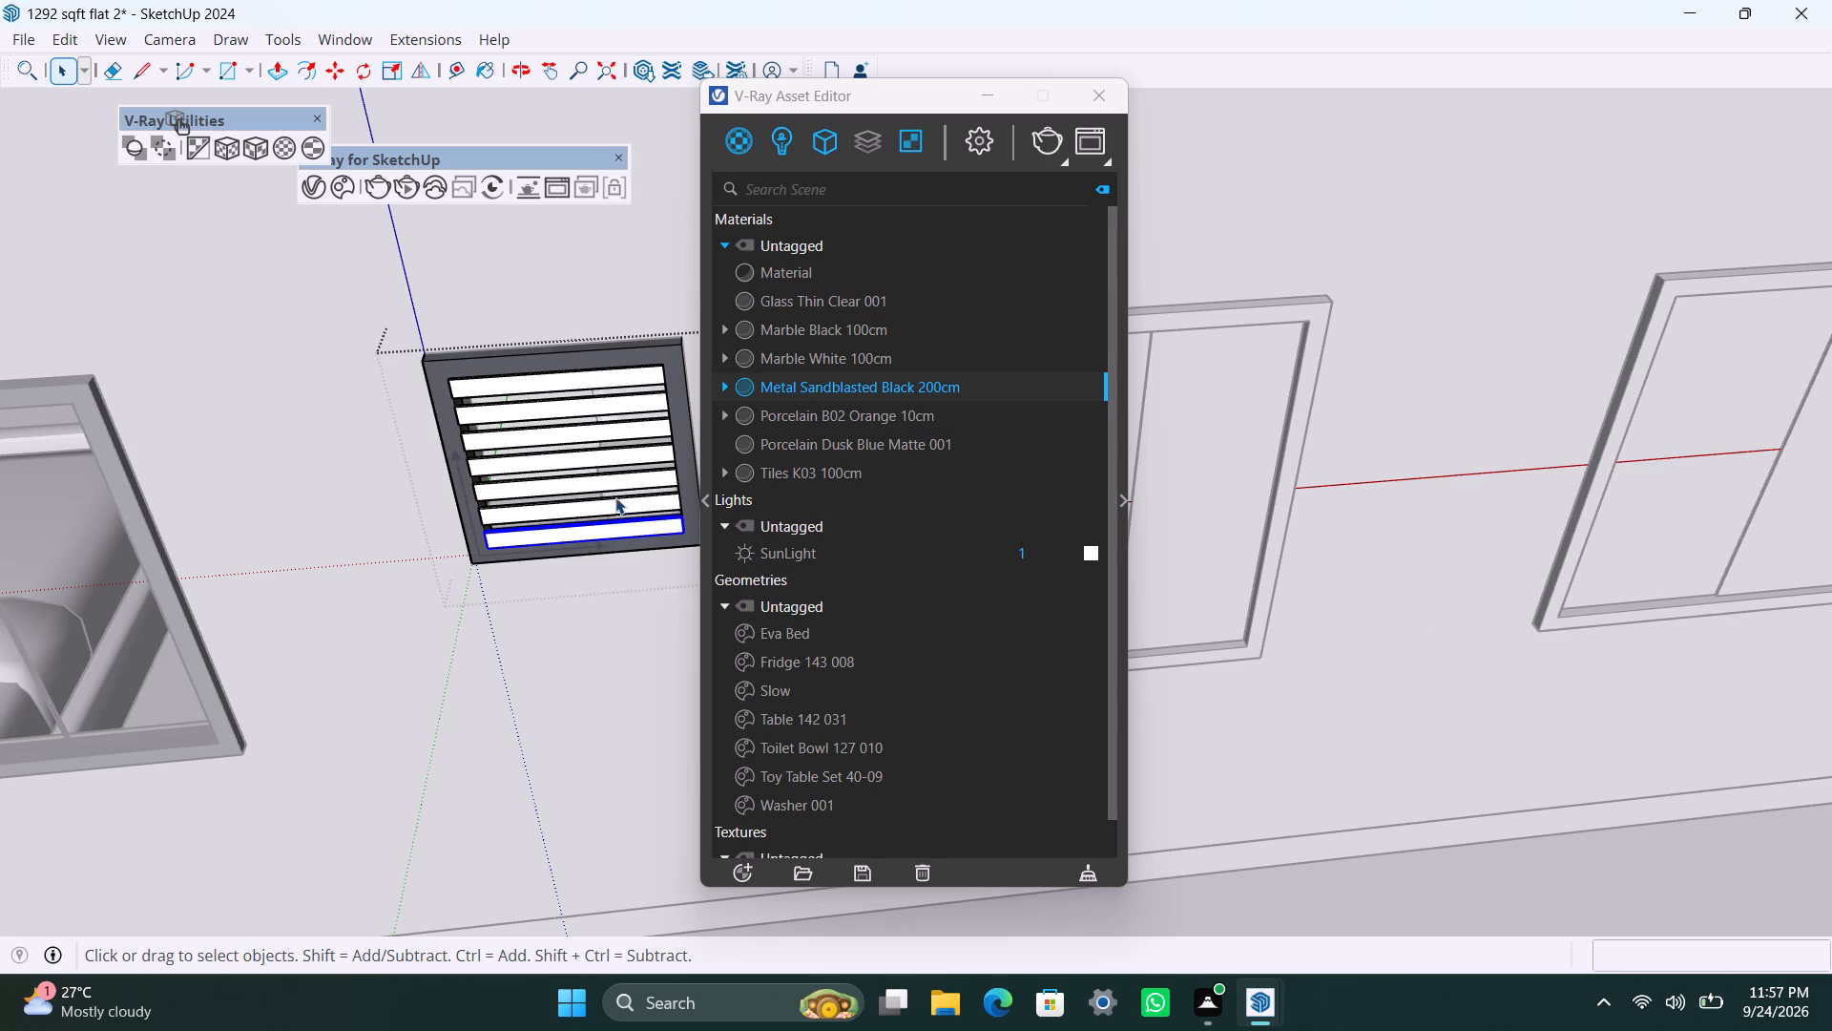
shift+click(618, 477)
shift+click(625, 454)
shift+click(626, 431)
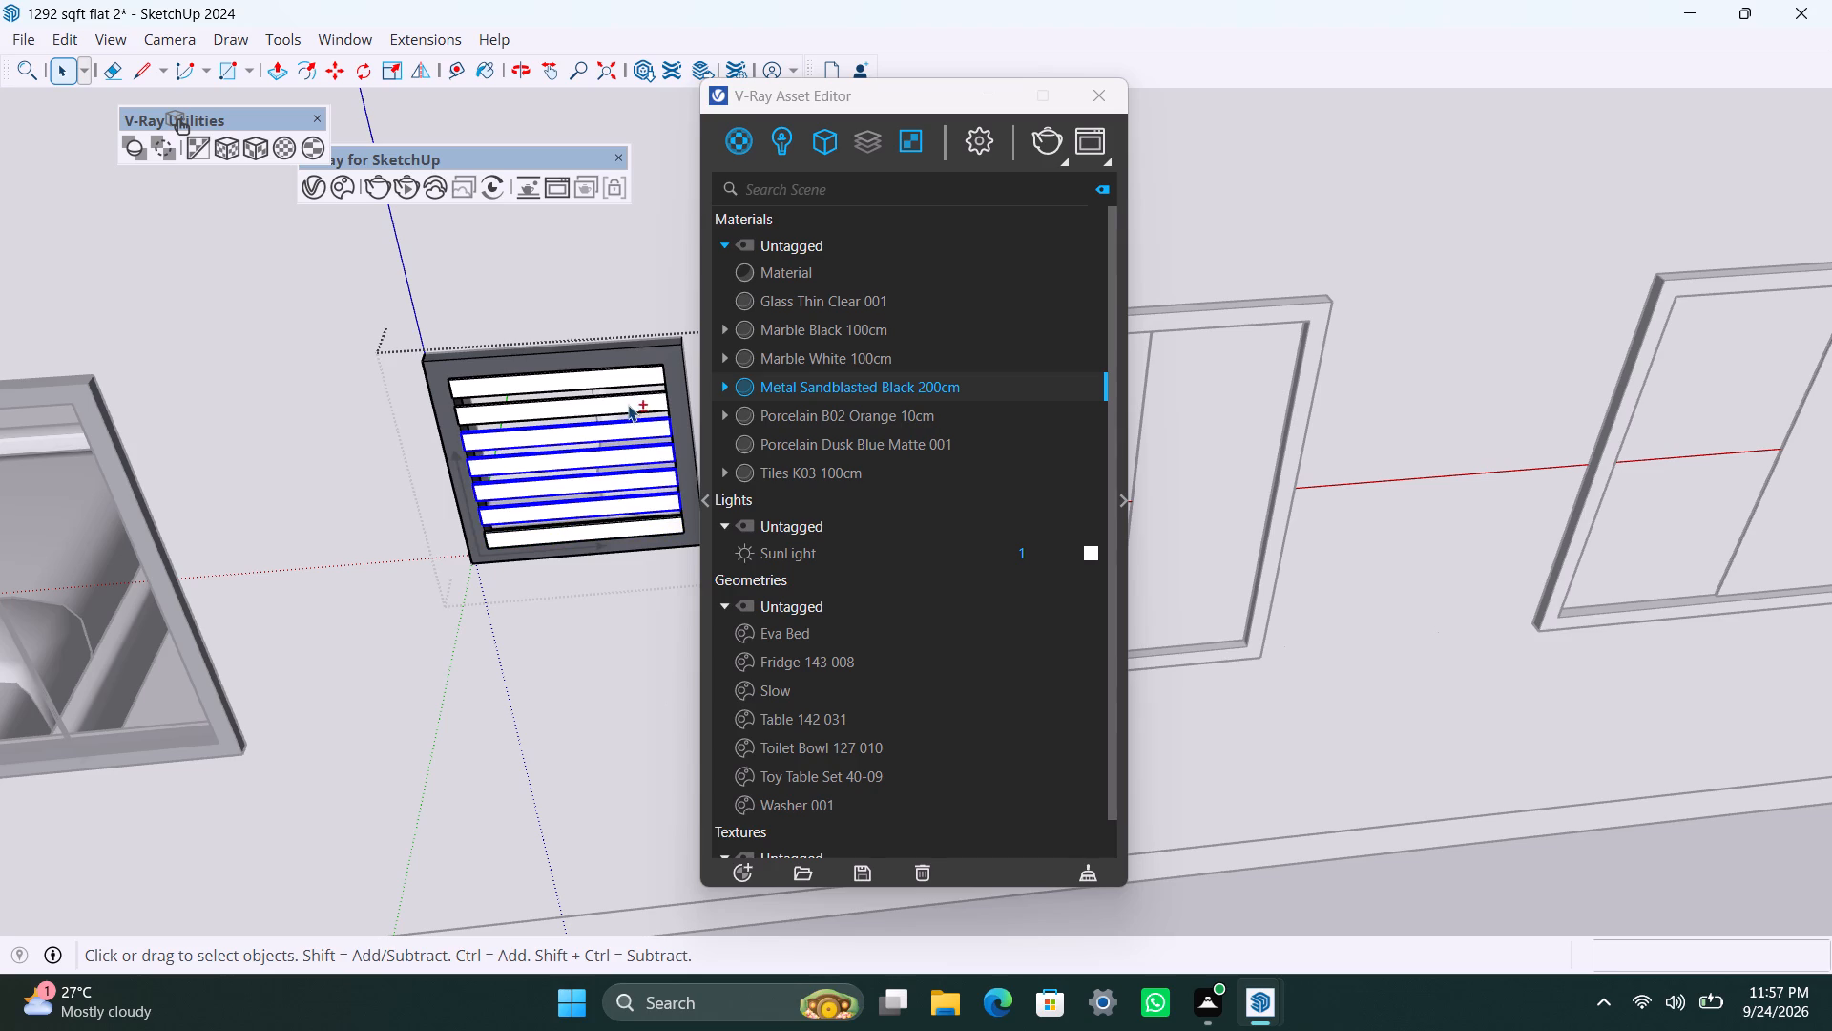
shift+click(628, 405)
shift+click(626, 375)
shift+click(651, 529)
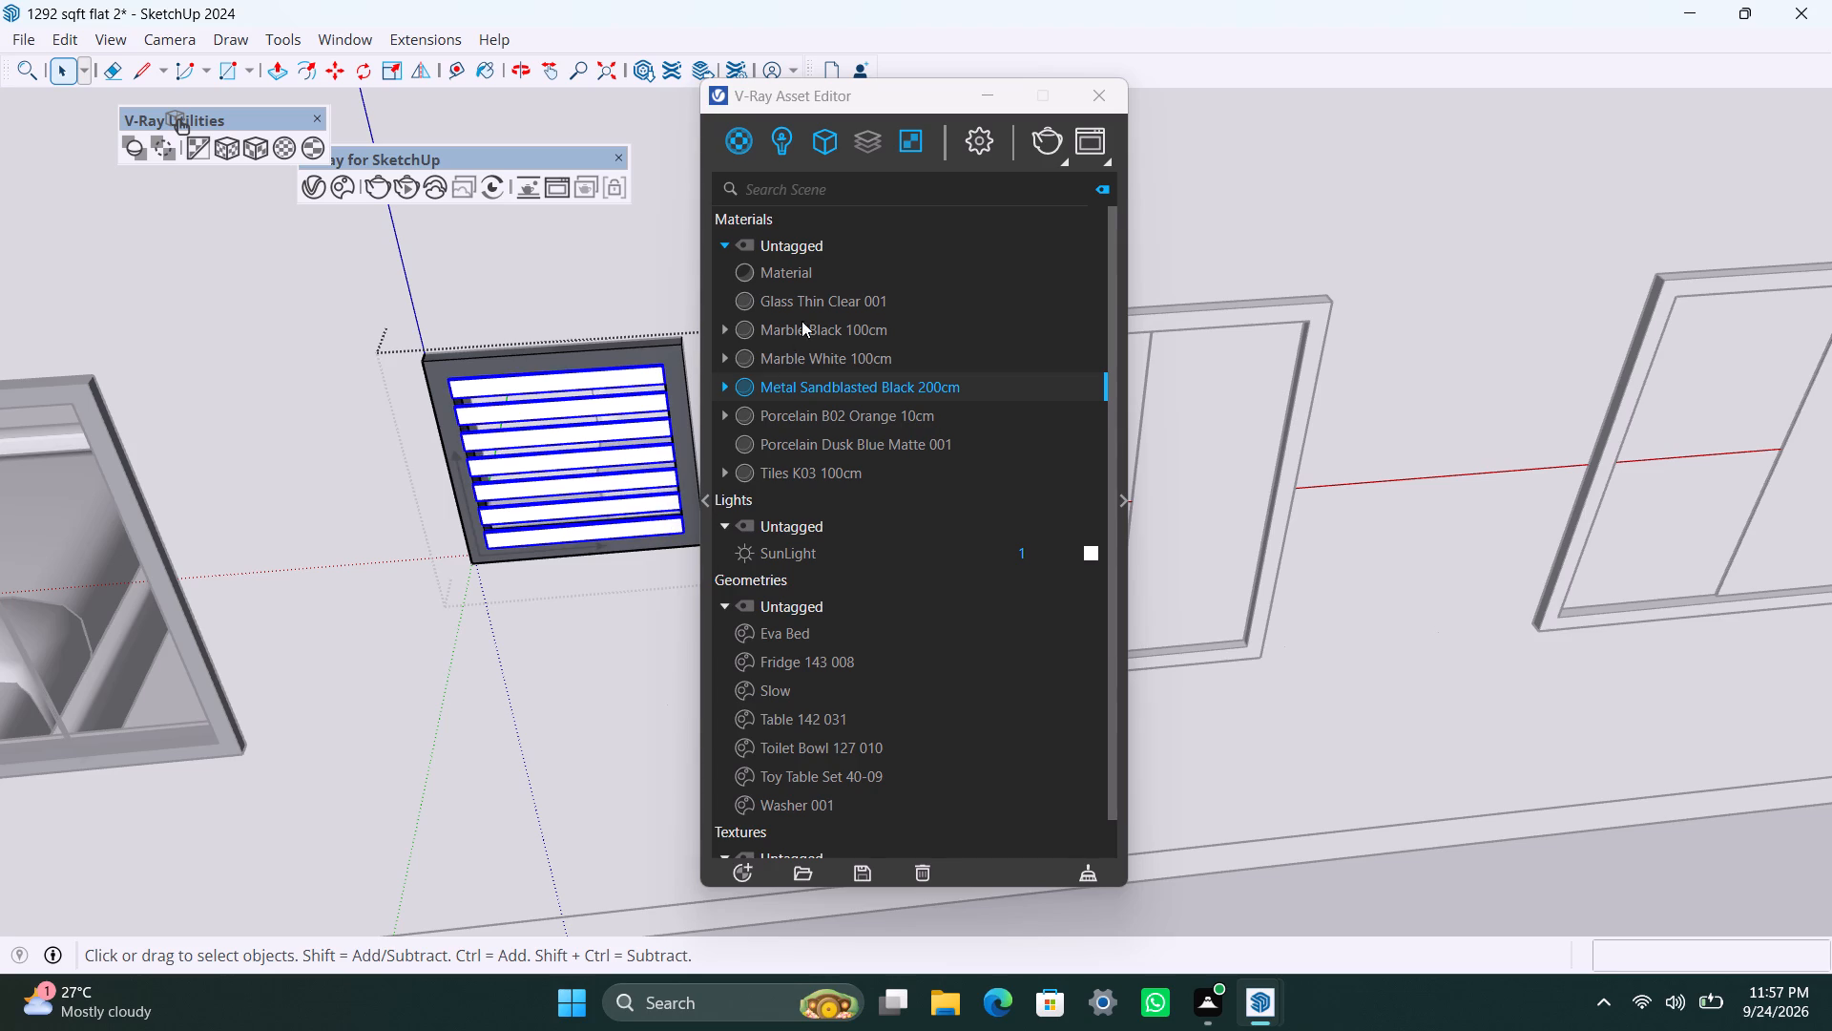
click(808, 306)
right_click(808, 305)
click(838, 348)
scroll(603, 719, down, 10)
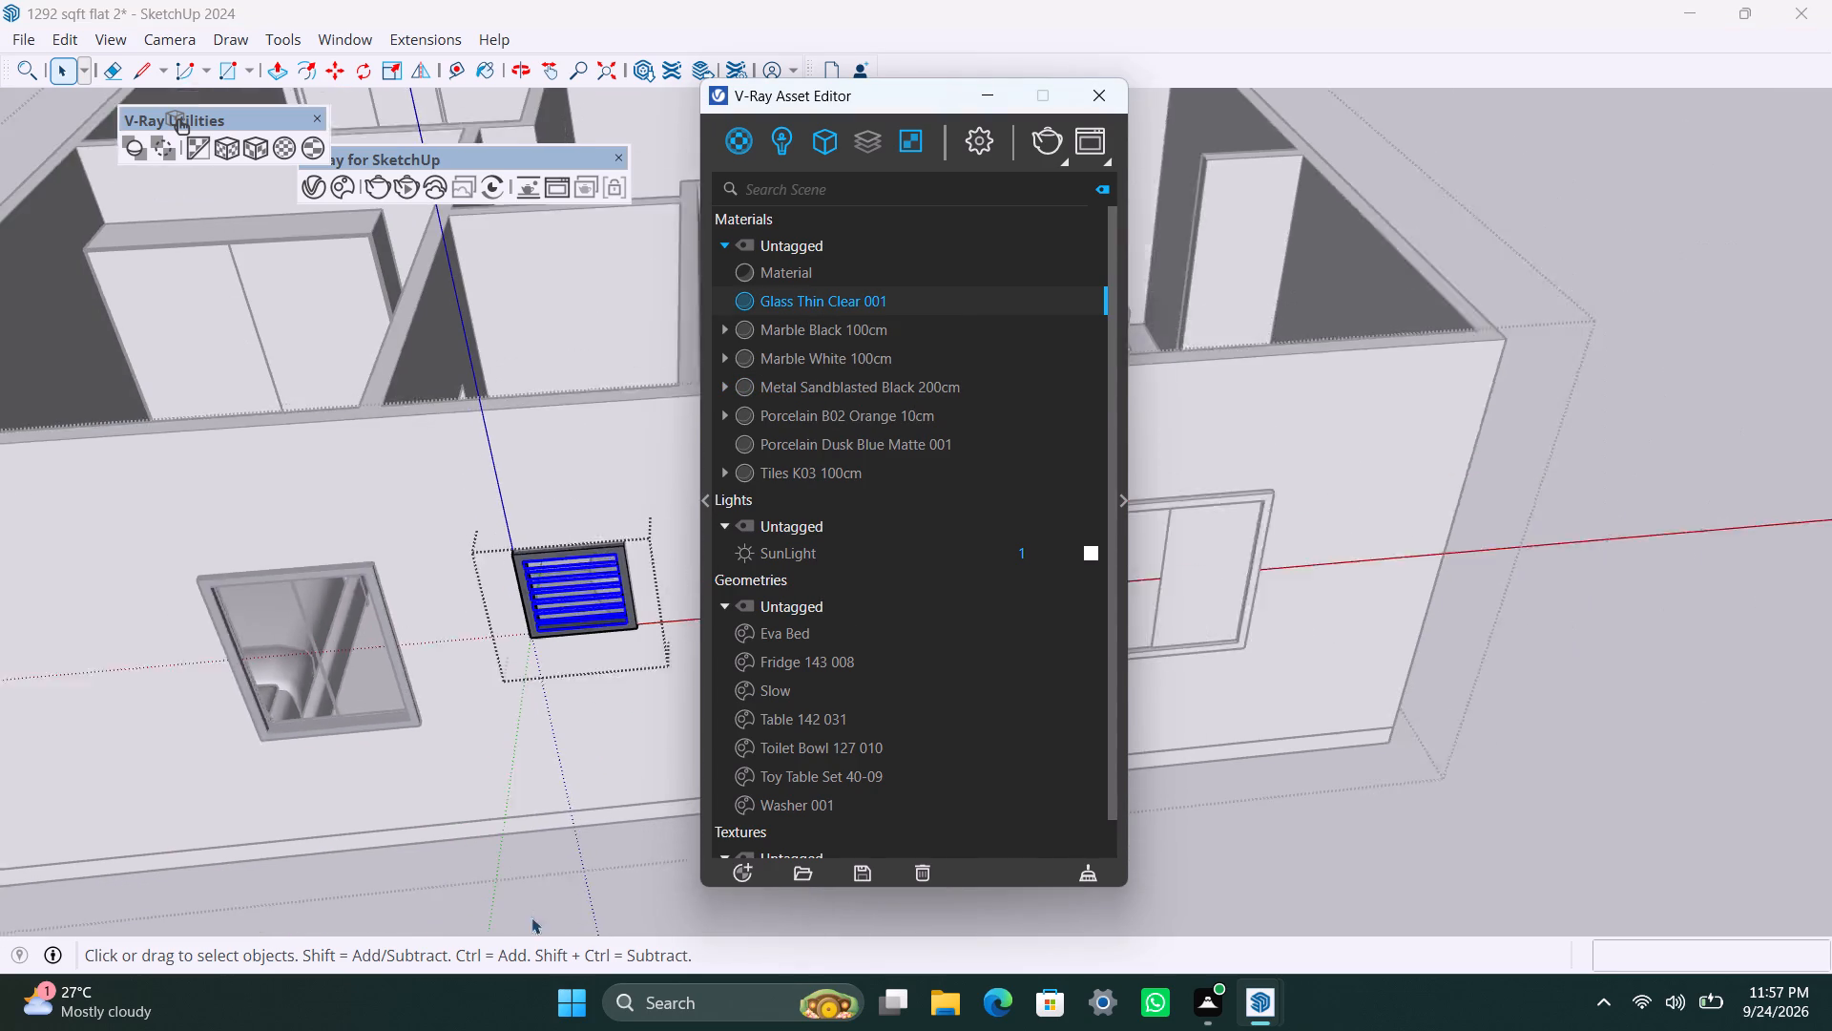
click(531, 932)
scroll(558, 804, down, 2)
middle_drag(558, 804, 395, 790)
click(494, 886)
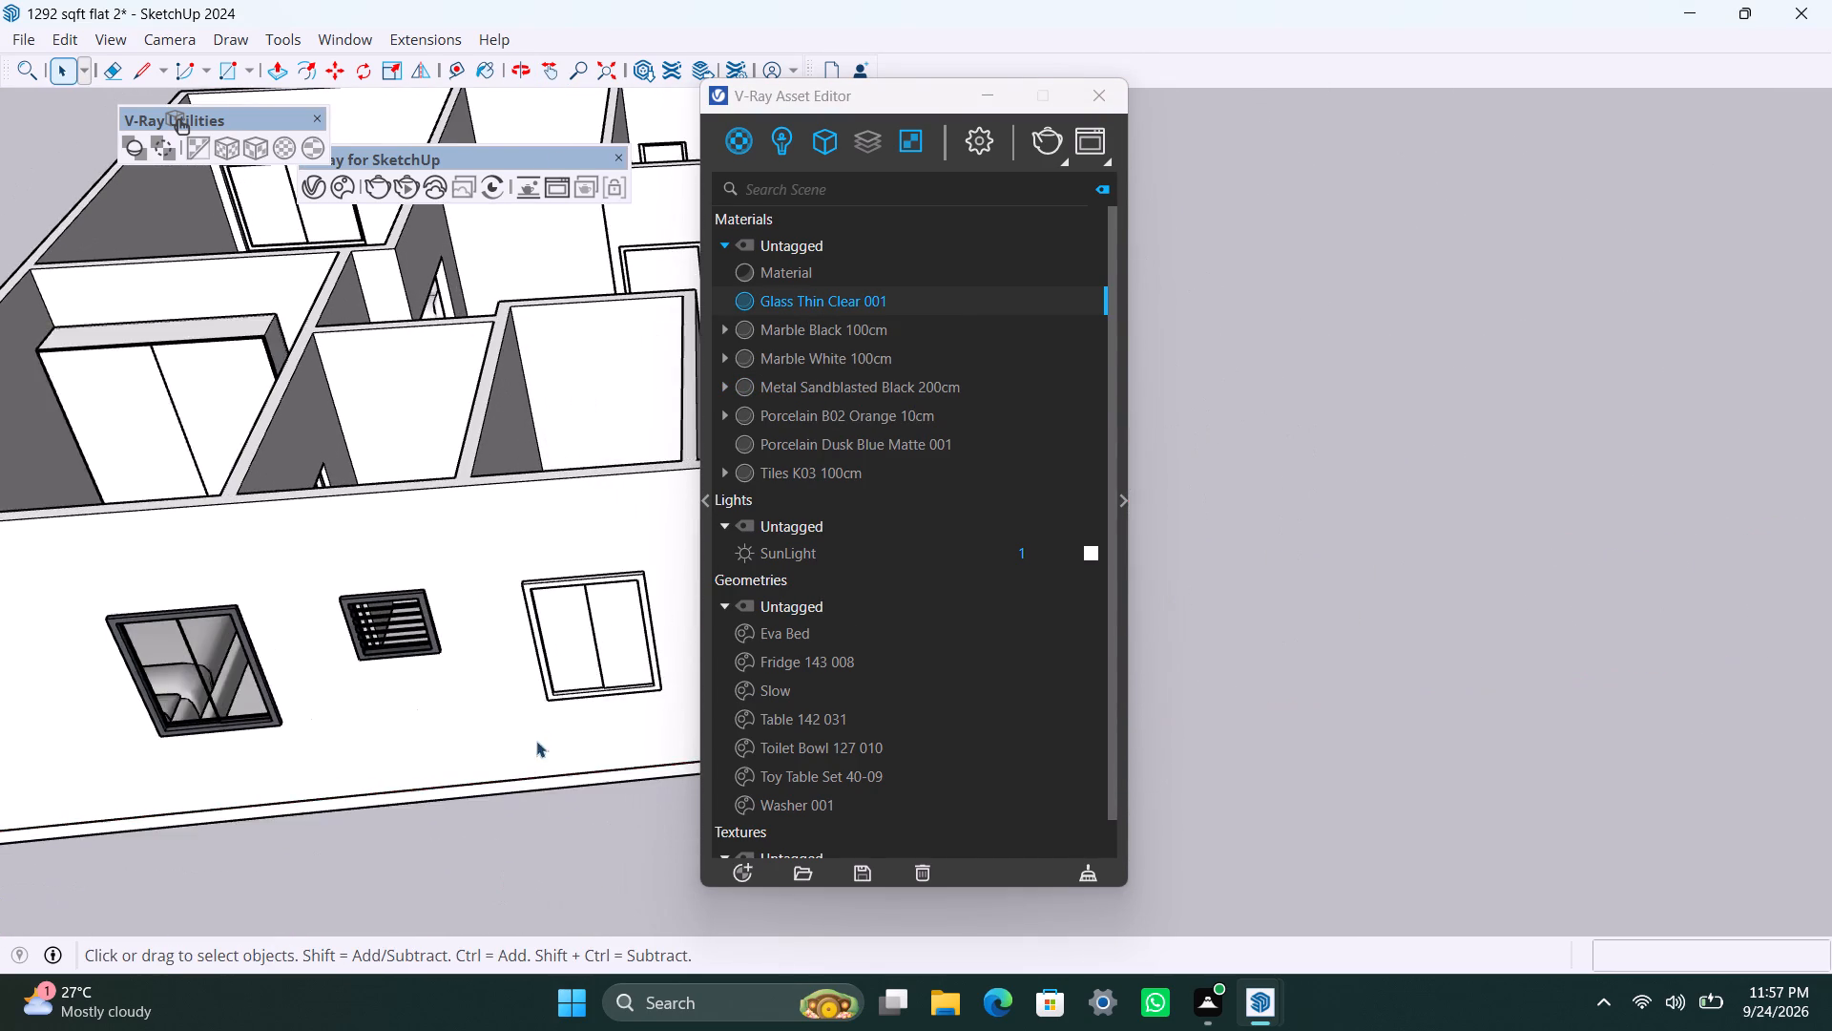
Apply Metal Sandblasted Black 200cm with a bounding-box-fitted cubic texture projection to the frame of the window just beyond the ventilator.
scroll(536, 739, up, 8)
triple_click(555, 644)
double_click(555, 642)
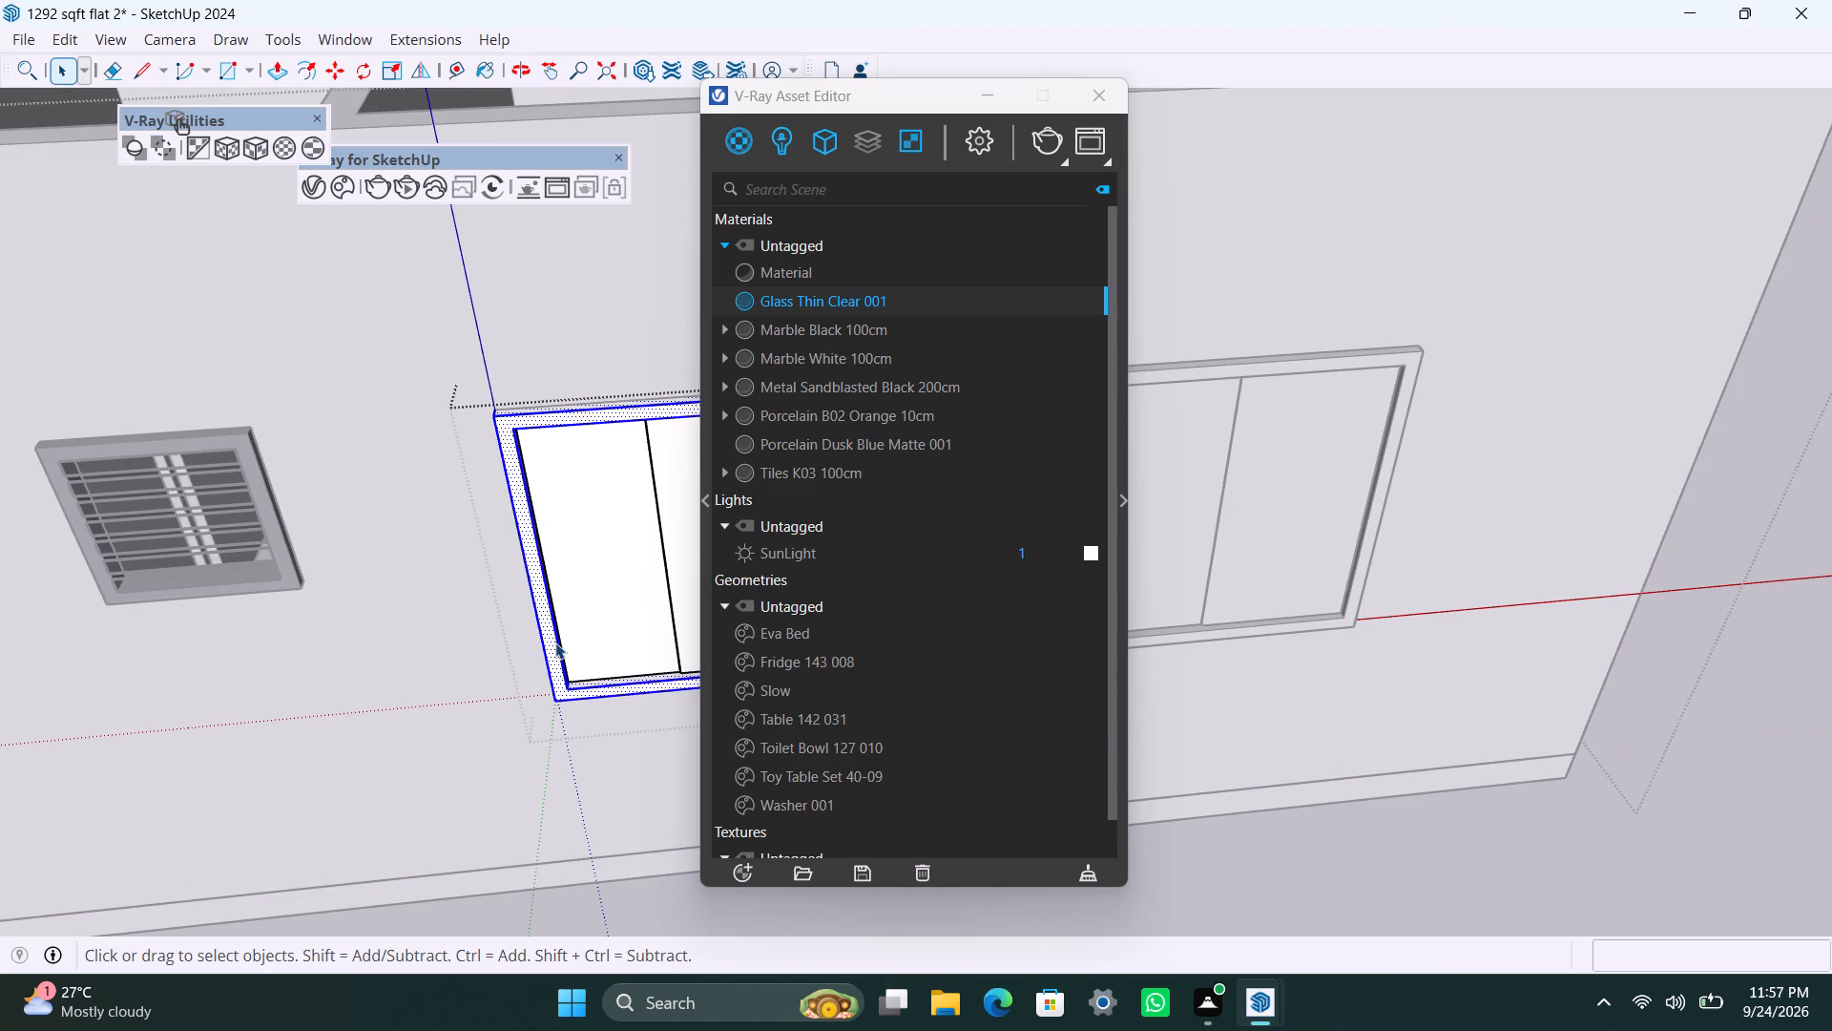
click(805, 385)
right_click(803, 385)
click(836, 425)
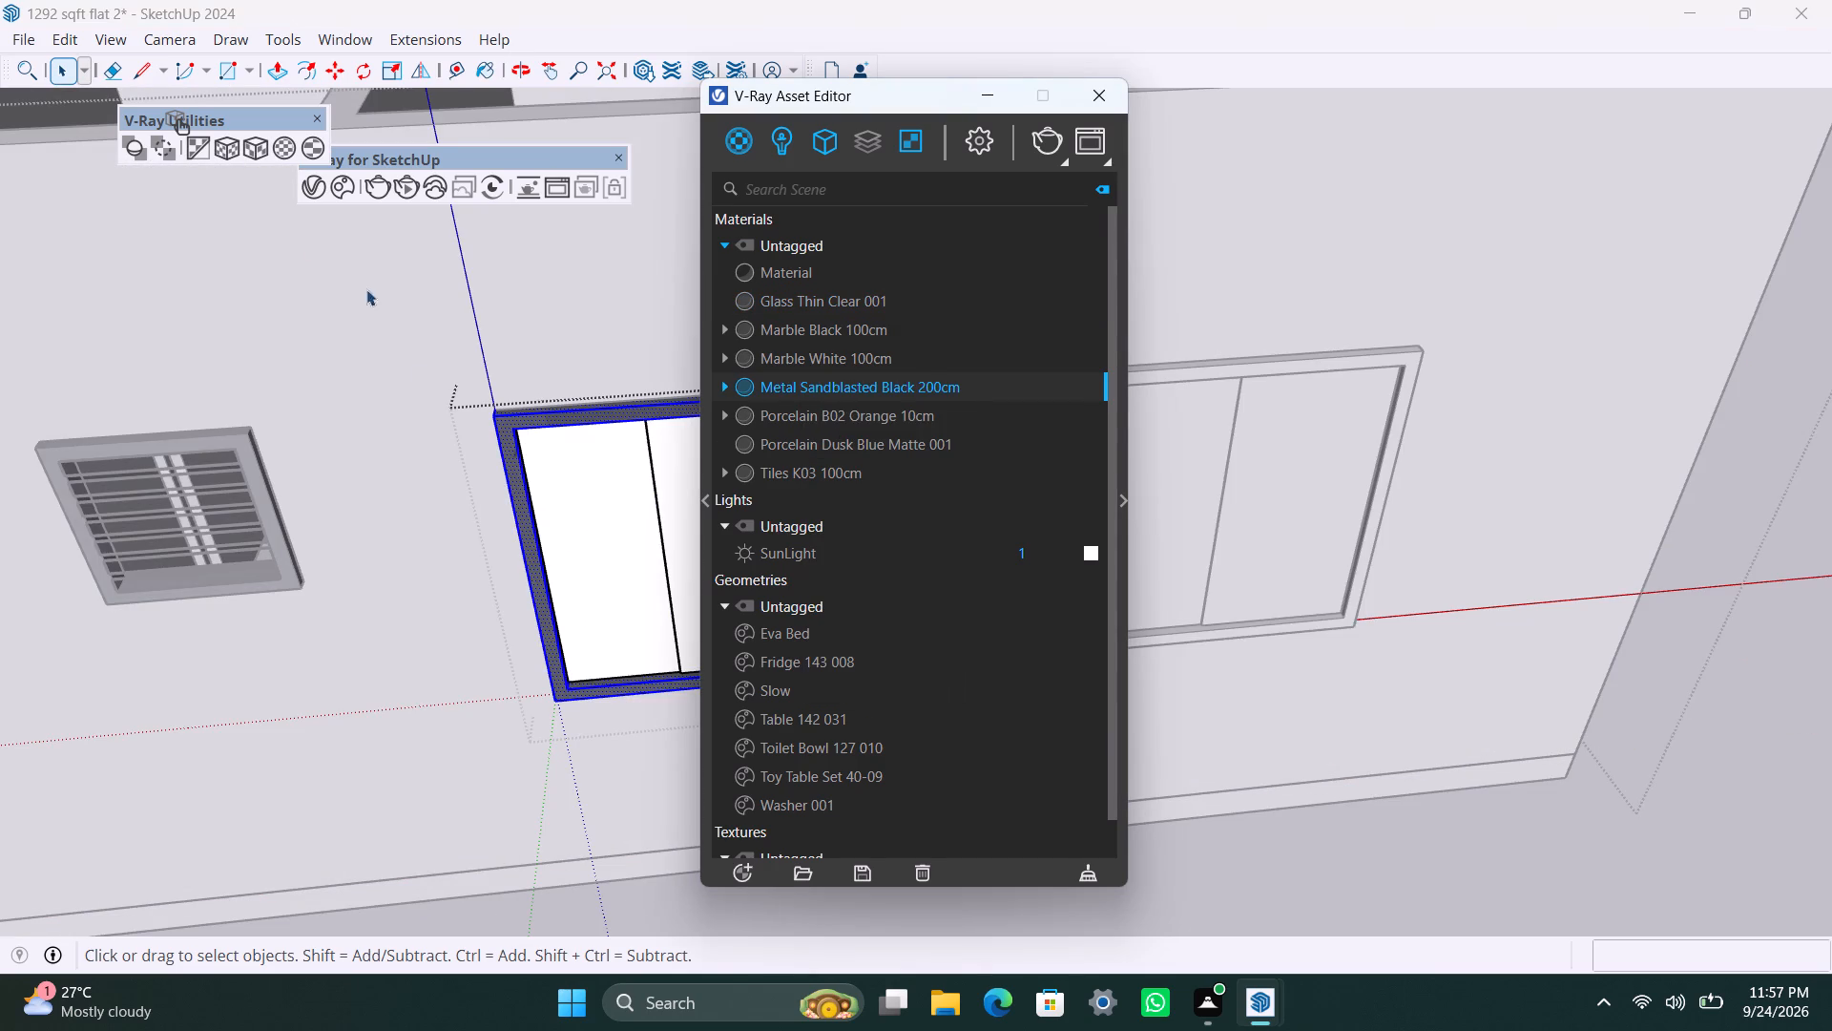
click(260, 147)
Apply Glass Thin Clear 001 to both panes of the window beside the ventilator and leave its group.
click(647, 562)
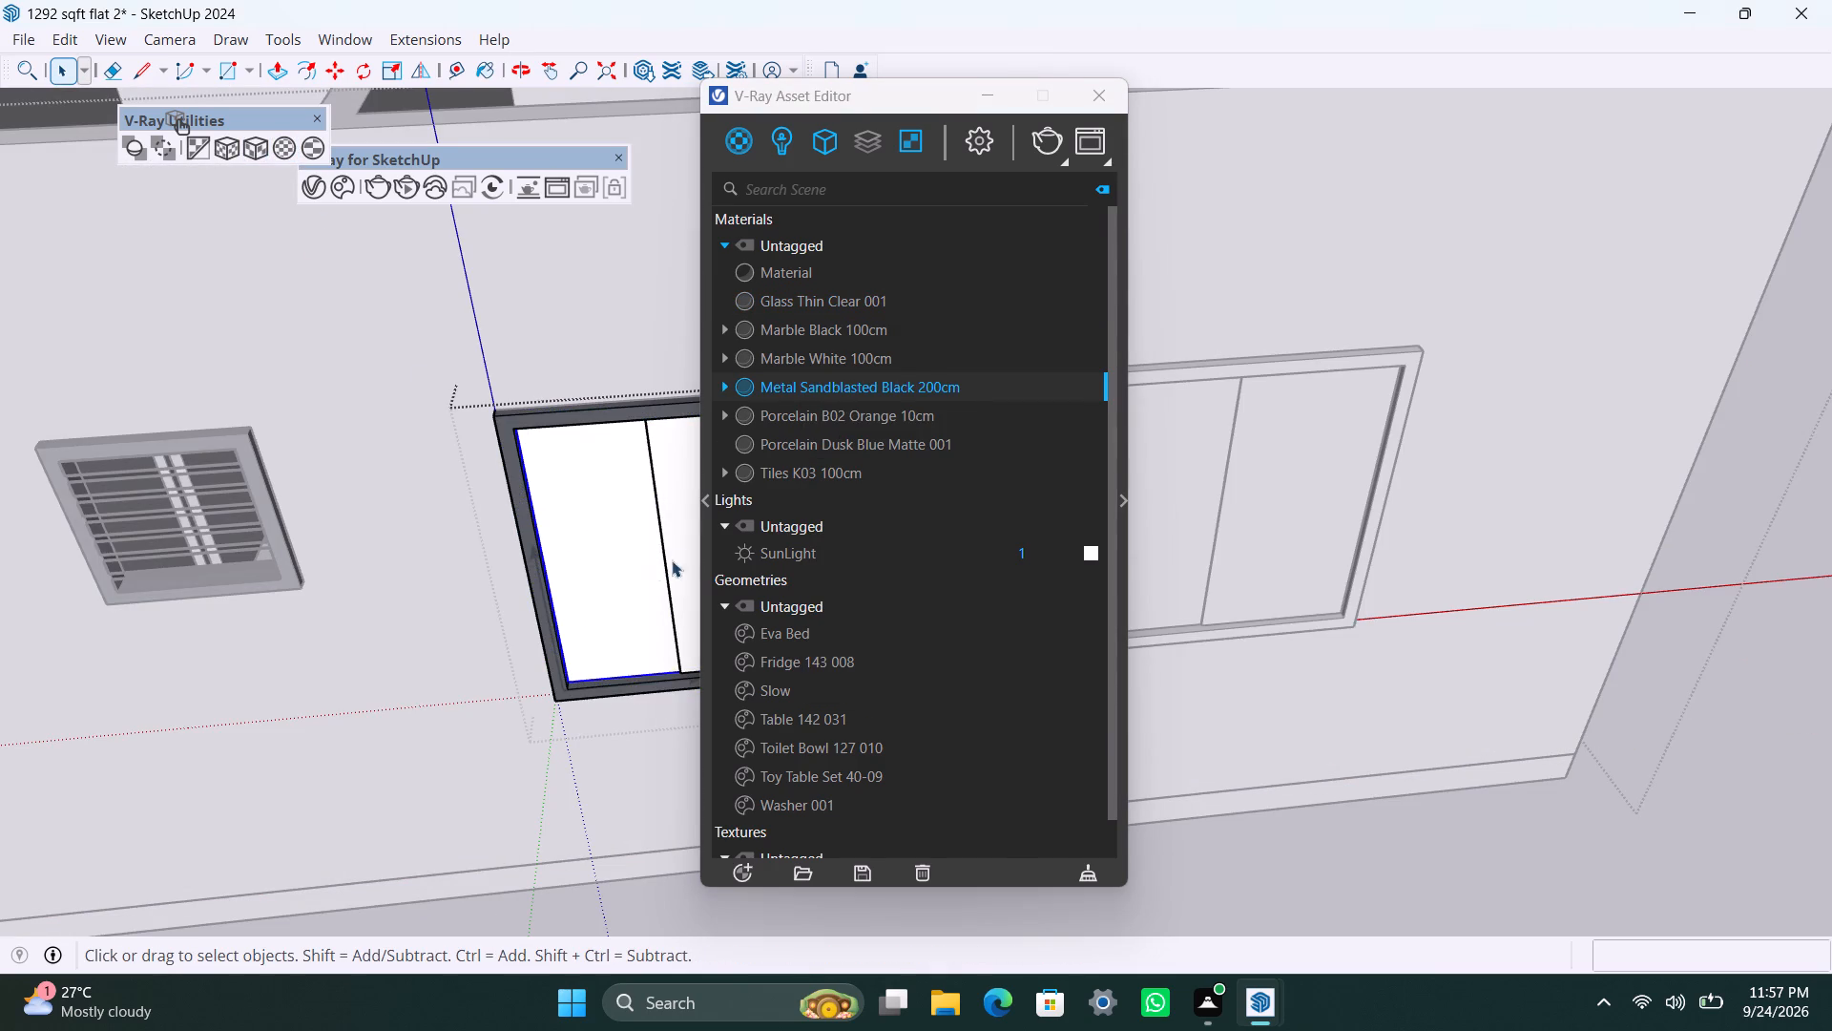
shift+click(686, 526)
click(827, 303)
right_click(827, 303)
click(849, 362)
scroll(546, 791, down, 5)
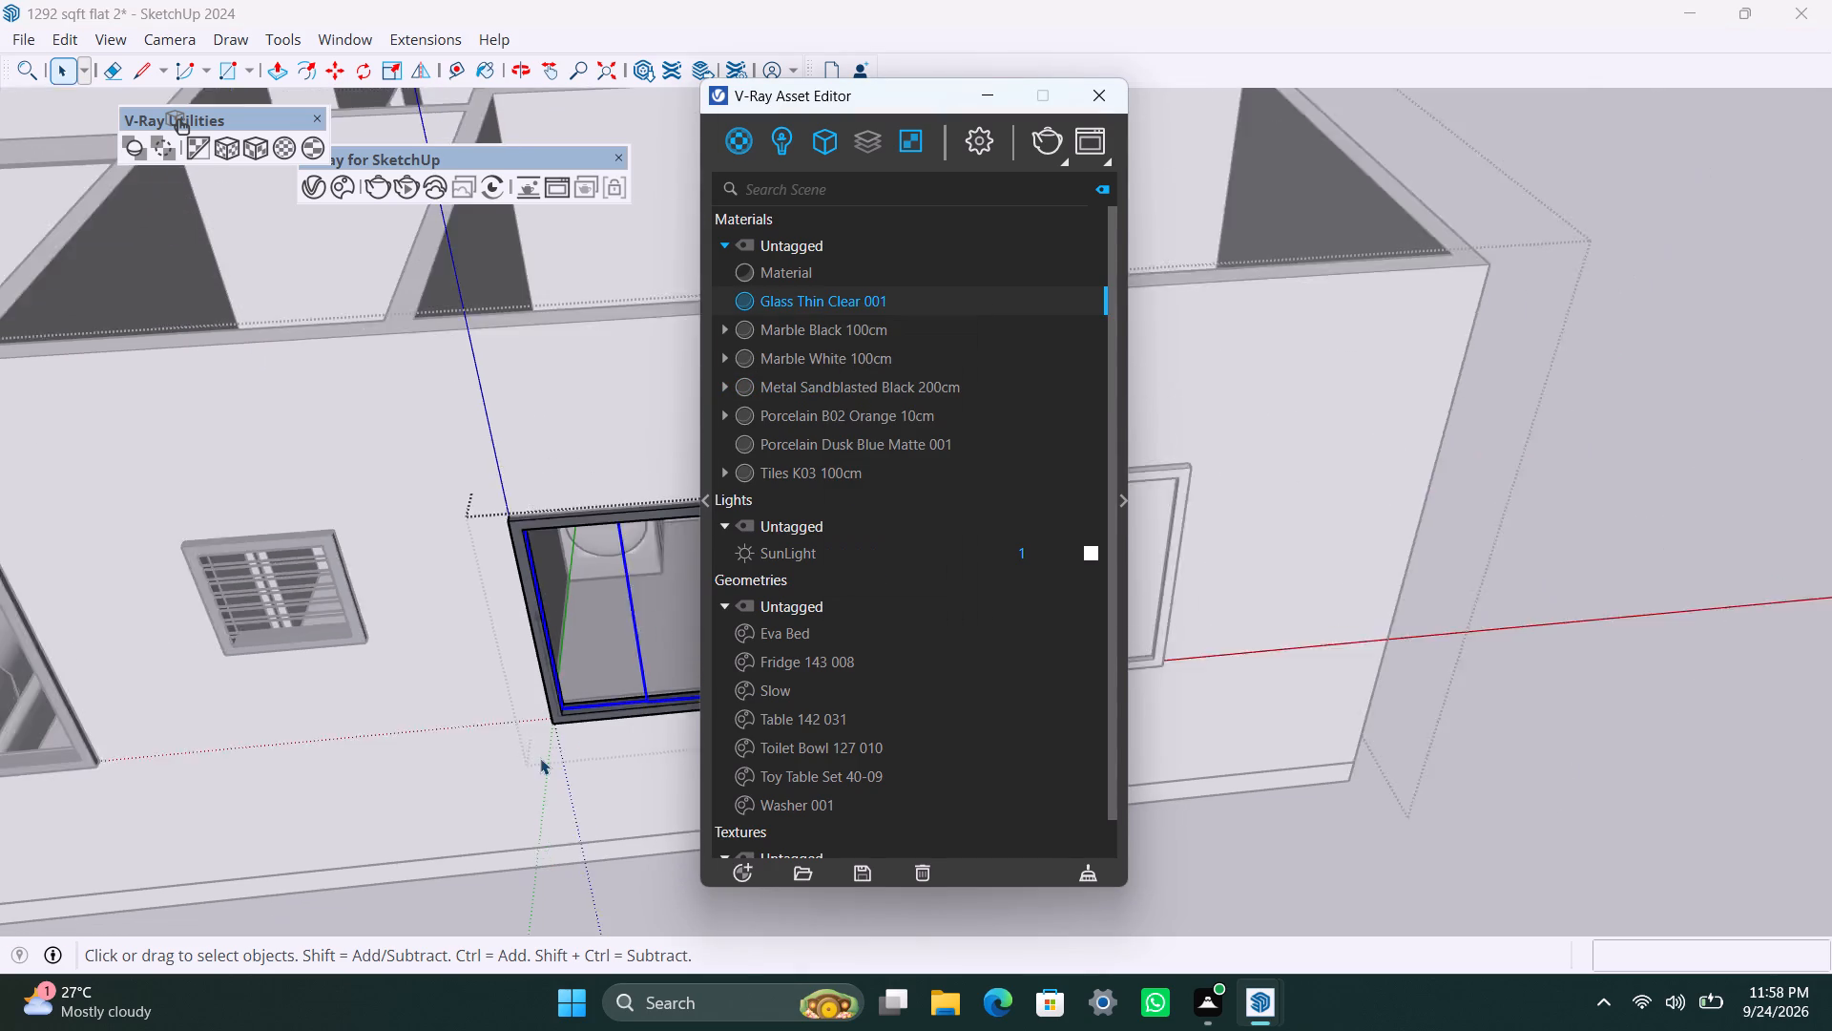
scroll(540, 758, down, 4)
middle_drag(591, 844, 347, 806)
double_click(413, 823)
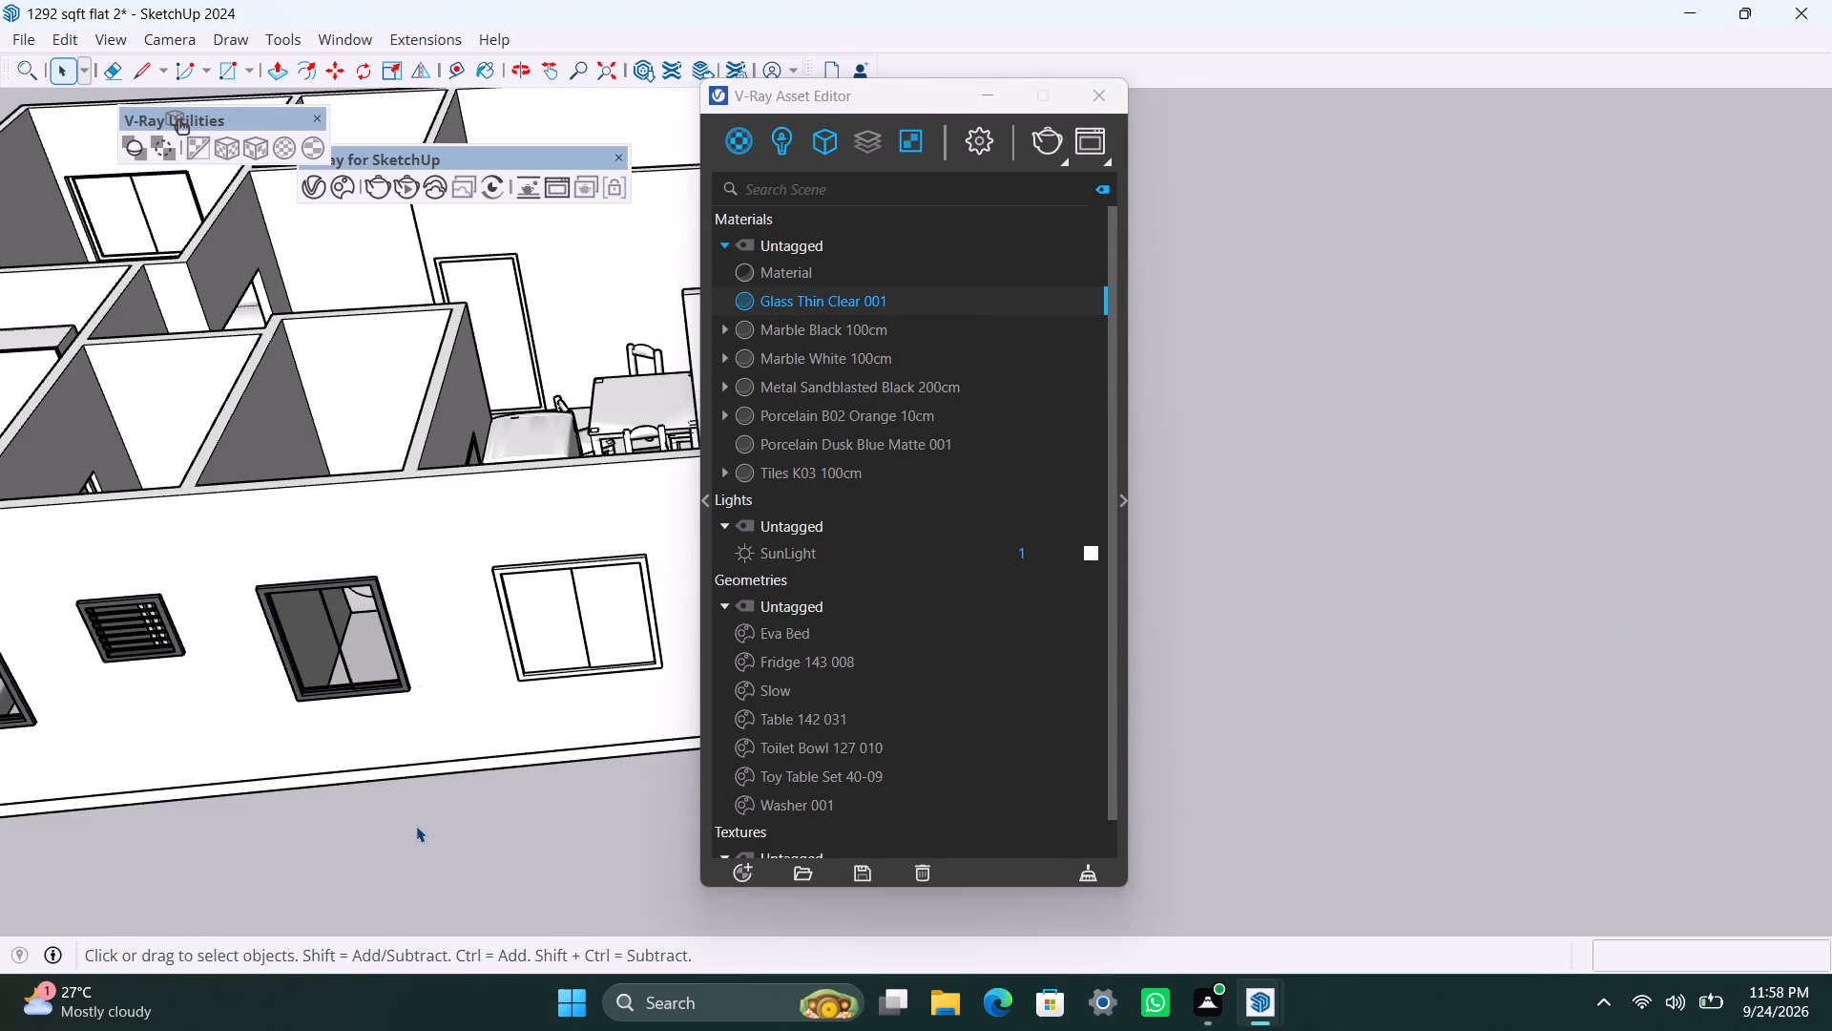
Apply Metal Sandblasted Black 200cm with a bounding-box-fitted cubic texture projection to the frame of the last window along the same exterior wall.
scroll(521, 764, up, 6)
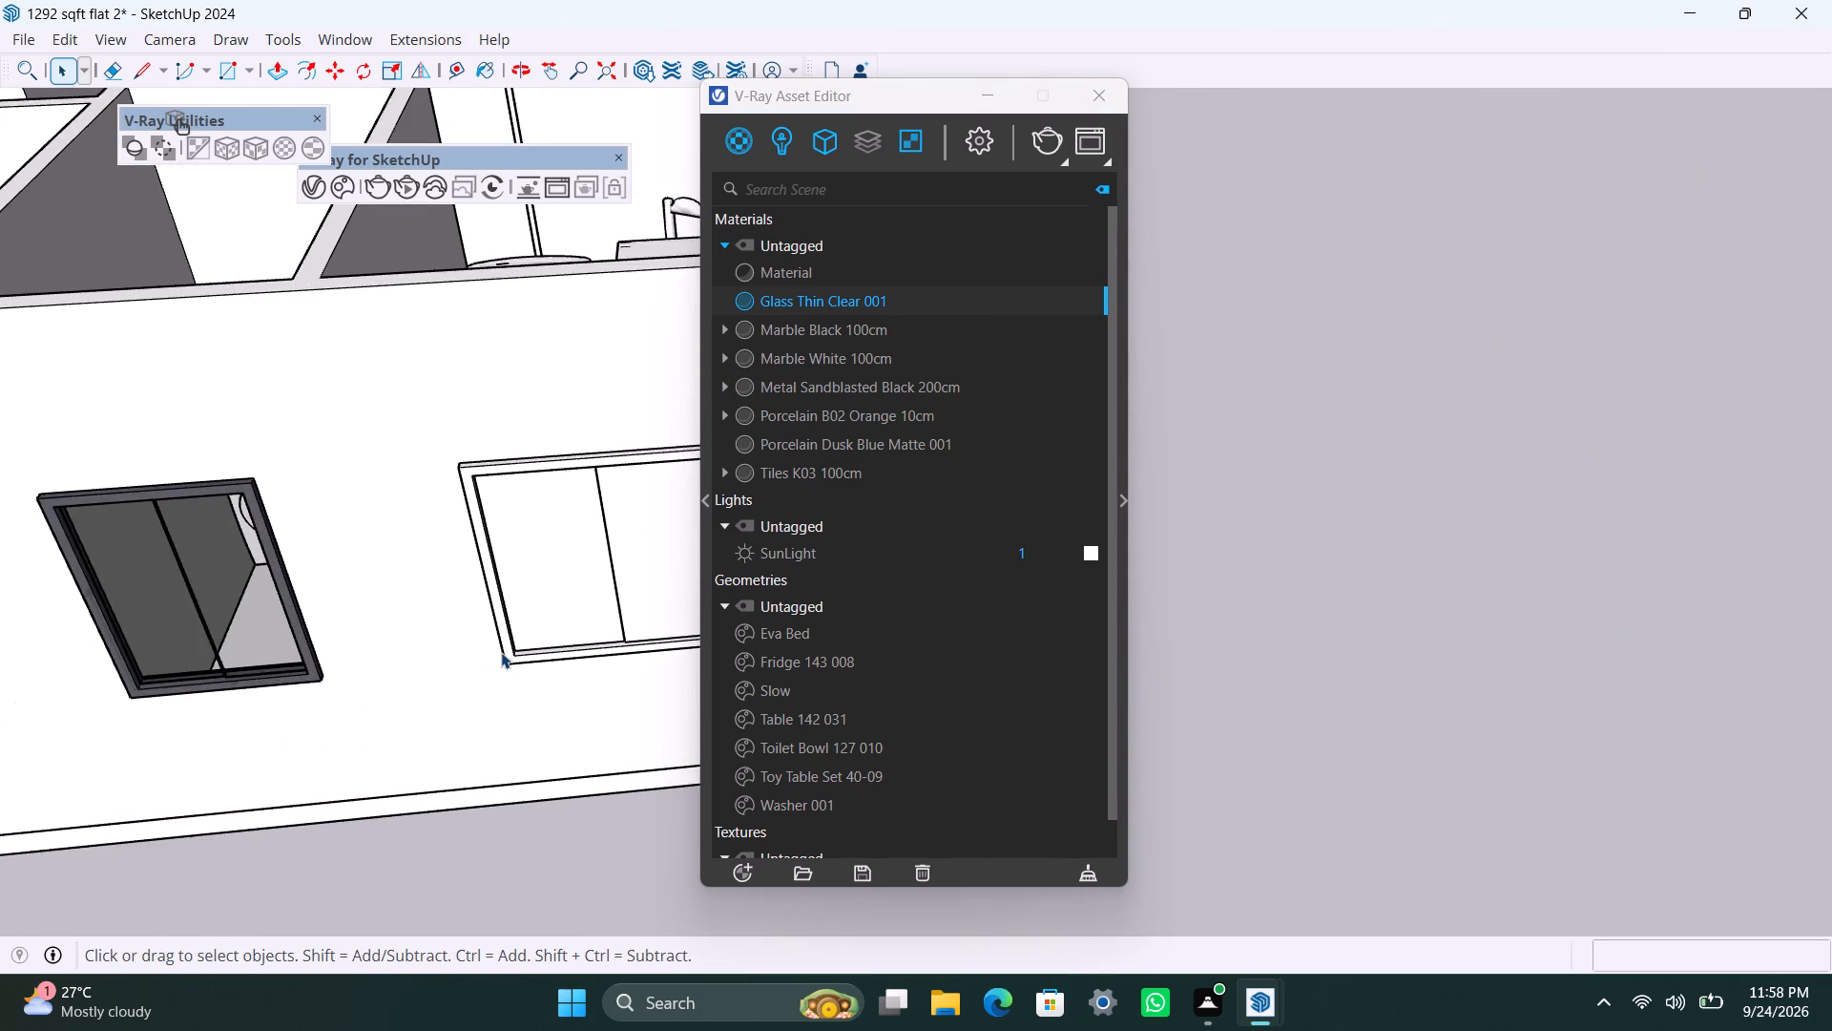
scroll(501, 652, up, 3)
triple_click(504, 634)
click(504, 634)
double_click(504, 633)
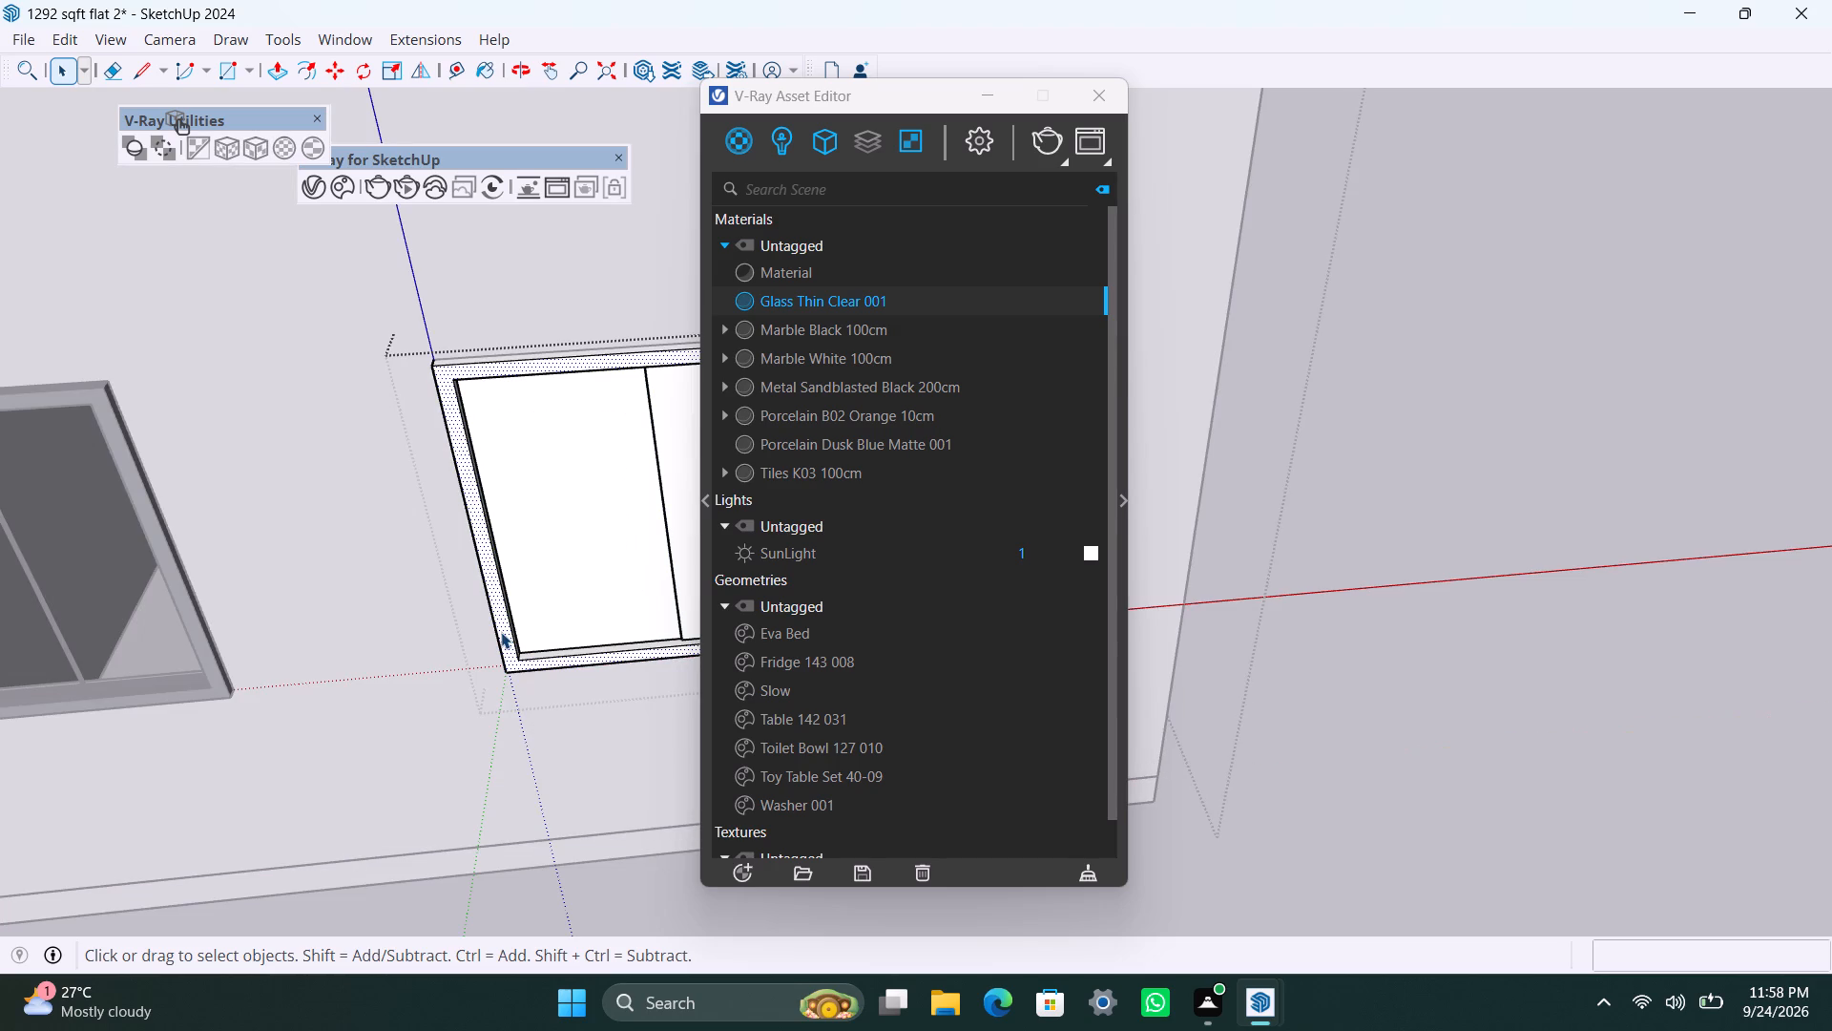
triple_click(501, 632)
click(805, 388)
right_click(805, 388)
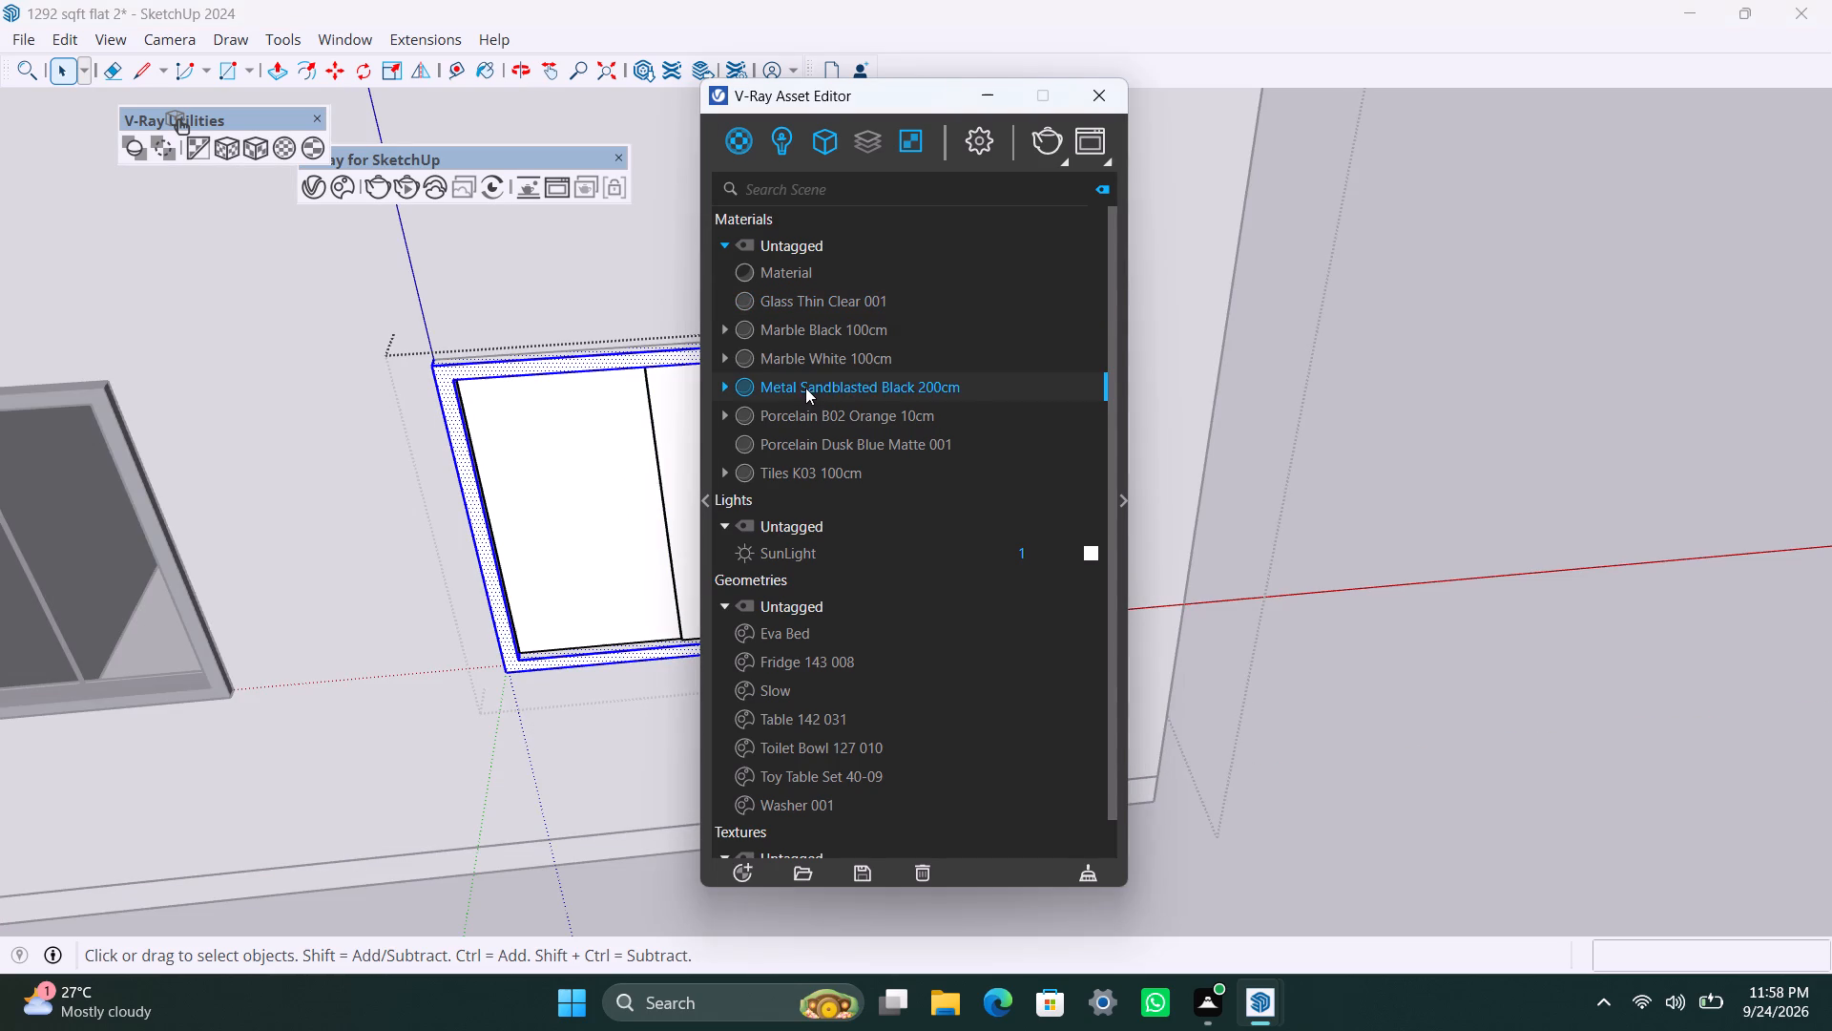
click(841, 444)
click(260, 155)
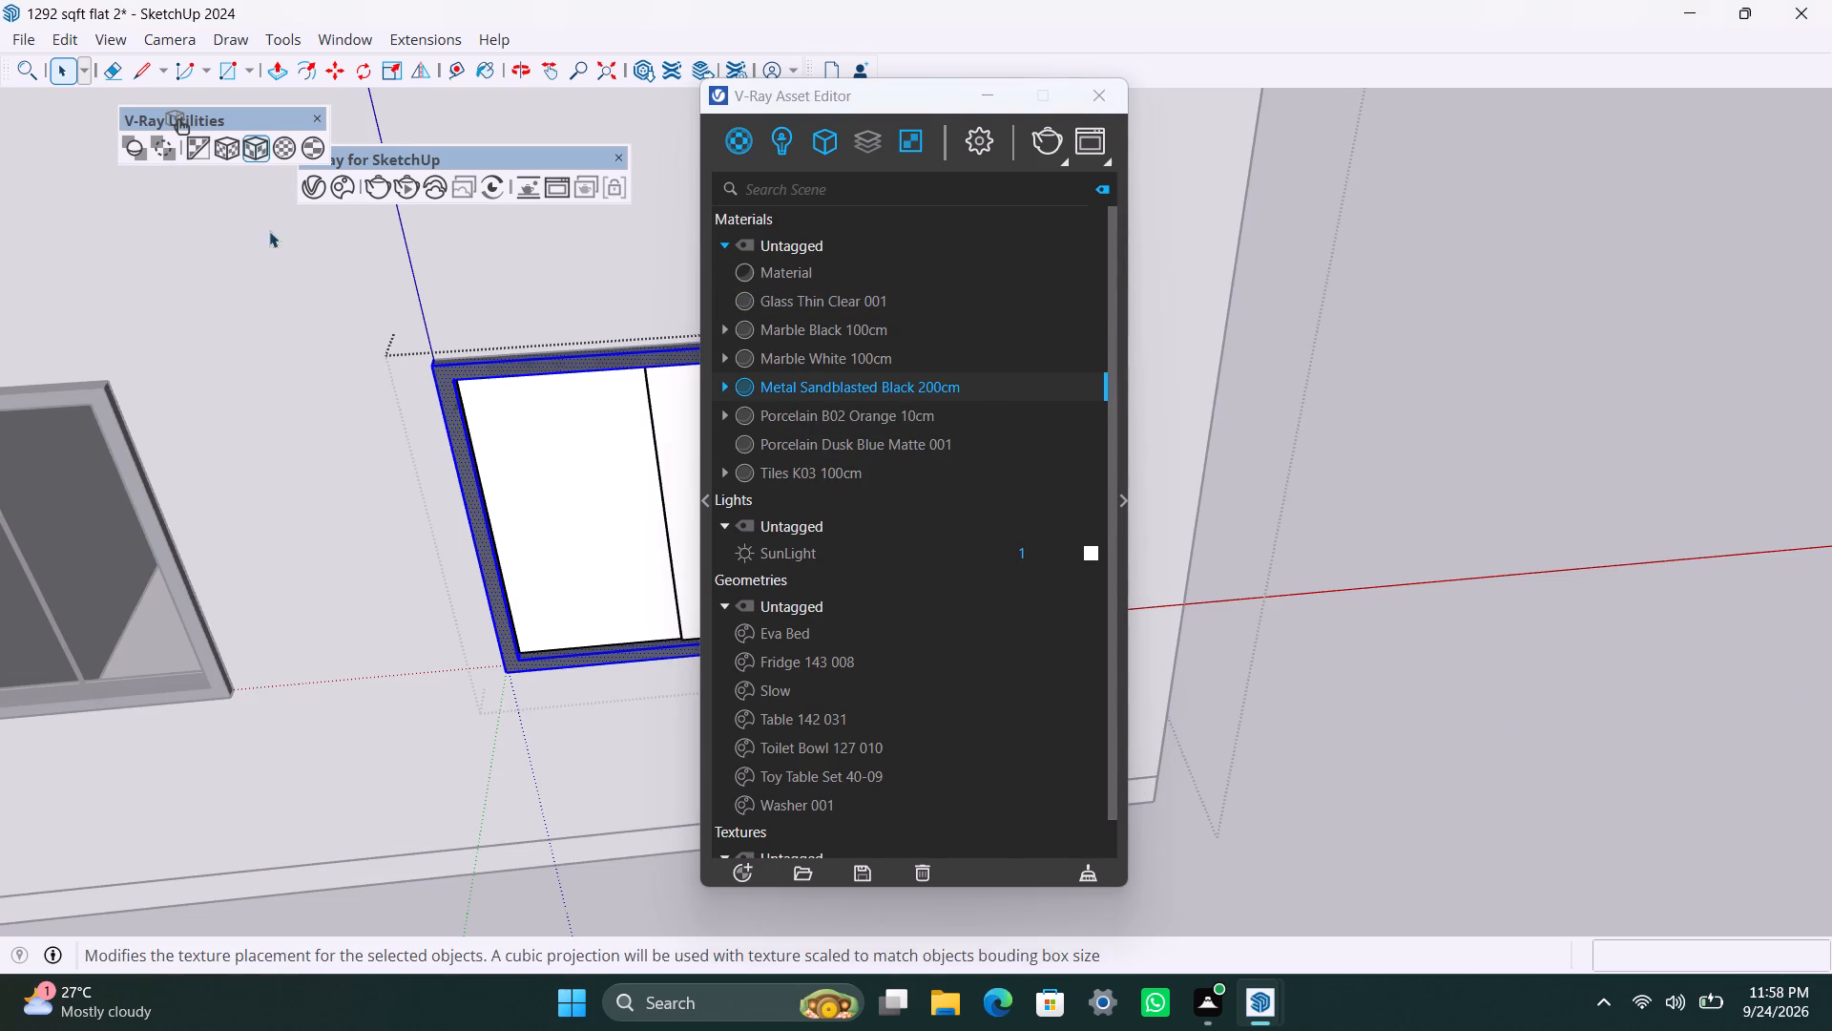
Apply Glass Thin Clear 001 to both panes of this last window and leave its group.
click(550, 507)
shift+click(681, 491)
click(790, 290)
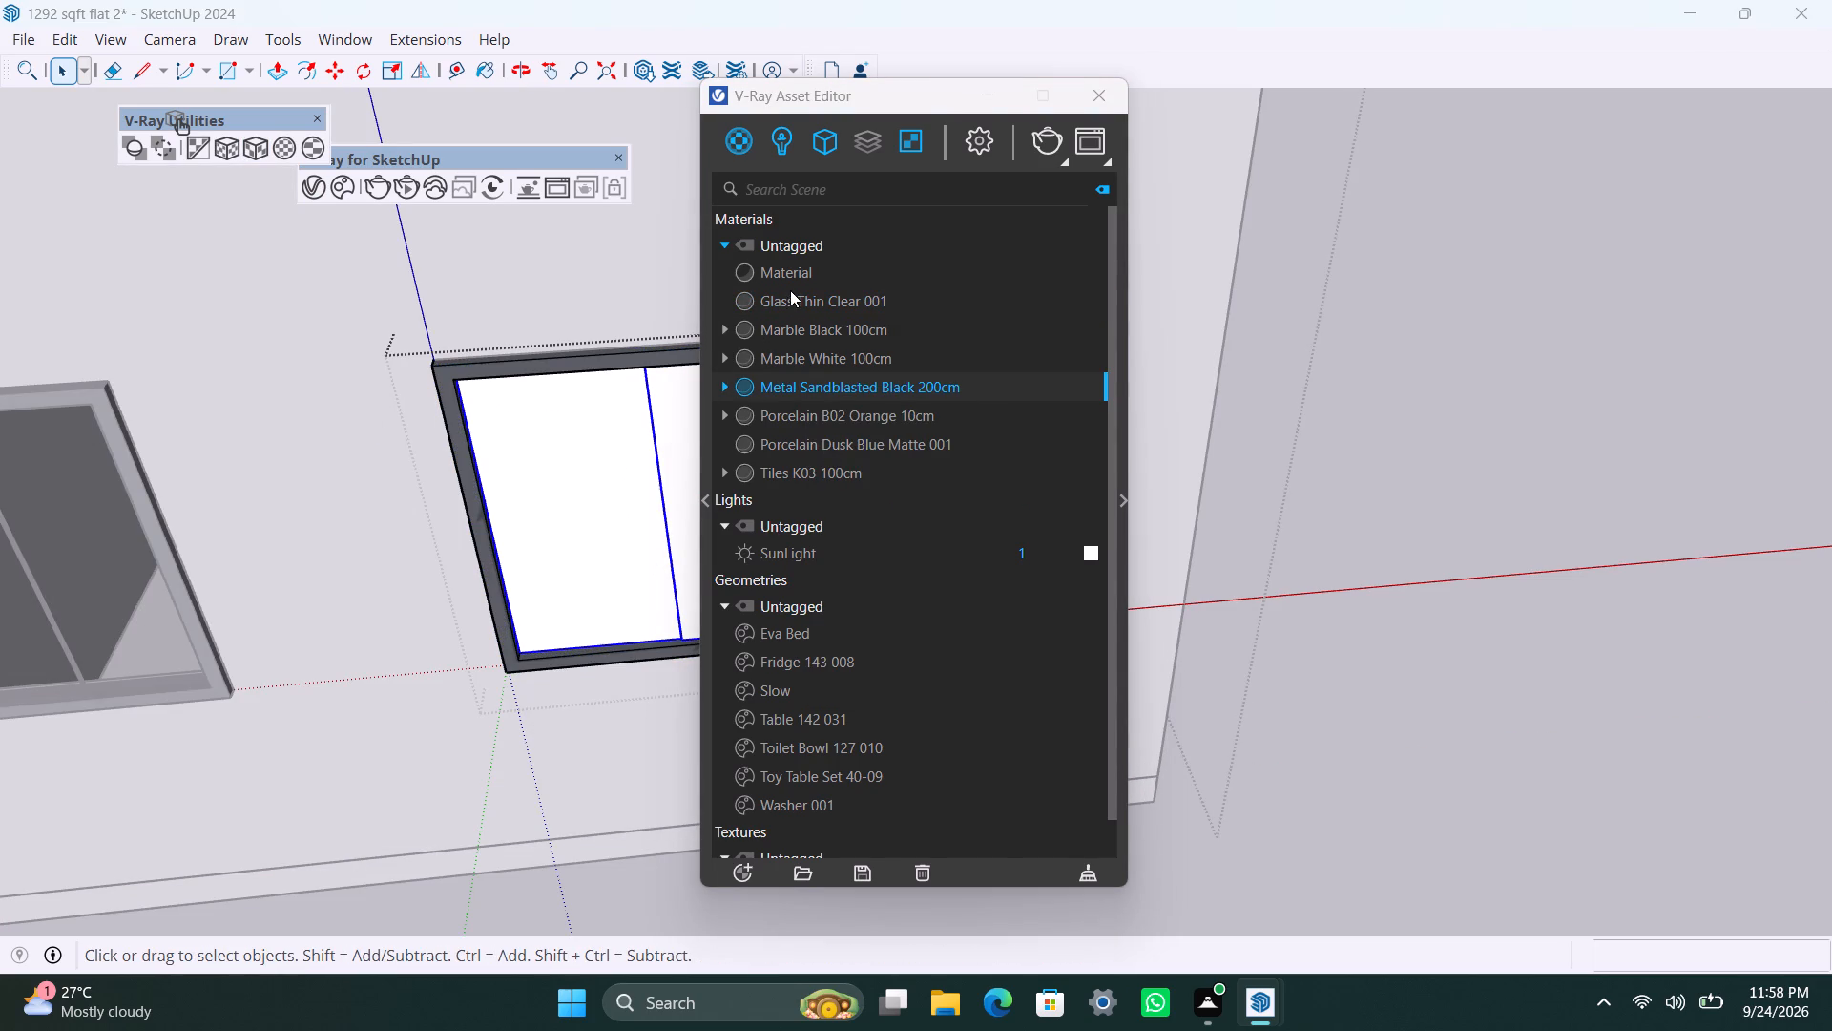
right_click(792, 295)
click(838, 354)
scroll(510, 840, down, 12)
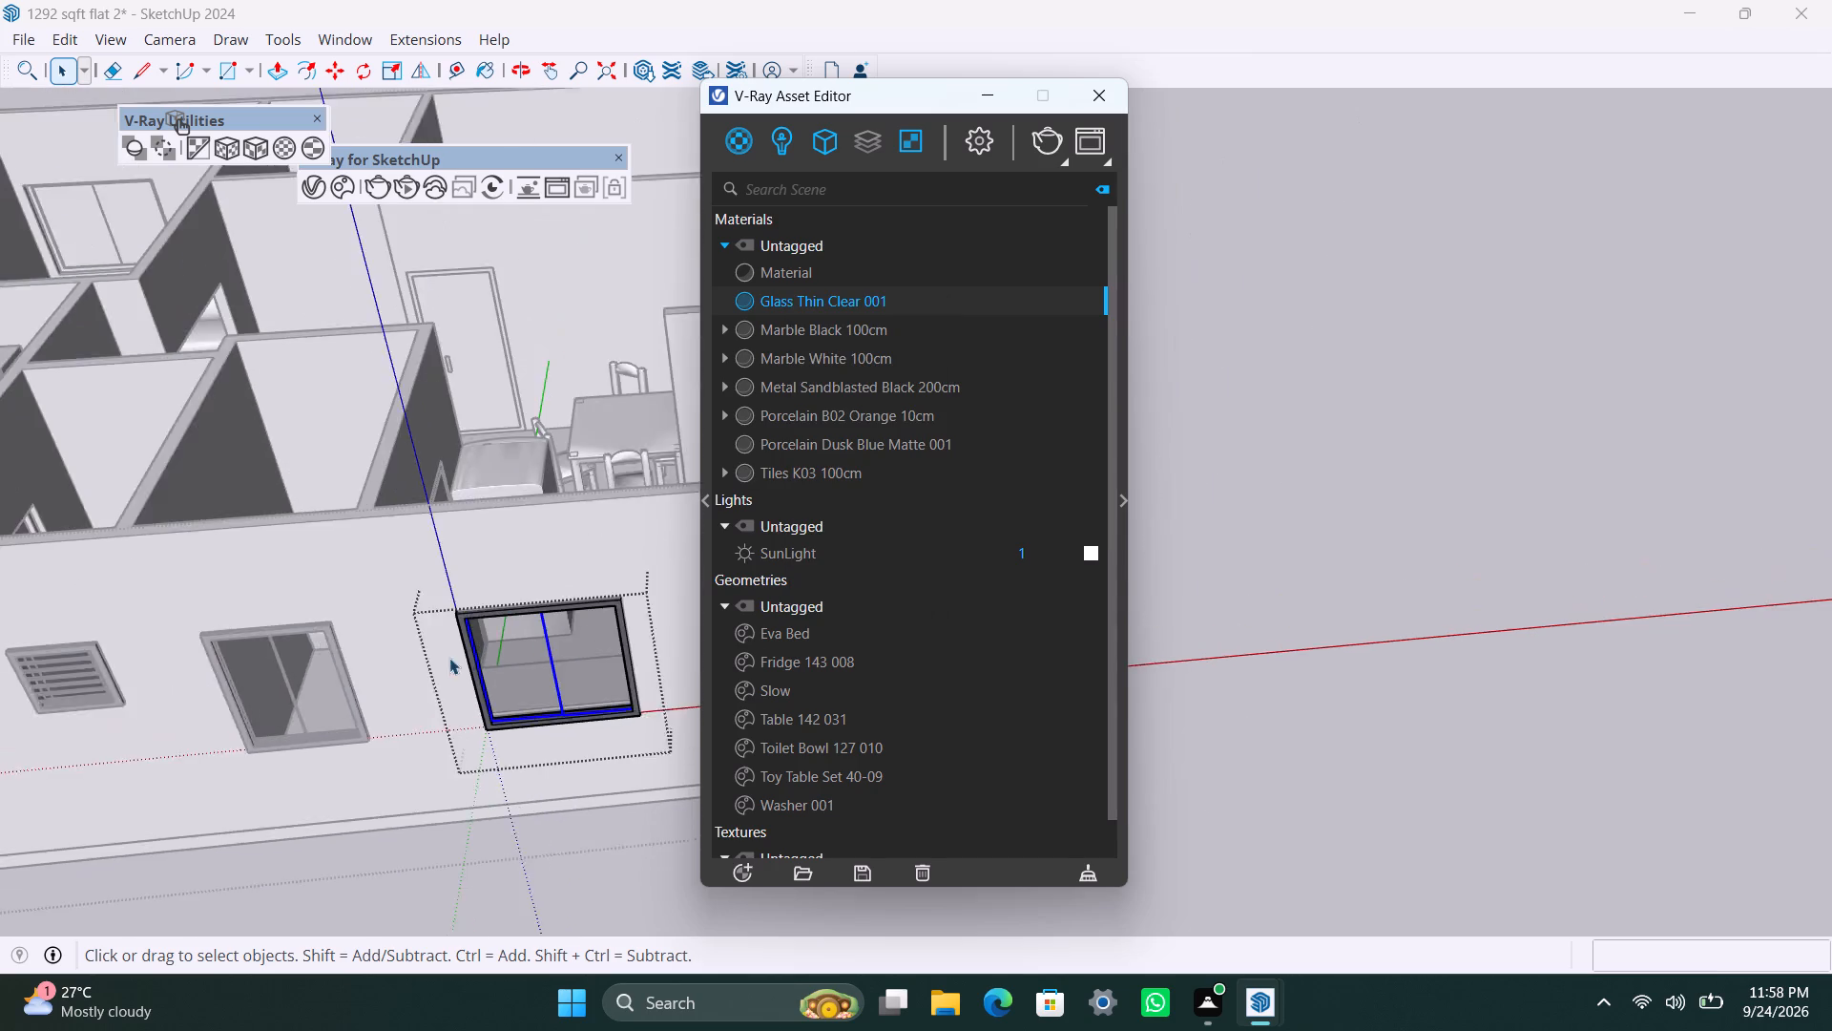
scroll(449, 658, down, 2)
double_click(534, 805)
Apply Metal Sandblasted Black 200cm with a bounding-box-fitted cubic texture projection to the frame of the wider window in the adjacent exterior wall.
scroll(549, 660, down, 6)
middle_drag(583, 663, 47, 711)
scroll(467, 532, down, 4)
middle_drag(513, 627, 291, 617)
scroll(351, 567, down, 3)
middle_drag(423, 612, 200, 708)
click(404, 620)
scroll(430, 513, up, 4)
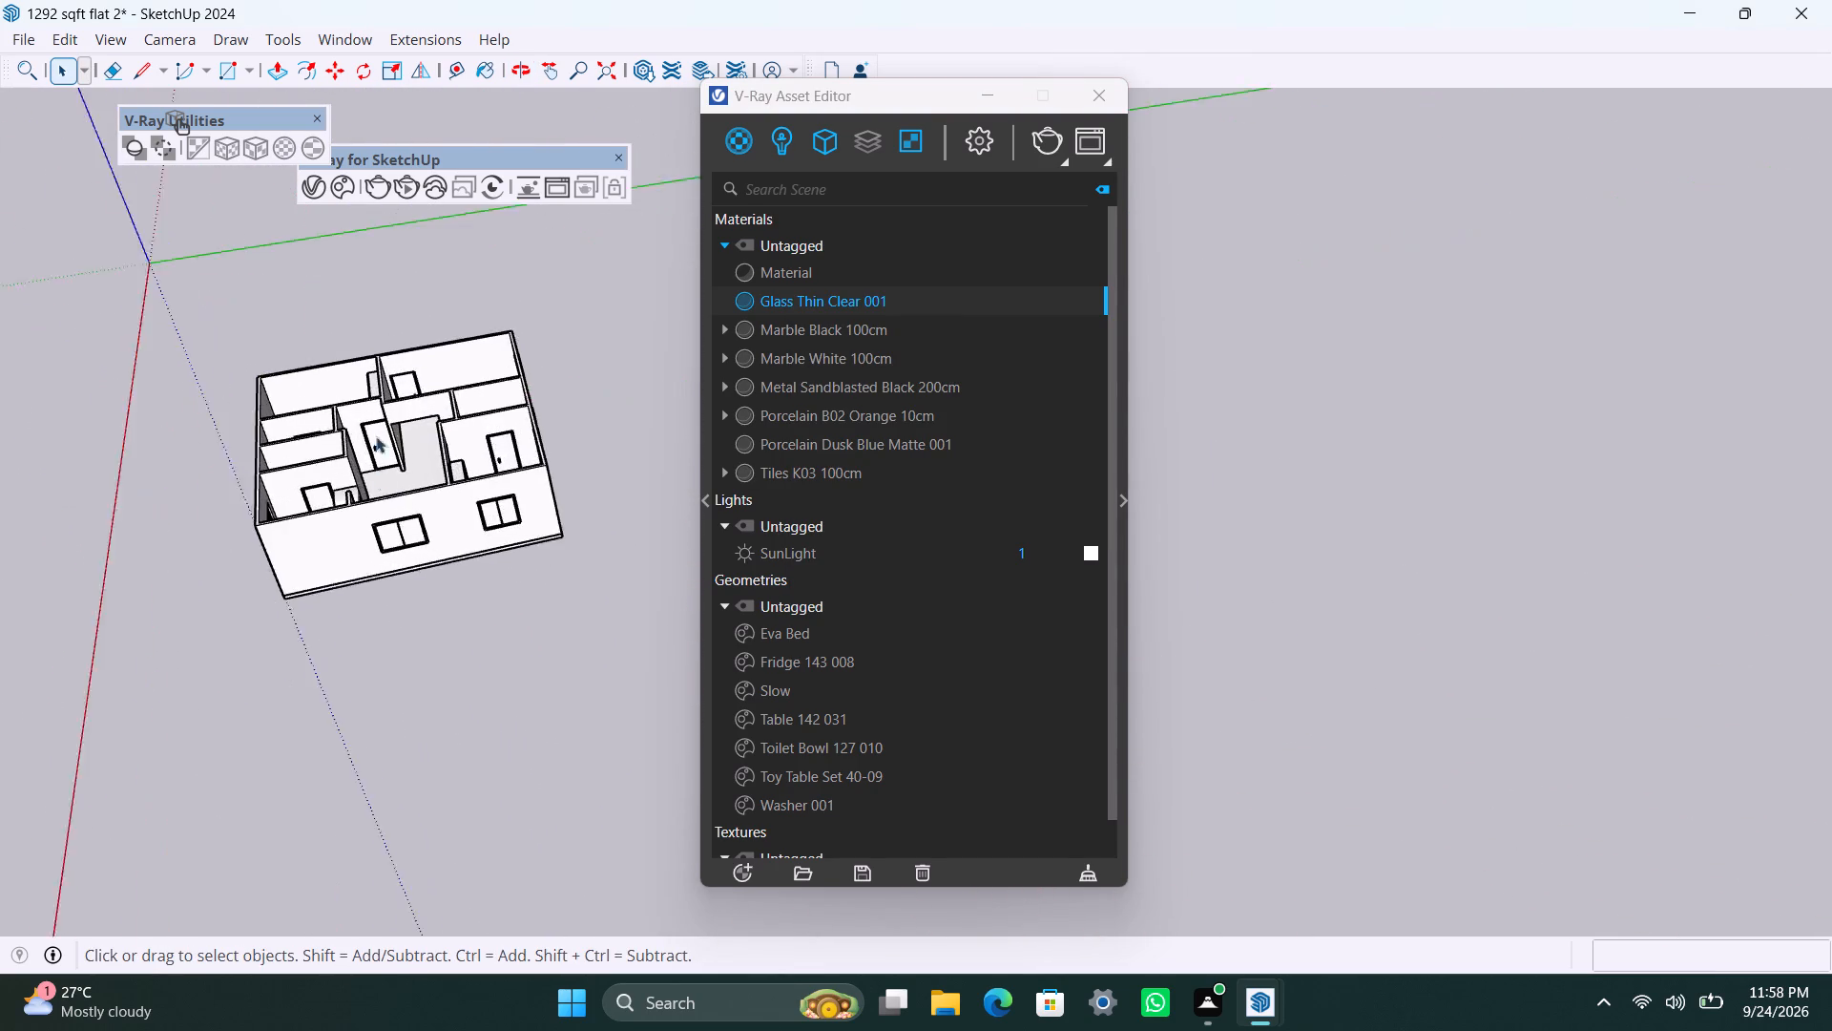
scroll(376, 436, up, 5)
middle_drag(369, 633, 307, 564)
scroll(323, 560, up, 13)
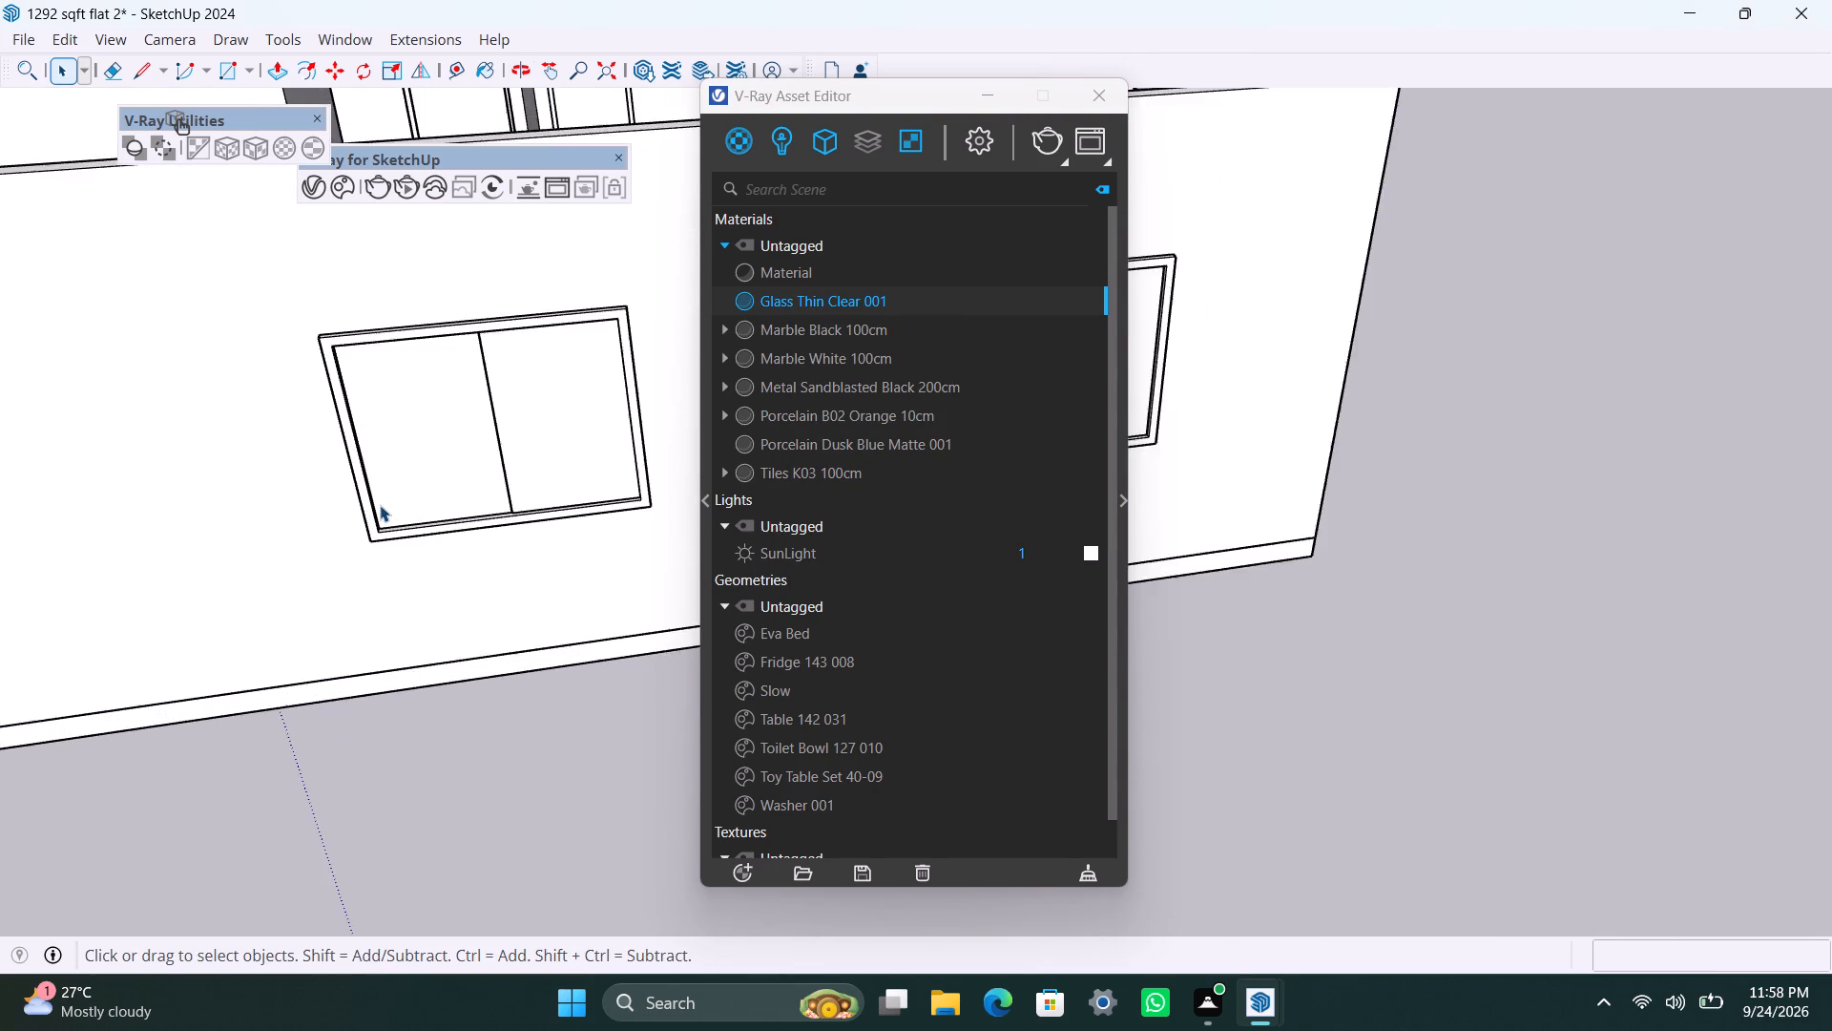
scroll(380, 505, up, 6)
triple_click(346, 458)
double_click(346, 457)
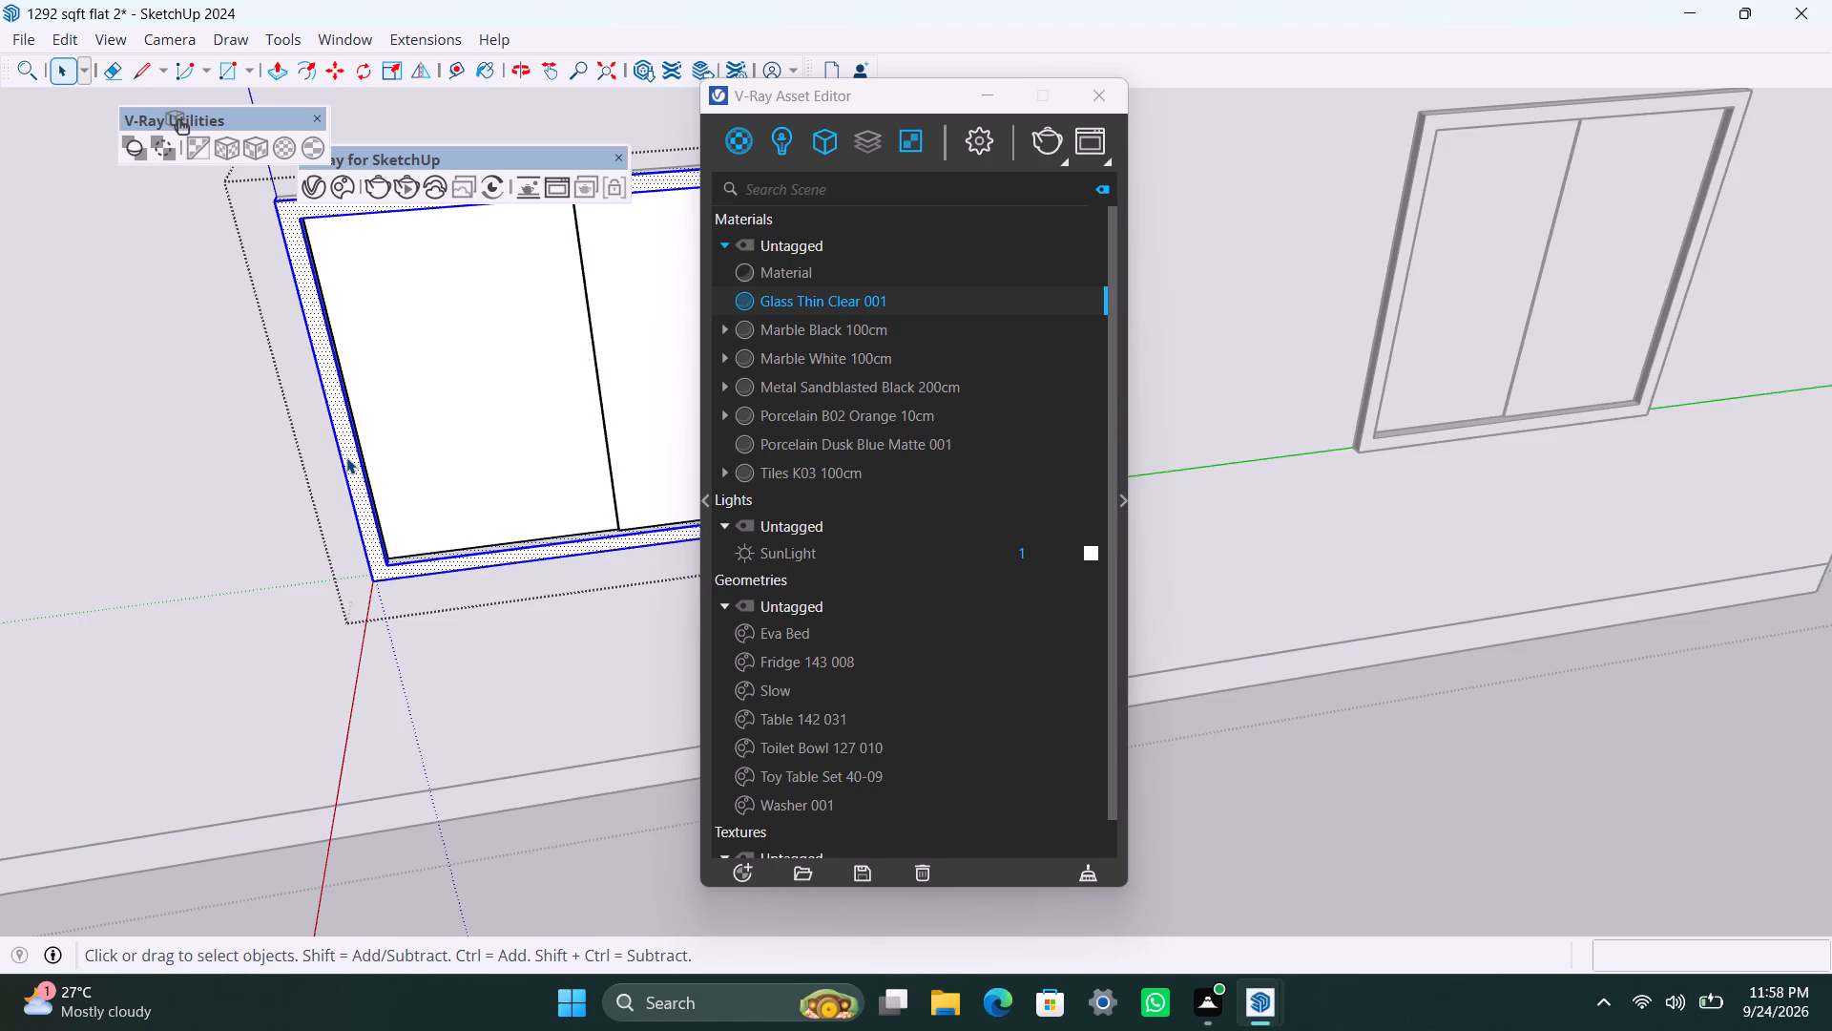
click(808, 398)
right_click(808, 396)
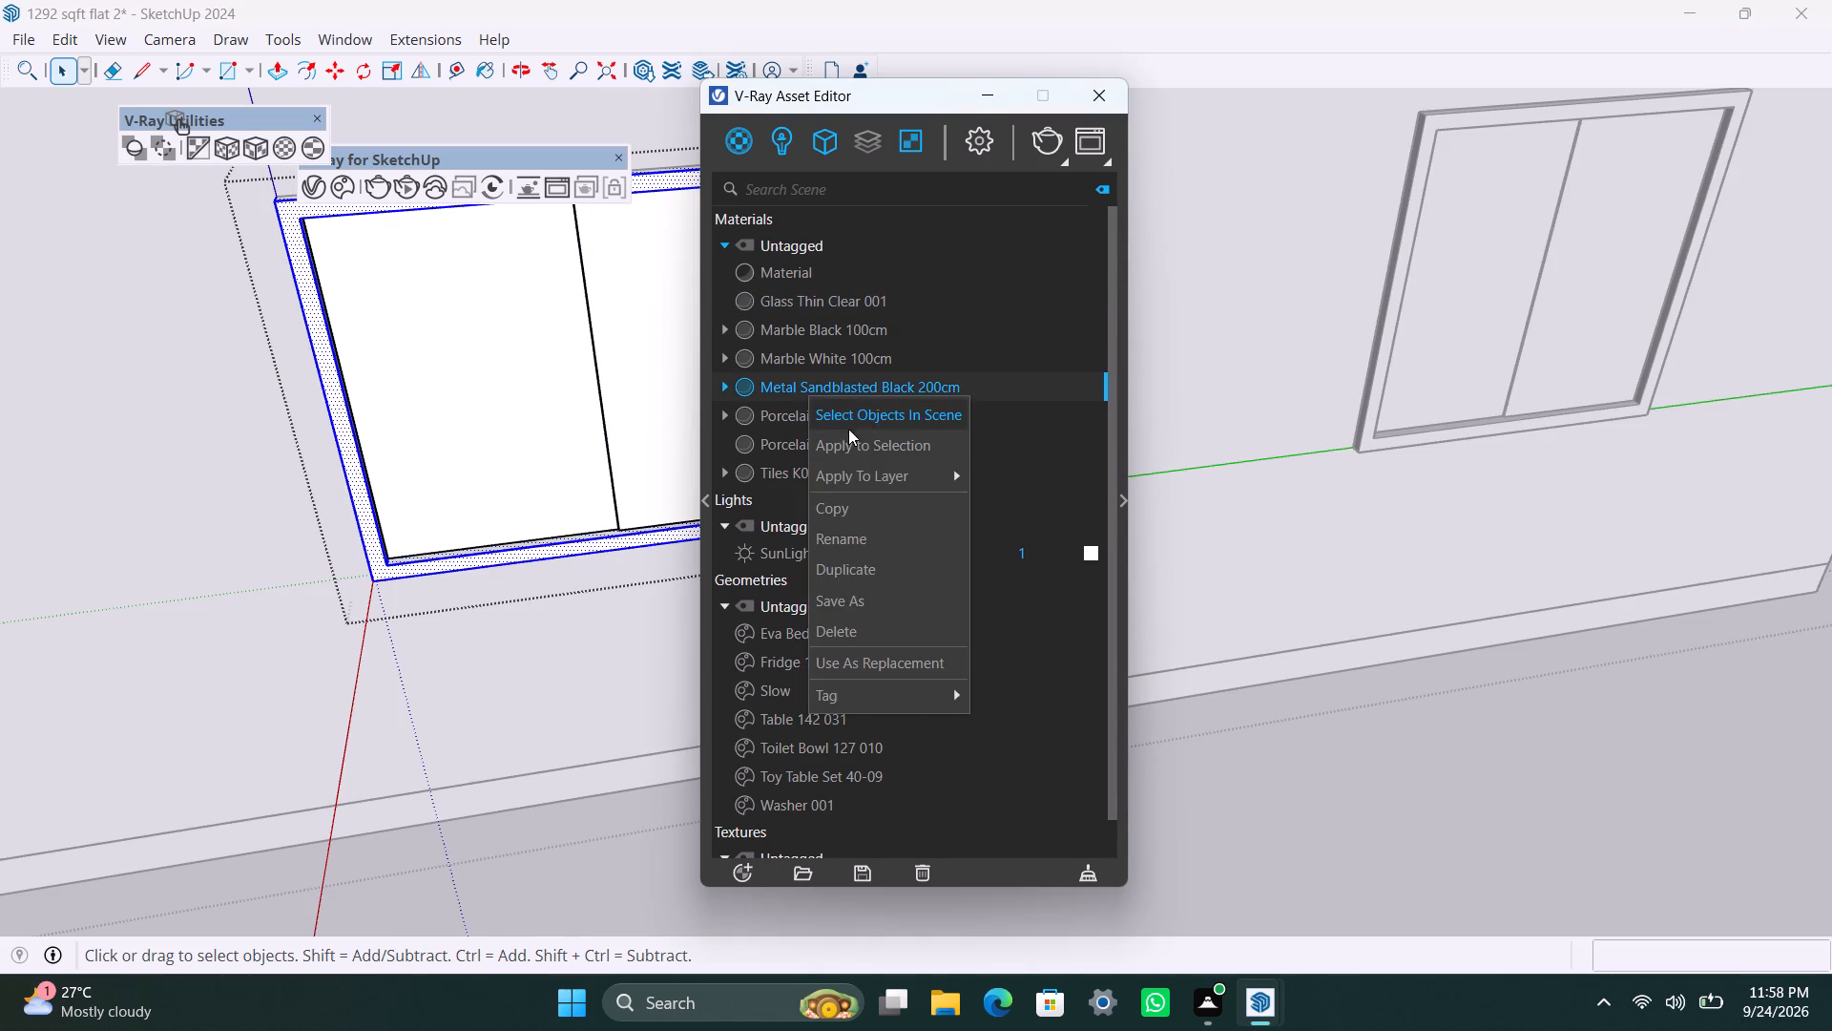
click(848, 439)
click(256, 149)
Apply Glass Thin Clear 001 to both panes of the adjacent wall's wider window and leave its group.
click(478, 373)
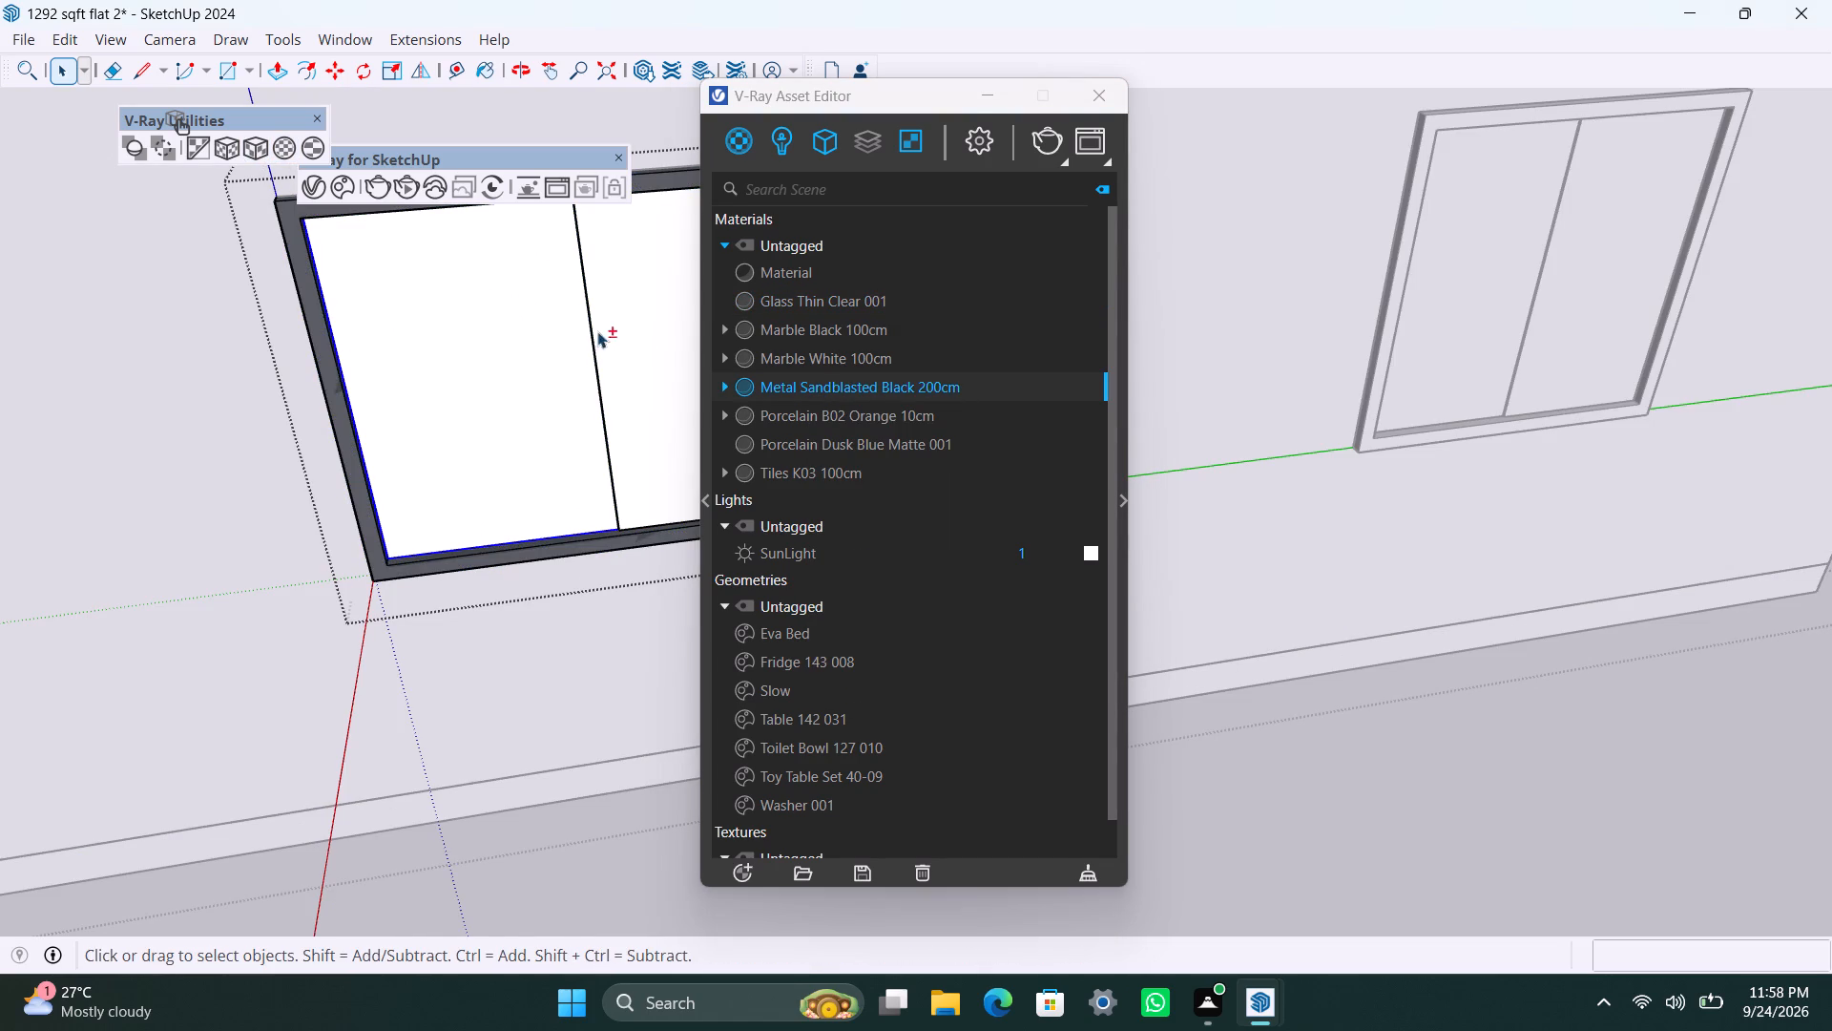
shift+click(603, 329)
click(820, 300)
right_click(820, 300)
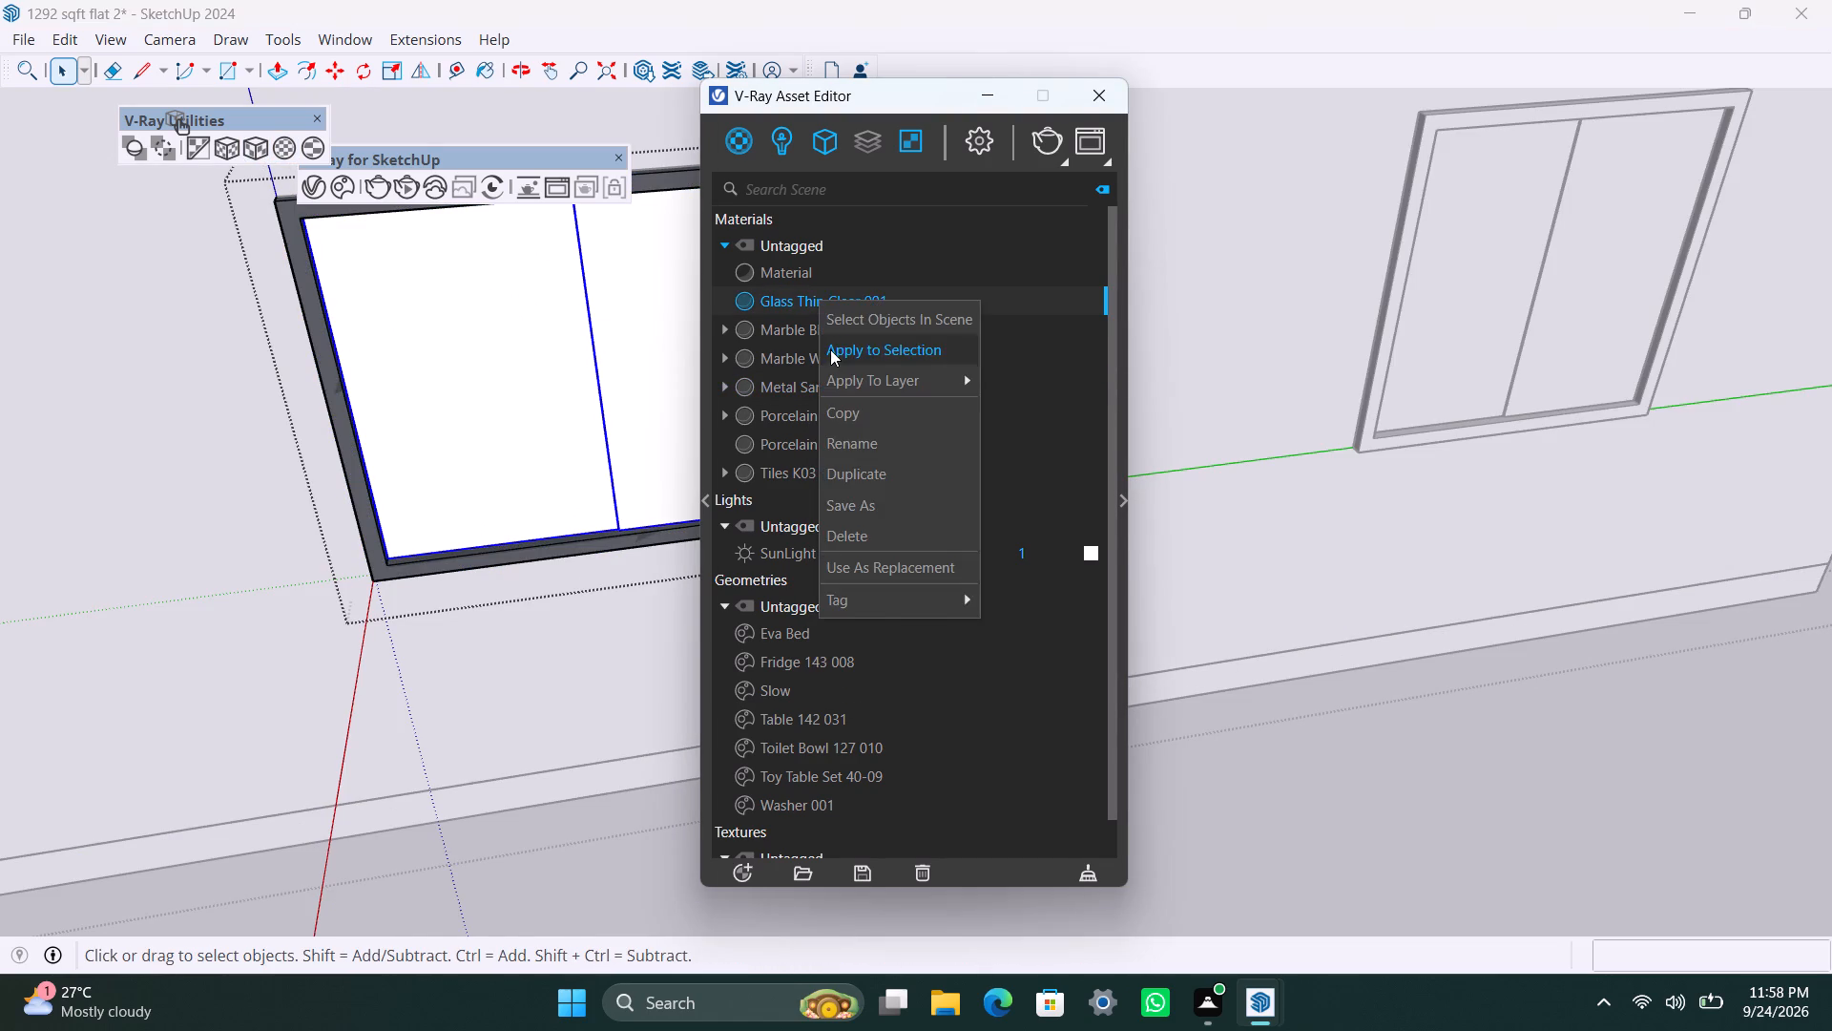
click(830, 349)
scroll(291, 781, down, 13)
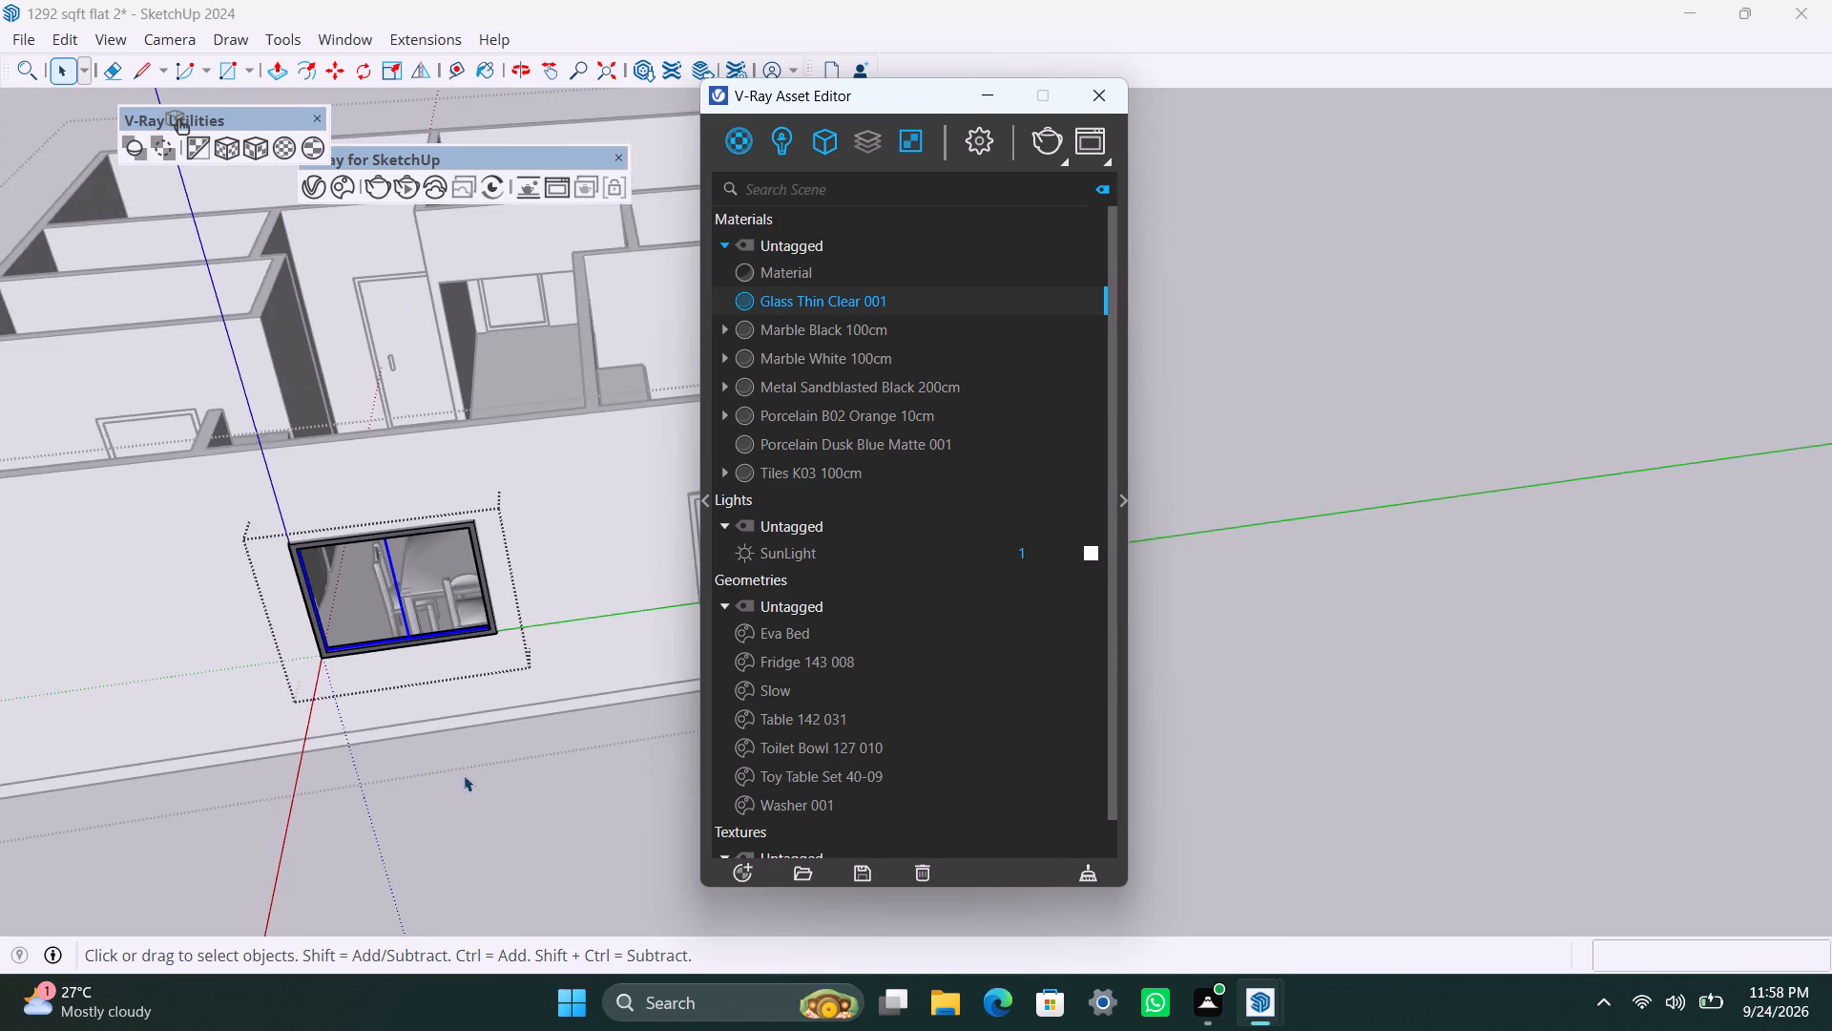
triple_click(603, 830)
Apply Metal Sandblasted Black 200cm with a bounding-box-fitted cubic texture projection to the frame of the smaller window in the same wall.
scroll(550, 700, down, 3)
shift+middle_drag(558, 710, 364, 777)
scroll(427, 768, up, 4)
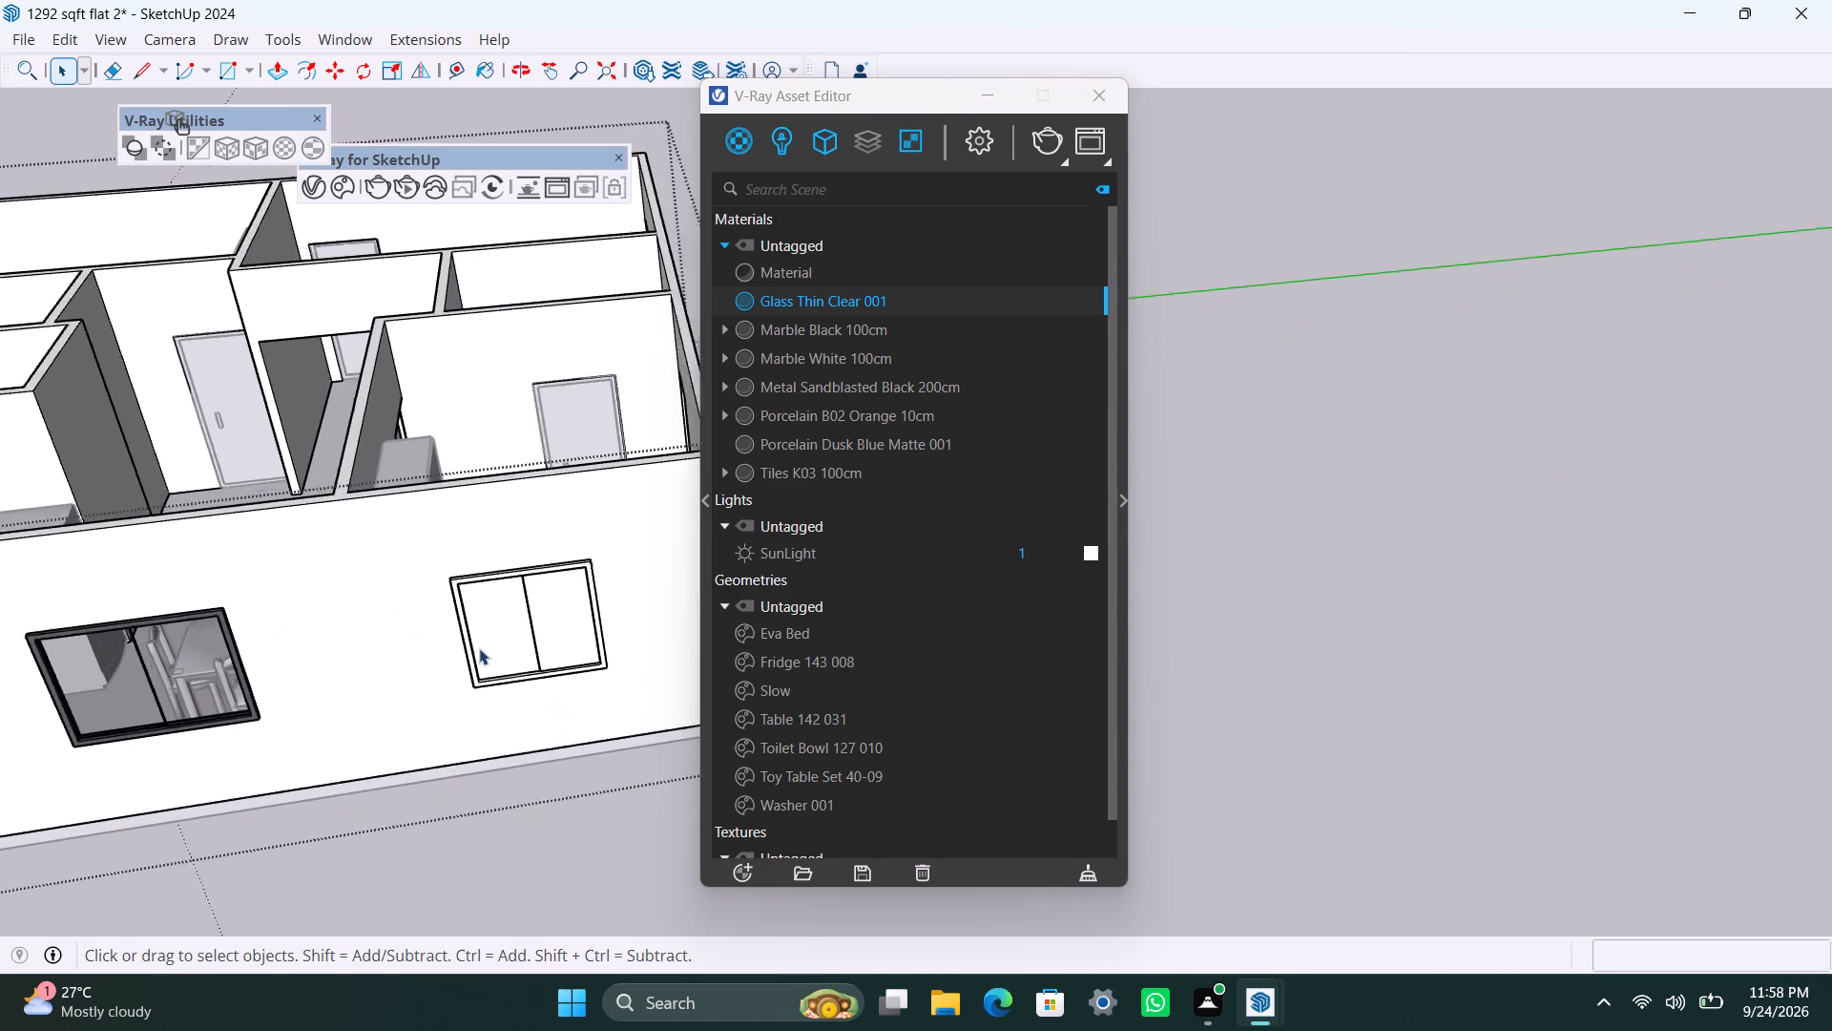
scroll(467, 676, up, 1)
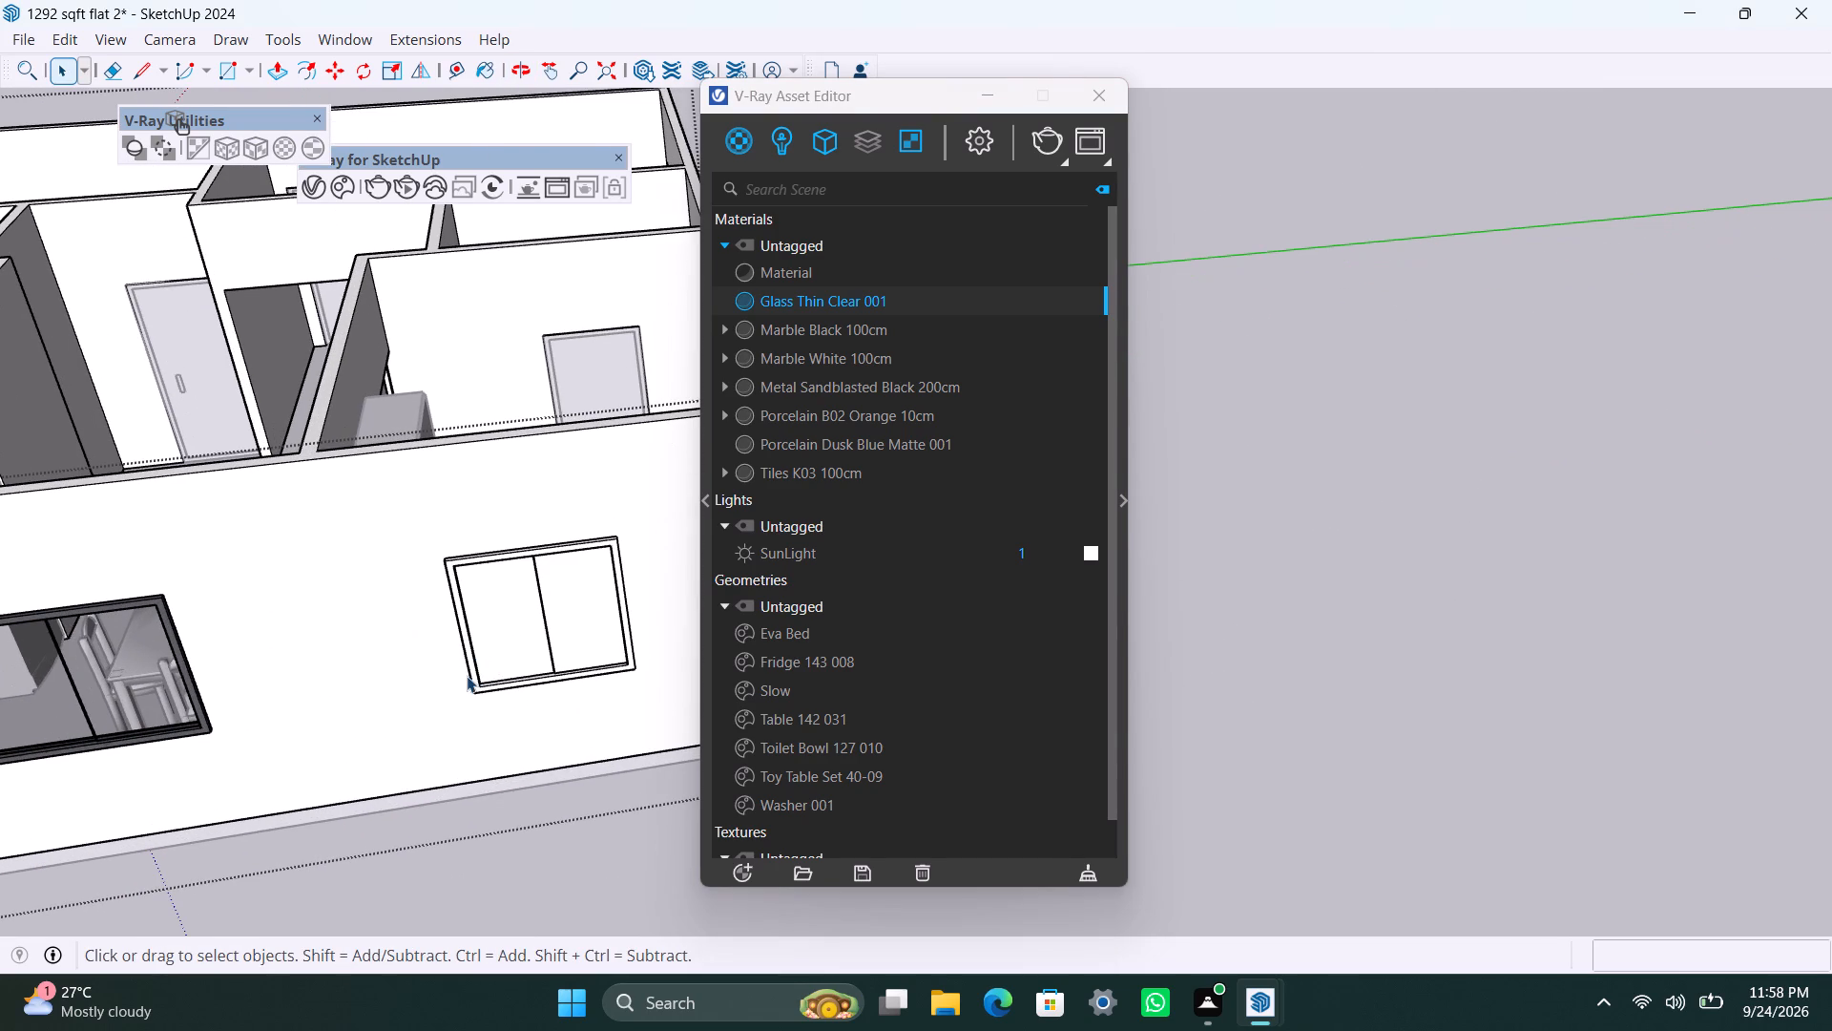
scroll(440, 729, up, 3)
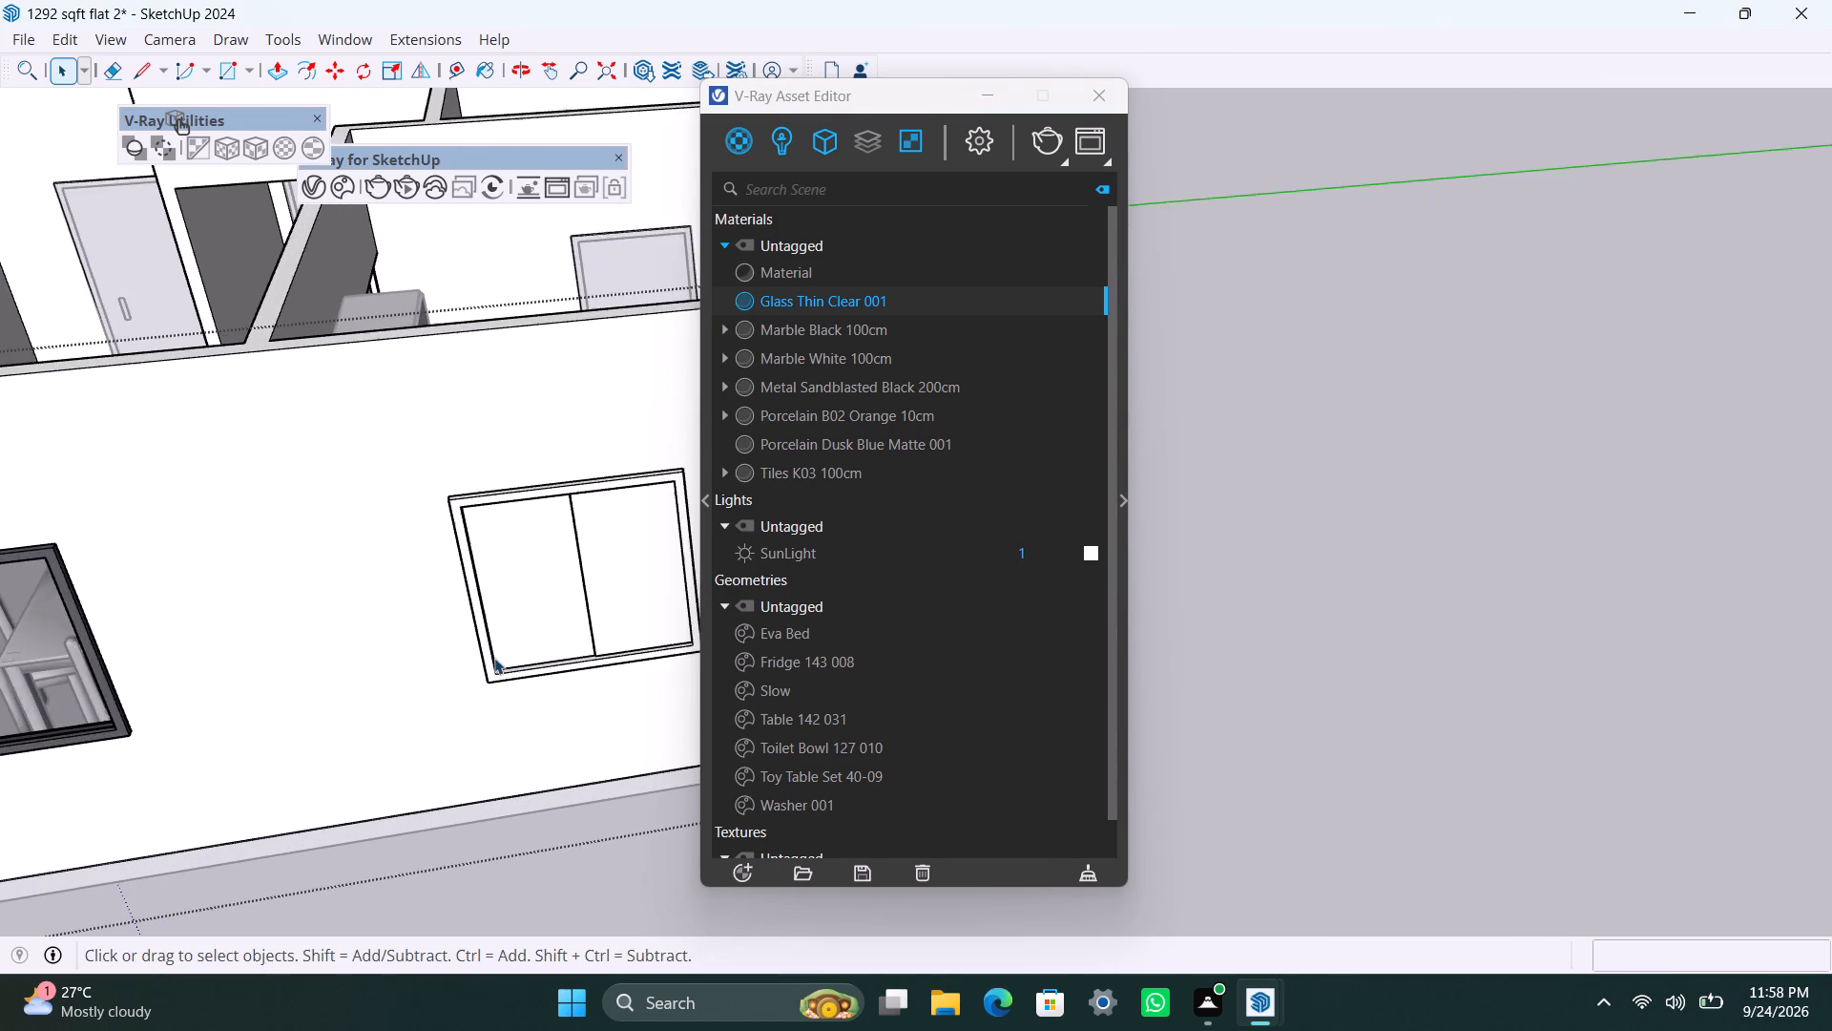
scroll(499, 654, up, 3)
triple_click(479, 631)
click(479, 630)
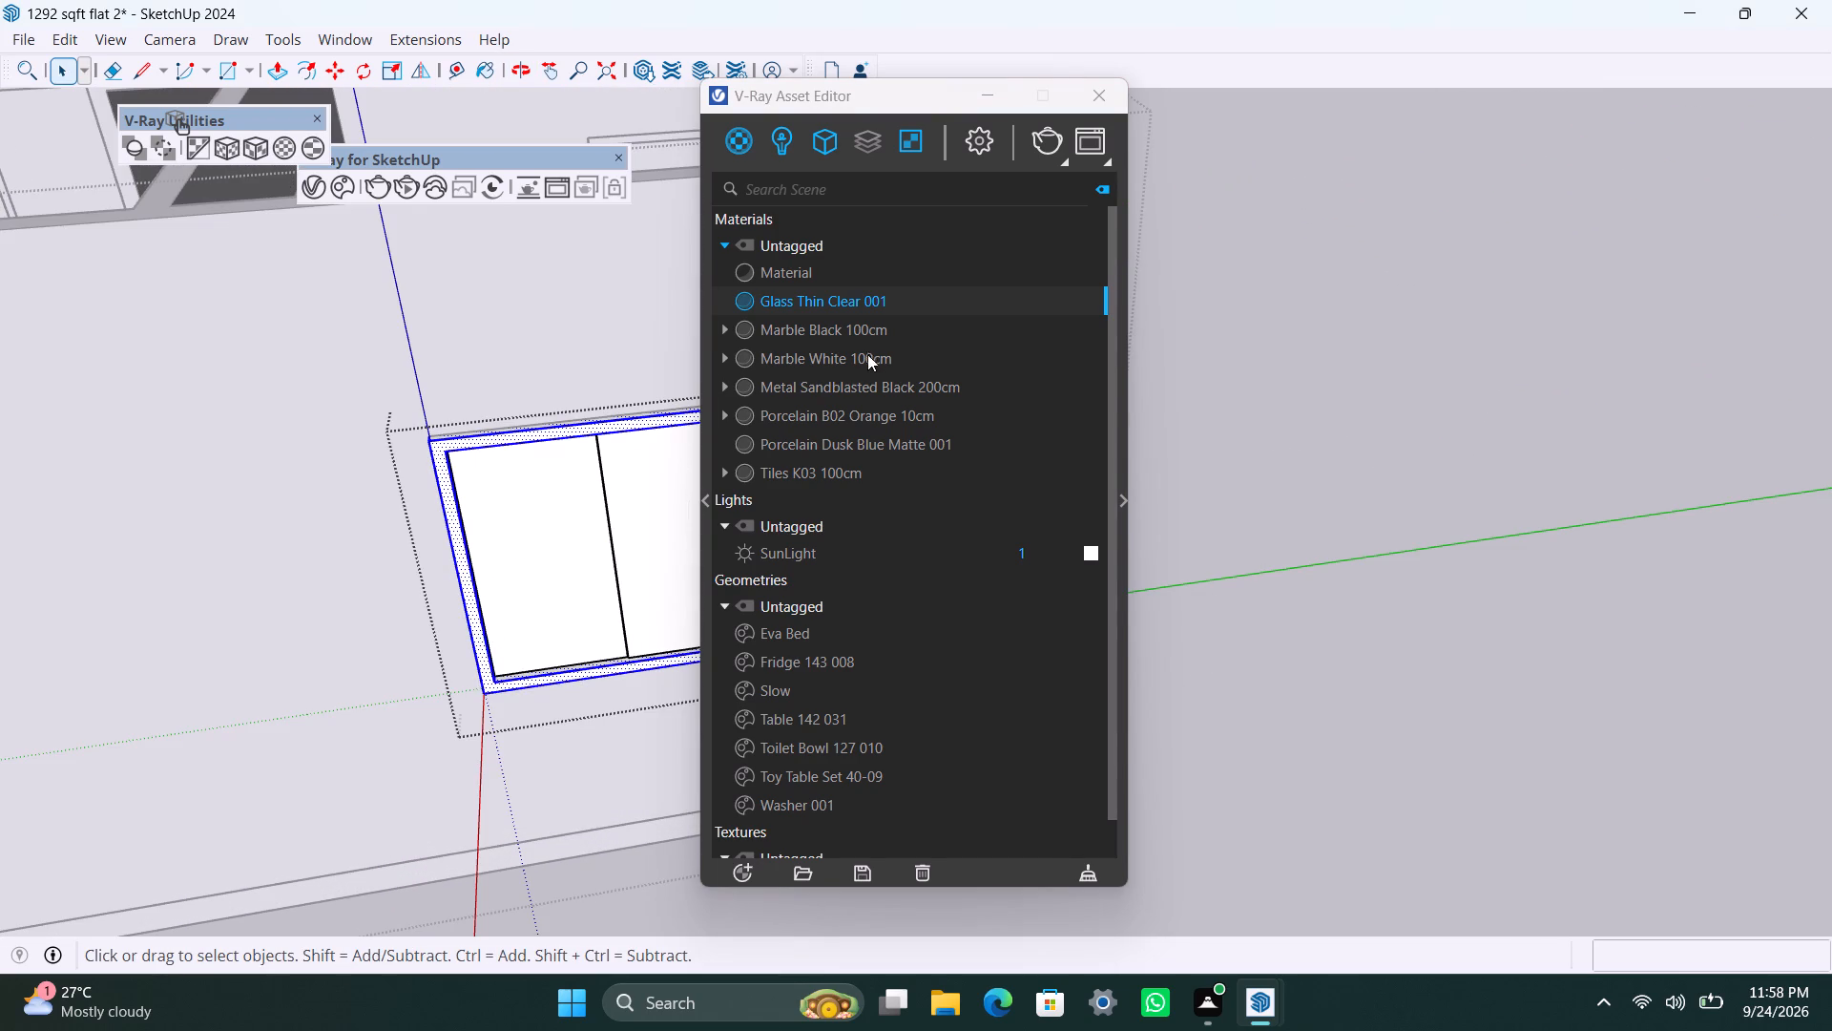
click(801, 392)
right_click(801, 391)
click(830, 429)
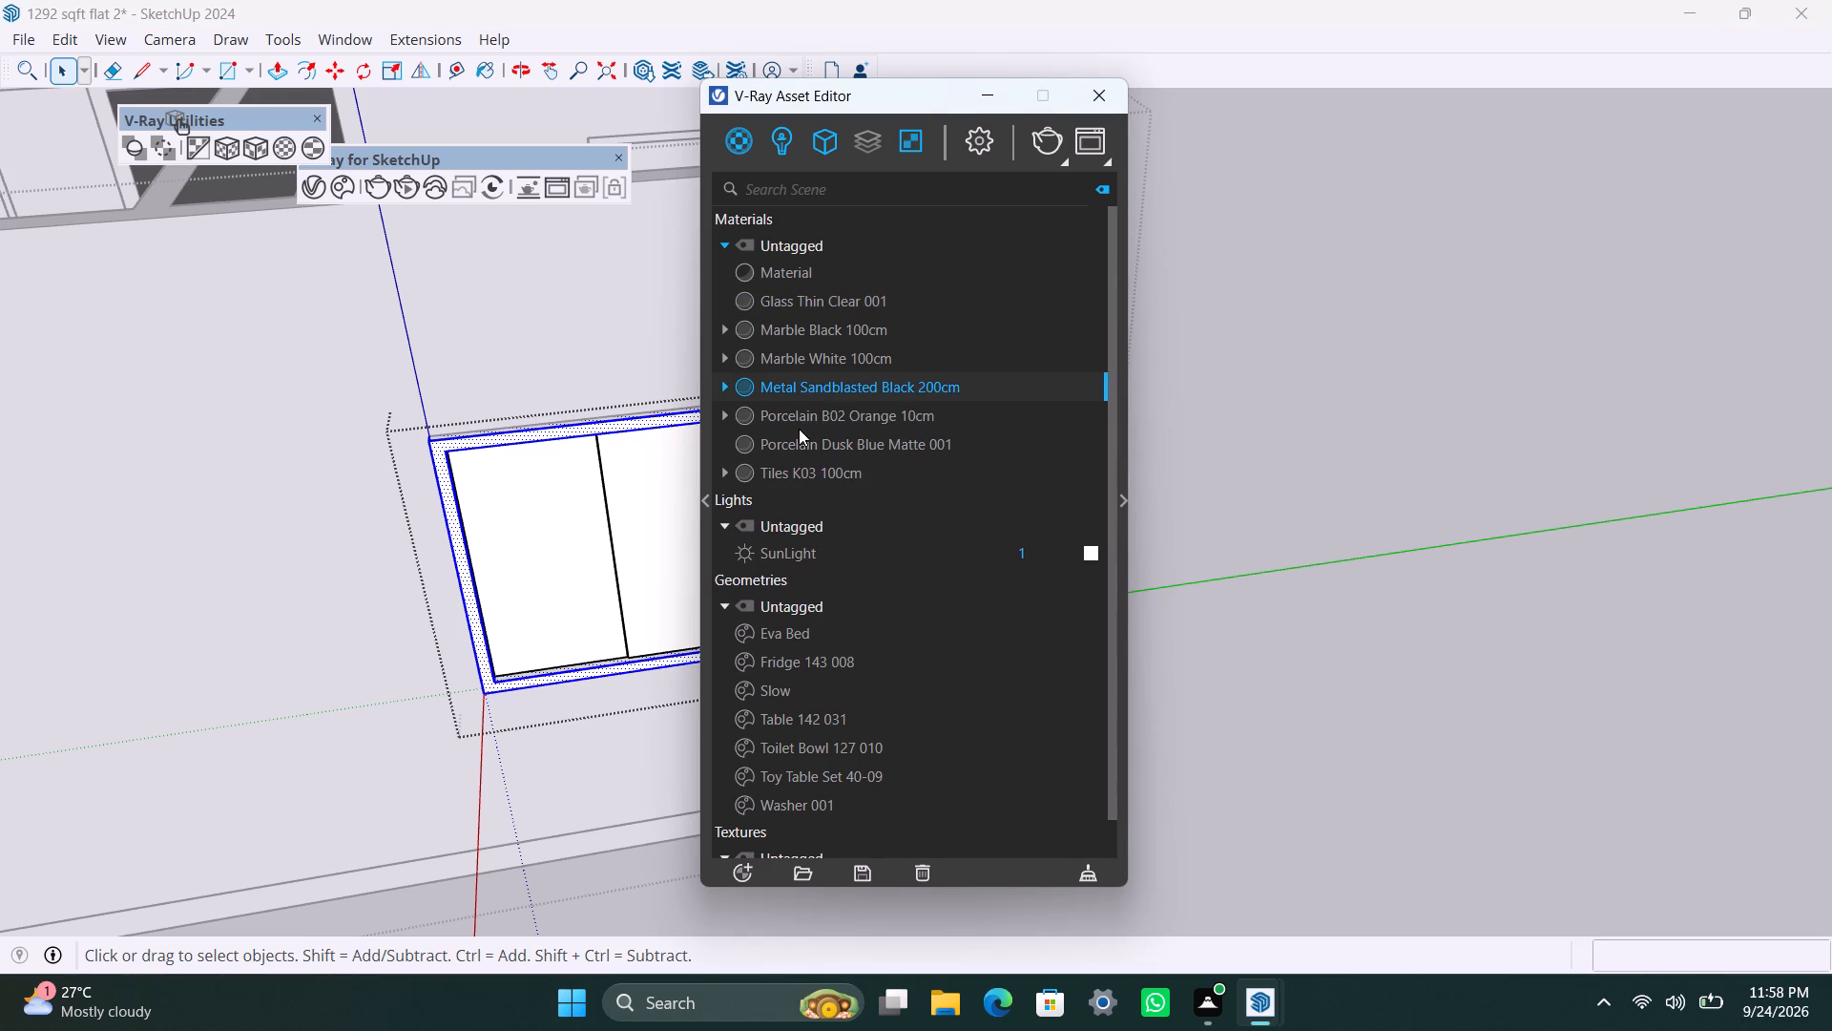
click(252, 143)
Apply Glass Thin Clear 001 to both panes of the smaller window.
click(517, 512)
shift+click(618, 522)
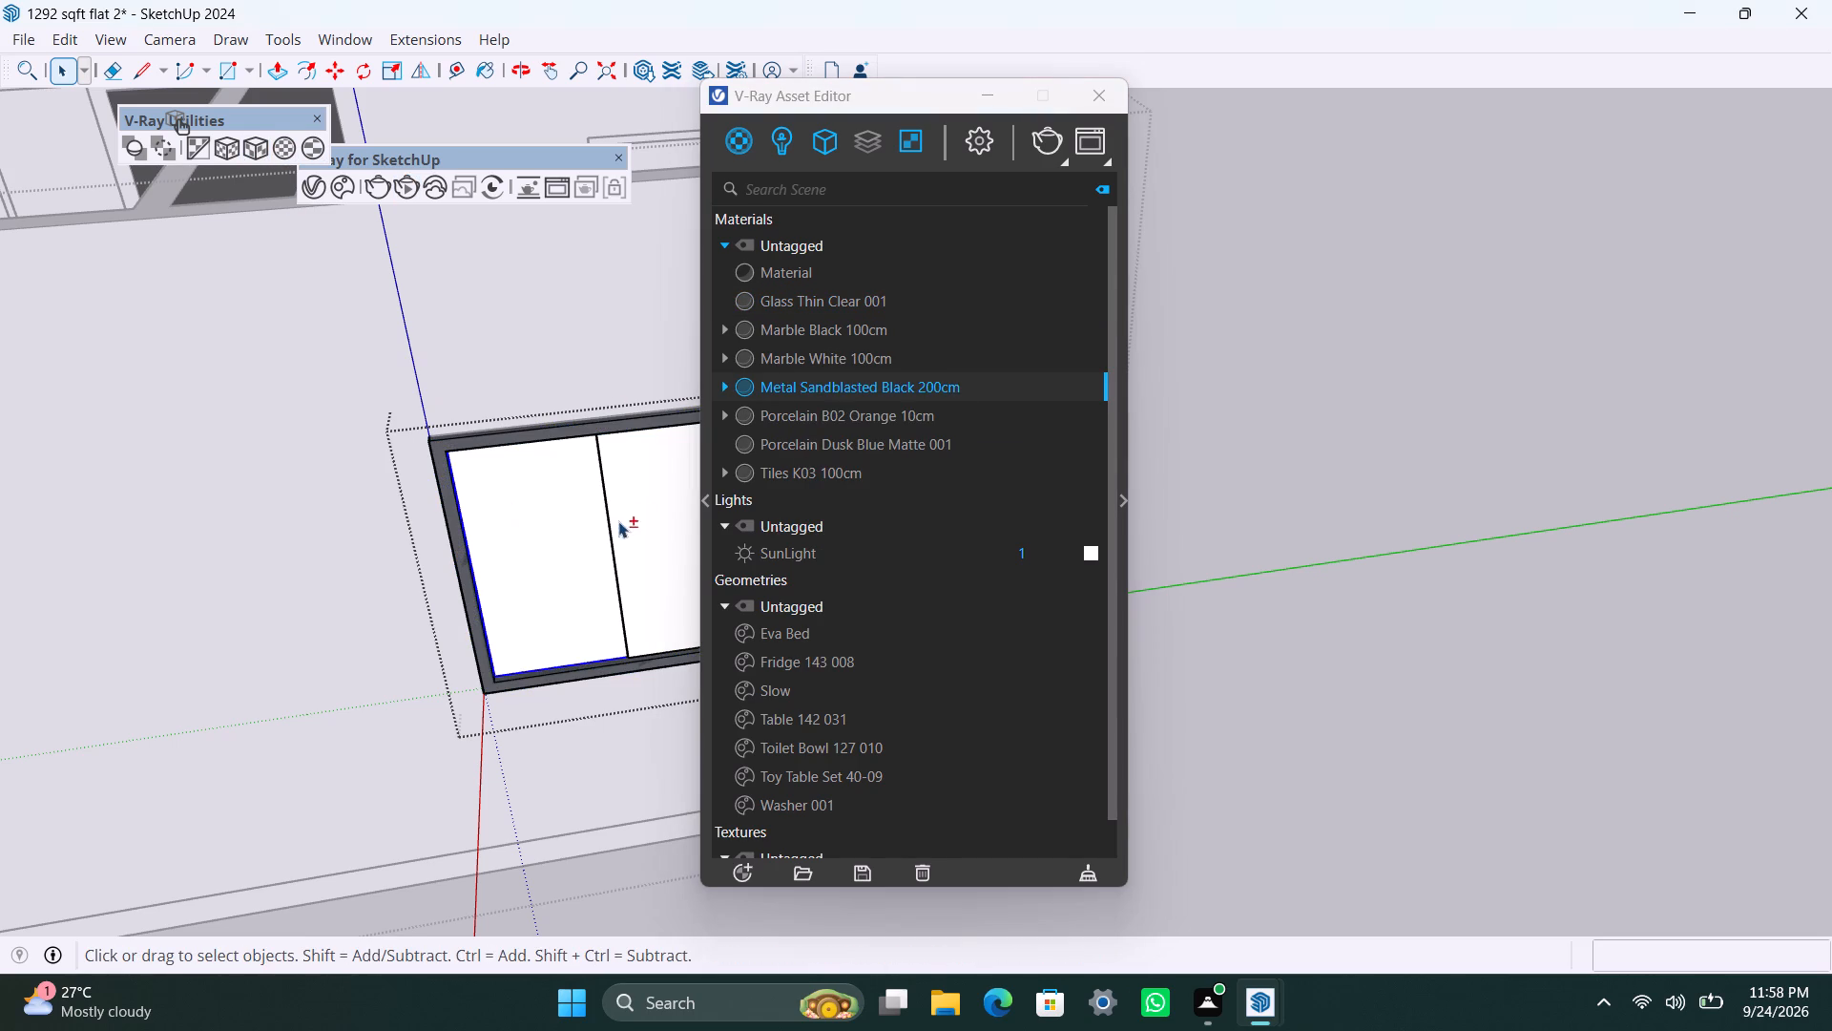
click(800, 299)
right_click(800, 299)
click(836, 354)
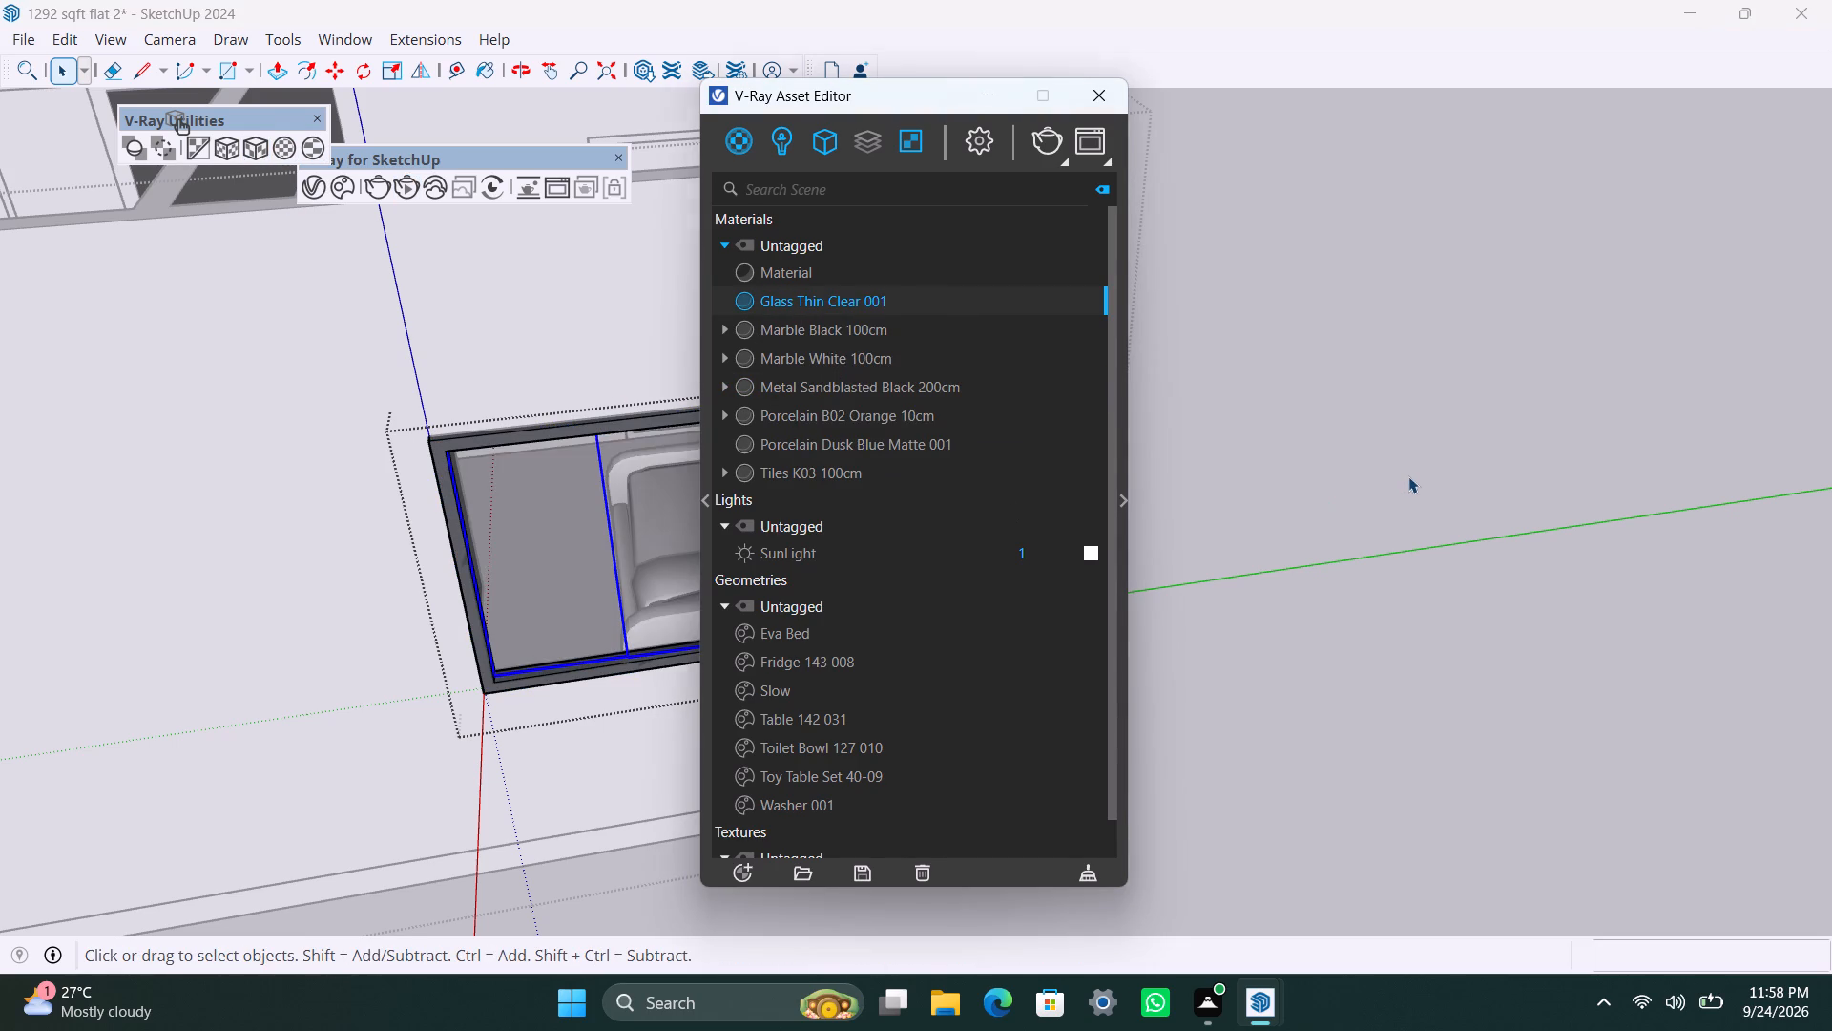
Apply Metal Sandblasted Black 200cm with a bounding-box-fitted cubic texture projection to the narrow single-pane window's frame in the exterior wall with the ventilator.
click(1408, 475)
scroll(614, 875, down, 17)
middle_drag(546, 710, 161, 726)
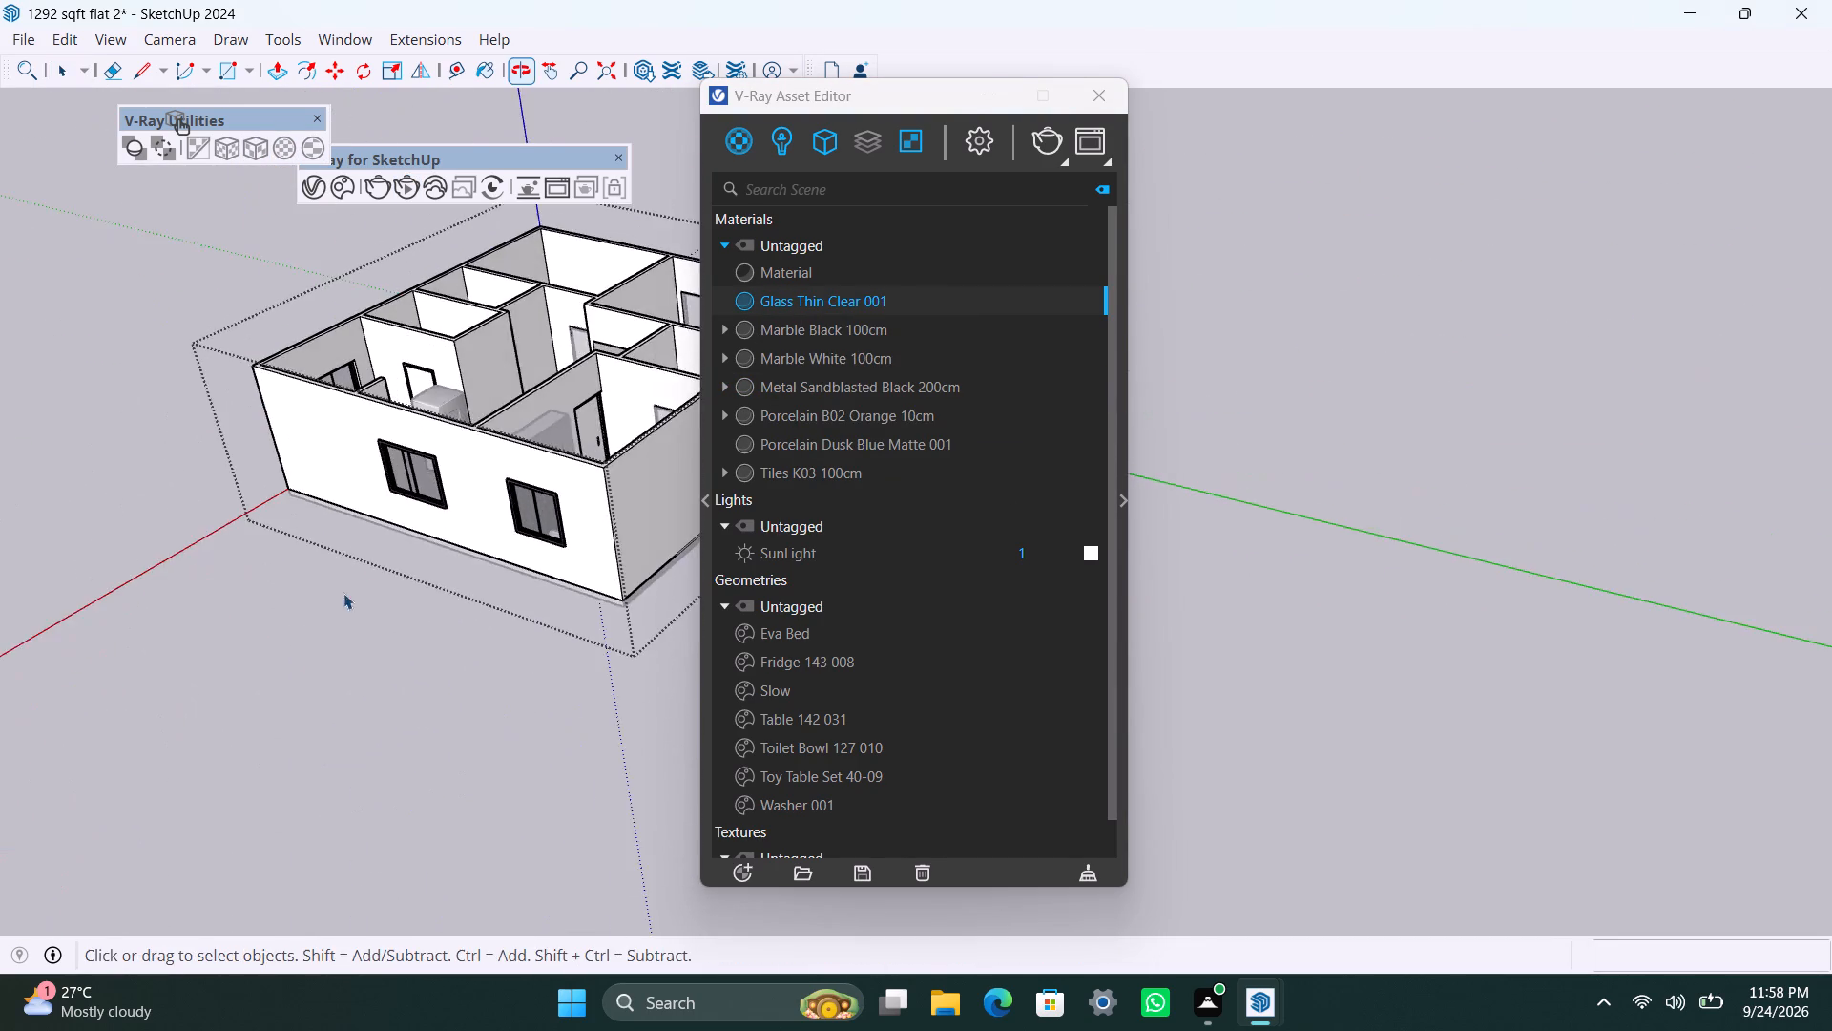
scroll(358, 572, down, 4)
middle_drag(455, 672, 186, 647)
scroll(412, 534, down, 5)
shift+middle_drag(478, 599, 321, 726)
scroll(468, 679, up, 4)
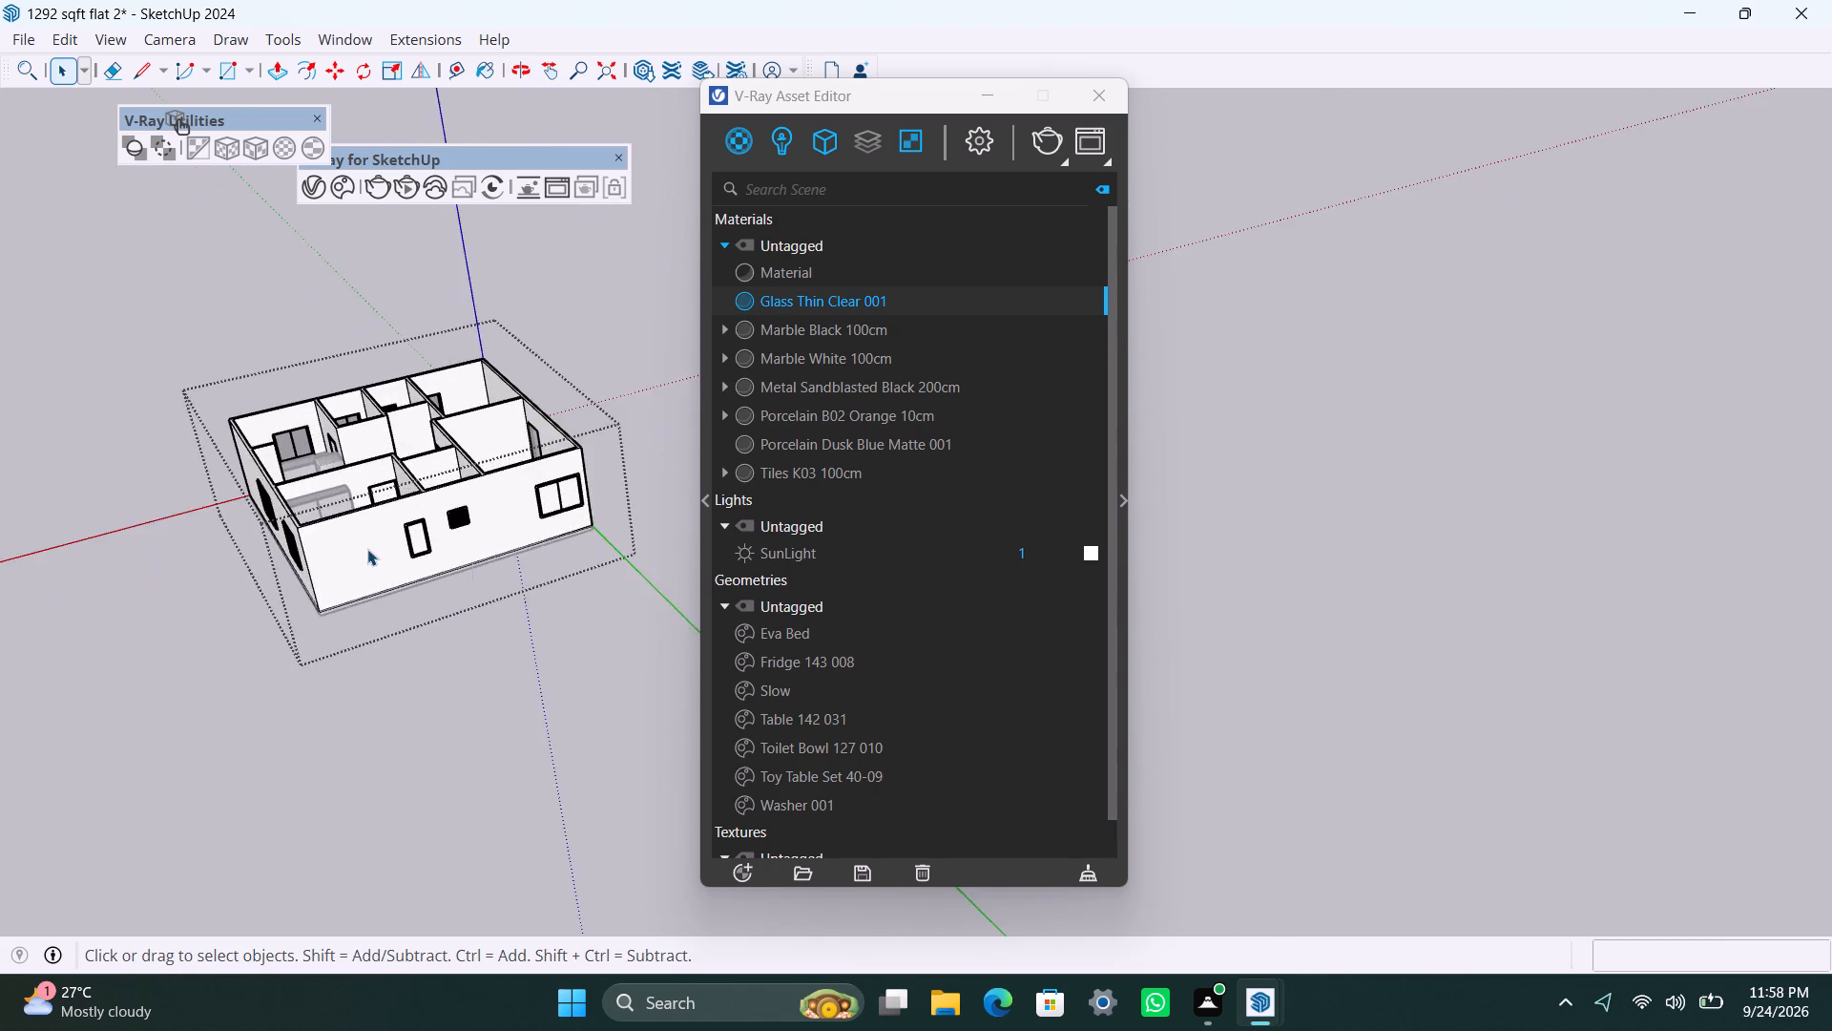
scroll(367, 549, up, 5)
middle_drag(451, 664, 280, 629)
scroll(390, 582, up, 9)
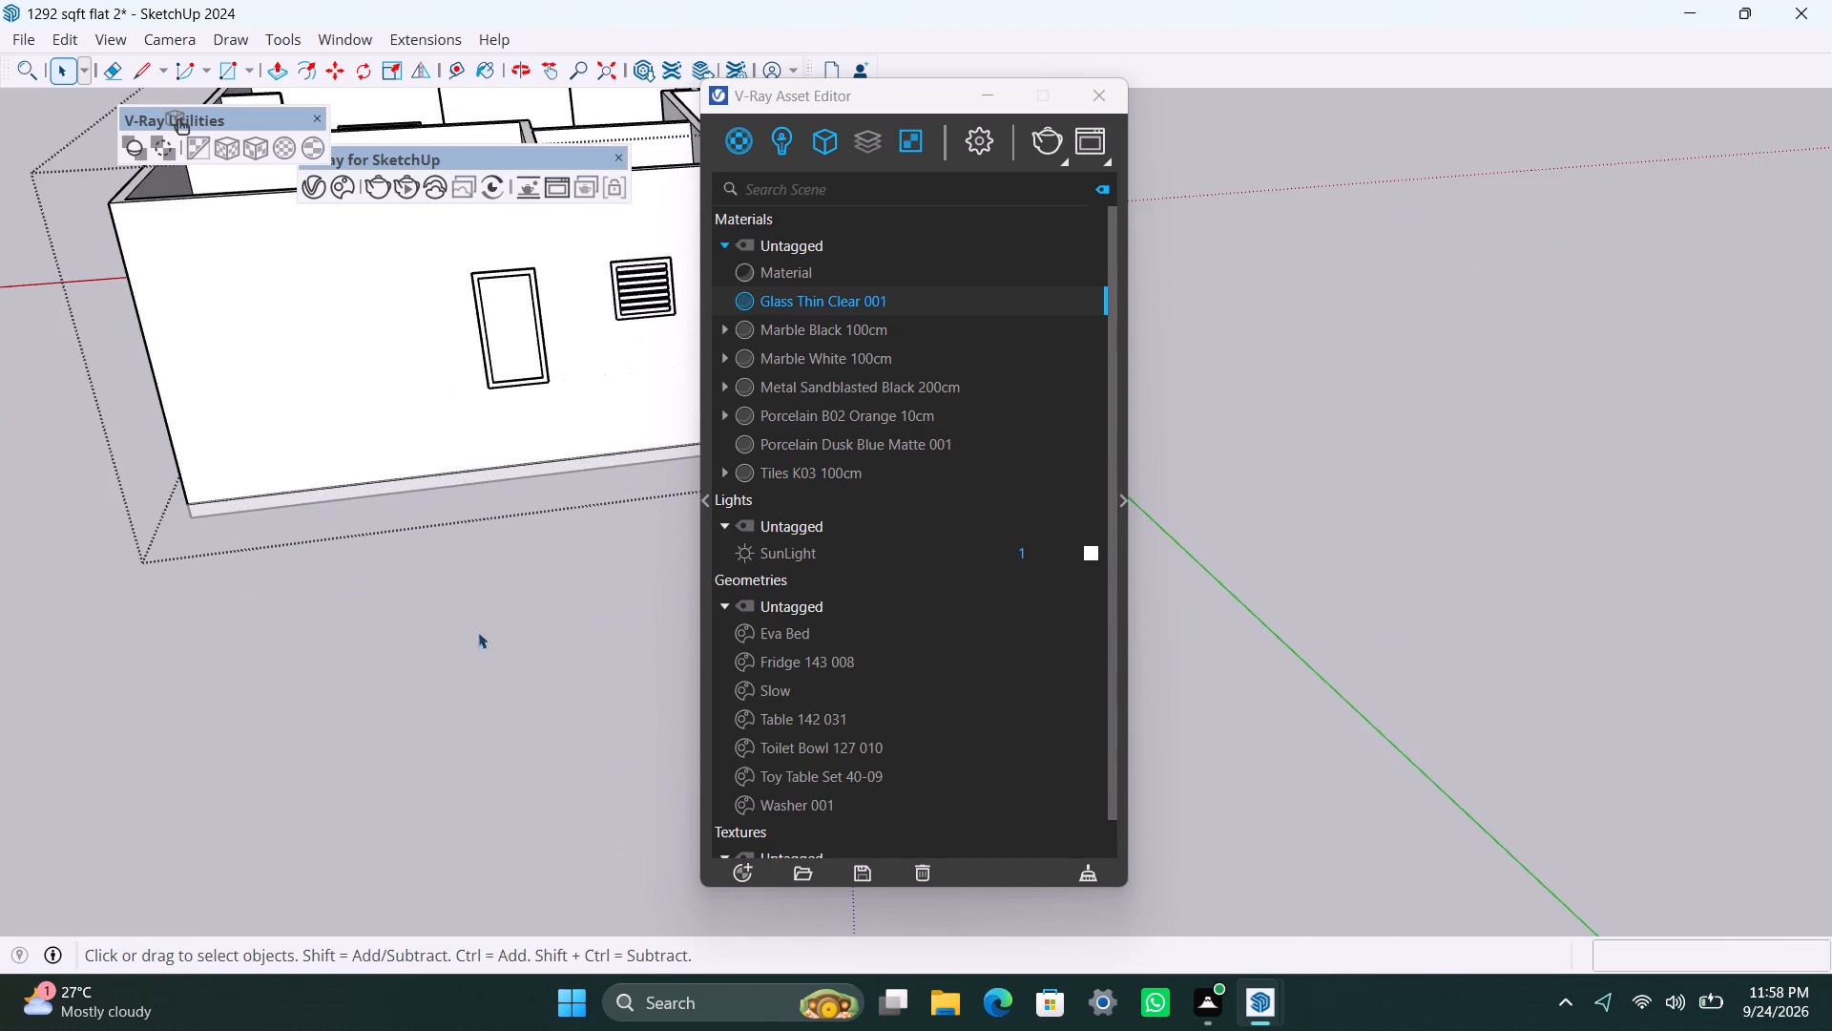
click(490, 661)
middle_drag(527, 454, 501, 747)
scroll(489, 701, up, 12)
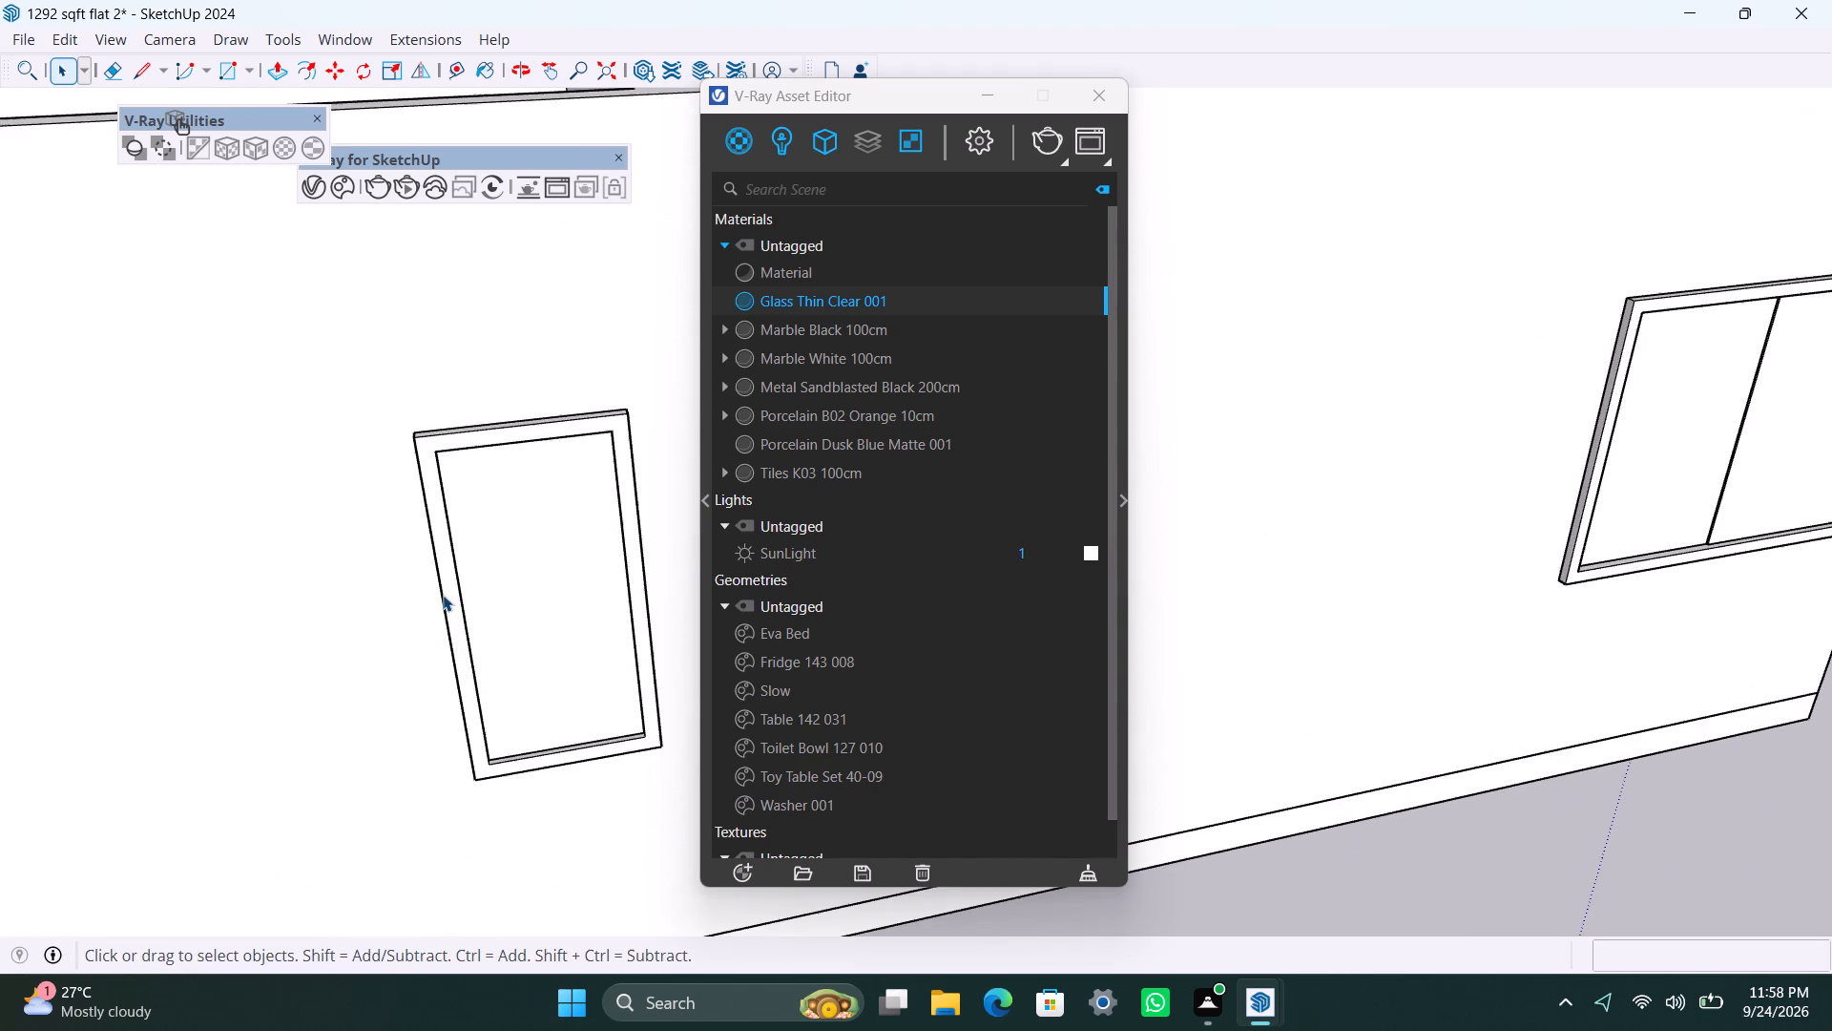
click(443, 595)
triple_click(443, 570)
click(443, 570)
triple_click(443, 568)
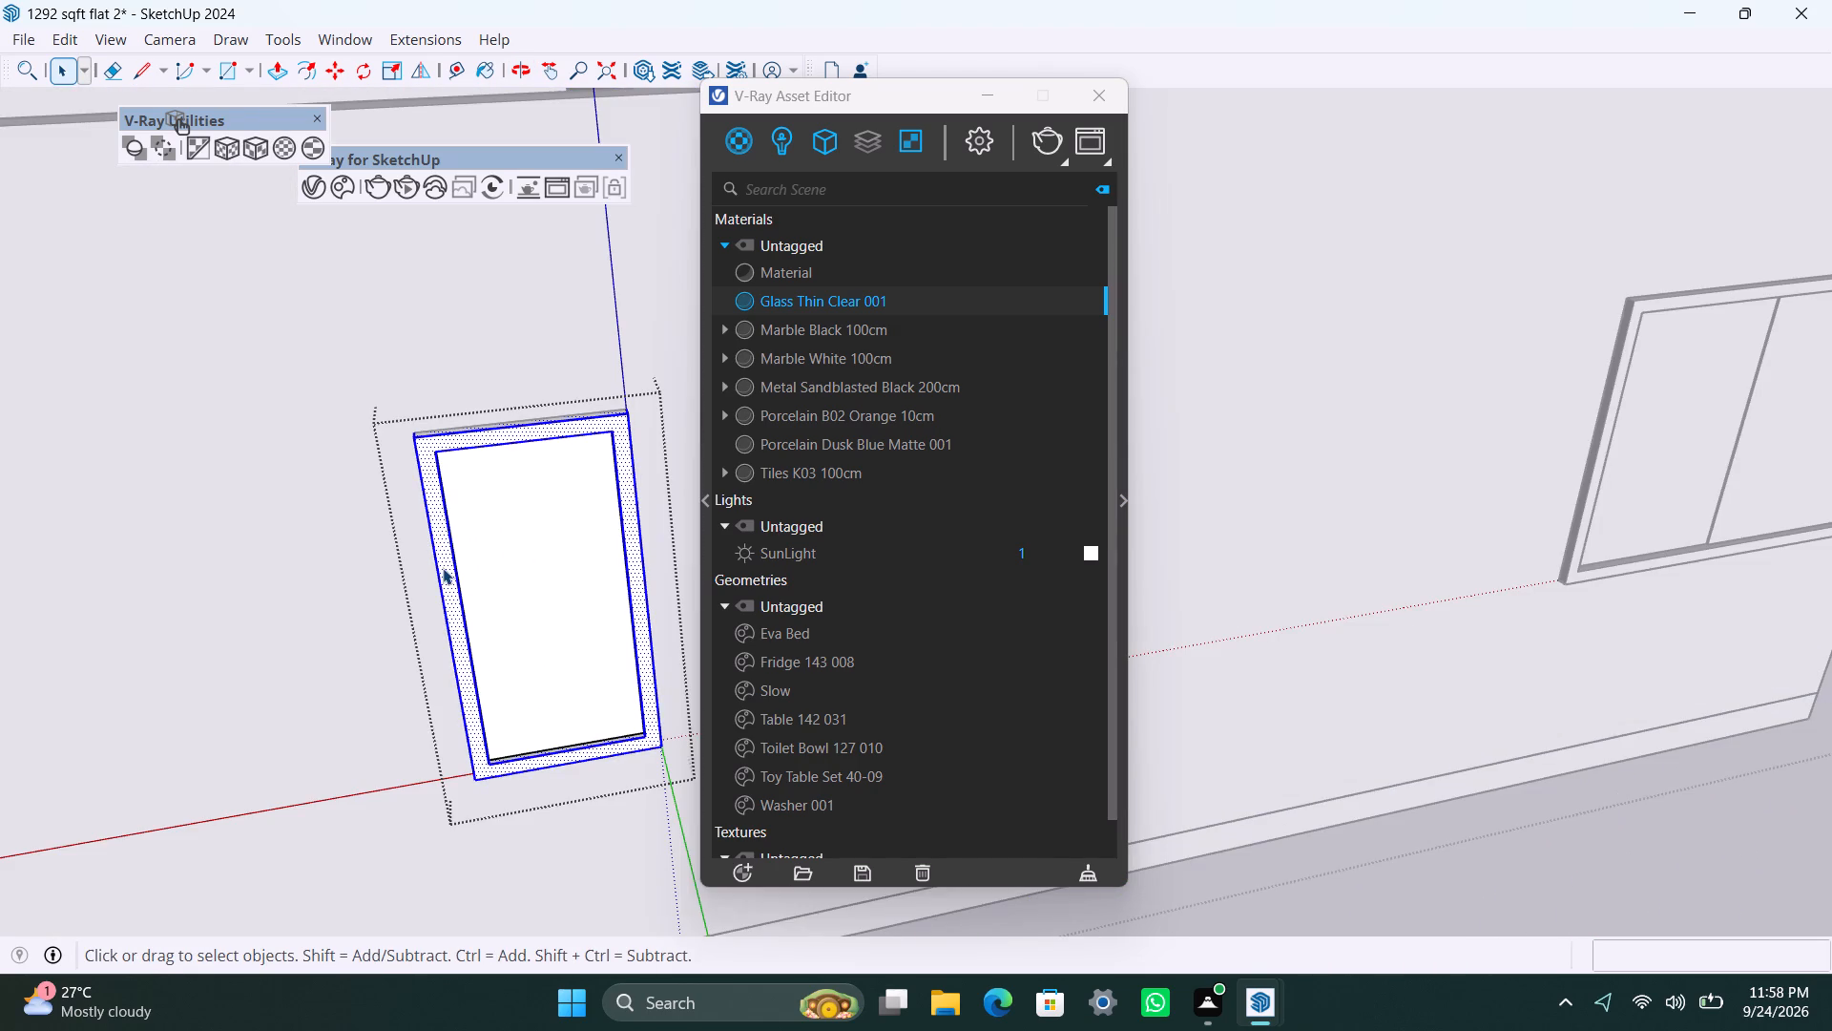
click(815, 381)
right_click(815, 381)
click(835, 432)
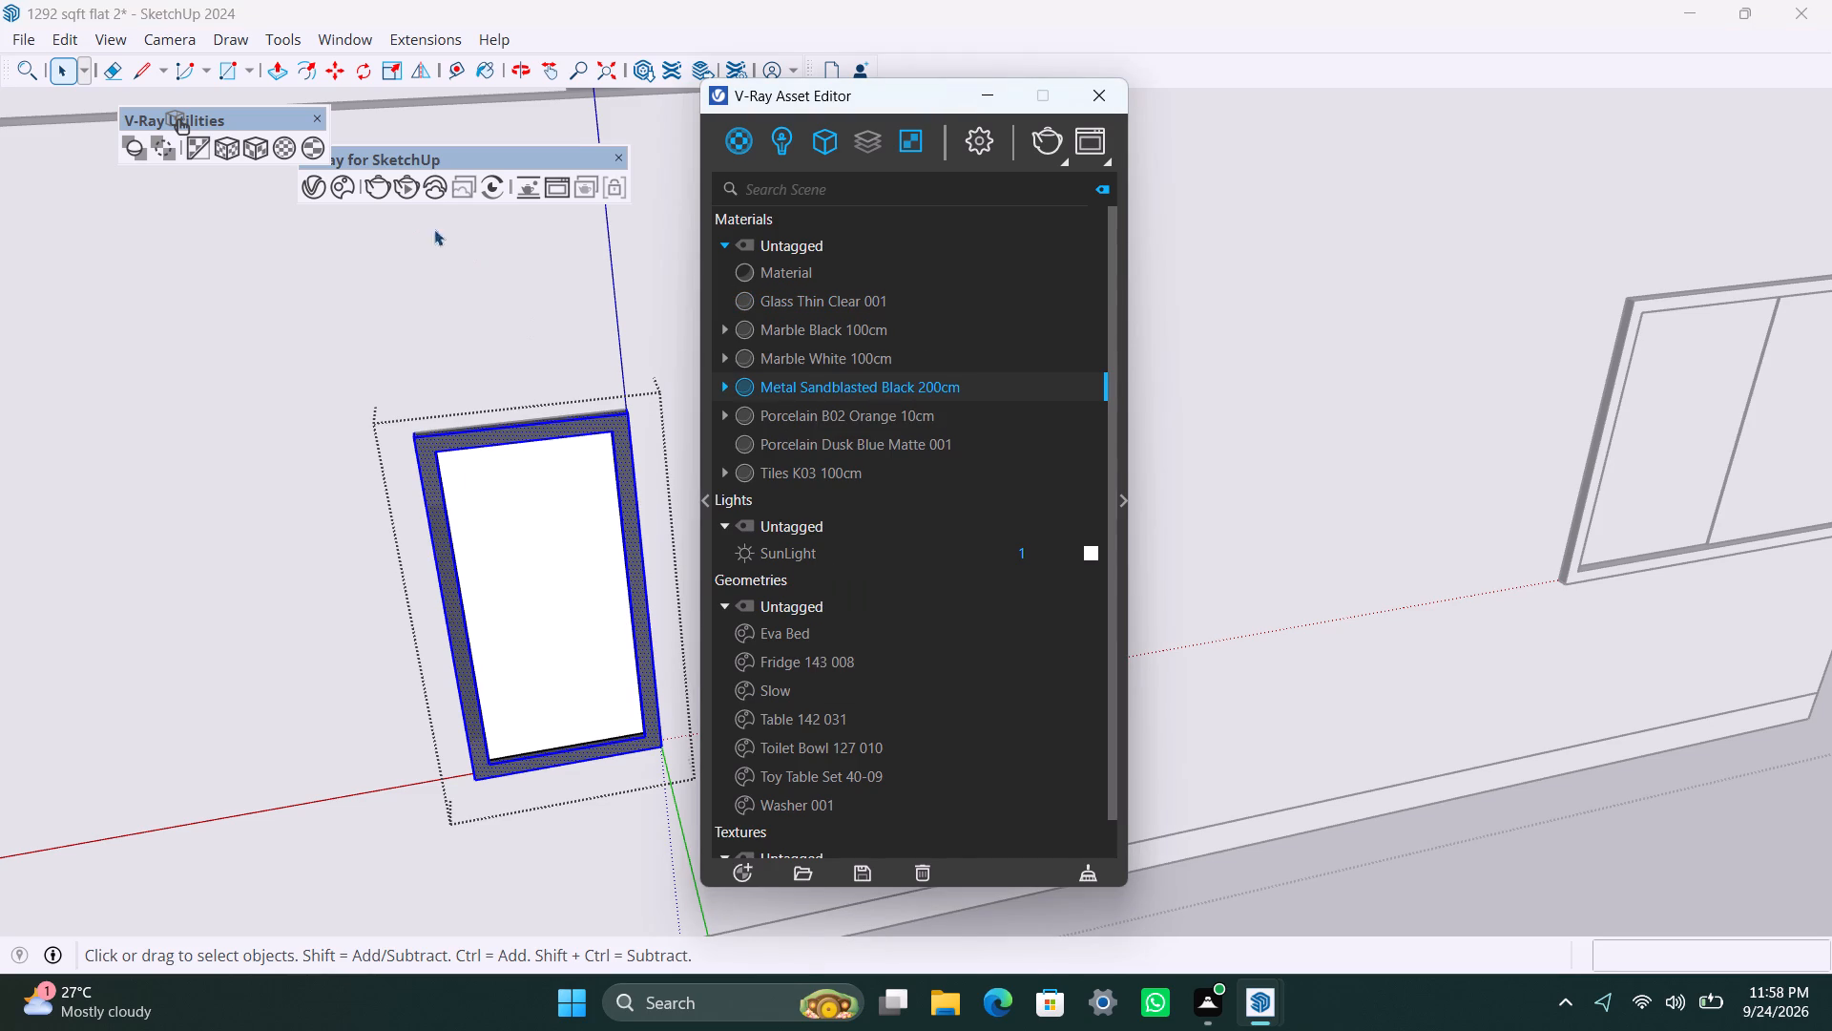
click(266, 150)
Apply Glass Thin Clear 001 to the pane of the narrow window and leave its group.
triple_click(548, 576)
triple_click(548, 576)
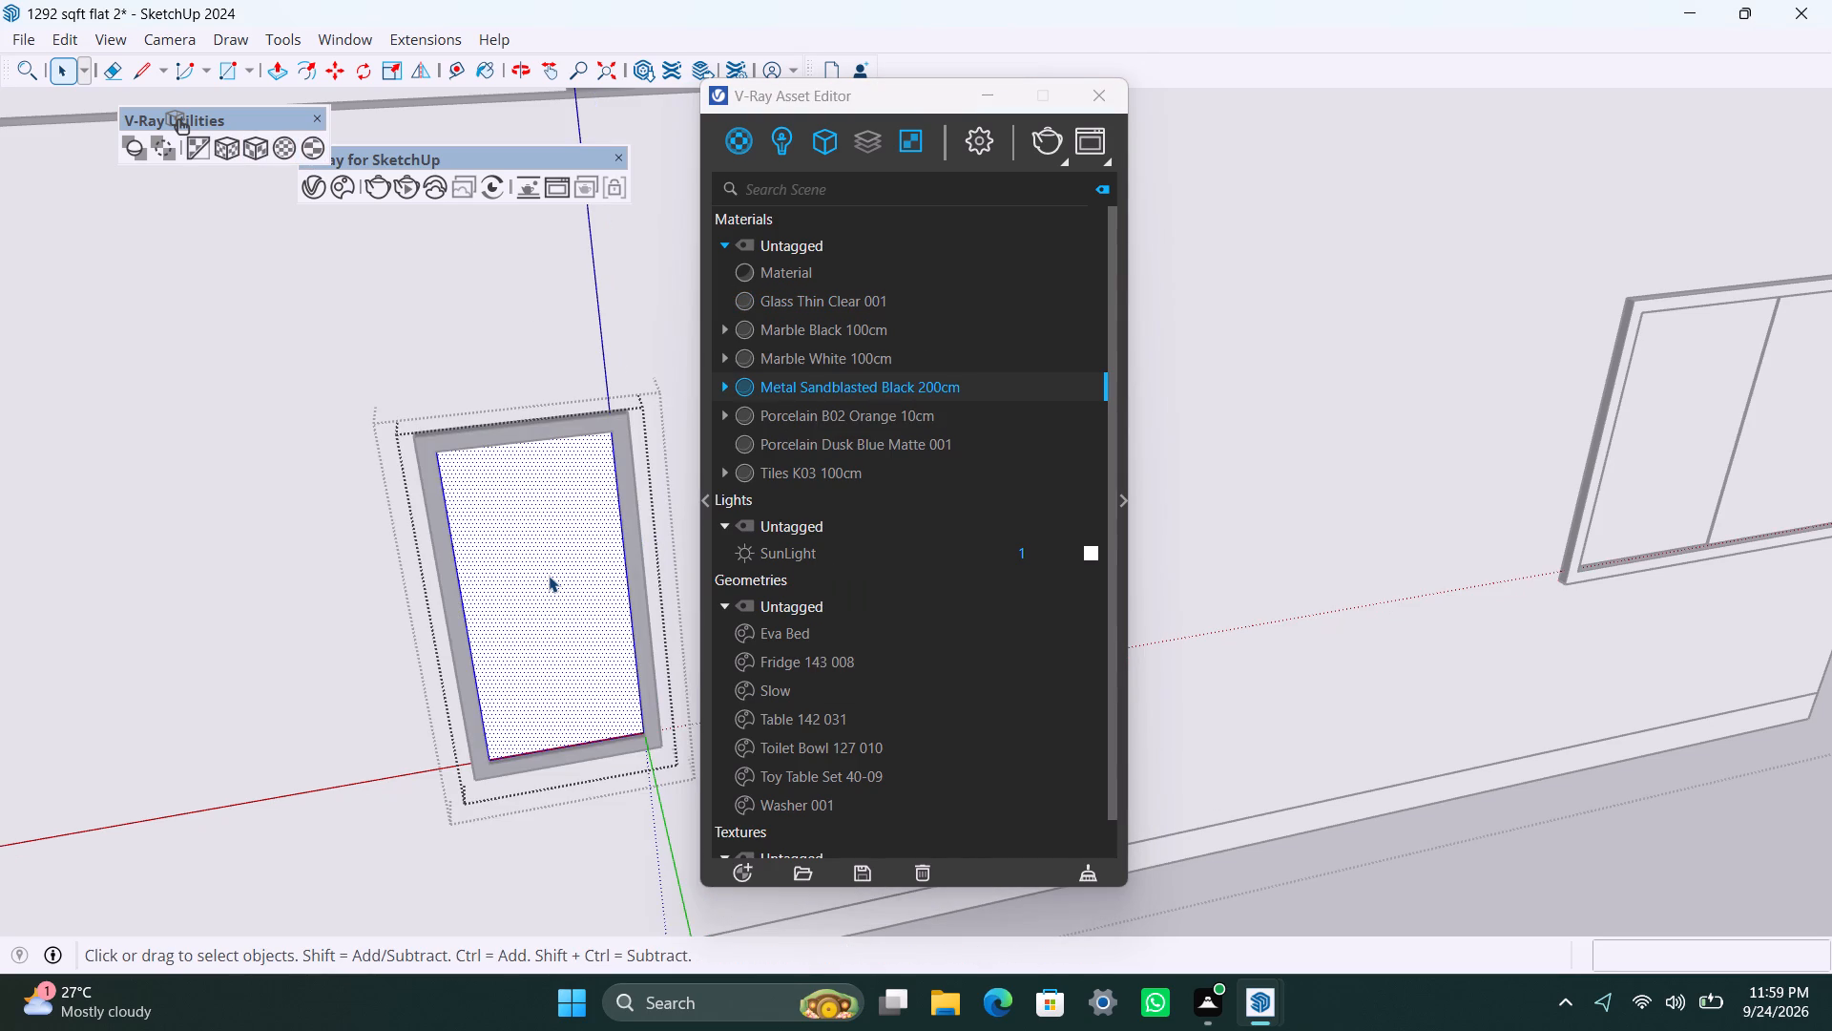
click(549, 576)
click(803, 308)
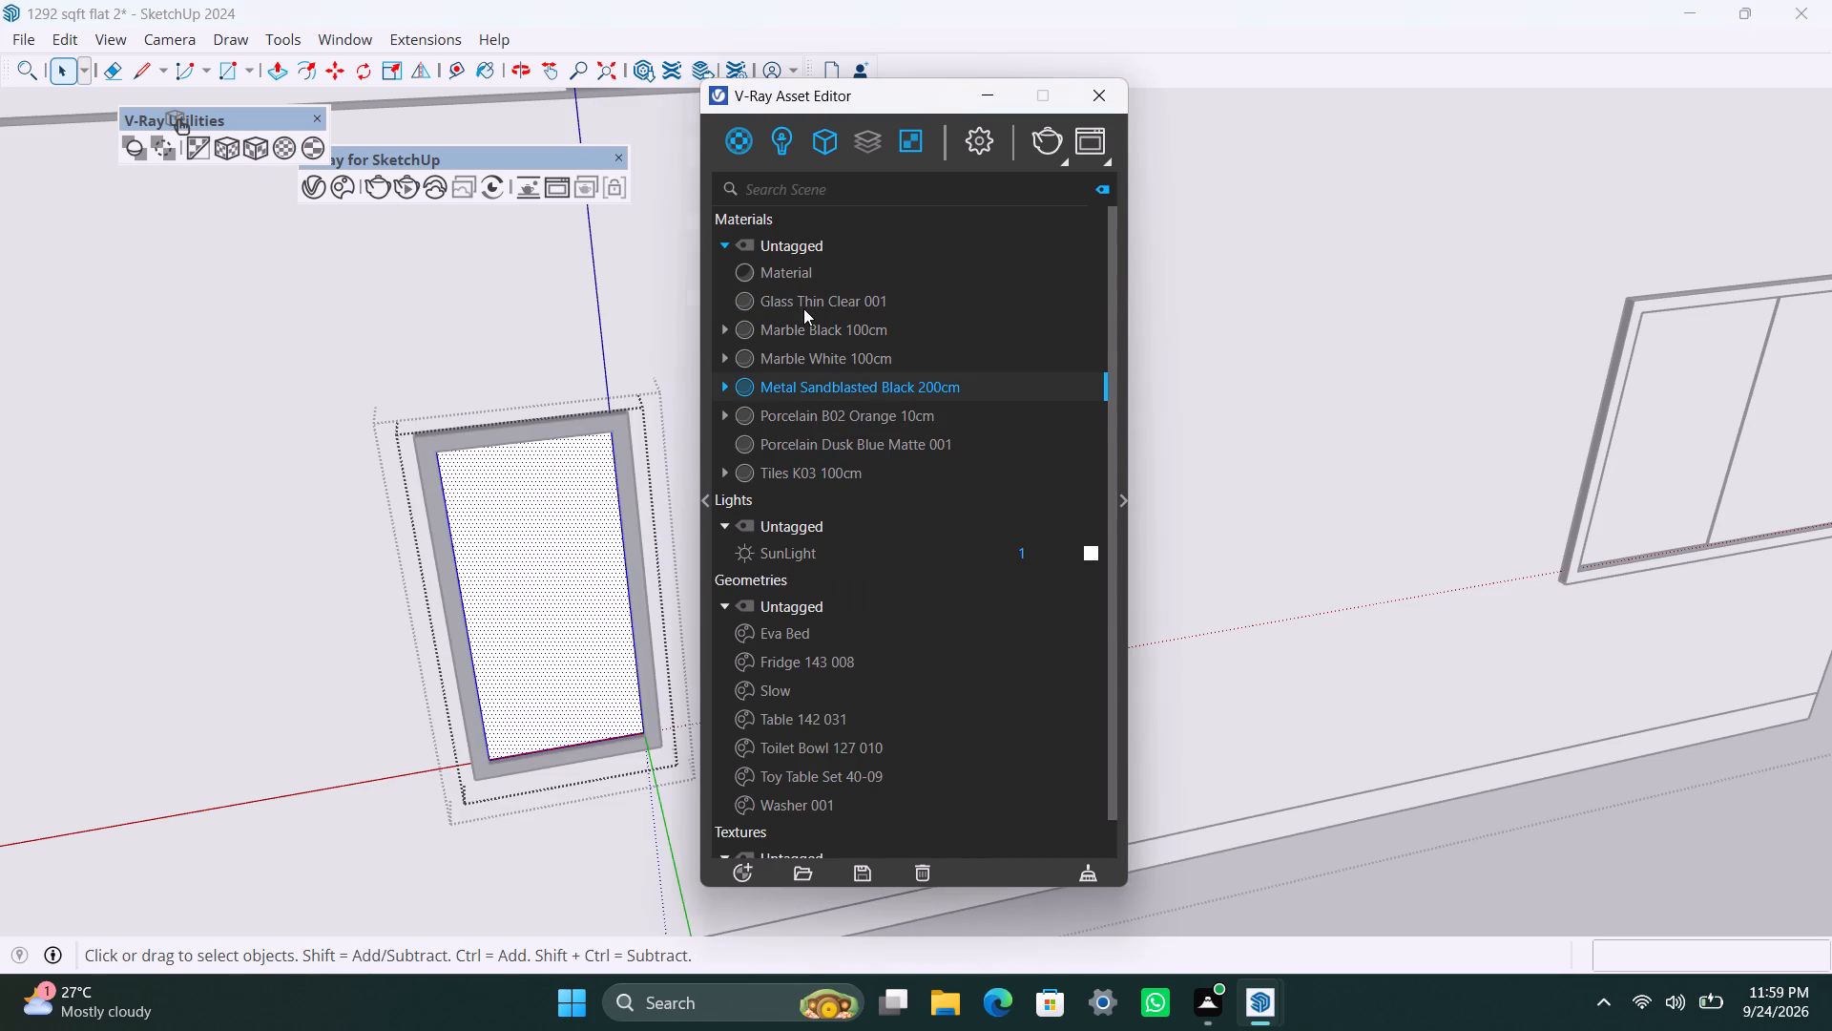
right_click(801, 305)
click(843, 364)
click(569, 866)
scroll(572, 814, down, 2)
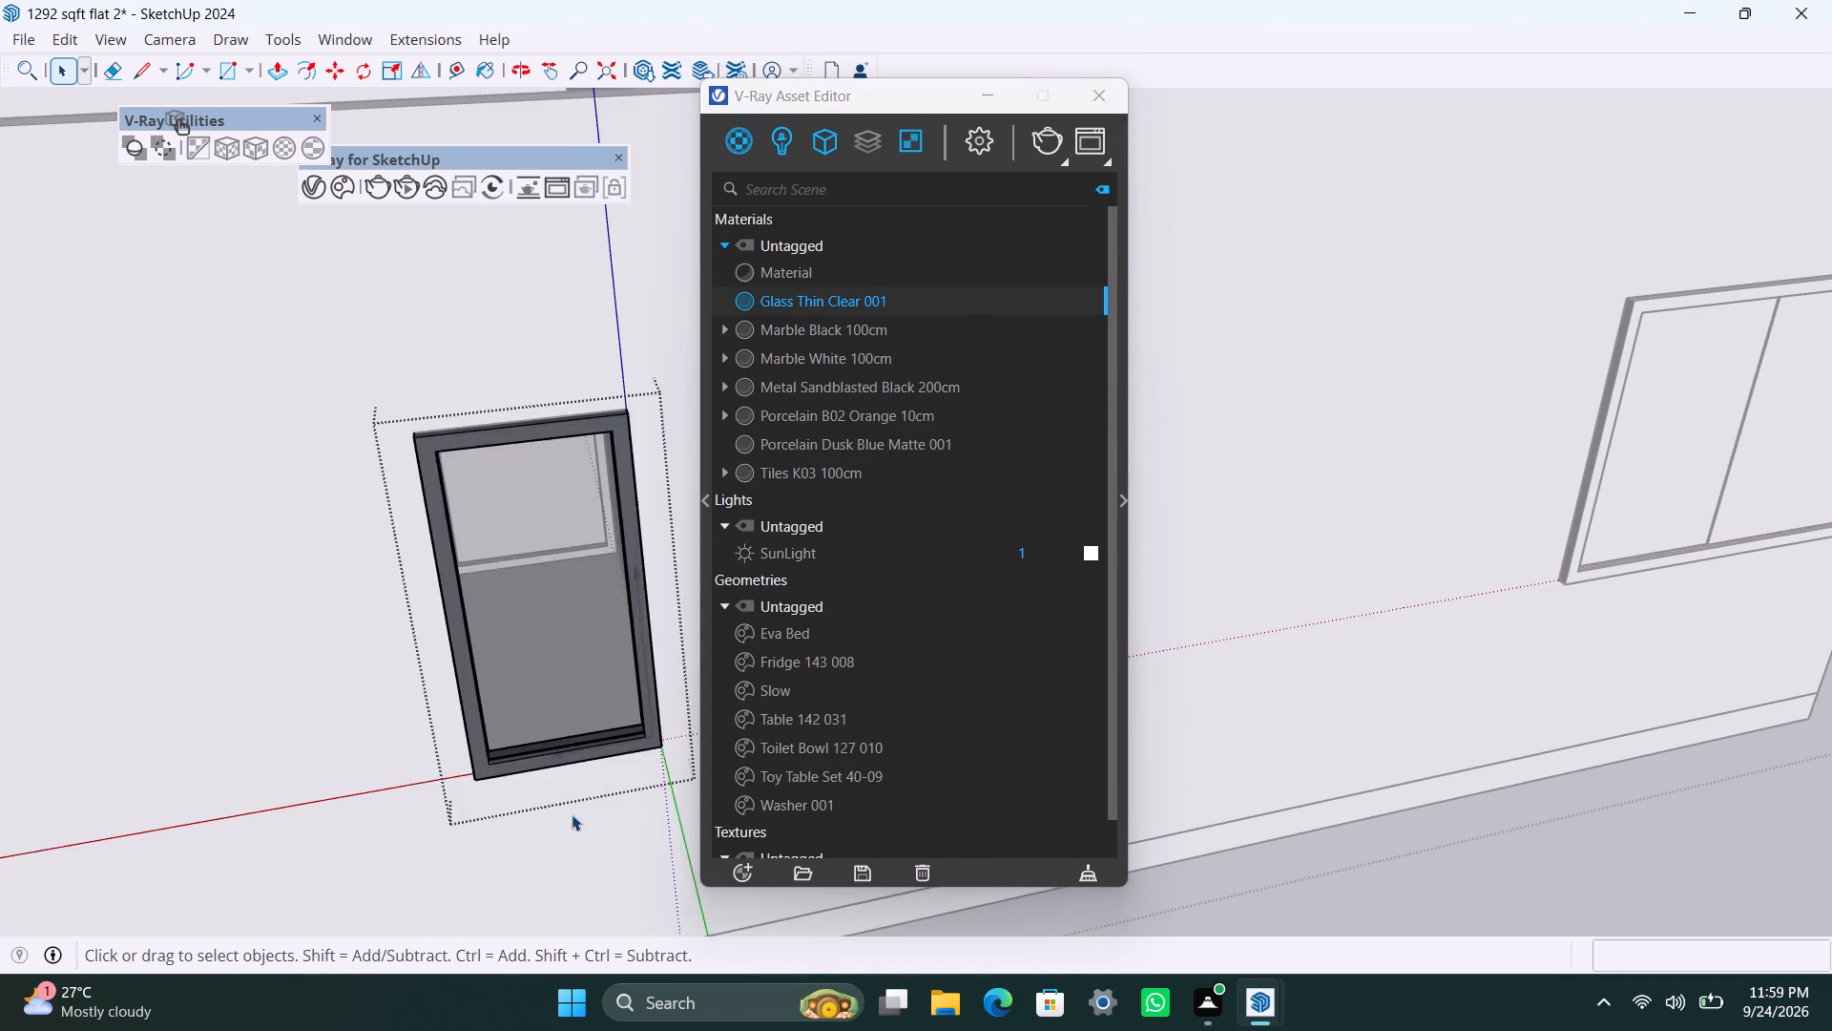
scroll(572, 814, down, 12)
shift+middle_drag(565, 811, 425, 816)
click(551, 882)
Apply Metal Sandblasted Black 200cm with a bounding-box-fitted cubic texture projection to the frame of the louvred ventilator beside the narrow window.
scroll(506, 742, up, 4)
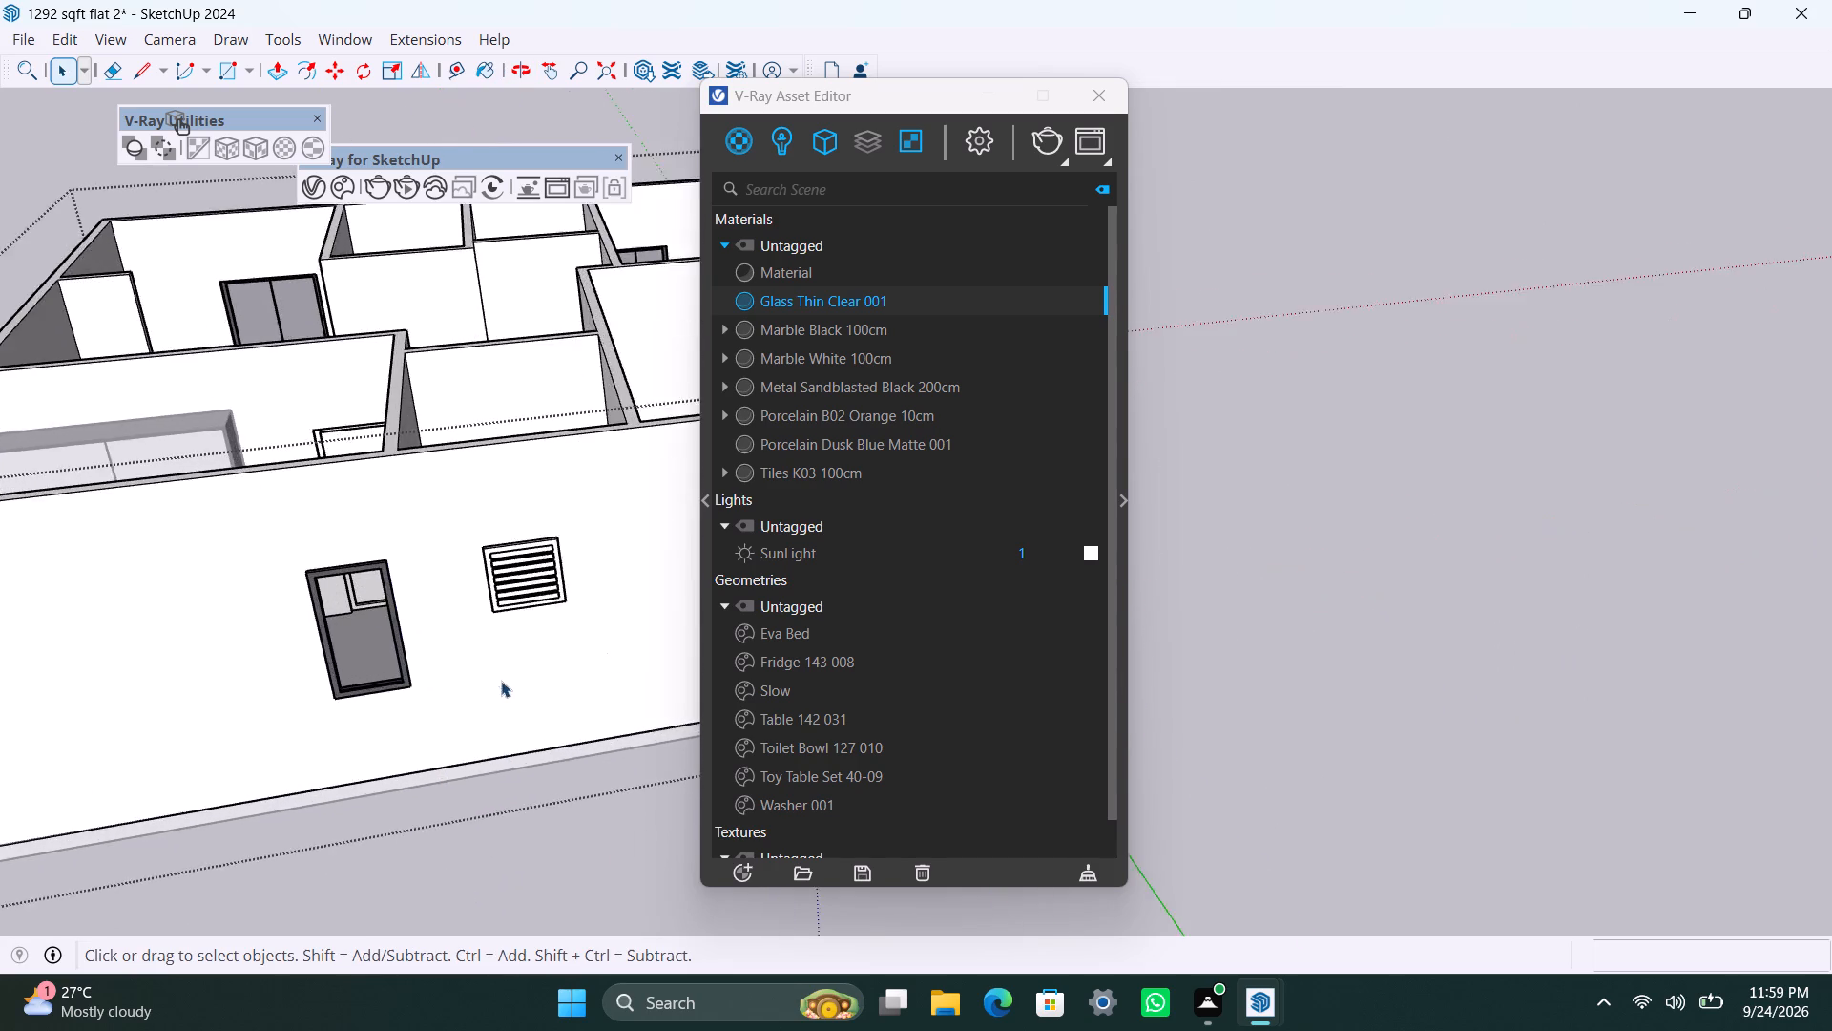
scroll(501, 681, up, 8)
triple_click(482, 536)
click(482, 536)
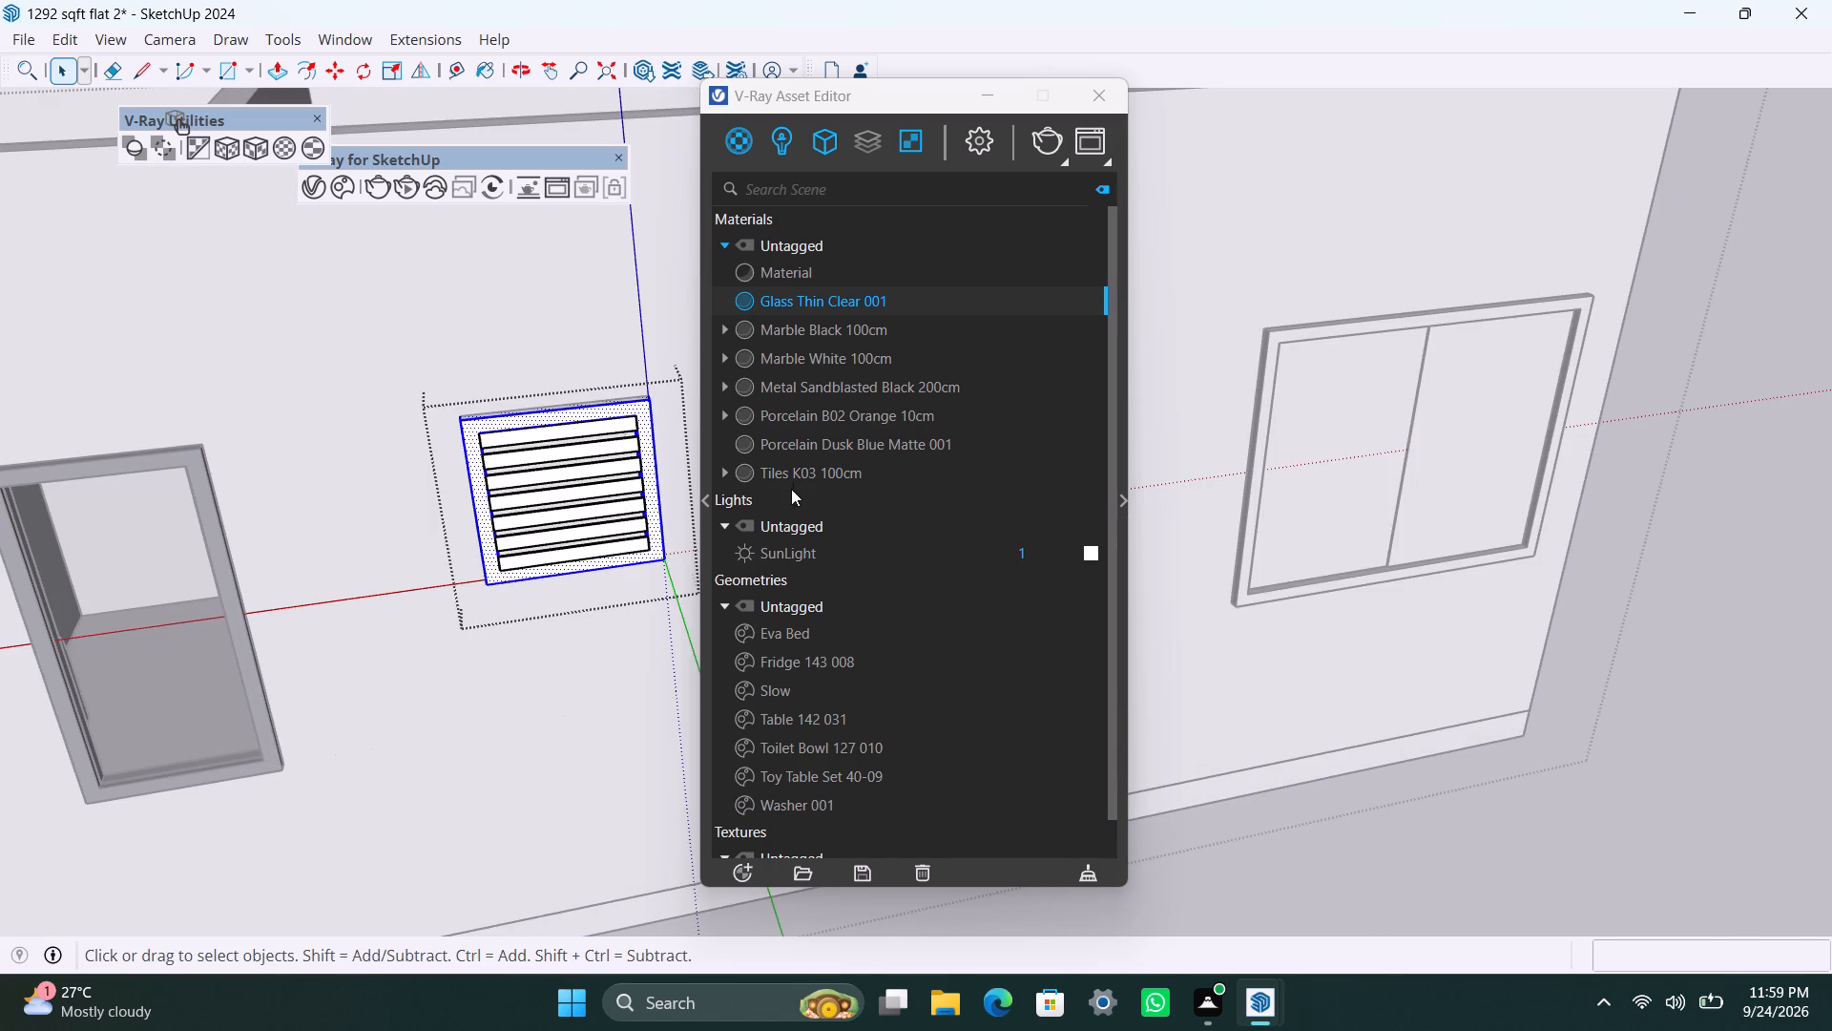
click(794, 396)
right_click(794, 395)
click(823, 439)
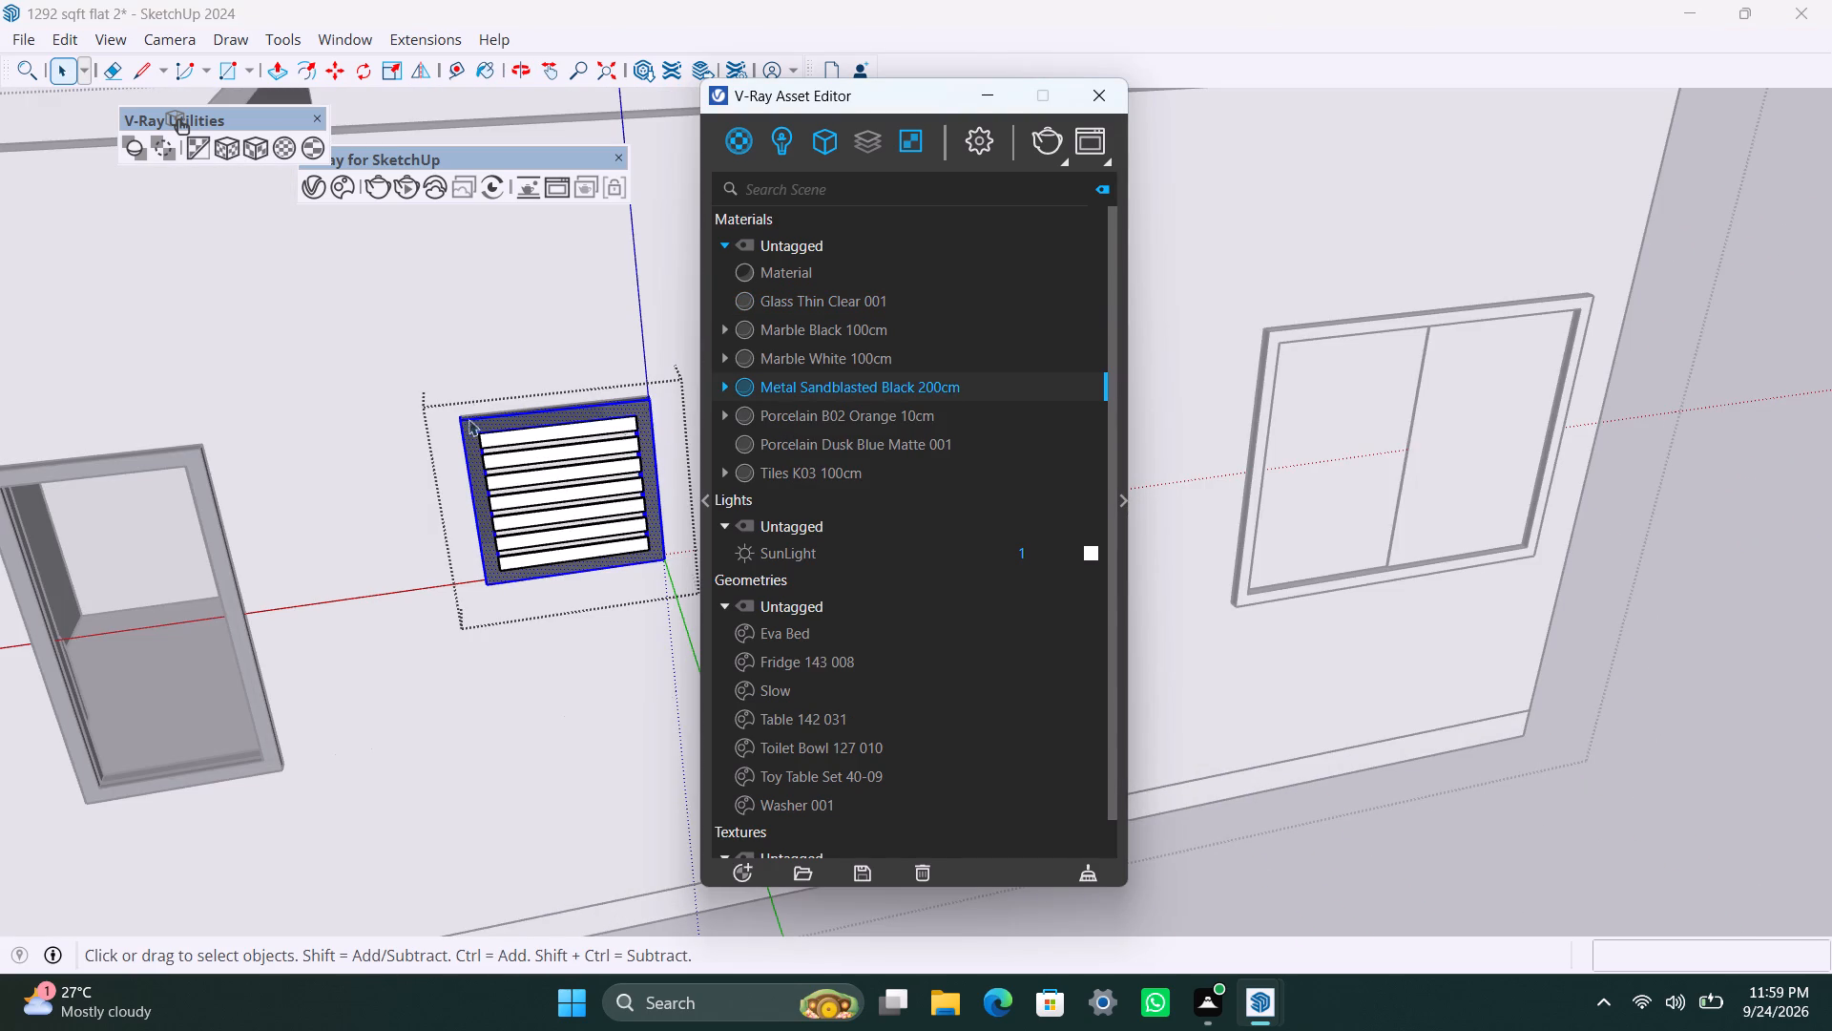
click(264, 149)
click(593, 892)
Apply Glass Thin Clear 001 to all the louvre slats of the ventilator and leave its group.
scroll(542, 652, up, 3)
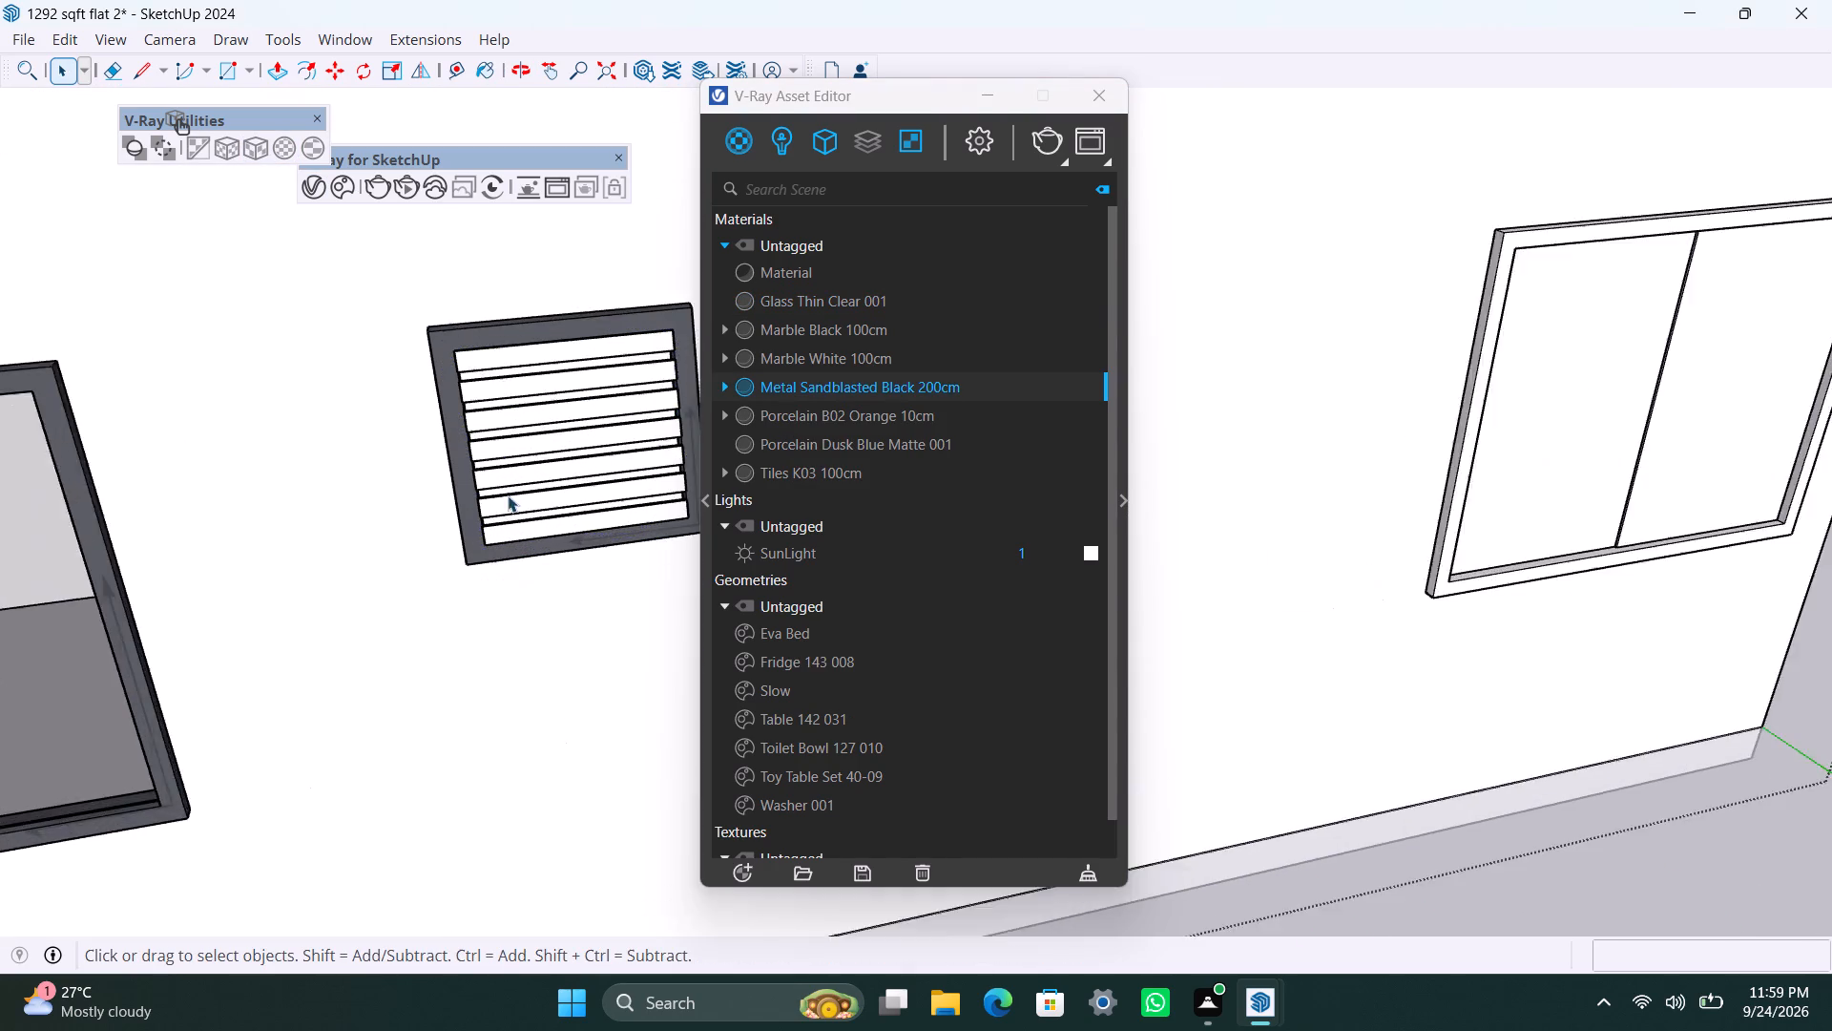
scroll(508, 495, up, 2)
shift+click(524, 549)
shift+click(524, 515)
click(526, 520)
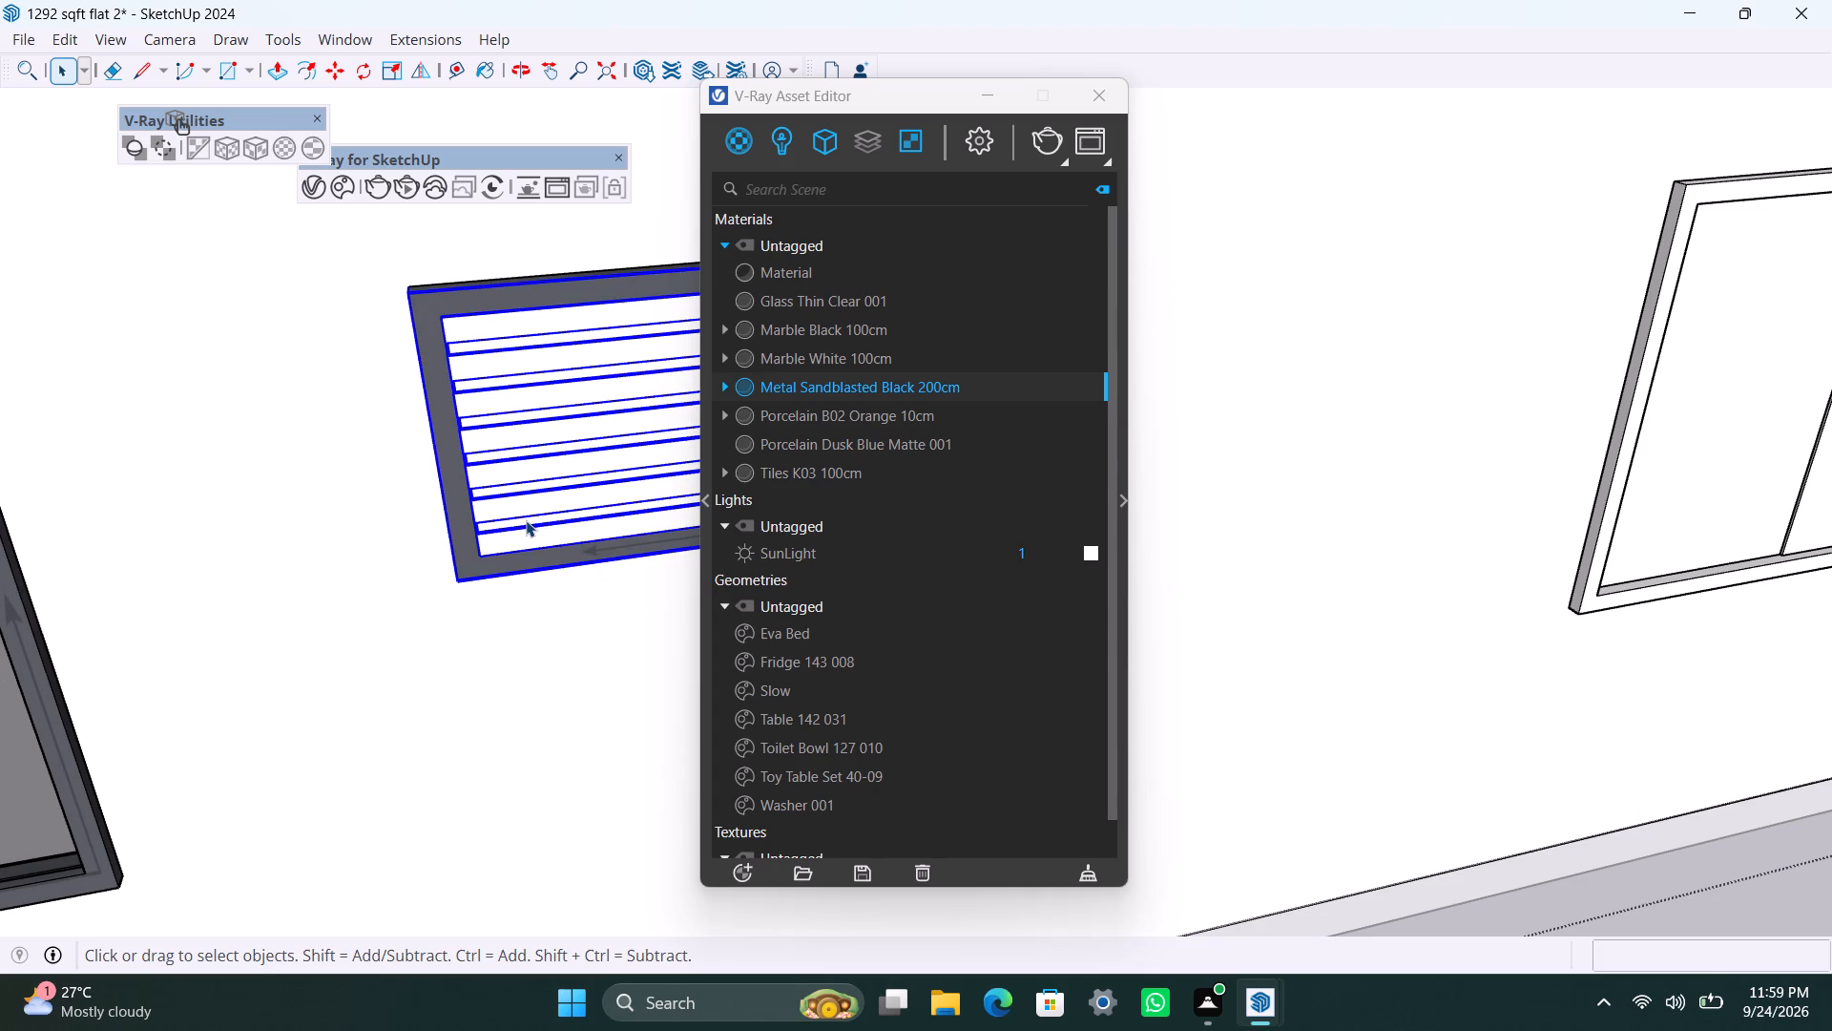
triple_click(529, 530)
click(531, 532)
shift+click(531, 510)
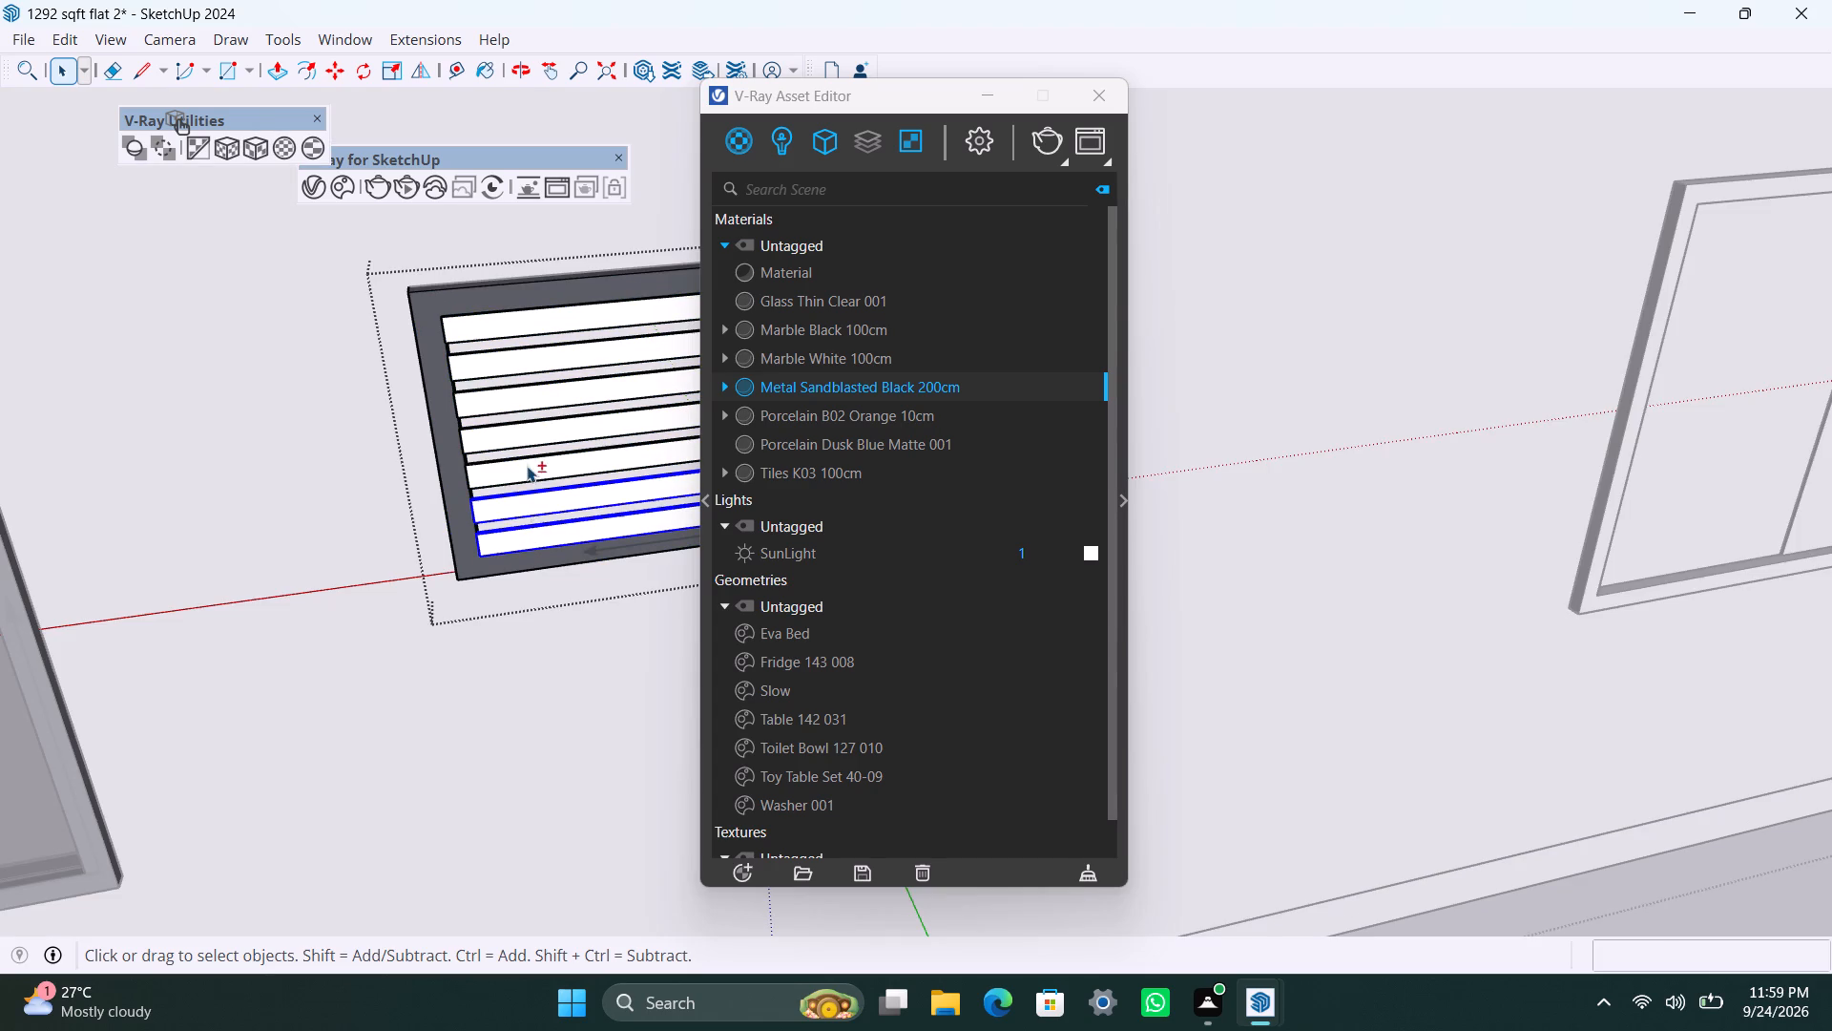
shift+click(527, 464)
shift+click(525, 434)
shift+click(529, 395)
shift+click(534, 348)
shift+click(534, 328)
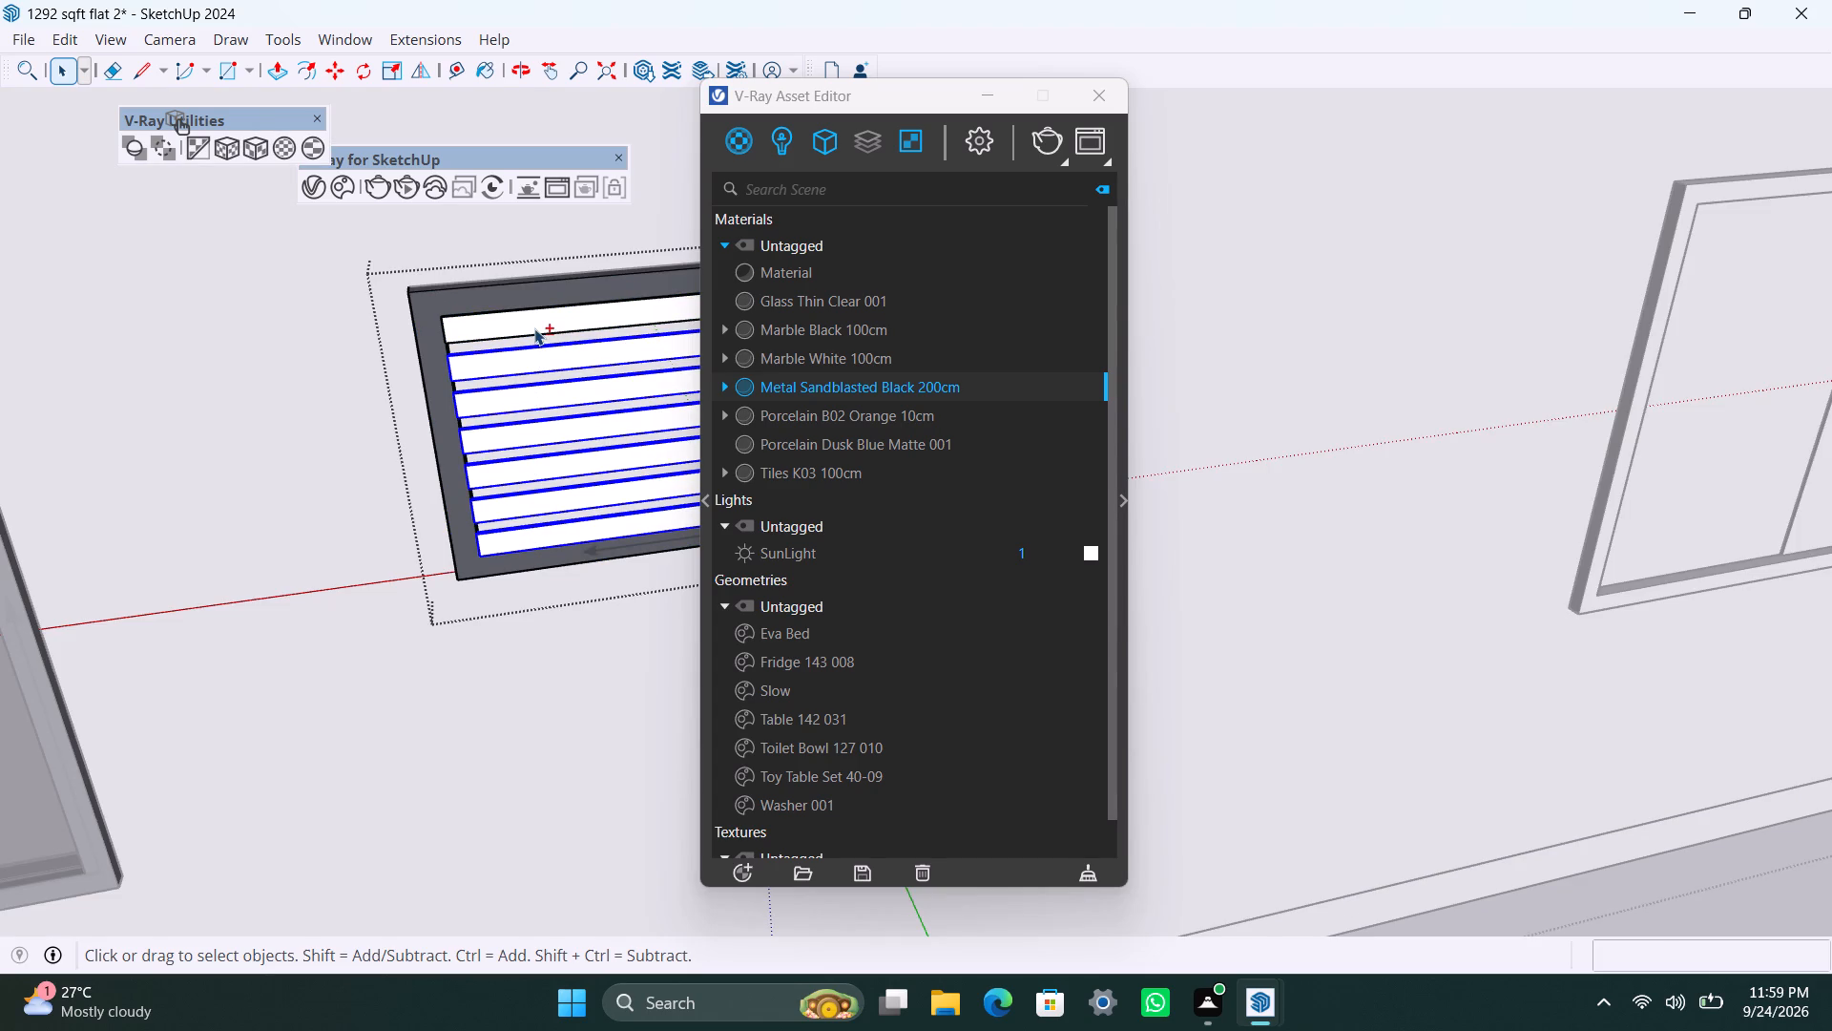
click(846, 294)
right_click(846, 294)
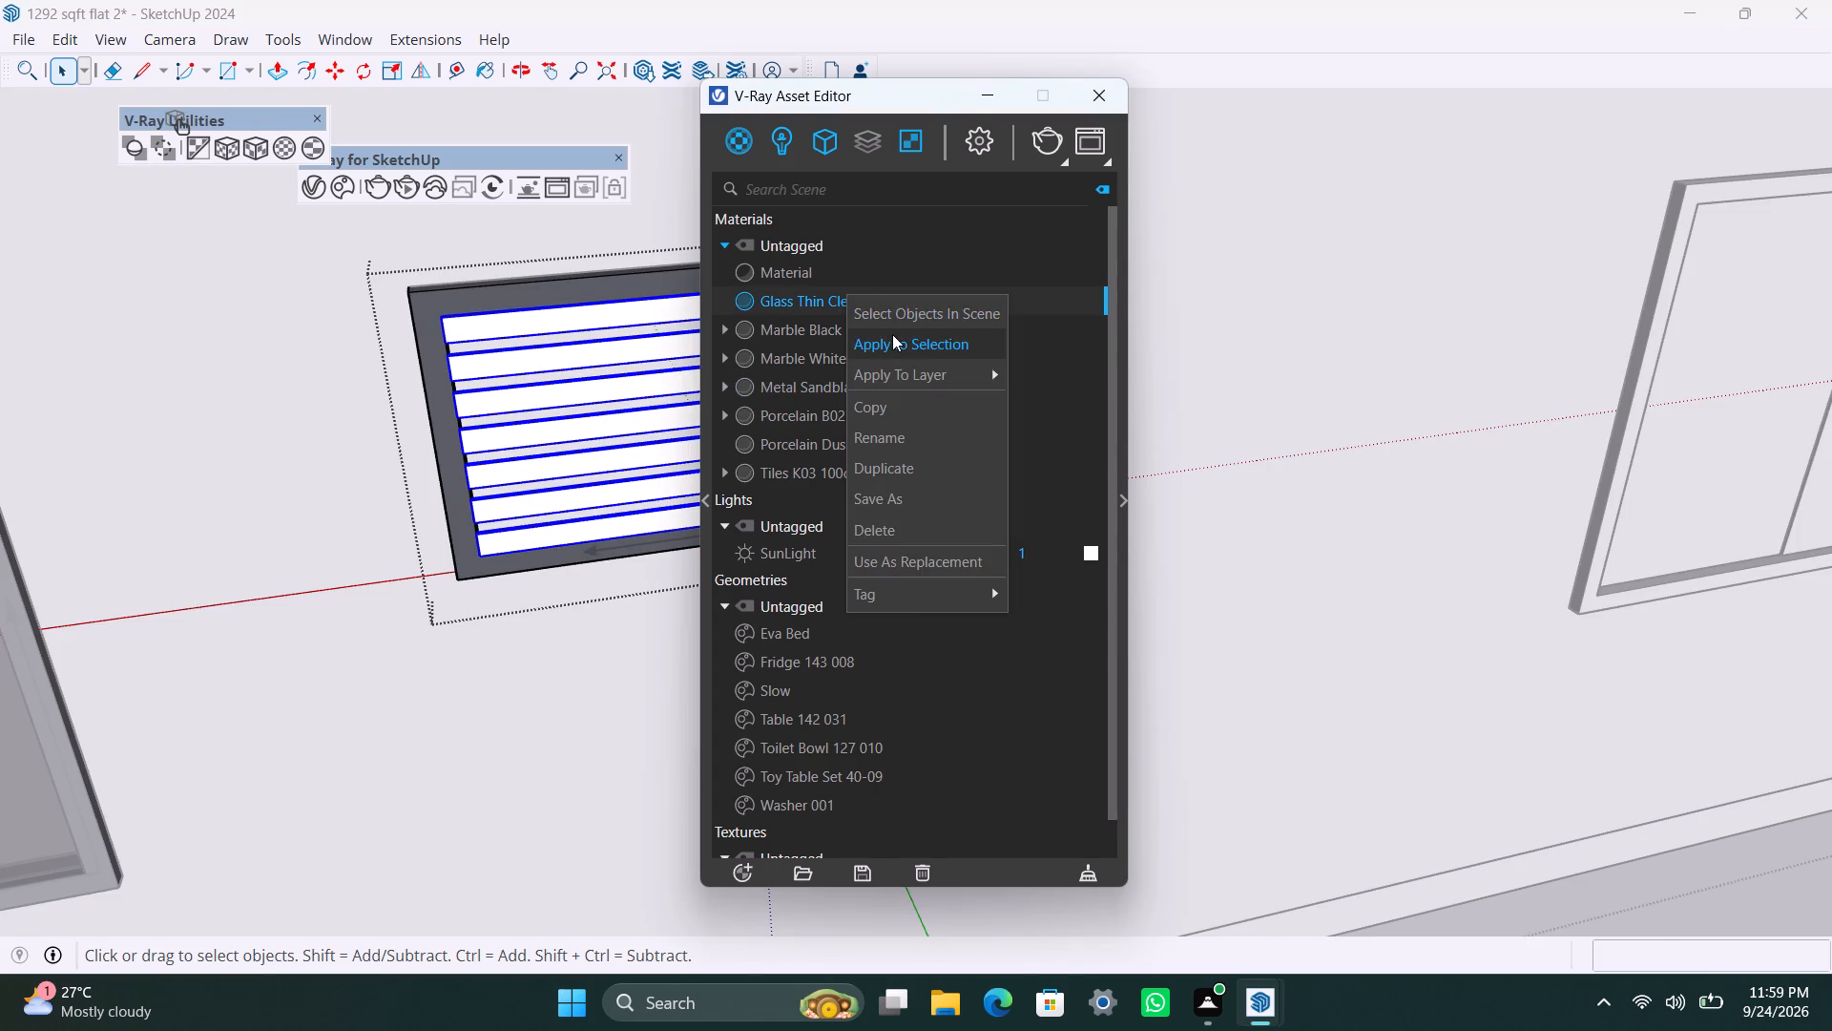
click(892, 334)
scroll(245, 650, down, 20)
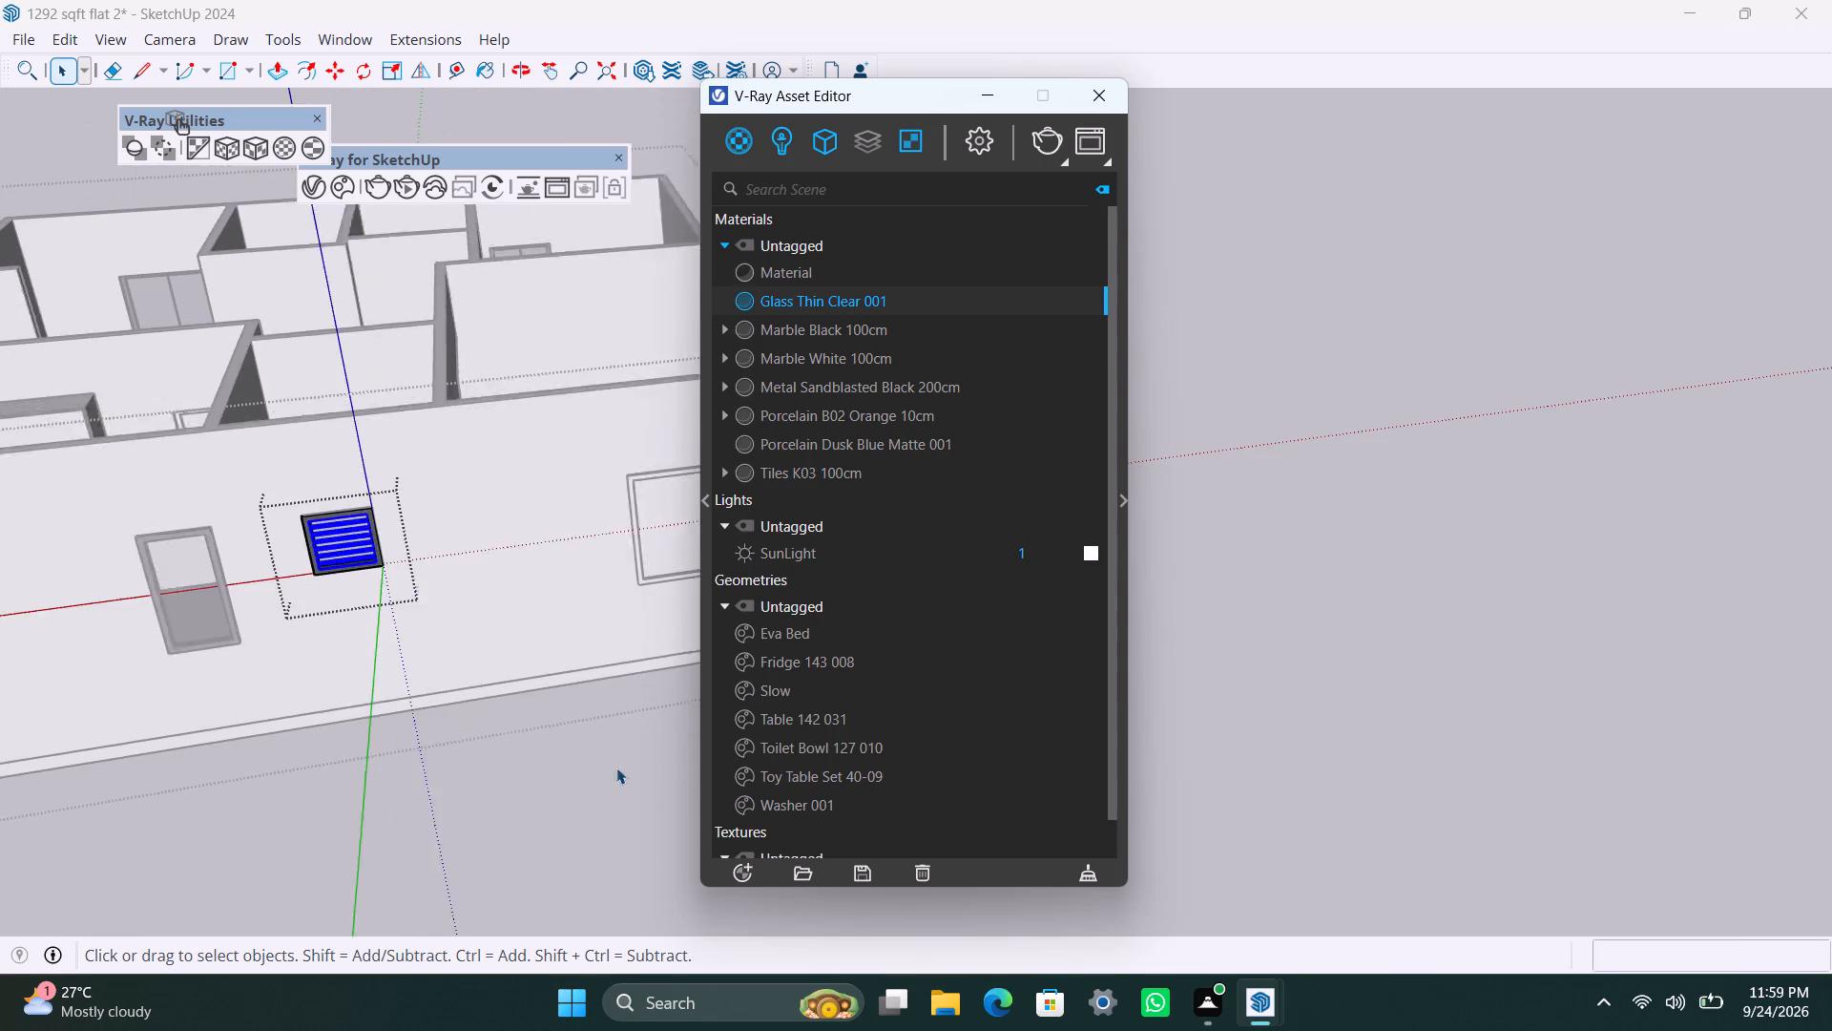
click(702, 885)
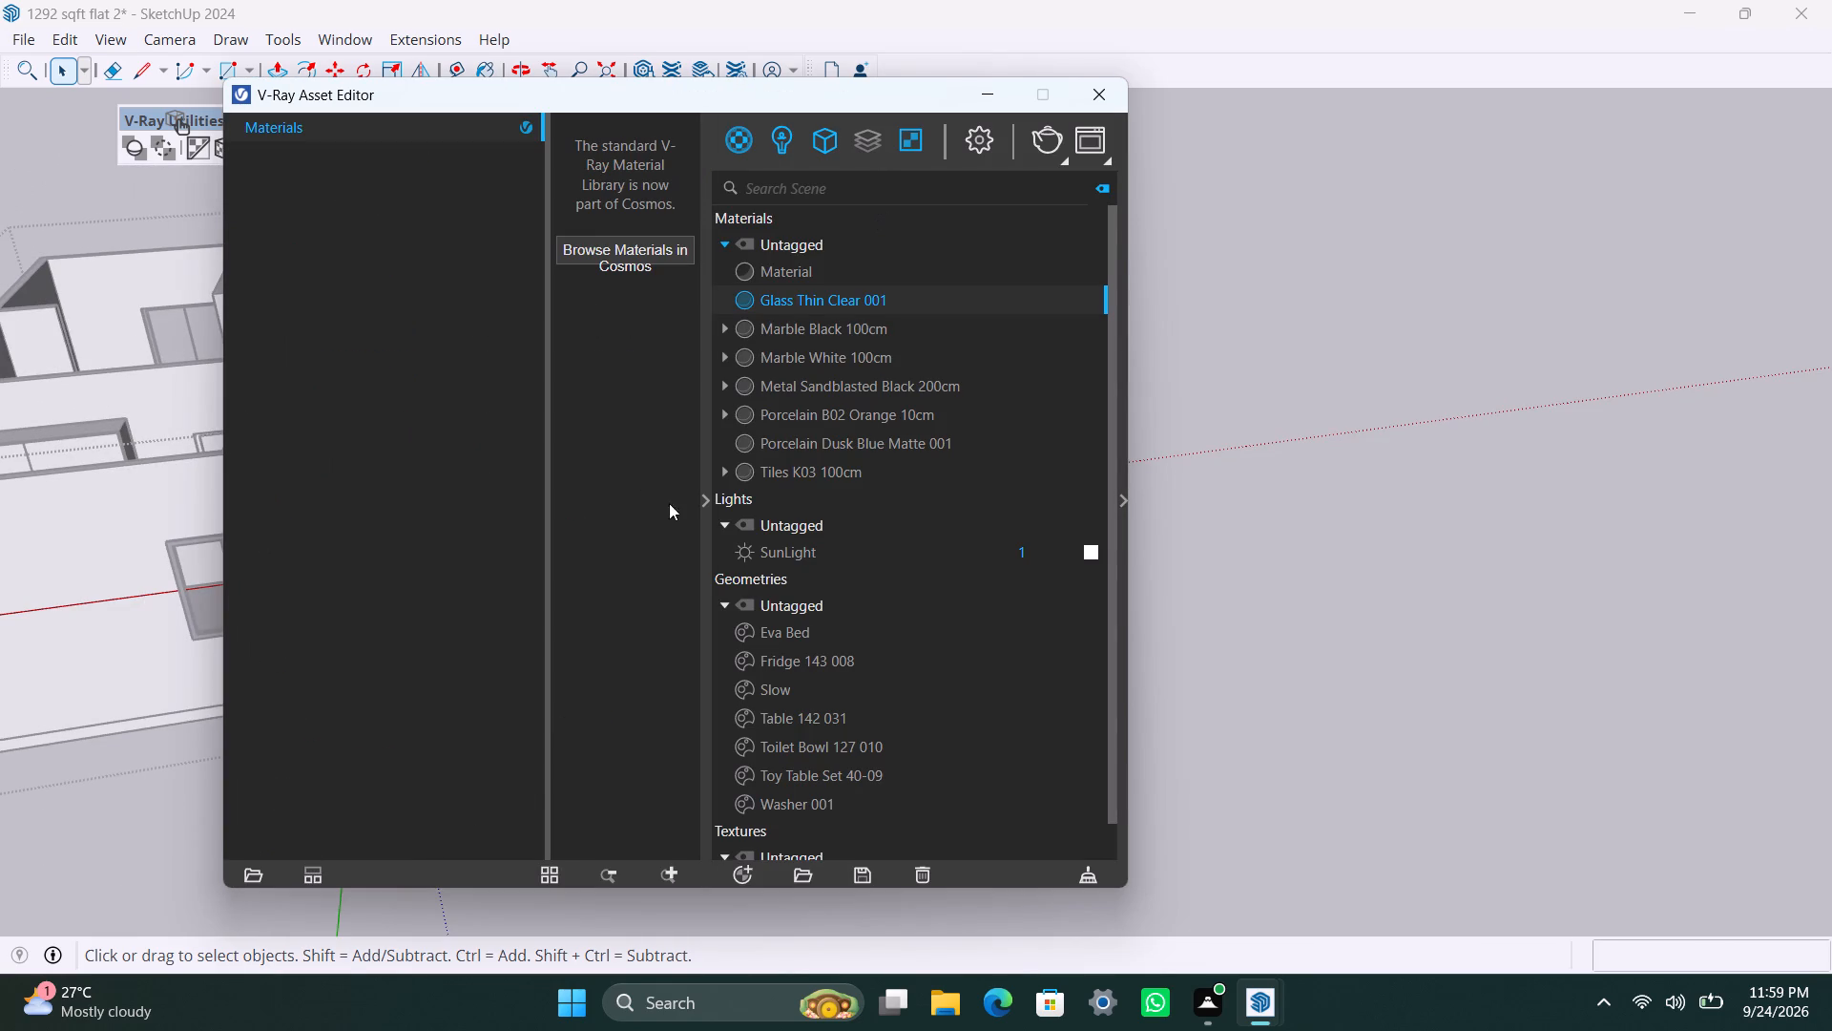
click(708, 491)
double_click(511, 737)
Apply Metal Sandblasted Black 200cm with a bounding-box-fitted cubic texture projection to the frame of the two-pane window in the same wall.
scroll(572, 643, up, 2)
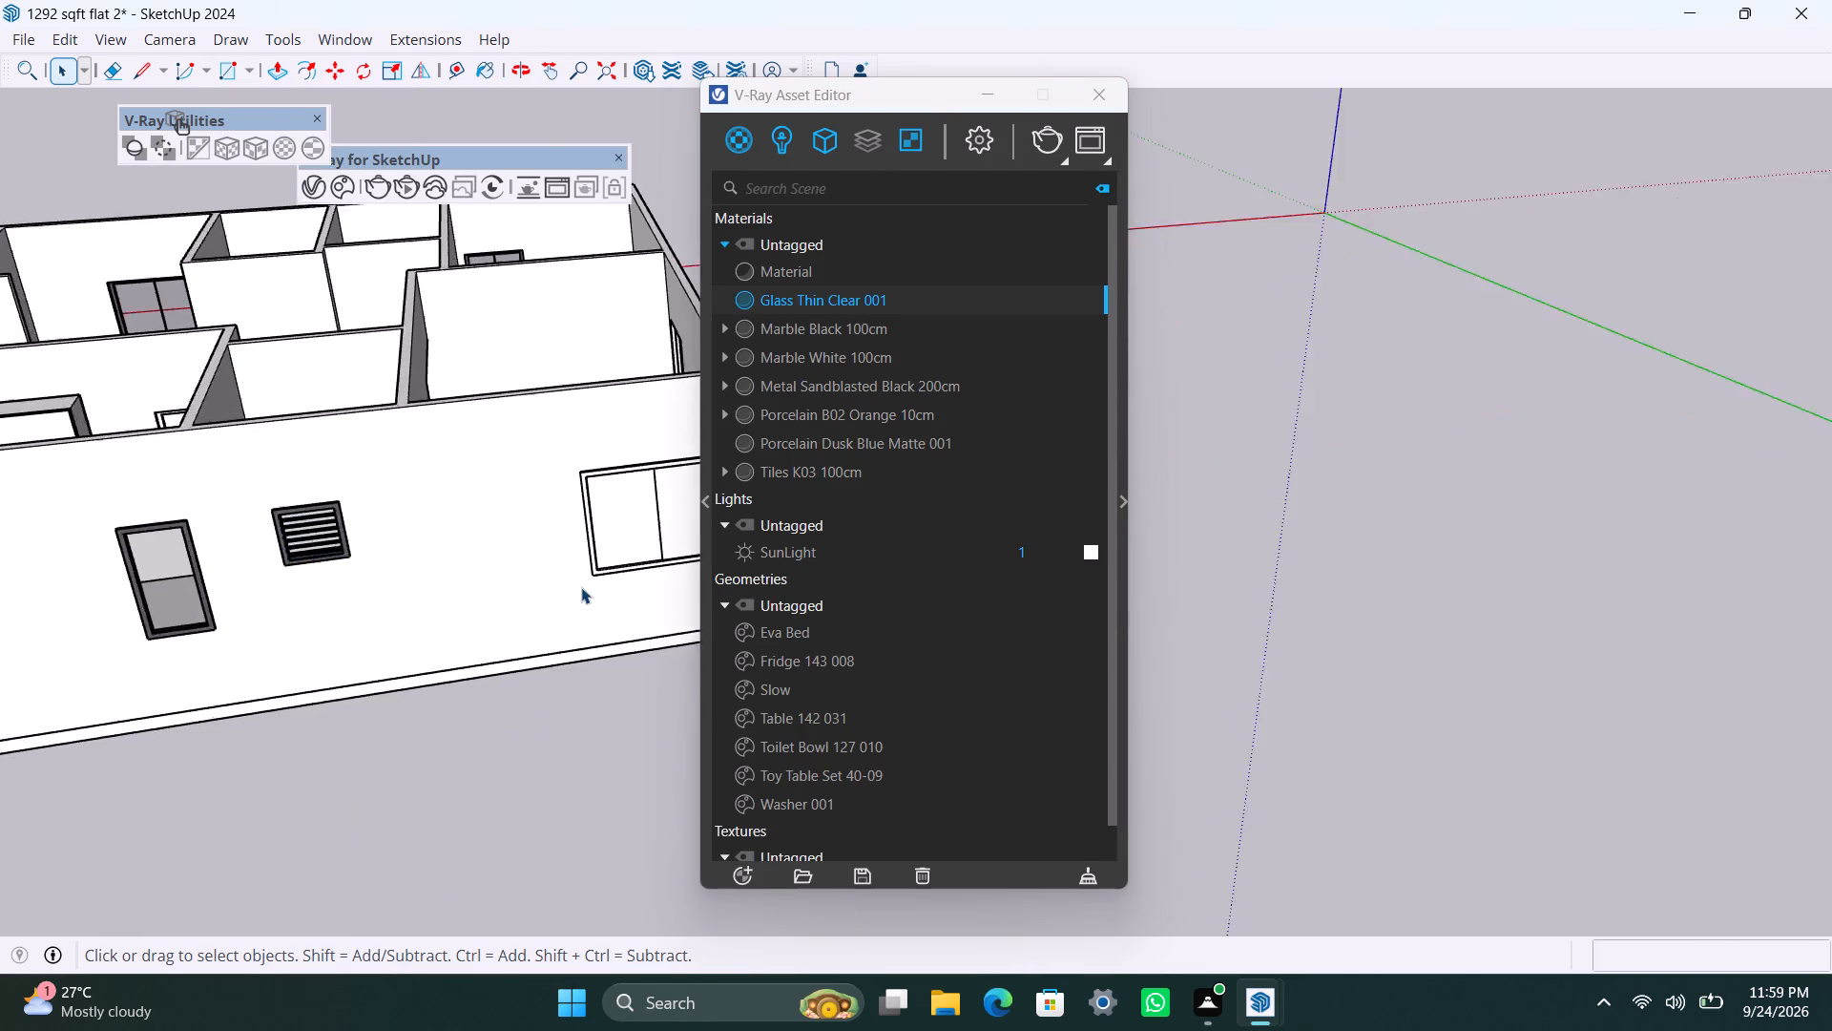
scroll(581, 587, up, 4)
shift+middle_drag(594, 559, 469, 663)
scroll(484, 663, up, 6)
triple_click(475, 621)
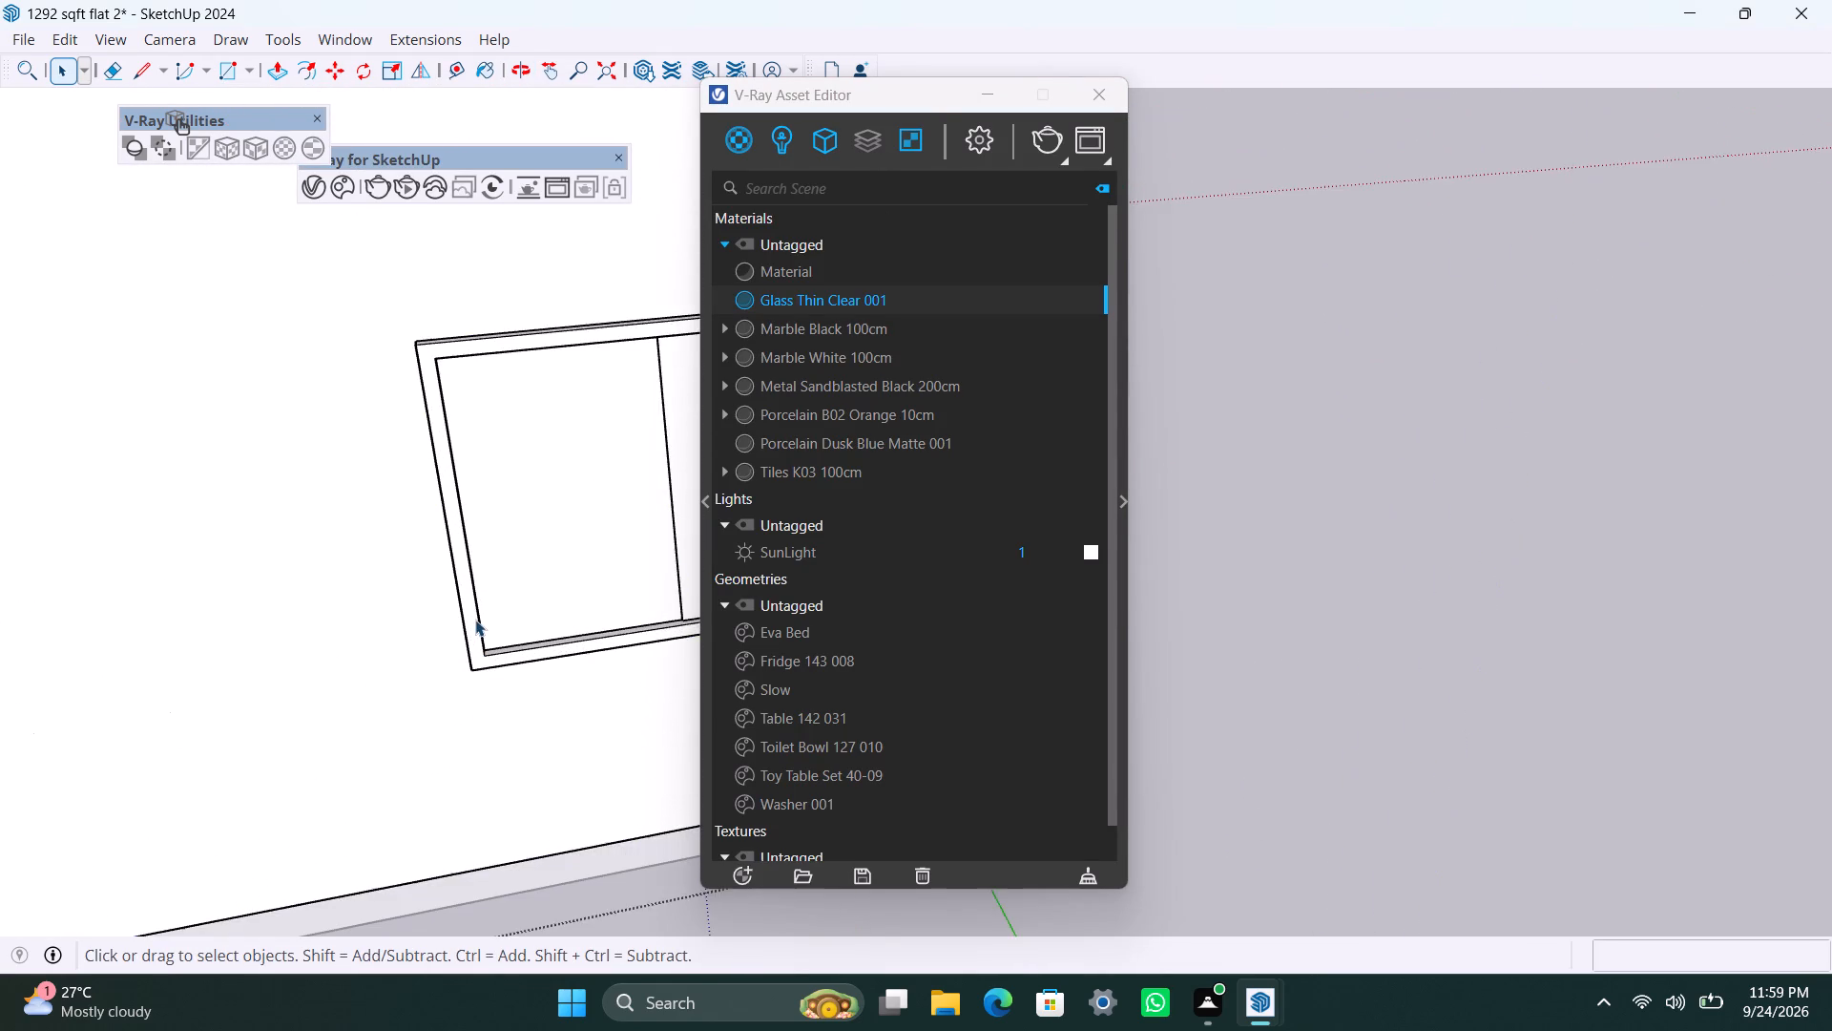
double_click(475, 620)
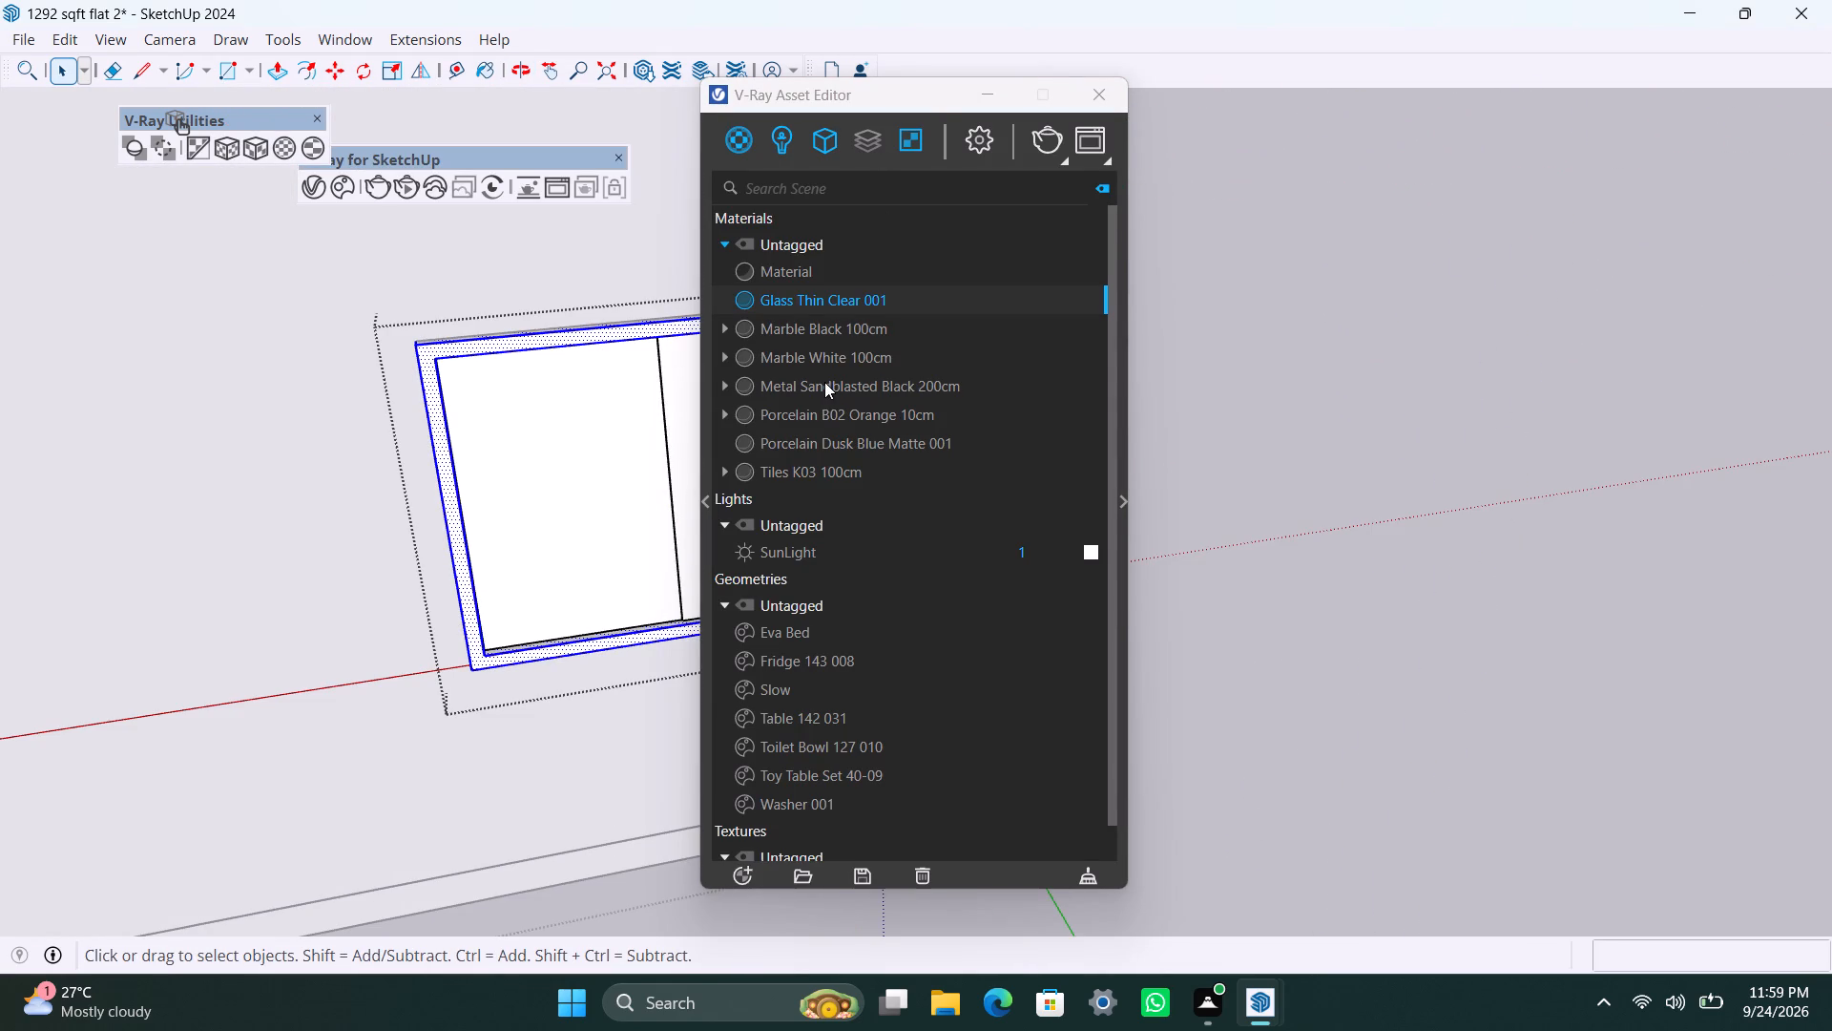
click(824, 382)
right_click(824, 380)
click(852, 414)
click(243, 139)
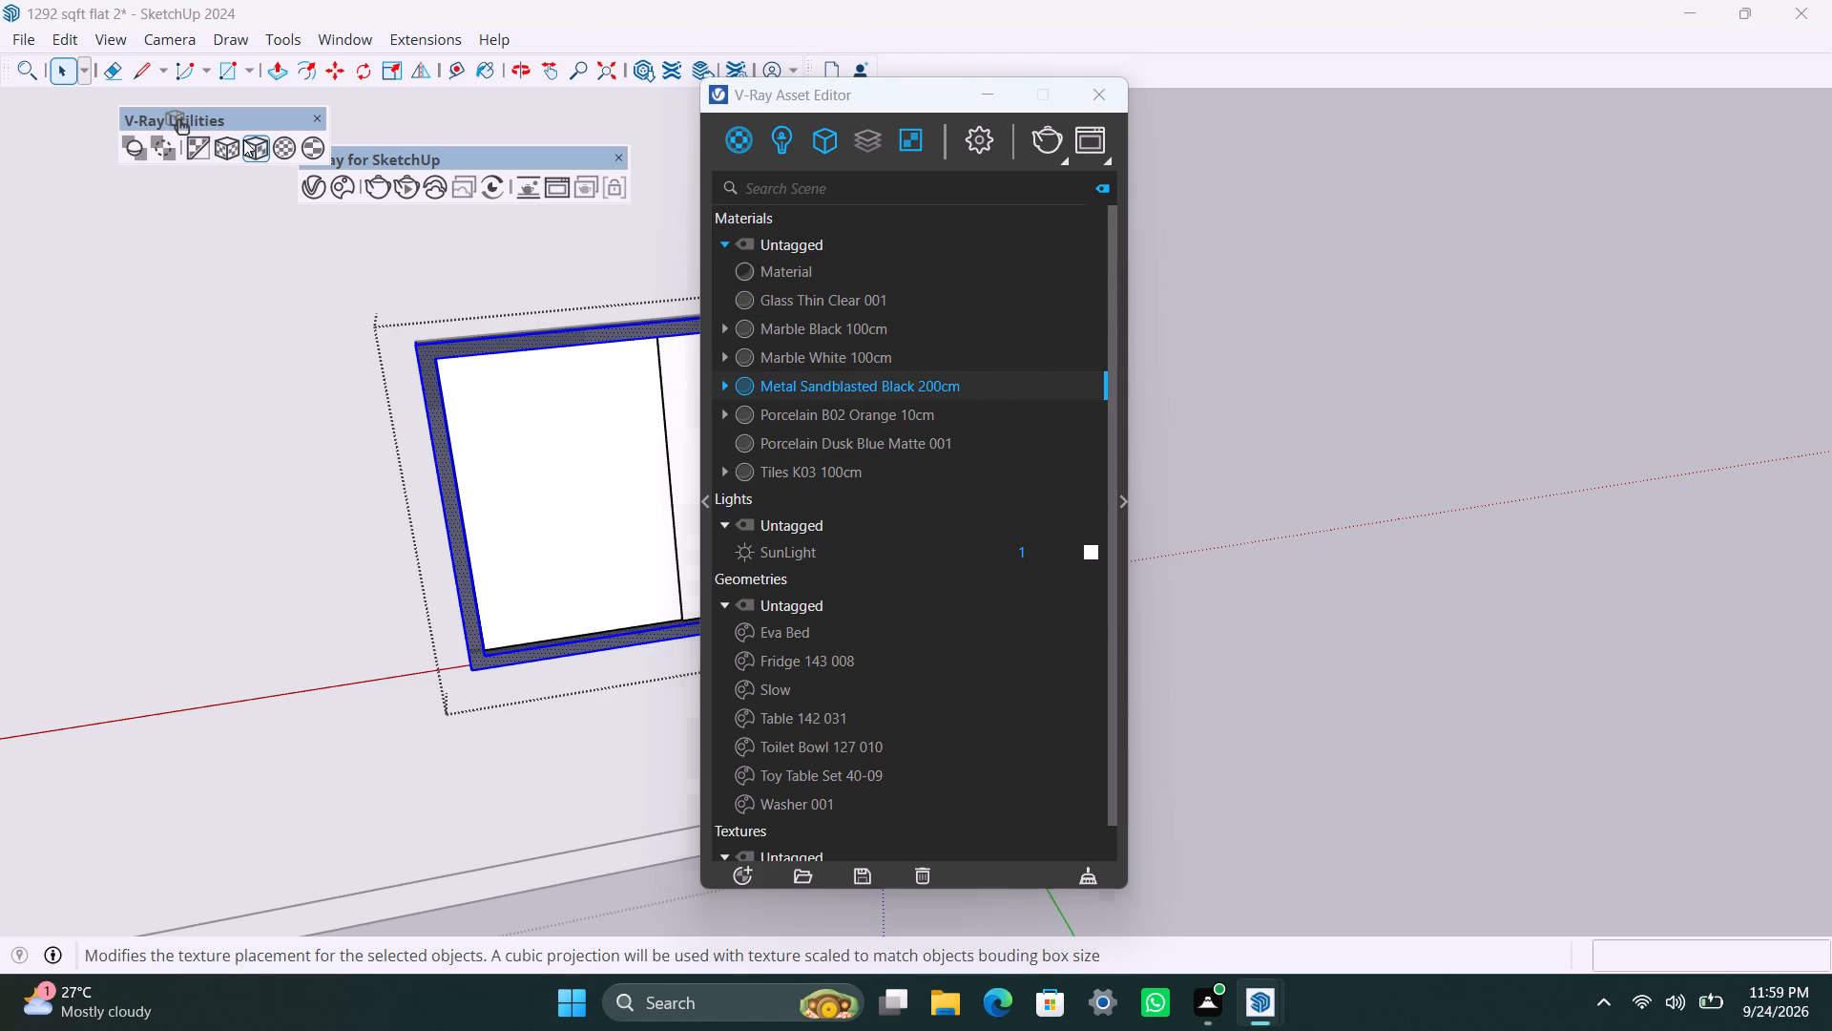
Apply Glass Thin Clear 001 to both panes of the two-pane window and leave its group.
click(537, 446)
shift+click(681, 407)
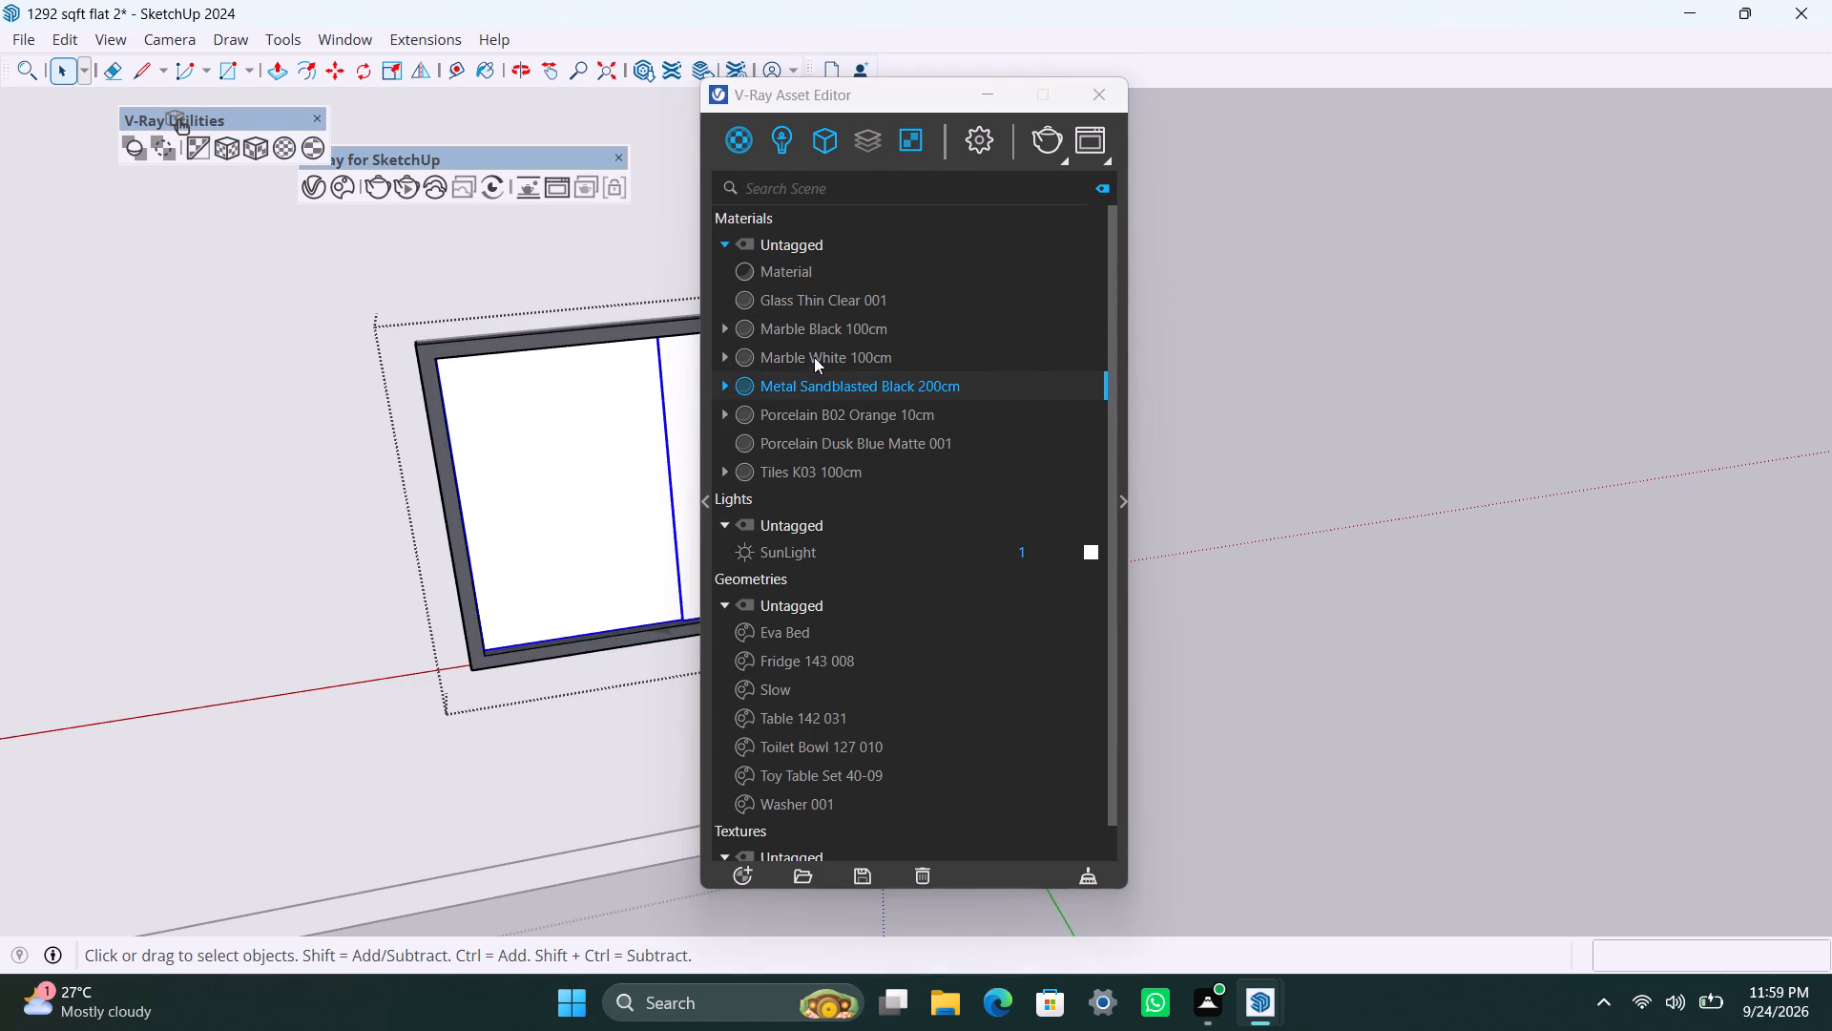
click(812, 304)
right_click(812, 301)
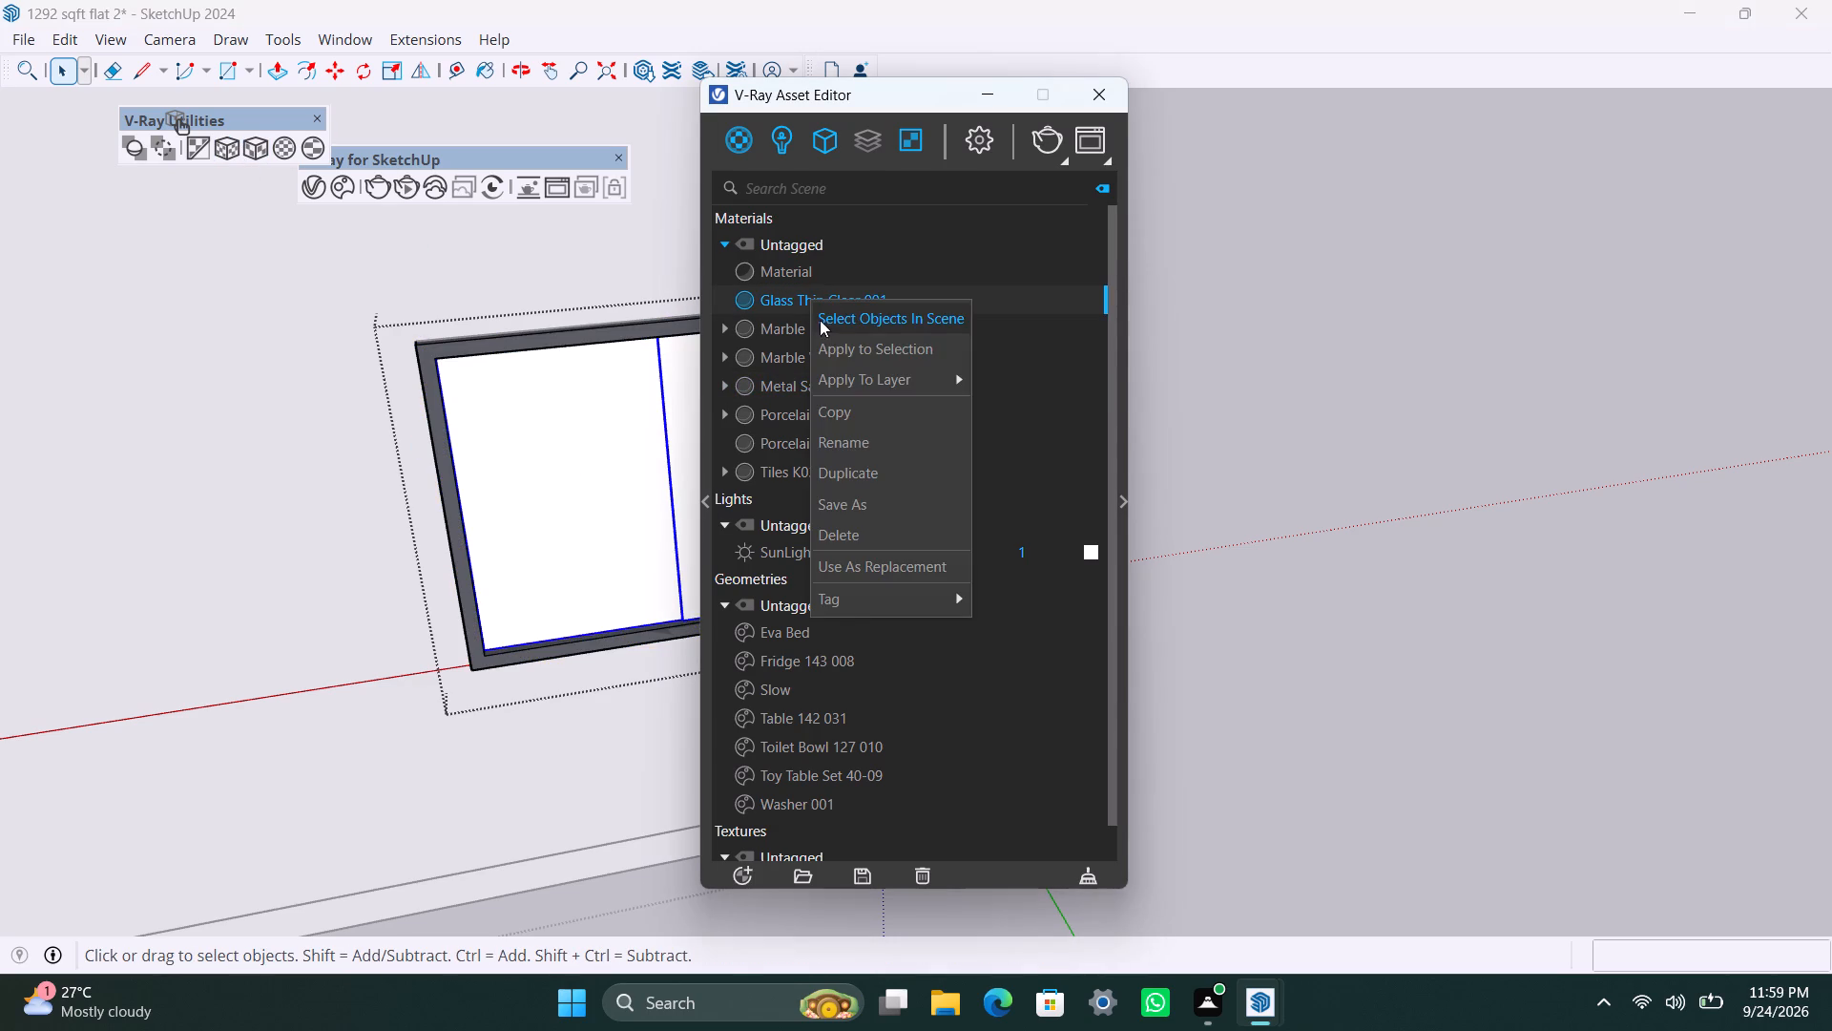
click(827, 353)
scroll(442, 604, down, 17)
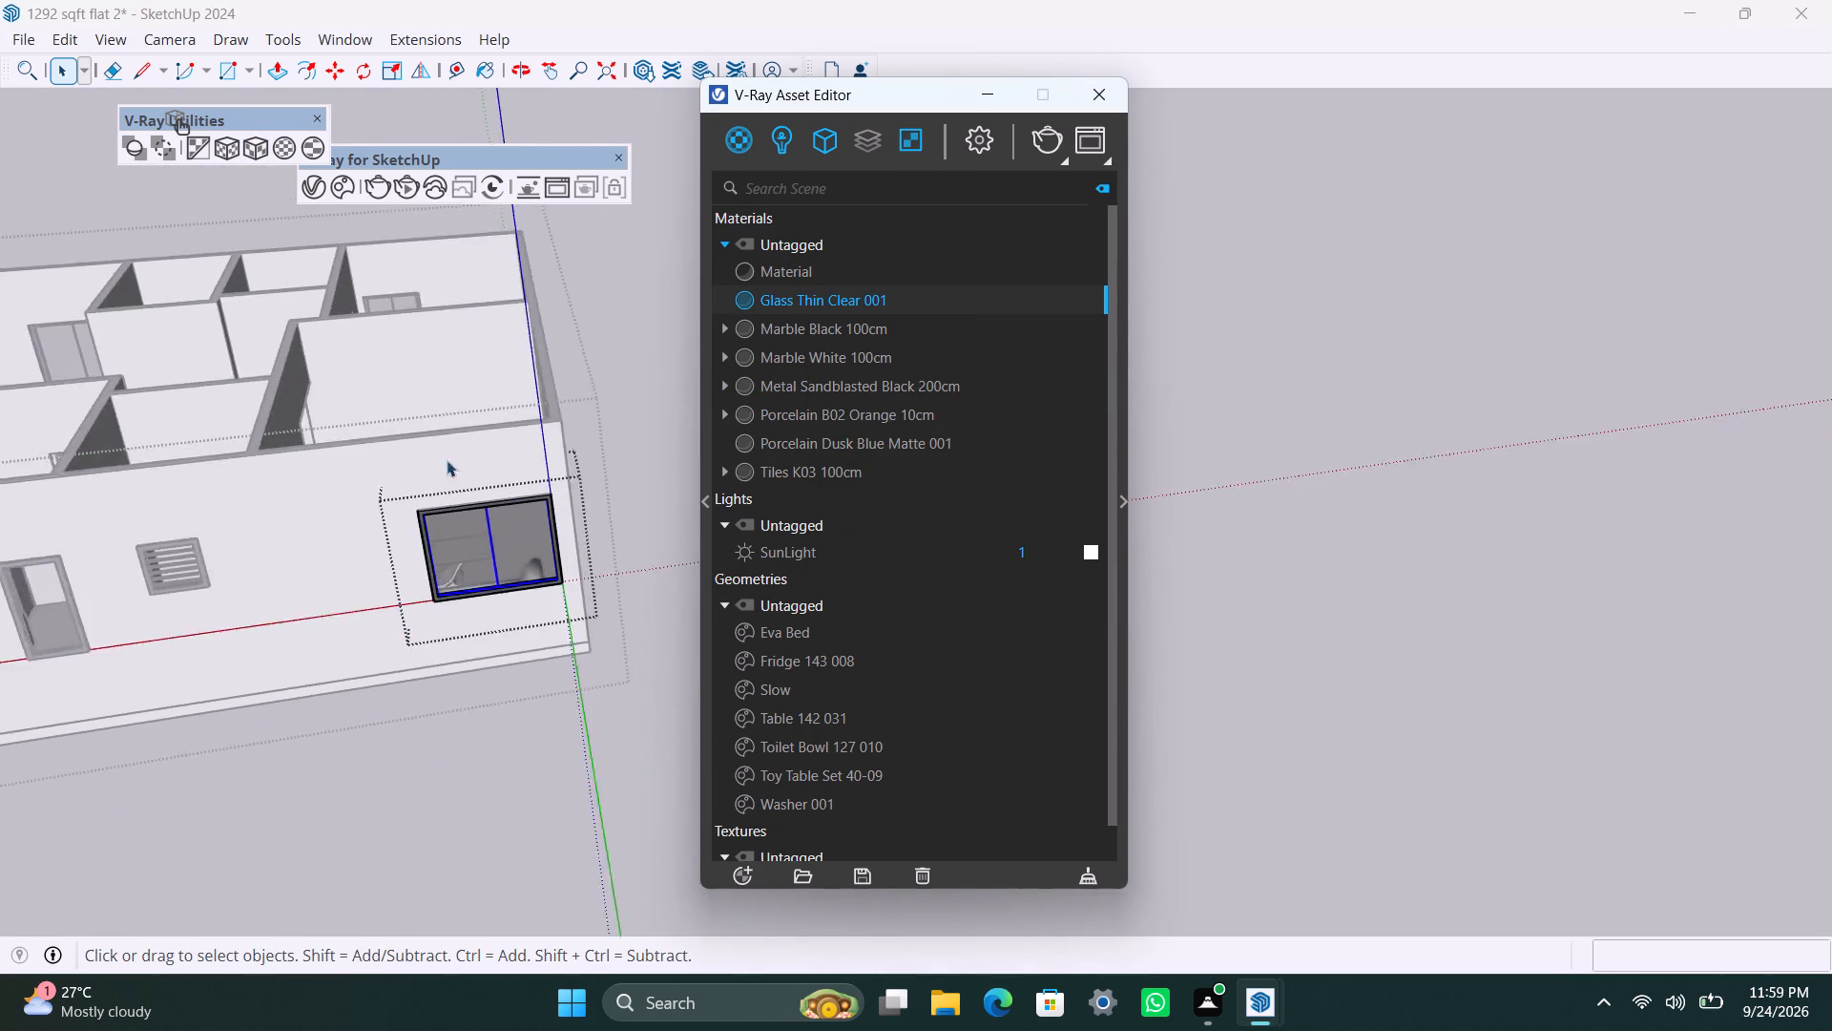
scroll(447, 460, down, 3)
click(464, 764)
click(442, 745)
Apply Metal Sandblasted Black 200cm with a bounding-box-fitted cubic texture projection to the frame of the exterior door in the adjacent wall.
scroll(526, 600, down, 4)
middle_drag(531, 598, 77, 671)
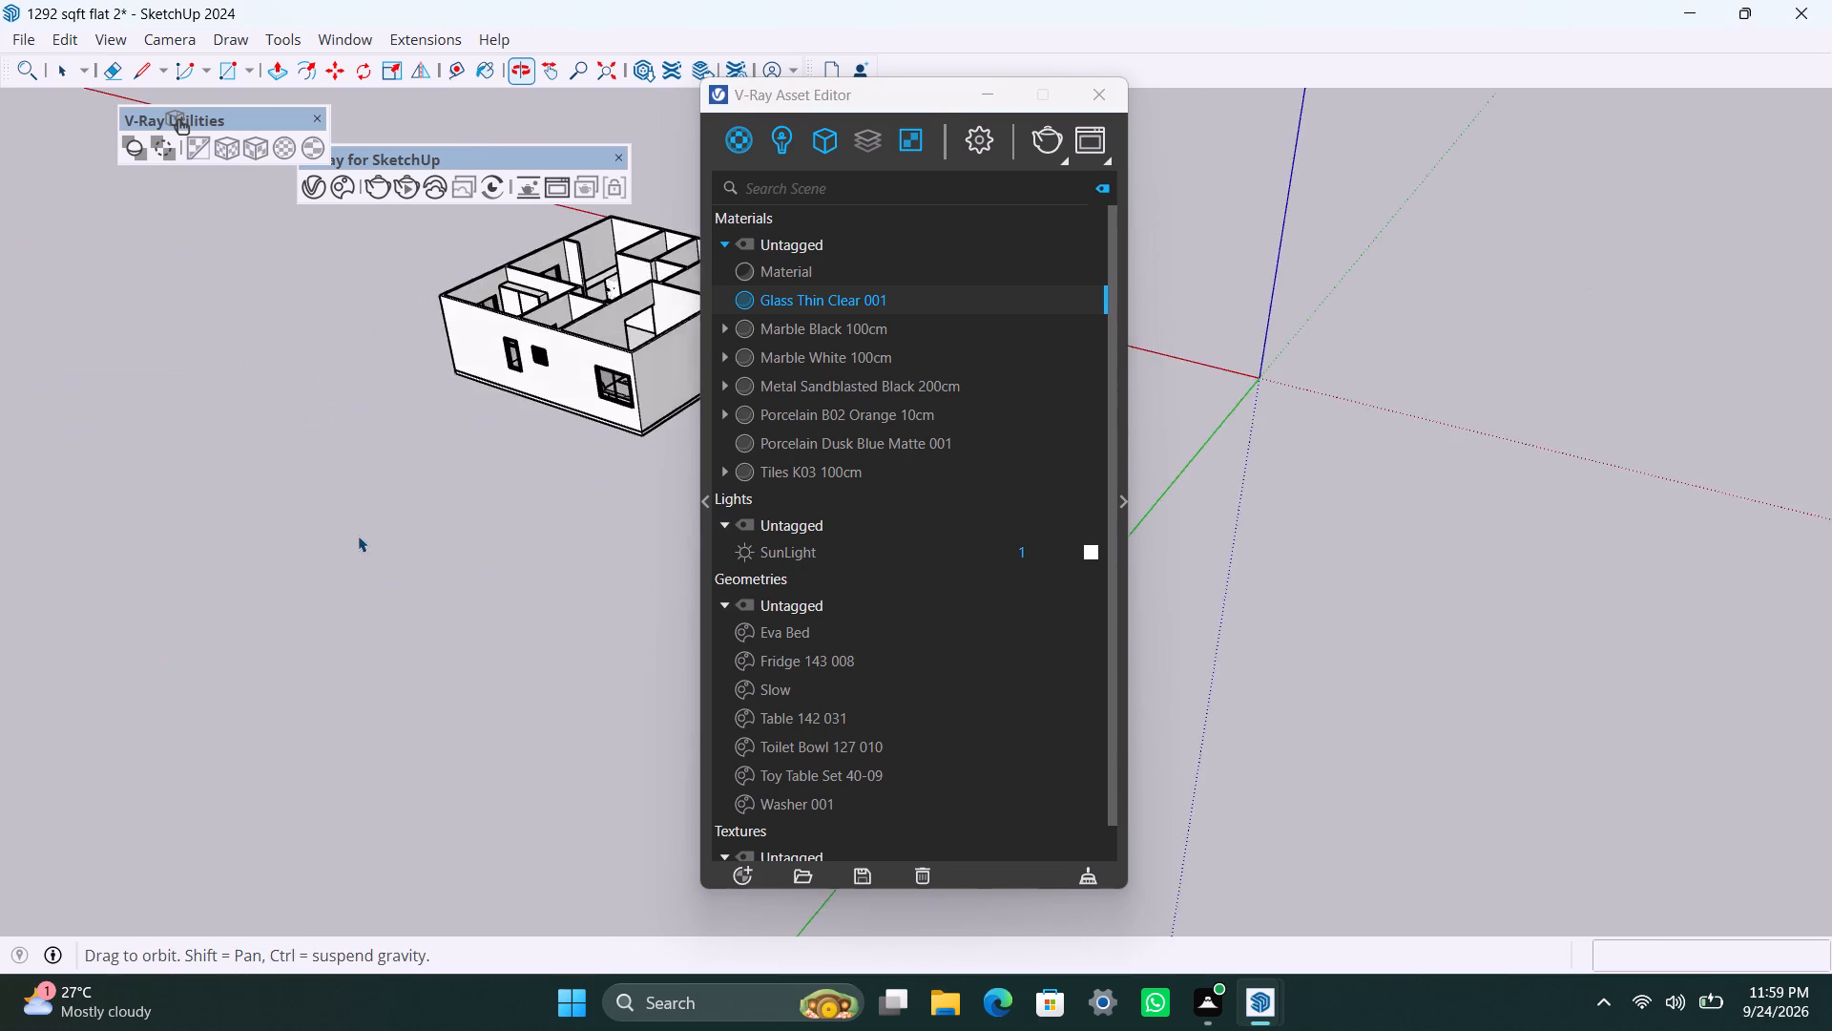
scroll(377, 539, down, 4)
shift+middle_drag(460, 615, 203, 769)
scroll(344, 572, up, 13)
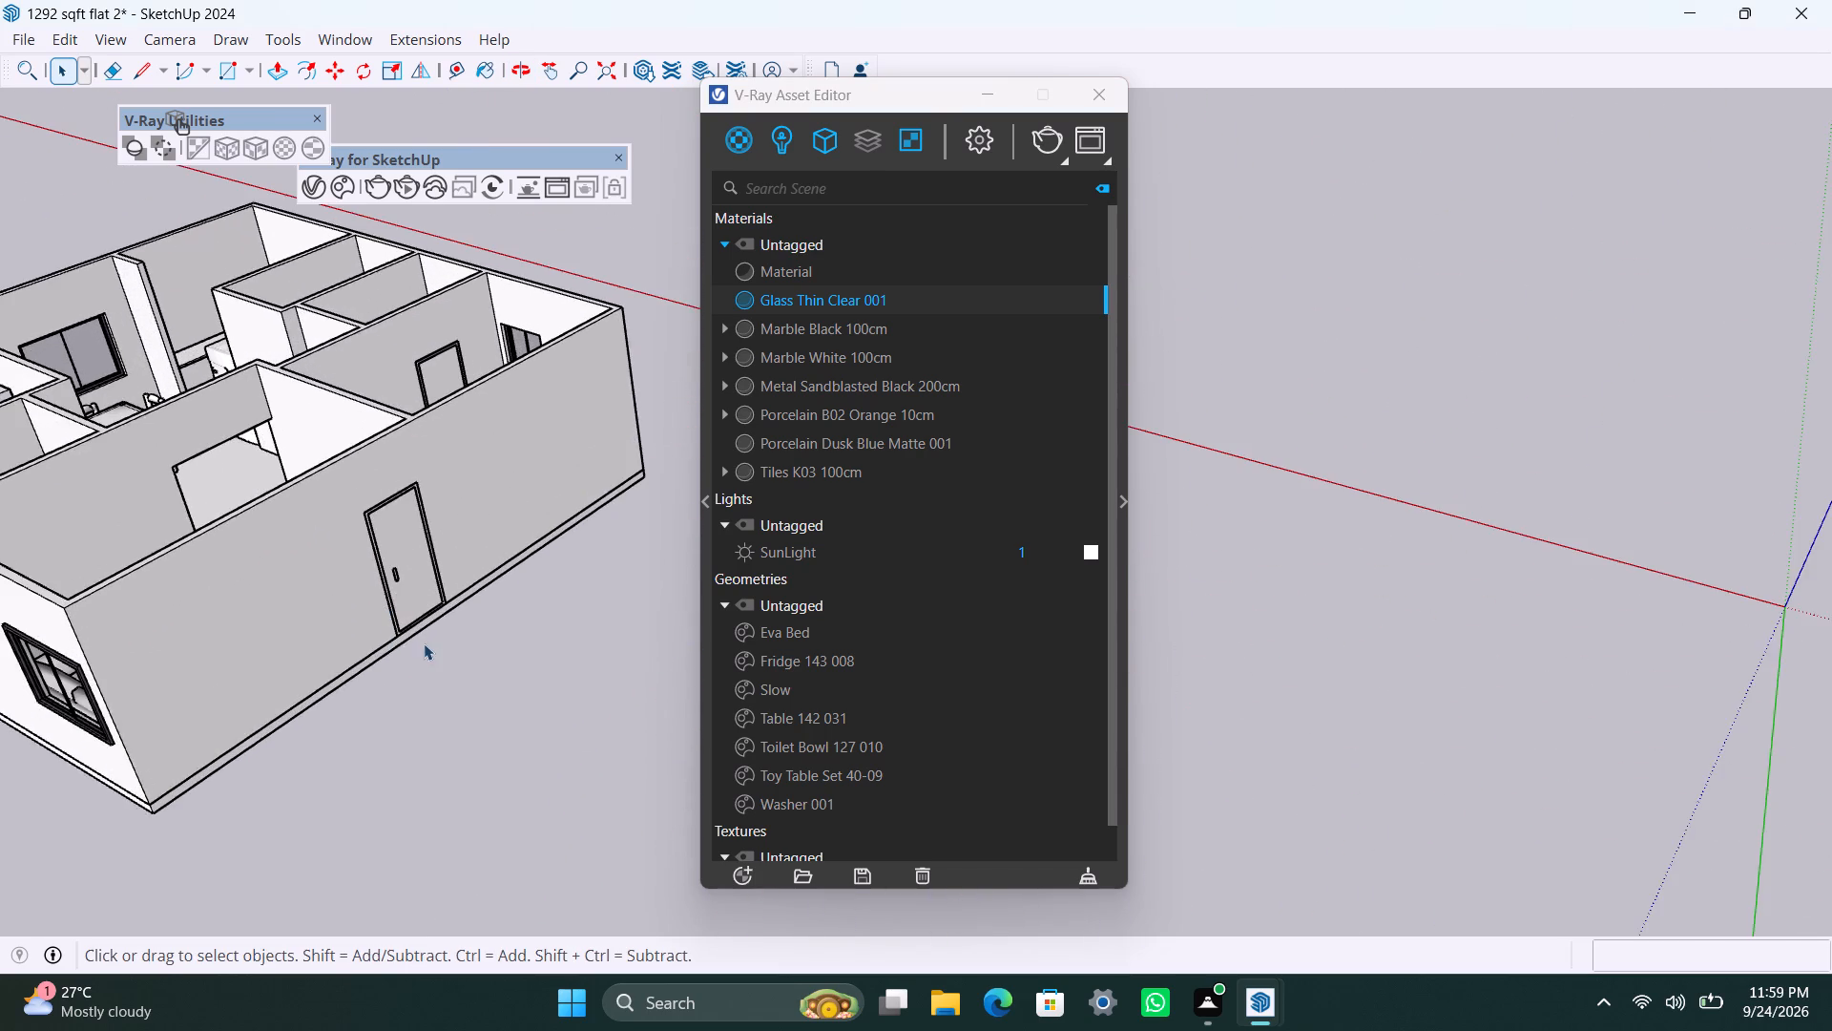
middle_drag(423, 643, 77, 560)
scroll(312, 496, up, 6)
shift+middle_drag(505, 467, 468, 620)
scroll(449, 609, up, 3)
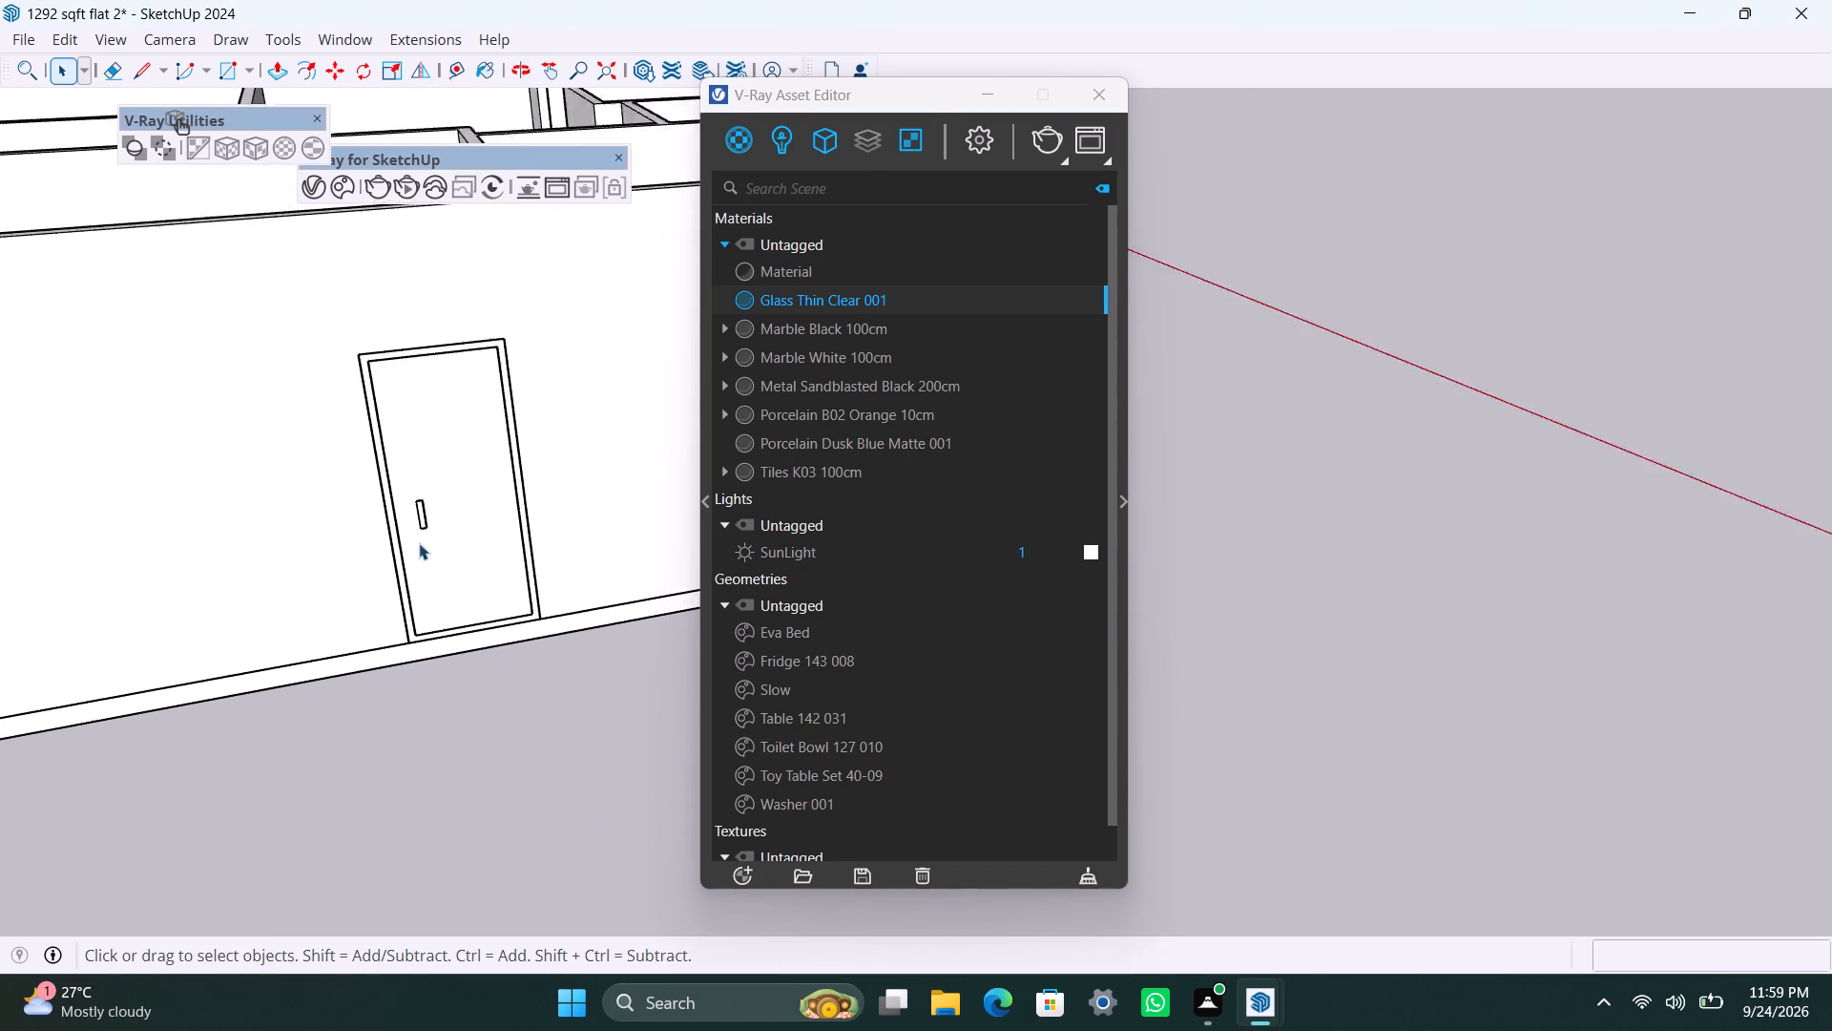
scroll(419, 543, up, 9)
triple_click(379, 425)
double_click(382, 425)
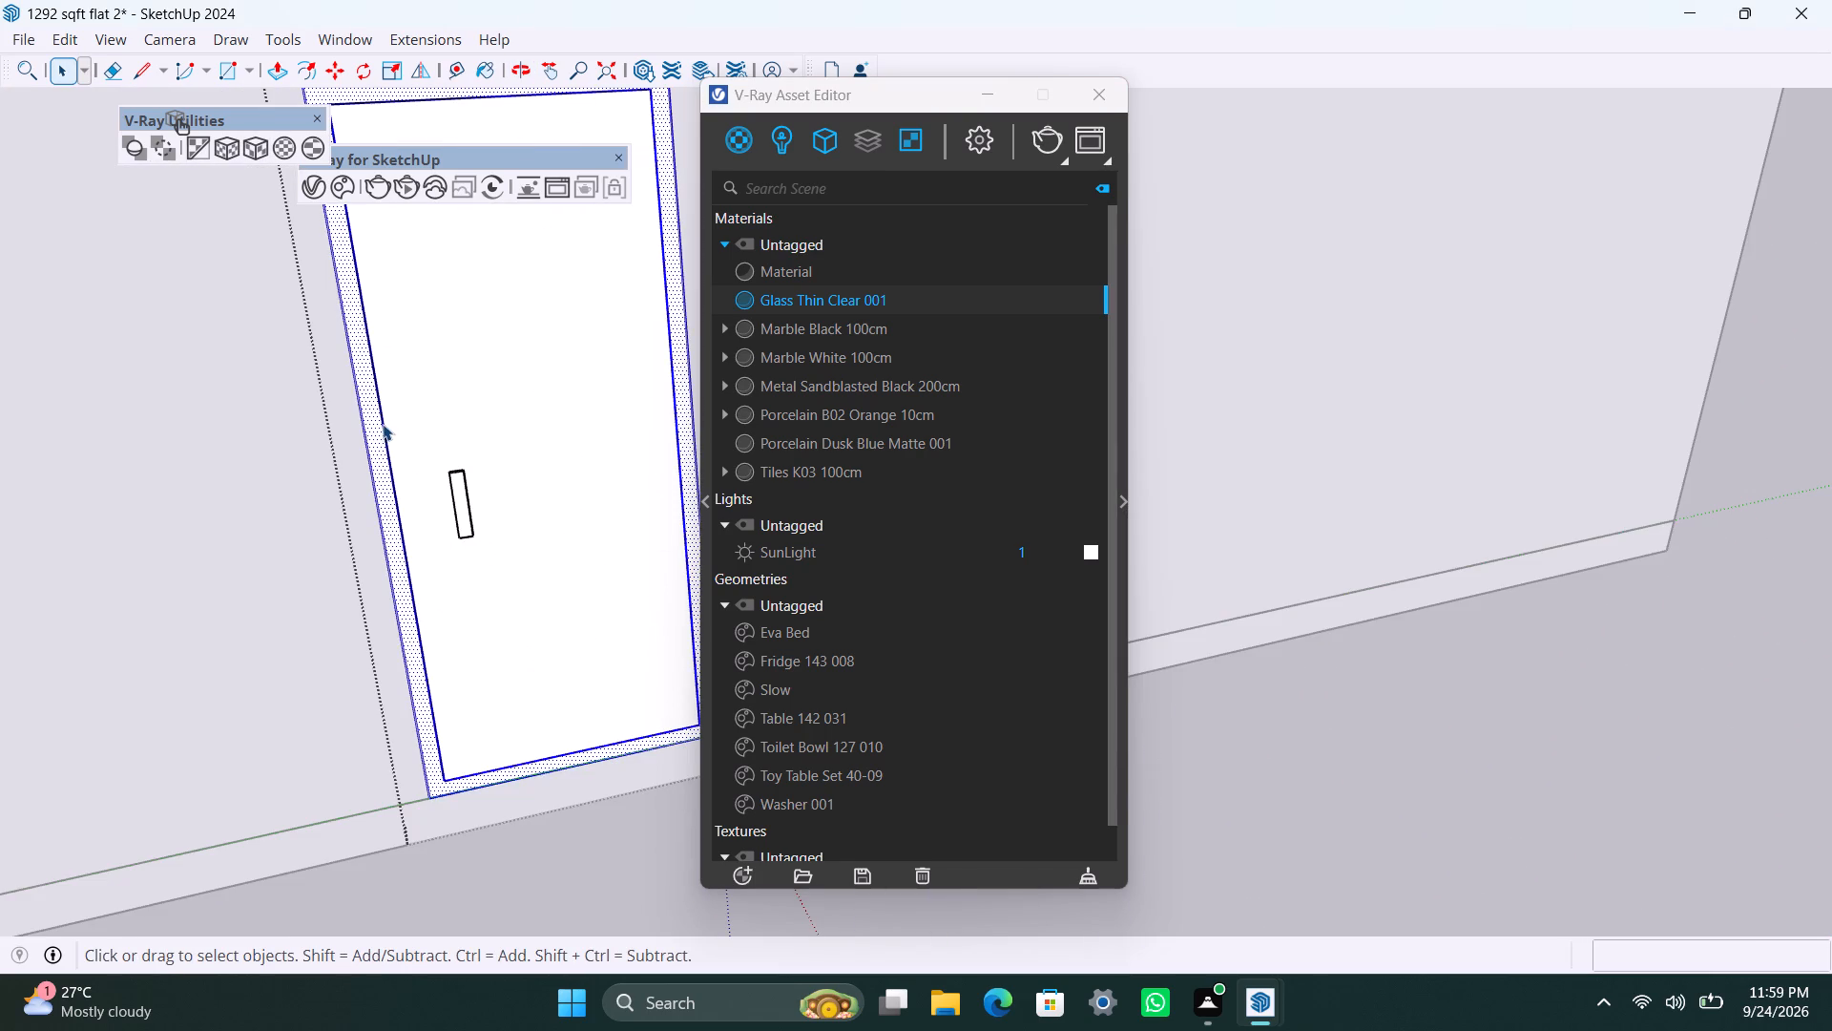
click(816, 385)
right_click(817, 384)
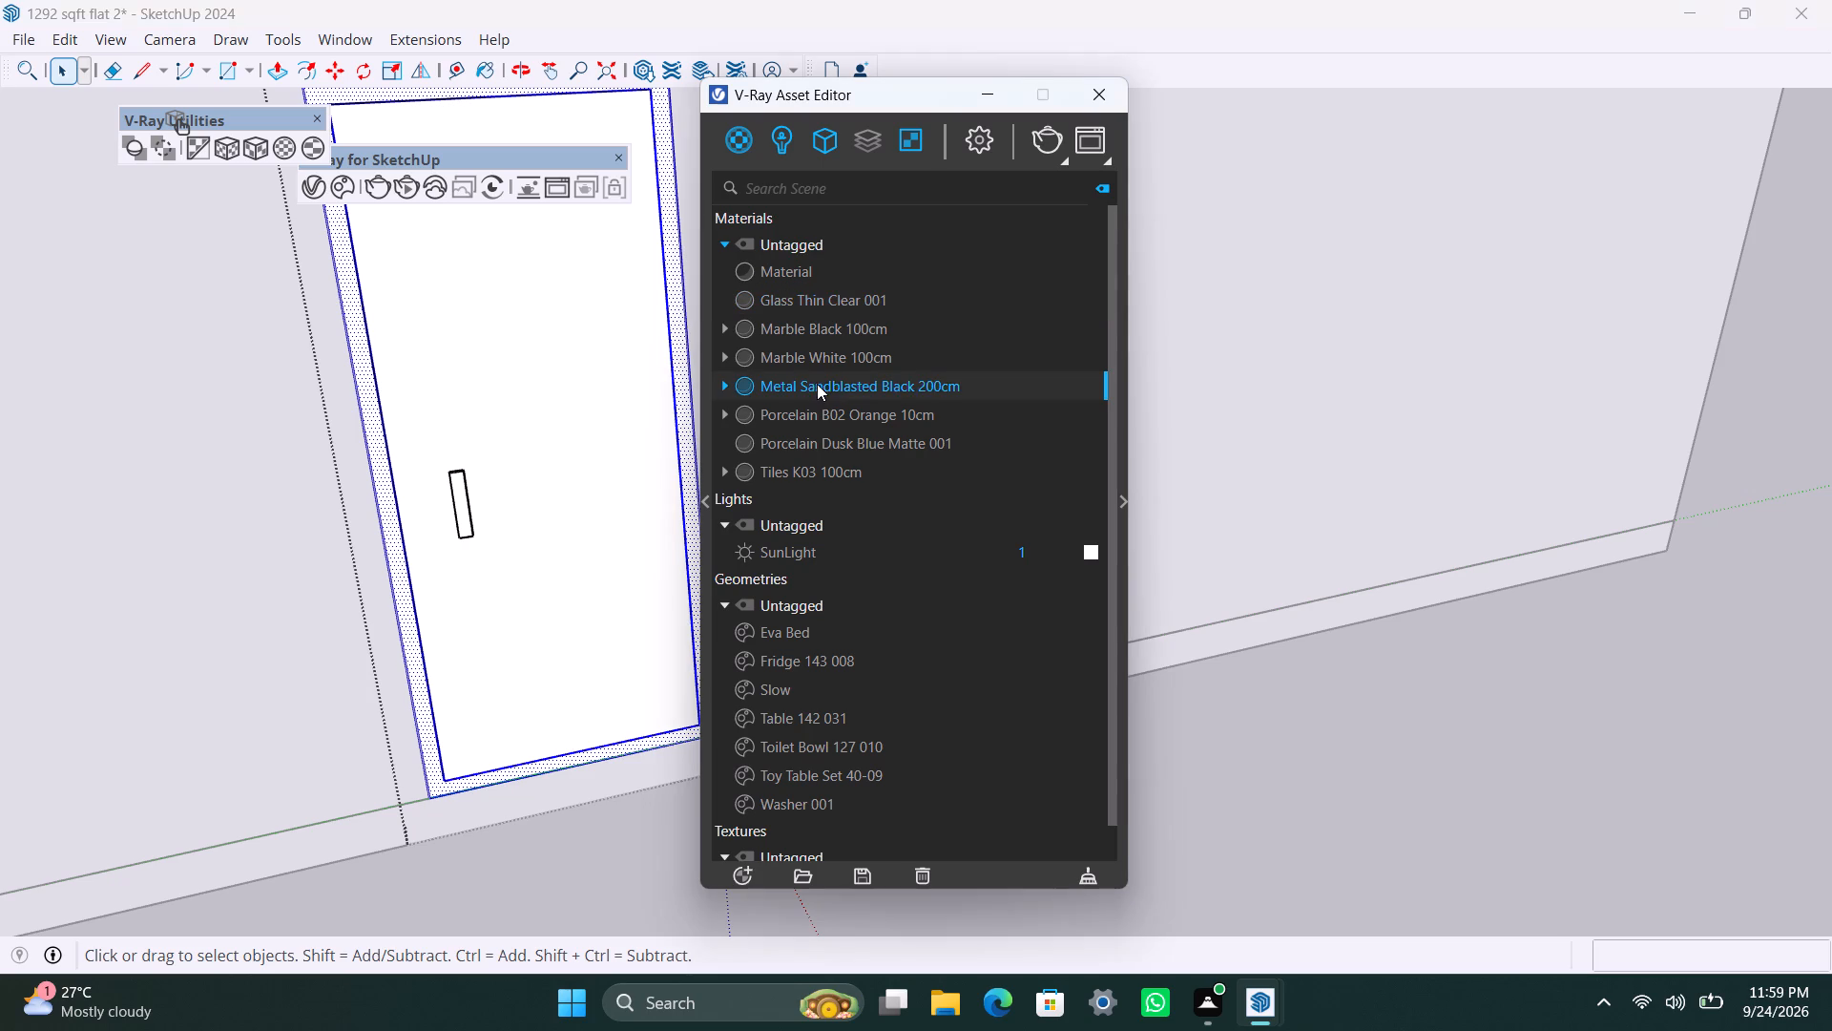
click(859, 419)
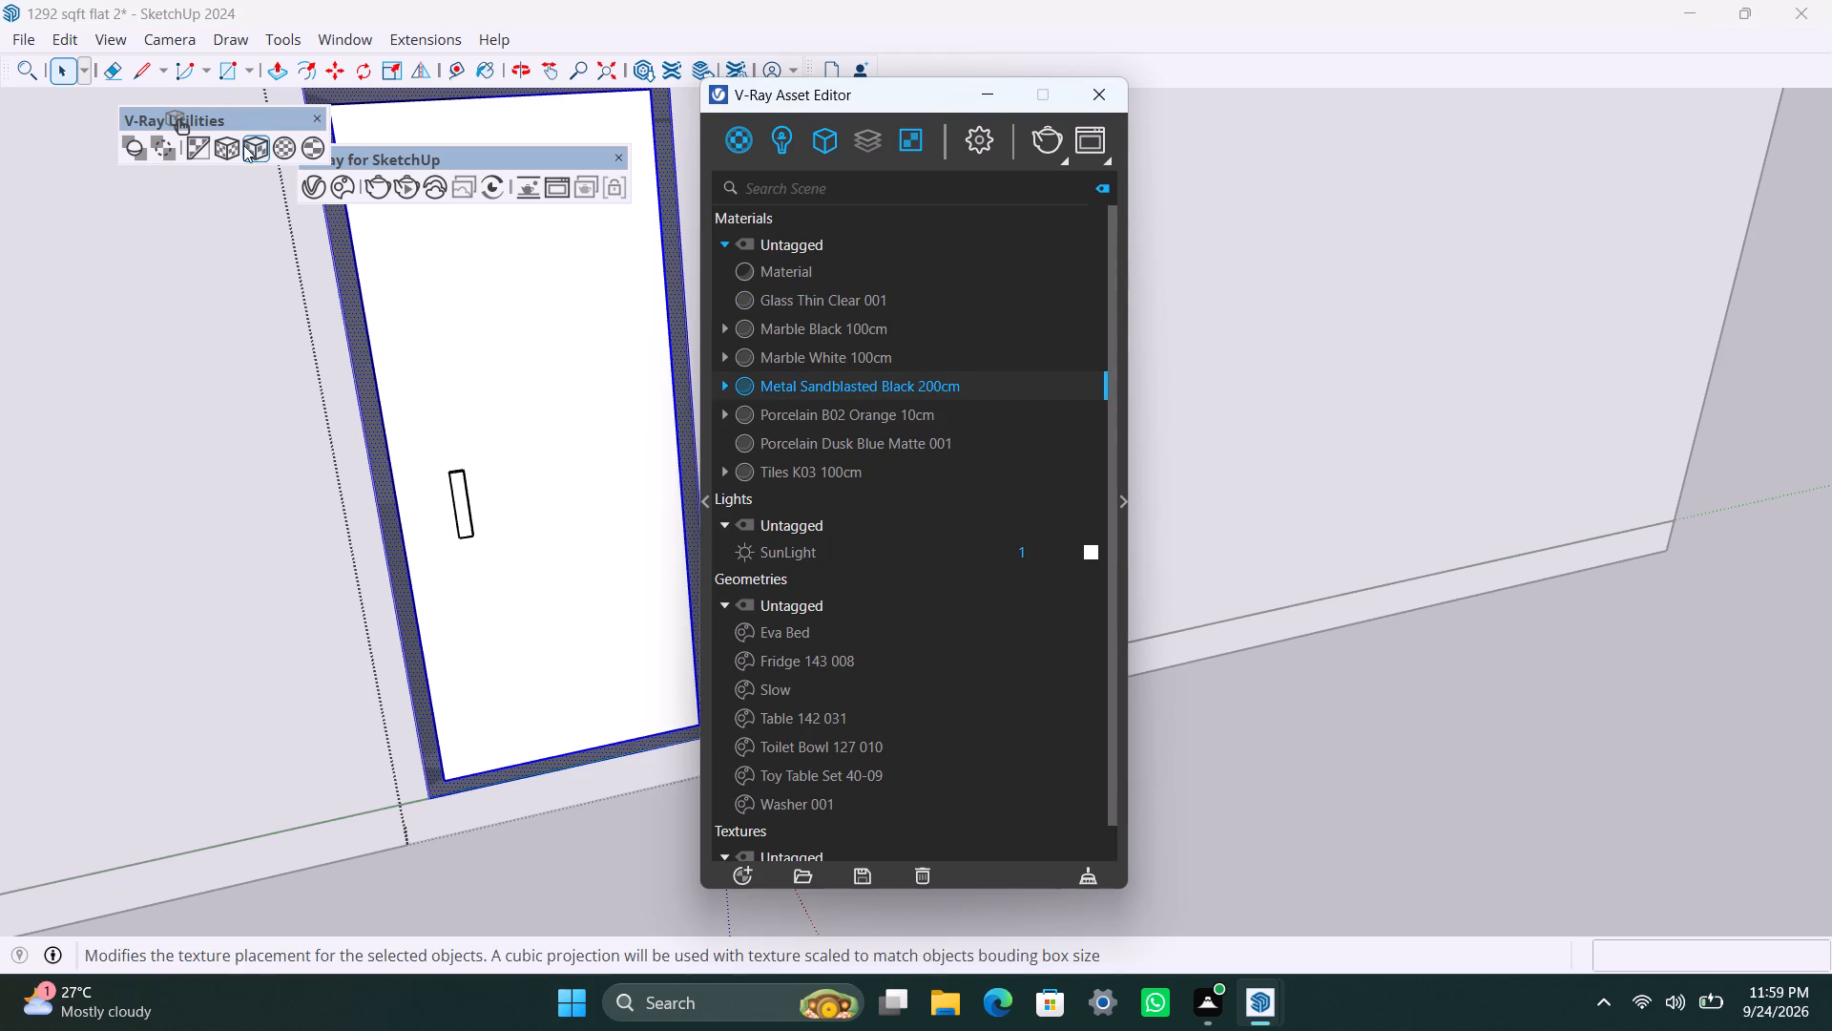
click(244, 146)
Import Oak Square Panels Rinascimento 240cm from the Cosmos Wood flooring materials and apply it to the exterior door's leaf.
triple_click(481, 459)
double_click(483, 457)
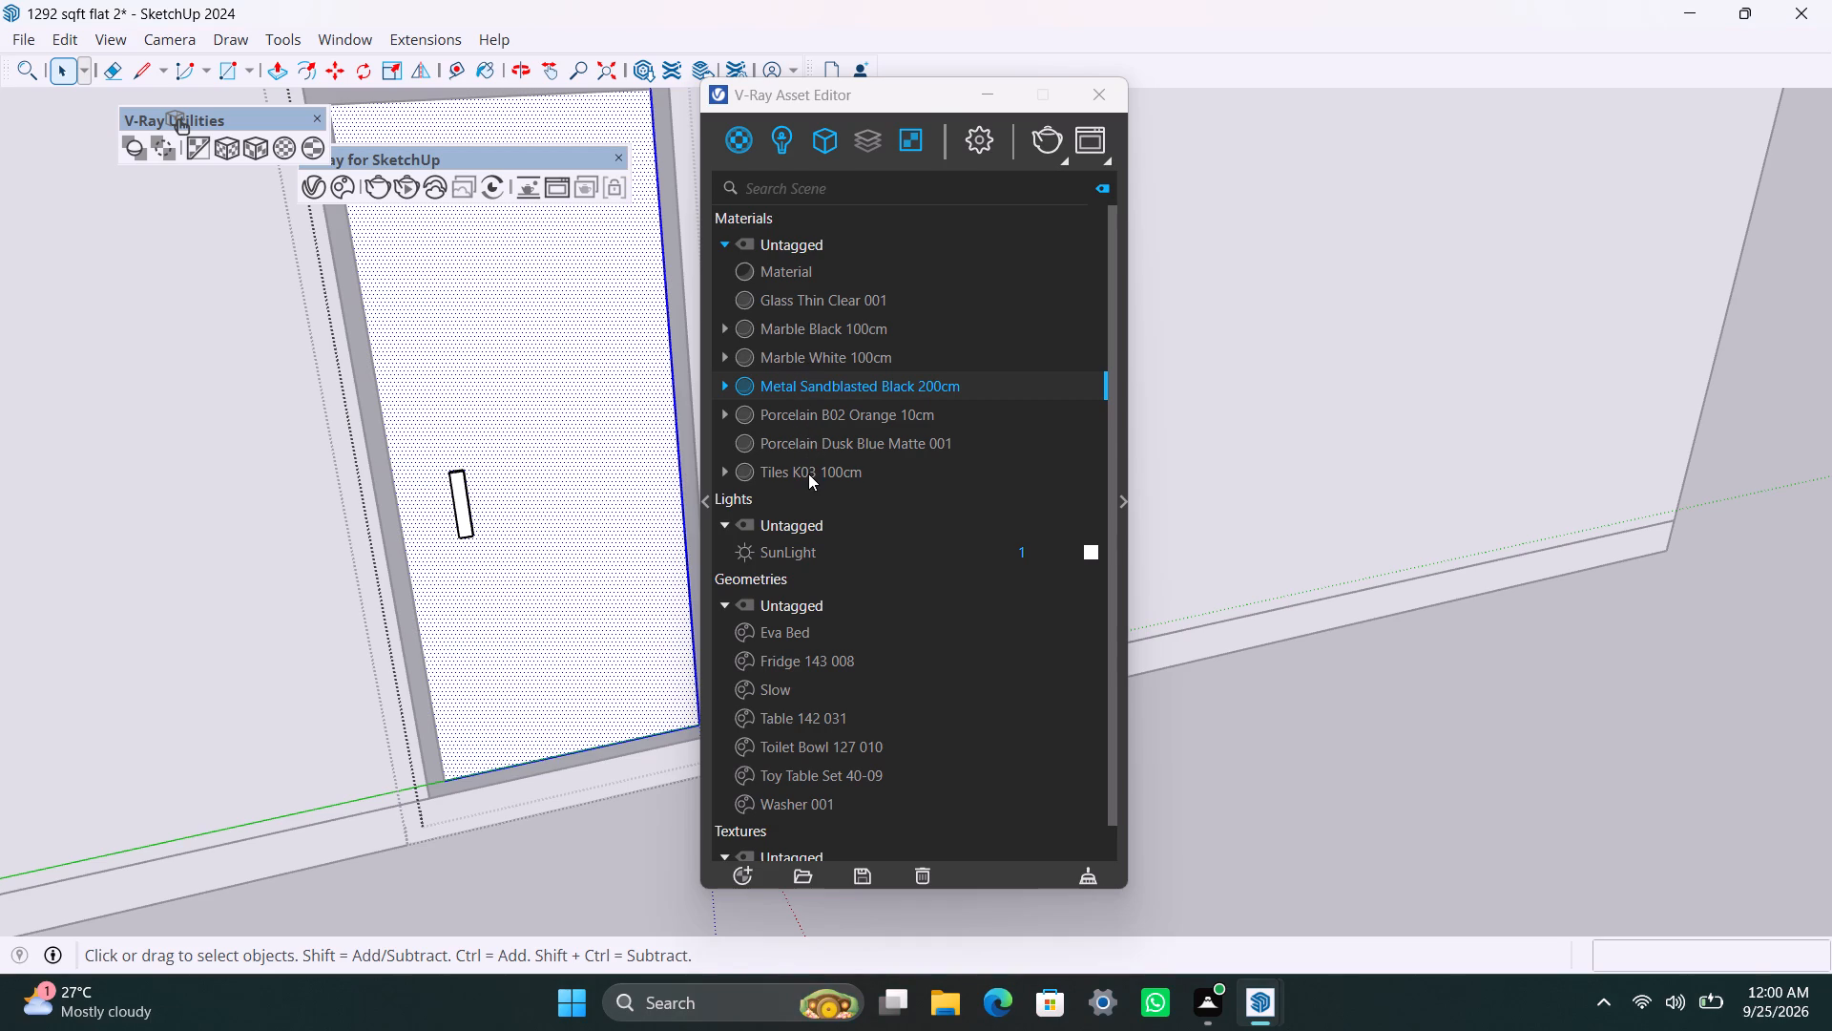
click(351, 179)
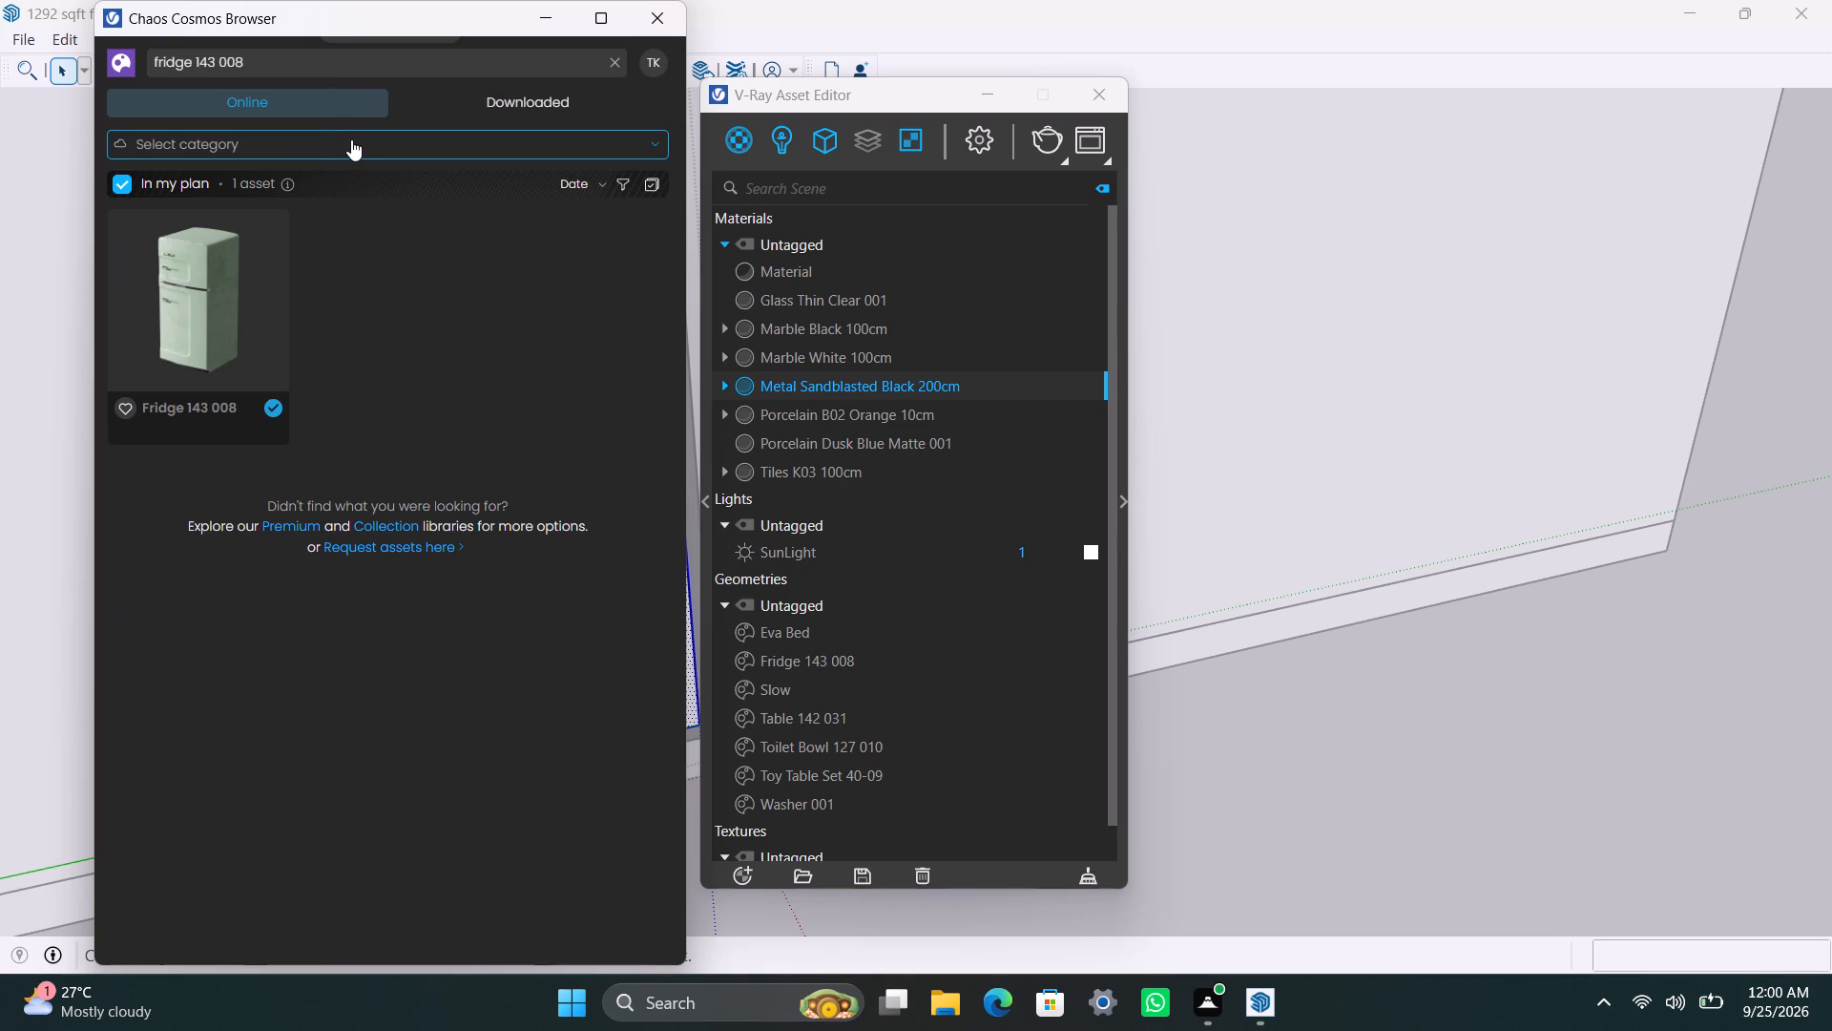
click(352, 139)
click(250, 217)
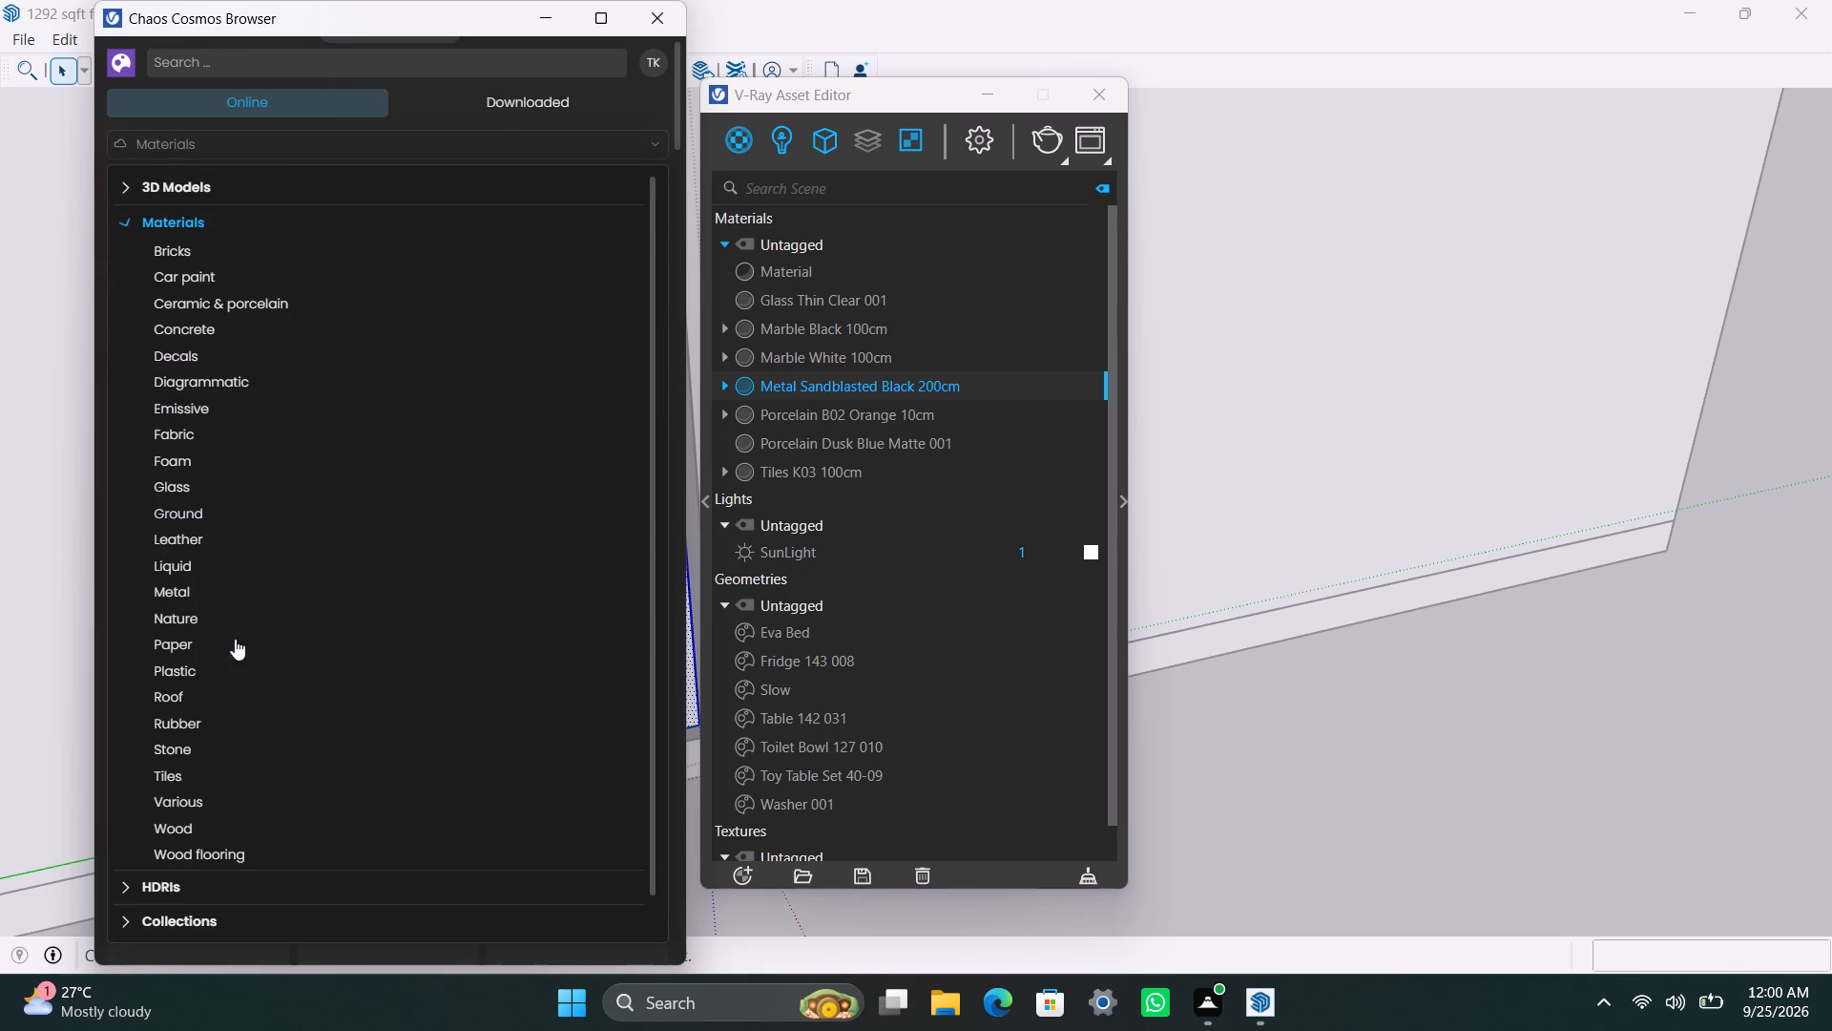
click(189, 844)
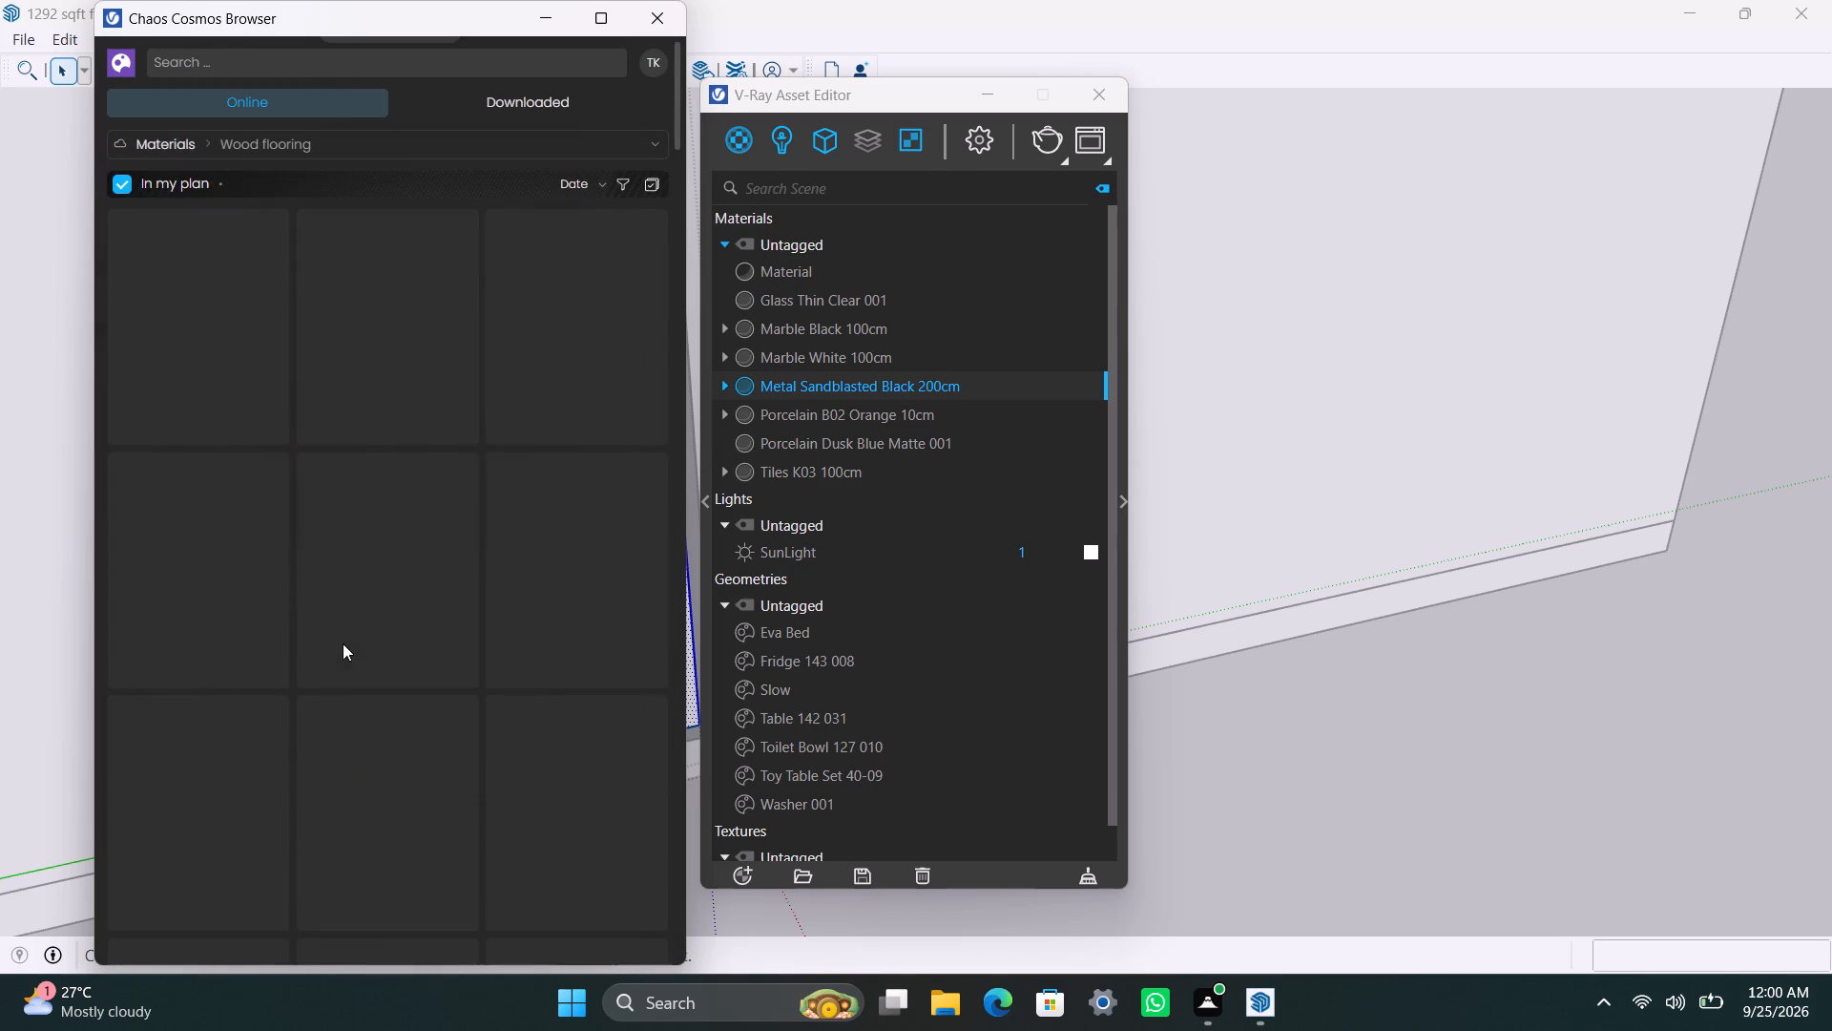
click(584, 302)
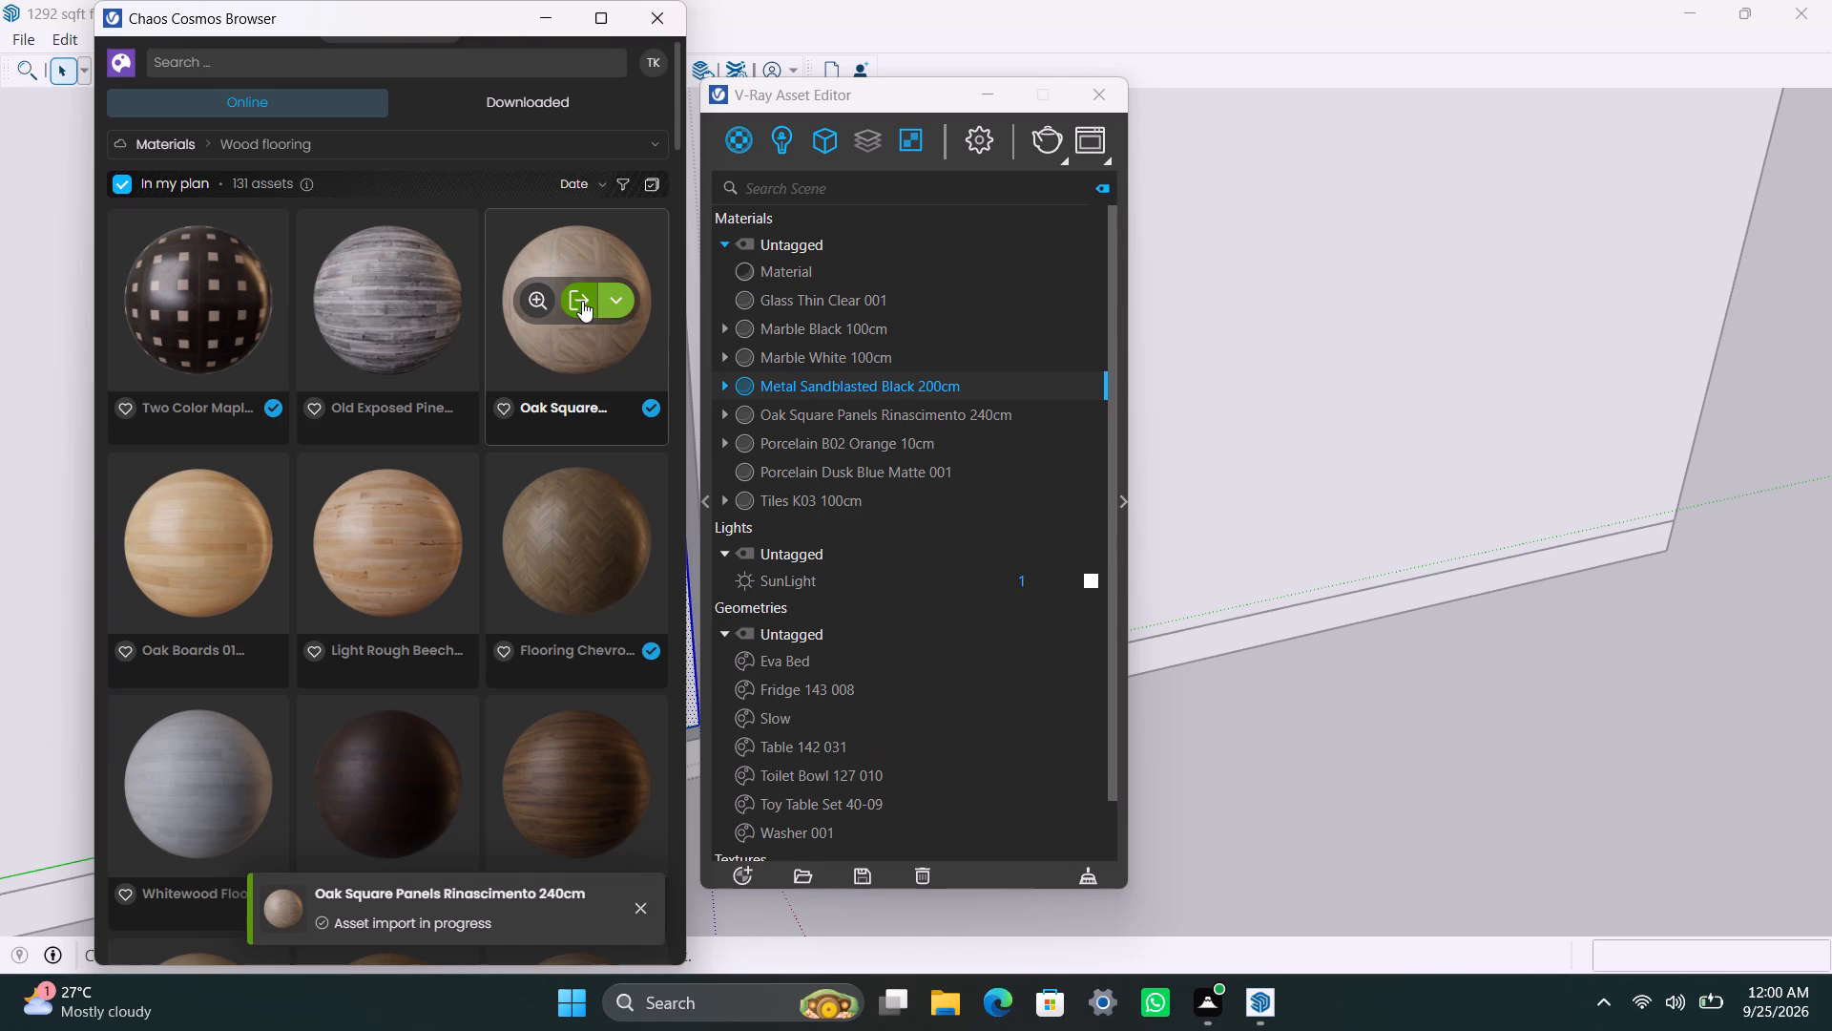
click(556, 3)
click(841, 419)
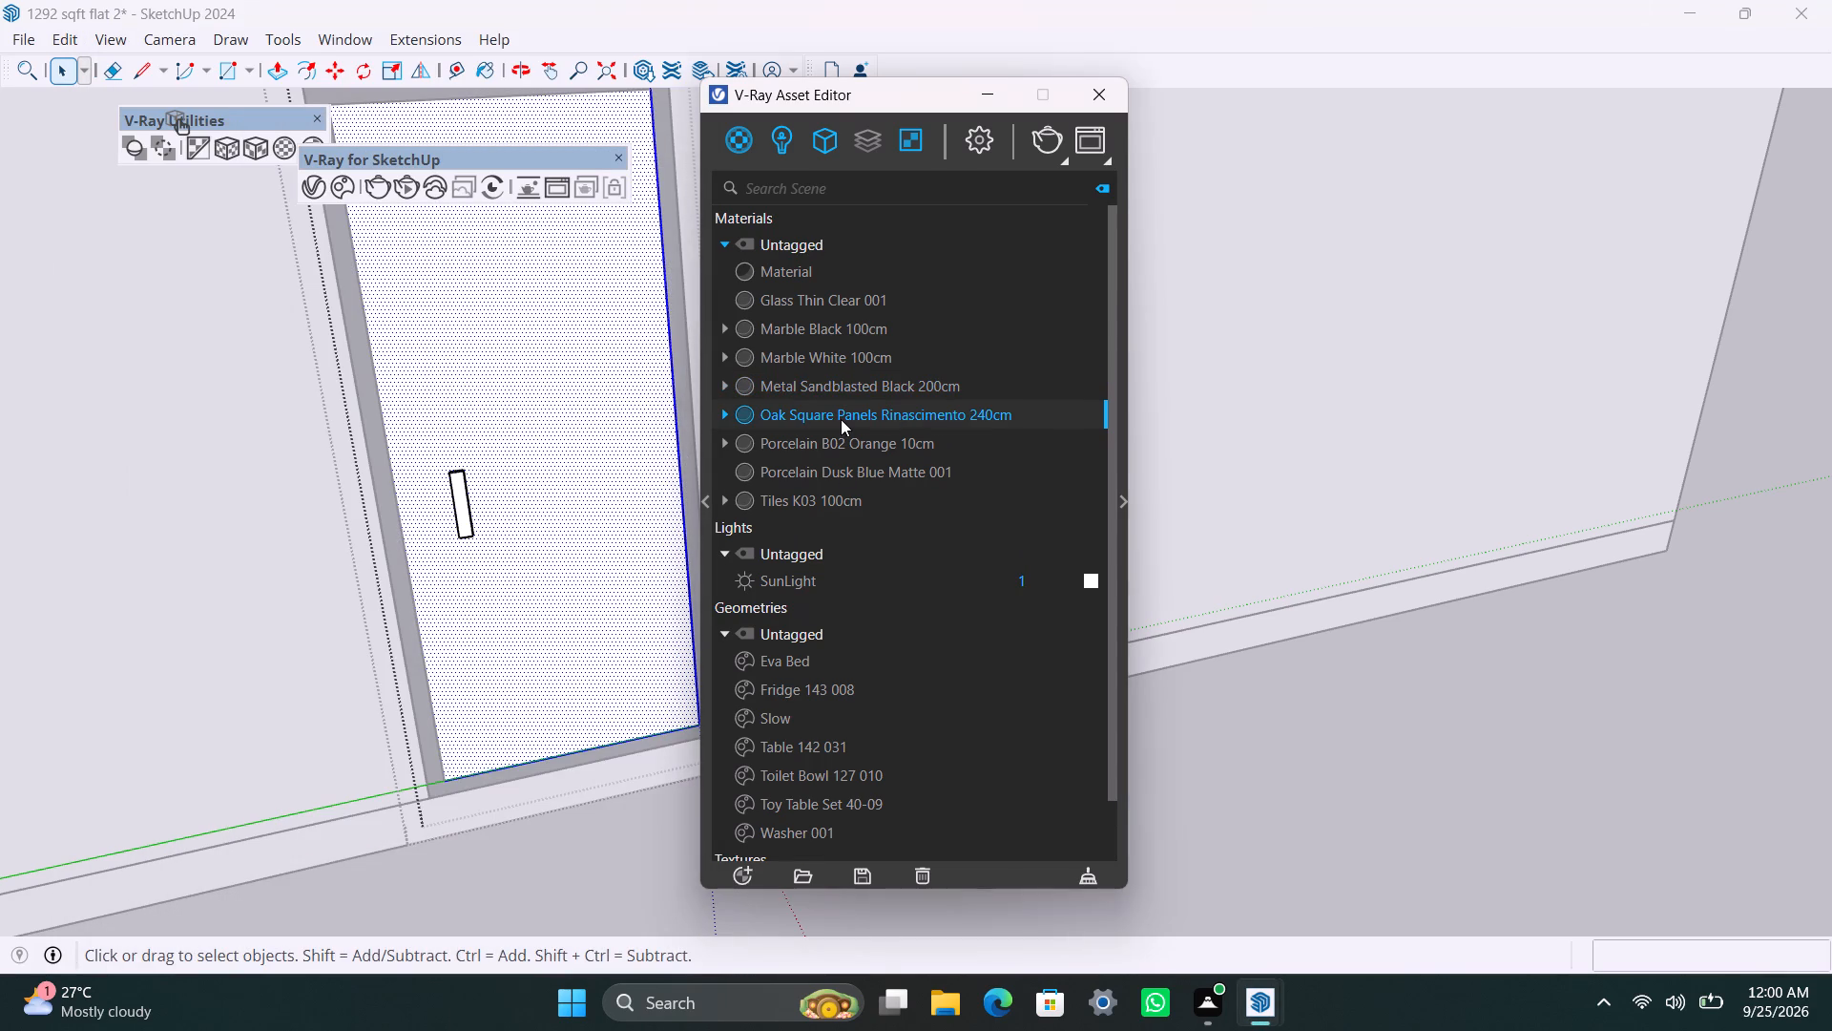
right_click(840, 417)
click(854, 463)
click(524, 871)
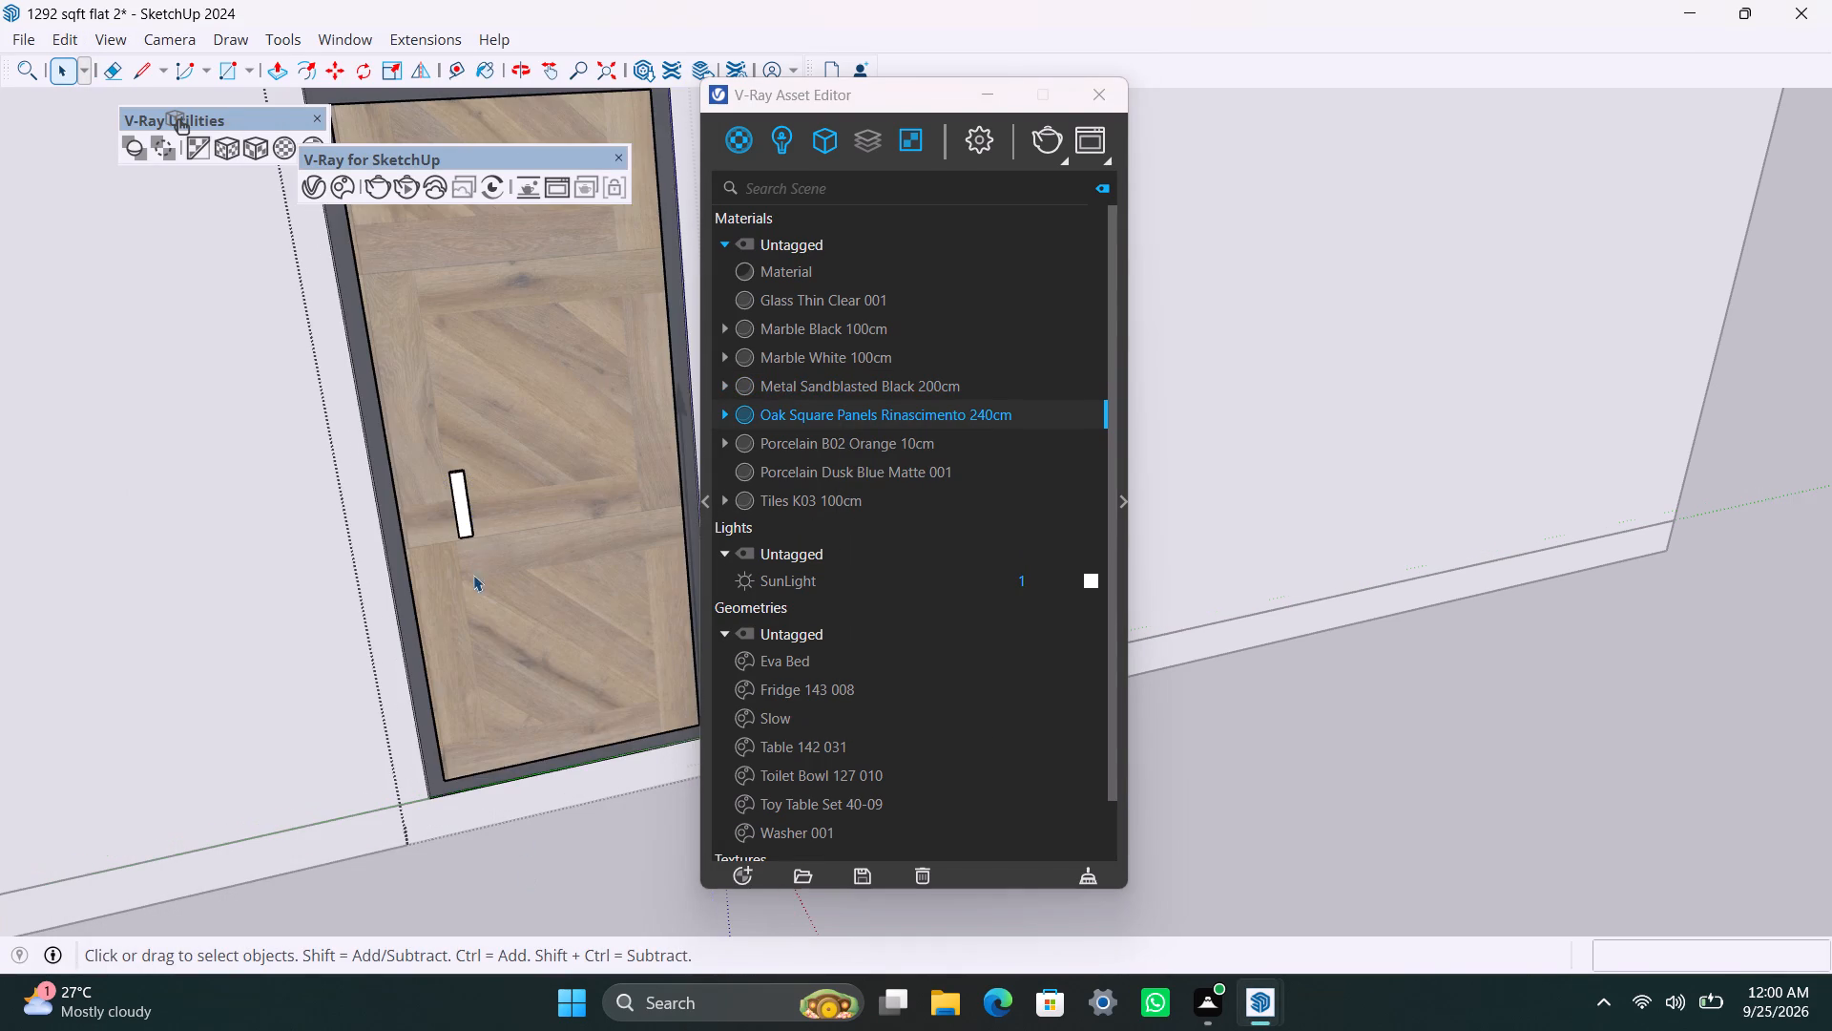
Apply Metal Sandblasted Black 200cm to the exterior door's handle and leave the door group.
triple_click(463, 513)
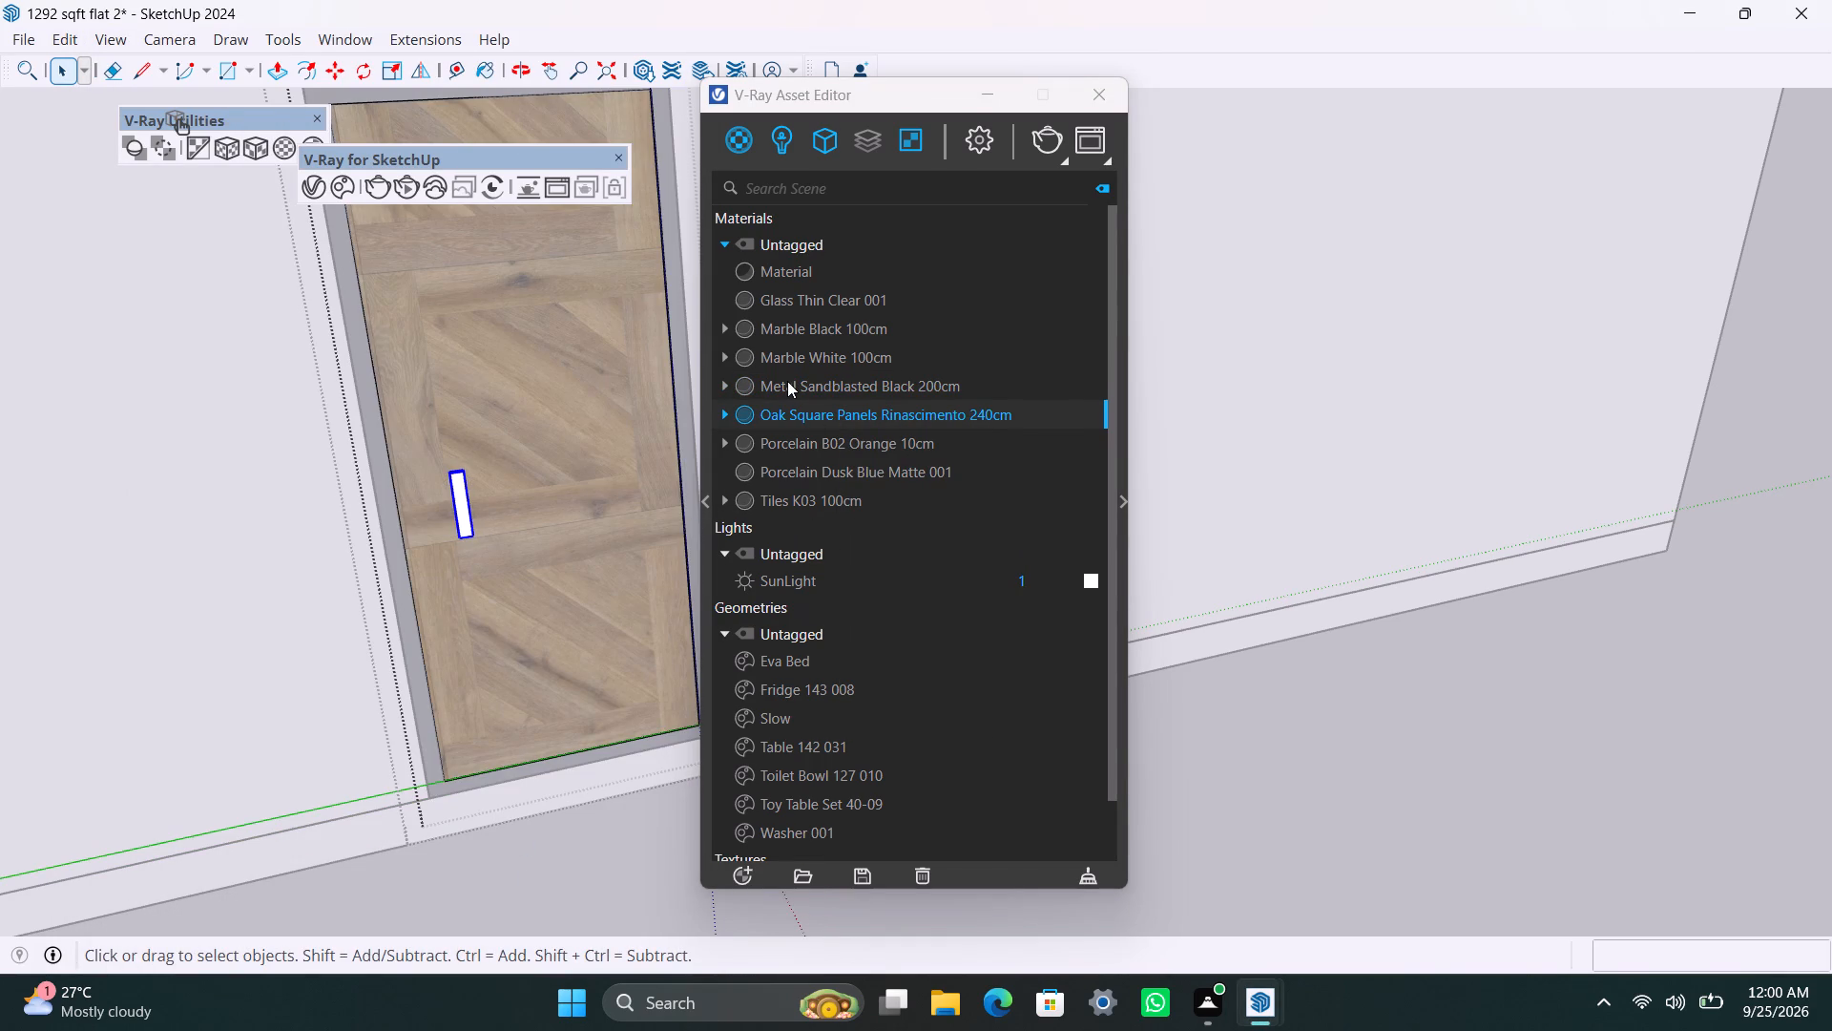
click(787, 381)
right_click(787, 381)
click(815, 419)
scroll(559, 792, down, 7)
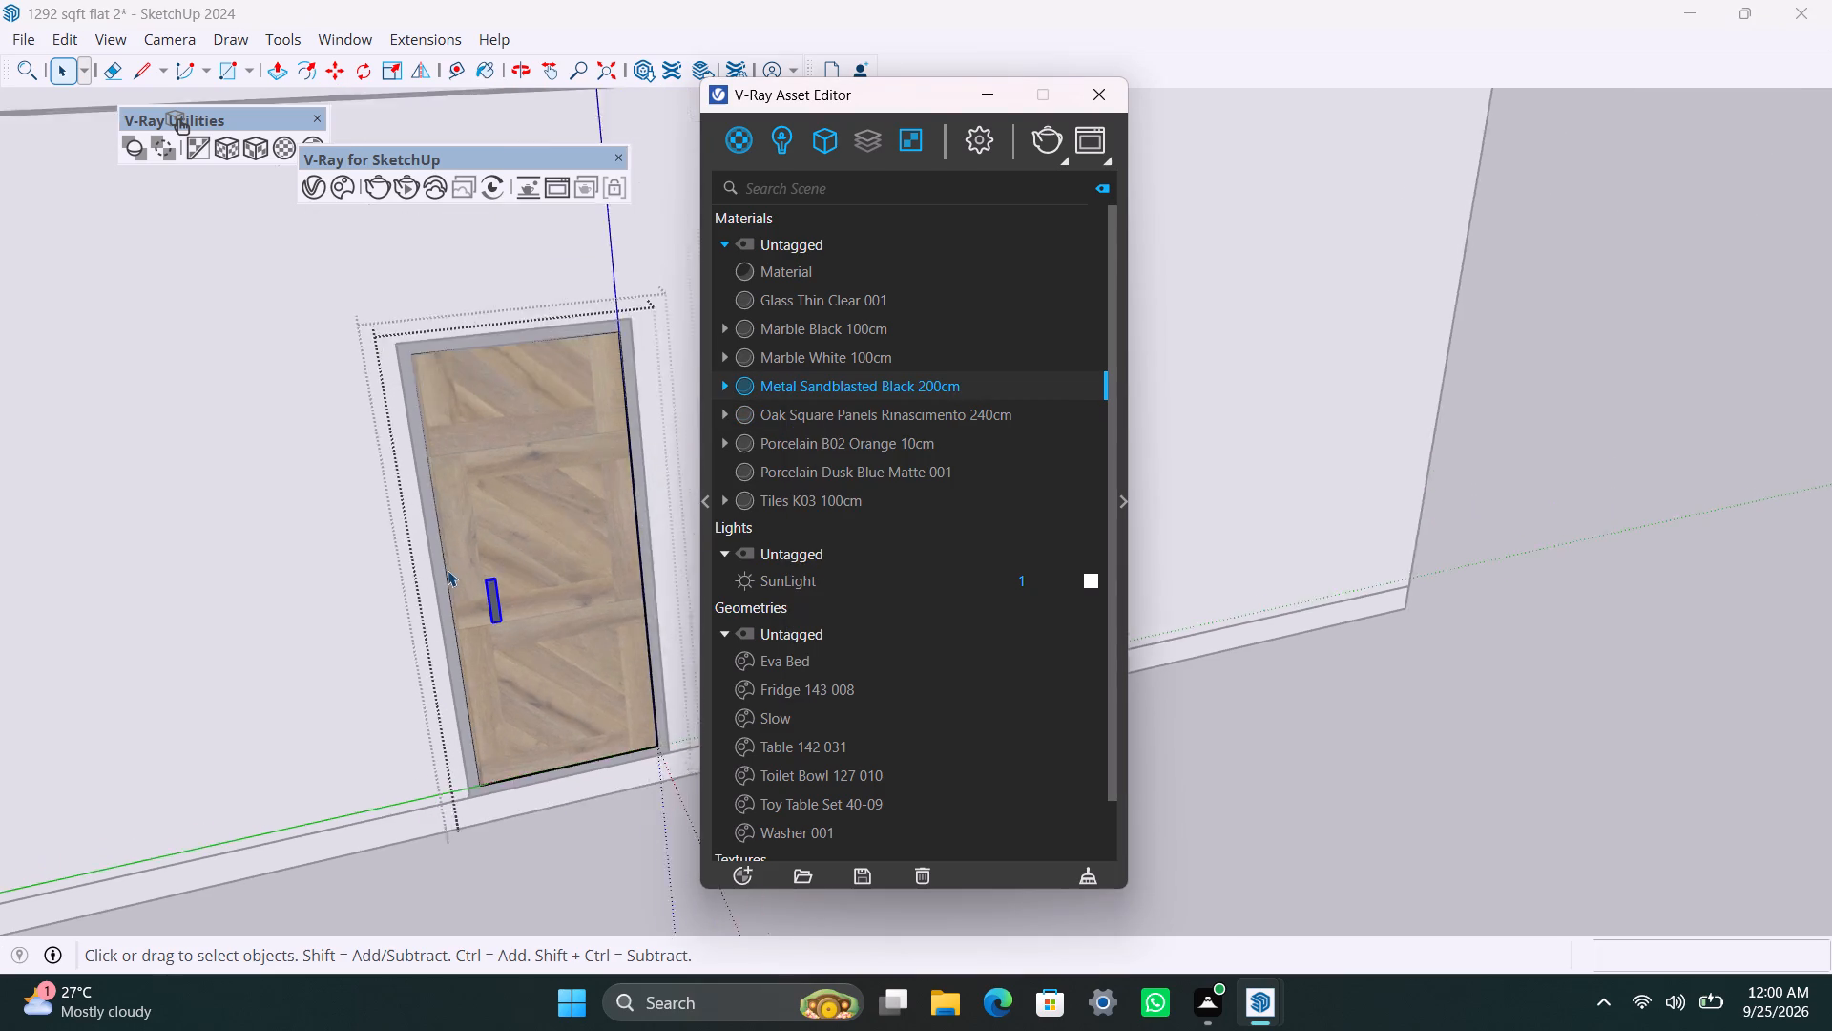
scroll(448, 570, down, 14)
click(466, 725)
scroll(571, 402, down, 5)
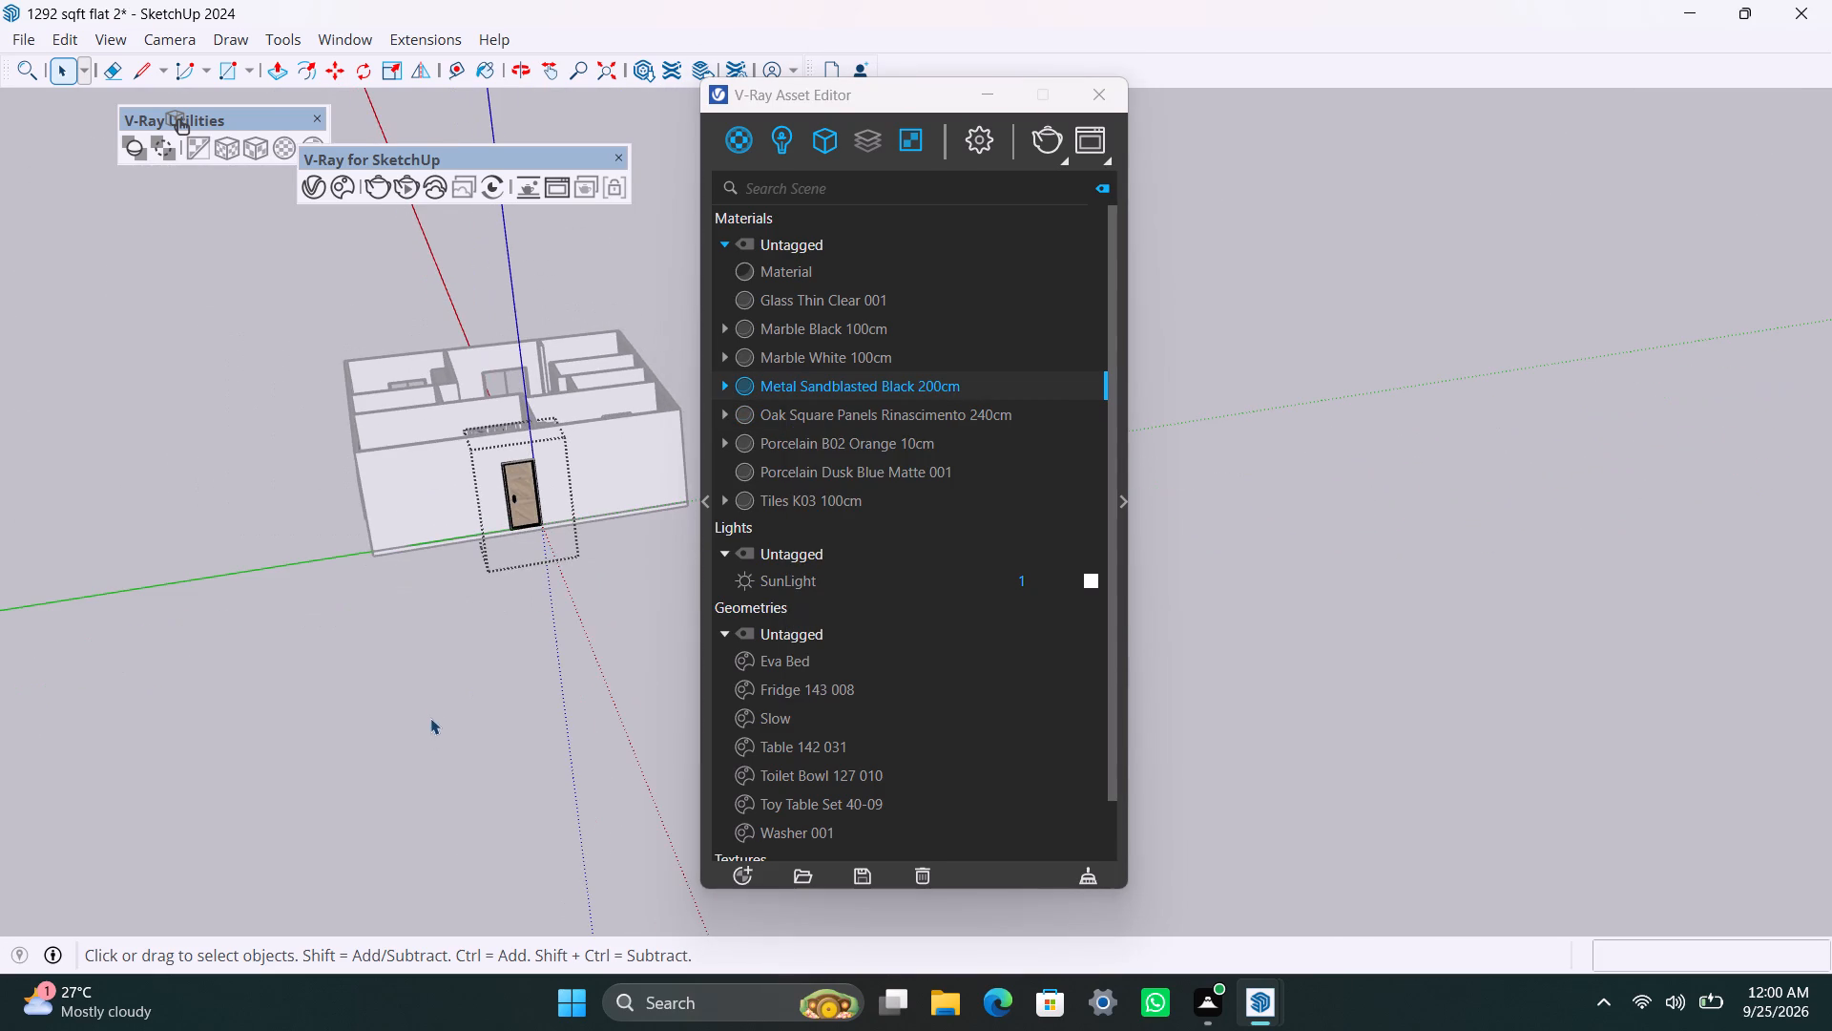
click(430, 718)
Apply Metal Sandblasted Black 200cm to the frame of the interior door beside the bed, in the bedroom next to the entrance room.
scroll(454, 500, up, 4)
middle_drag(504, 489, 386, 938)
scroll(510, 524, up, 2)
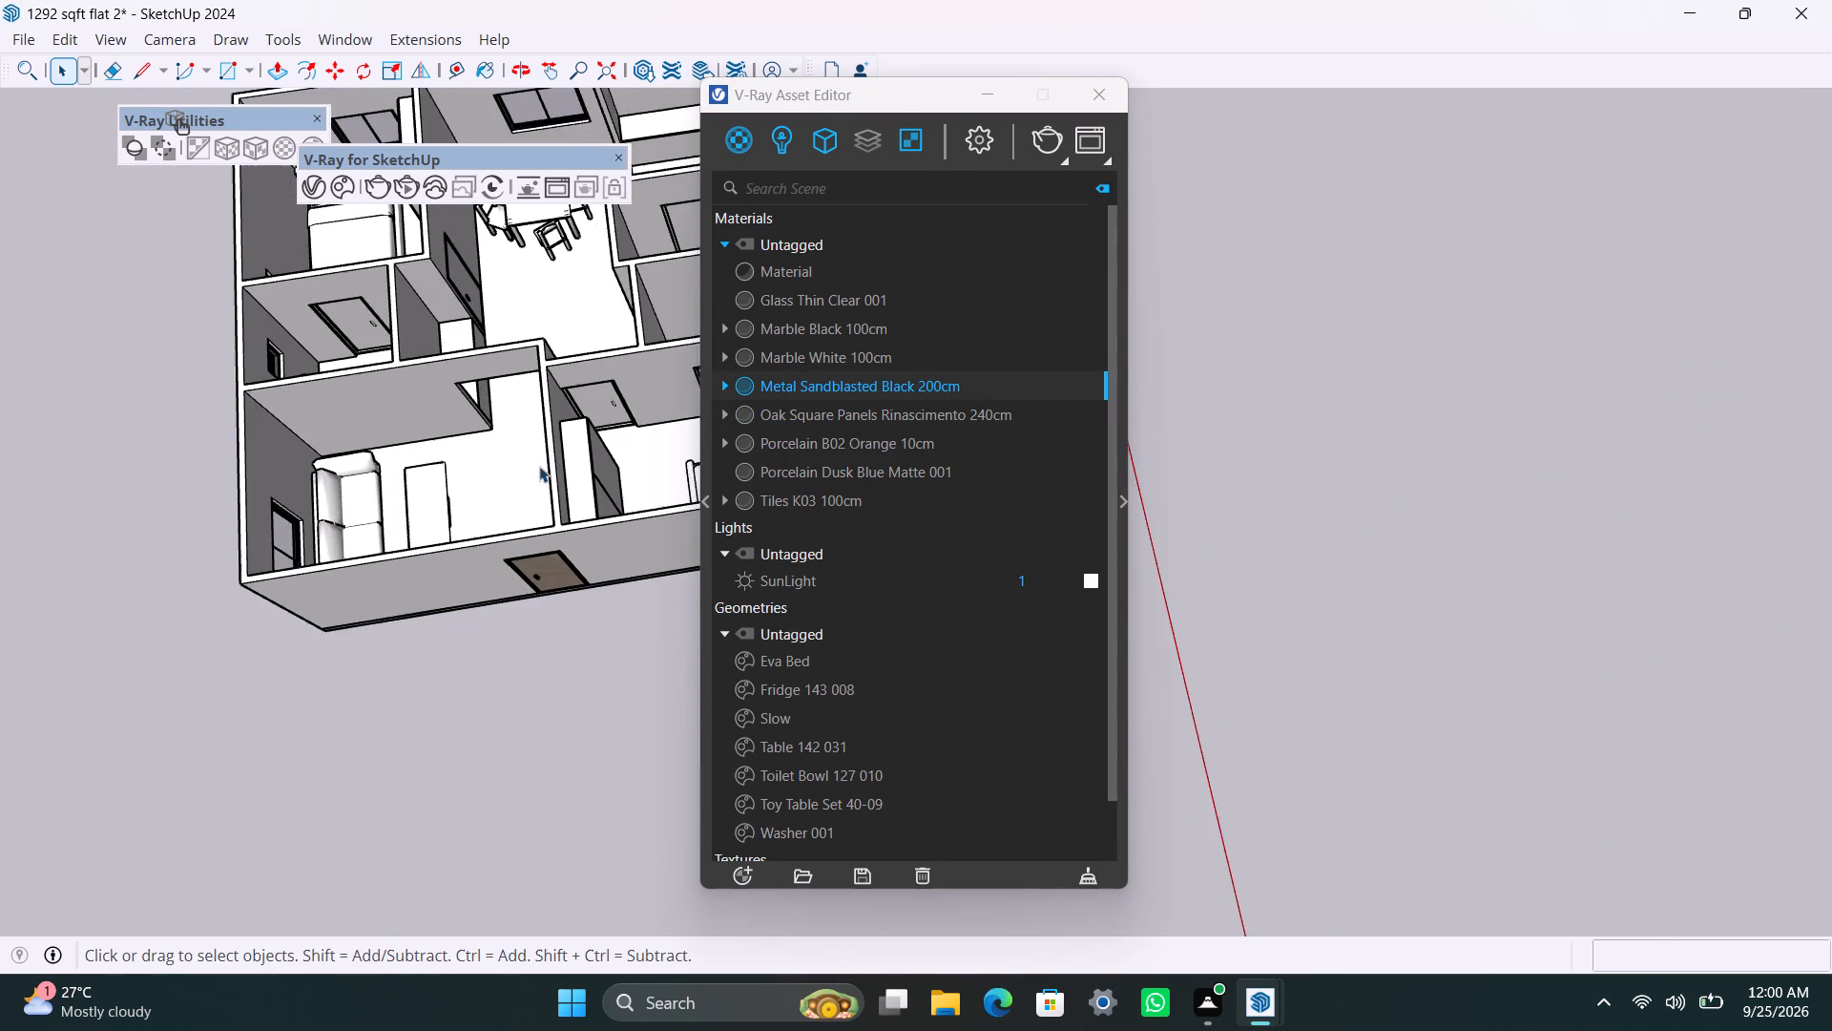
middle_drag(550, 464, 316, 615)
scroll(463, 579, up, 12)
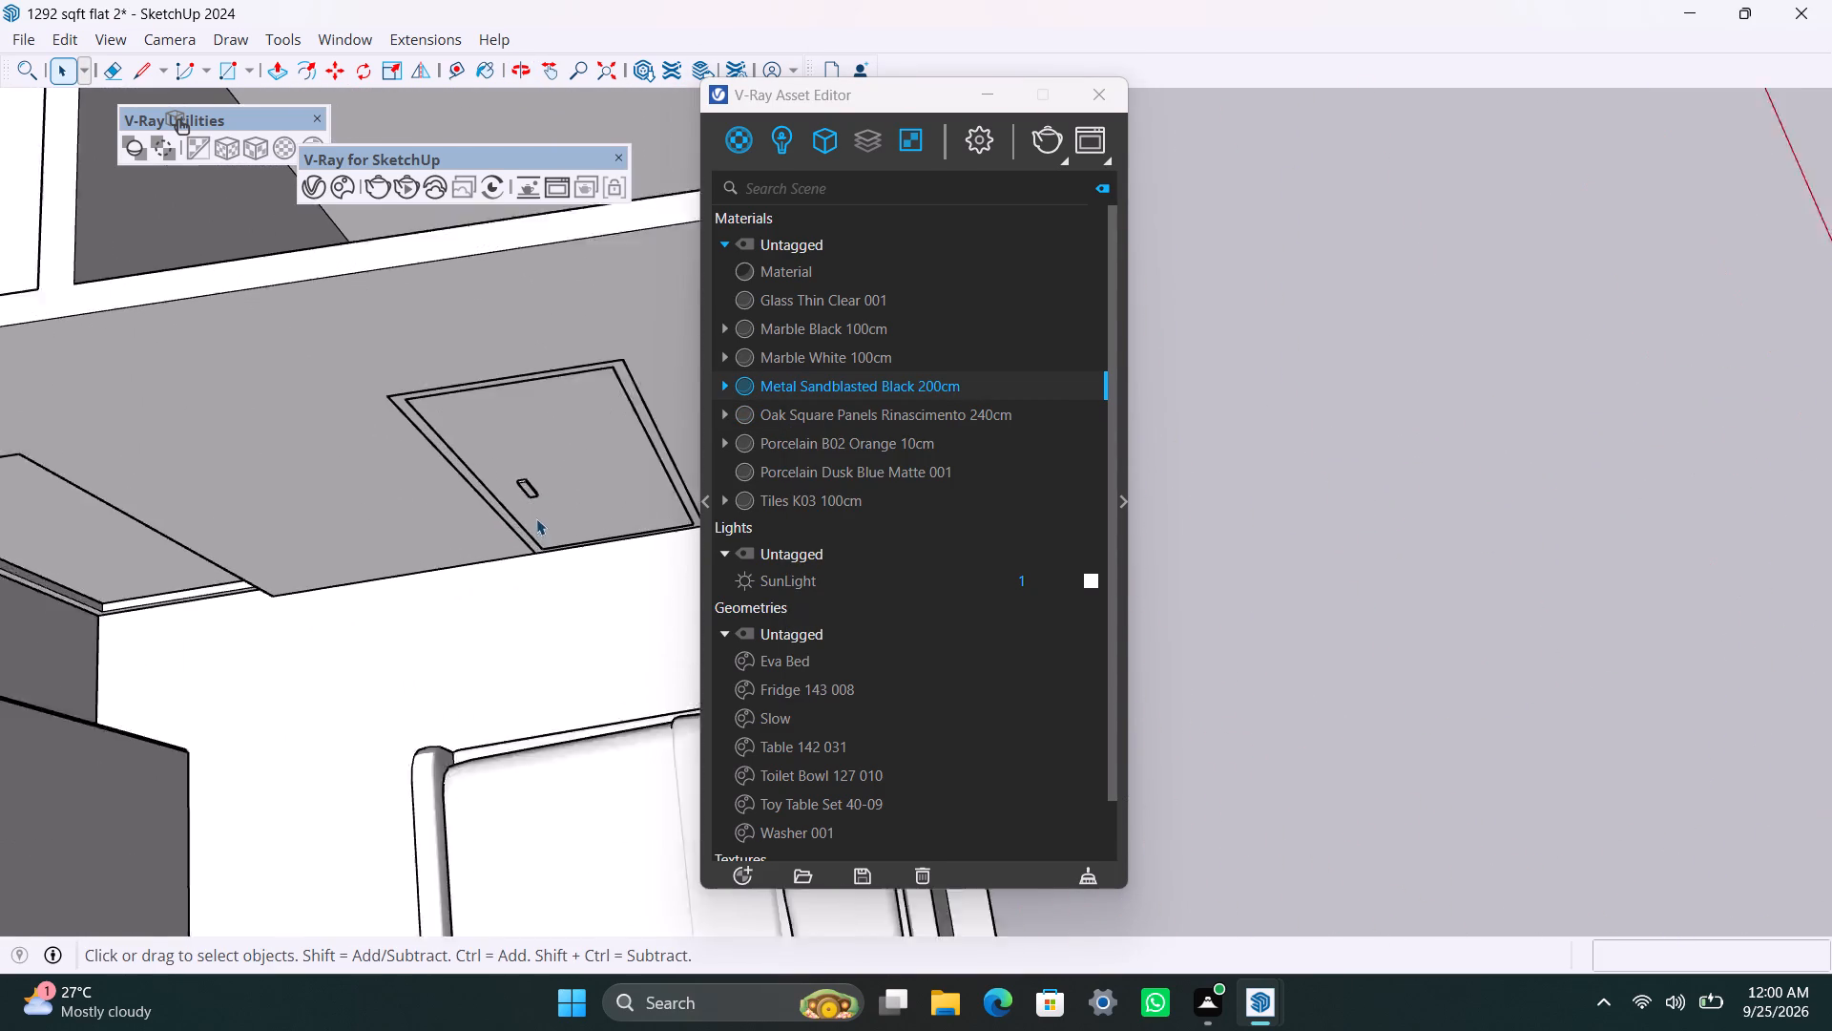
scroll(536, 518, up, 4)
triple_click(510, 521)
double_click(510, 519)
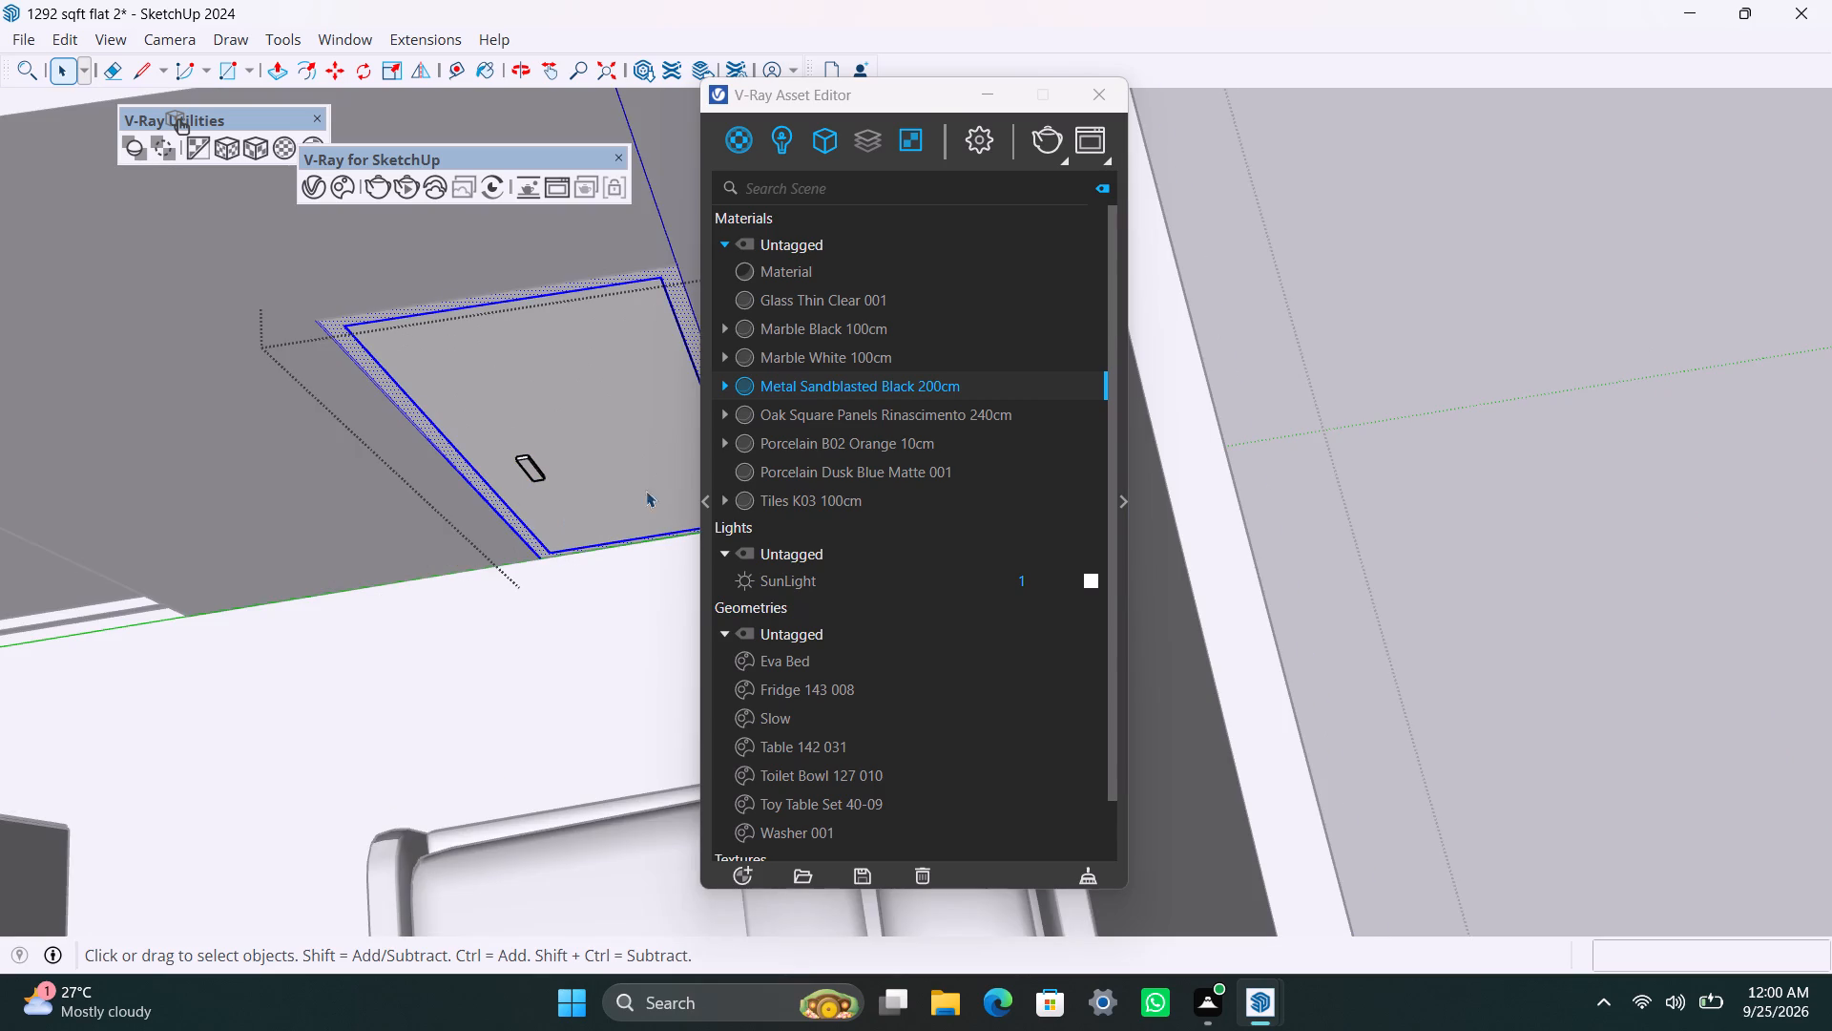
right_click(843, 383)
click(864, 421)
Apply Oak Square Panels Rinascimento 240cm to the leaf of the same bedroom's interior door.
triple_click(536, 435)
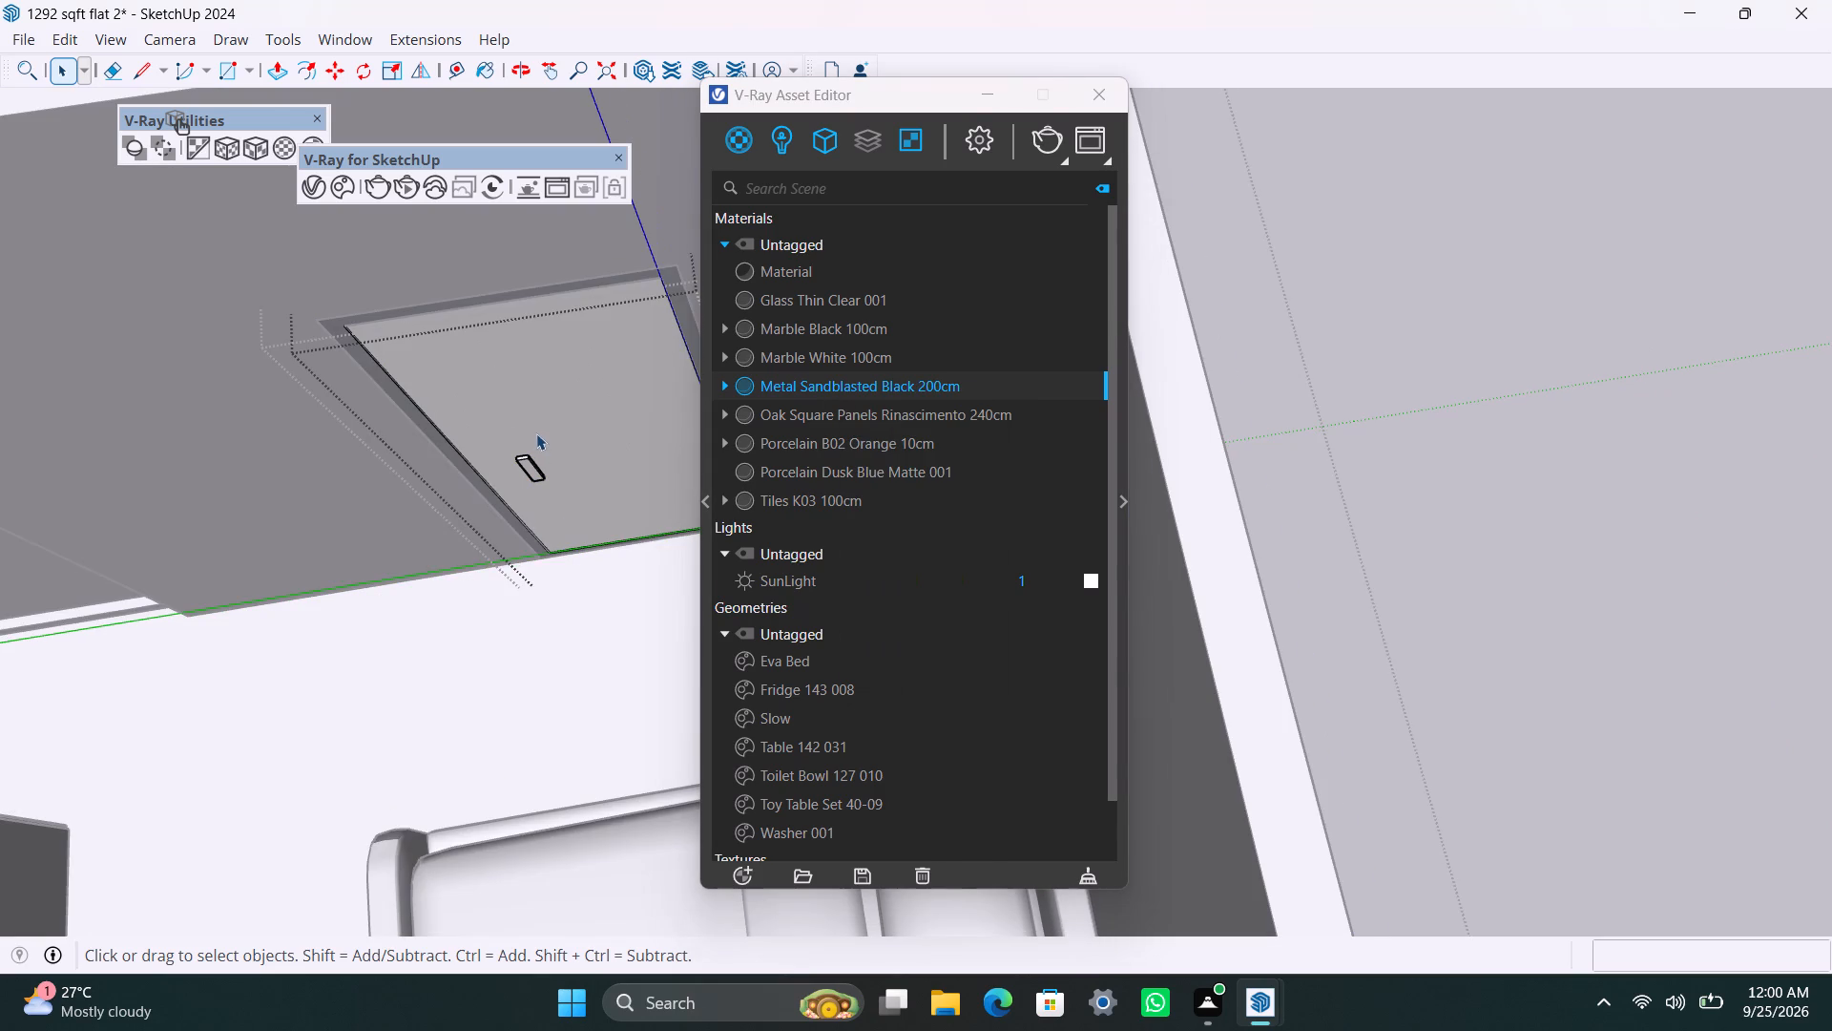
double_click(536, 433)
click(806, 472)
click(811, 423)
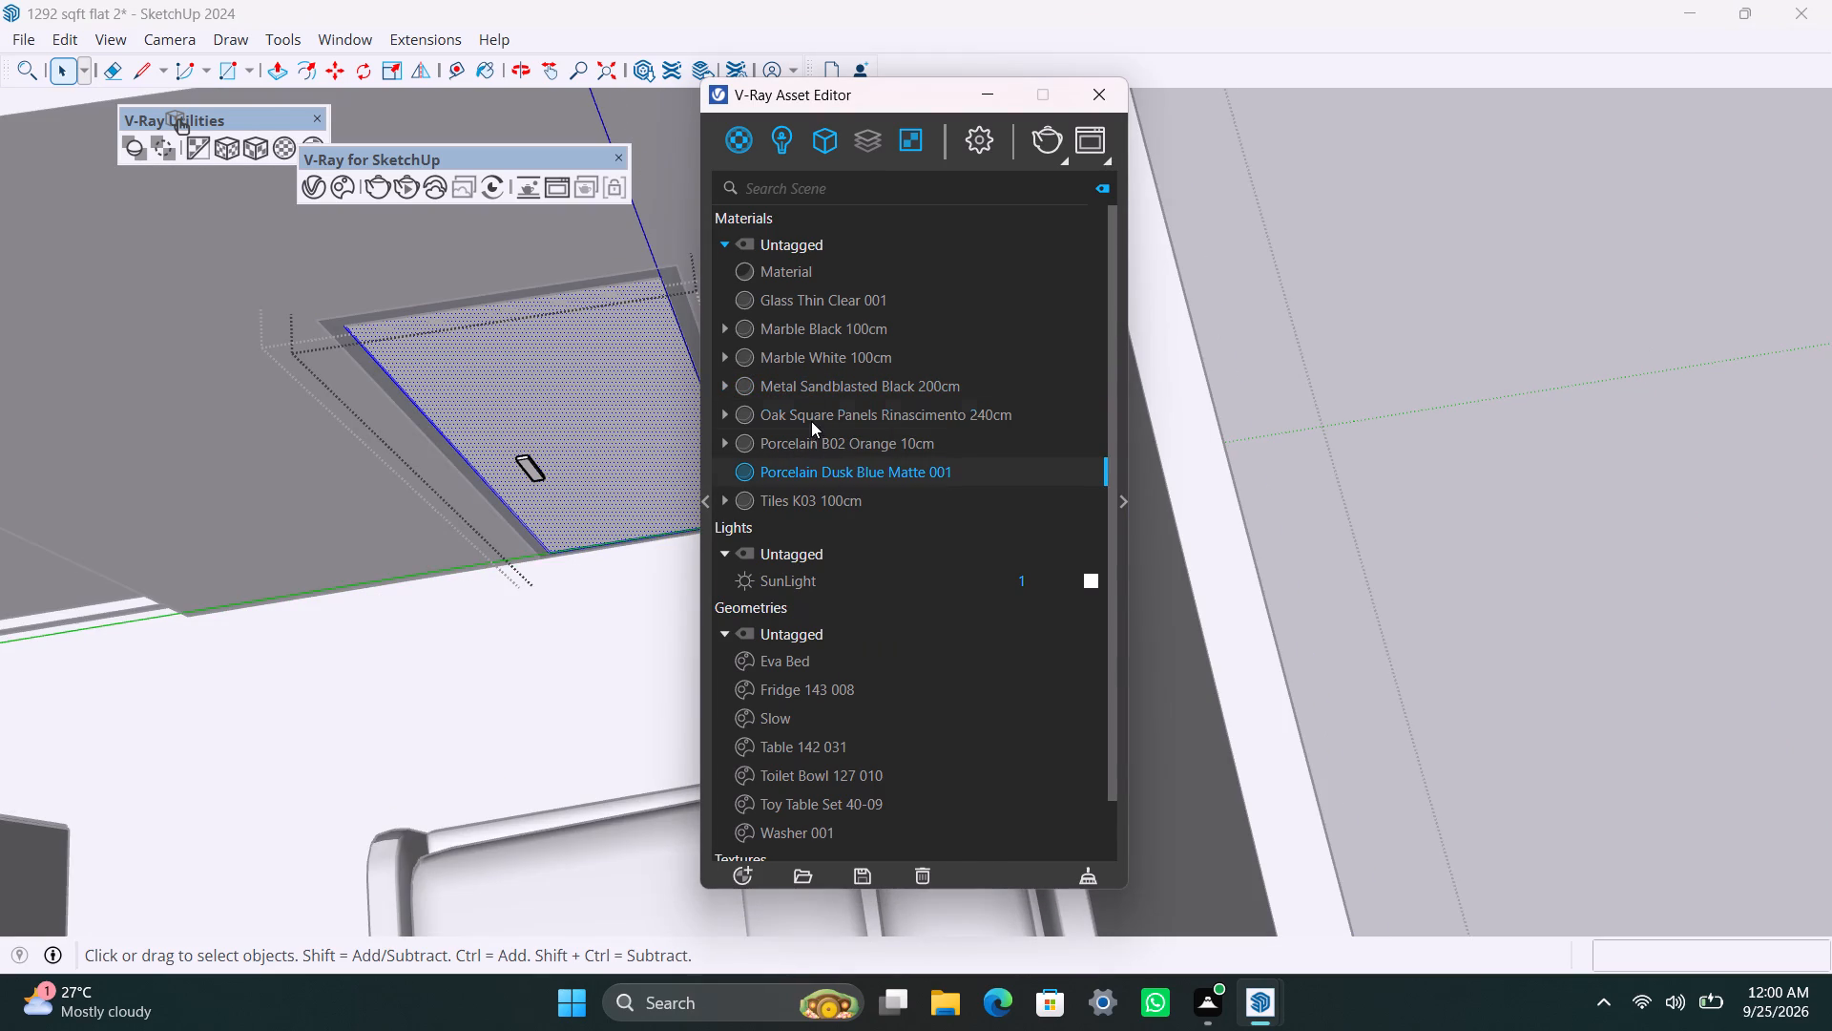
right_click(811, 421)
click(843, 467)
click(531, 623)
Apply Metal Sandblasted Black 200cm to the handle of that bedroom door and leave the door group.
scroll(552, 469, up, 1)
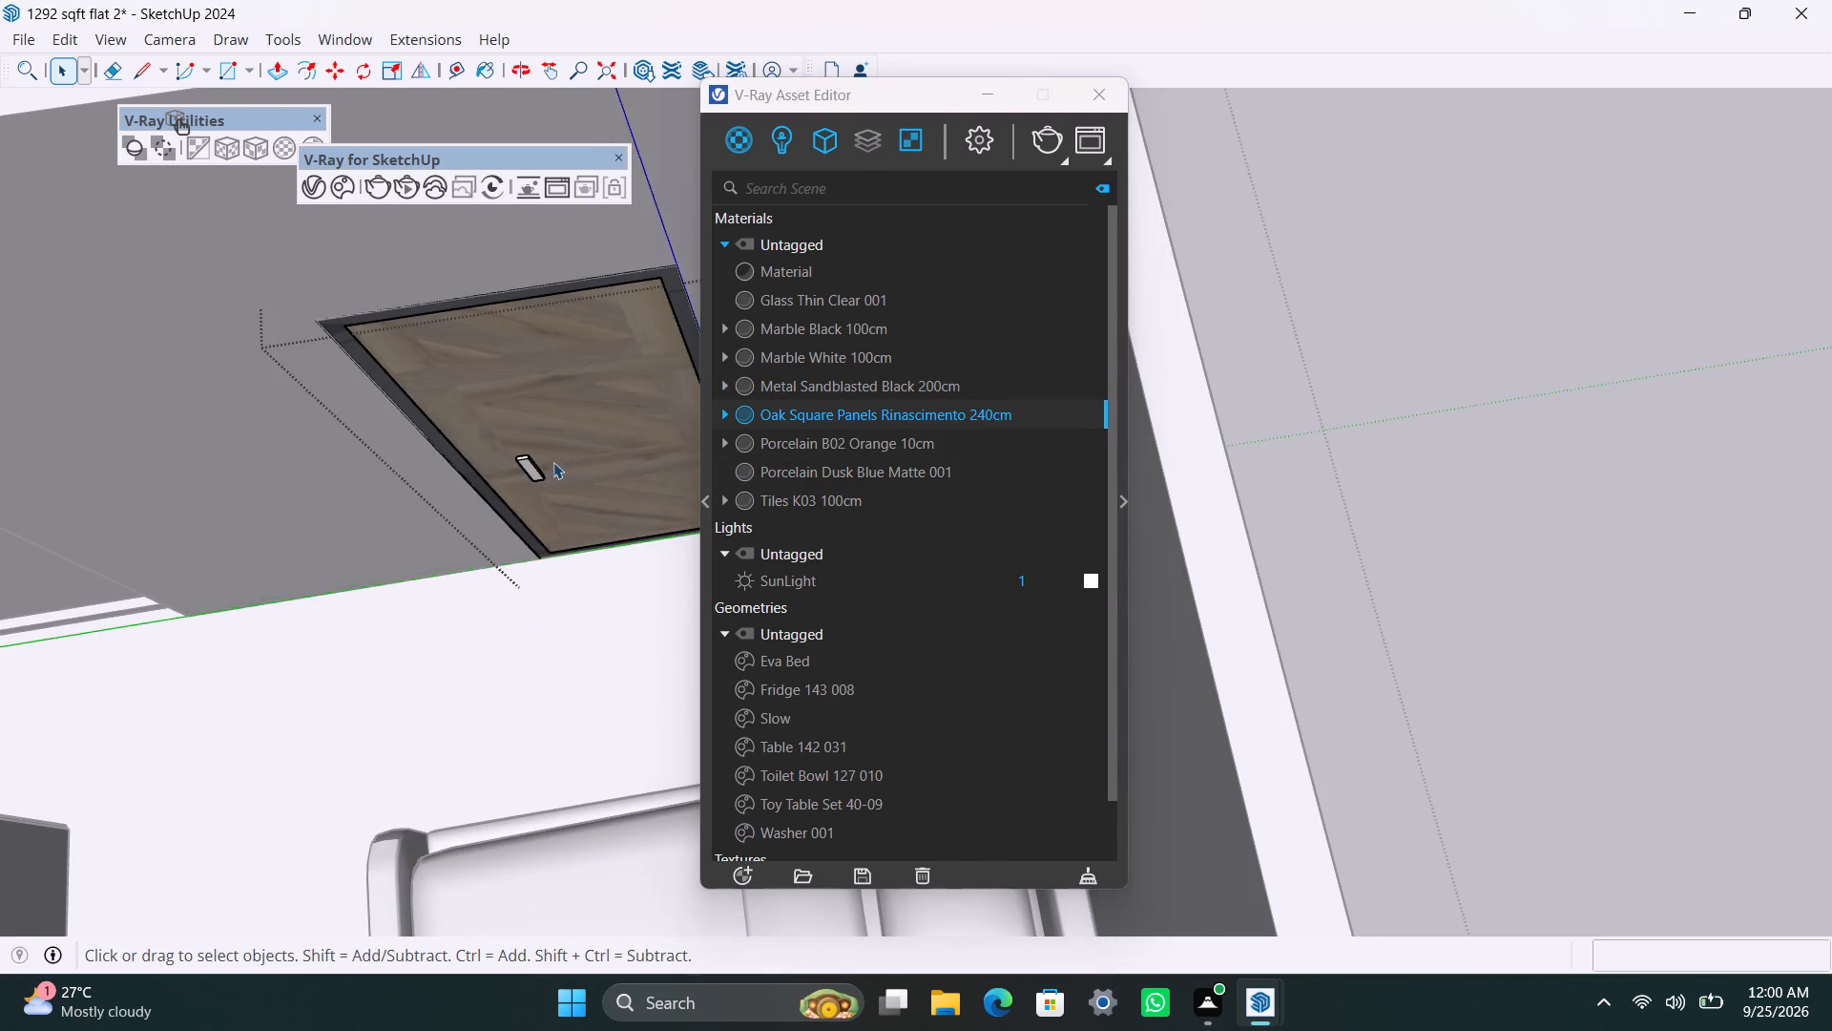
scroll(553, 462, up, 4)
click(534, 477)
double_click(533, 477)
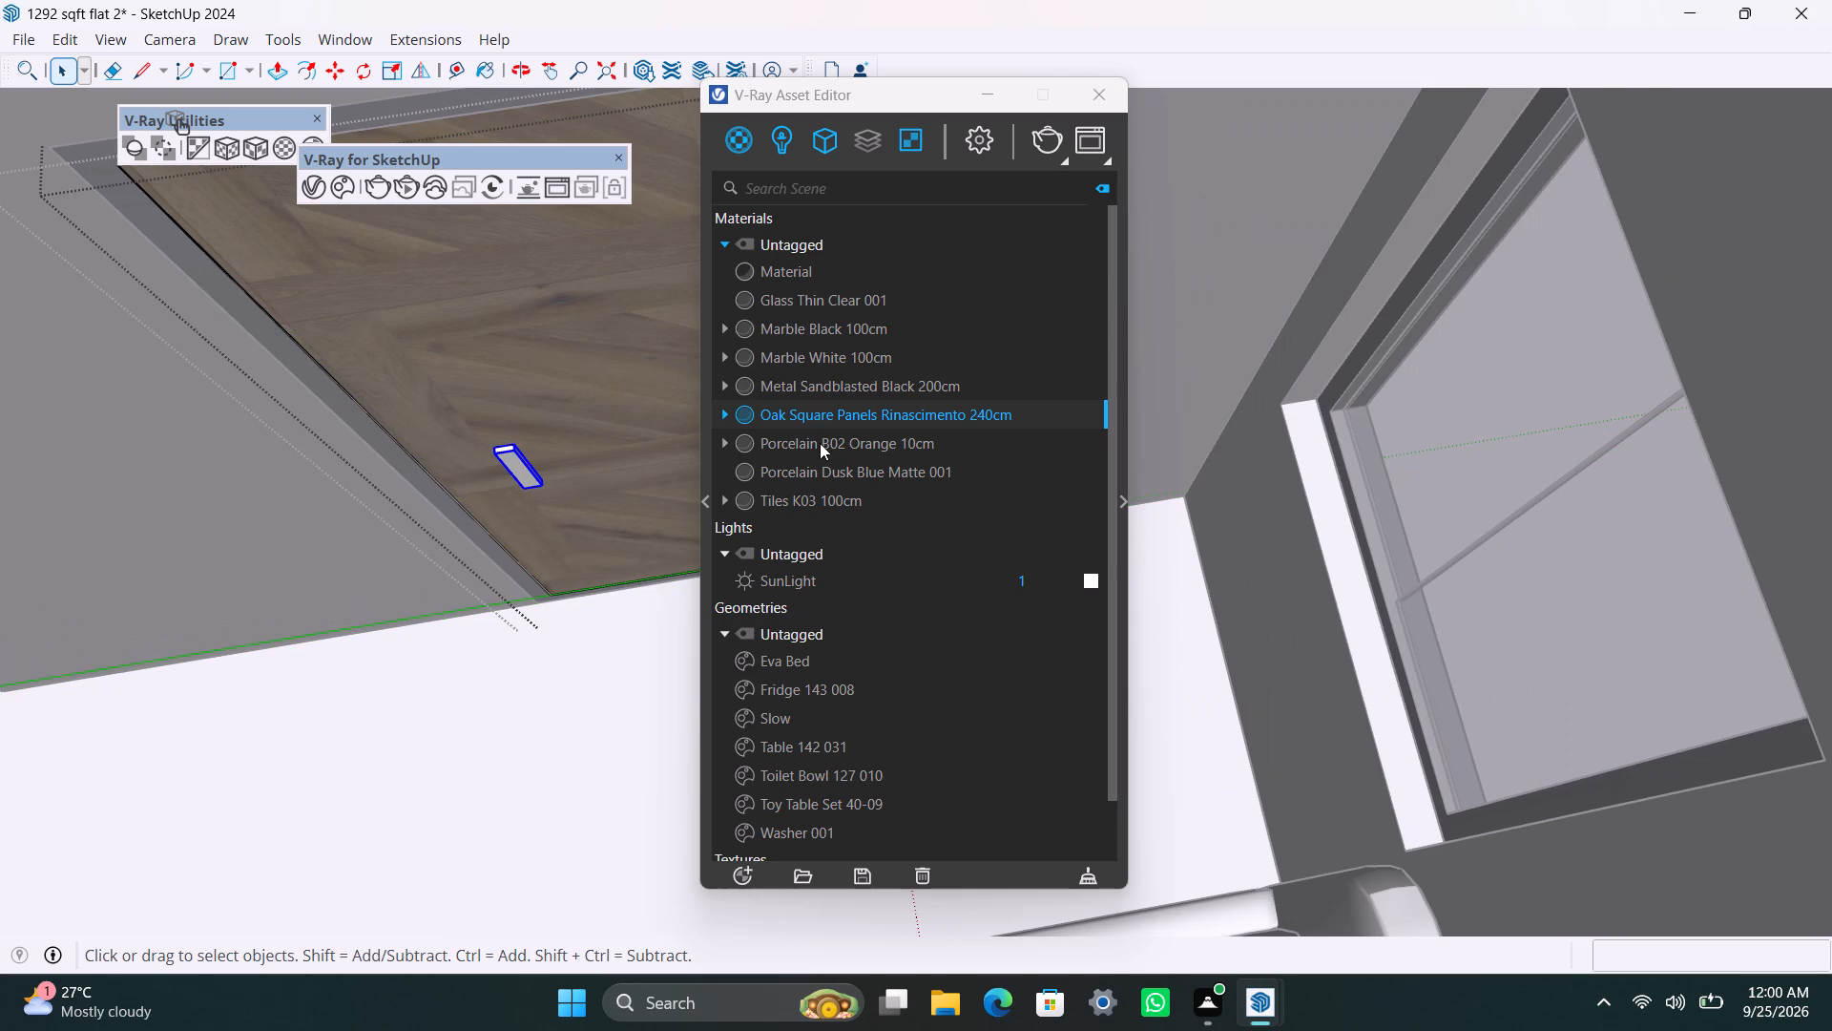
click(819, 394)
right_click(819, 390)
click(884, 440)
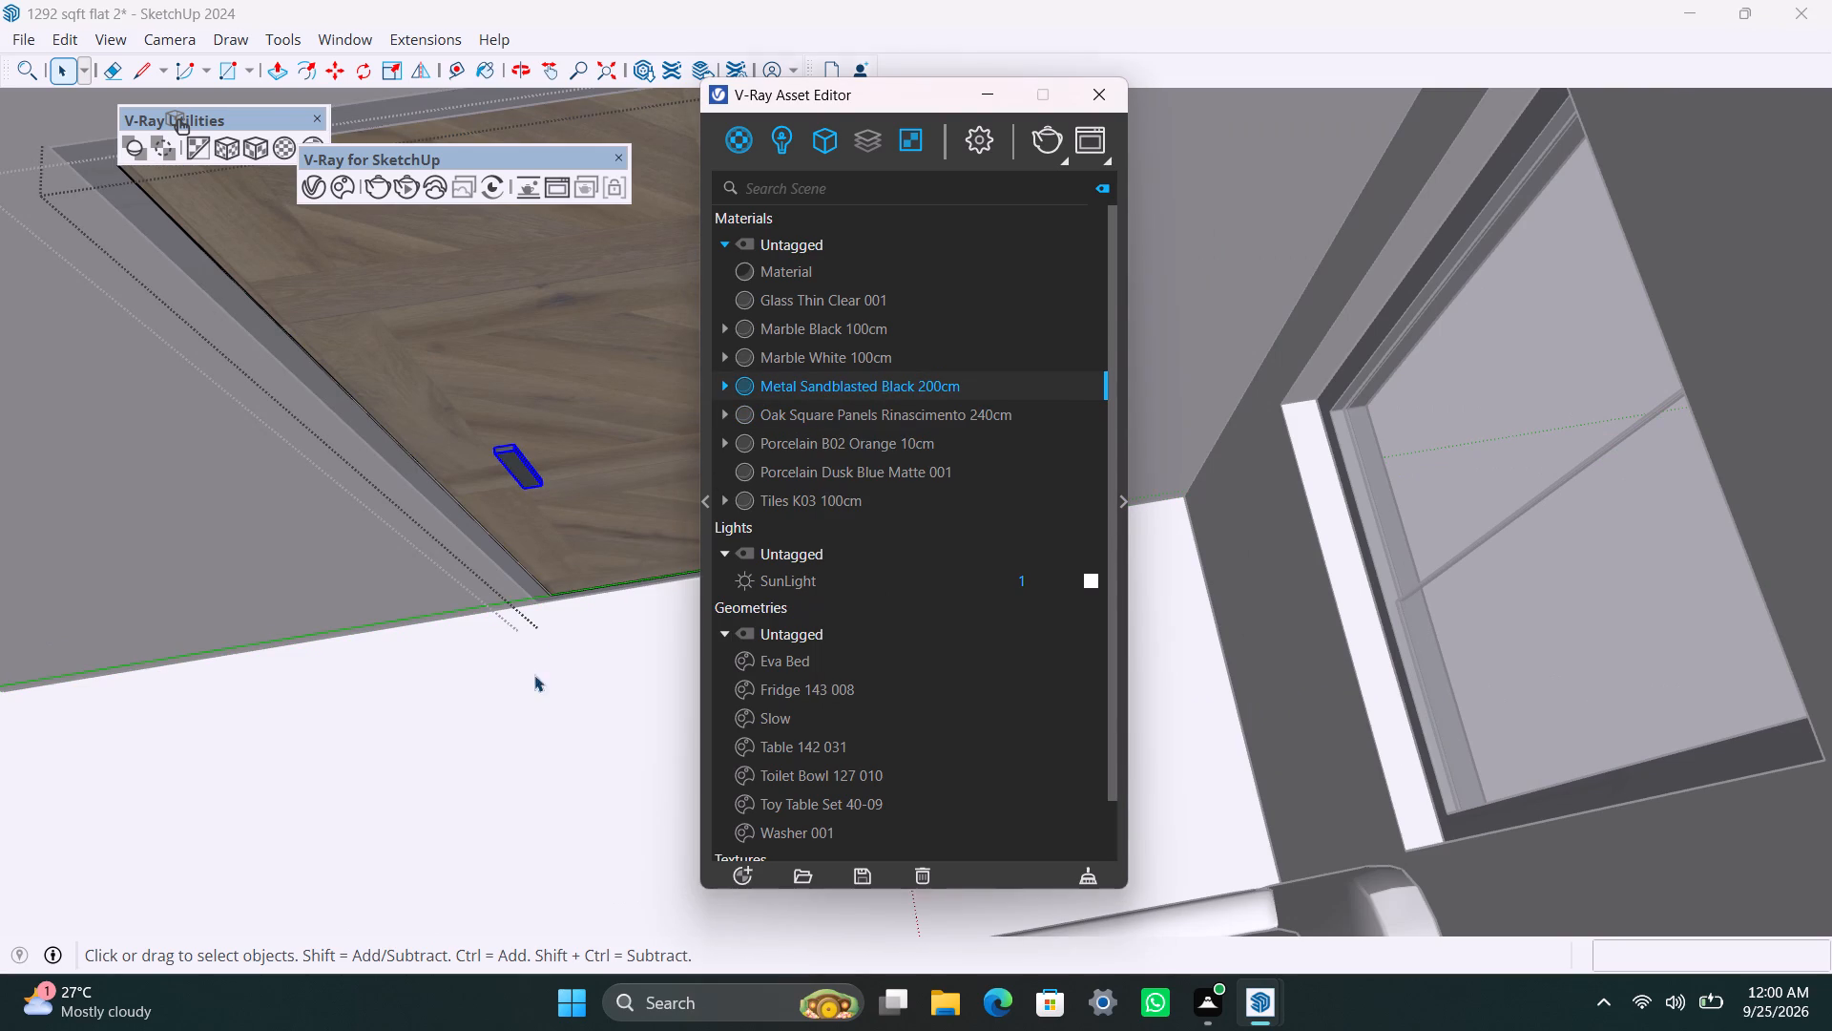
click(534, 675)
scroll(496, 629, down, 20)
scroll(496, 629, down, 1)
click(1395, 313)
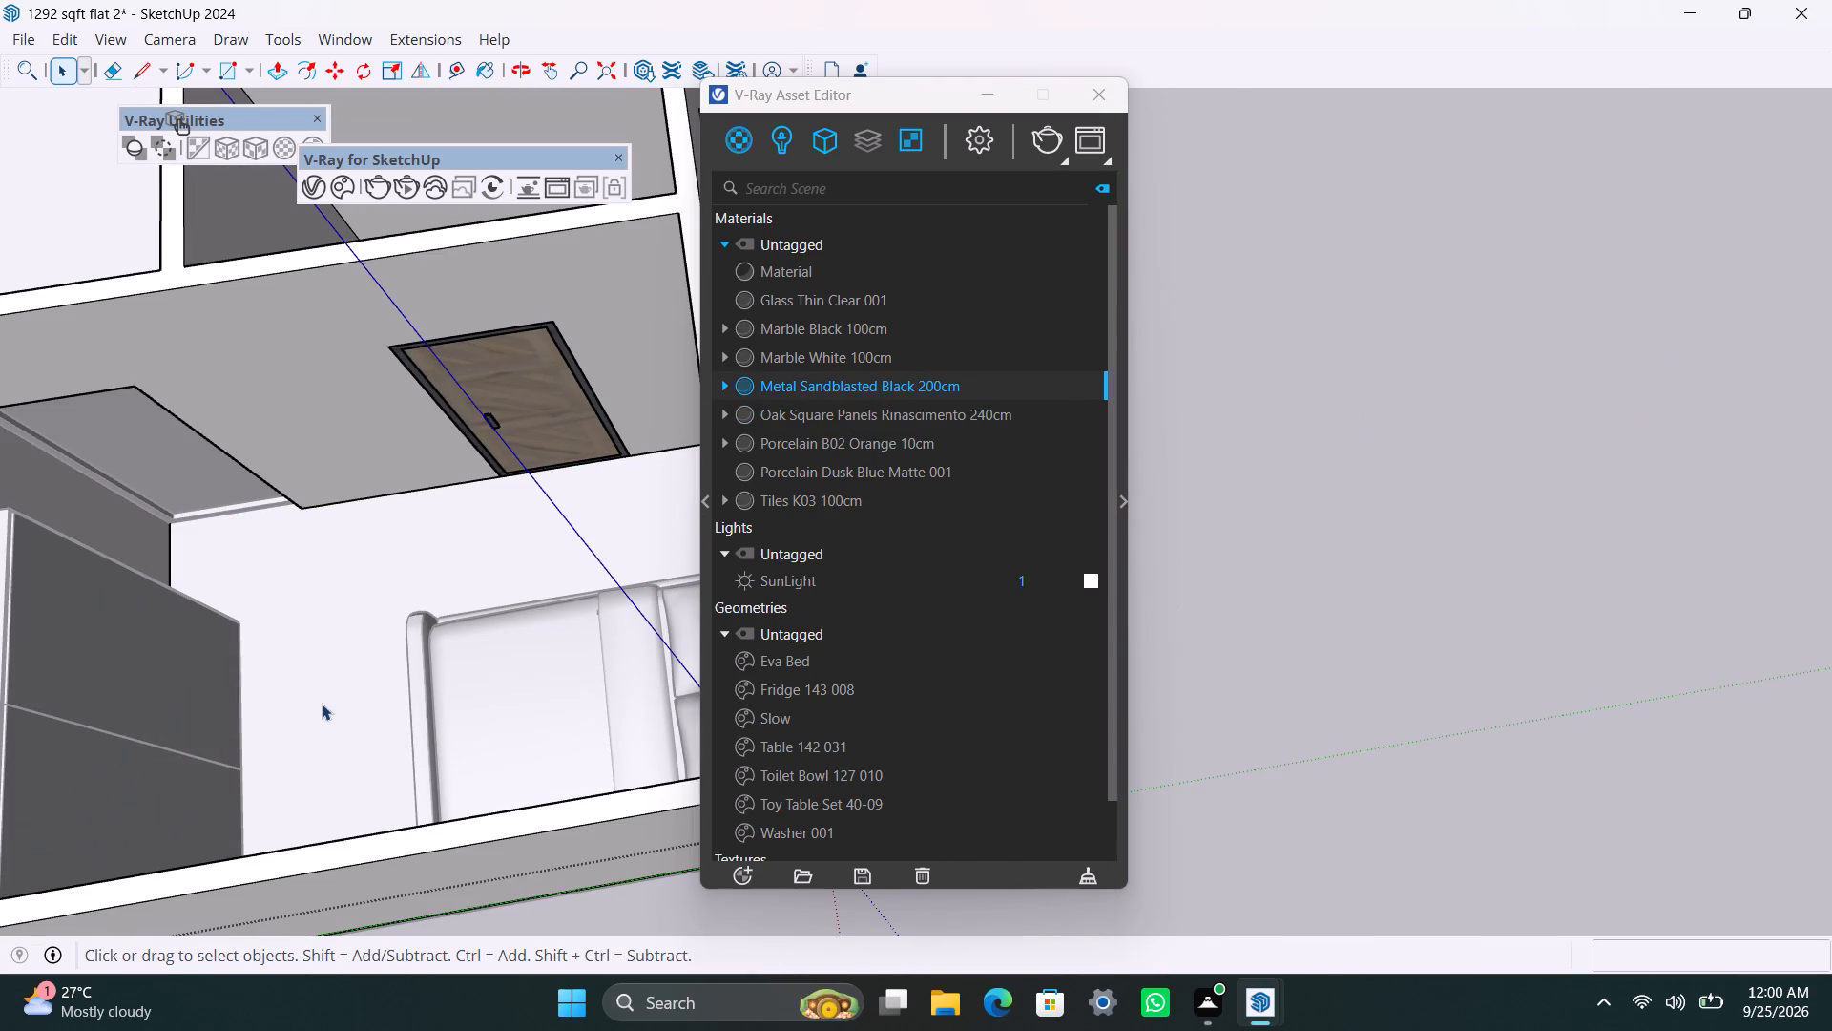
drag(1511, 389, 1502, 384)
click(1343, 410)
Look over the flat's rooms from several sides to find interior doors that still need materials.
scroll(301, 523, down, 5)
shift+middle_drag(248, 540, 650, 481)
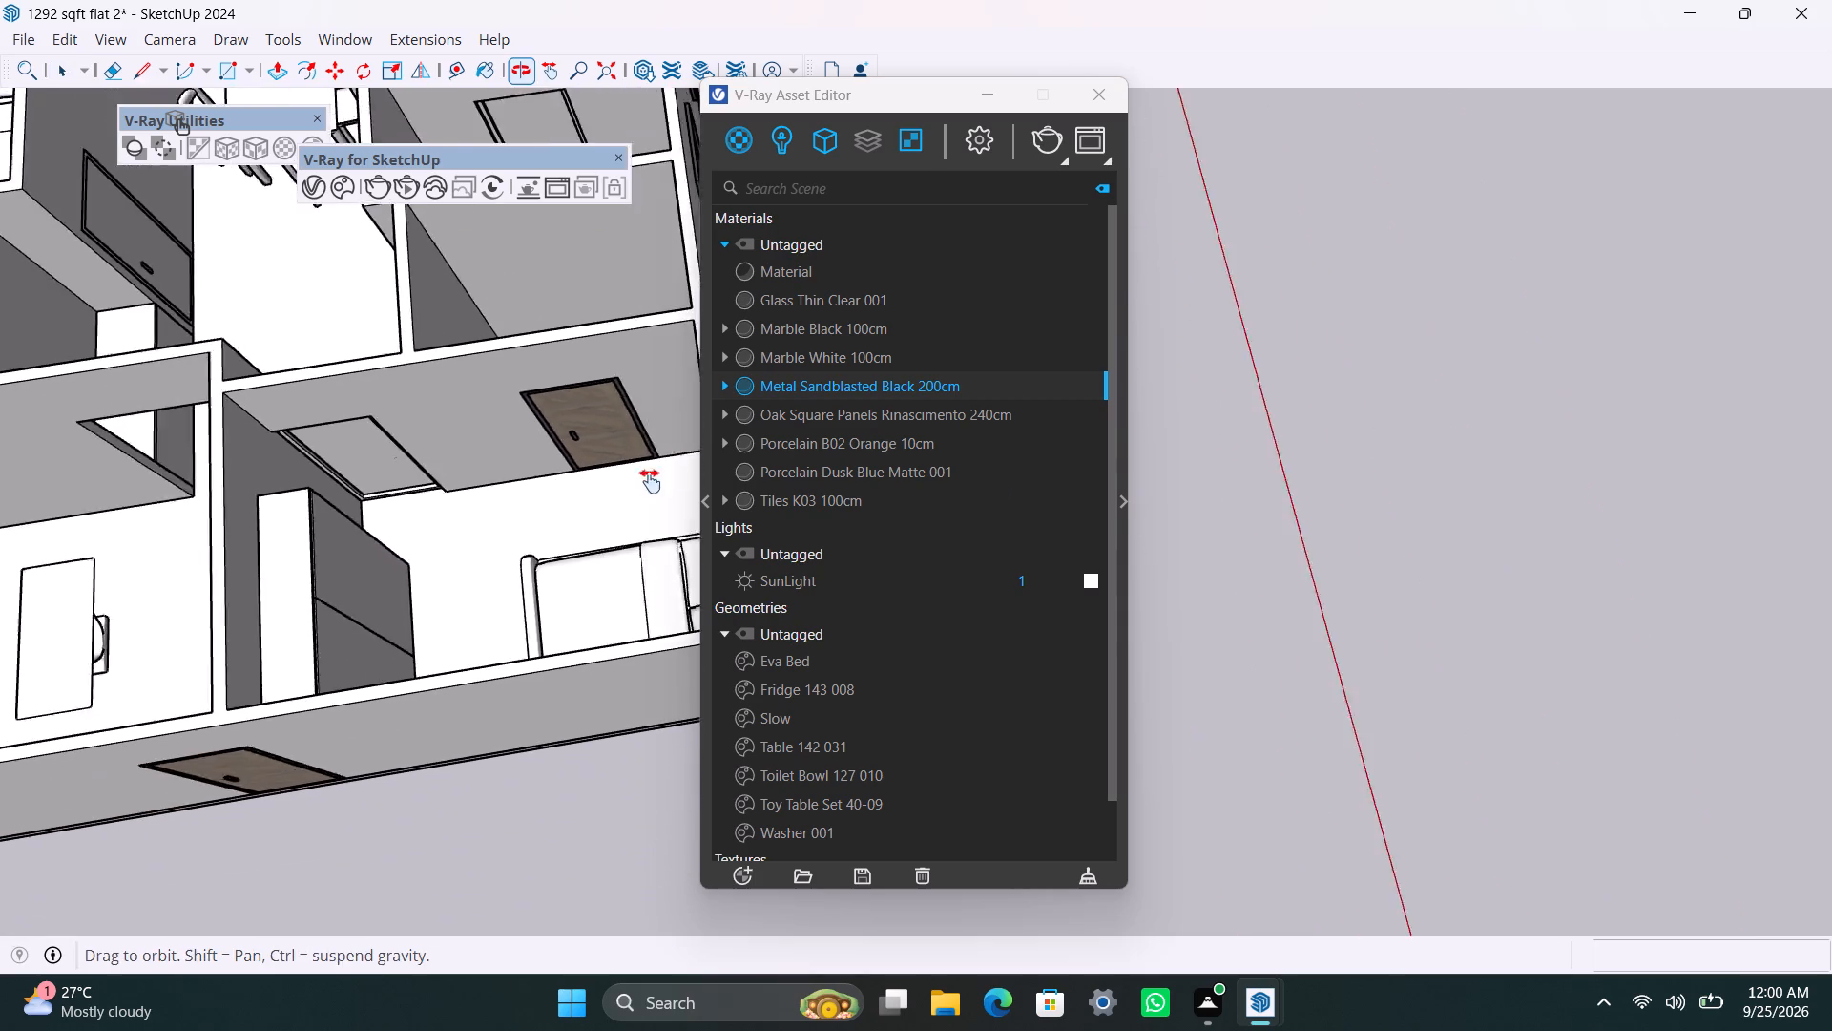
shift+middle_drag(650, 481, 668, 488)
scroll(526, 409, up, 1)
scroll(489, 389, down, 3)
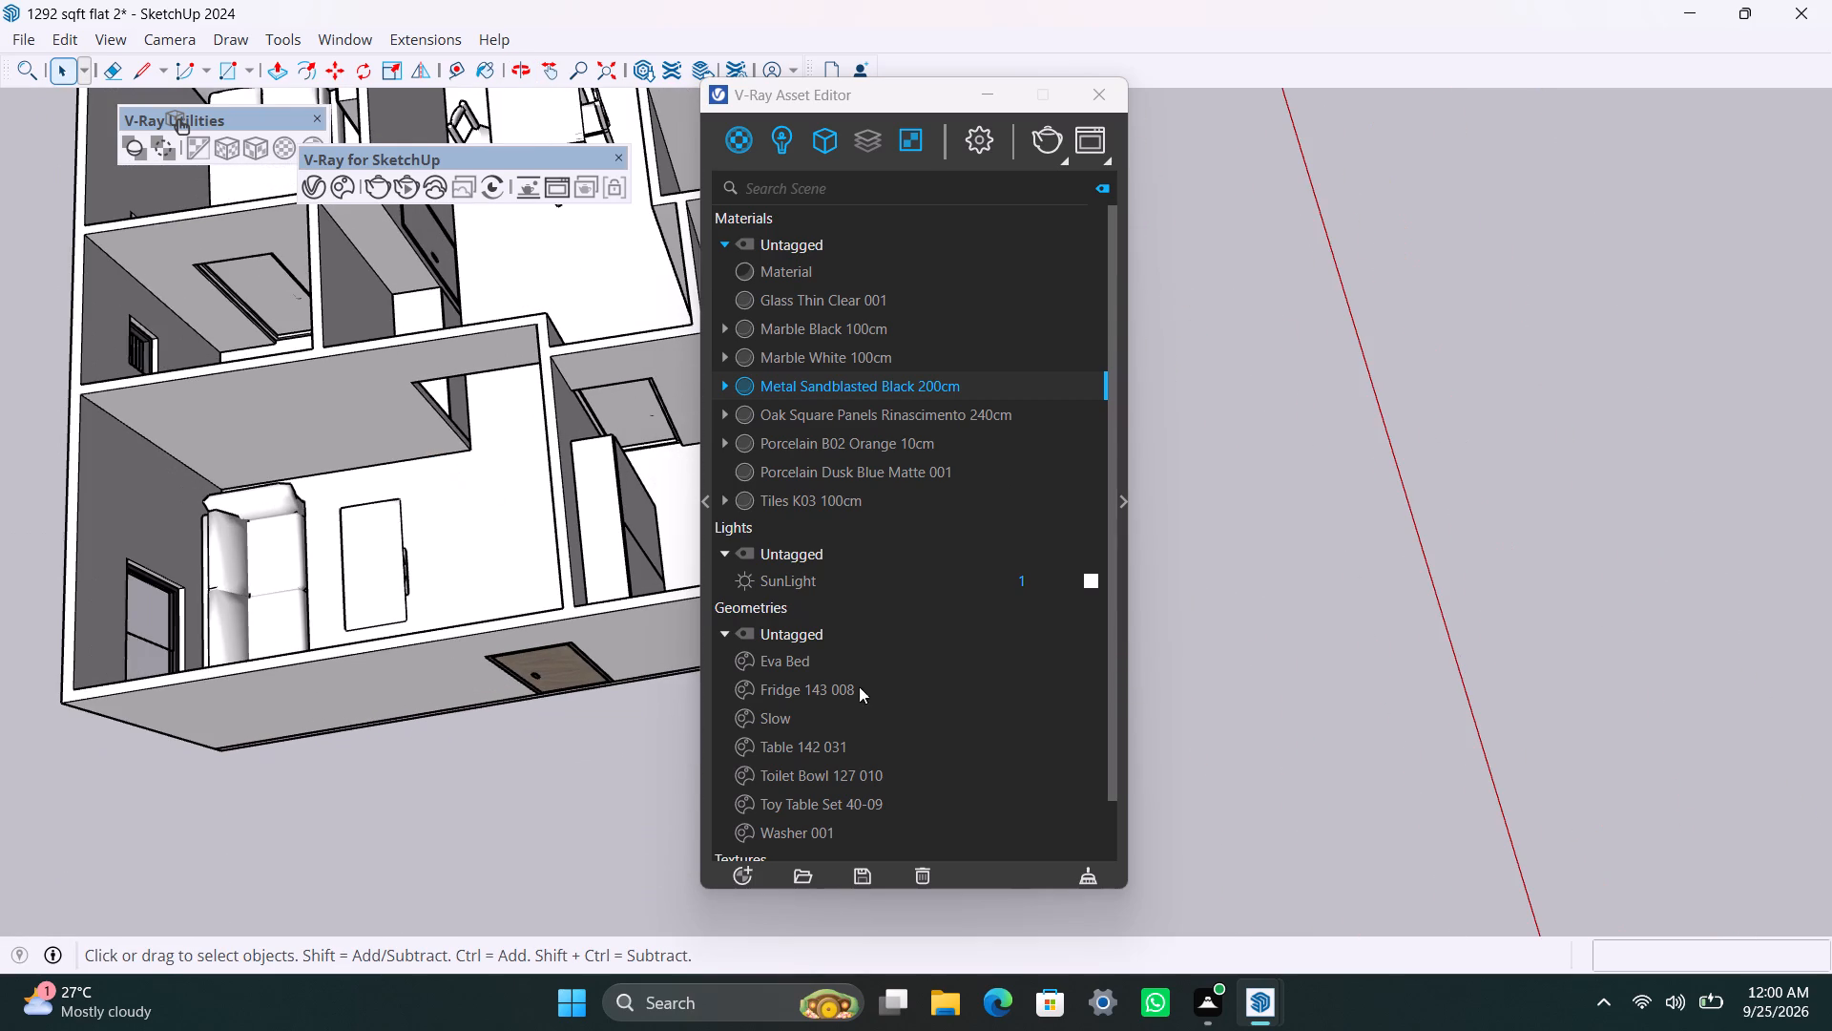
middle_drag(510, 697, 6, 670)
scroll(227, 470, down, 4)
shift+middle_drag(363, 505, 0, 696)
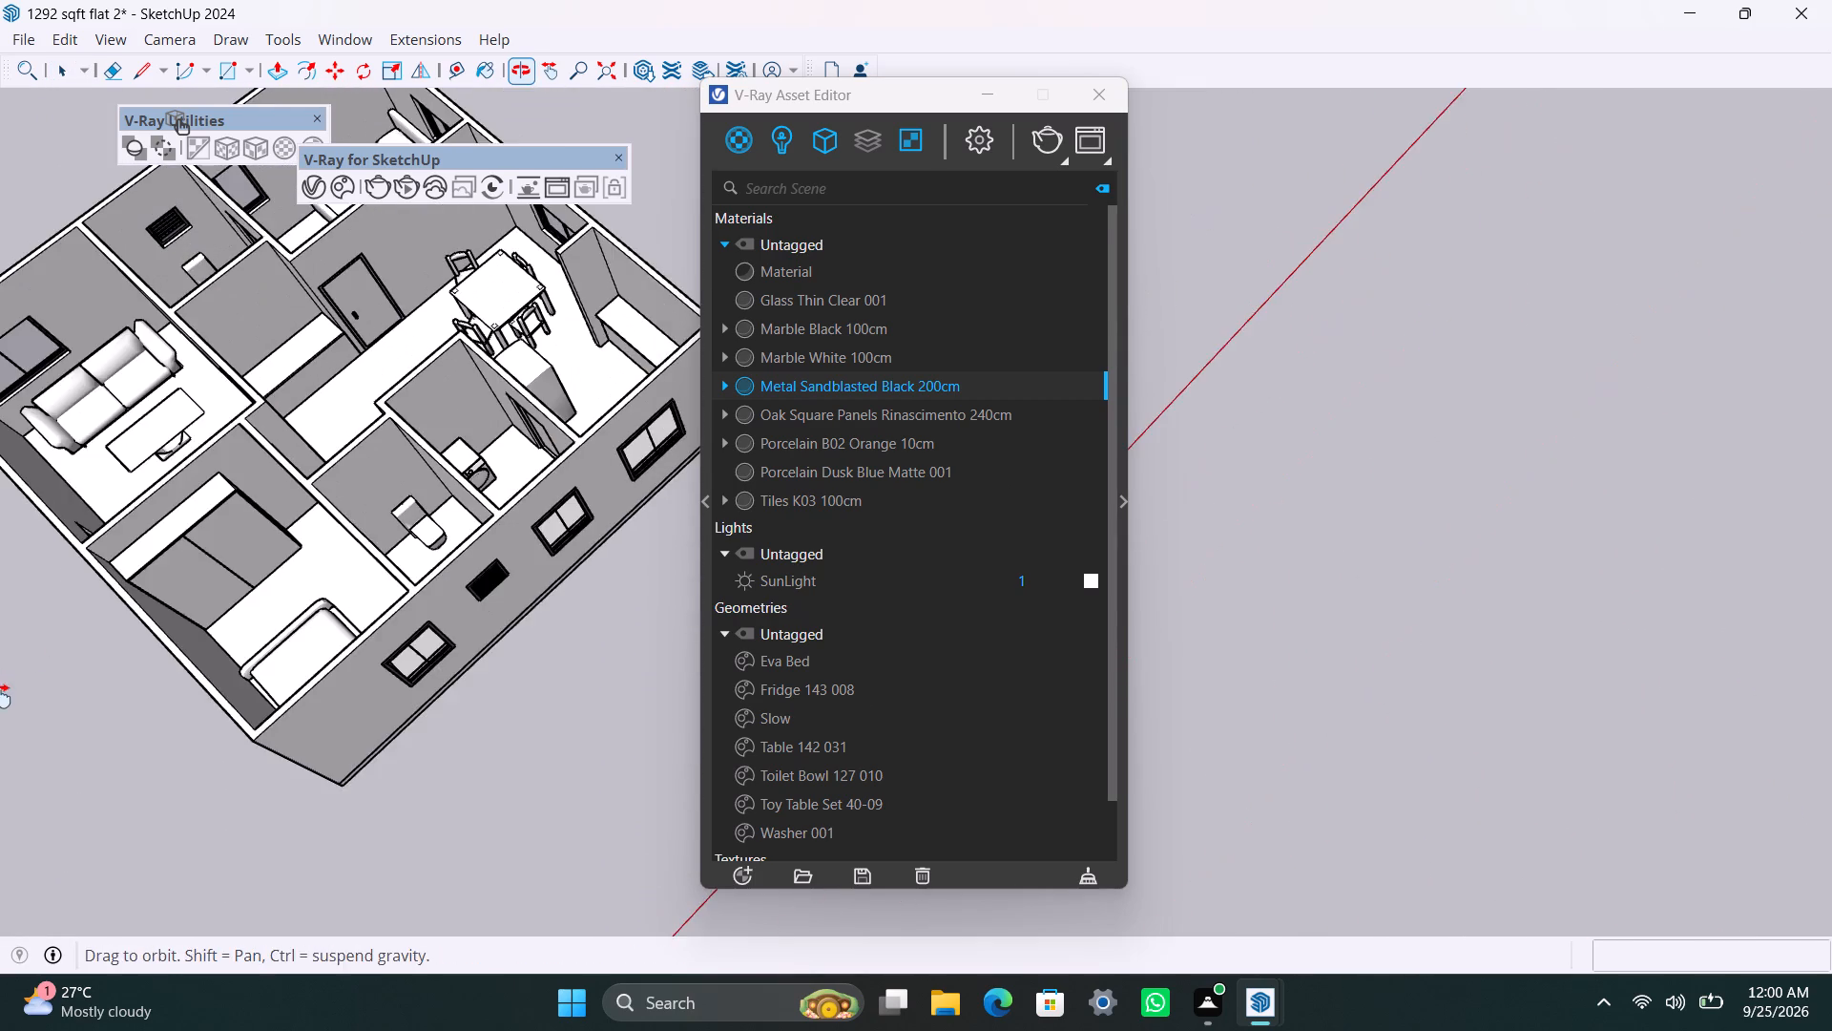
shift+middle_drag(0, 696, 0, 697)
scroll(423, 591, up, 2)
middle_drag(419, 545, 0, 558)
scroll(653, 455, down, 3)
shift+middle_drag(643, 498, 374, 952)
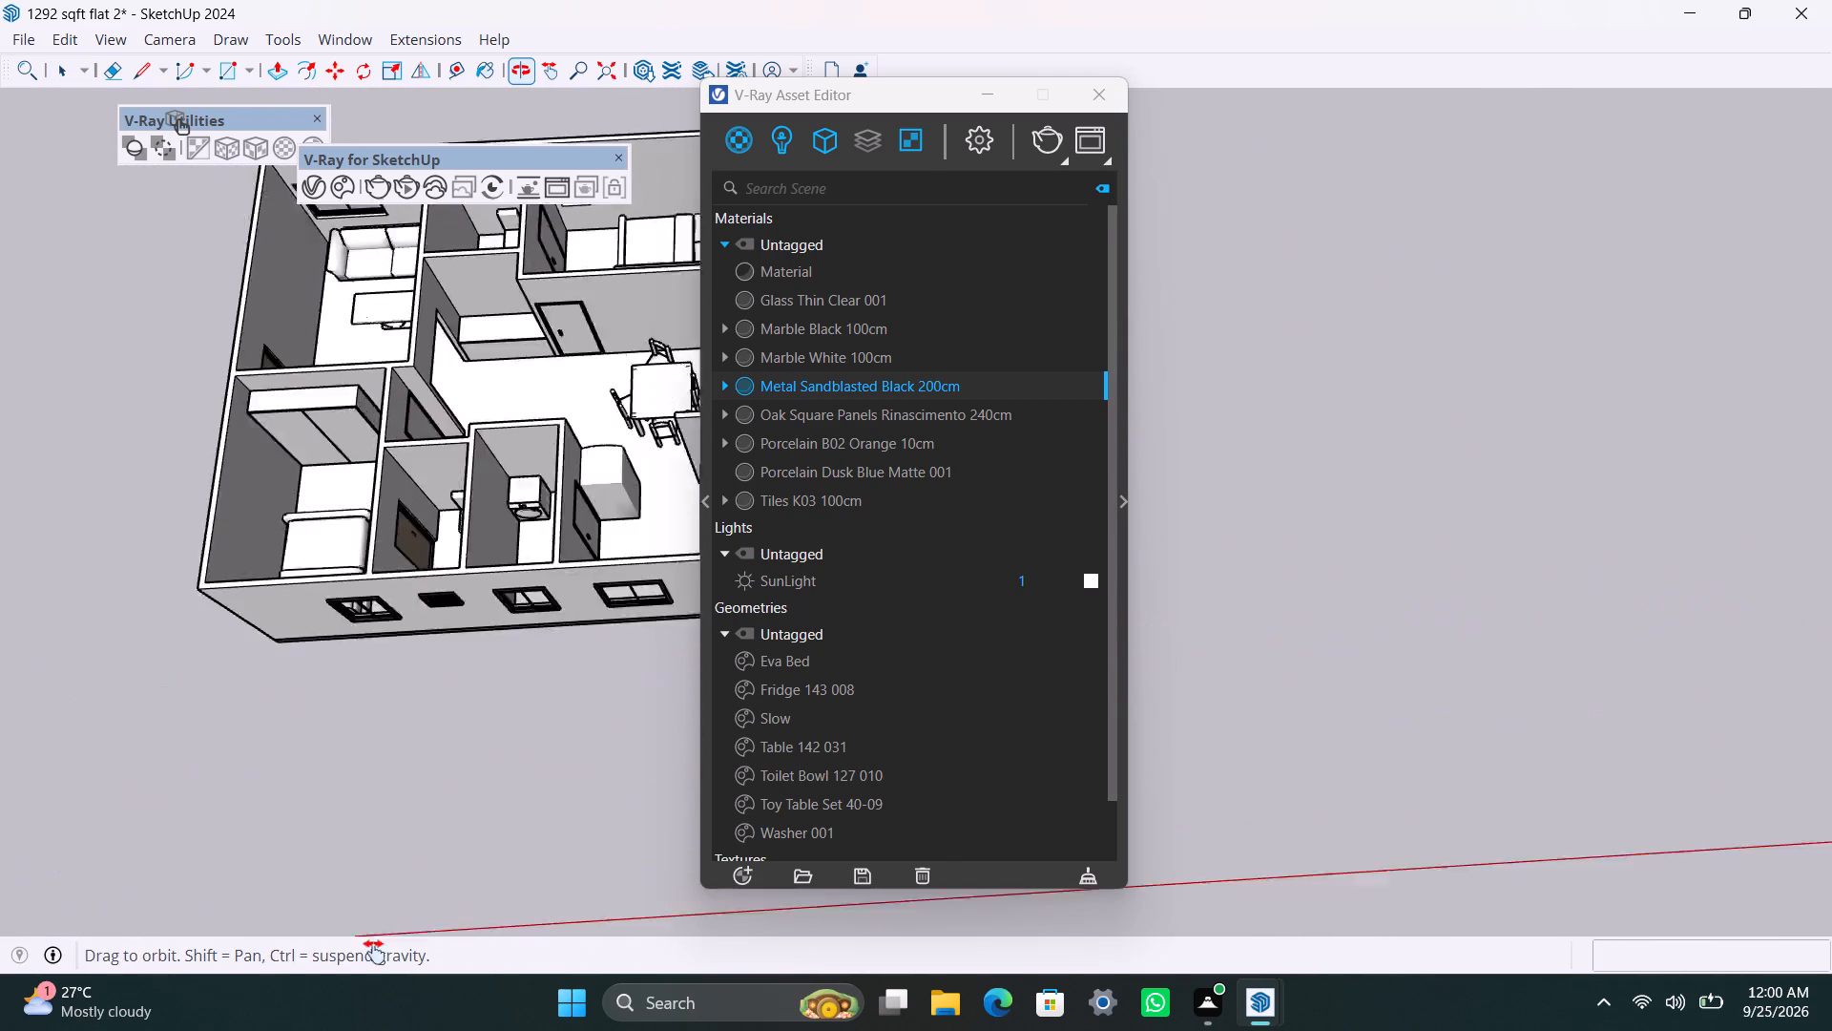
shift+middle_drag(374, 952, 372, 954)
scroll(350, 619, up, 3)
middle_drag(325, 615, 0, 716)
scroll(262, 532, up, 3)
shift+middle_drag(433, 339, 403, 576)
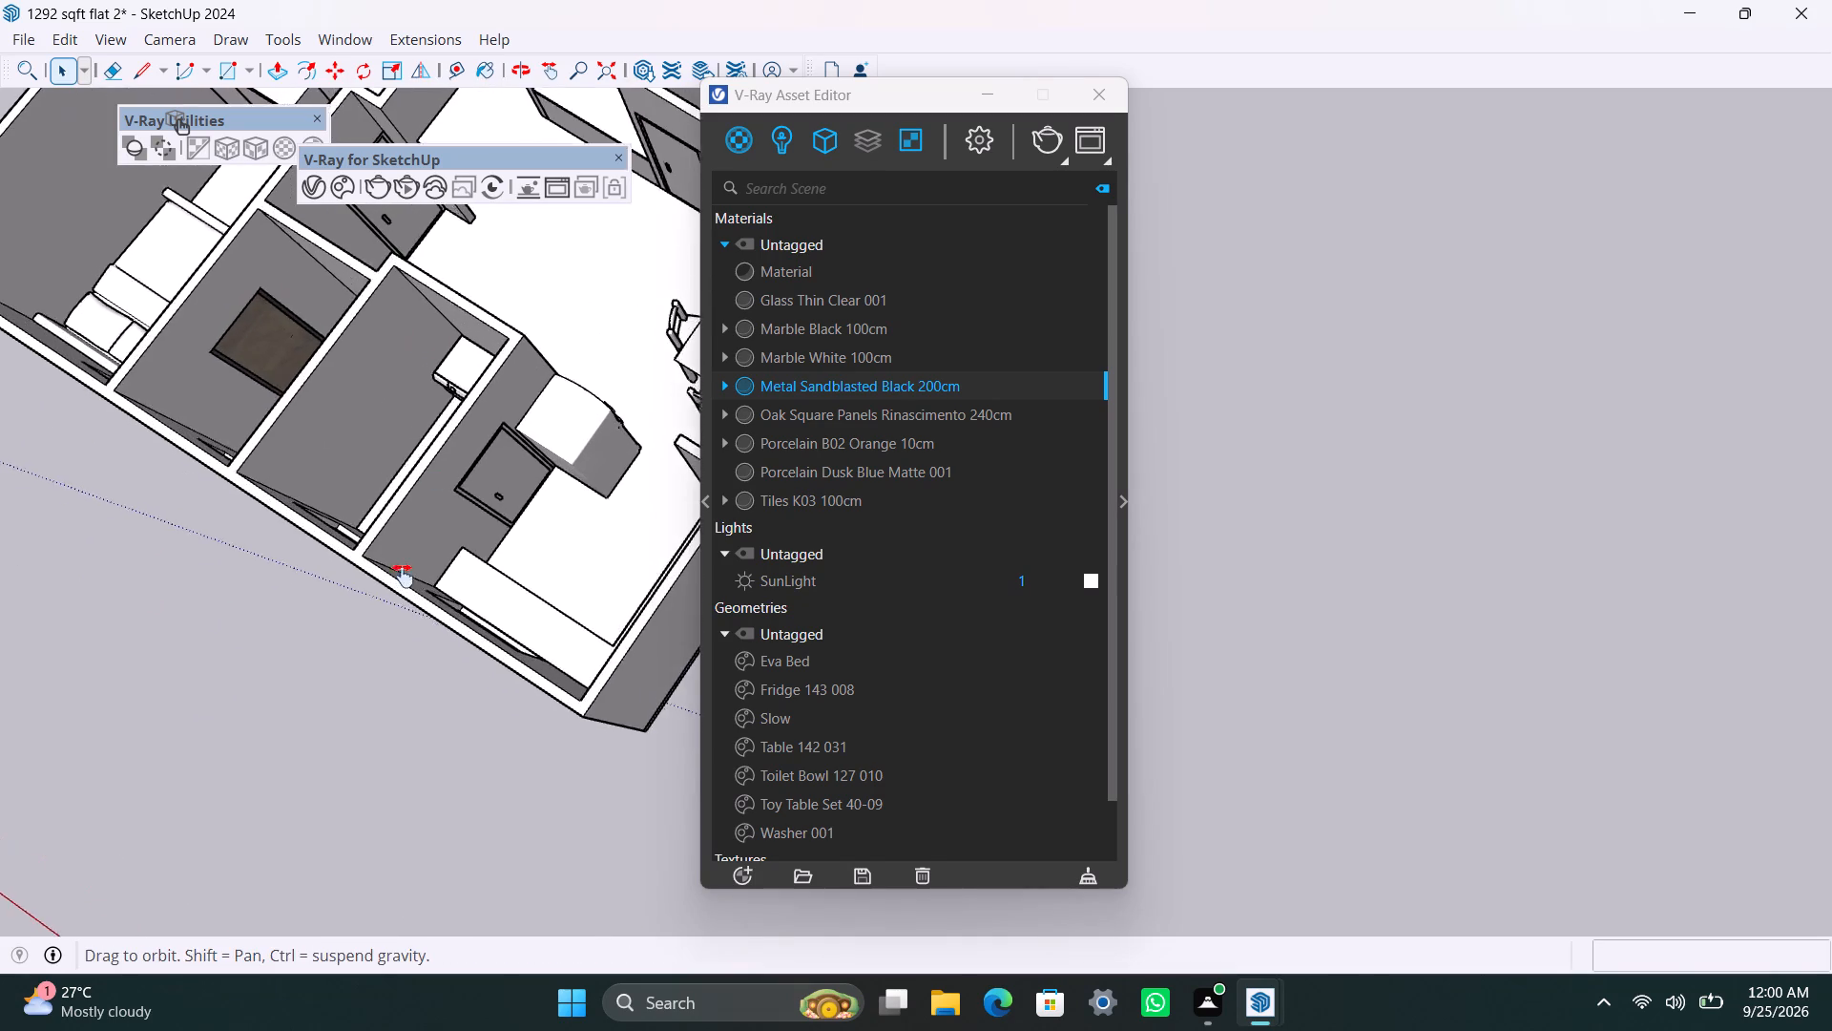
shift+middle_drag(403, 576, 364, 659)
scroll(364, 581, up, 3)
middle_drag(368, 484, 0, 349)
scroll(617, 443, down, 2)
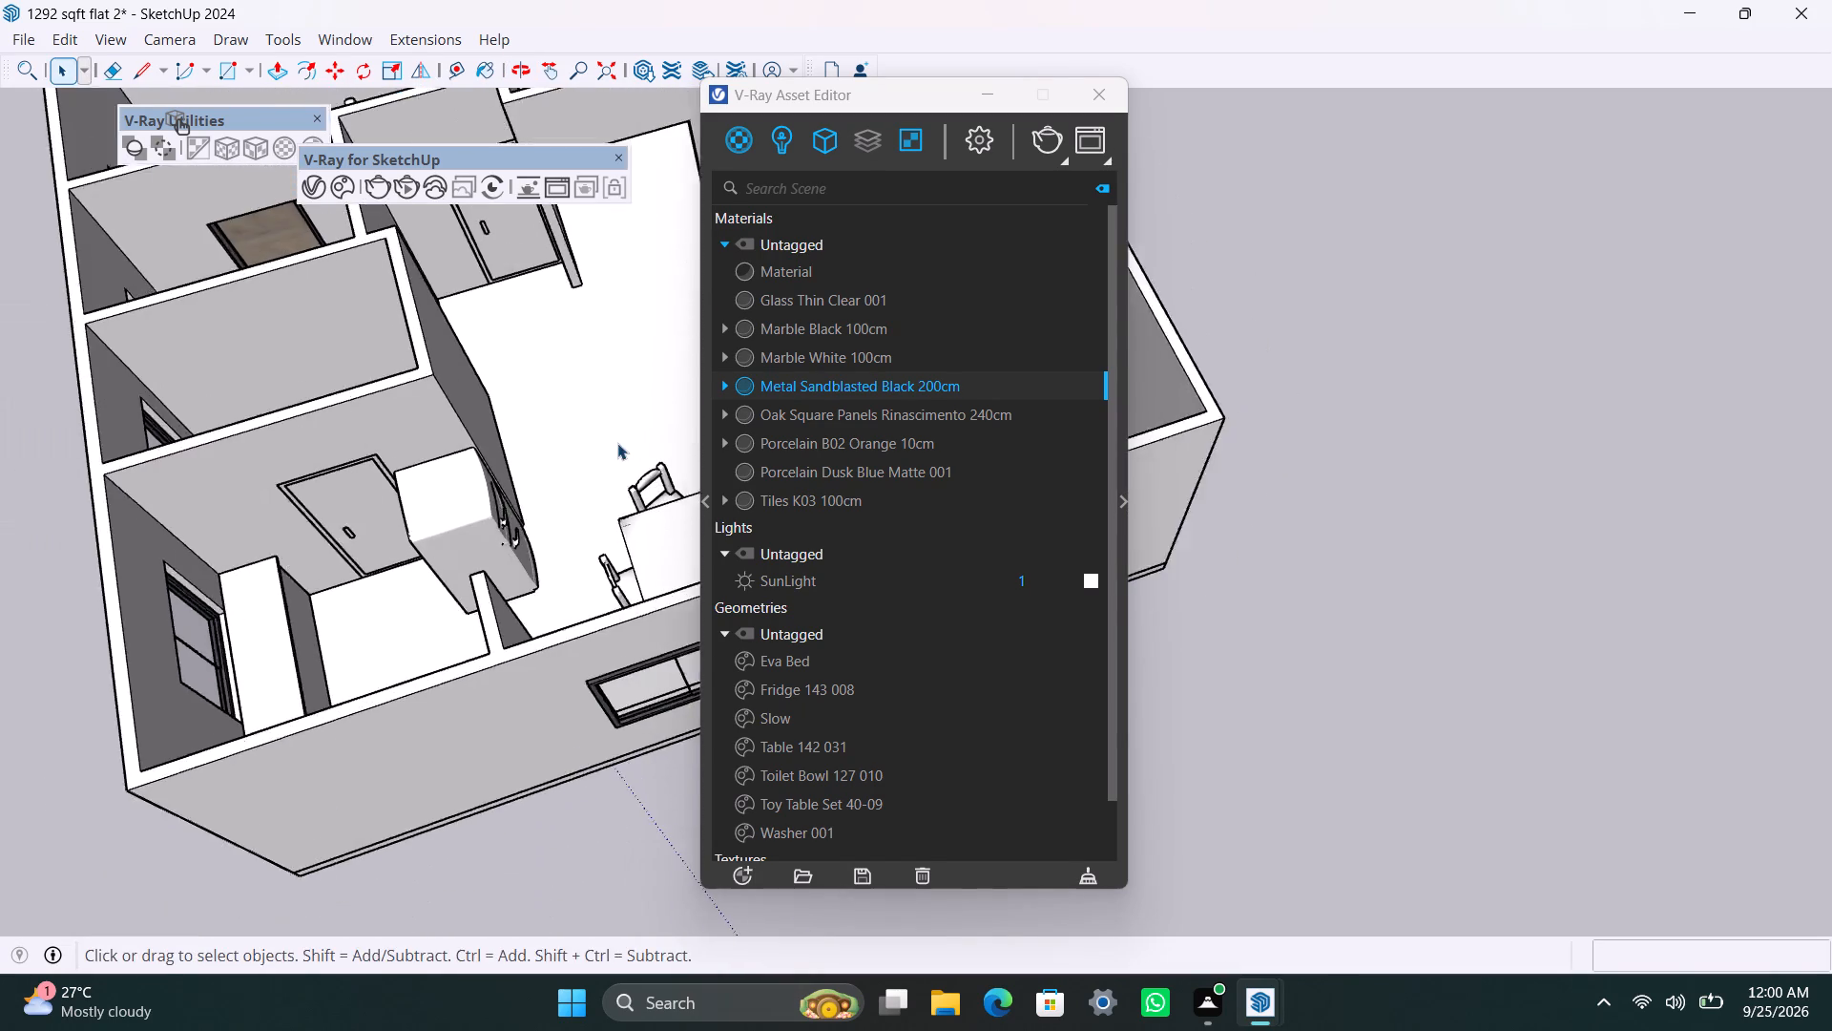
scroll(617, 443, down, 1)
shift+middle_drag(606, 456, 526, 680)
scroll(496, 614, up, 2)
middle_drag(438, 610, 406, 603)
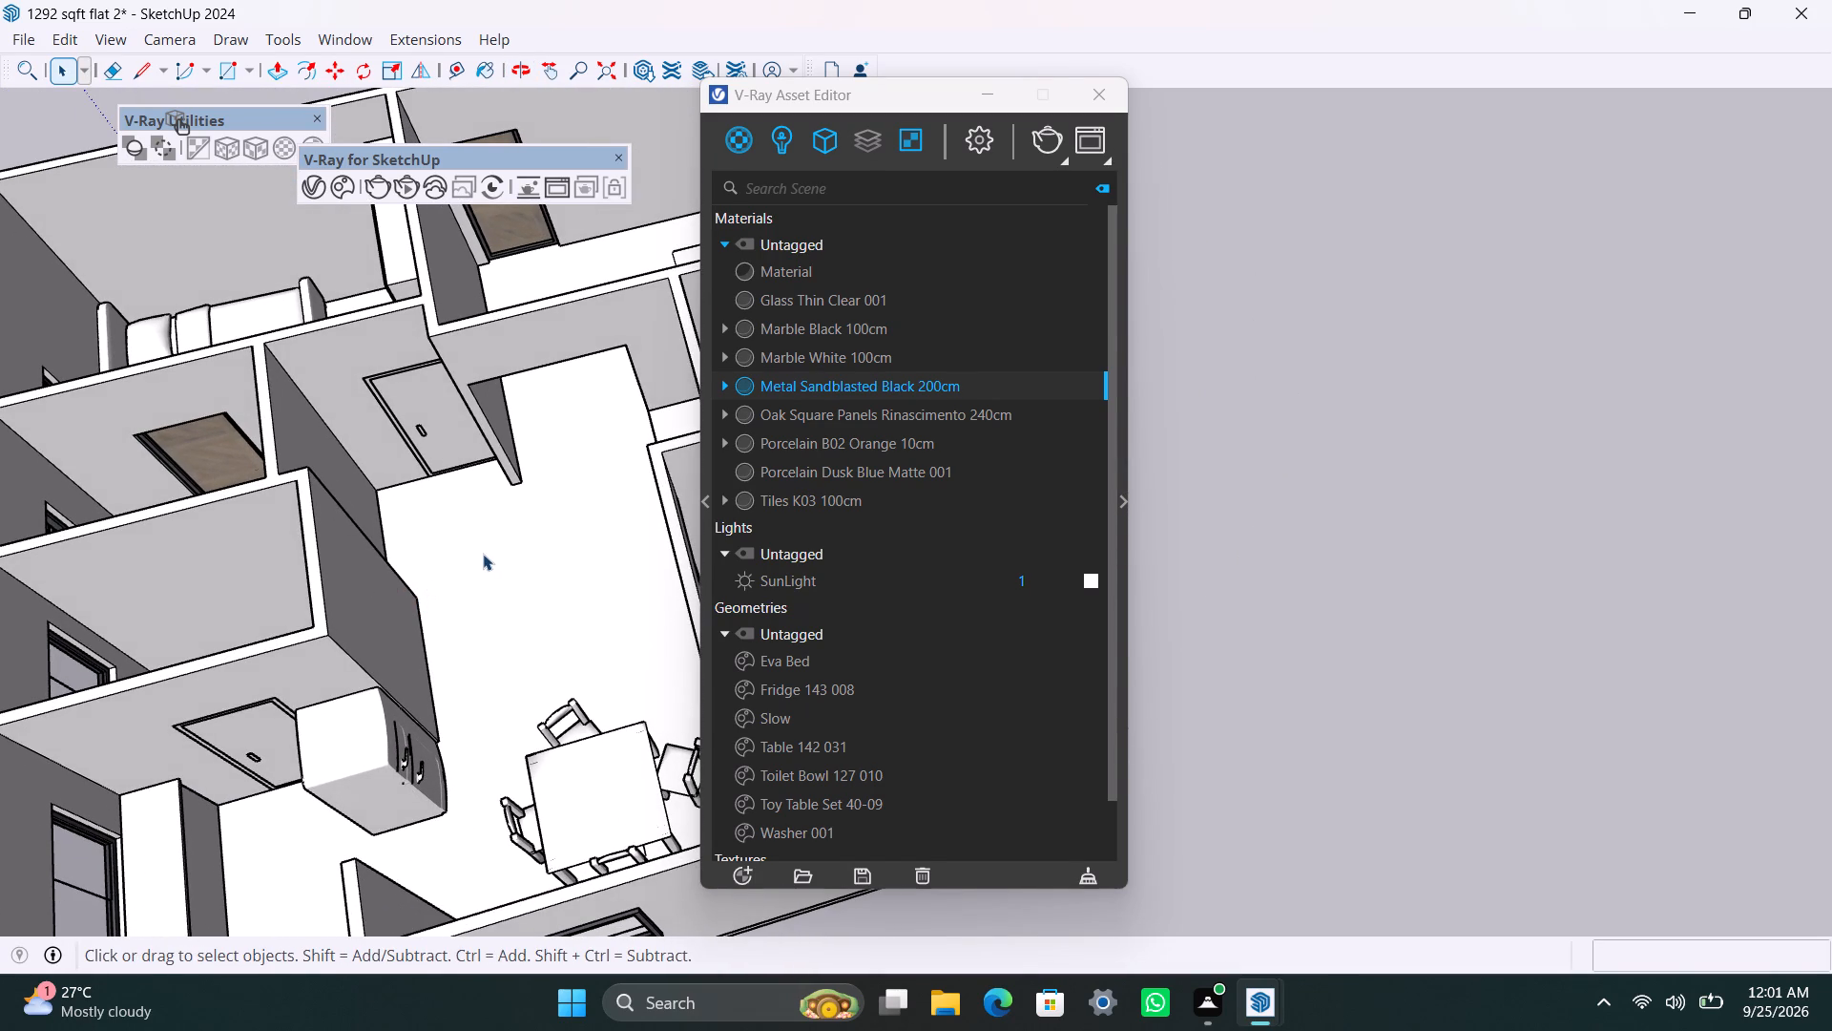
Apply Metal Sandblasted Black 200cm with a bounding-box-fitted cubic texture projection to the door frame at the end of the passage off the dining area.
scroll(483, 552, up, 4)
middle_drag(460, 489, 561, 622)
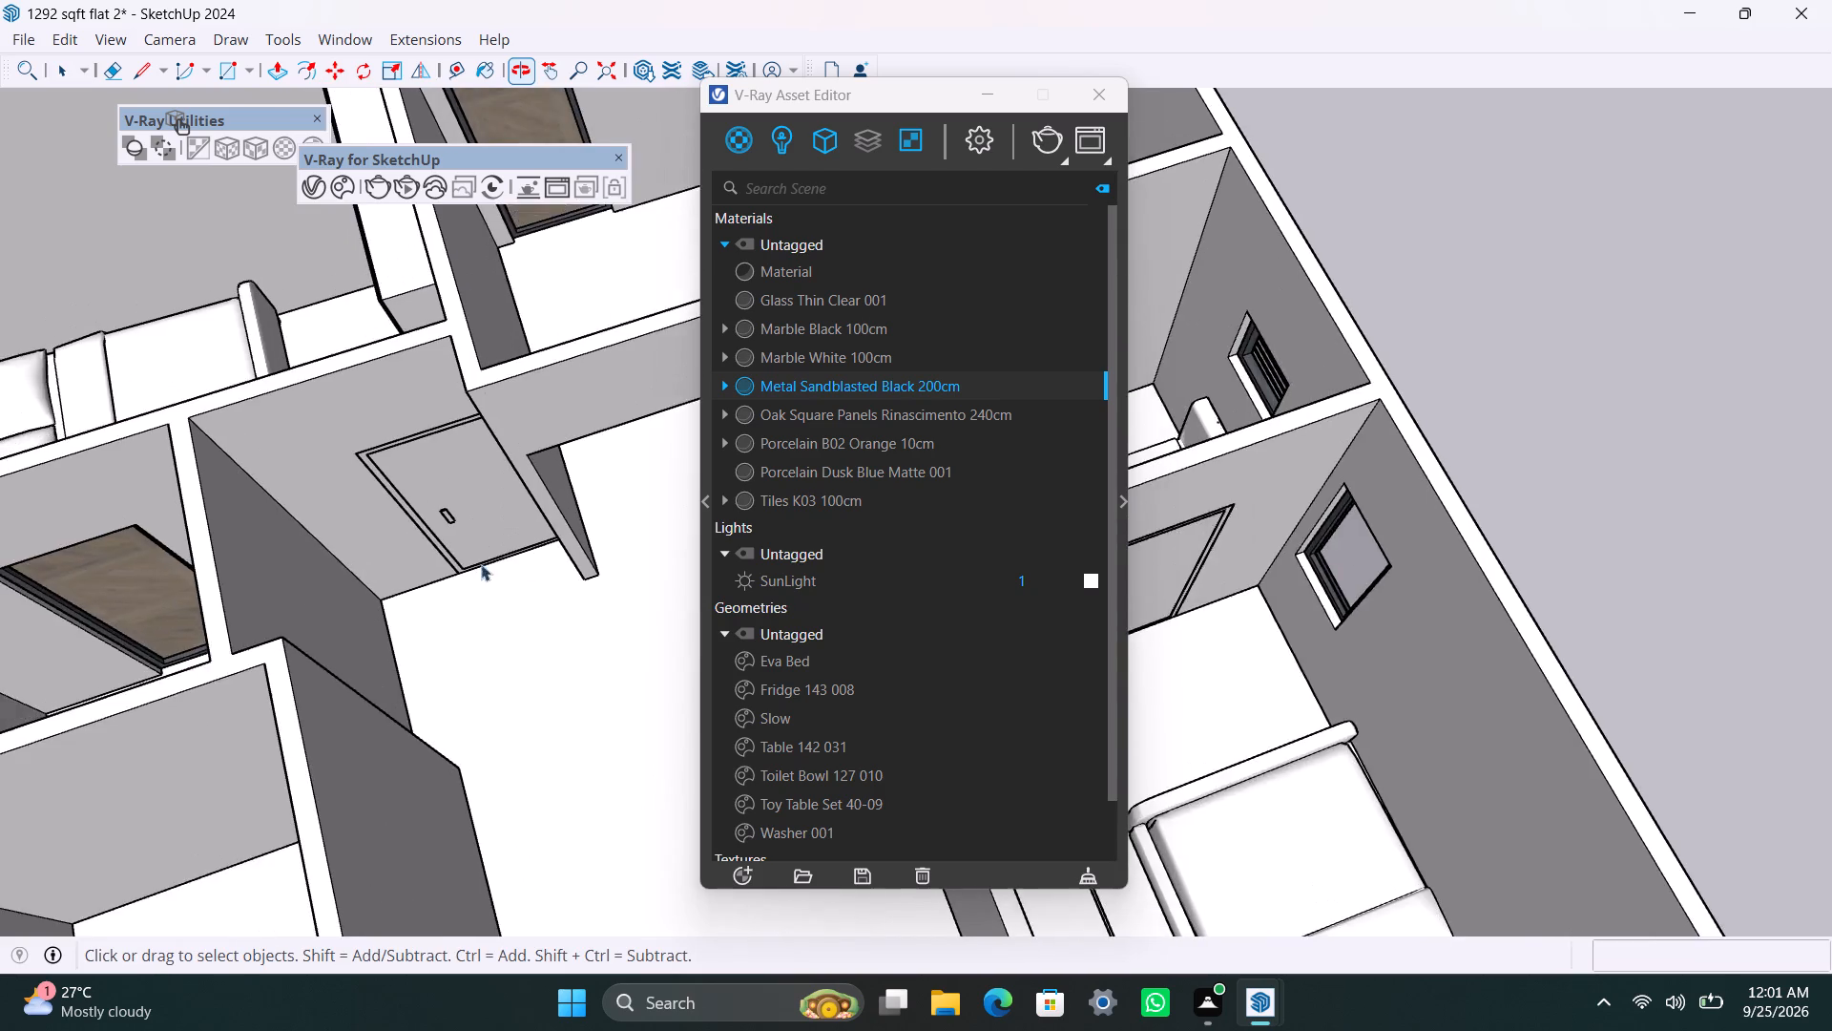
scroll(481, 562, up, 7)
triple_click(403, 513)
double_click(403, 513)
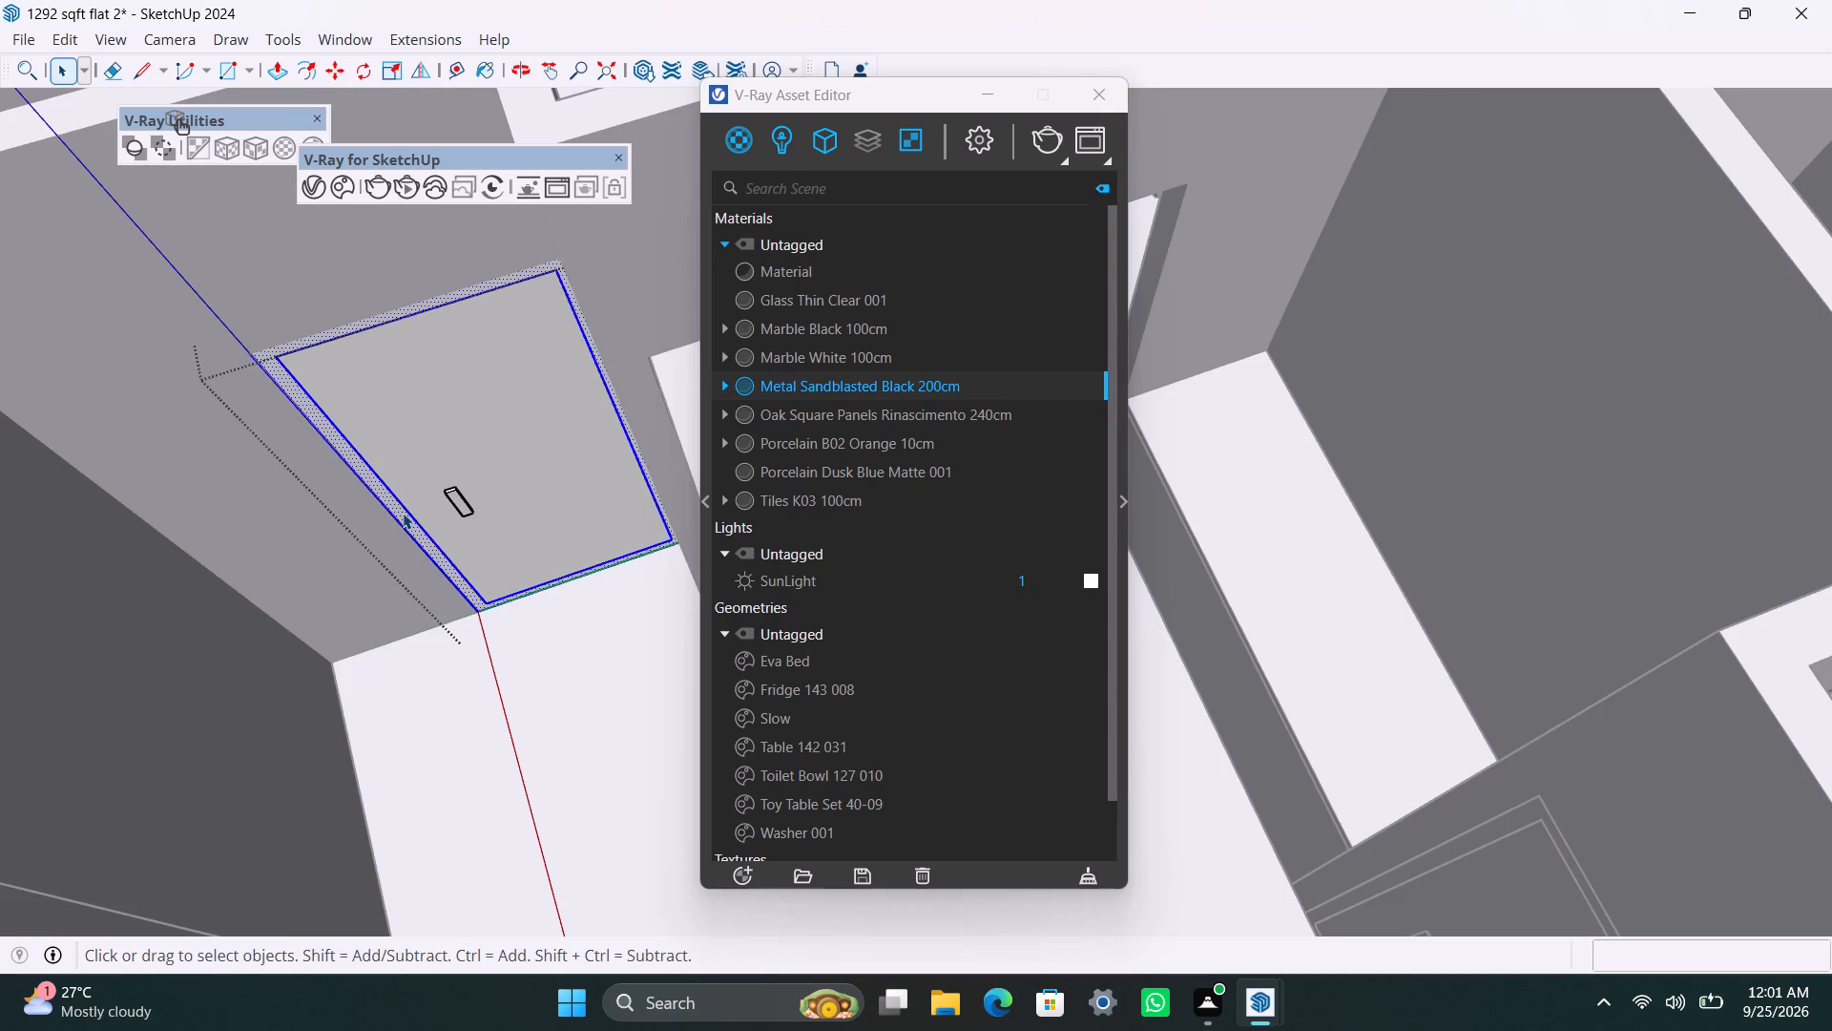
right_click(853, 380)
click(884, 420)
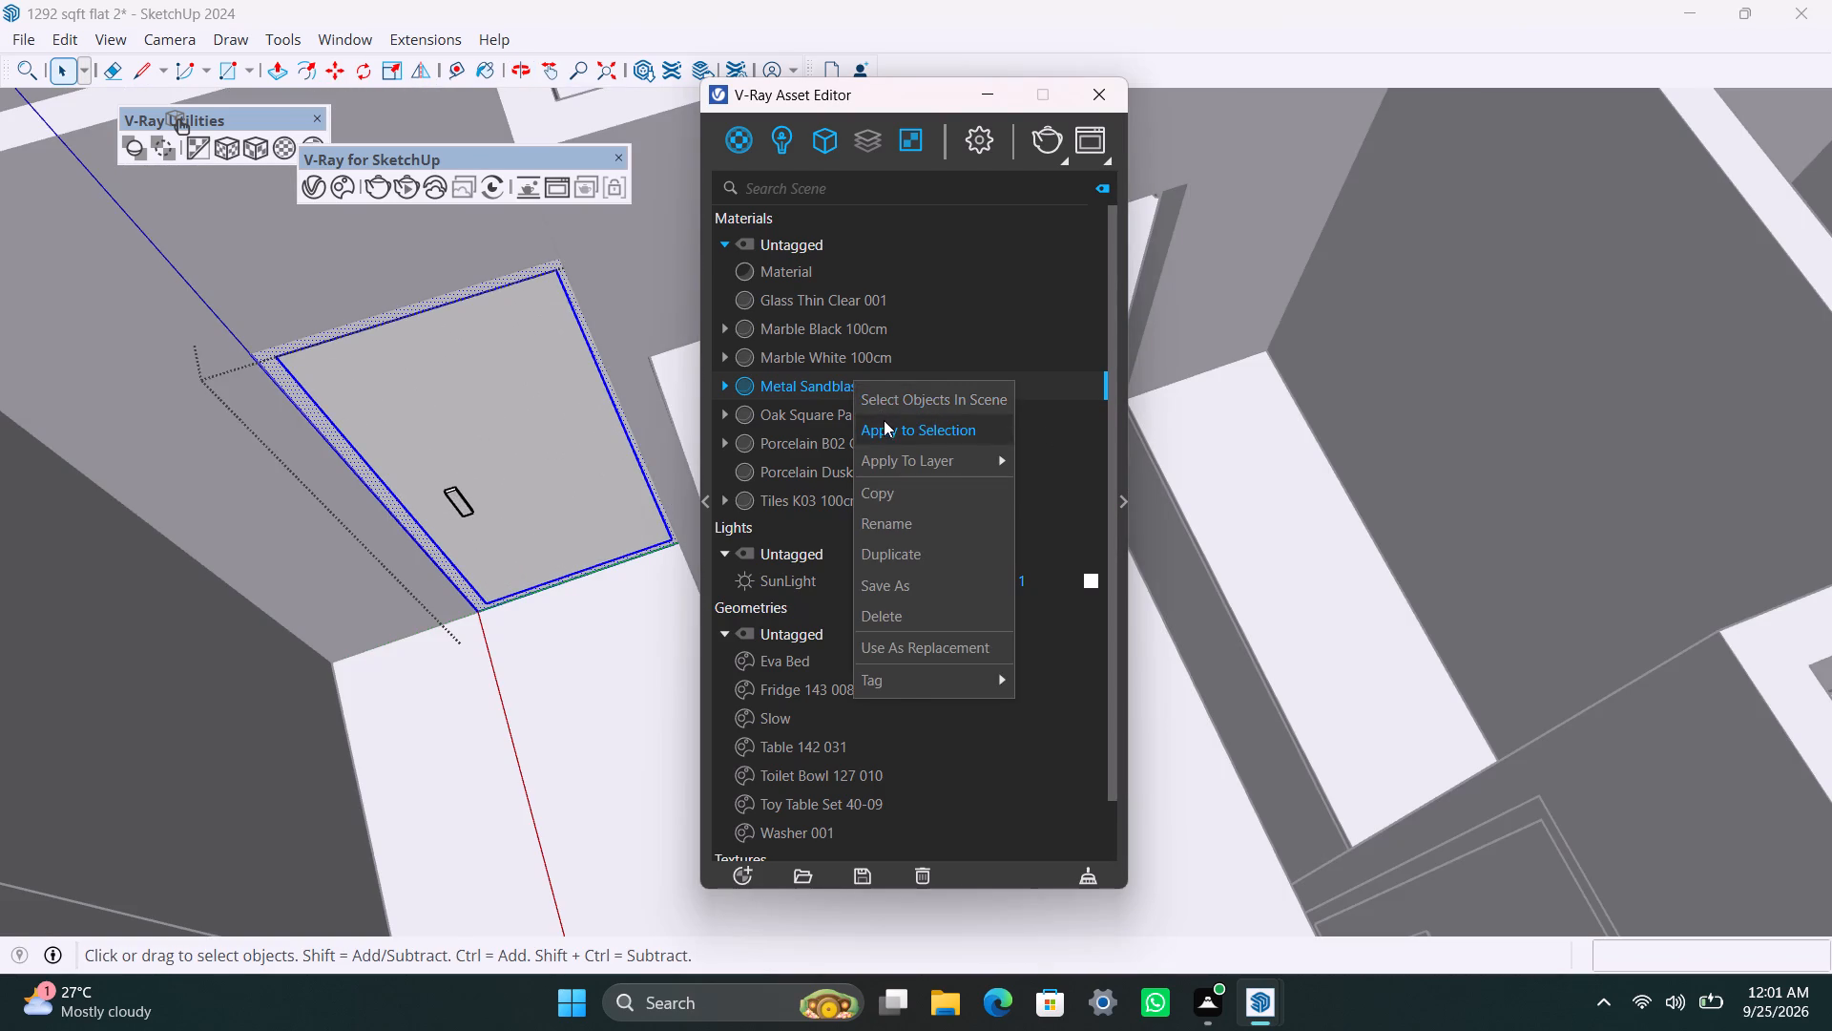
click(252, 137)
Apply Oak Square Panels Rinascimento 240cm to the leaf of the passage door.
triple_click(364, 373)
double_click(364, 373)
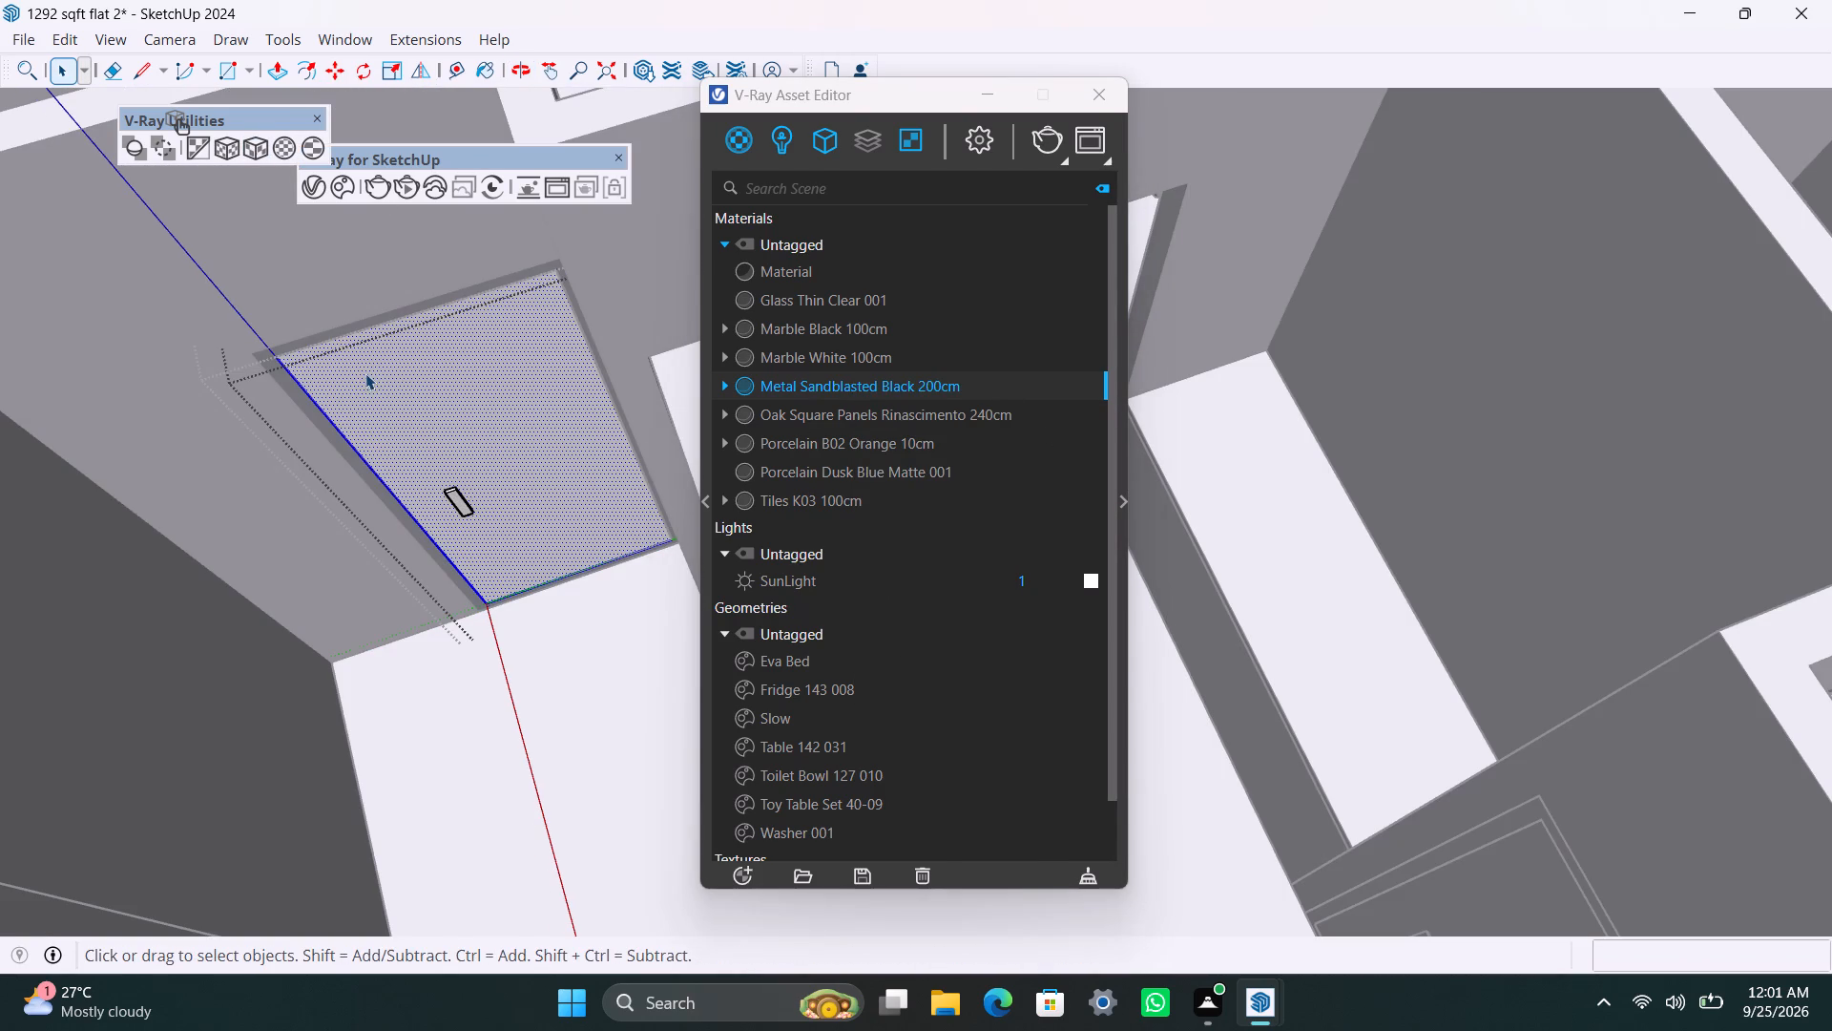
click(852, 420)
right_click(851, 412)
click(886, 453)
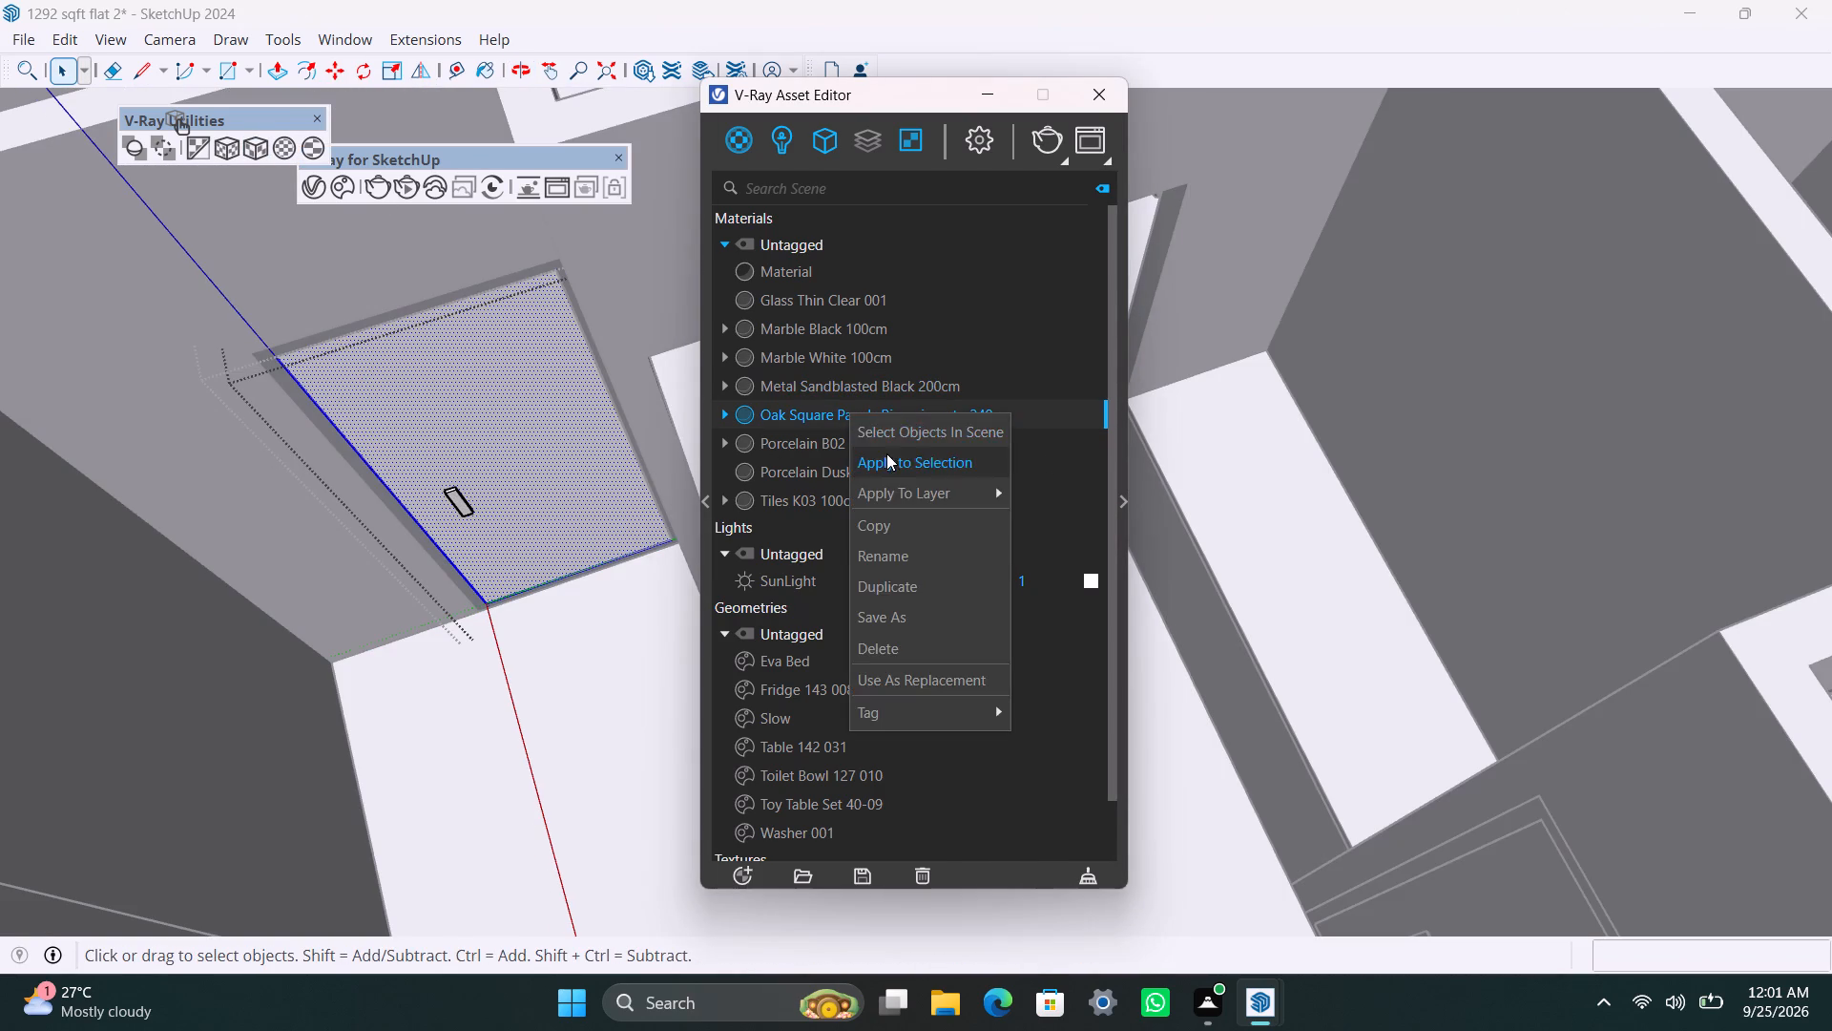
click(596, 673)
Apply Metal Sandblasted Black 200cm to the handle of the passage door and leave the door group.
scroll(477, 561, up, 5)
triple_click(460, 492)
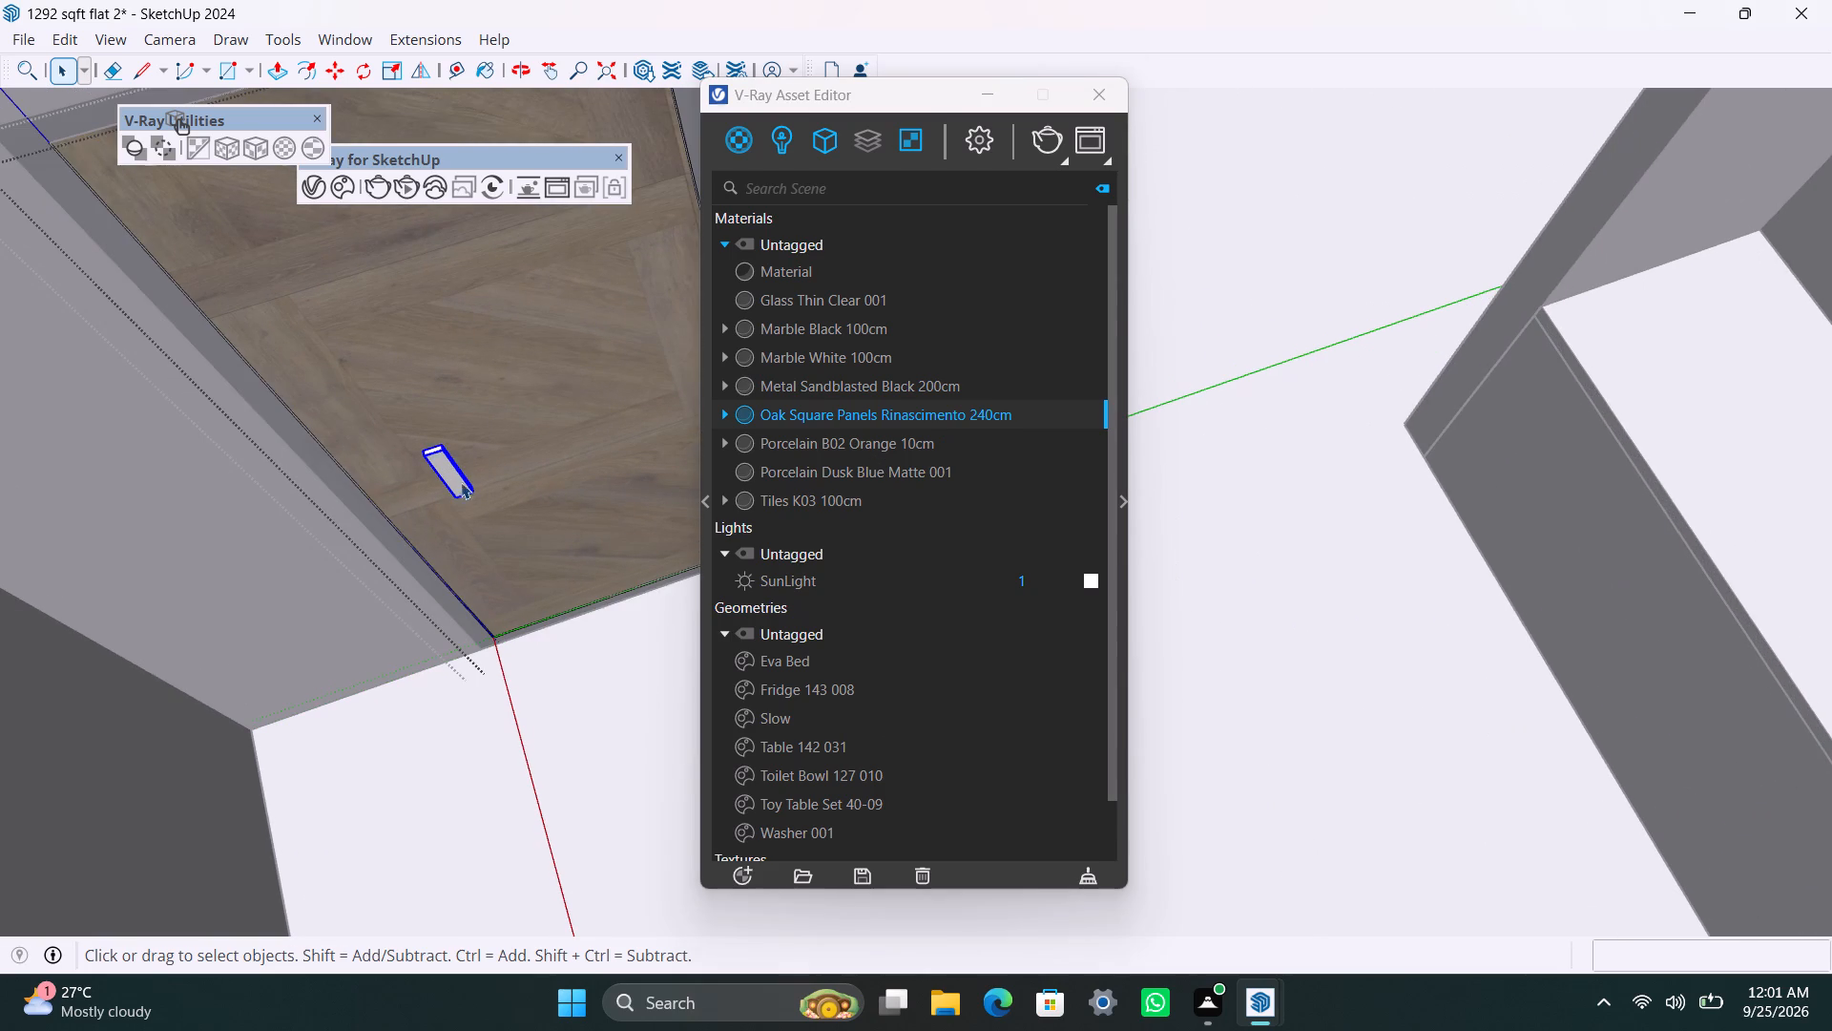
right_click(870, 415)
click(851, 389)
right_click(851, 389)
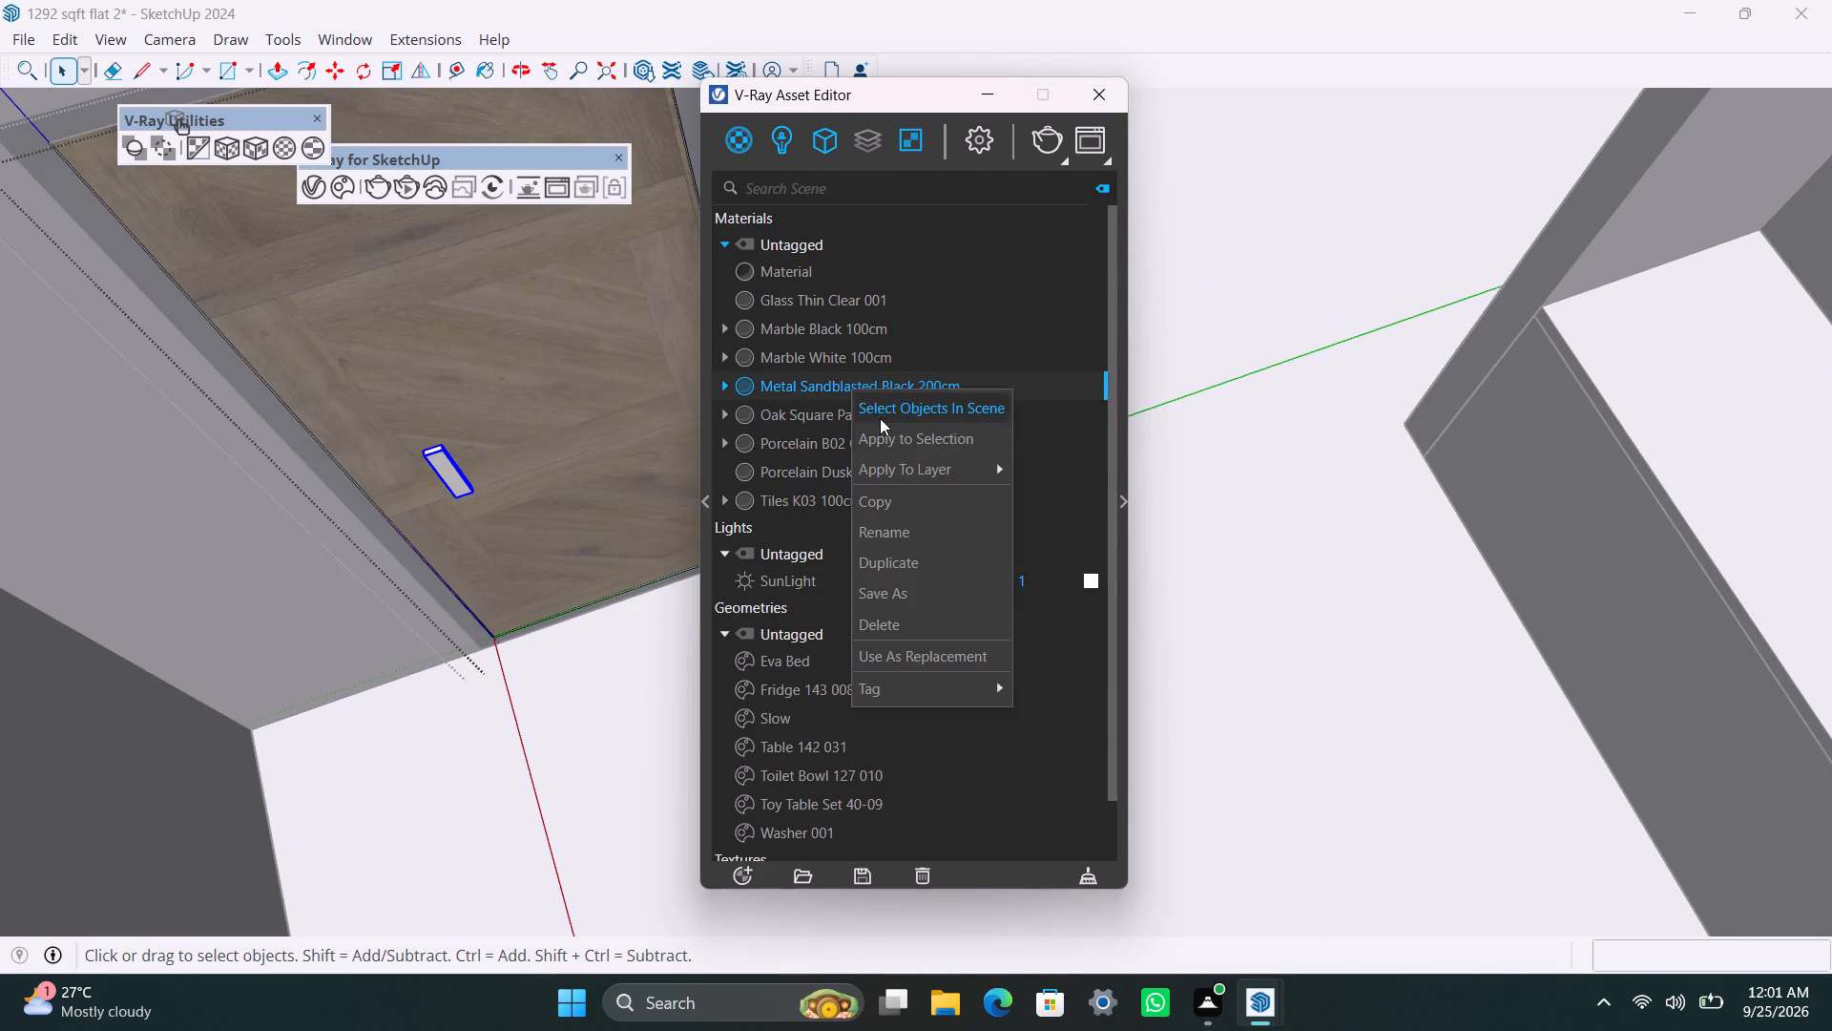
click(887, 429)
click(598, 688)
scroll(544, 591, down, 20)
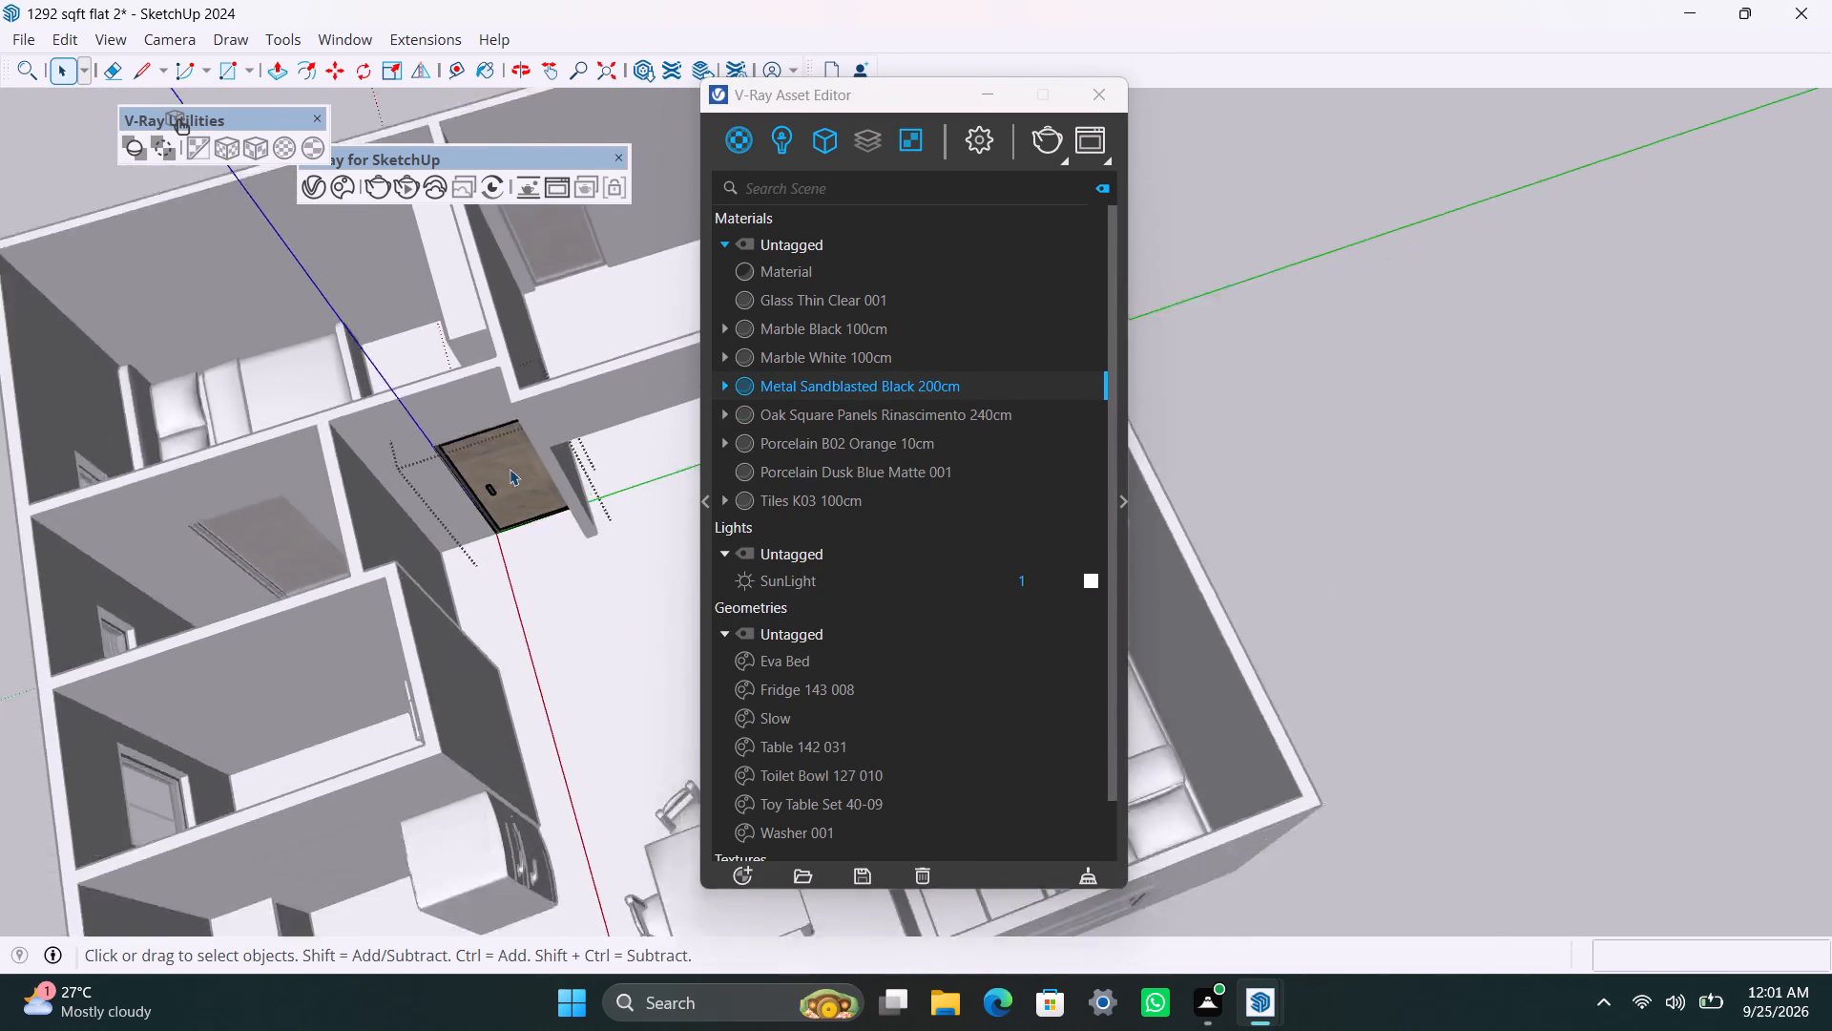
scroll(510, 469, down, 6)
double_click(1439, 488)
click(1440, 482)
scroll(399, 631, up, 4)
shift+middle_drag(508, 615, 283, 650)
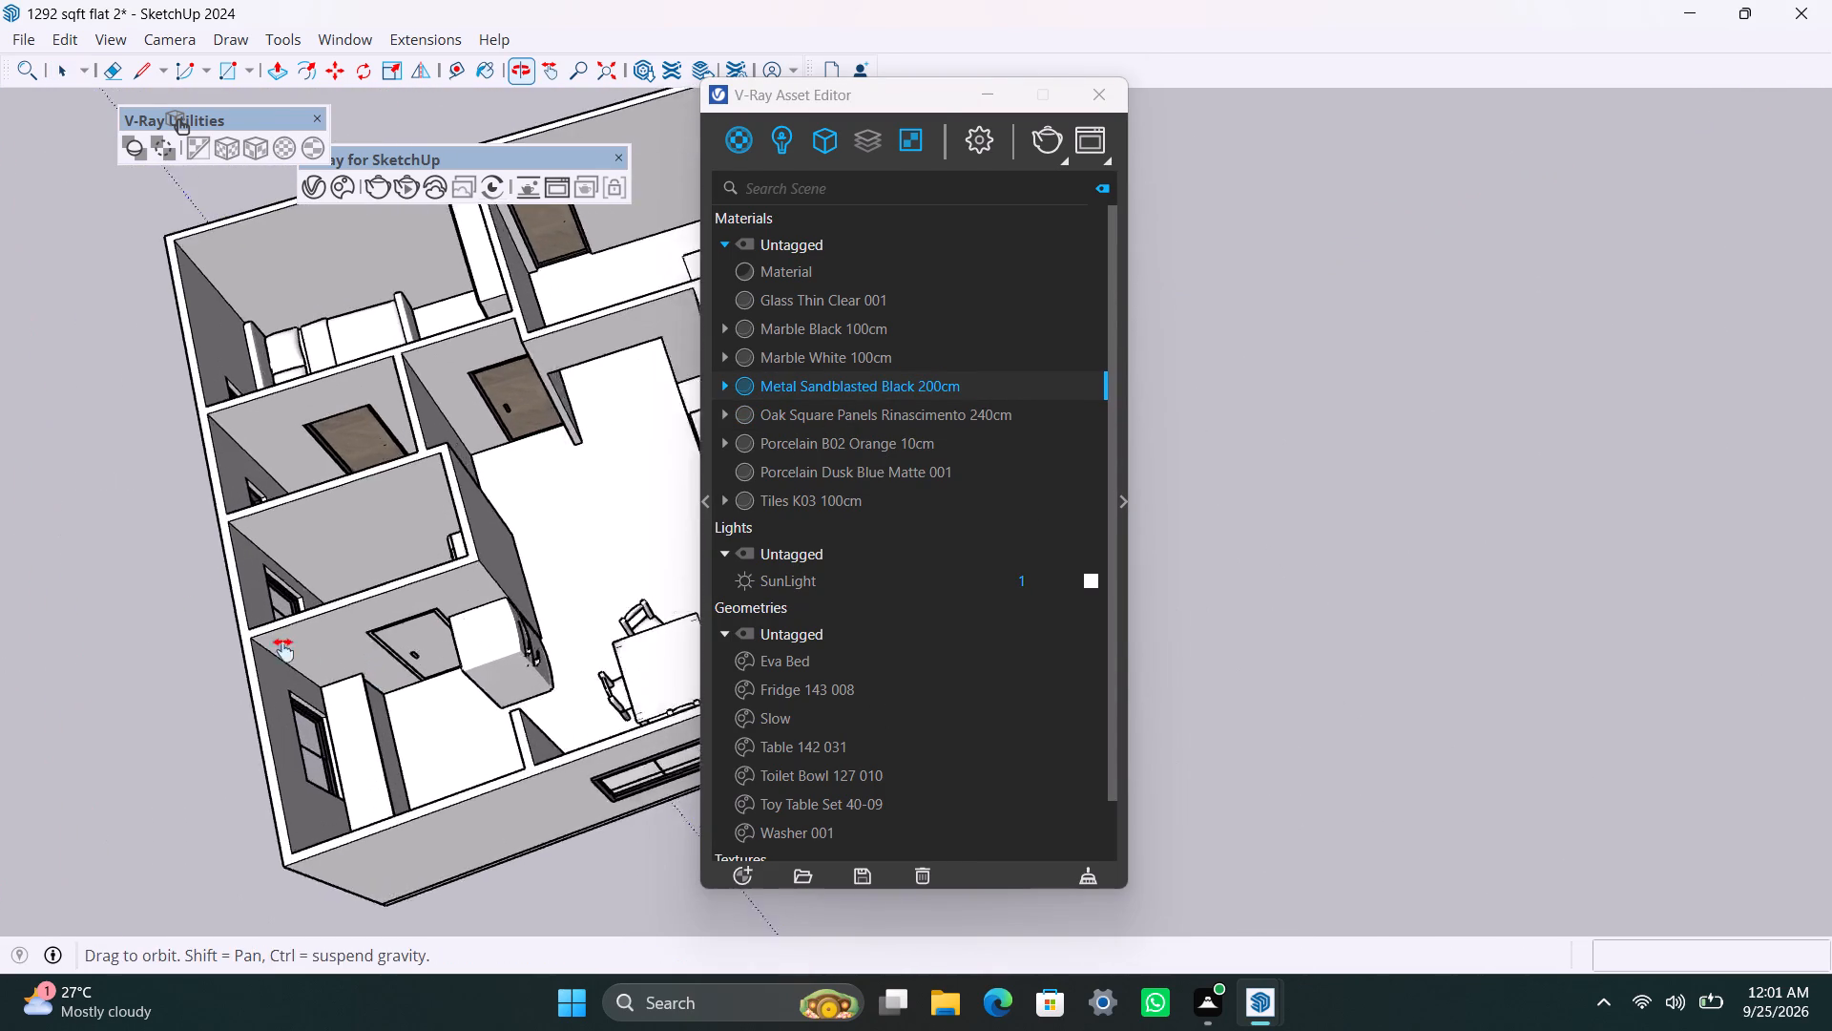
Apply Metal Sandblasted Black 200cm with a bounding-box-fitted cubic texture projection to the frame of the kitchen door beside the fridge.
shift+middle_drag(283, 650, 232, 645)
scroll(231, 639, up, 3)
middle_drag(161, 663, 383, 535)
scroll(311, 573, up, 8)
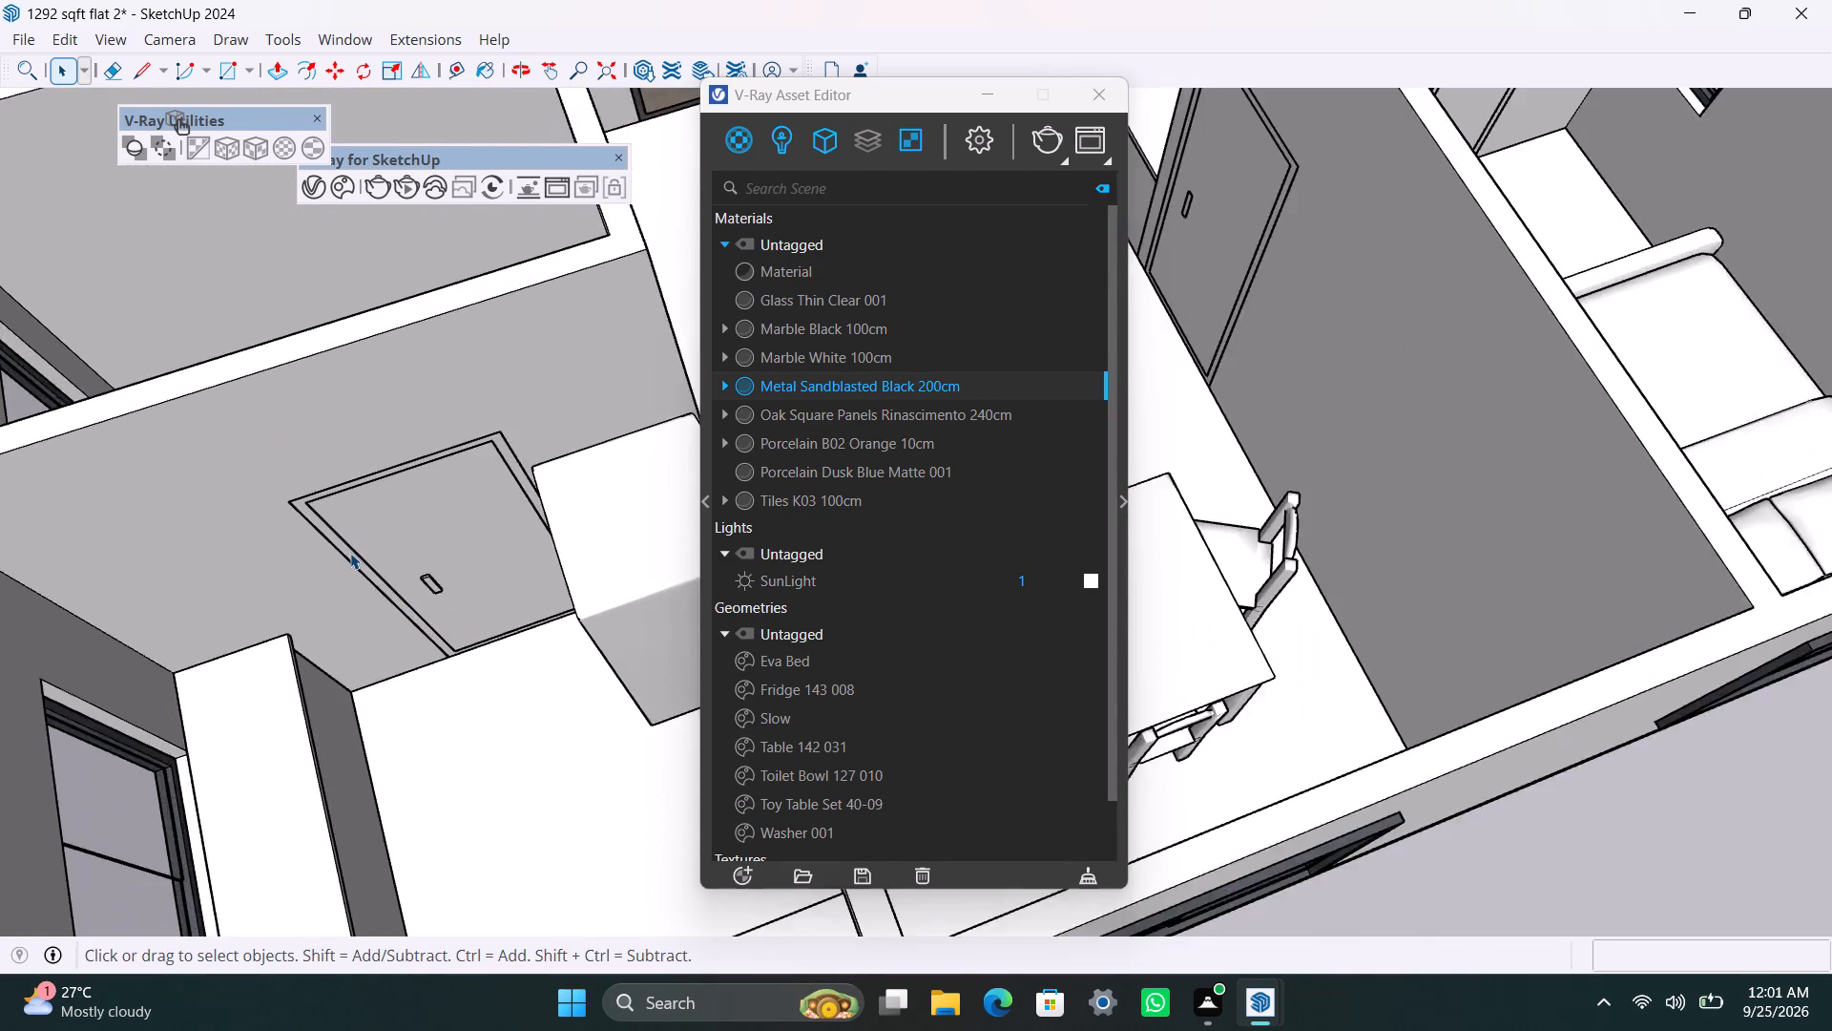
scroll(350, 553, up, 3)
triple_click(350, 551)
triple_click(350, 550)
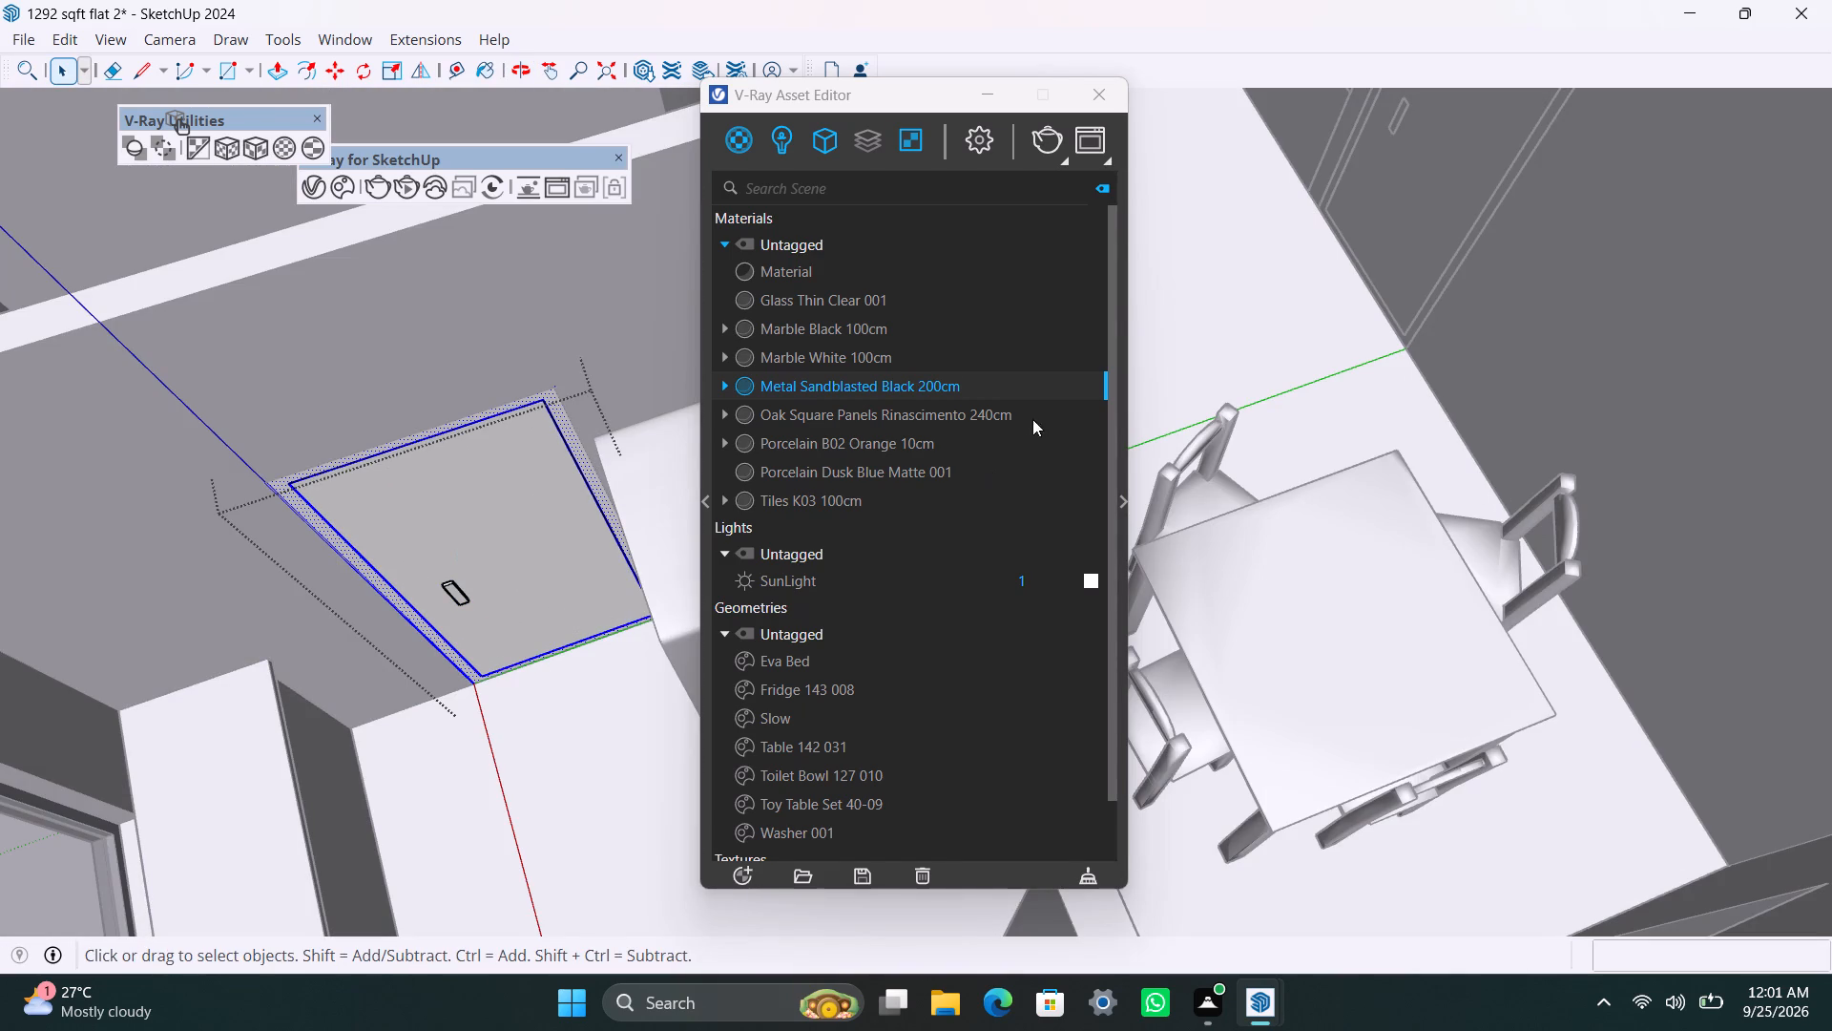
right_click(893, 387)
click(913, 423)
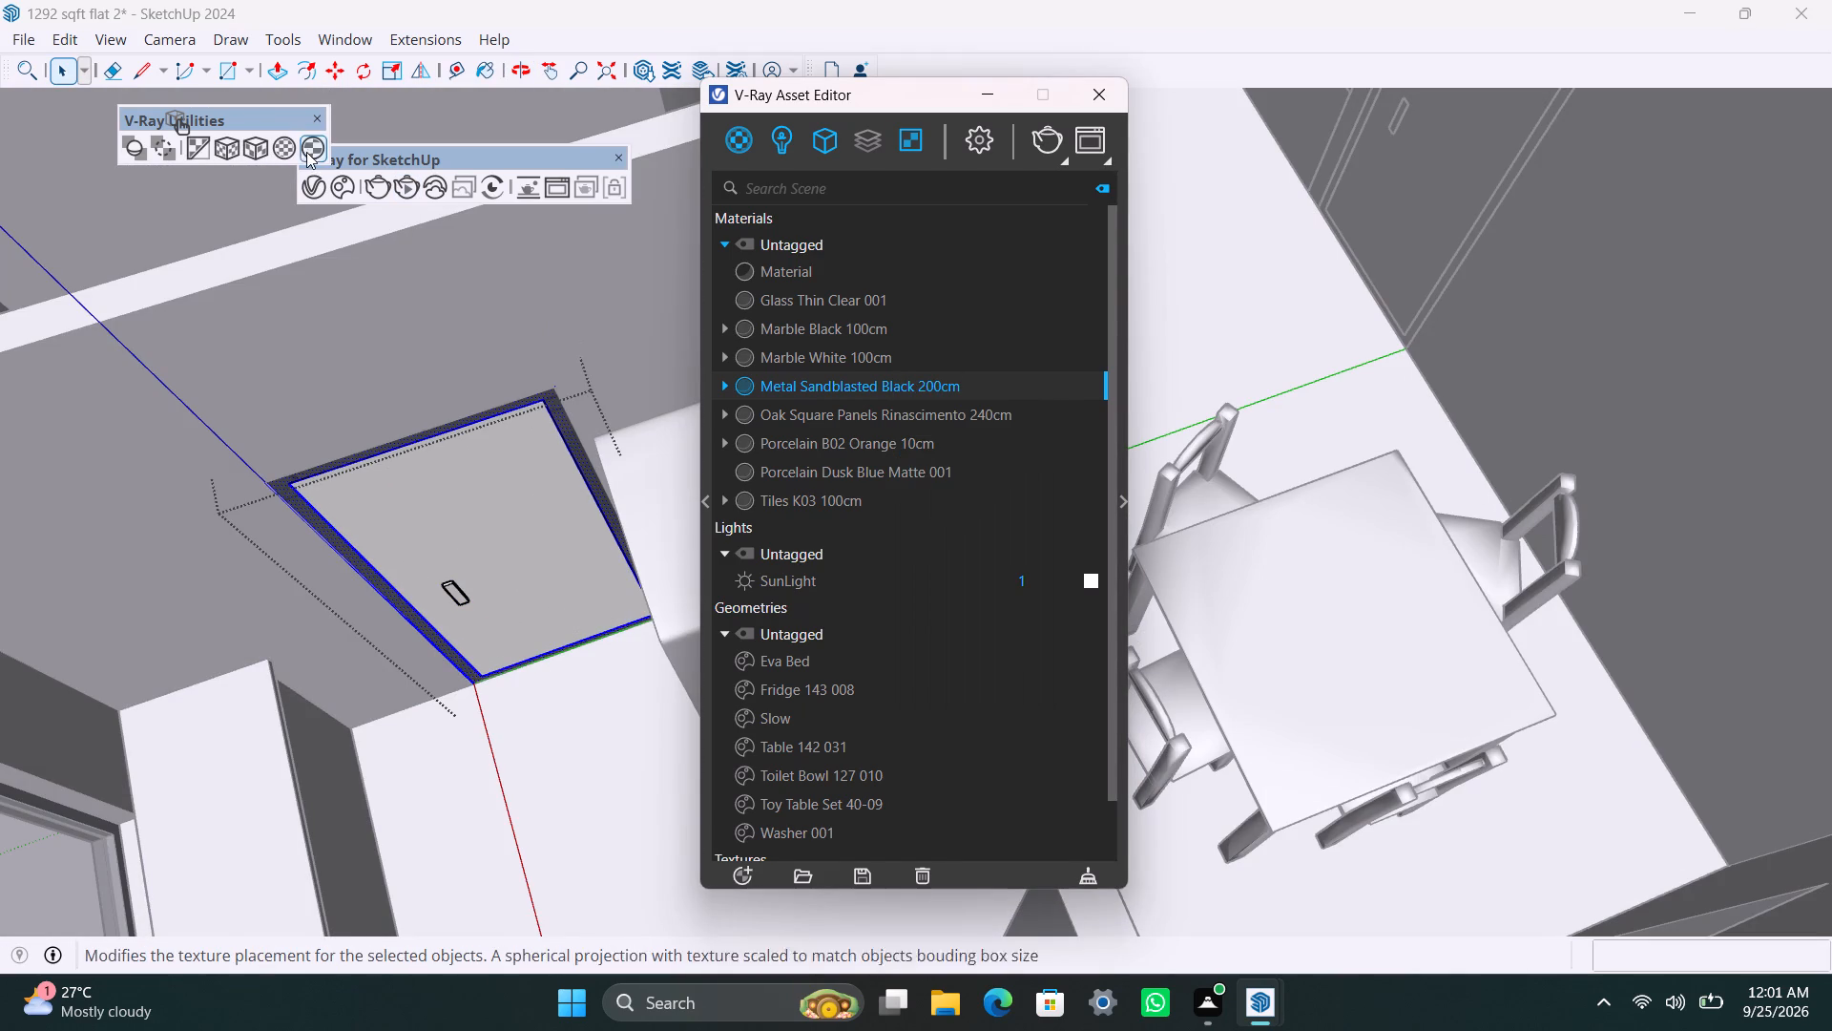
click(257, 142)
Apply Oak Square Panels Rinascimento 240cm to the leaf of the kitchen door.
triple_click(439, 474)
double_click(439, 474)
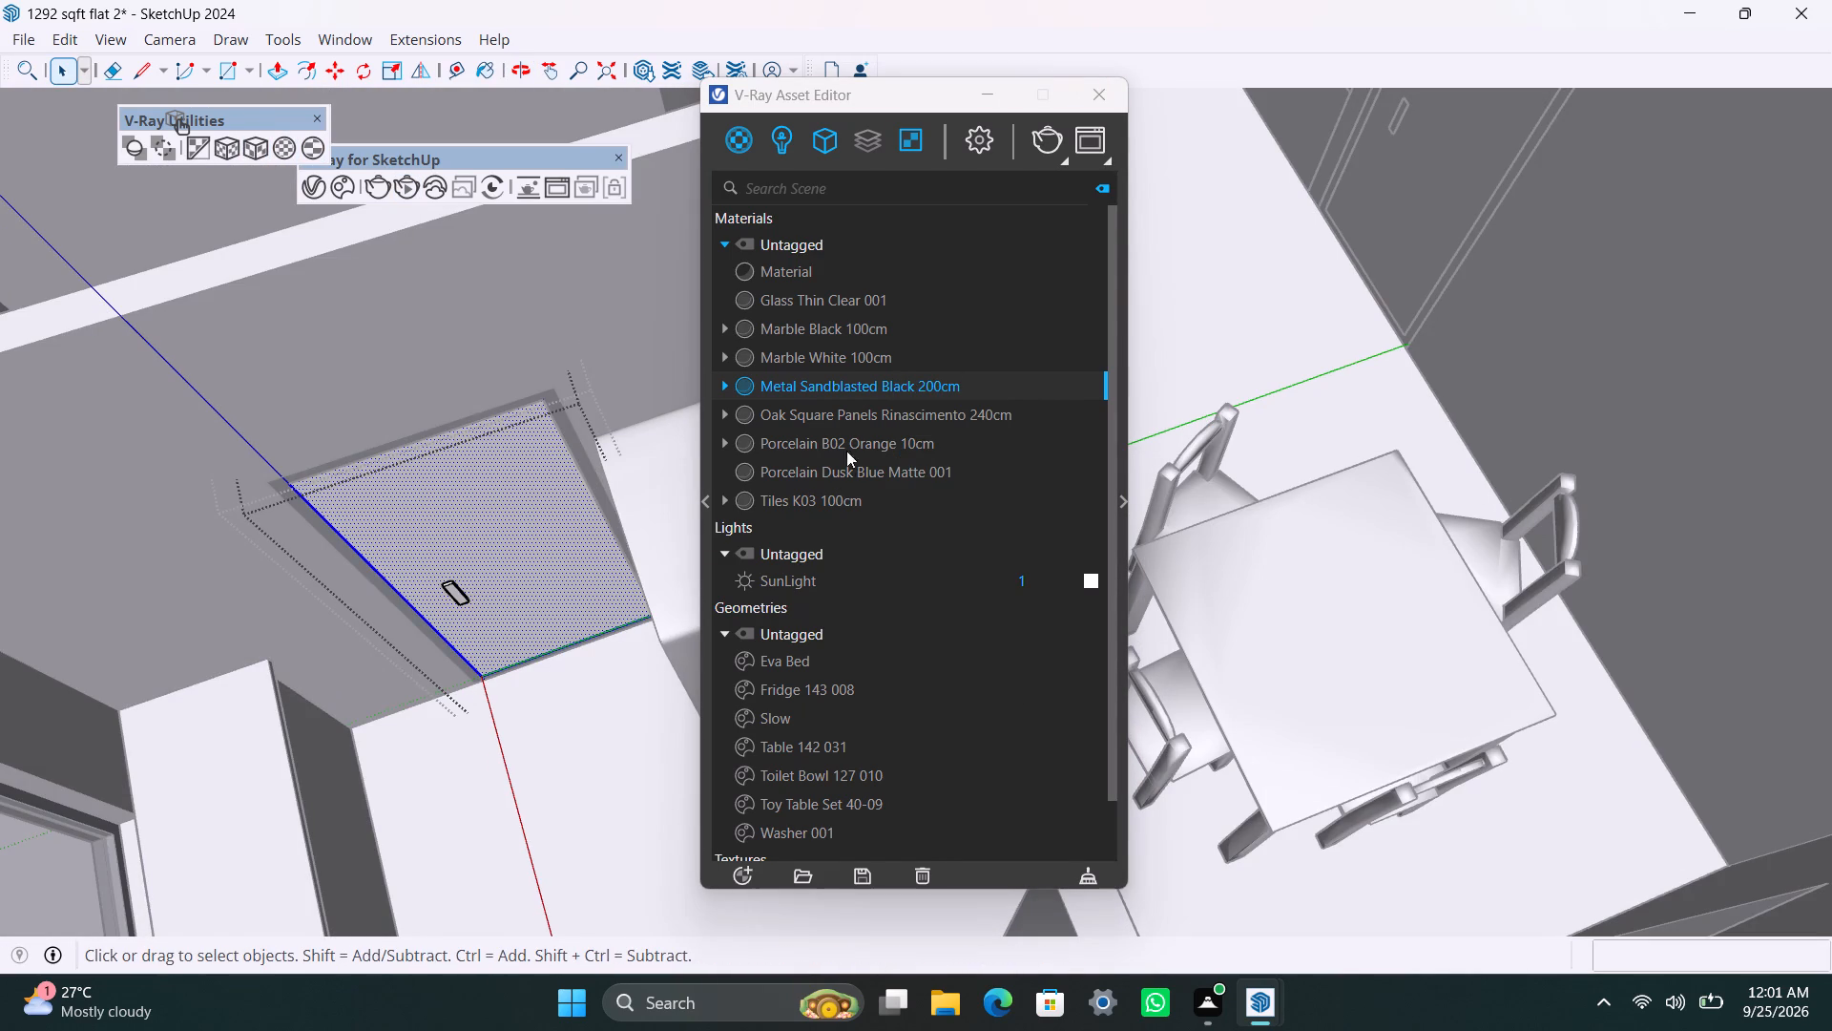
click(837, 414)
right_click(839, 416)
click(879, 468)
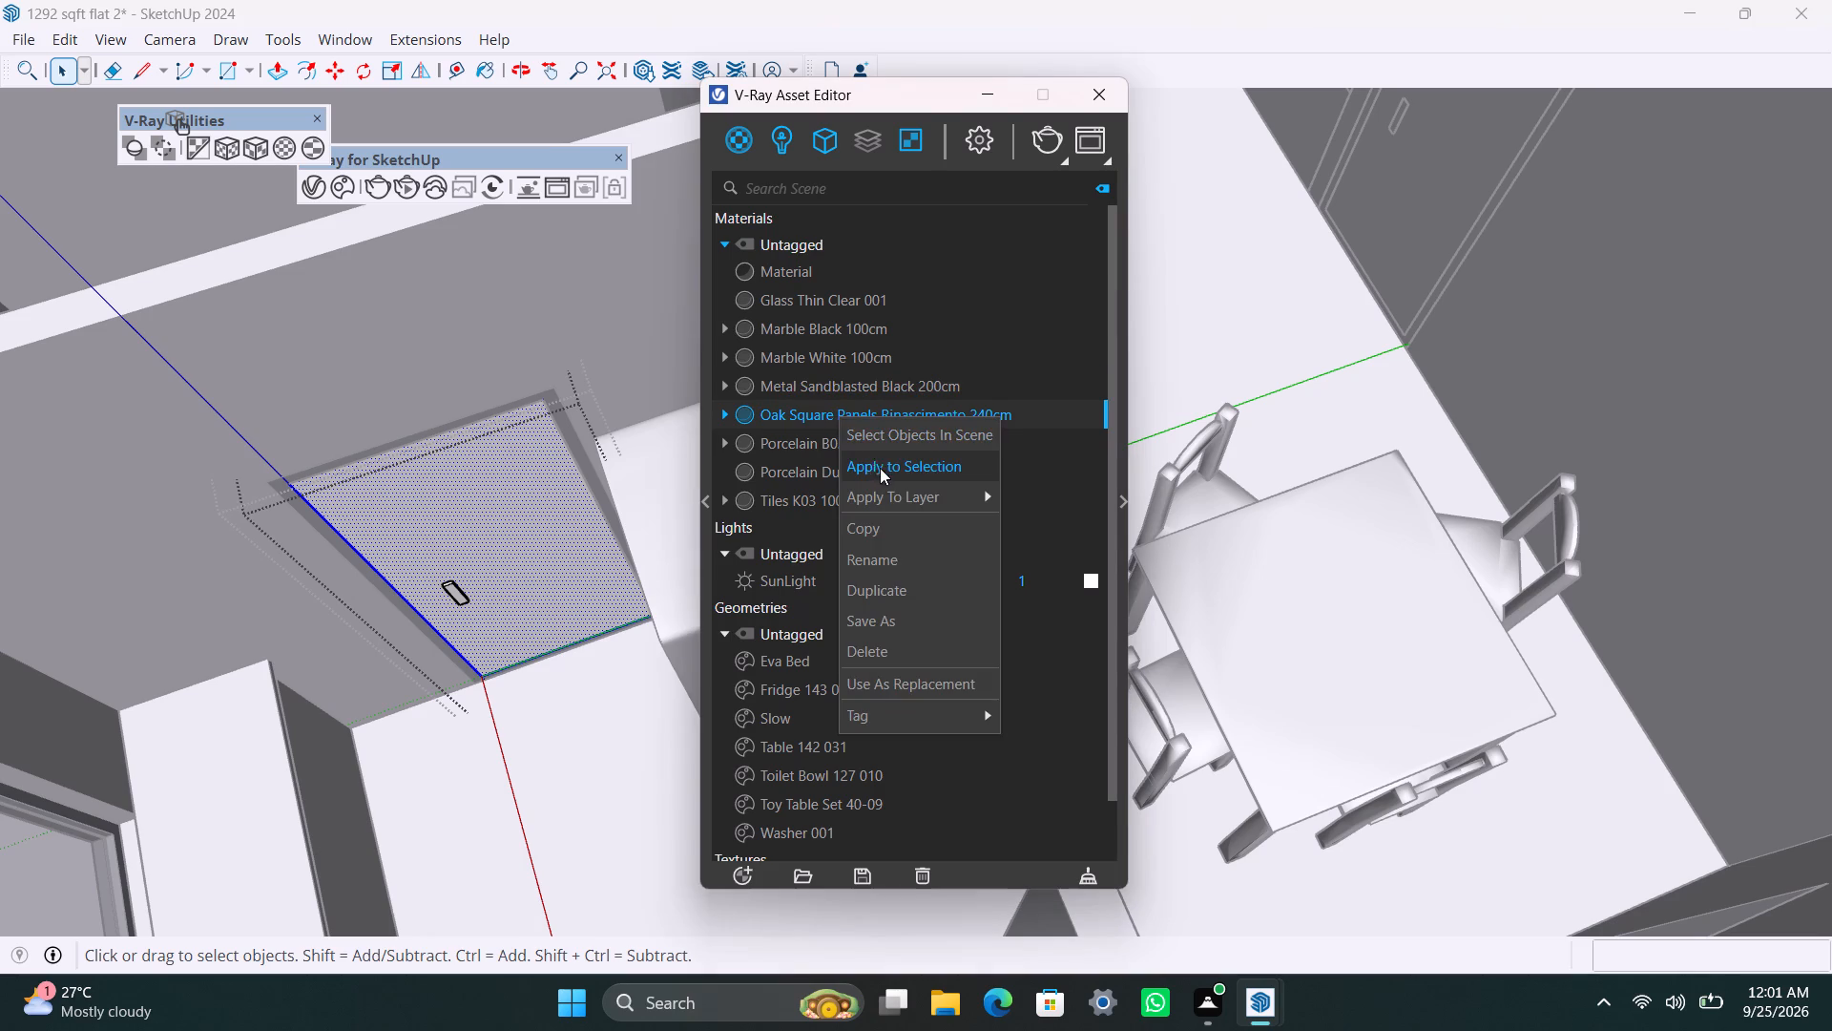
click(698, 721)
scroll(515, 632, up, 3)
click(472, 730)
Apply Metal Sandblasted Black 200cm to the handle of the kitchen door and leave the door group.
scroll(456, 610, up, 4)
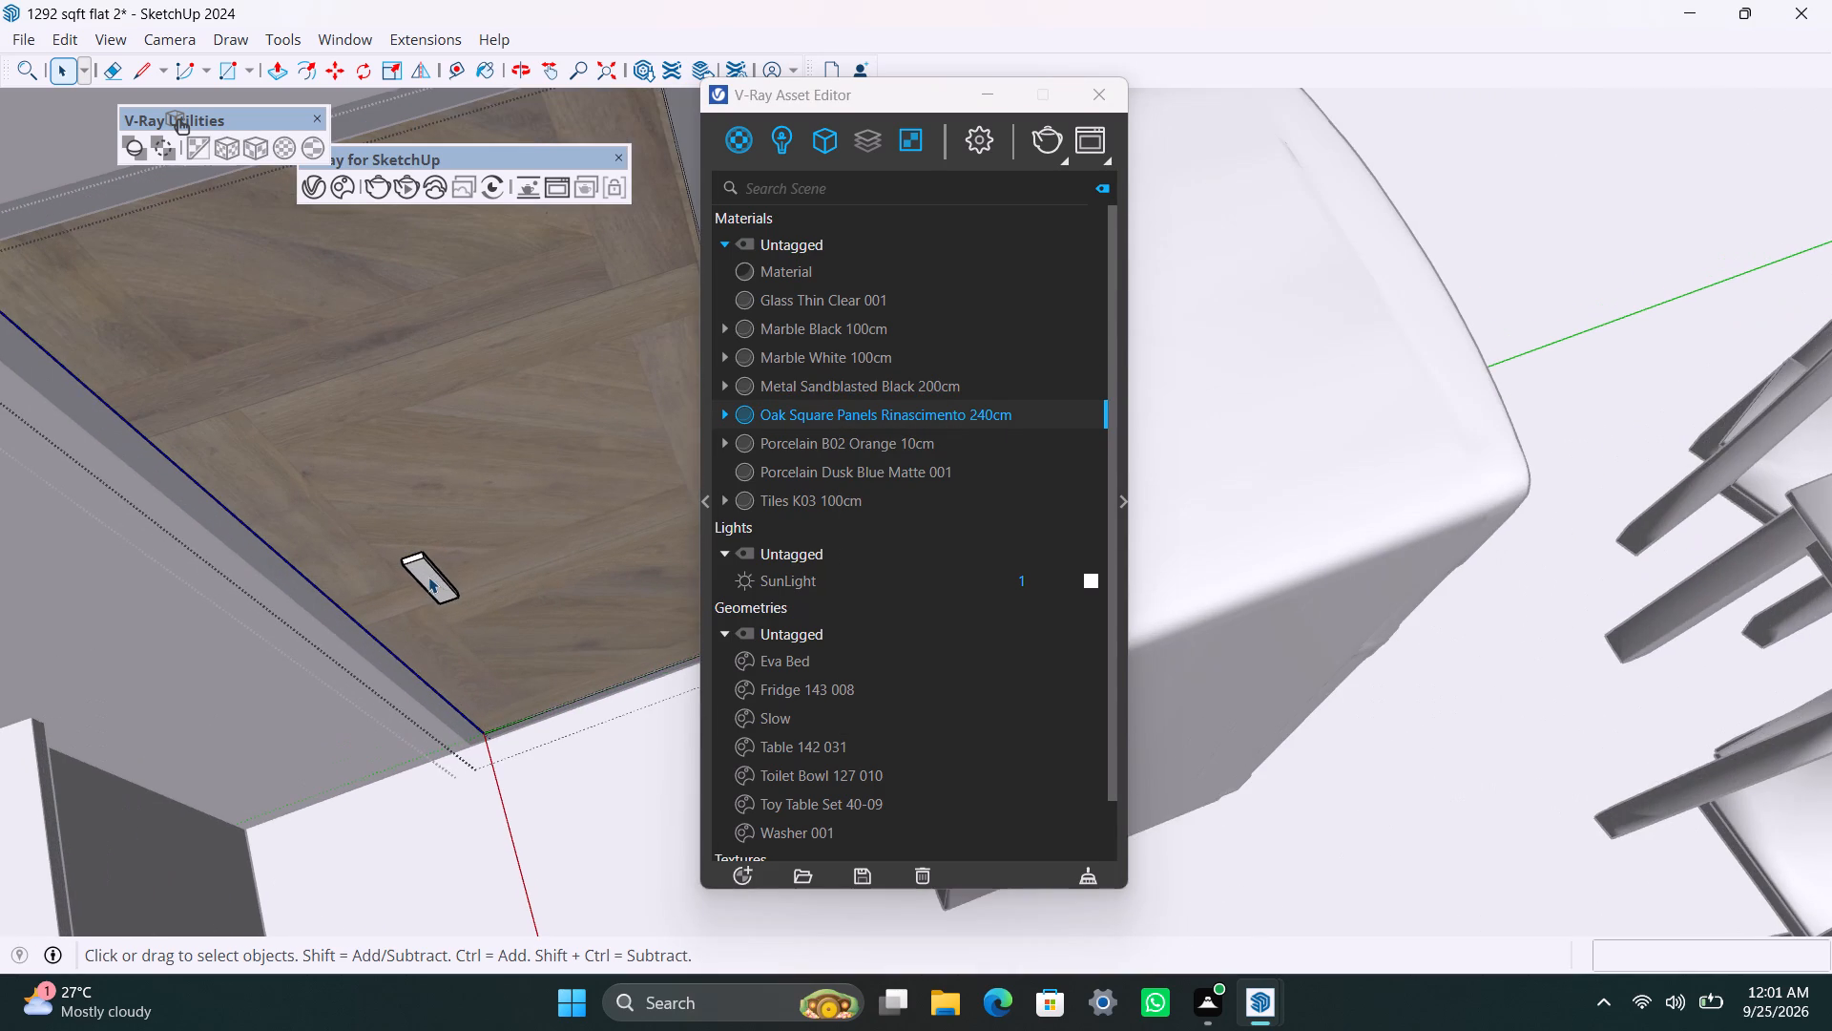
click(428, 577)
click(774, 385)
right_click(774, 385)
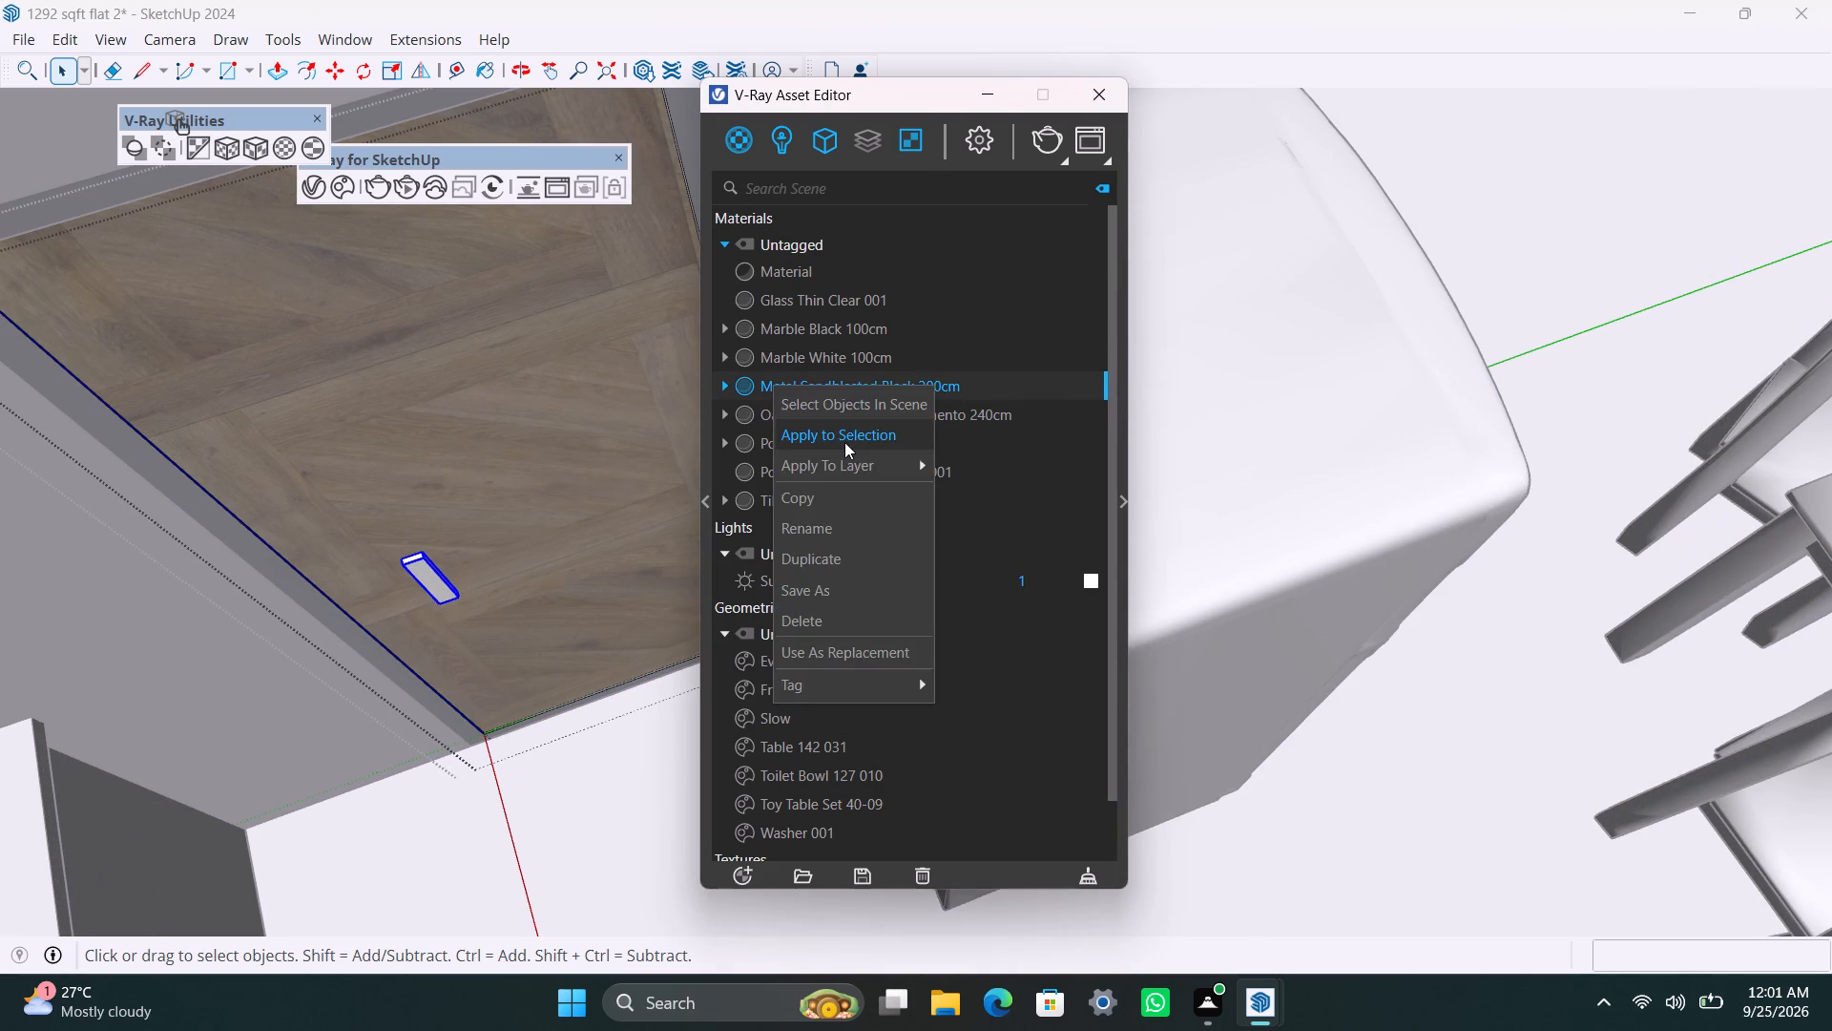
click(846, 442)
click(603, 741)
scroll(548, 725, down, 20)
scroll(548, 725, down, 5)
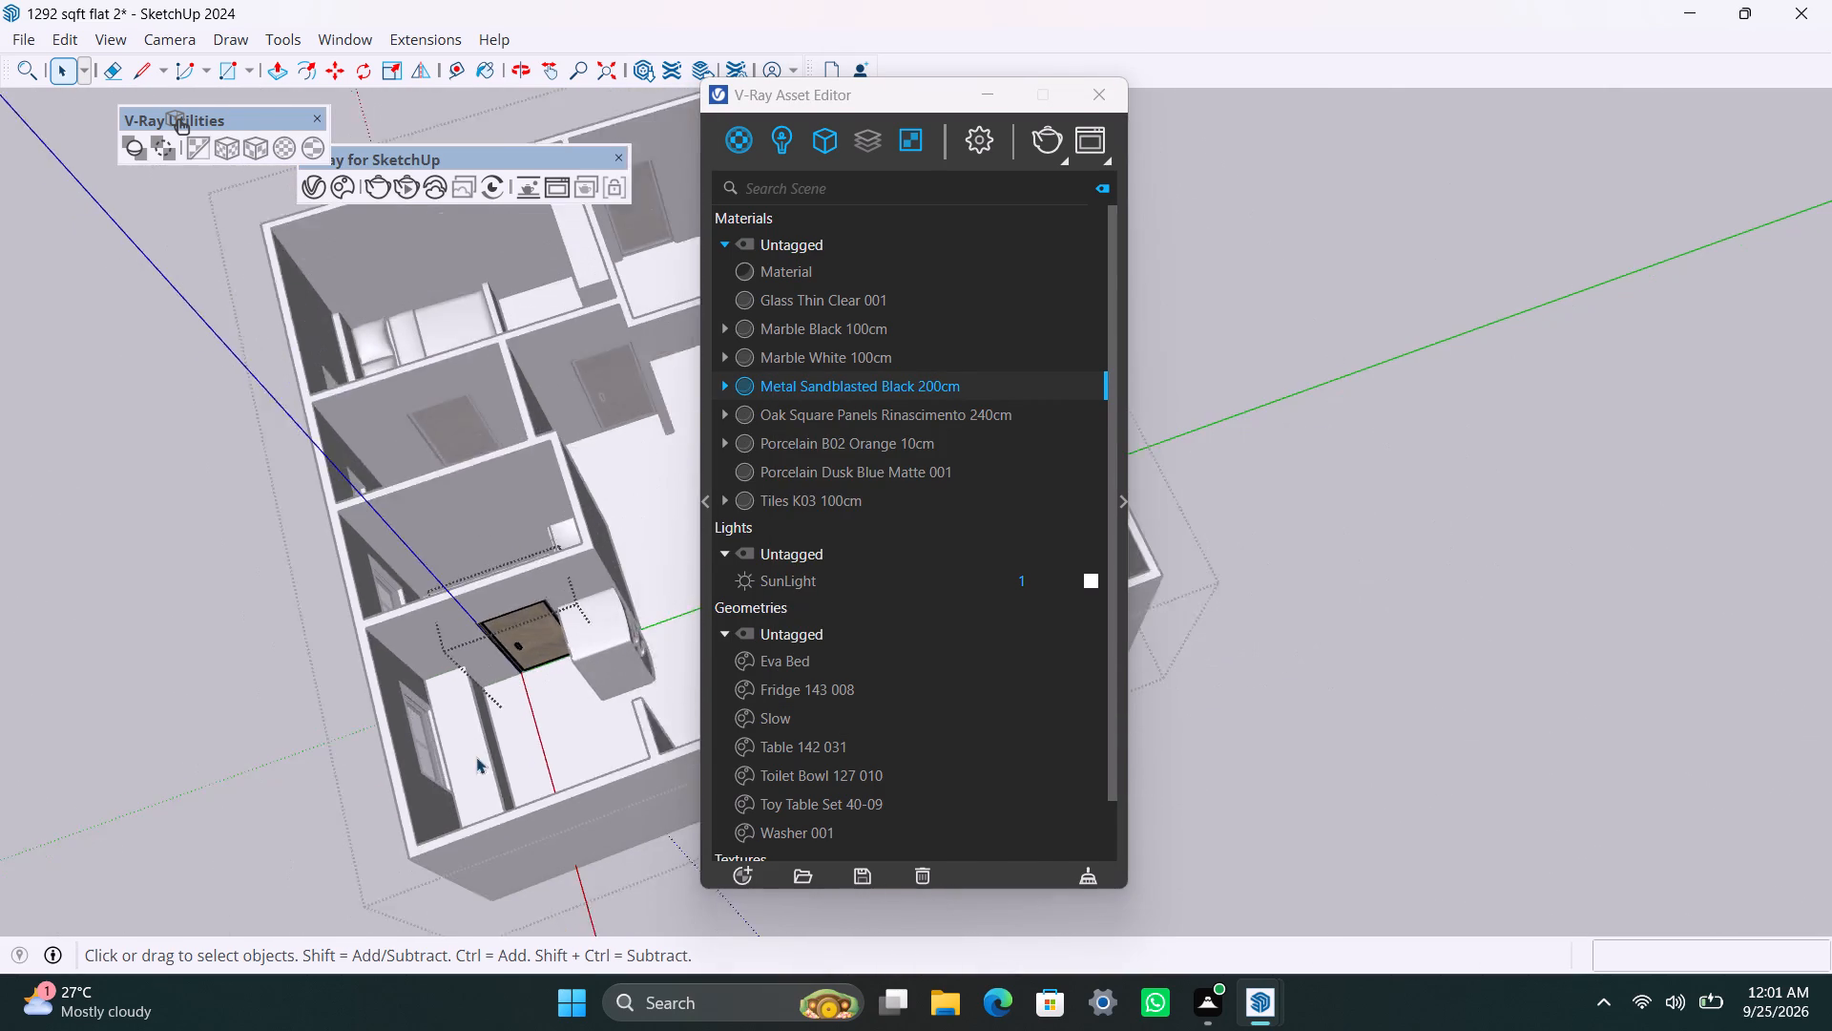
triple_click(554, 911)
click(554, 908)
click(554, 896)
scroll(545, 645, down, 5)
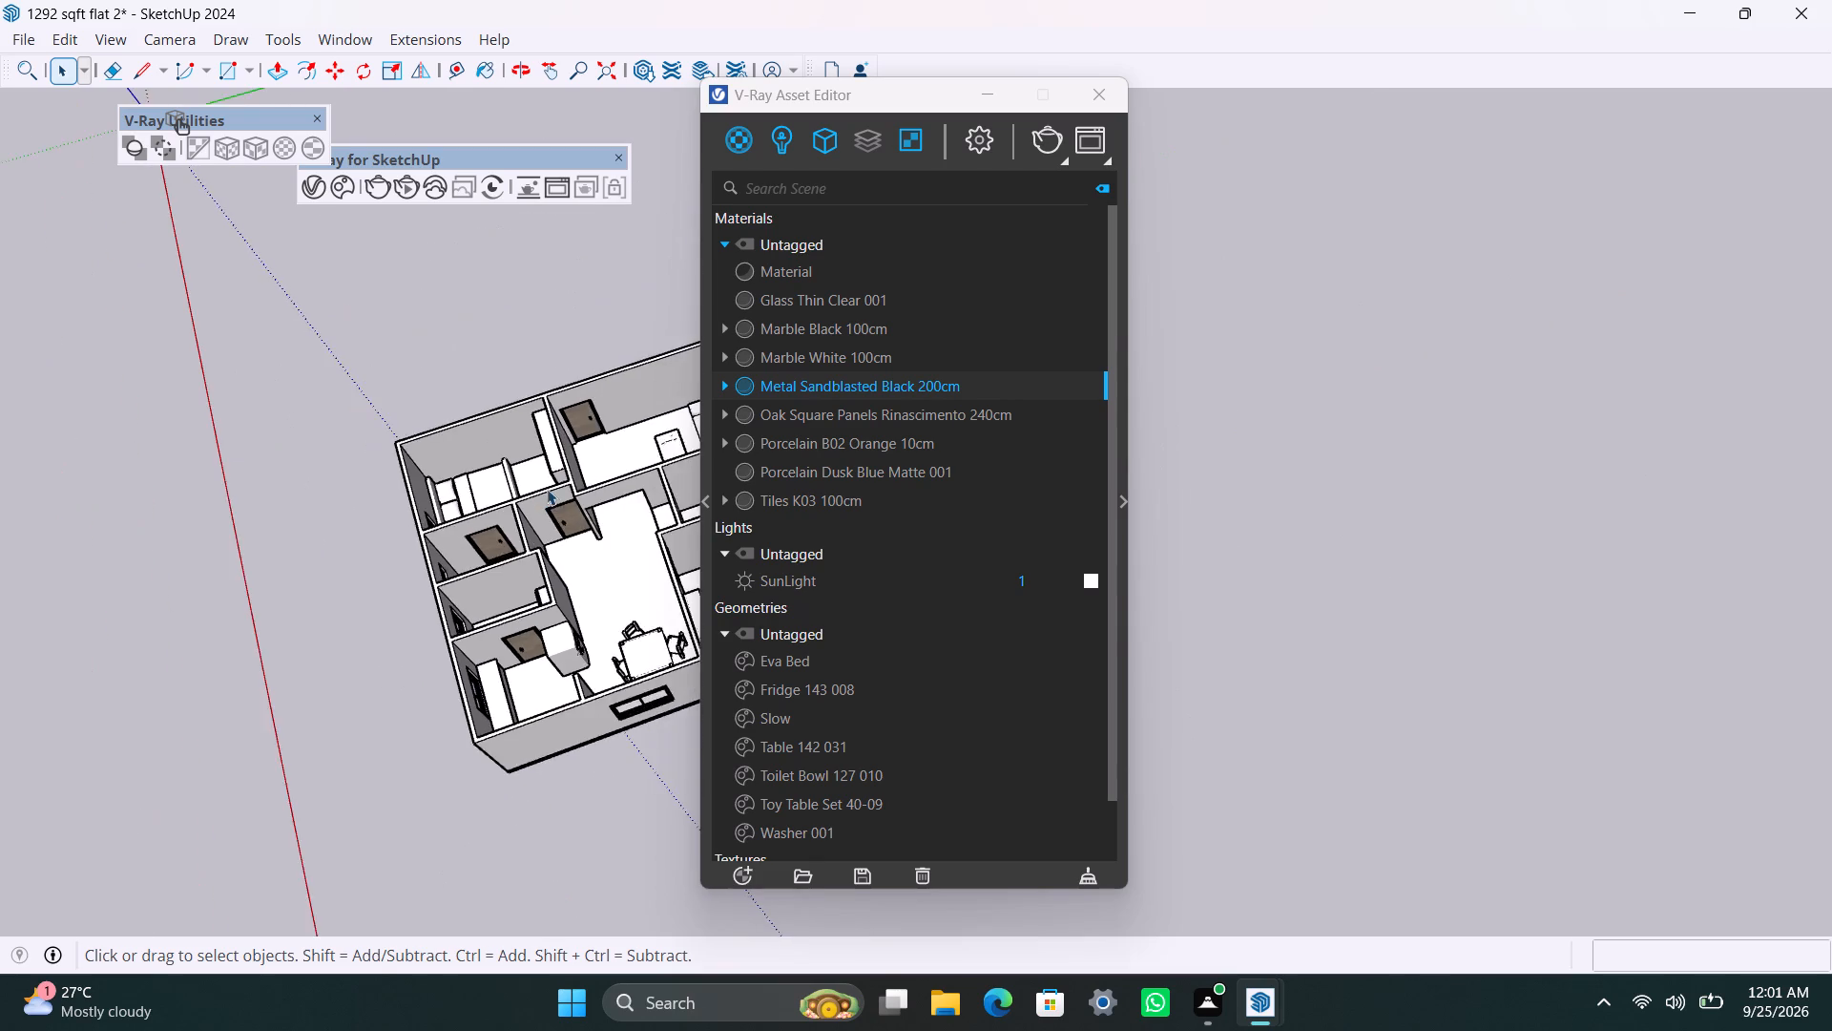
Apply Metal Sandblasted Black 200cm with a bounding-box-fitted cubic texture projection to the door frame in the wall between the dining area and bedroom.
scroll(547, 489, down, 3)
middle_drag(543, 522, 354, 505)
scroll(421, 733, up, 3)
middle_drag(171, 713, 723, 655)
scroll(451, 769, up, 3)
middle_drag(531, 851, 265, 515)
scroll(302, 551, up, 3)
middle_drag(406, 732, 533, 758)
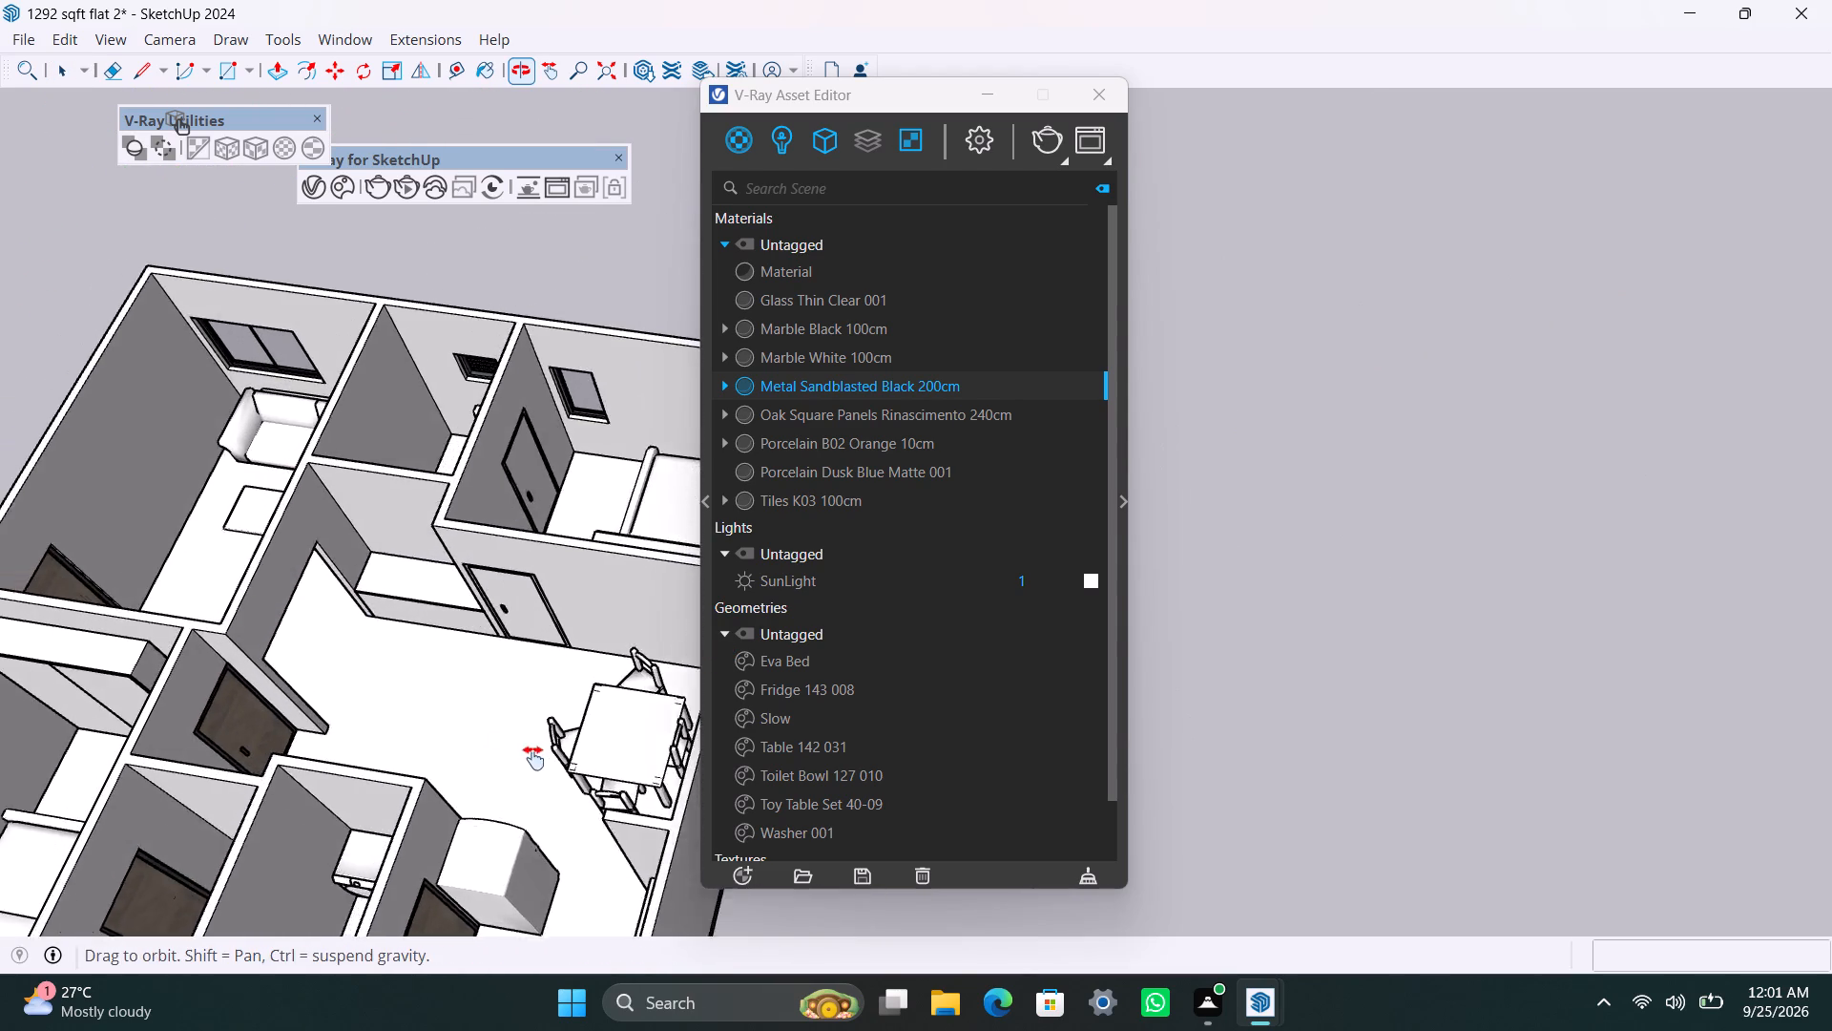
middle_drag(533, 758, 554, 767)
scroll(541, 726, up, 3)
middle_drag(512, 673, 671, 682)
scroll(569, 650, up, 2)
shift+middle_drag(553, 635, 69, 557)
scroll(151, 684, up, 2)
shift+middle_drag(163, 679, 455, 669)
scroll(458, 658, up, 1)
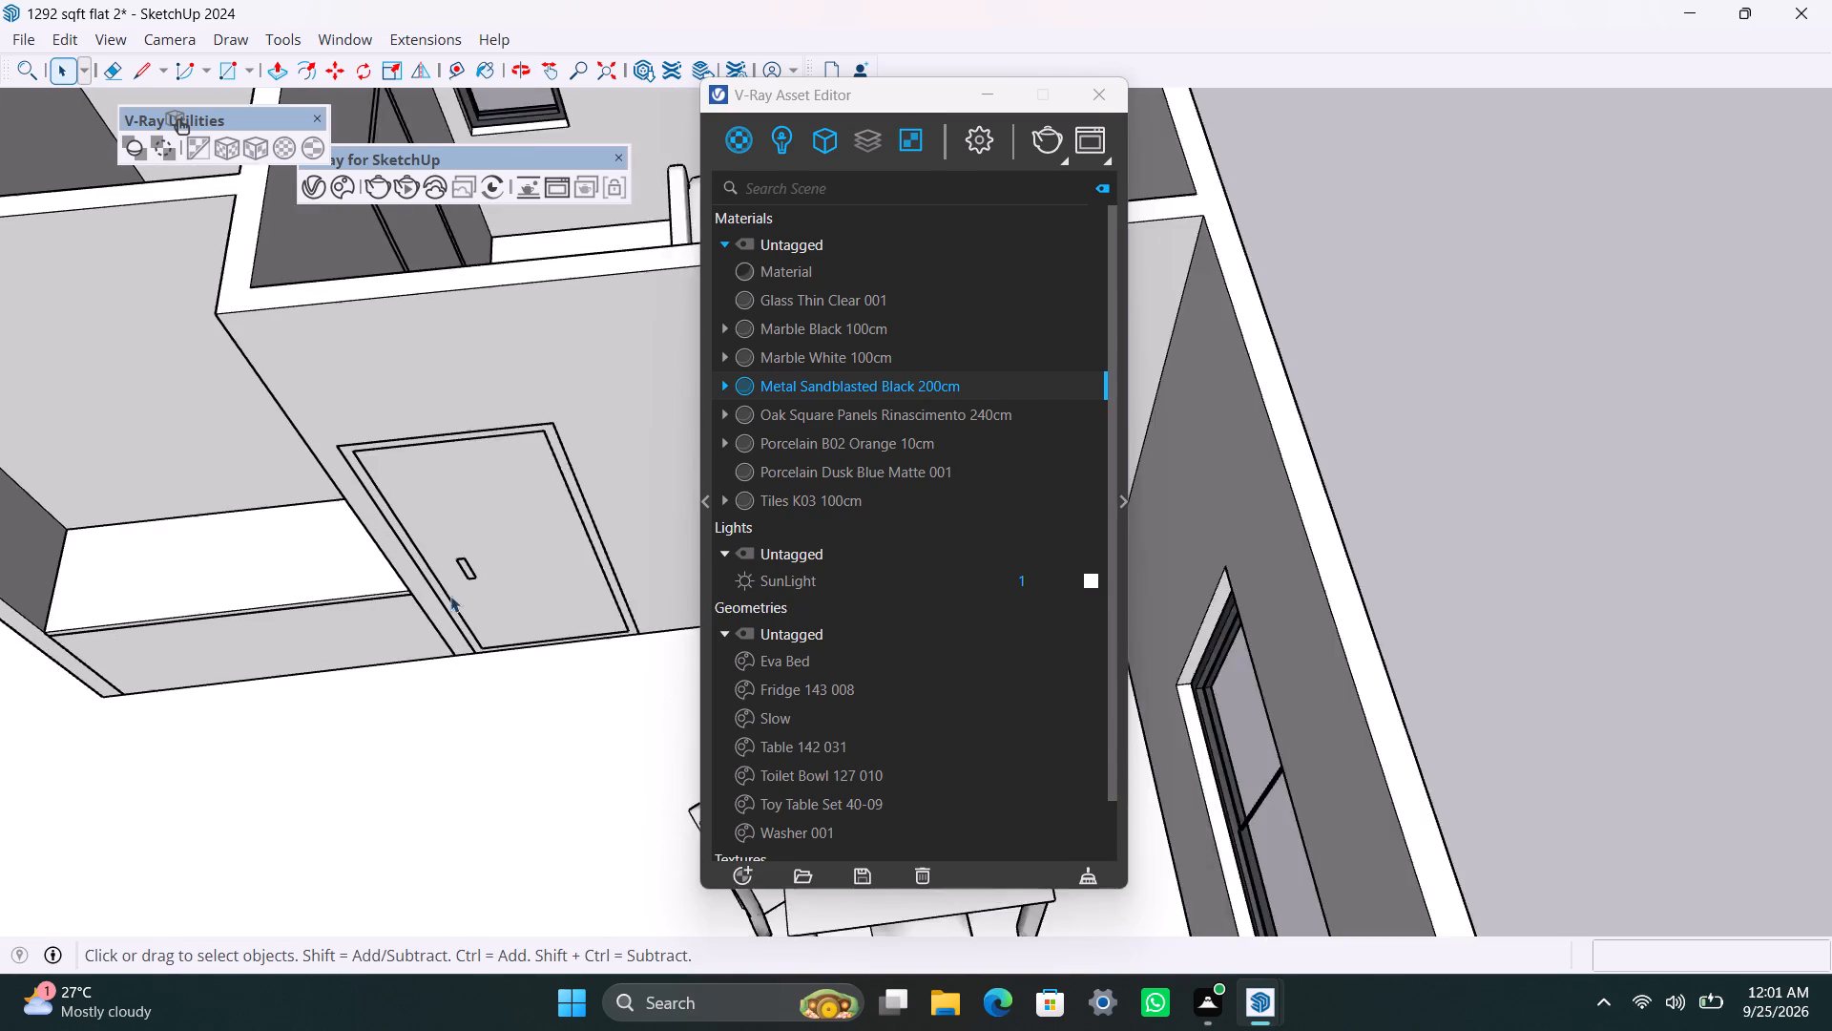
scroll(450, 596, up, 6)
triple_click(419, 575)
double_click(418, 574)
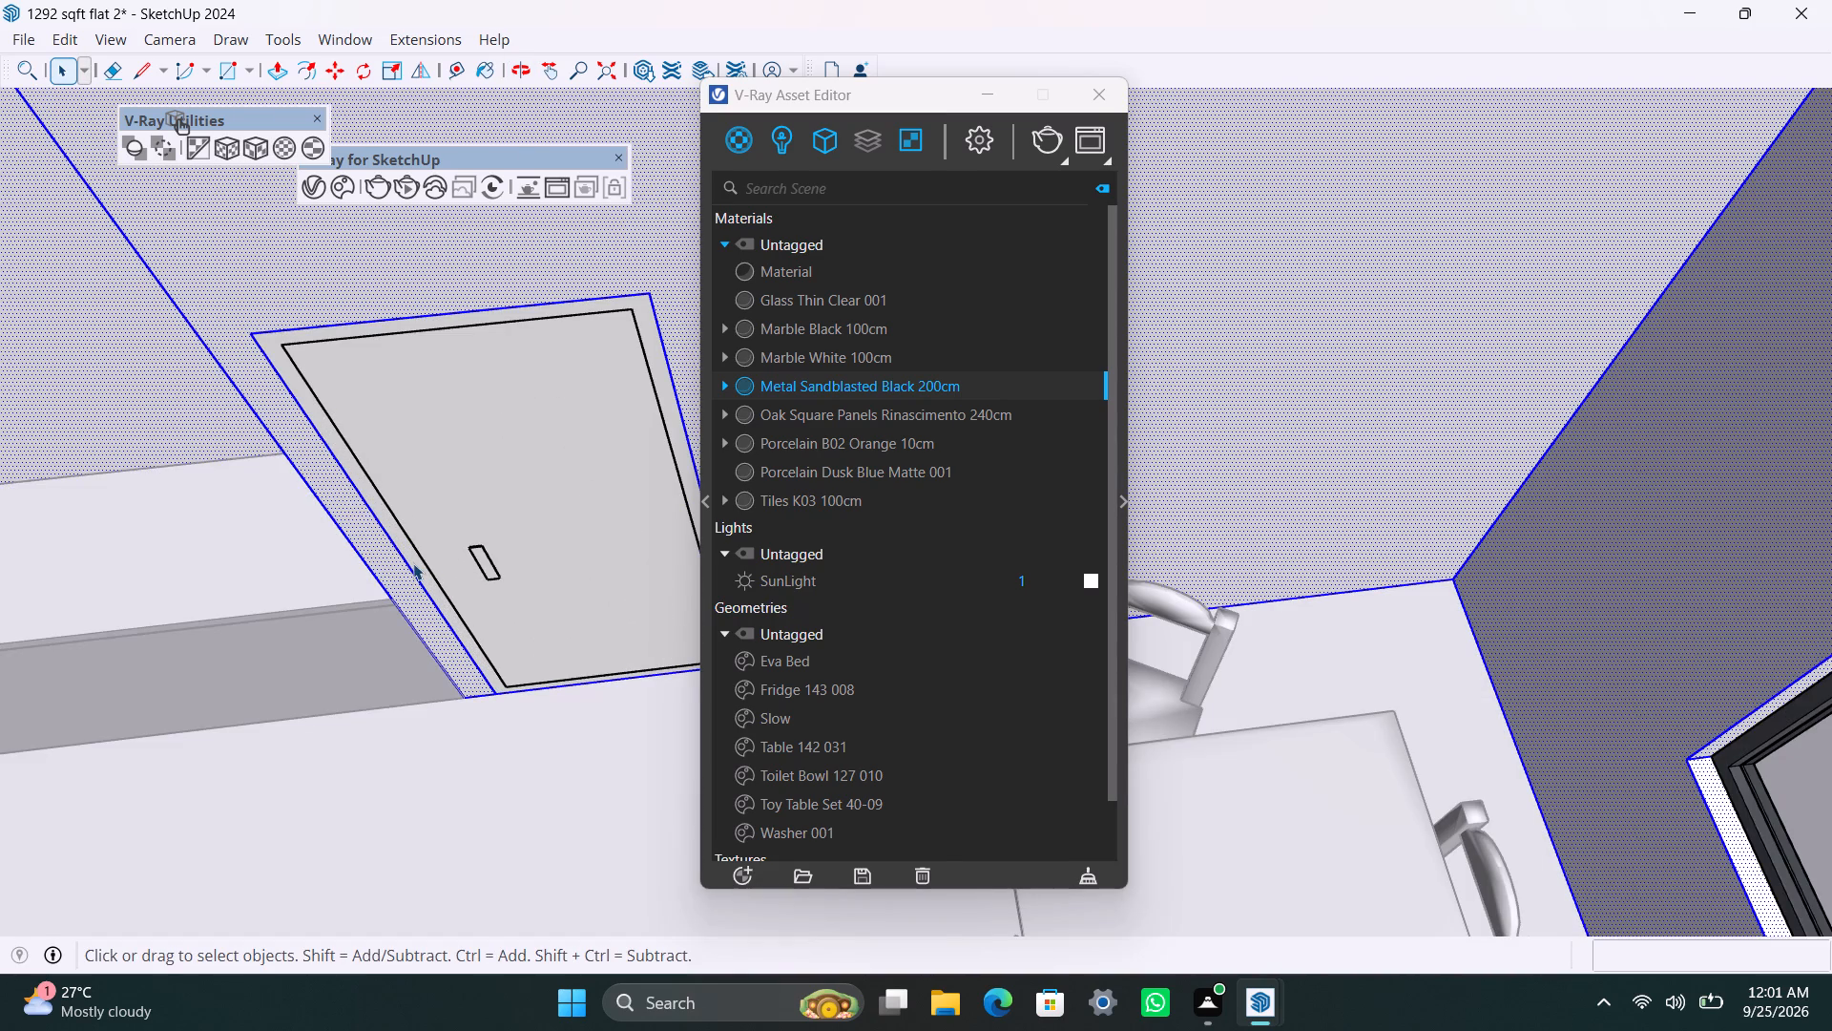
triple_click(413, 563)
double_click(413, 563)
right_click(830, 390)
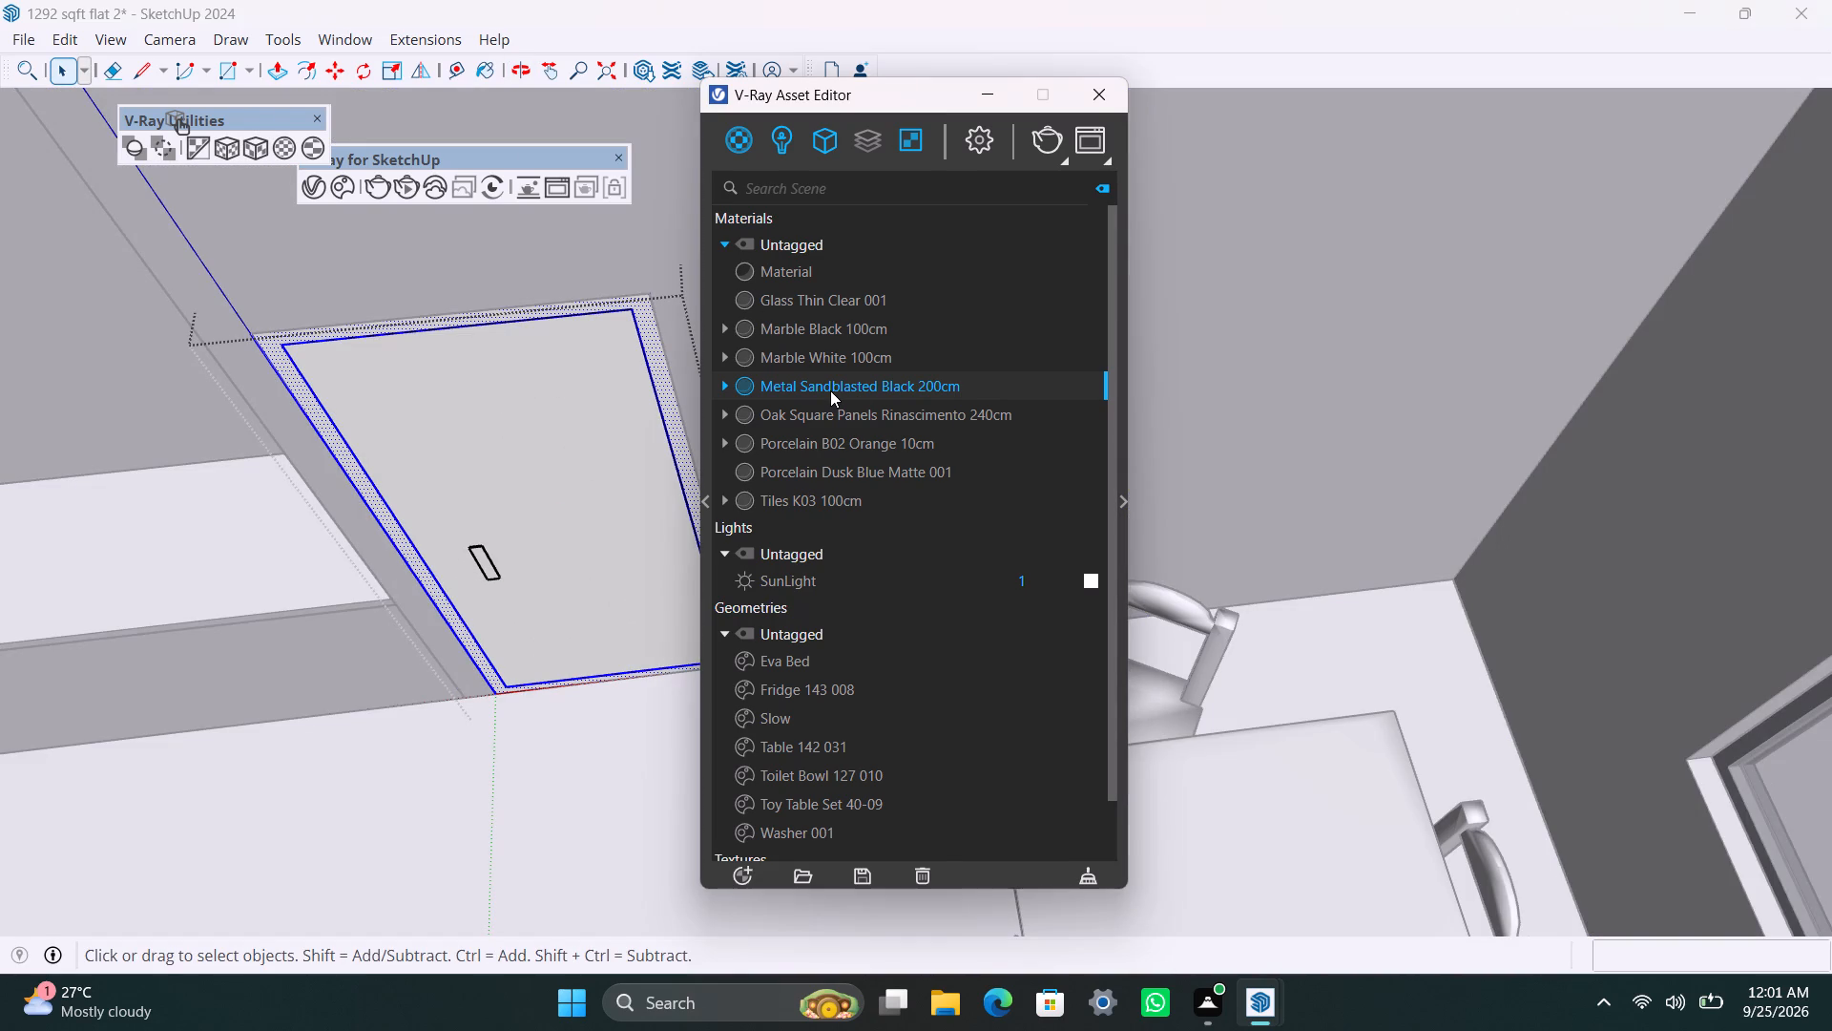
click(889, 431)
click(251, 145)
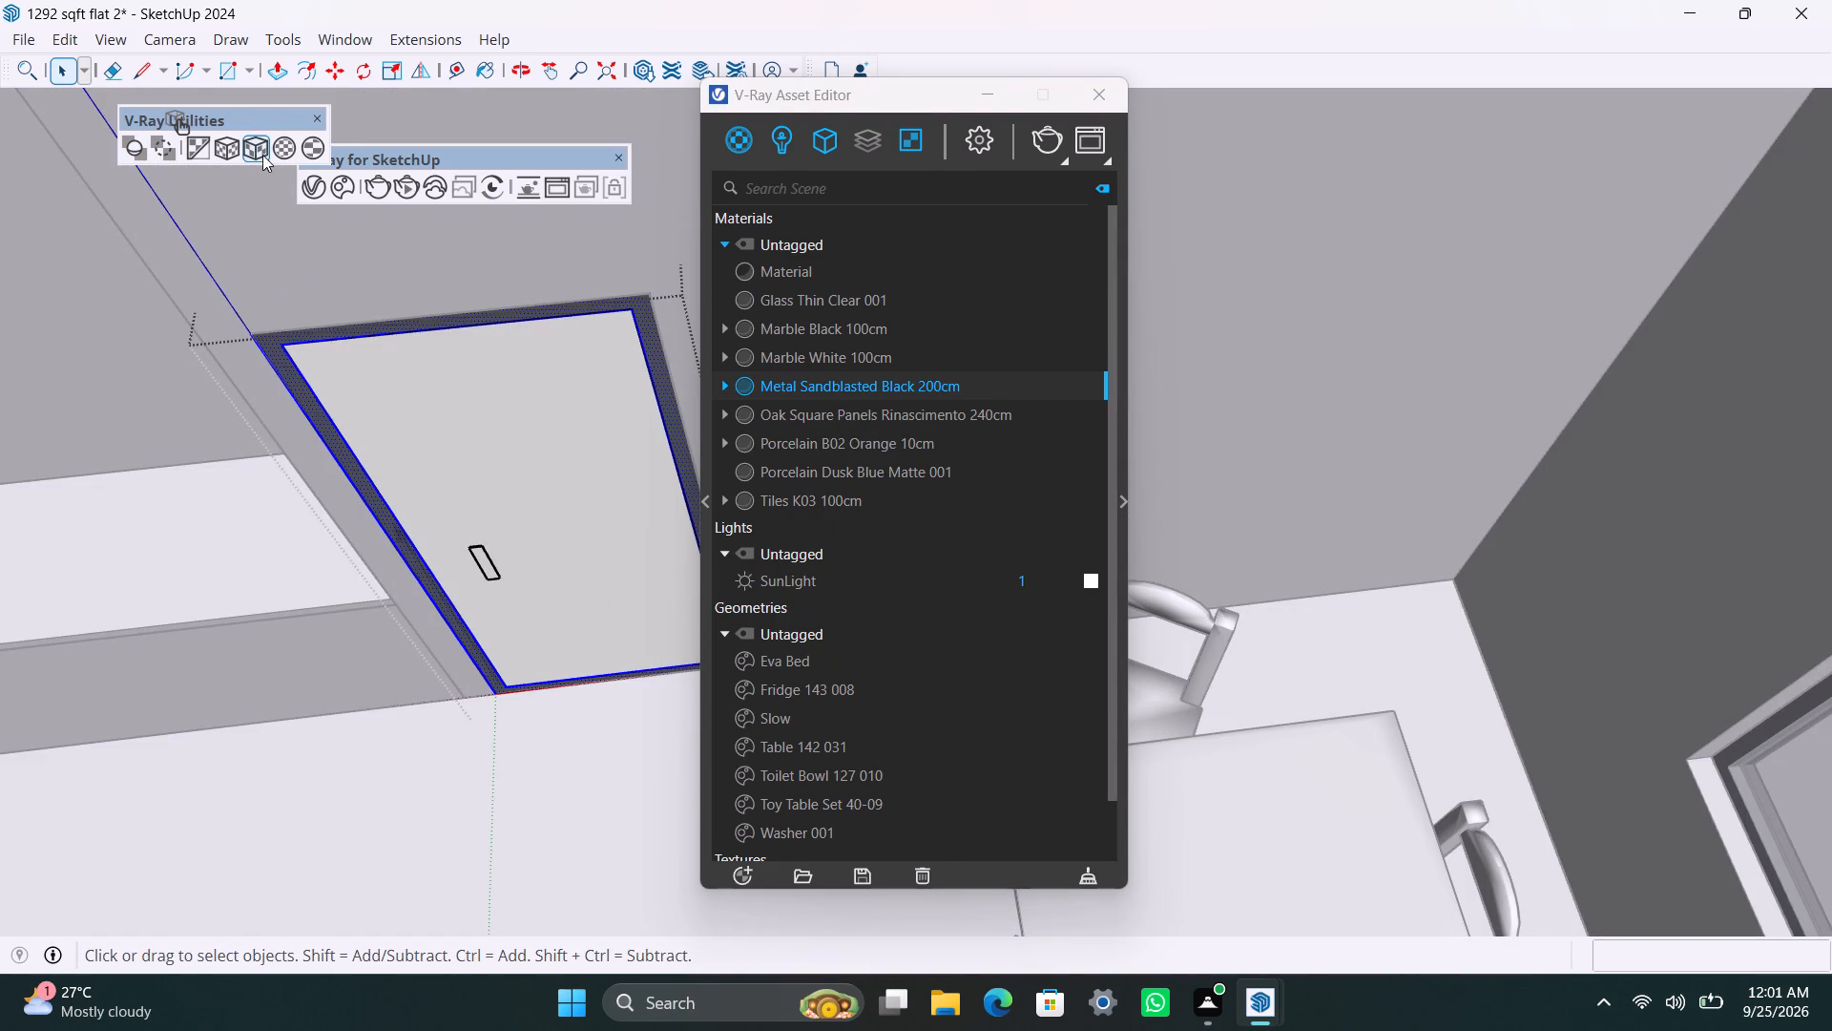
click(262, 155)
Apply Oak Square Panels Rinascimento 240cm to the leaf of the door between the dining area and bedroom.
triple_click(408, 420)
double_click(409, 419)
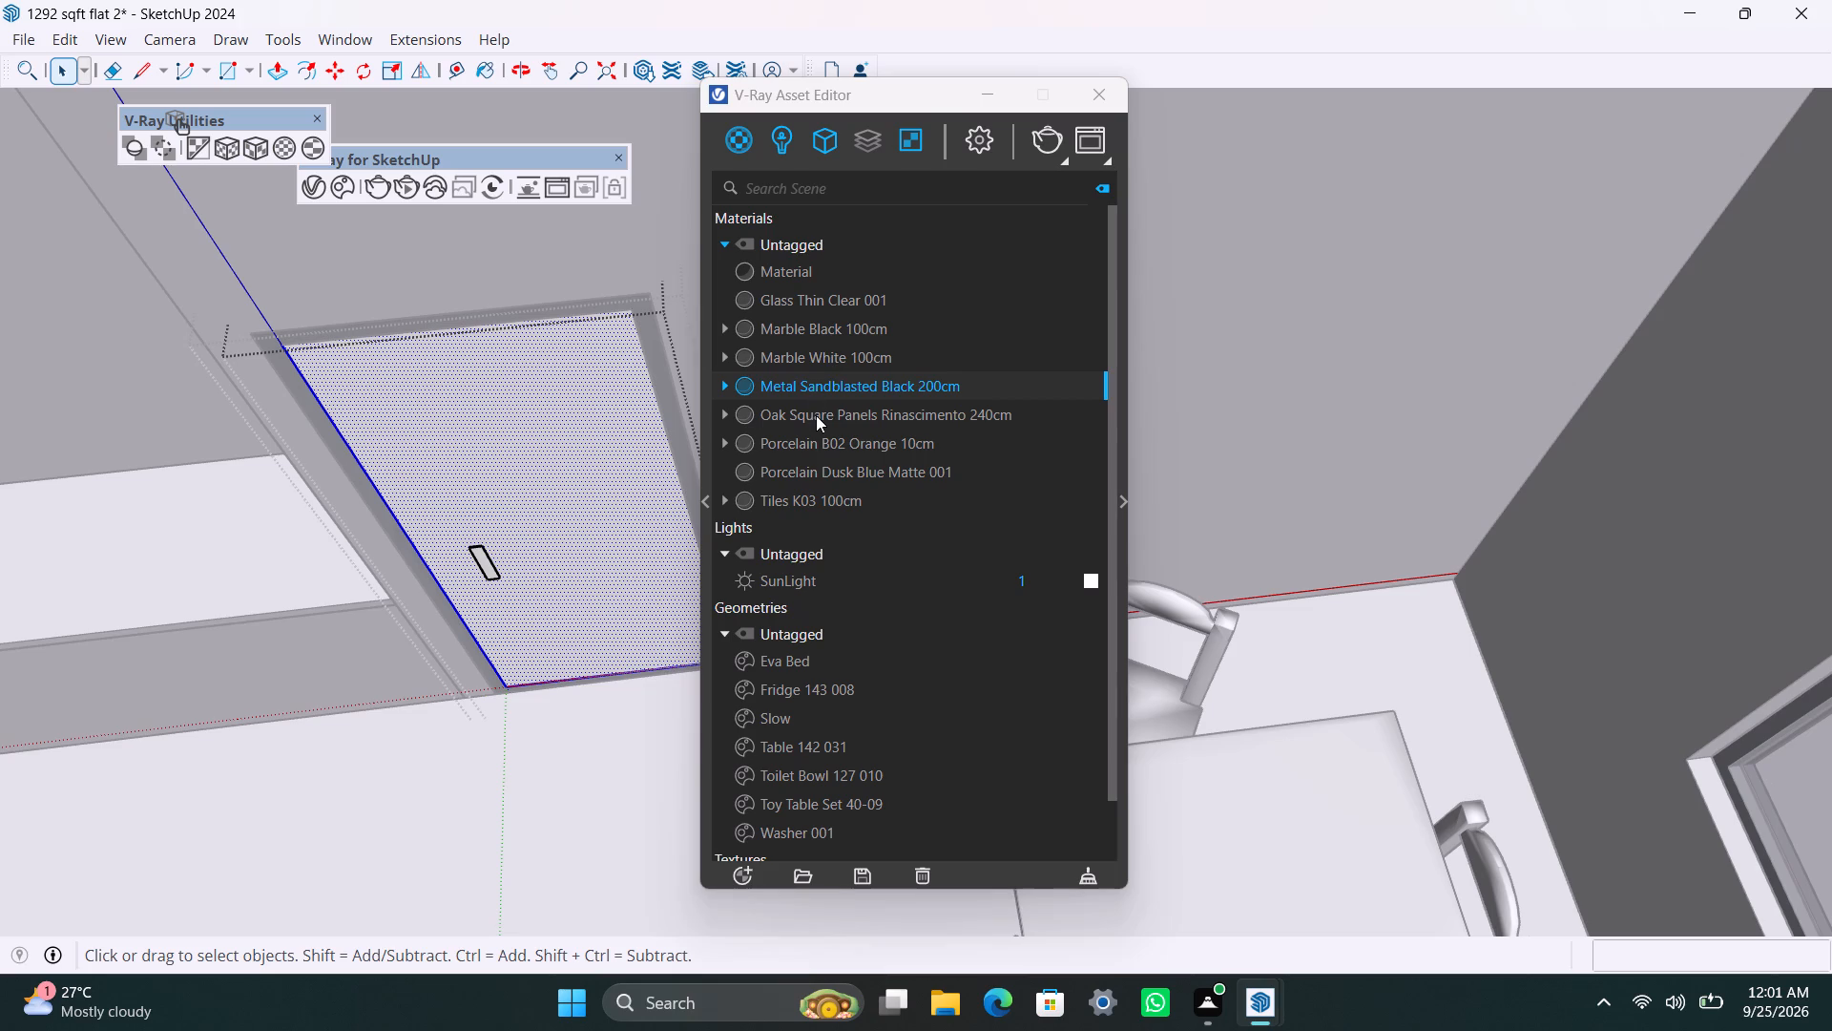
click(816, 415)
right_click(816, 412)
click(853, 465)
click(481, 702)
Apply Metal Sandblasted Black 200cm to the handle of the dining-area bedroom door and leave the door group.
double_click(489, 569)
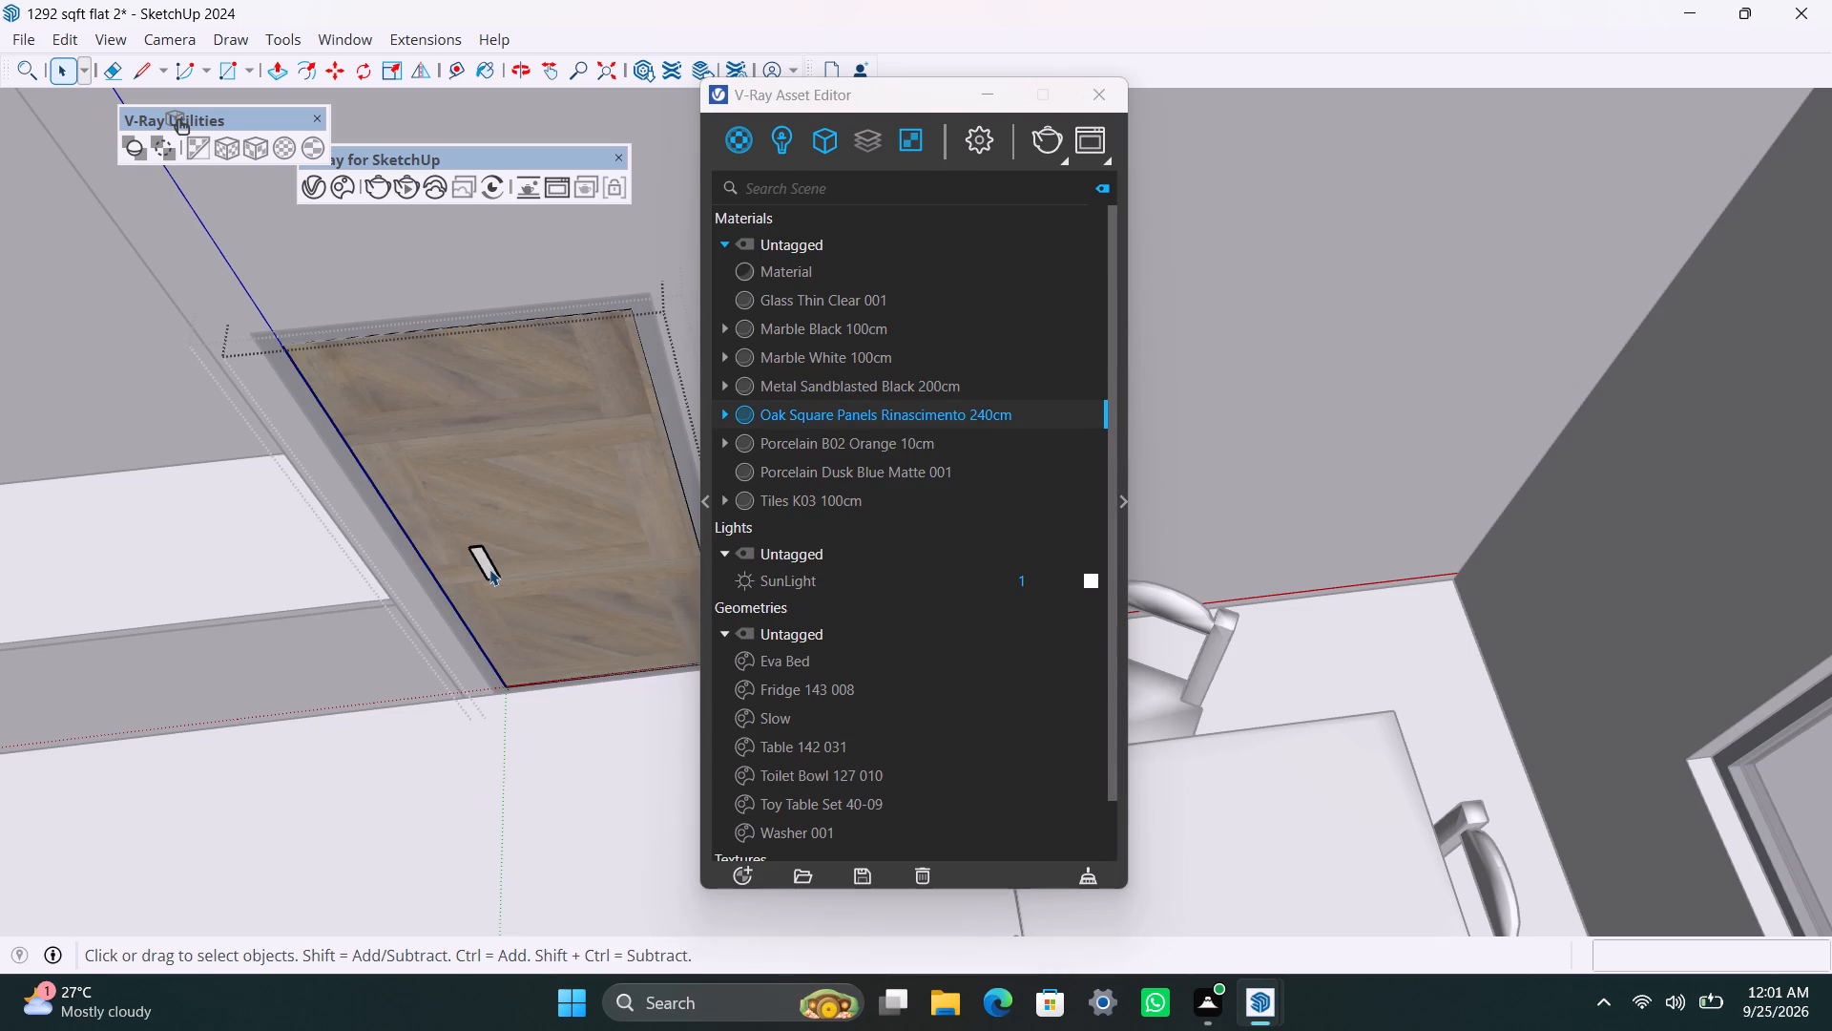
click(489, 569)
click(825, 384)
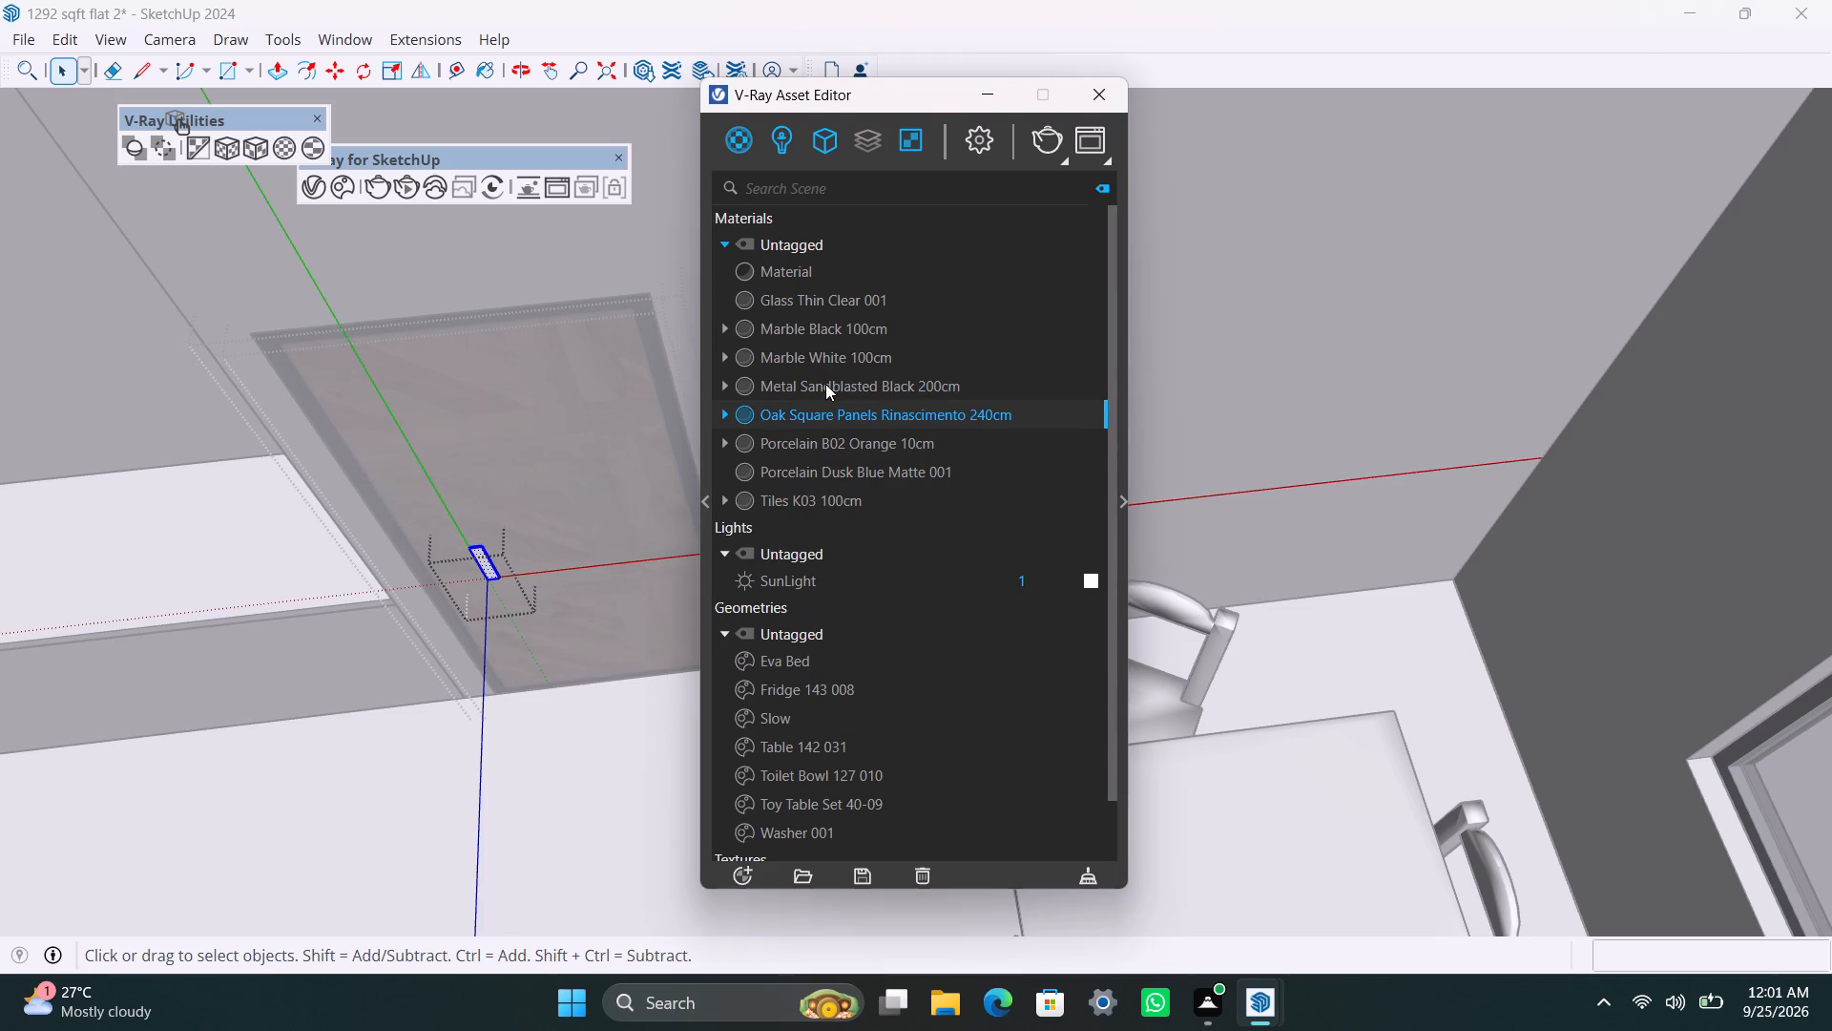
right_click(825, 384)
click(863, 441)
click(585, 722)
scroll(451, 588, up, 9)
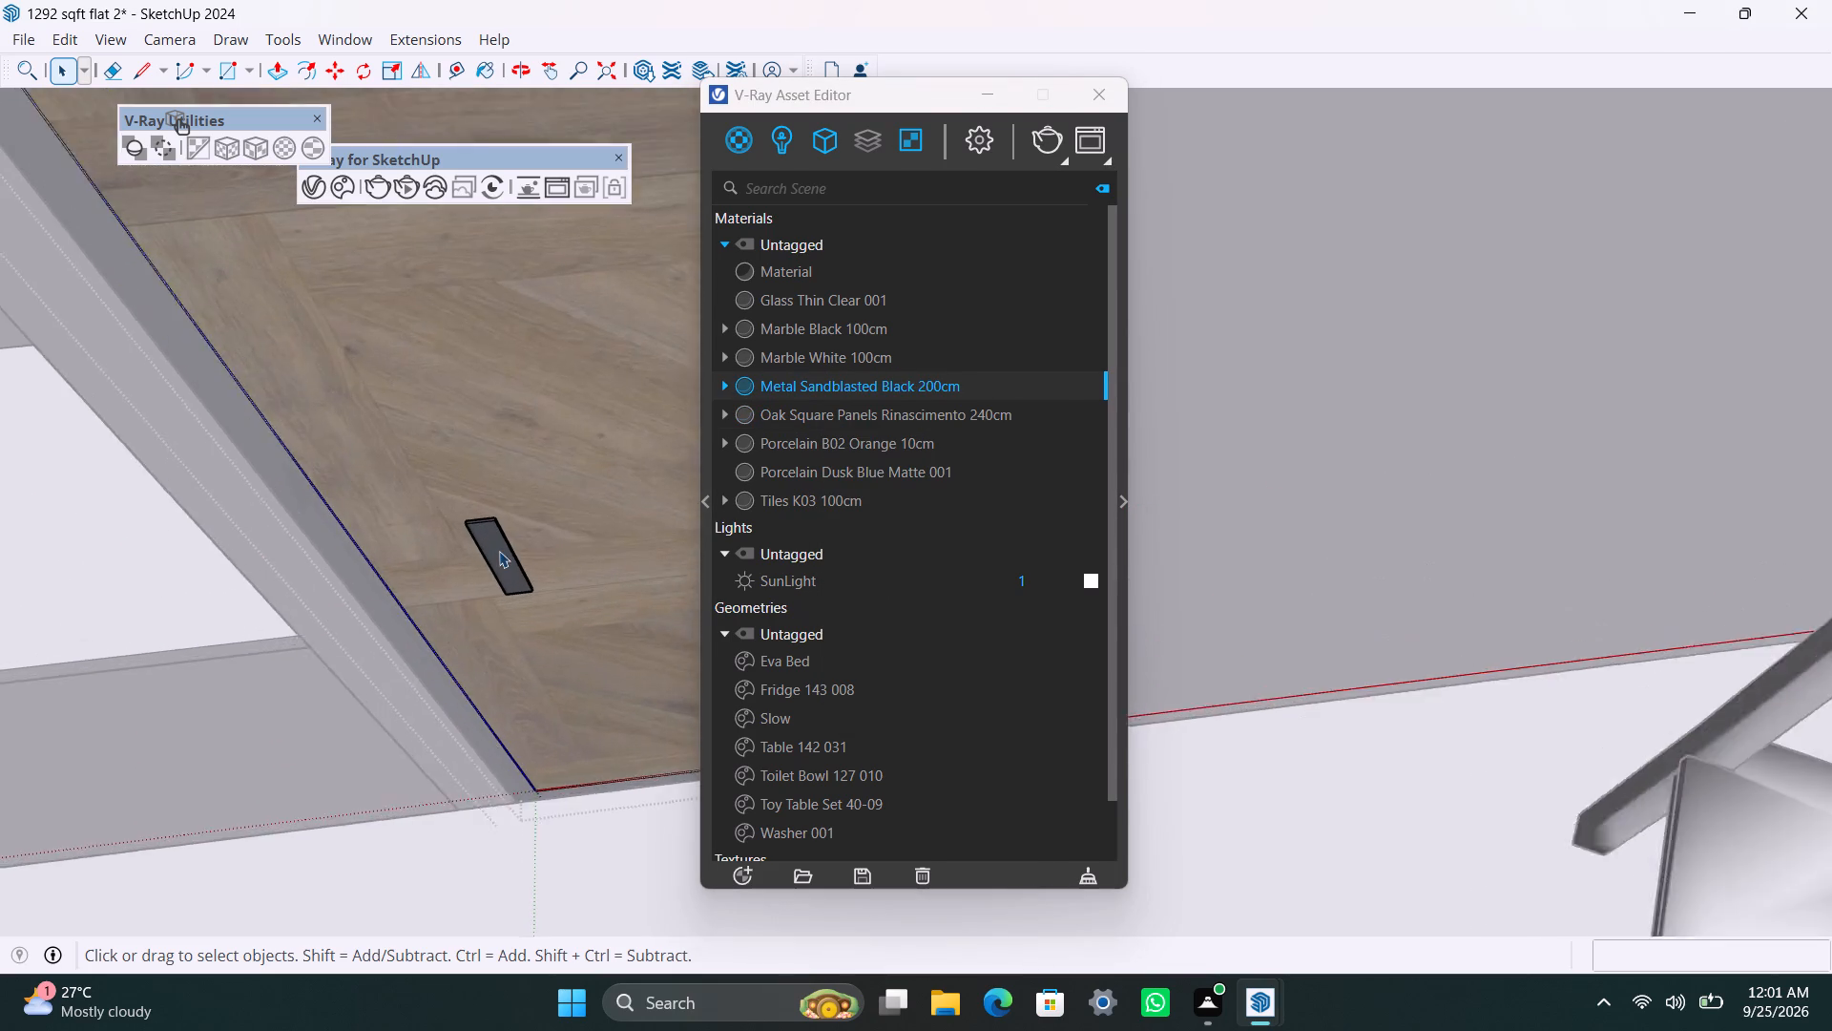
scroll(499, 551, up, 5)
scroll(470, 470, down, 20)
scroll(470, 470, down, 3)
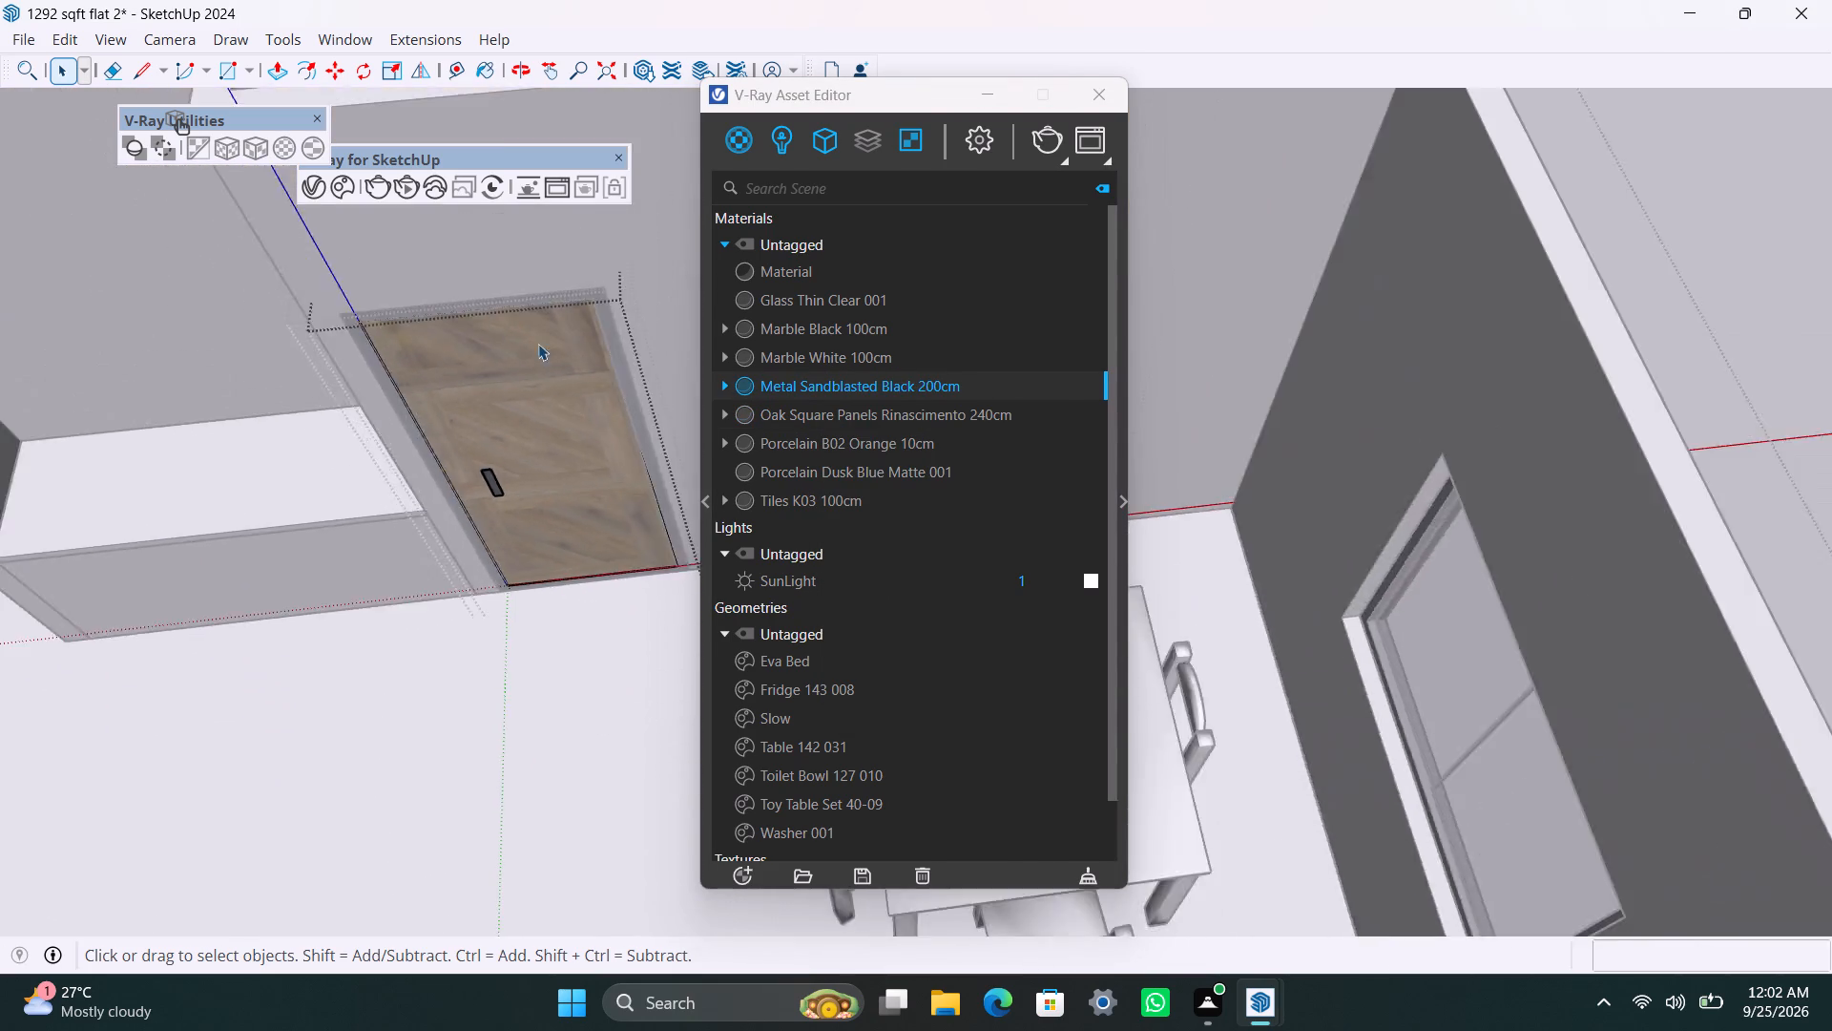
scroll(538, 344, down, 9)
middle_drag(527, 364, 421, 732)
triple_click(1337, 488)
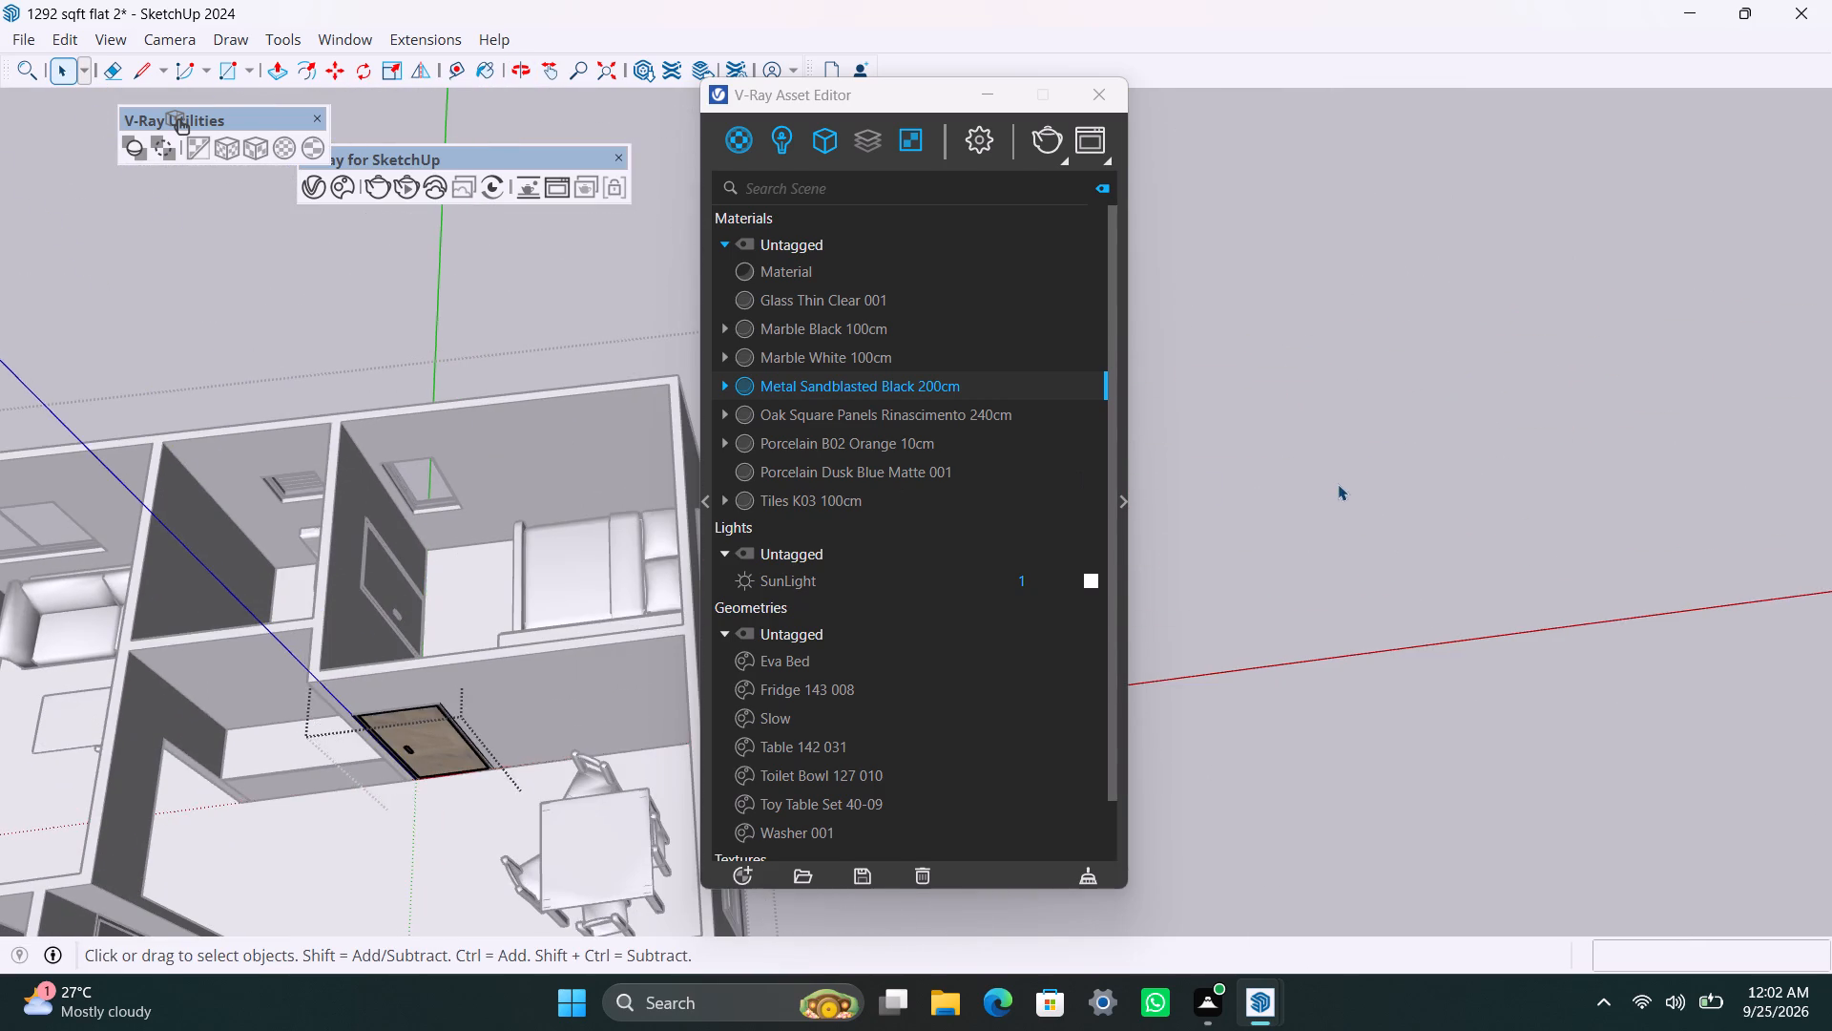
click(1340, 483)
Apply Metal Sandblasted Black 200cm with a bounding-box-fitted cubic texture projection to the frame of the door inside the bedroom next to the dining area.
scroll(468, 621, up, 3)
middle_drag(429, 643, 0, 611)
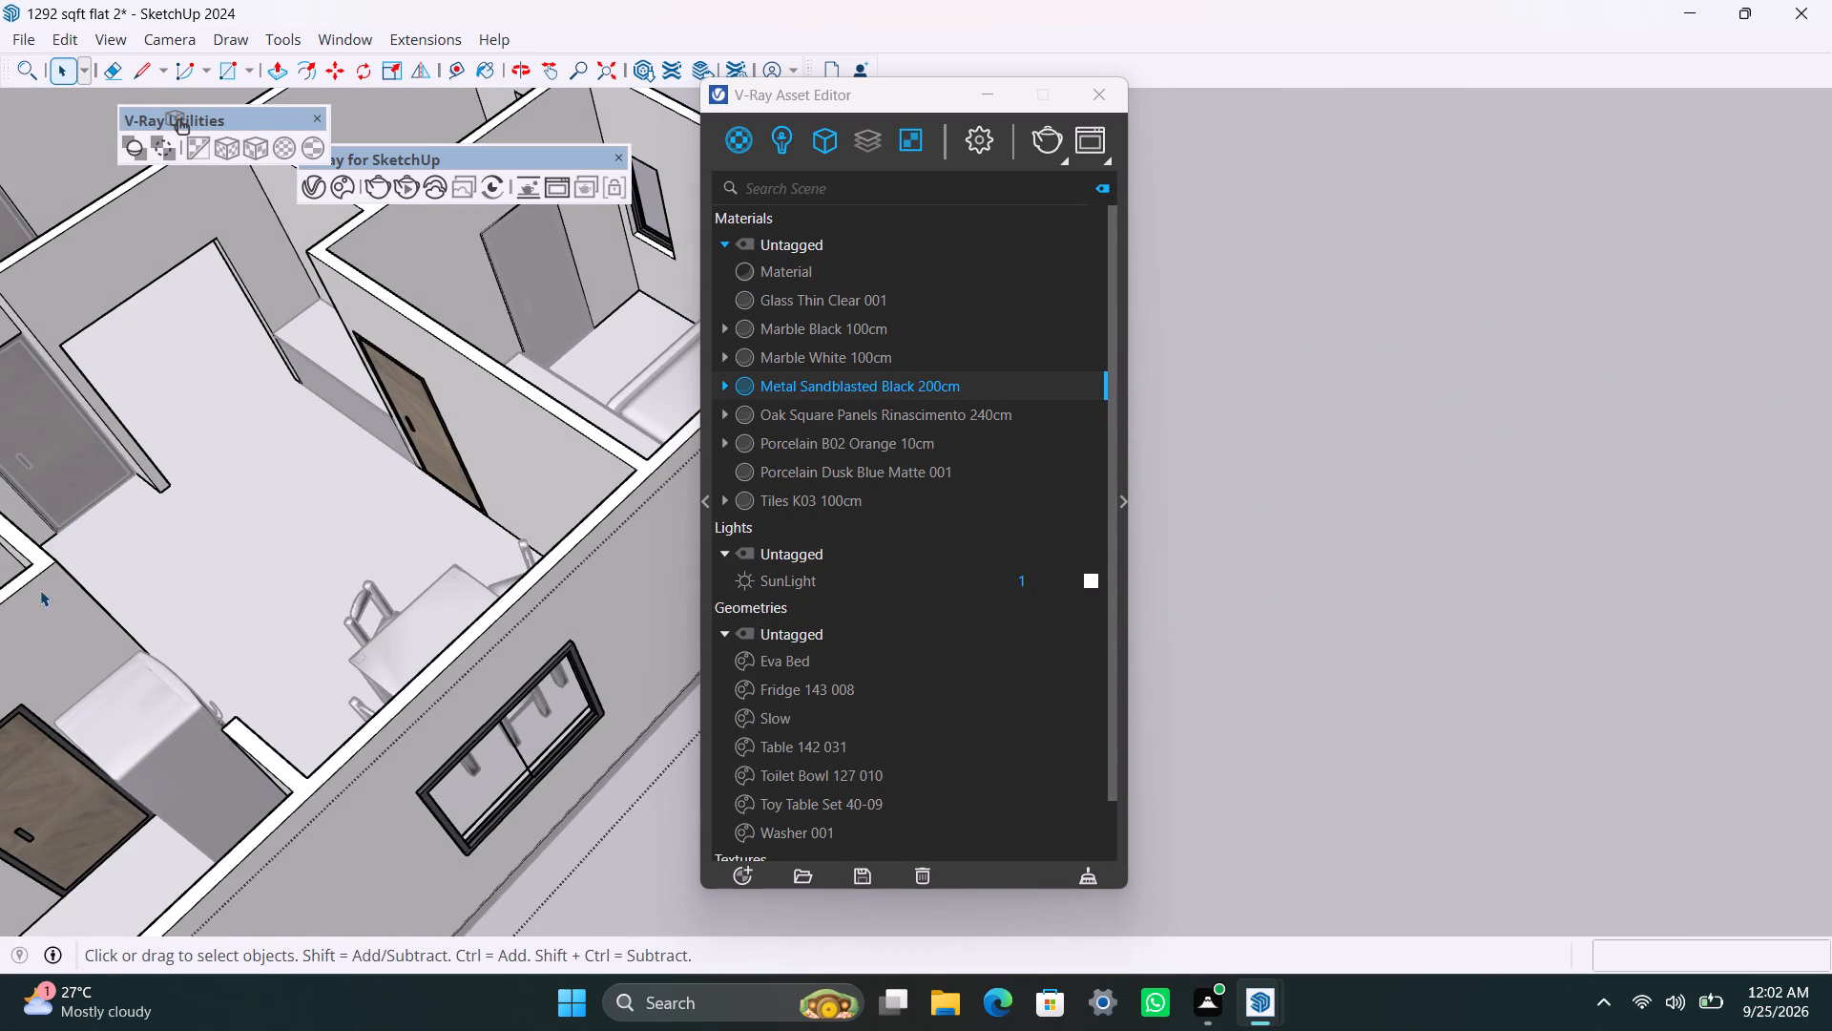
scroll(257, 525, down, 3)
shift+middle_drag(269, 562, 69, 756)
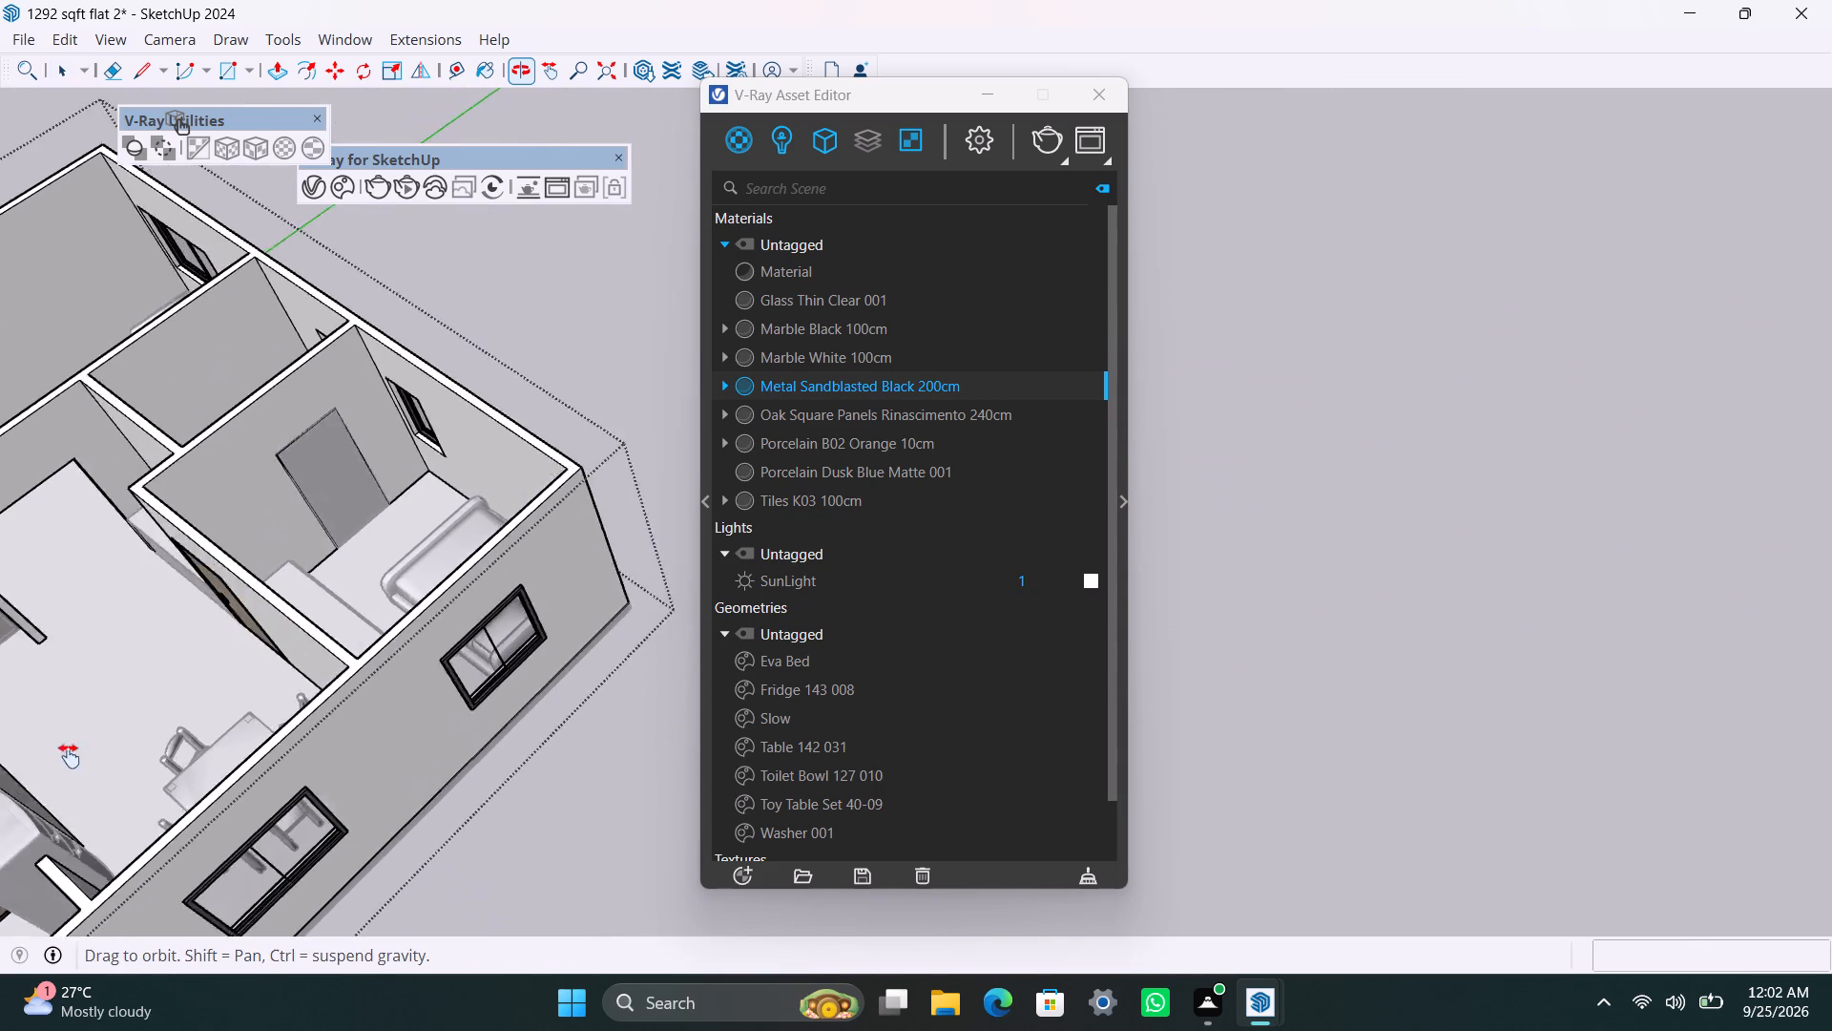
shift+middle_drag(69, 756, 68, 753)
scroll(147, 655, up, 5)
double_click(505, 241)
scroll(308, 493, up, 3)
middle_drag(252, 631, 26, 639)
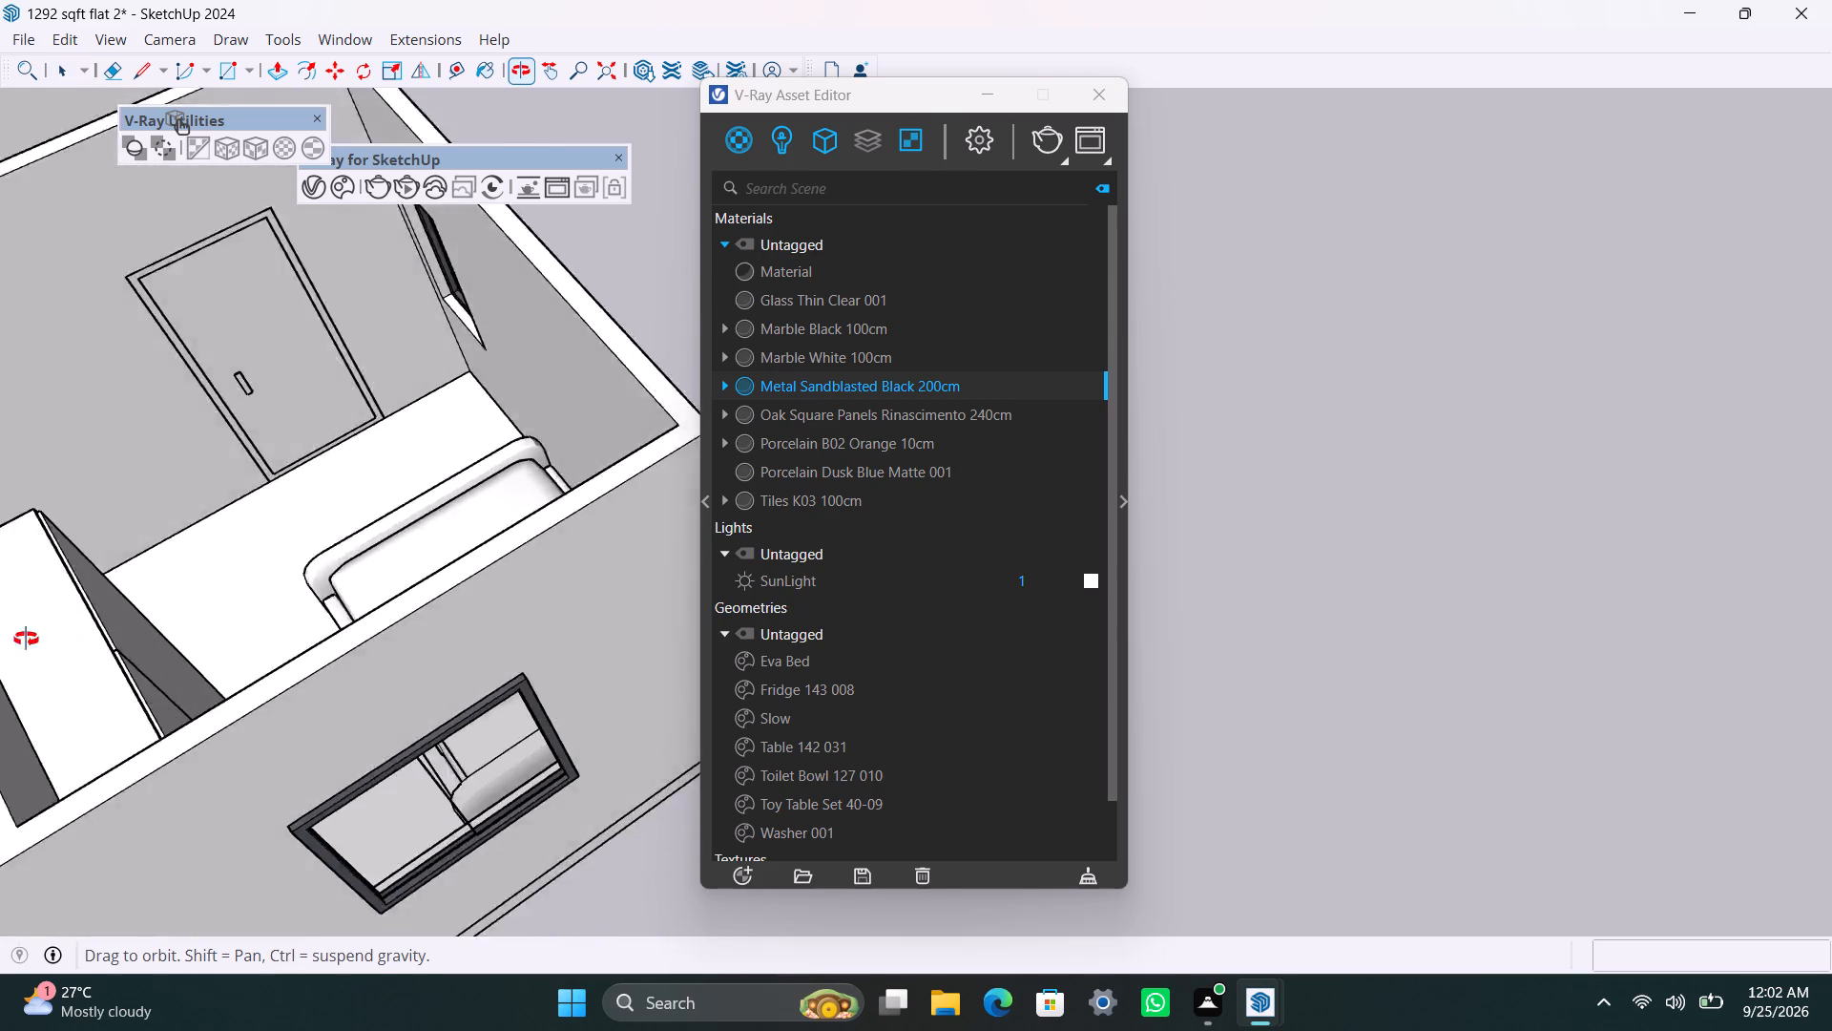
middle_drag(26, 639, 0, 638)
scroll(139, 504, up, 1)
shift+middle_drag(163, 498, 304, 823)
scroll(407, 724, up, 7)
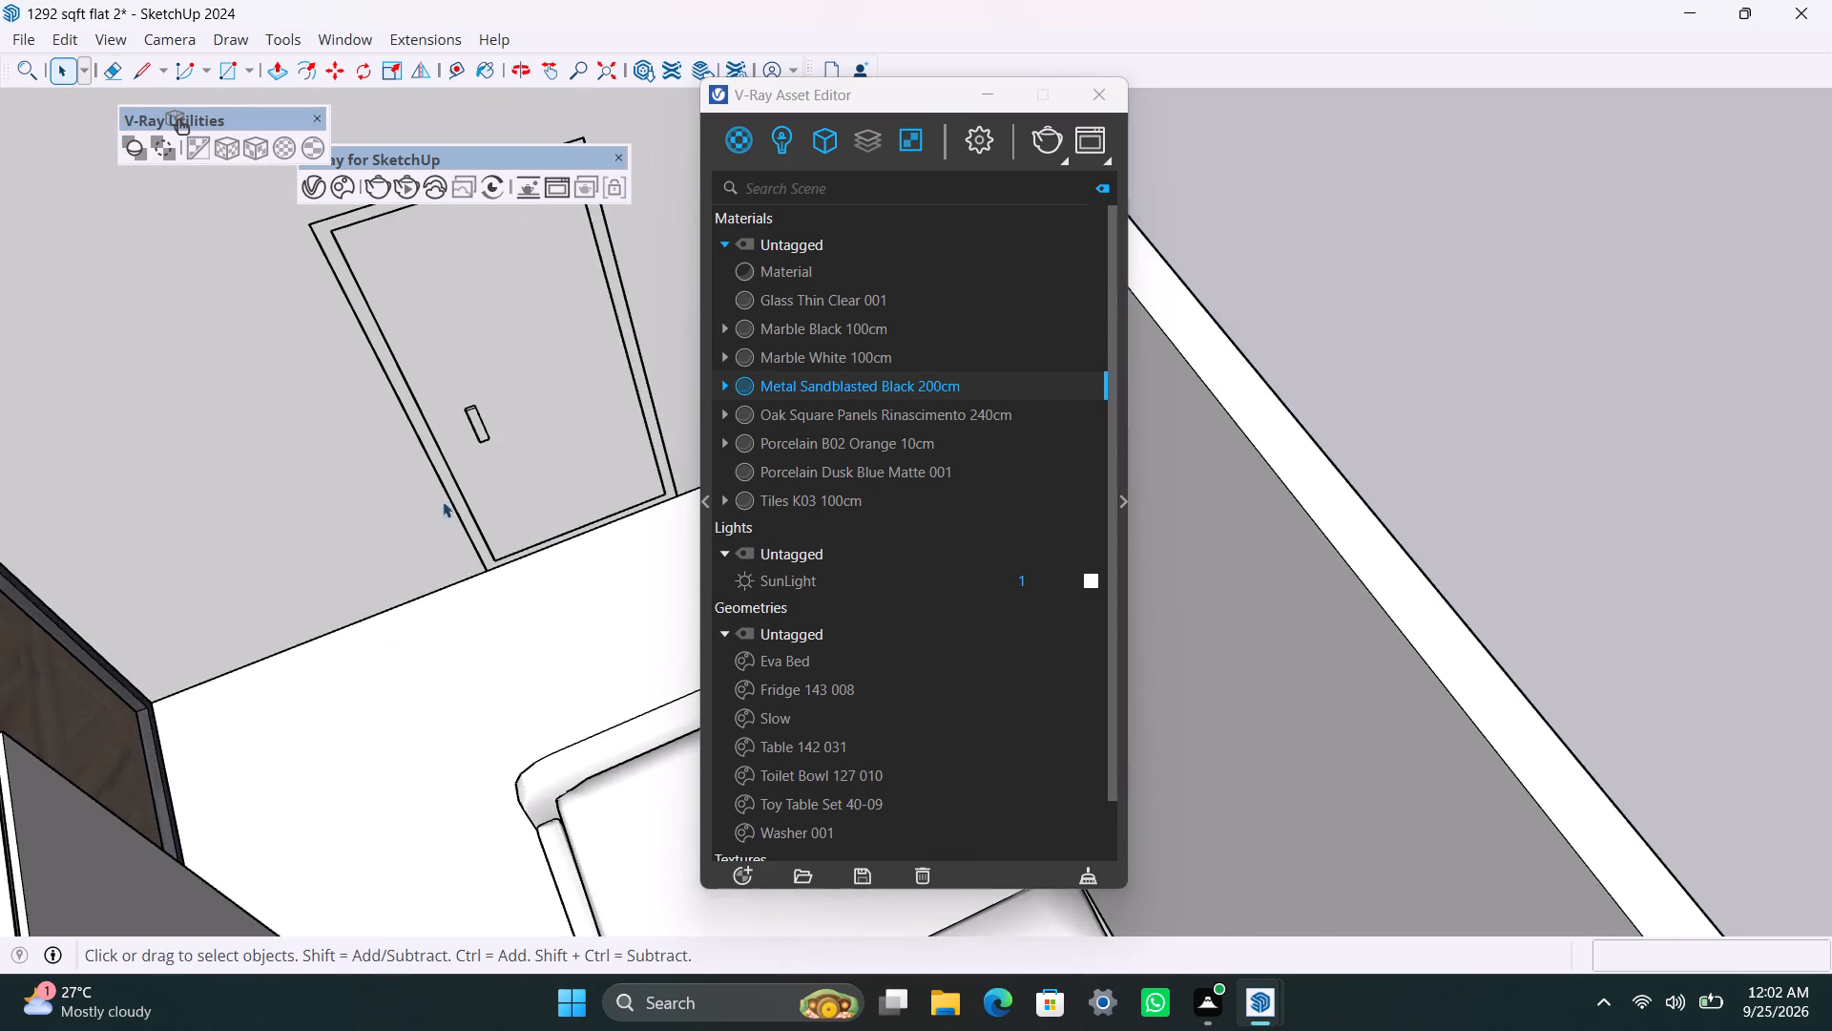
triple_click(448, 470)
double_click(448, 470)
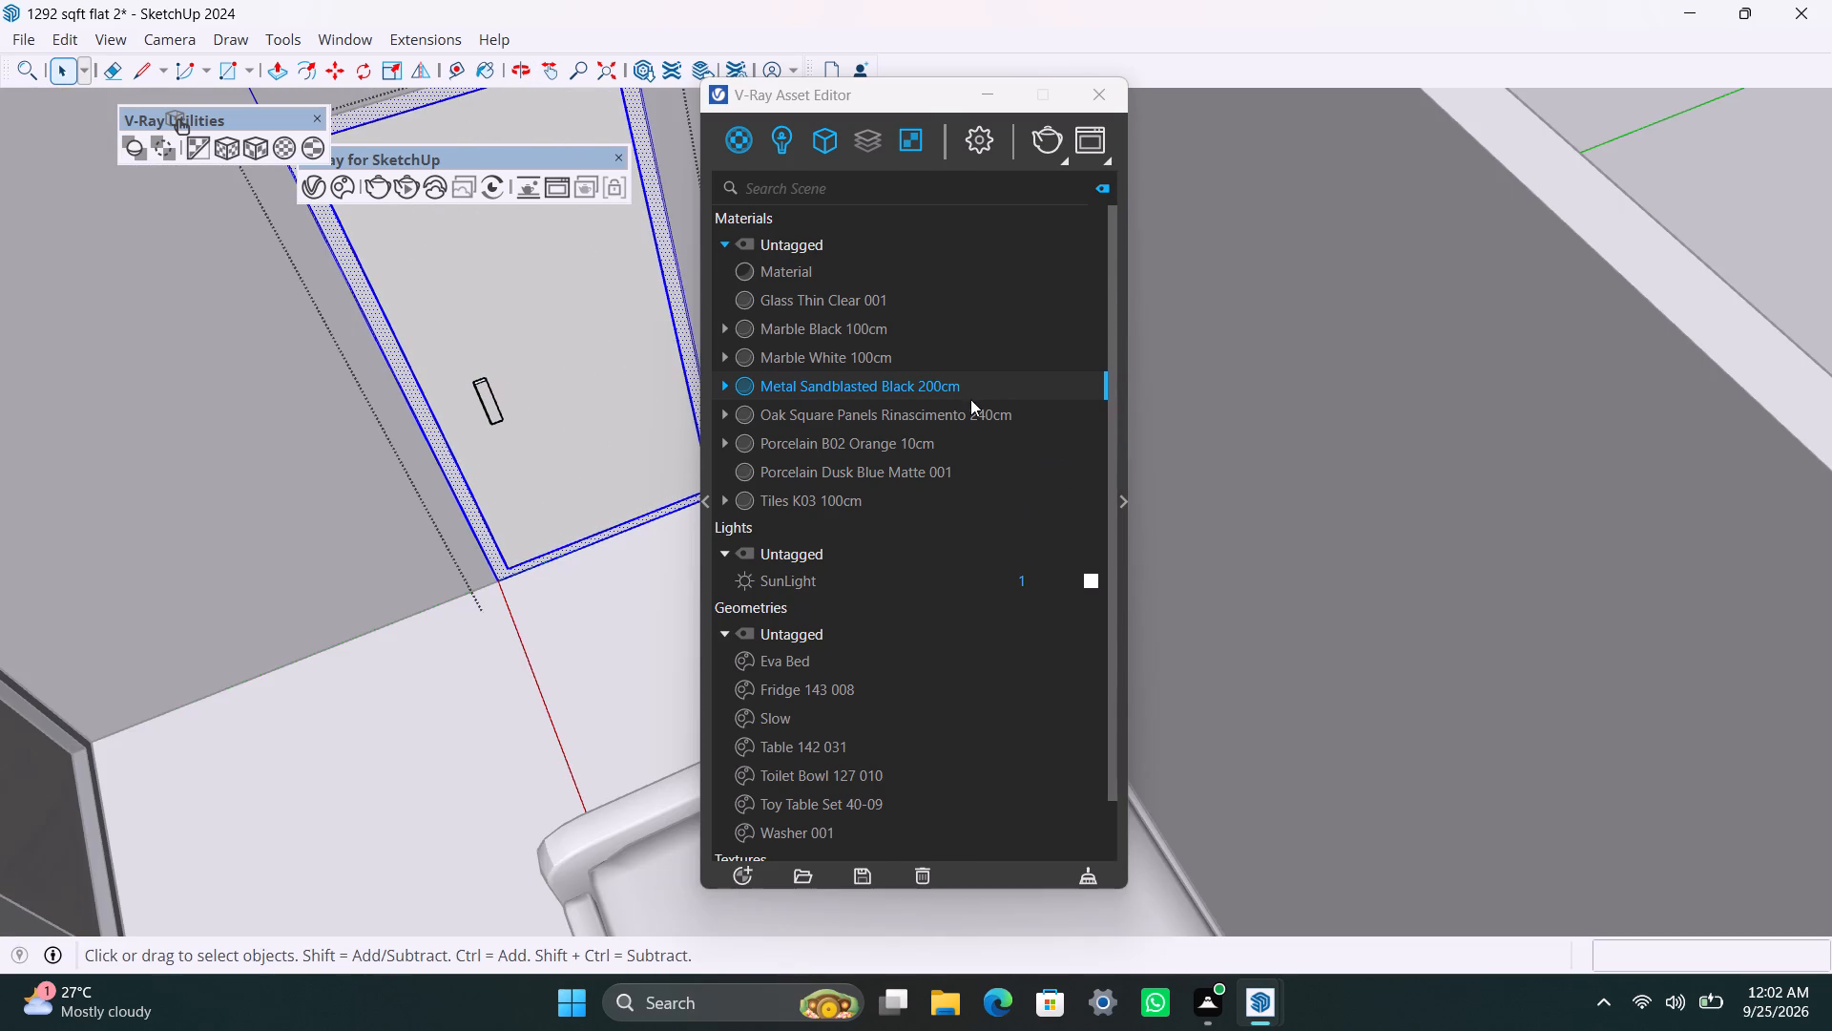
right_click(969, 383)
click(923, 438)
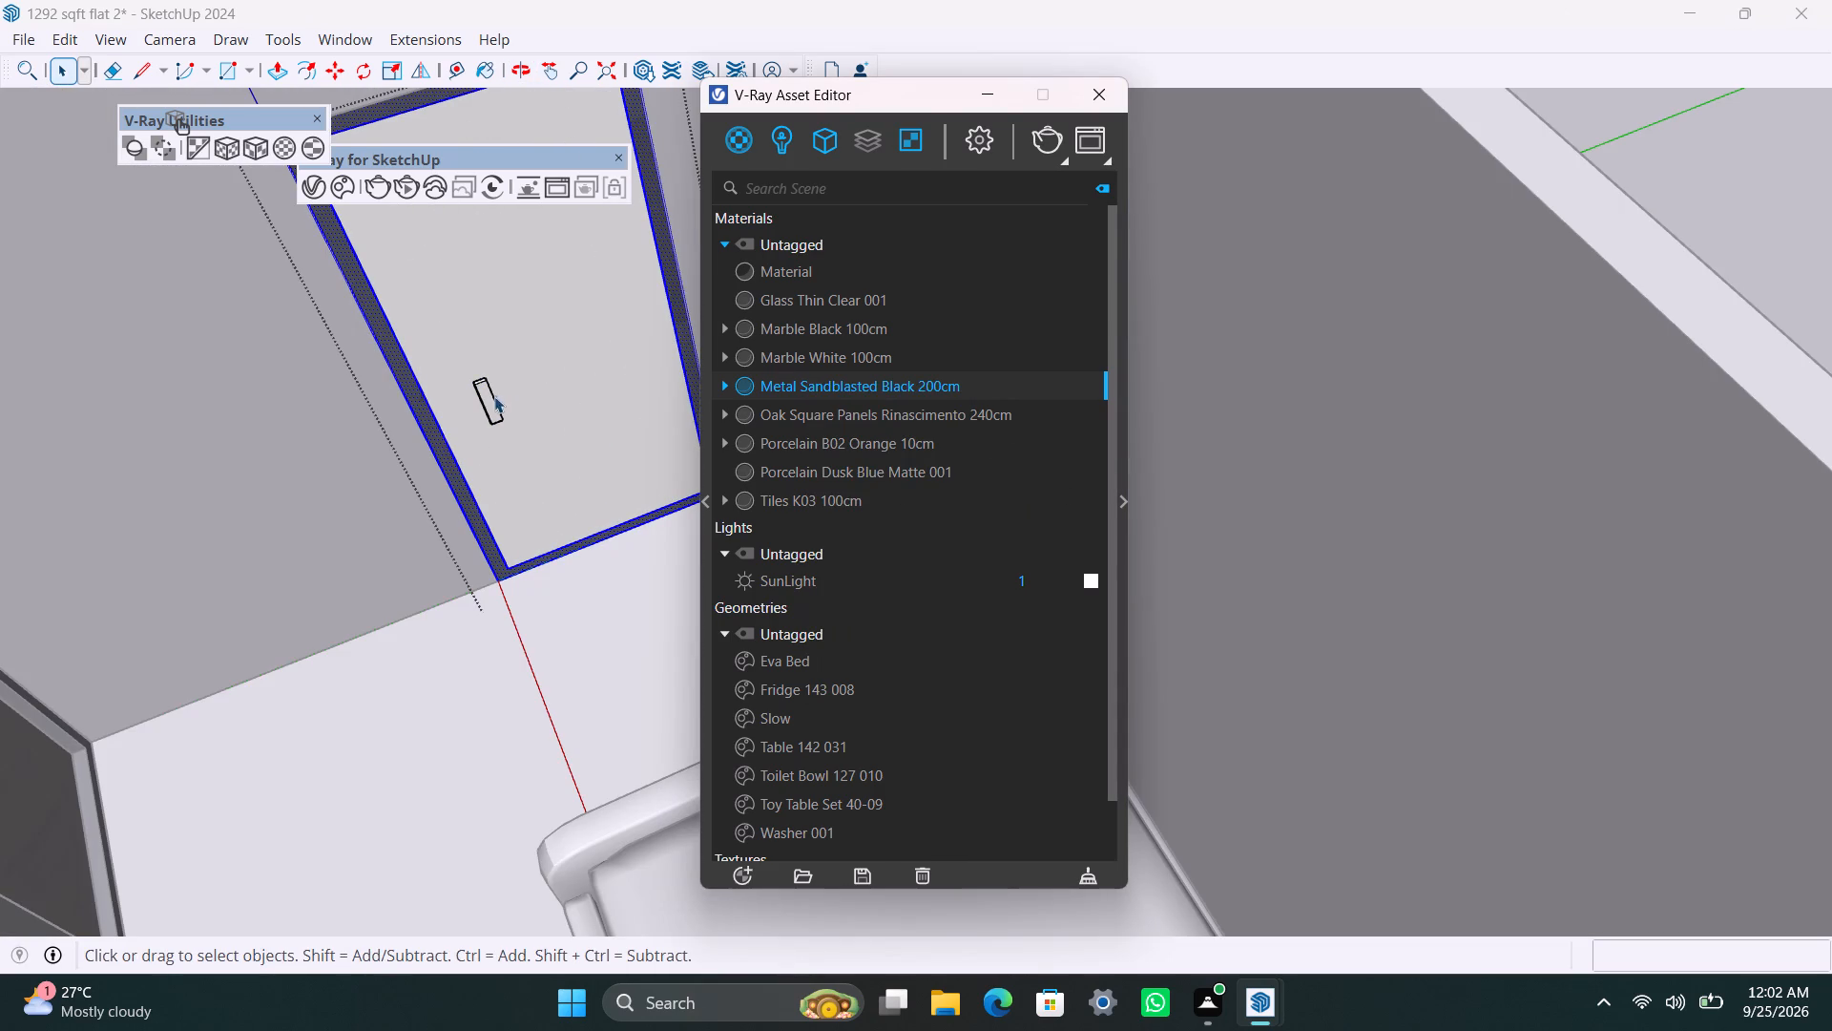
click(261, 158)
Apply Oak Square Panels Rinascimento 240cm to the leaf of the door inside that bedroom.
triple_click(548, 319)
click(548, 318)
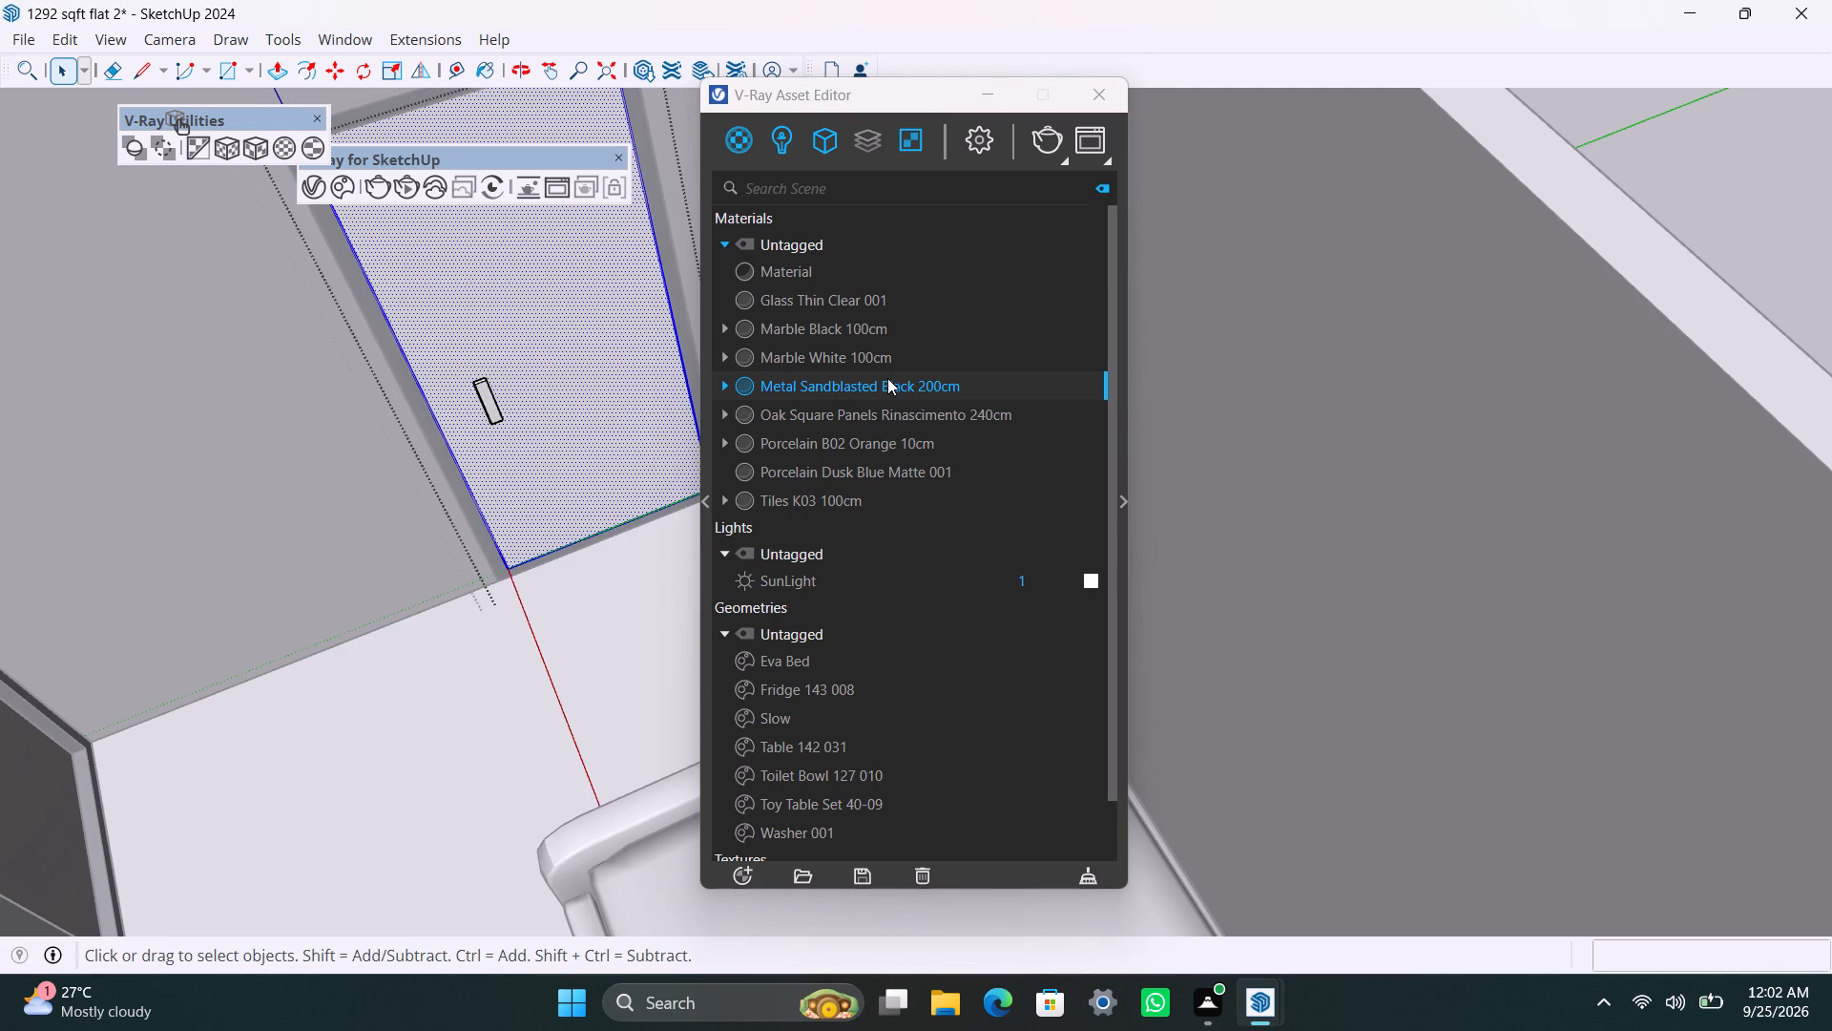
click(818, 424)
right_click(818, 414)
click(859, 457)
click(535, 643)
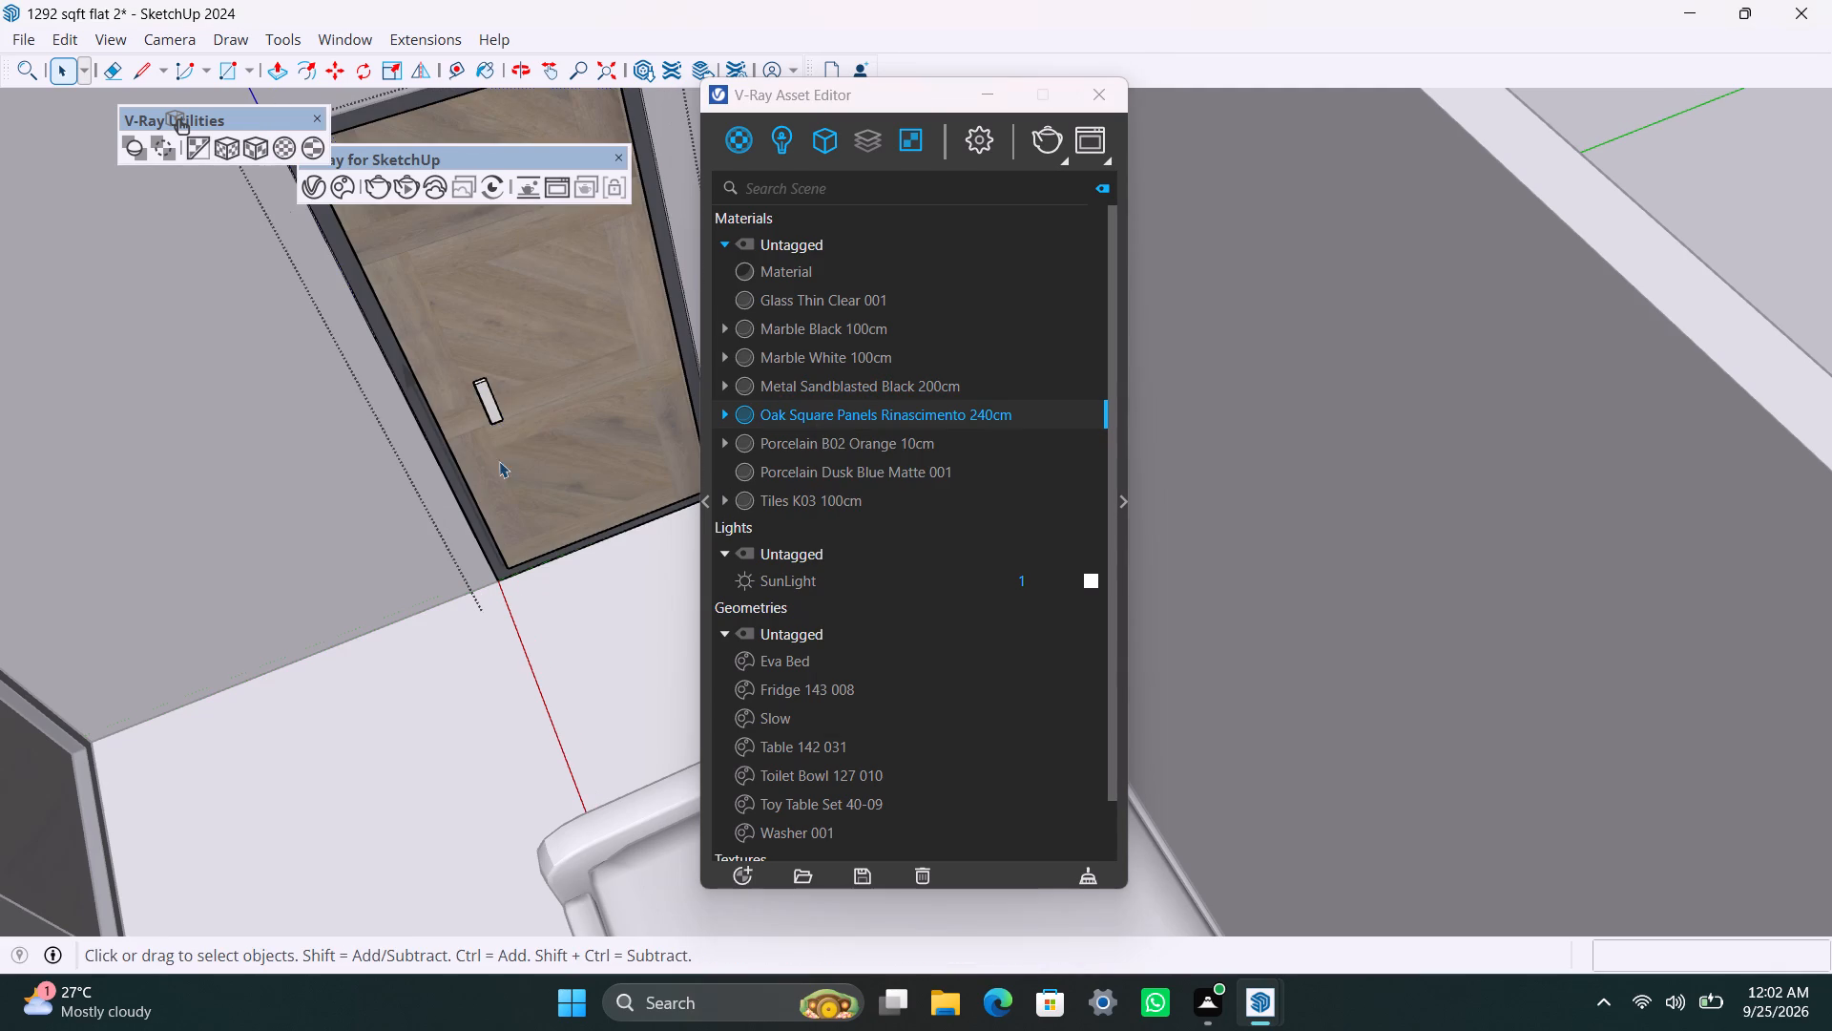
Apply Metal Sandblasted Black 200cm to the handle of the door inside that bedroom and leave the door group.
click(489, 404)
triple_click(489, 404)
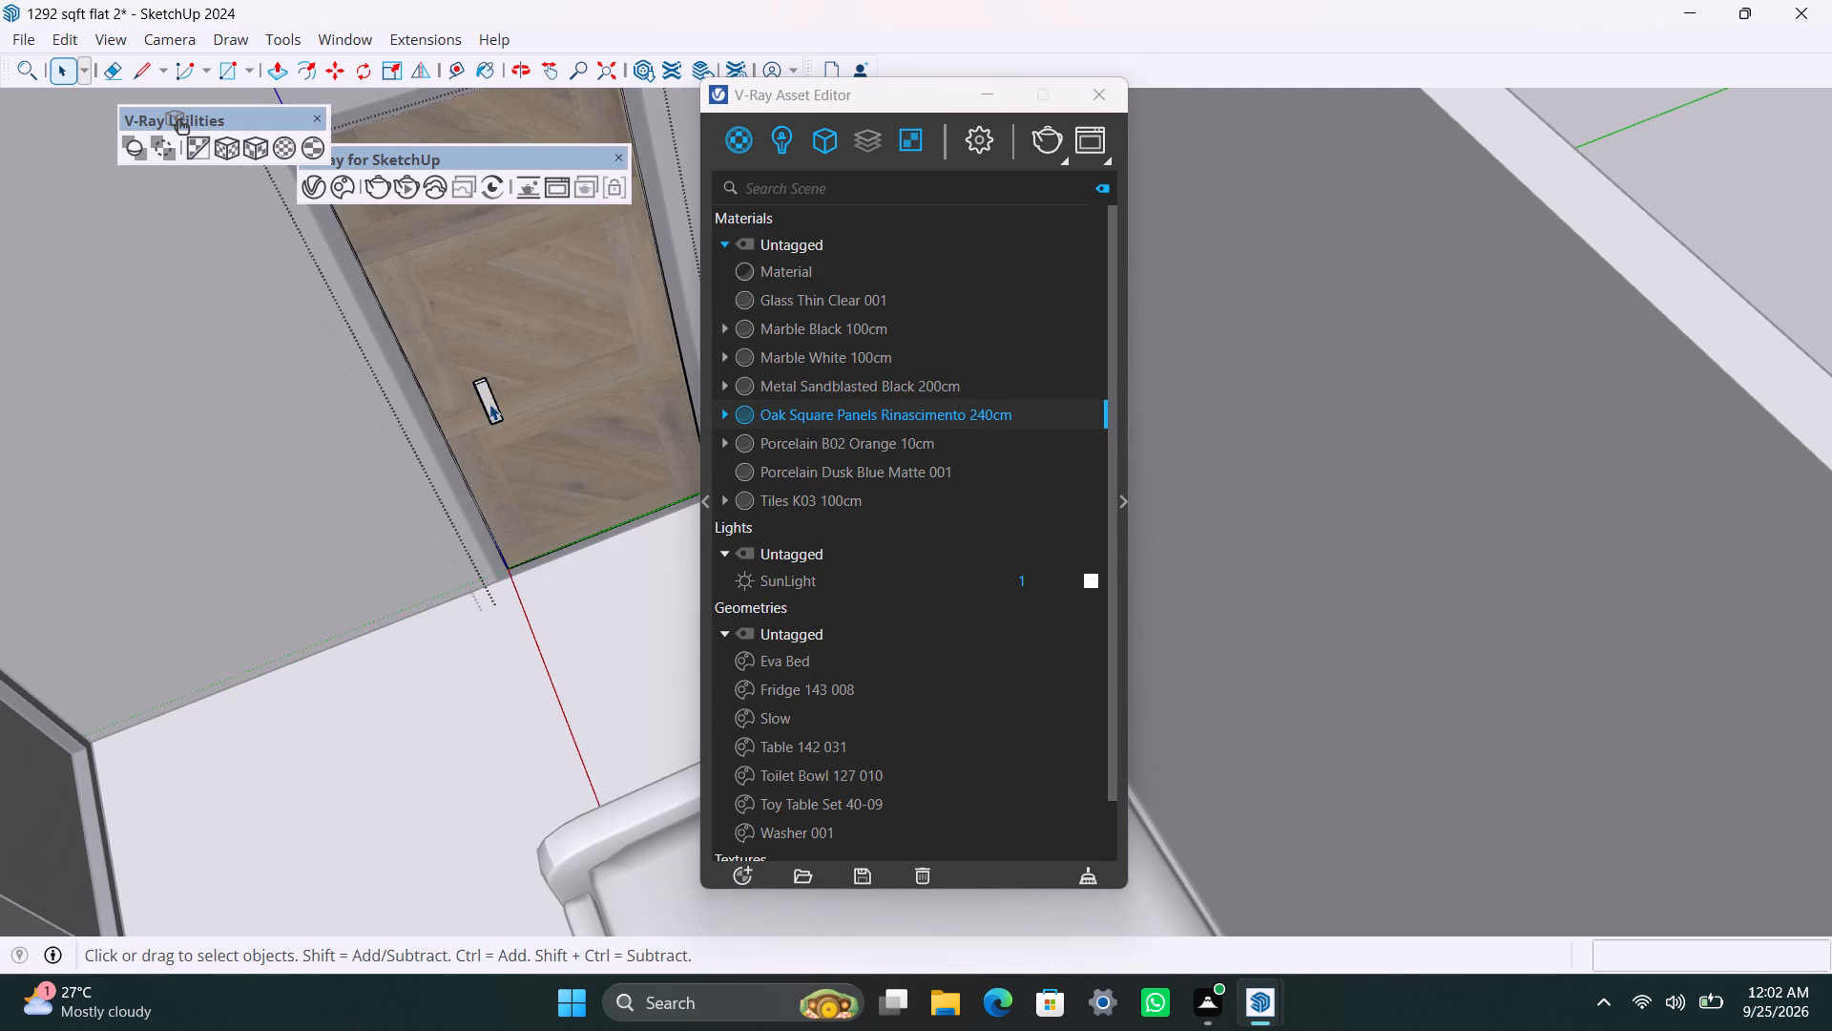
click(593, 717)
click(489, 402)
click(854, 380)
right_click(854, 380)
click(895, 424)
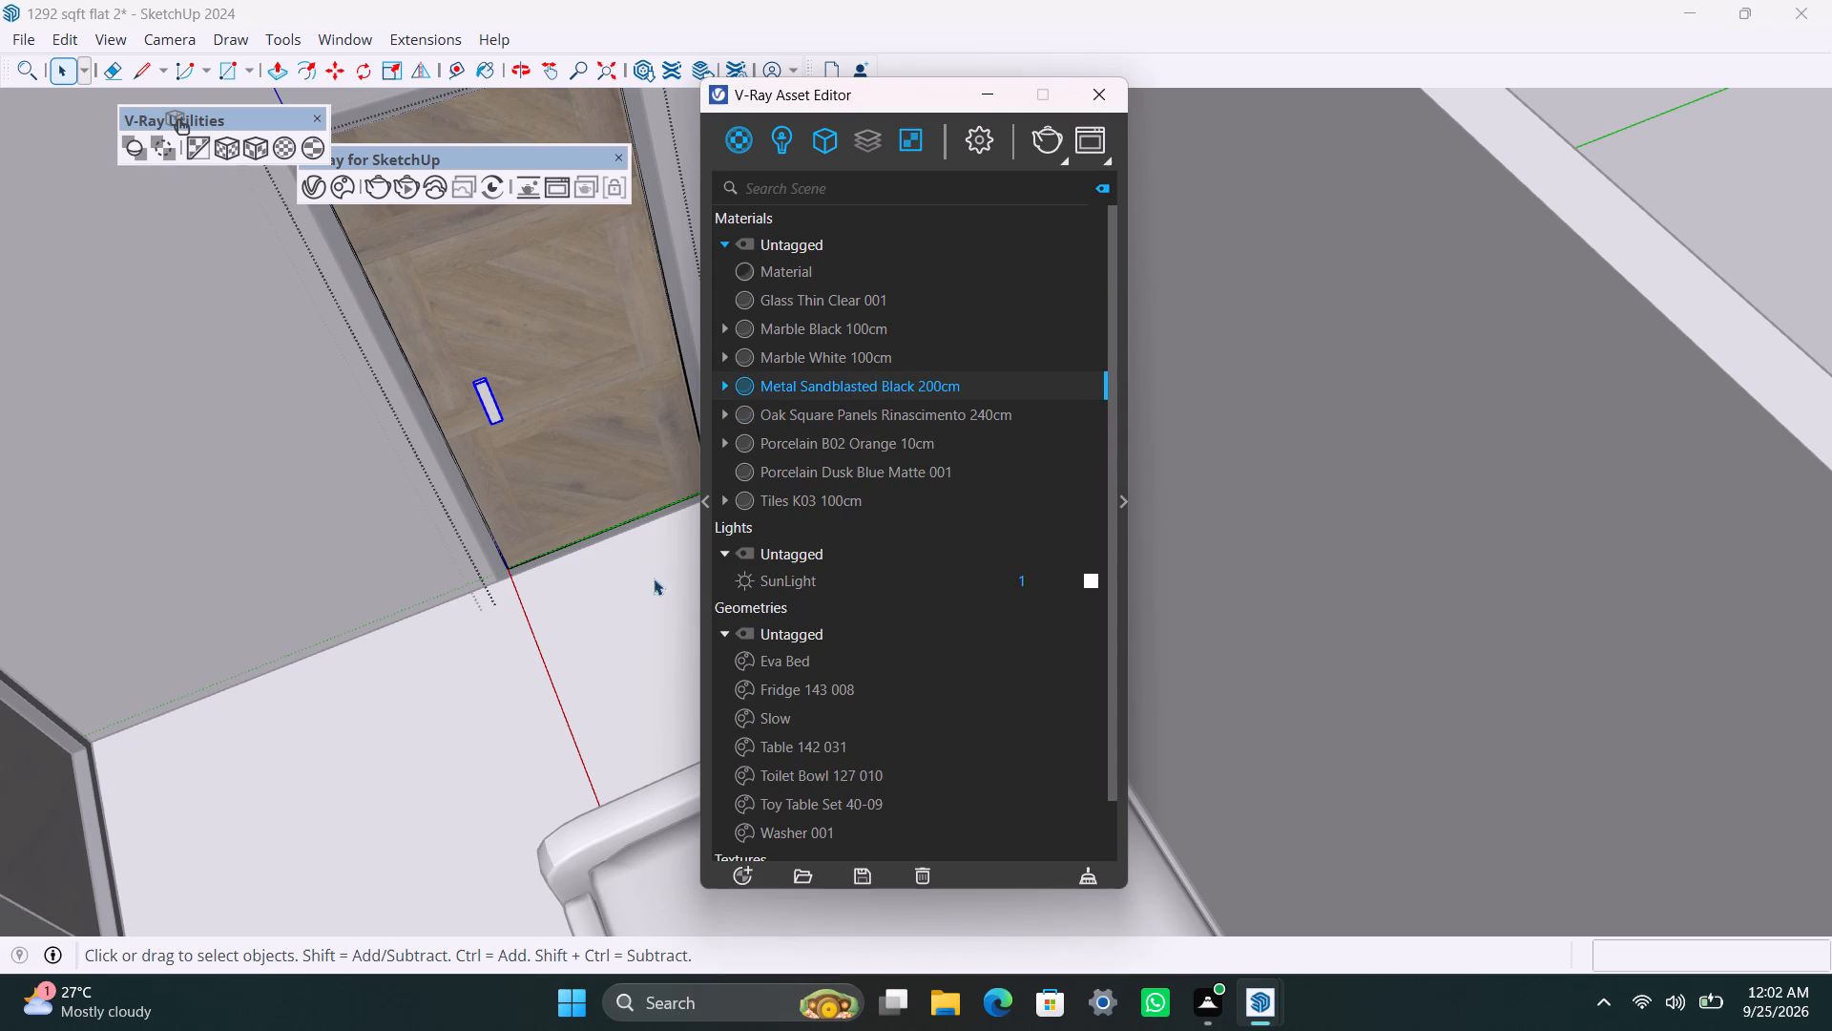
click(434, 700)
scroll(407, 654, down, 19)
triple_click(515, 409)
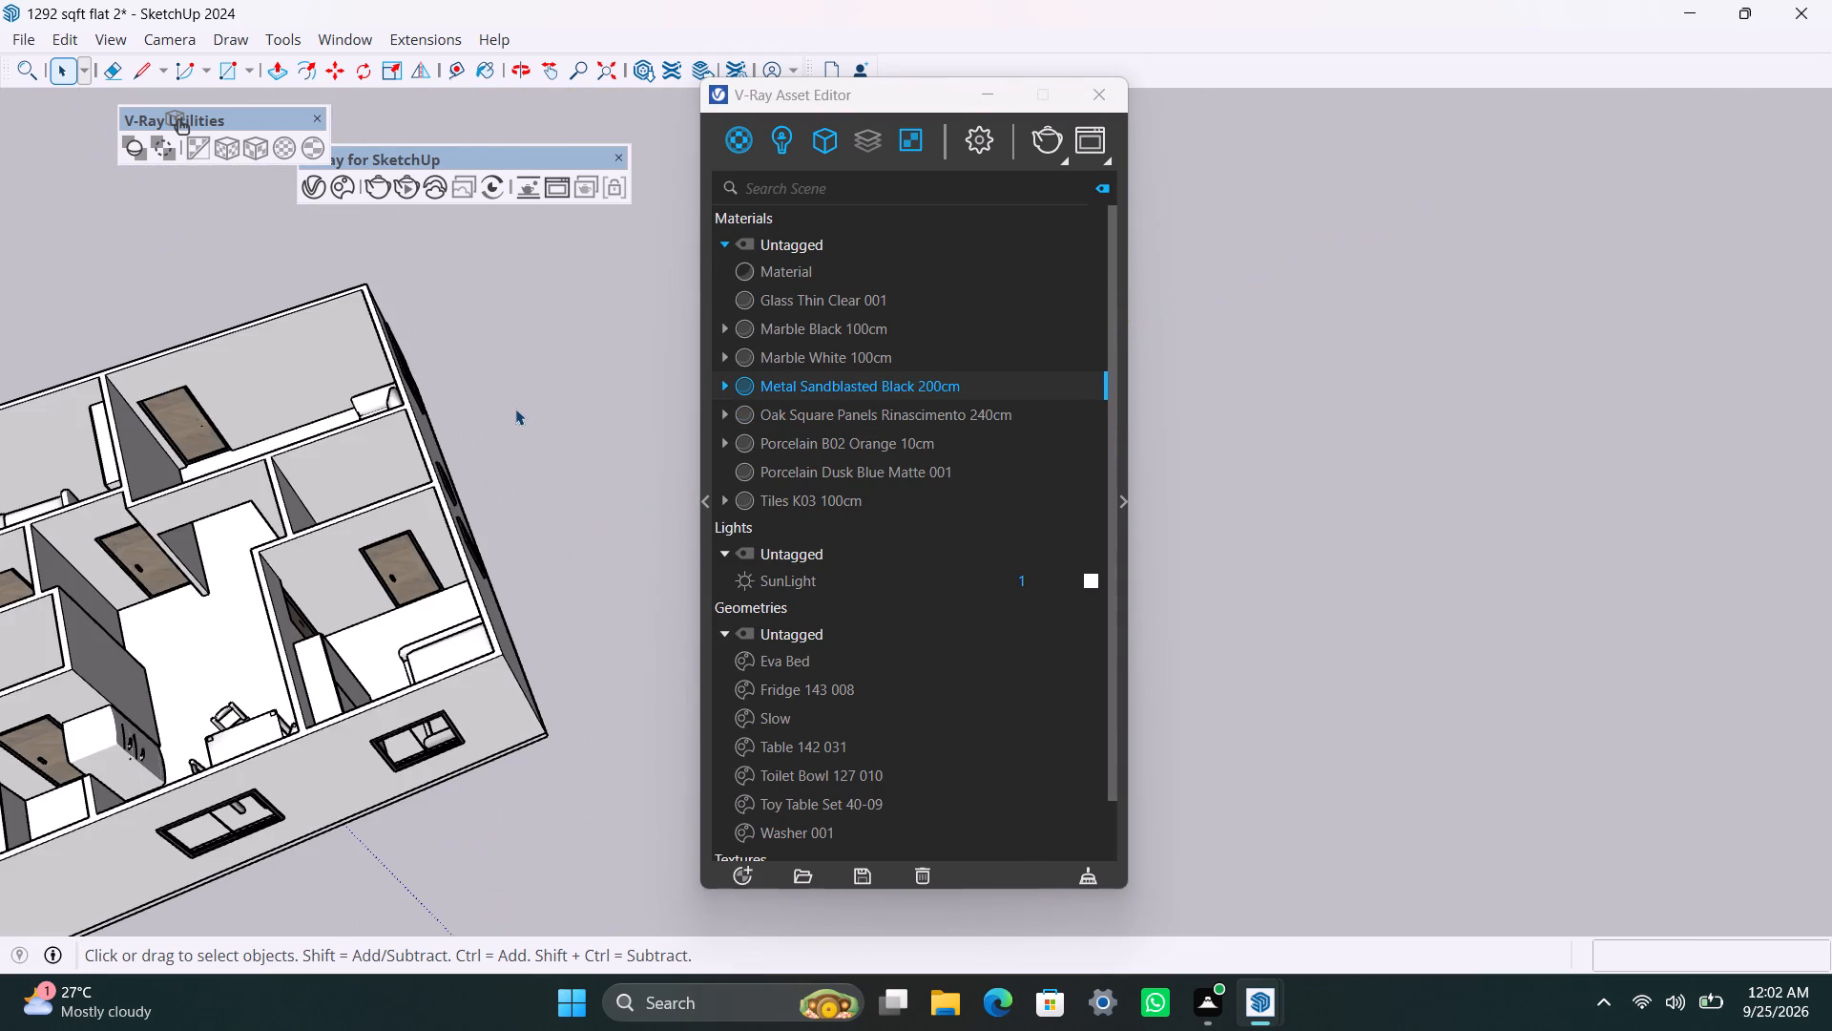
double_click(515, 409)
Apply Porcelain B02 Orange 10cm with a bounding-box-fitted cubic texture projection to the wardrobe in the bedroom beside the living room.
scroll(200, 783, down, 3)
shift+middle_drag(177, 781, 554, 639)
scroll(480, 638, up, 3)
middle_drag(347, 813, 289, 800)
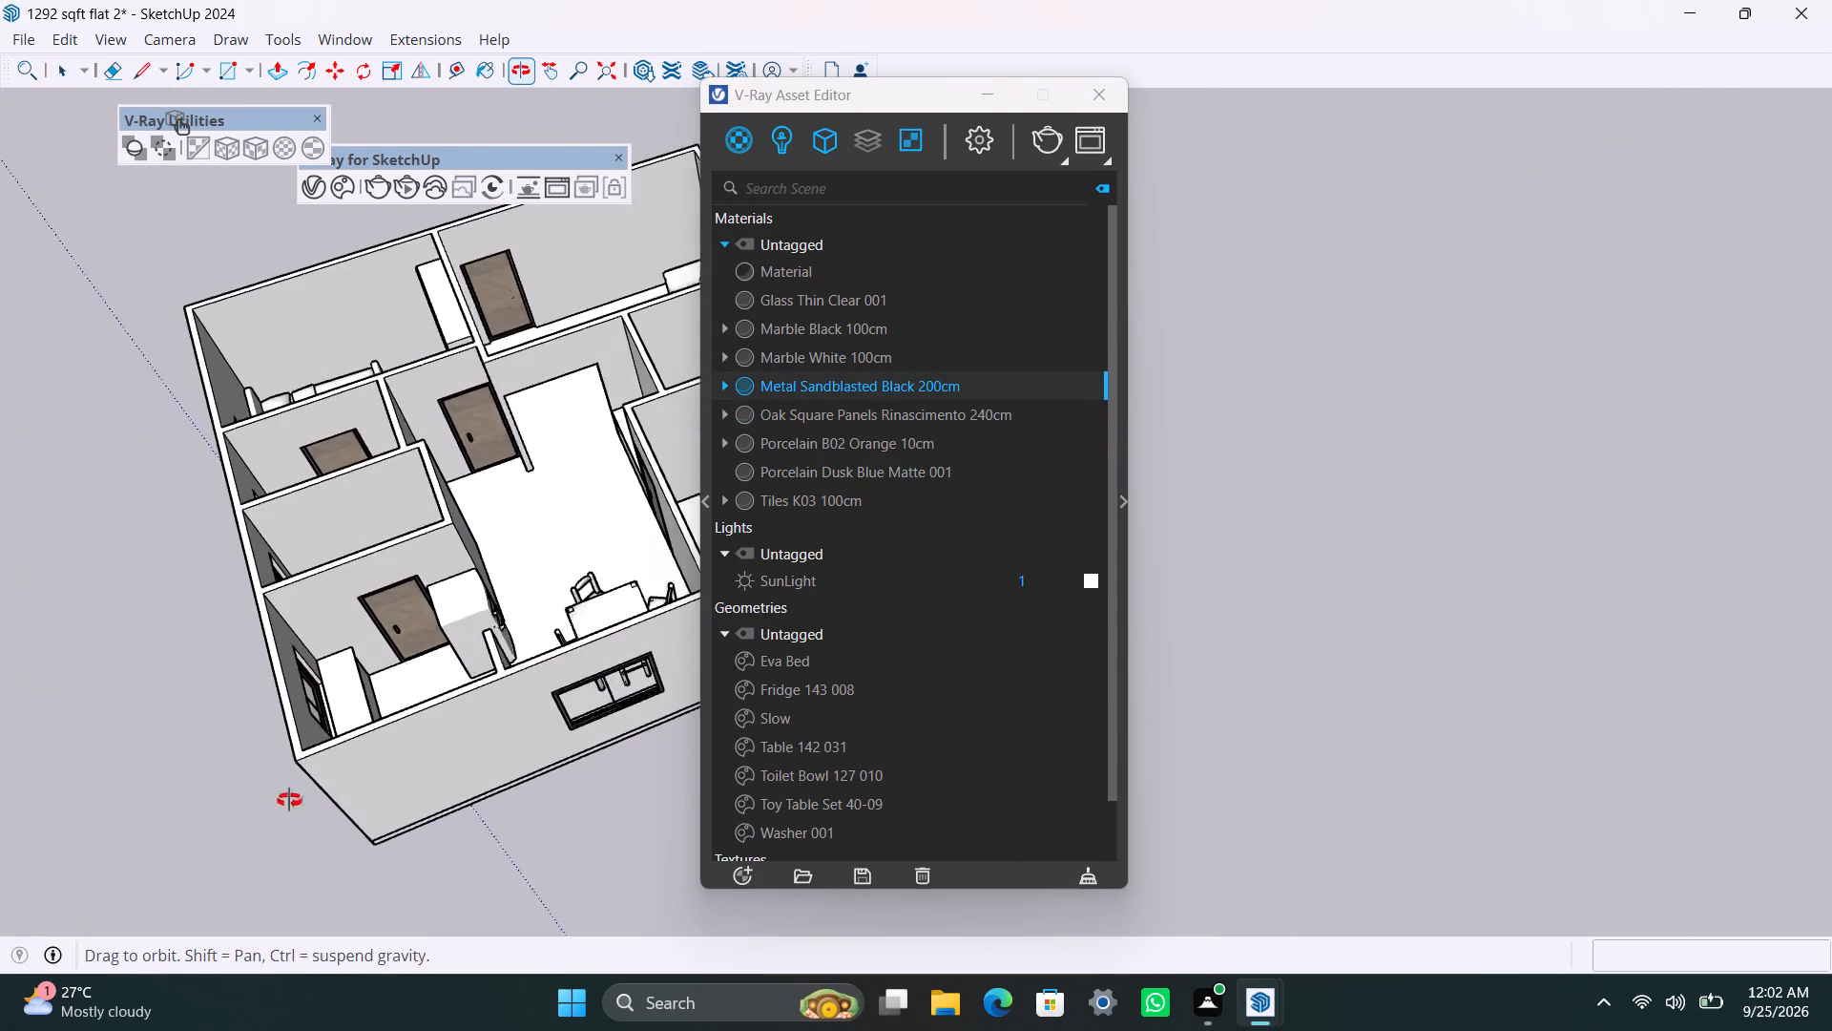
middle_drag(289, 800, 116, 790)
scroll(316, 593, up, 2)
shift+middle_drag(370, 591, 310, 835)
scroll(348, 697, up, 1)
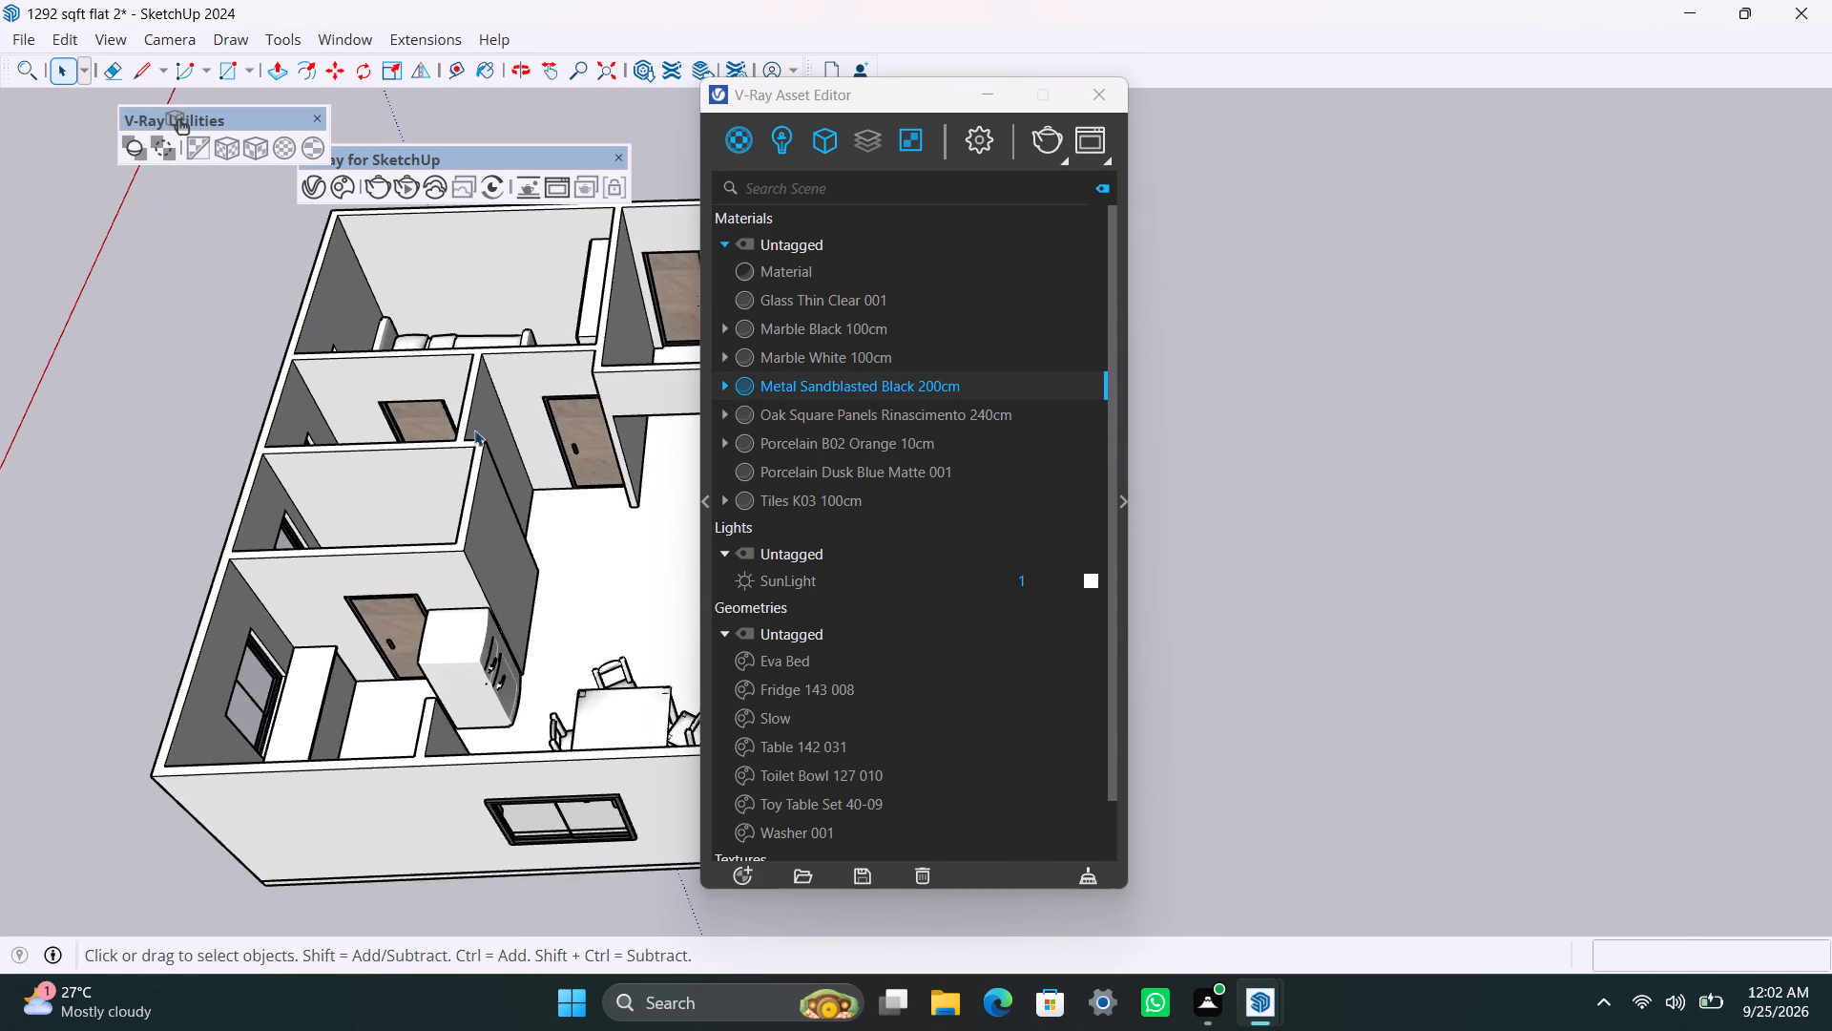
middle_drag(504, 636, 756, 692)
middle_drag(525, 710, 492, 621)
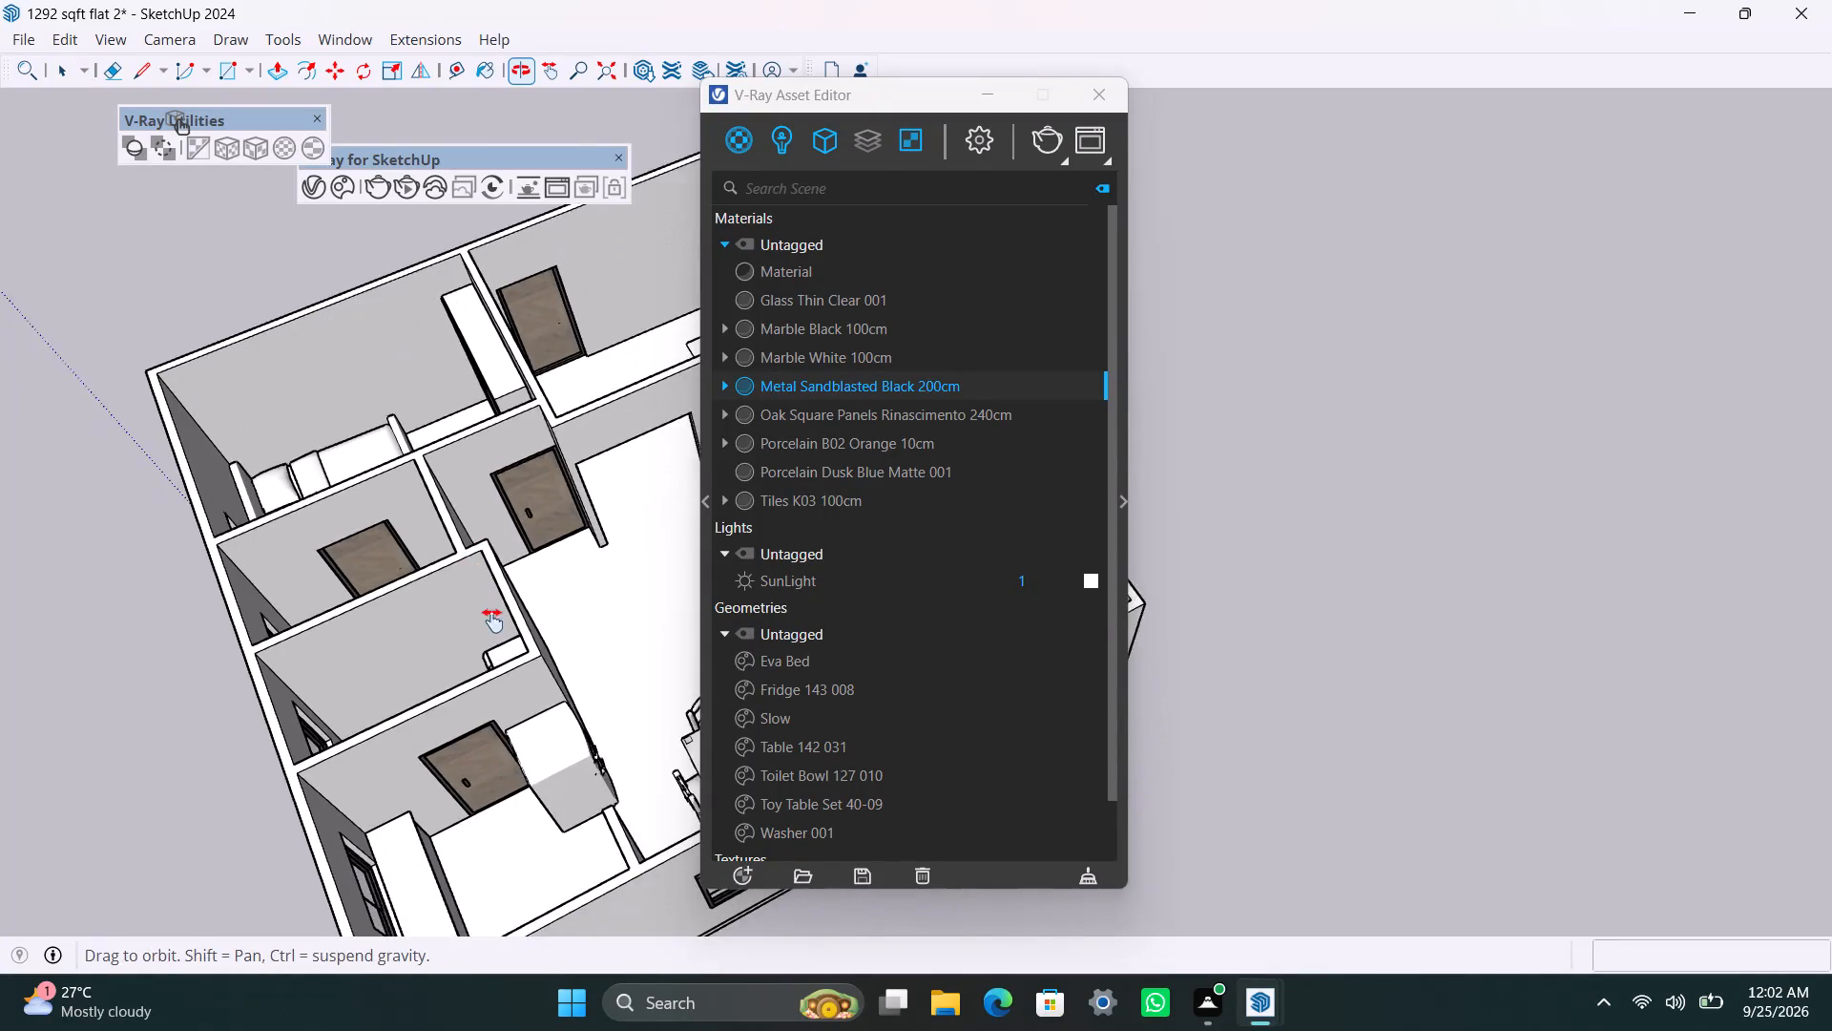
middle_drag(492, 621, 485, 604)
scroll(485, 604, up, 2)
click(480, 310)
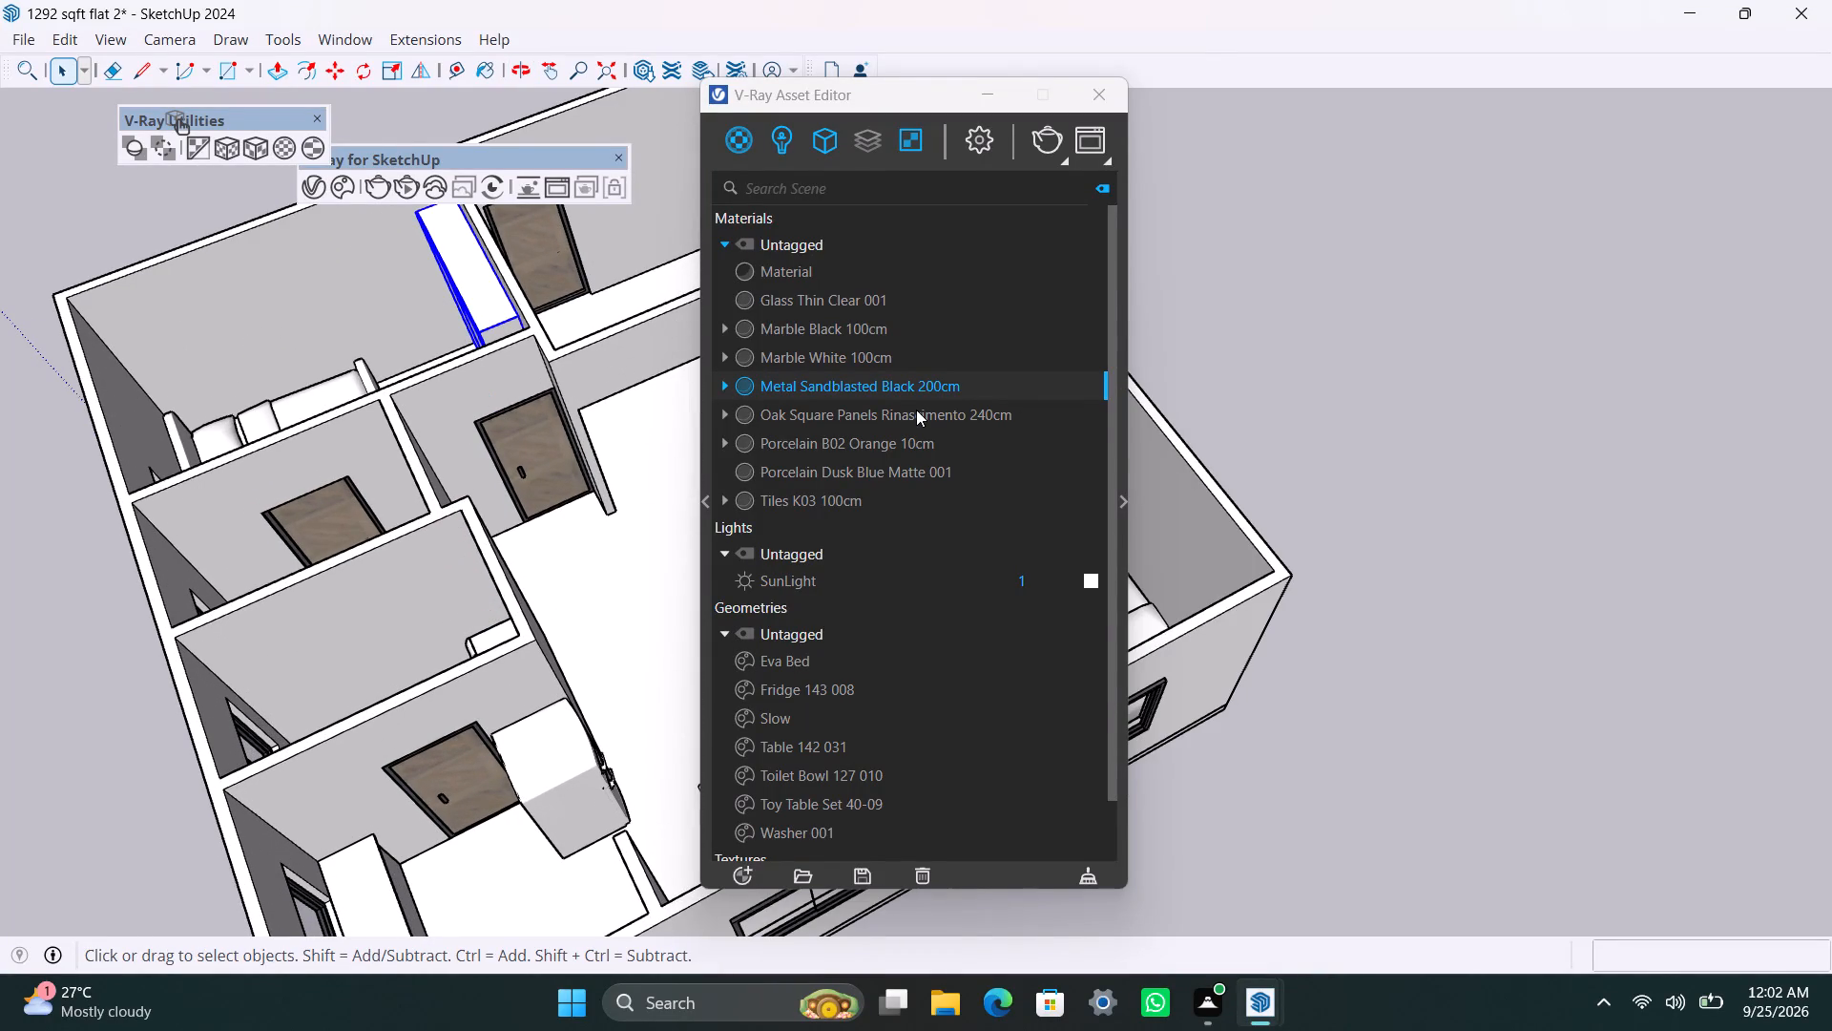
click(915, 410)
click(907, 426)
click(903, 448)
right_click(903, 448)
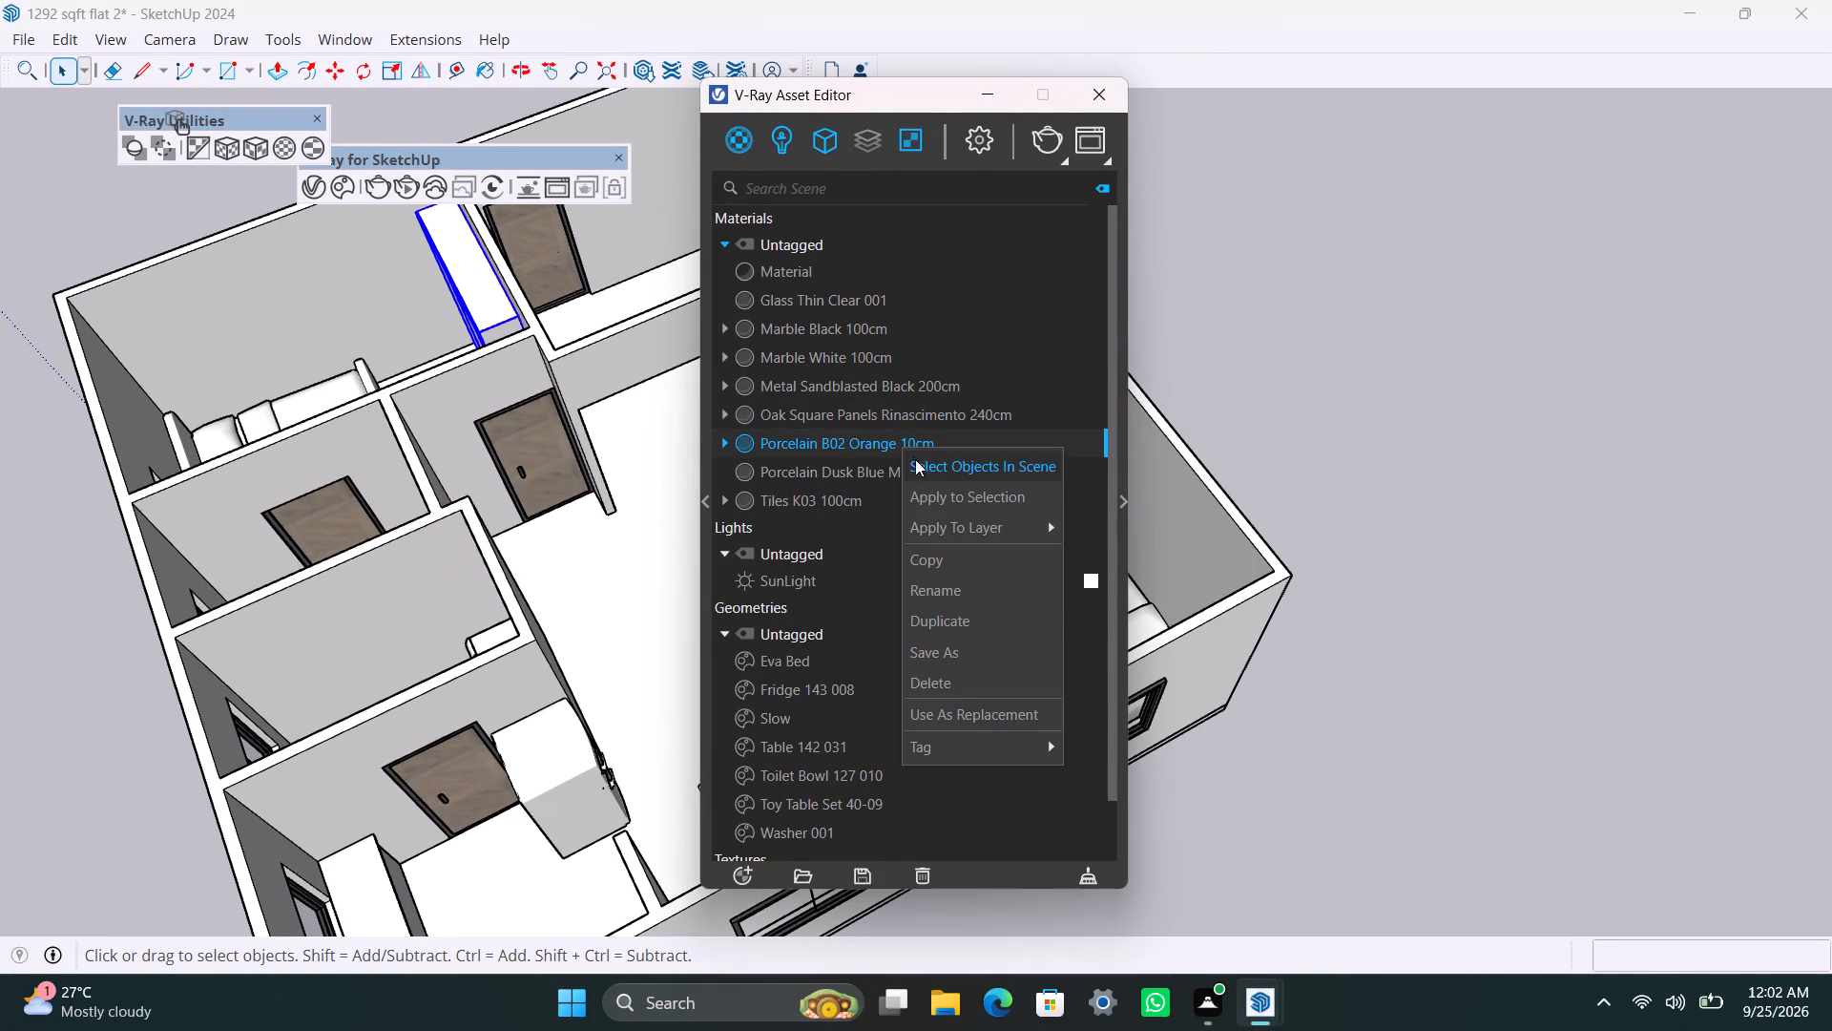
click(925, 481)
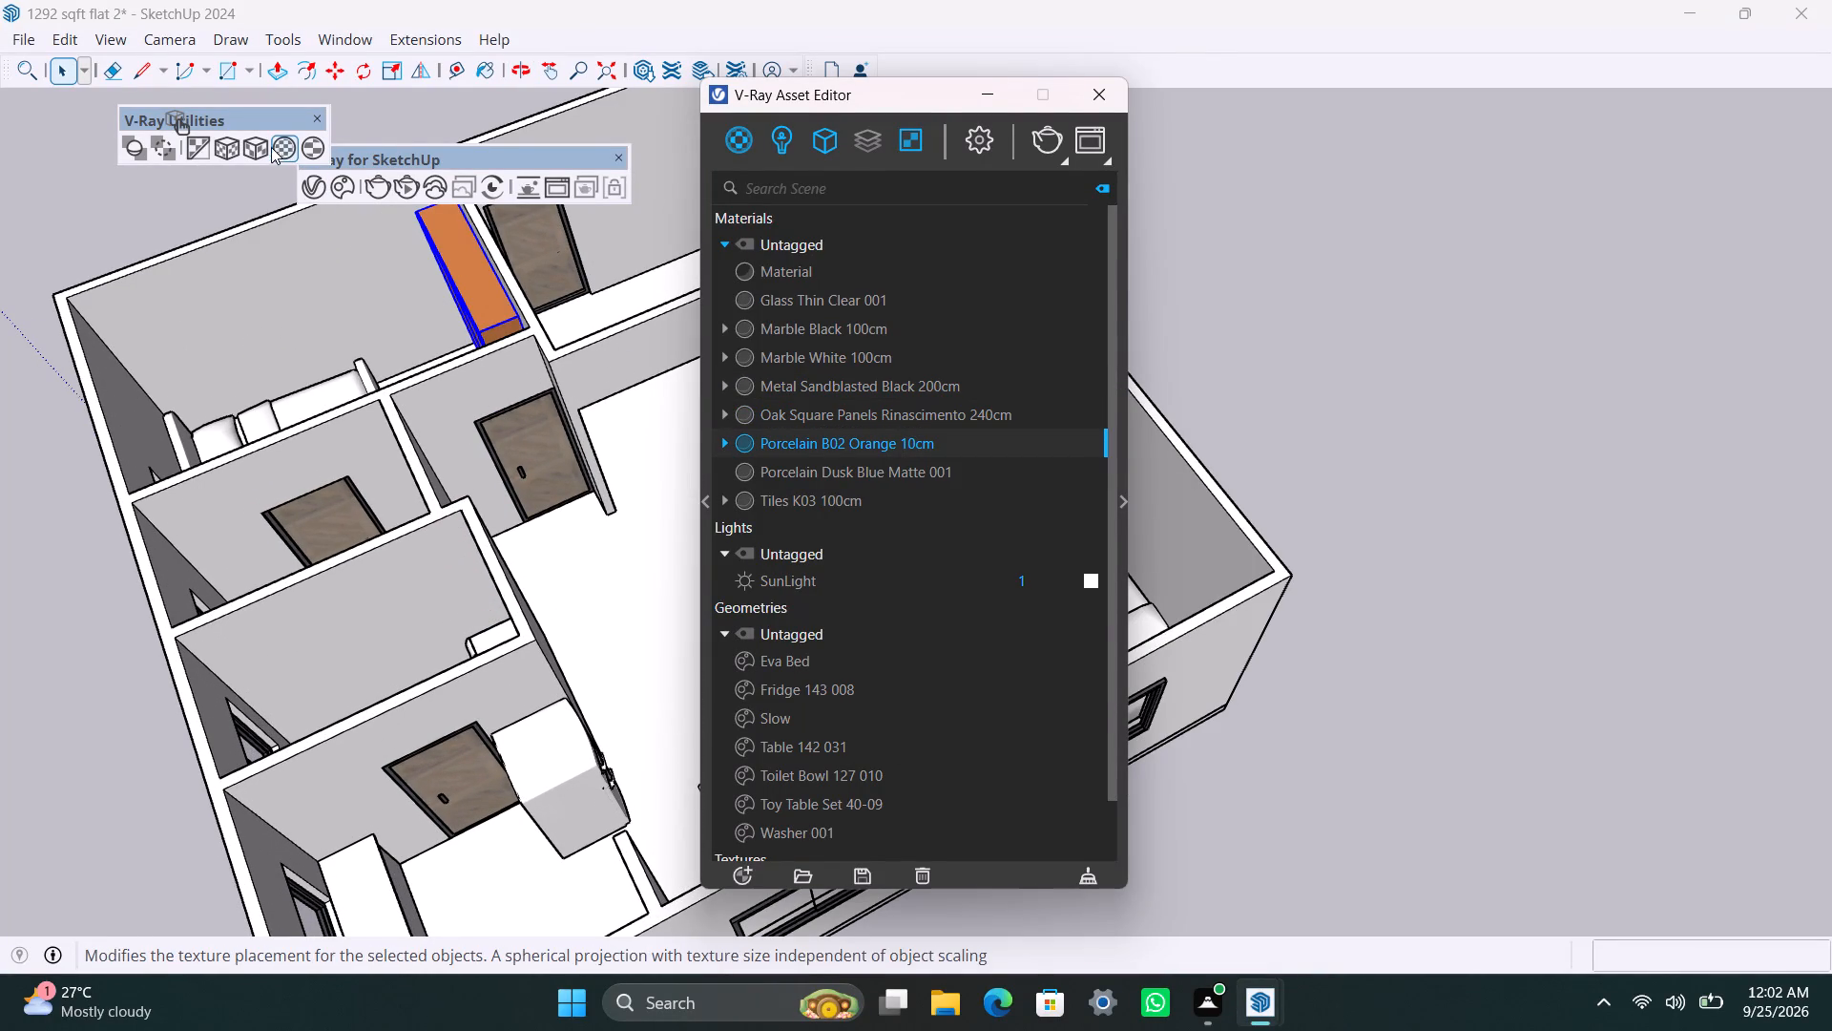
click(269, 147)
click(454, 566)
Apply Porcelain B02 Orange 10cm with a bounding-box-fitted cubic projection to the front of the kitchen counter.
scroll(496, 644, down, 2)
middle_drag(480, 705, 347, 590)
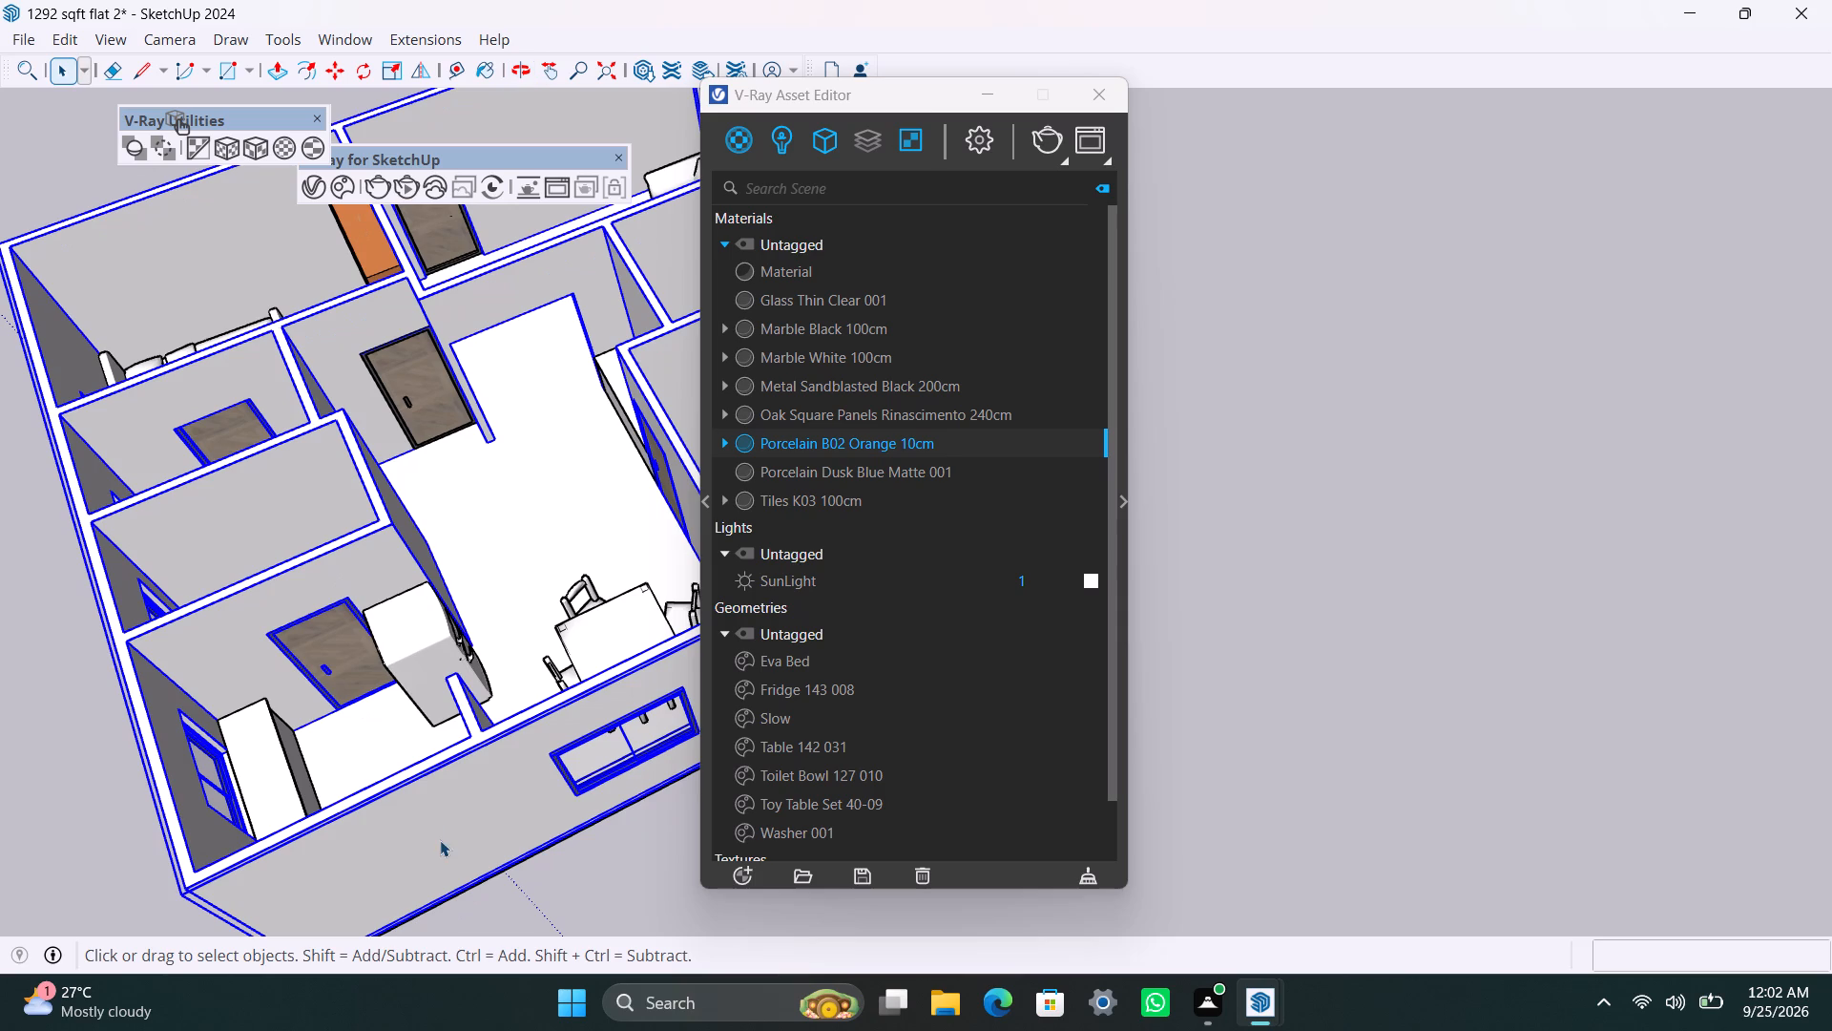
click(441, 842)
scroll(329, 738, up, 2)
middle_drag(437, 798, 138, 741)
click(257, 764)
scroll(257, 470, up, 3)
middle_drag(406, 461, 323, 669)
scroll(318, 497, up, 3)
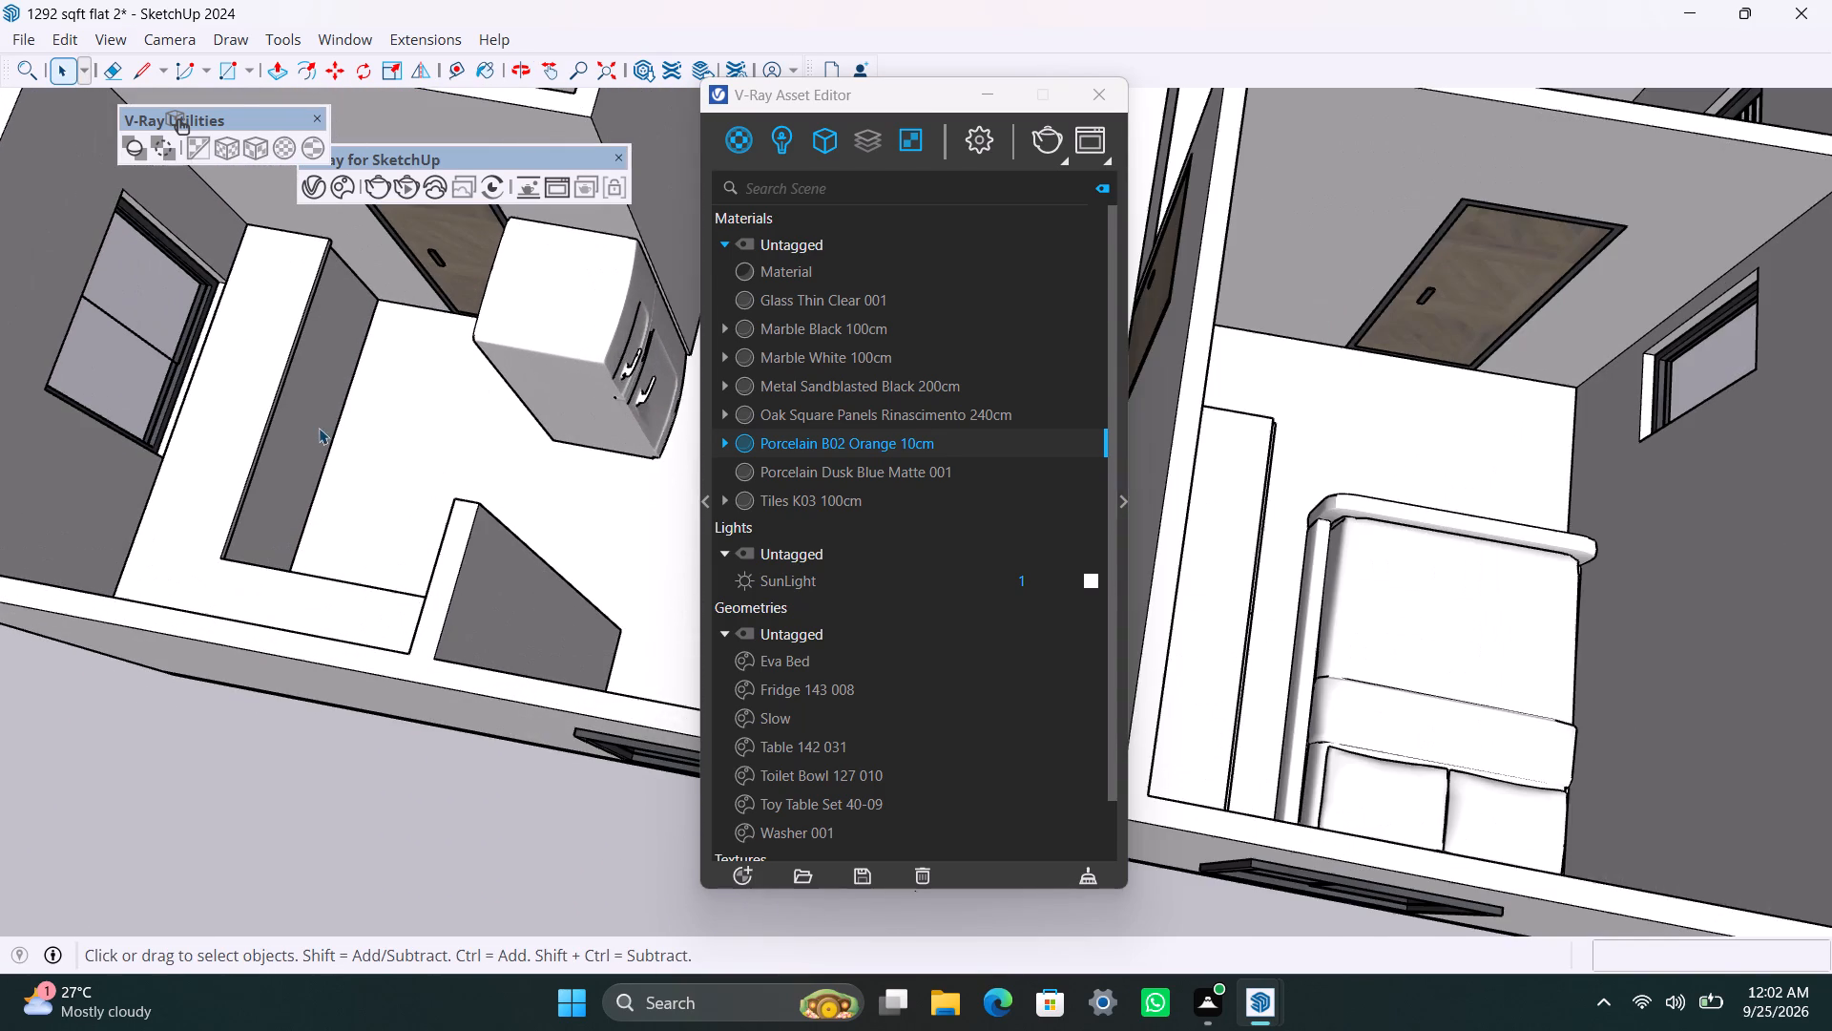
click(320, 420)
right_click(811, 440)
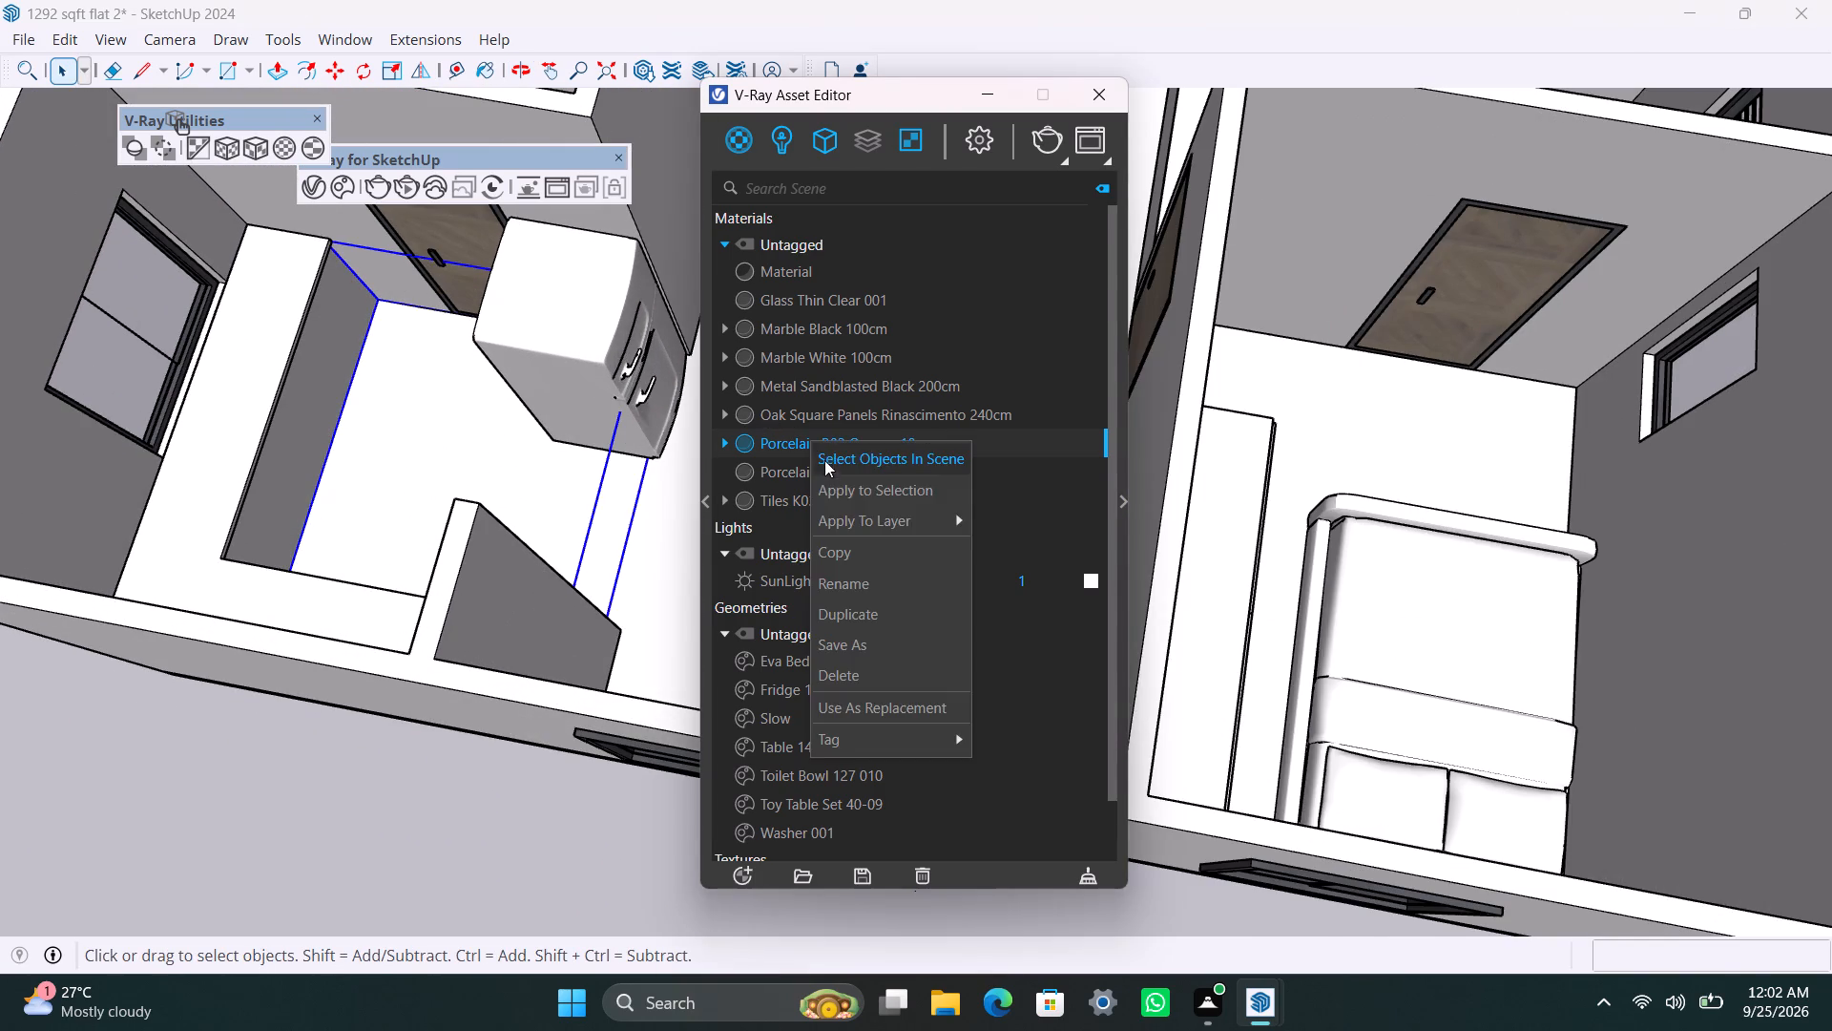
click(832, 491)
click(265, 150)
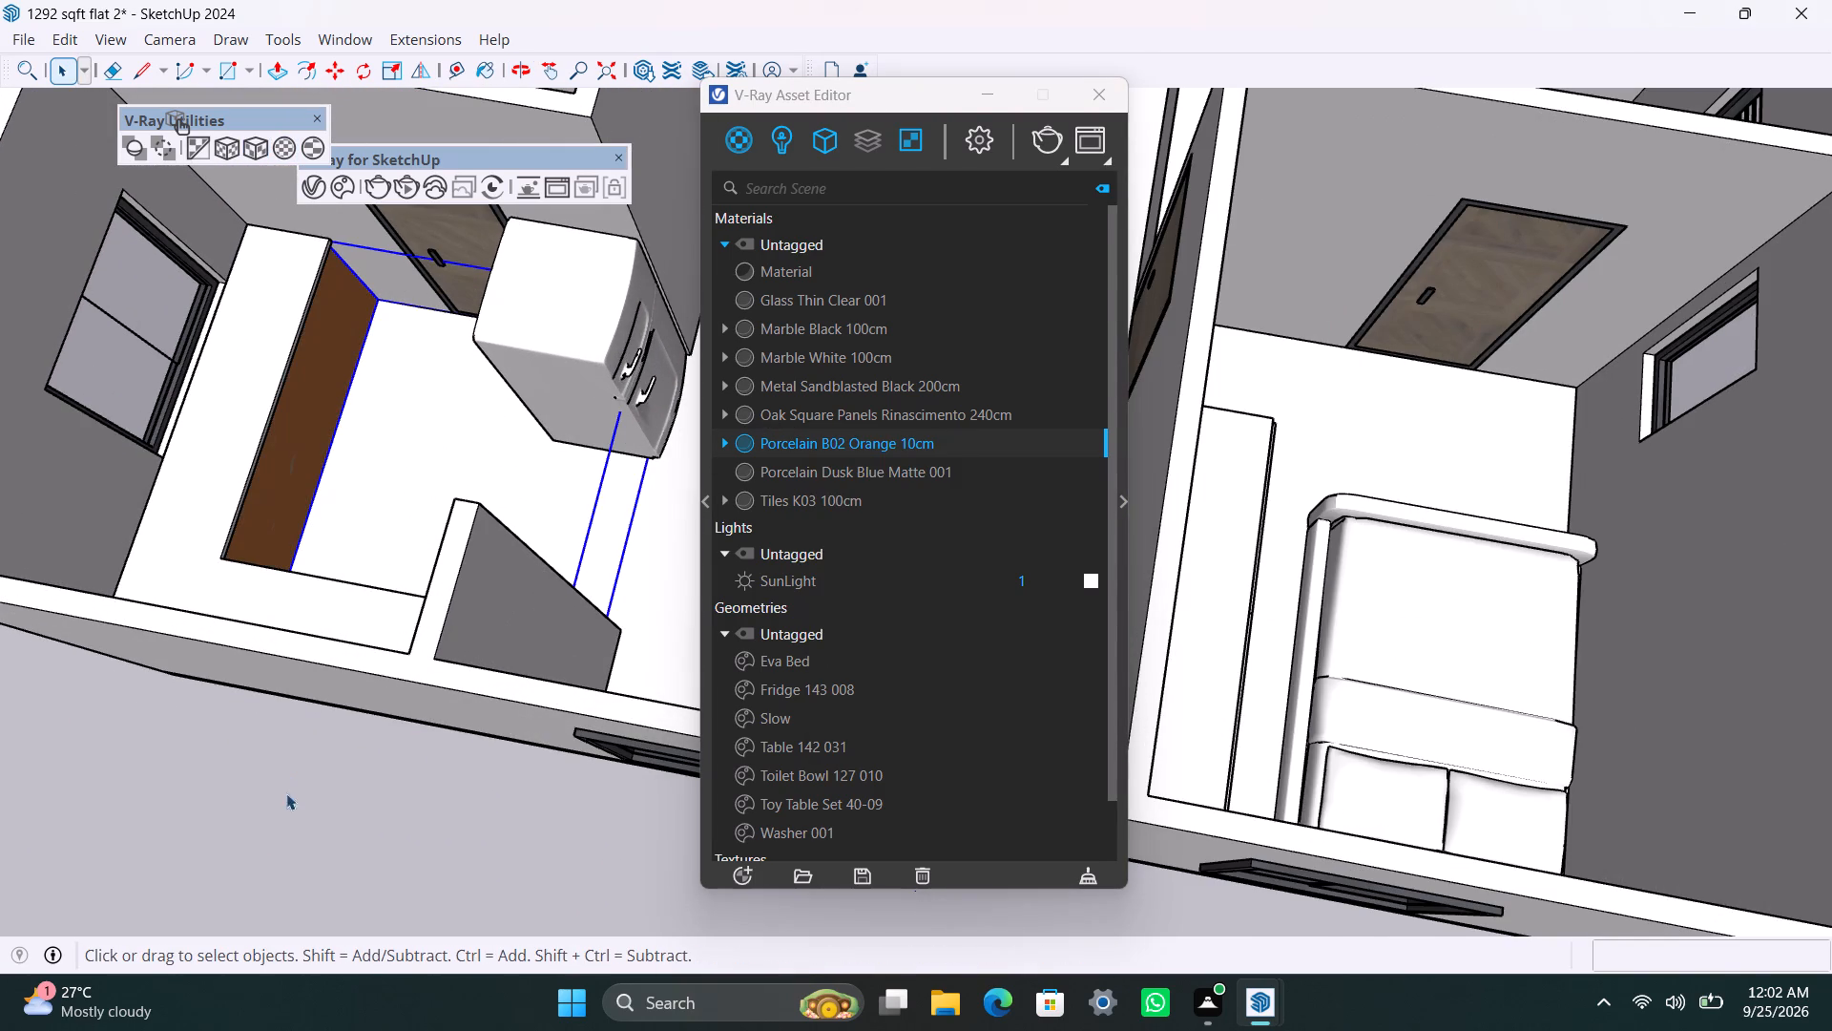
drag(244, 869, 244, 855)
Apply Marble White 100cm with a bounding-box-fitted cubic projection to the kitchen countertop.
click(173, 522)
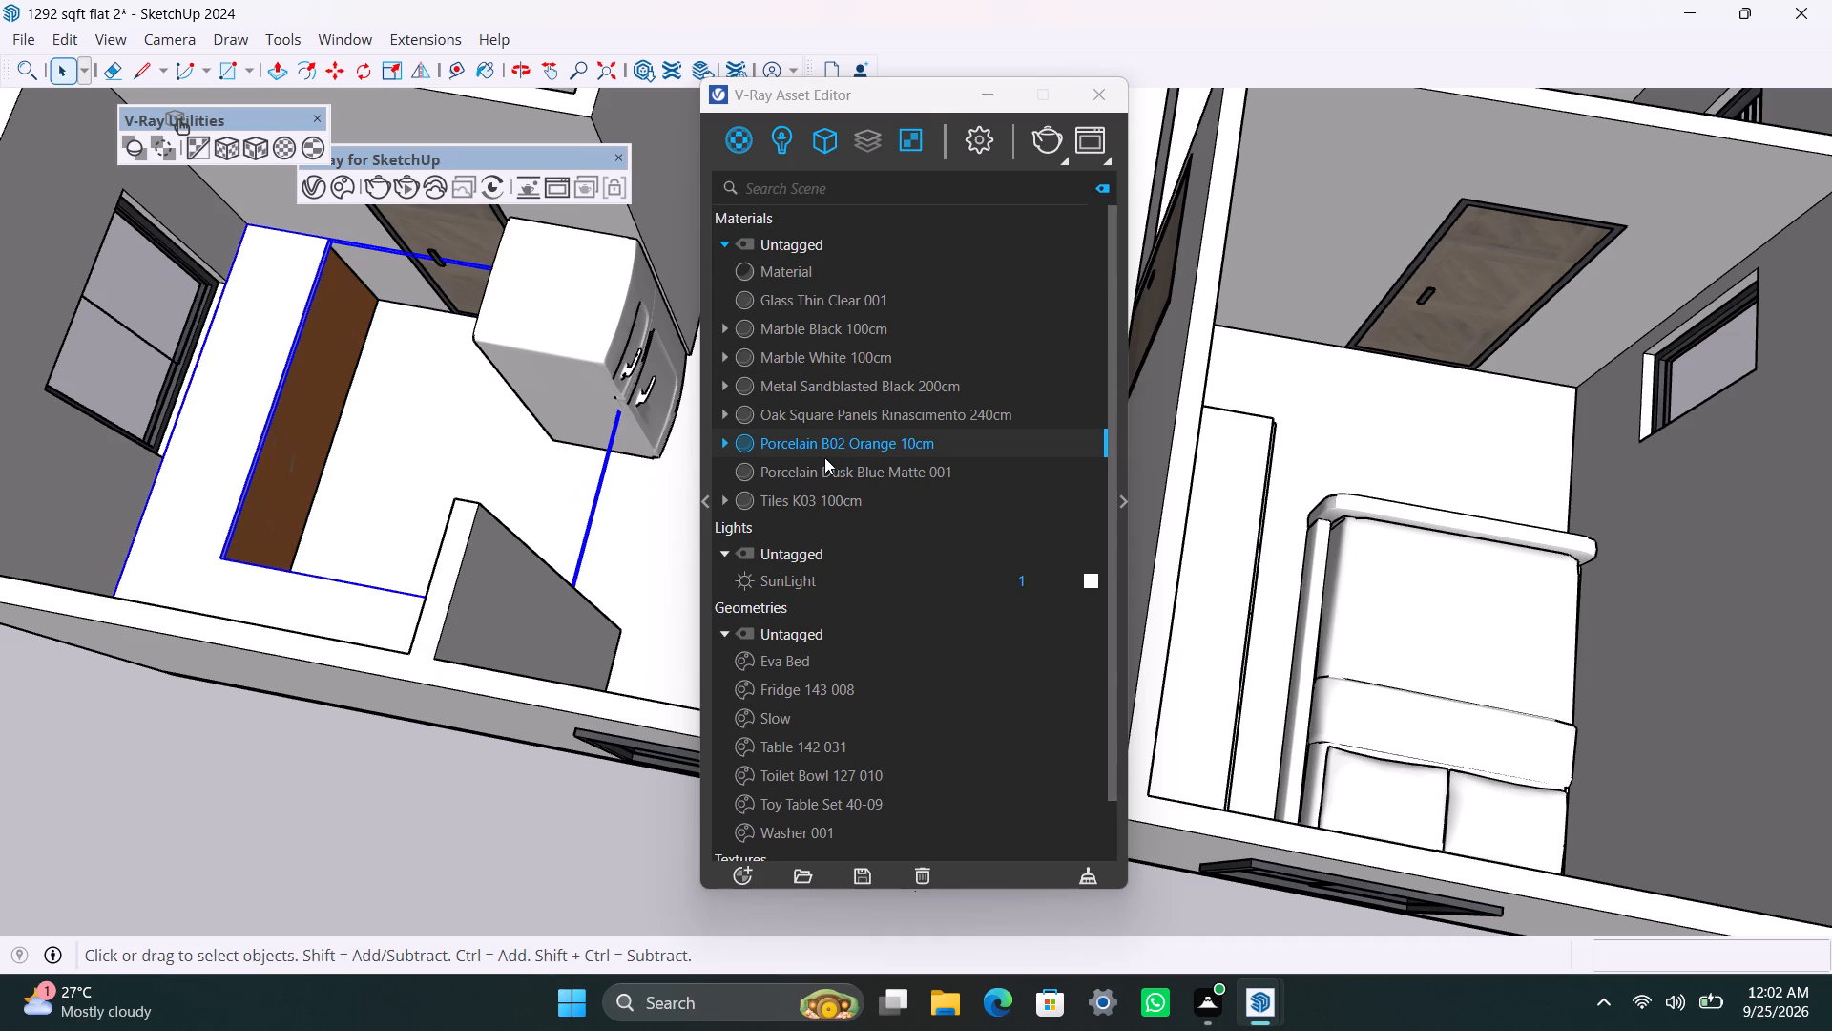
click(837, 360)
right_click(837, 360)
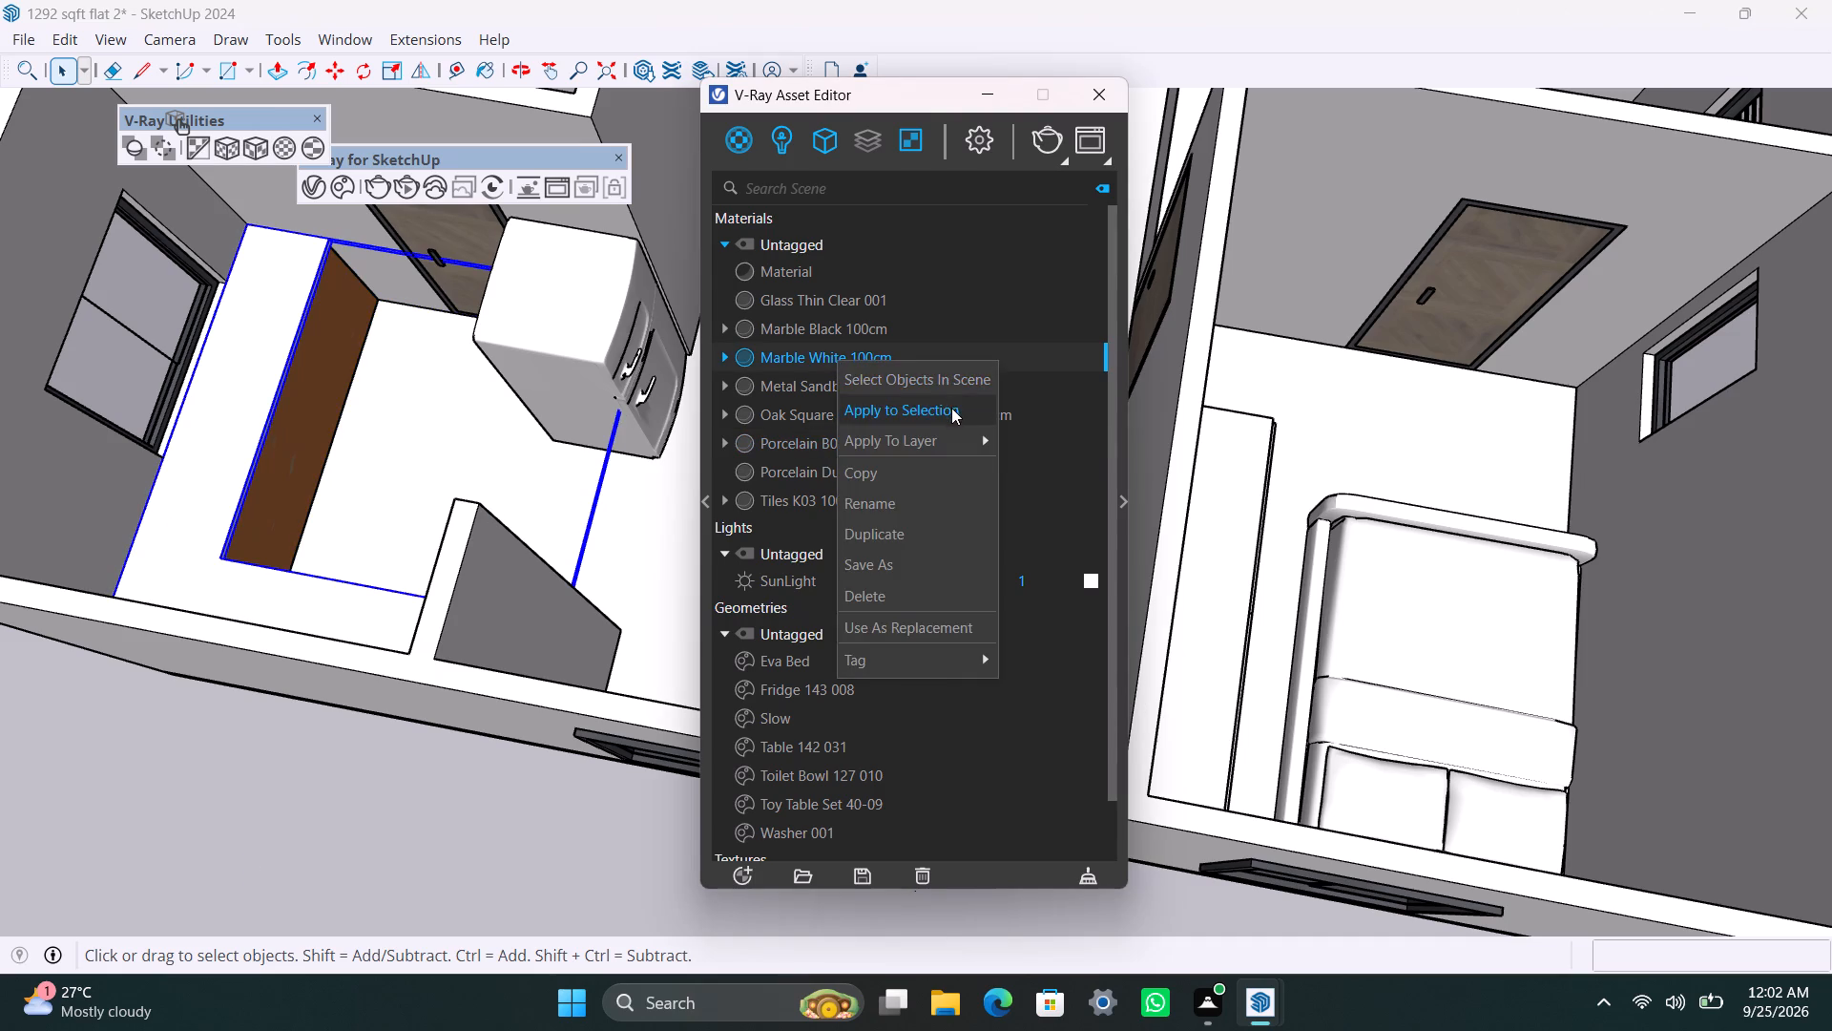
click(951, 408)
click(268, 151)
click(283, 736)
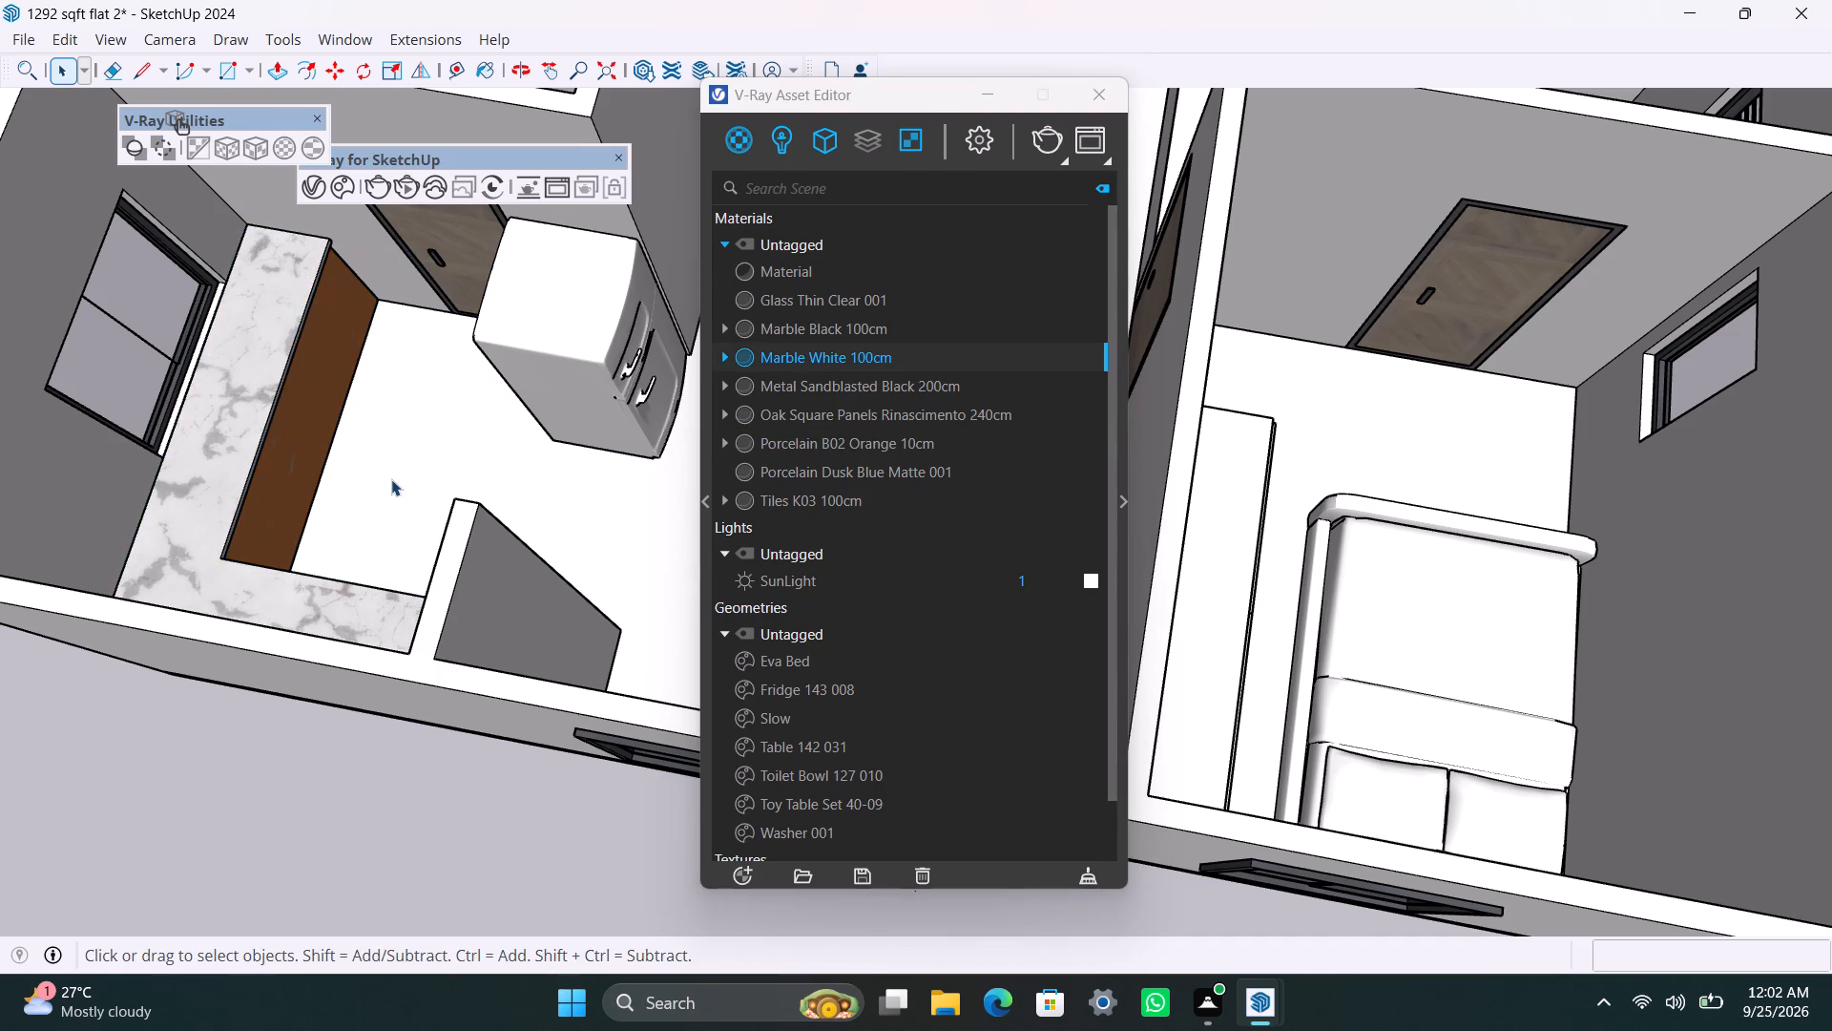
Apply Marble Black 100cm with a bounding-box-fitted cubic projection to the floor of the house.
triple_click(391, 477)
click(386, 474)
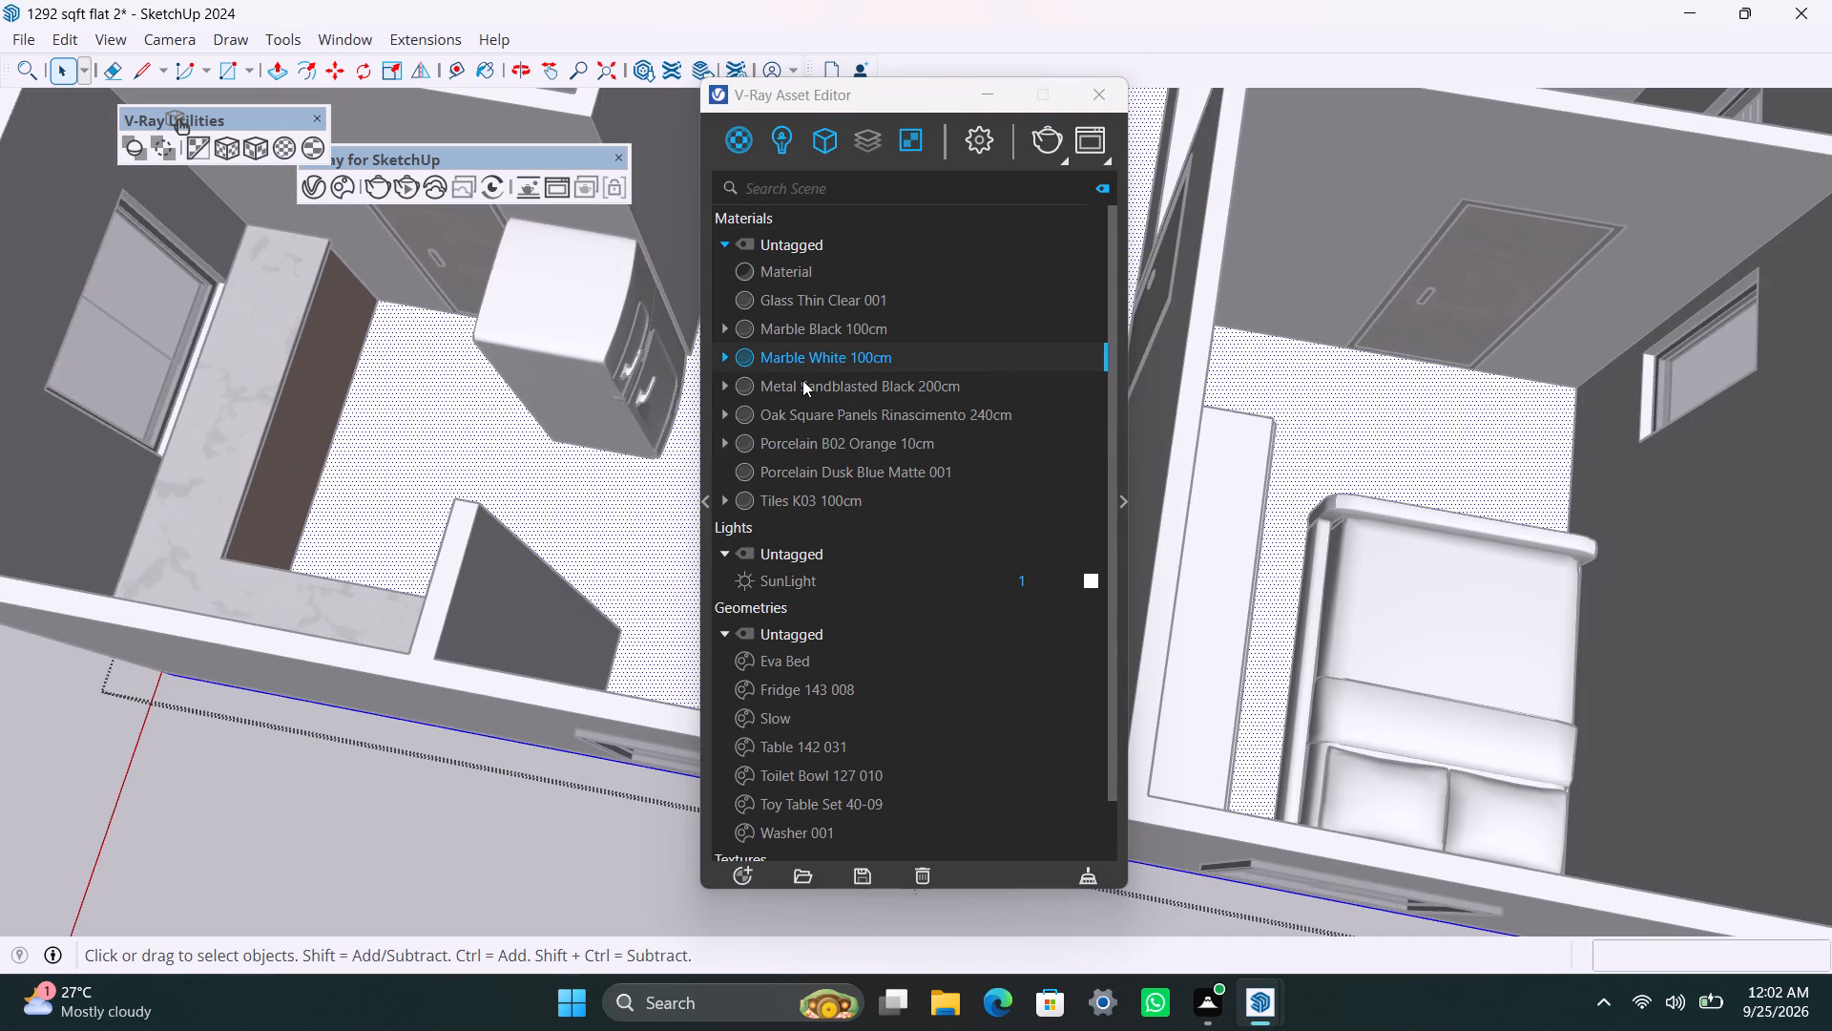
click(810, 334)
right_click(810, 334)
click(850, 372)
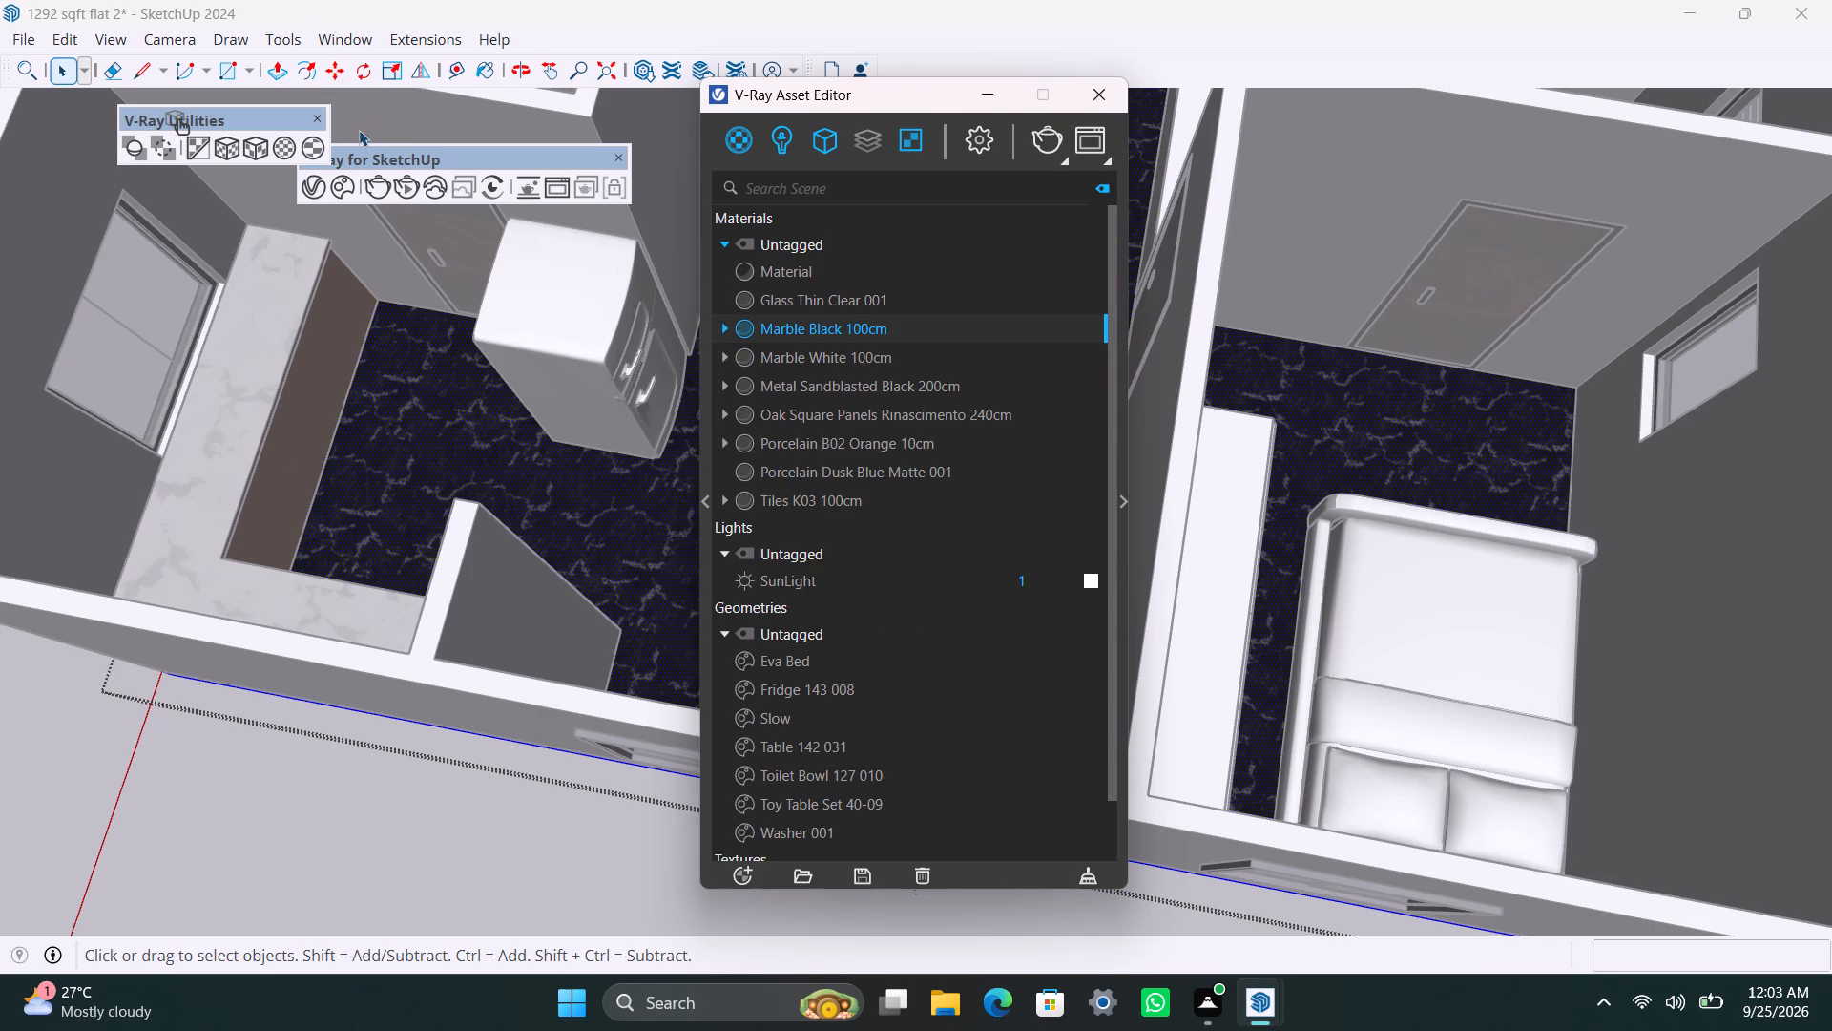
click(259, 138)
click(307, 843)
Apply Porcelain B02 Orange 10cm with a bounding-box-fitted cubic projection to the wardrobe in the bedroom next to the dining area.
scroll(317, 846, down, 10)
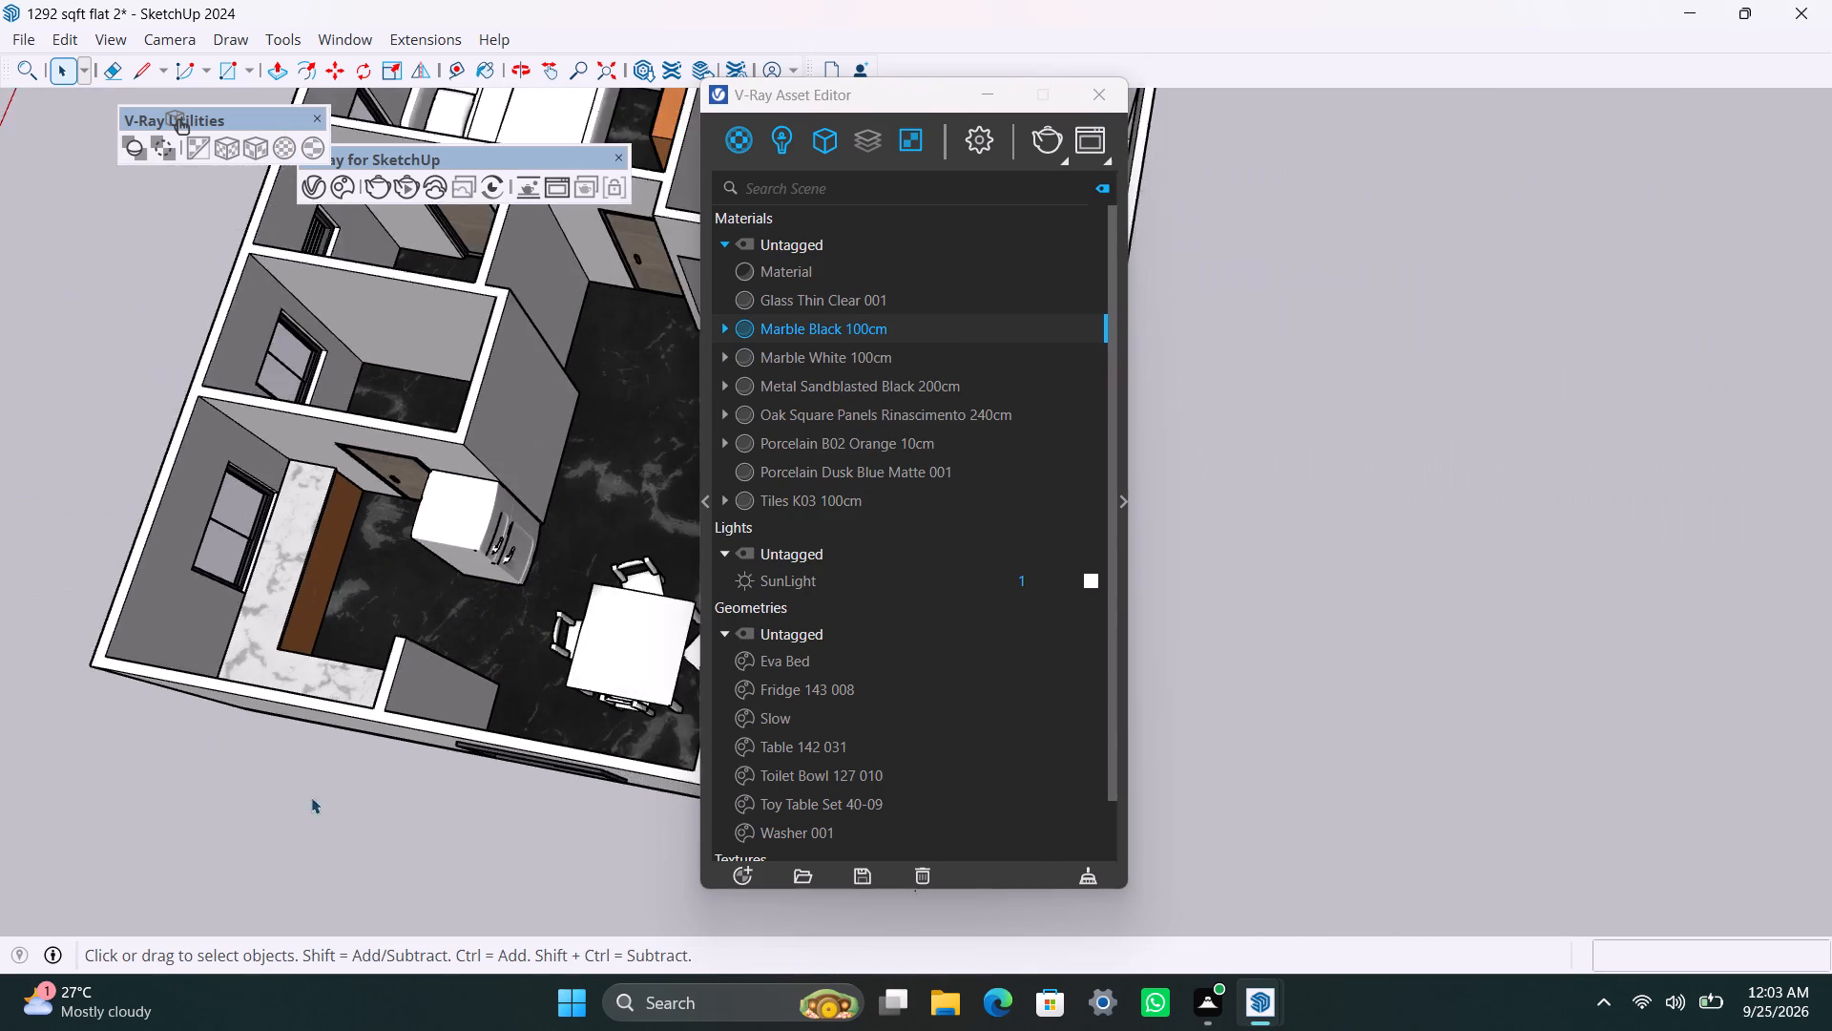
scroll(311, 797, down, 4)
shift+middle_drag(364, 800, 245, 805)
scroll(361, 601, up, 1)
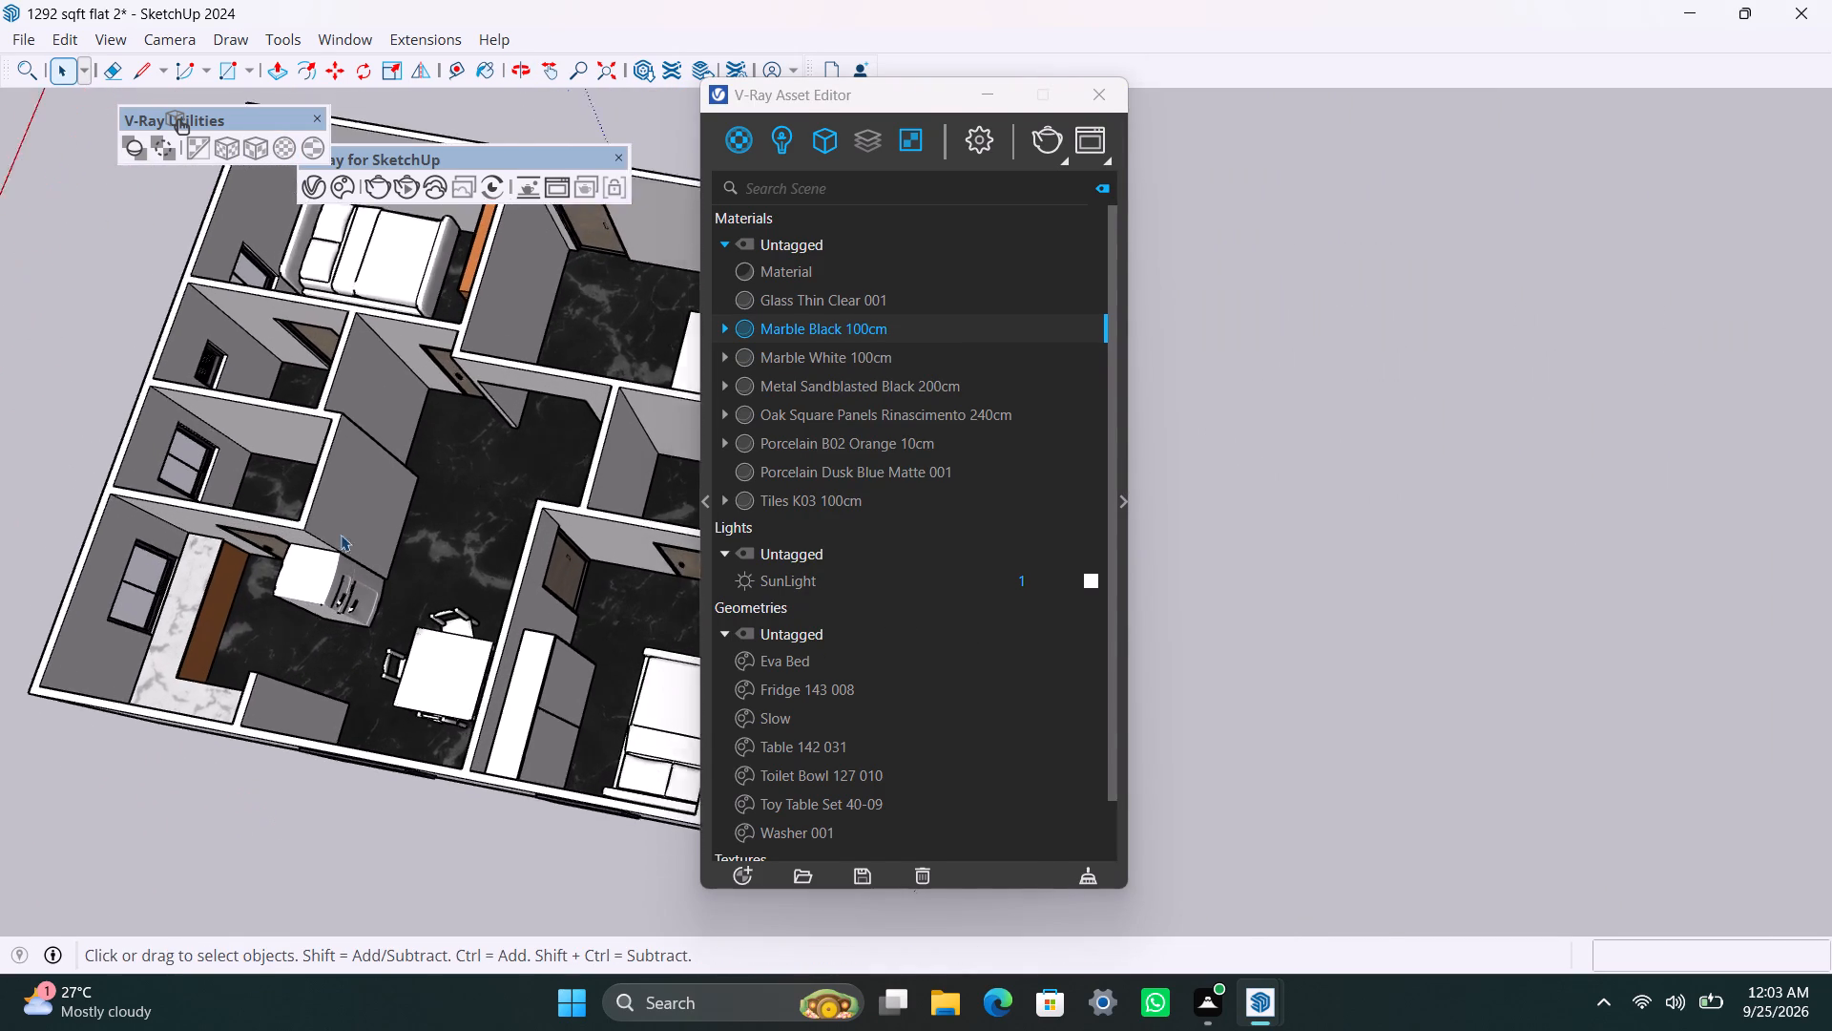
scroll(341, 535, up, 1)
scroll(335, 738, down, 4)
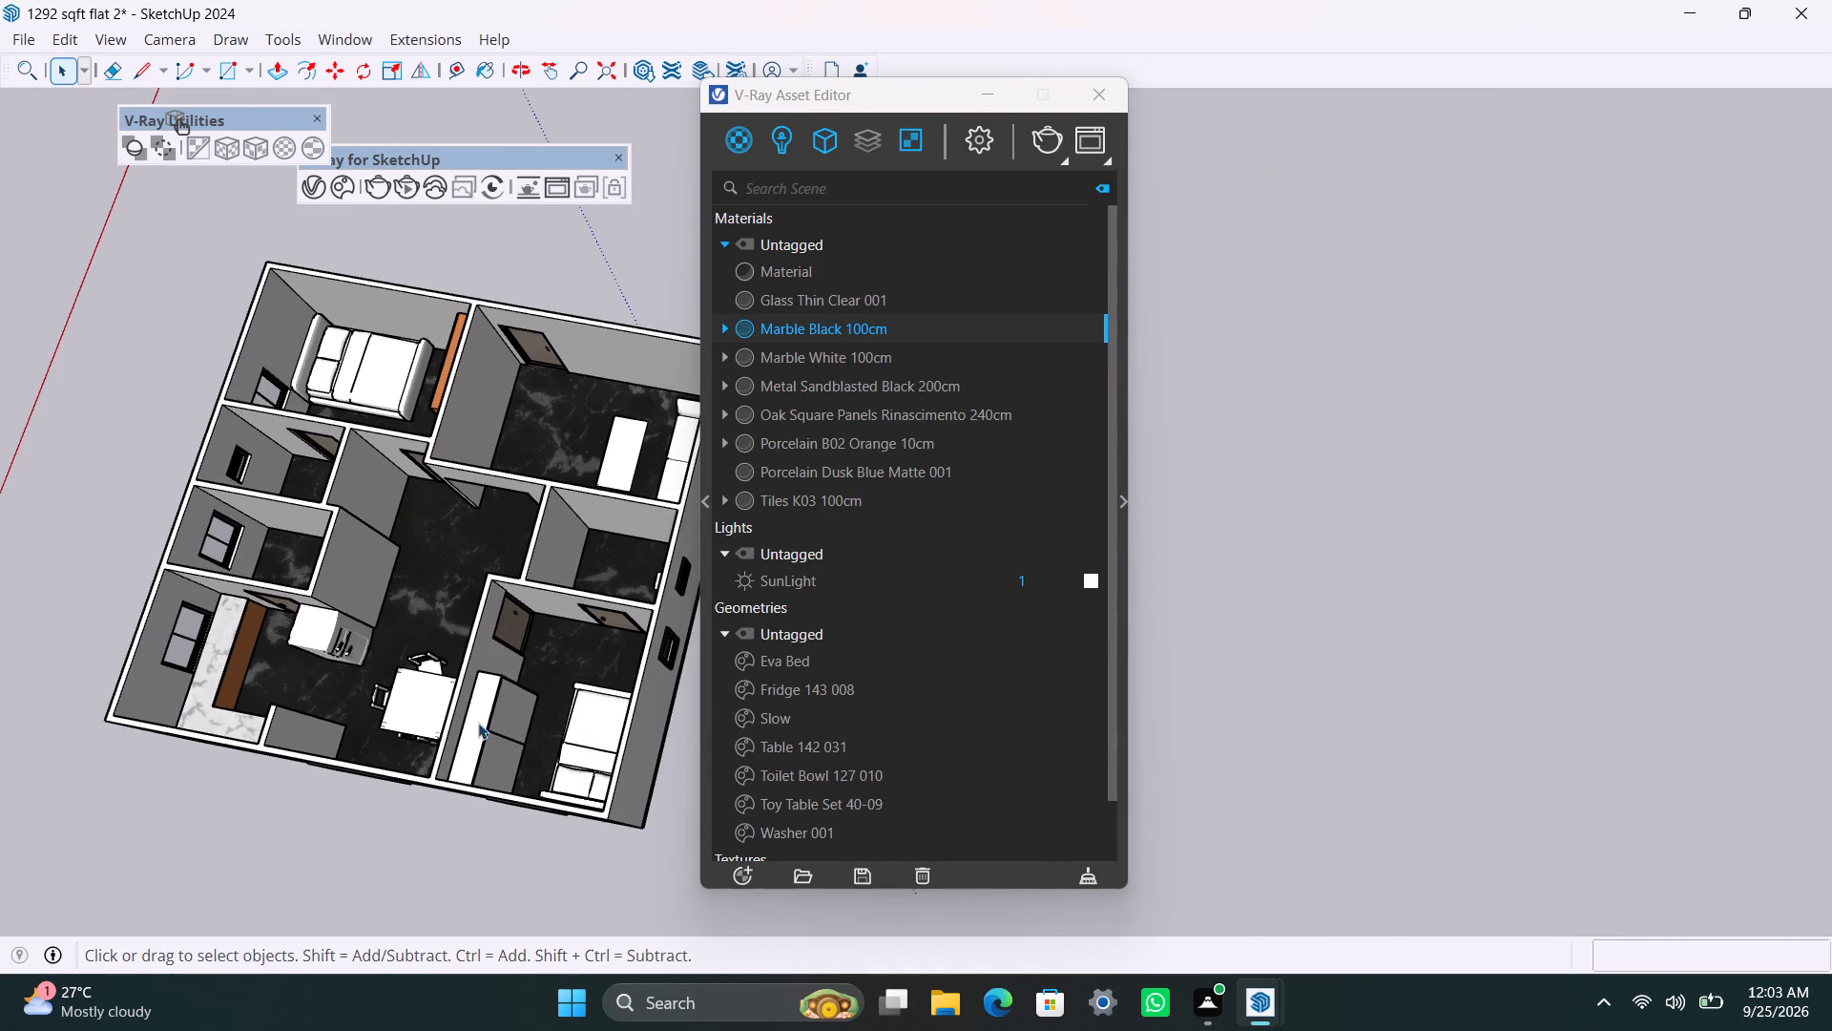
click(474, 722)
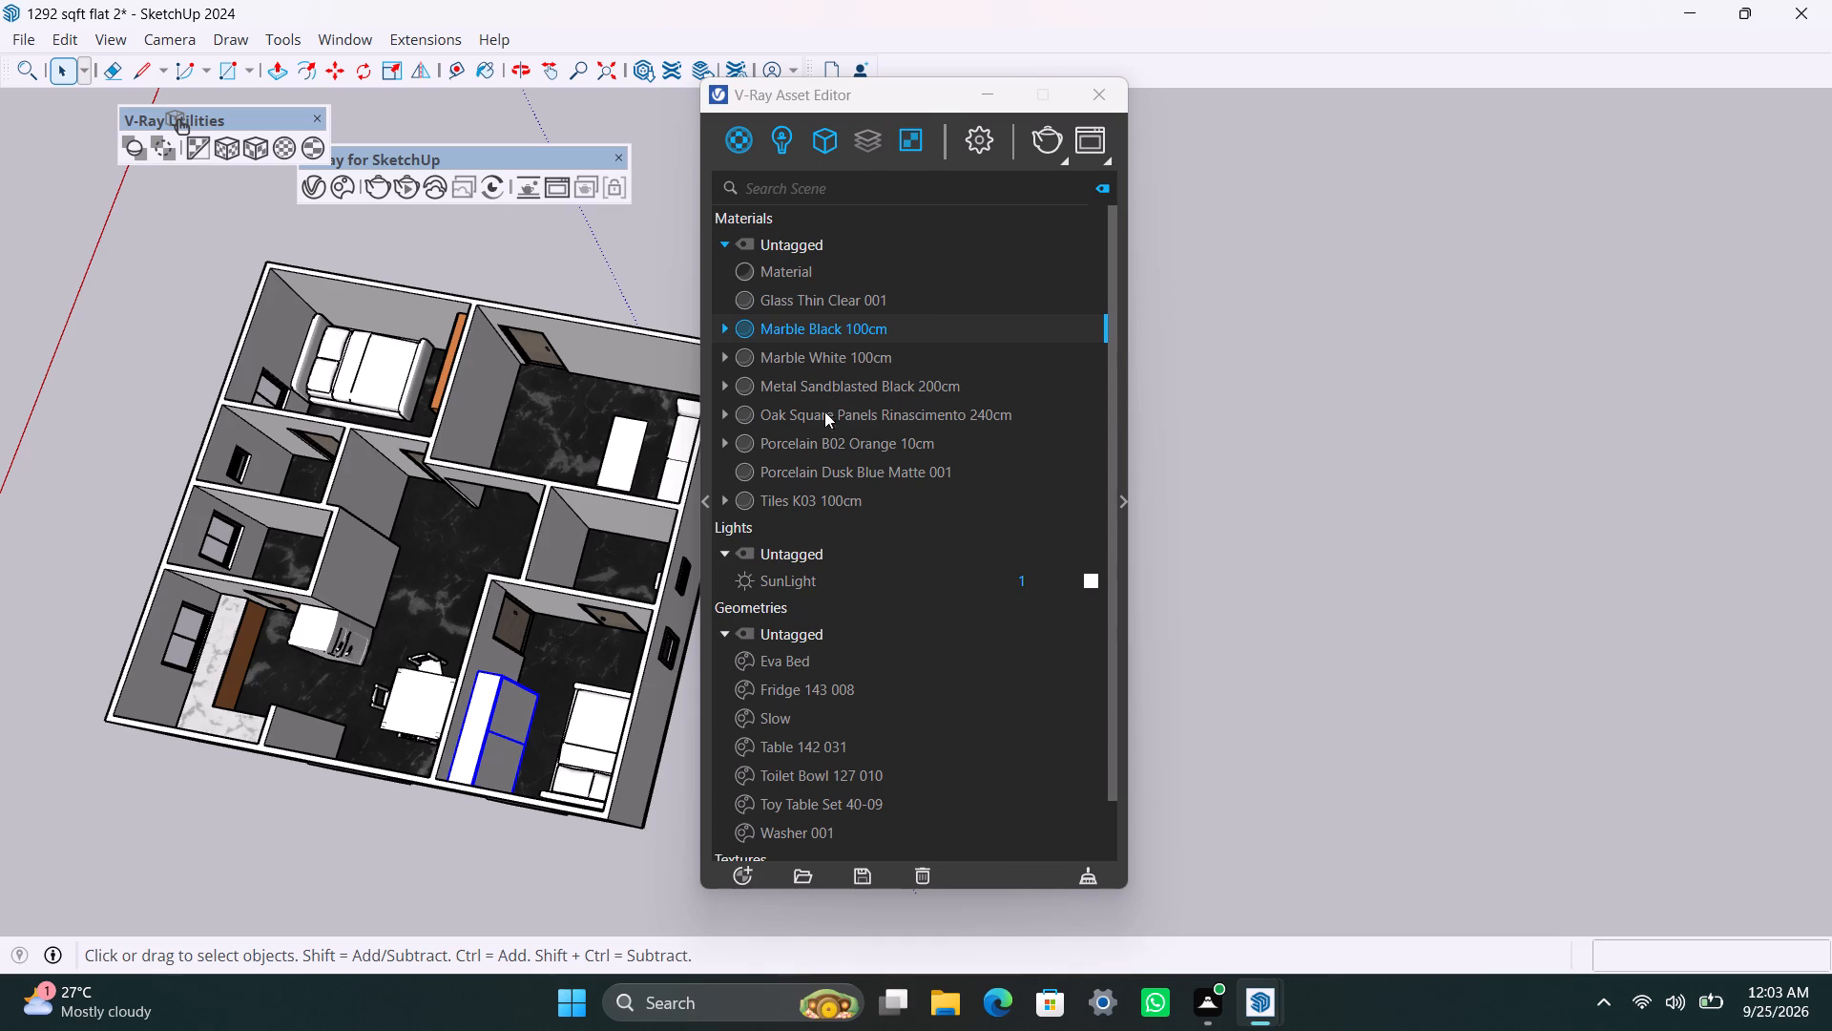
click(826, 449)
right_click(826, 448)
click(947, 487)
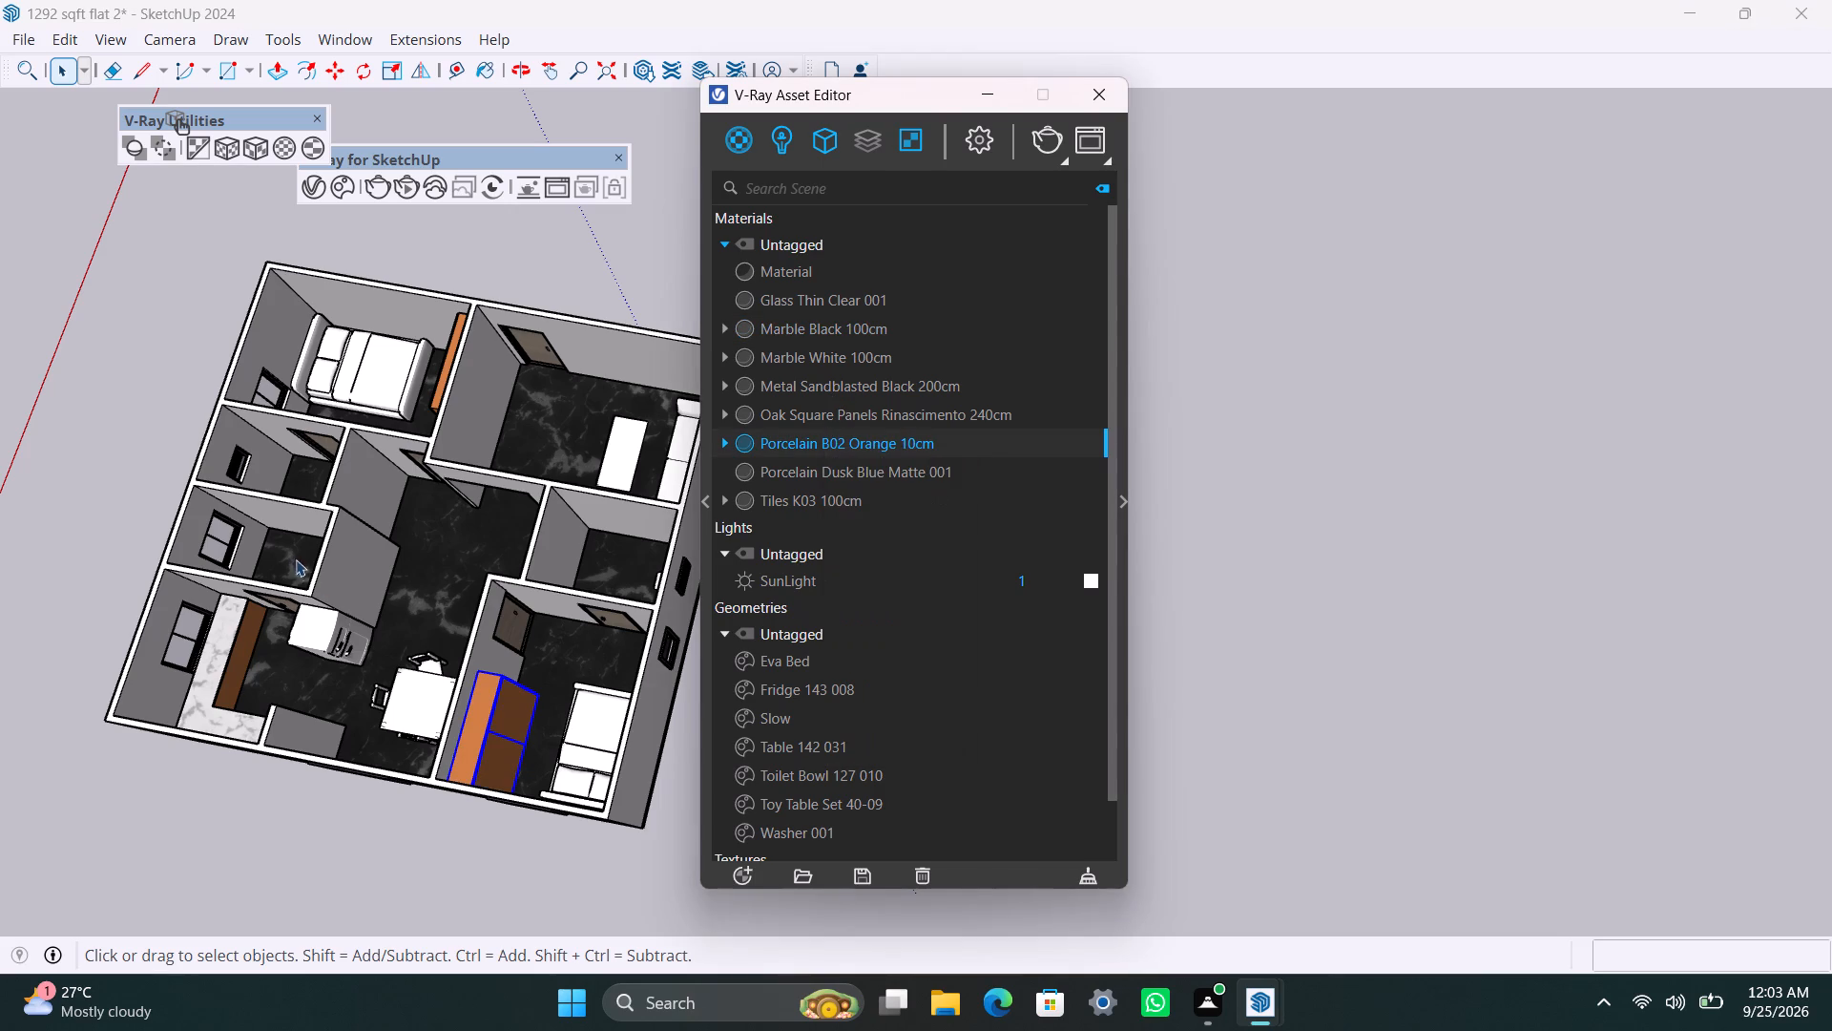
click(251, 142)
click(0, 463)
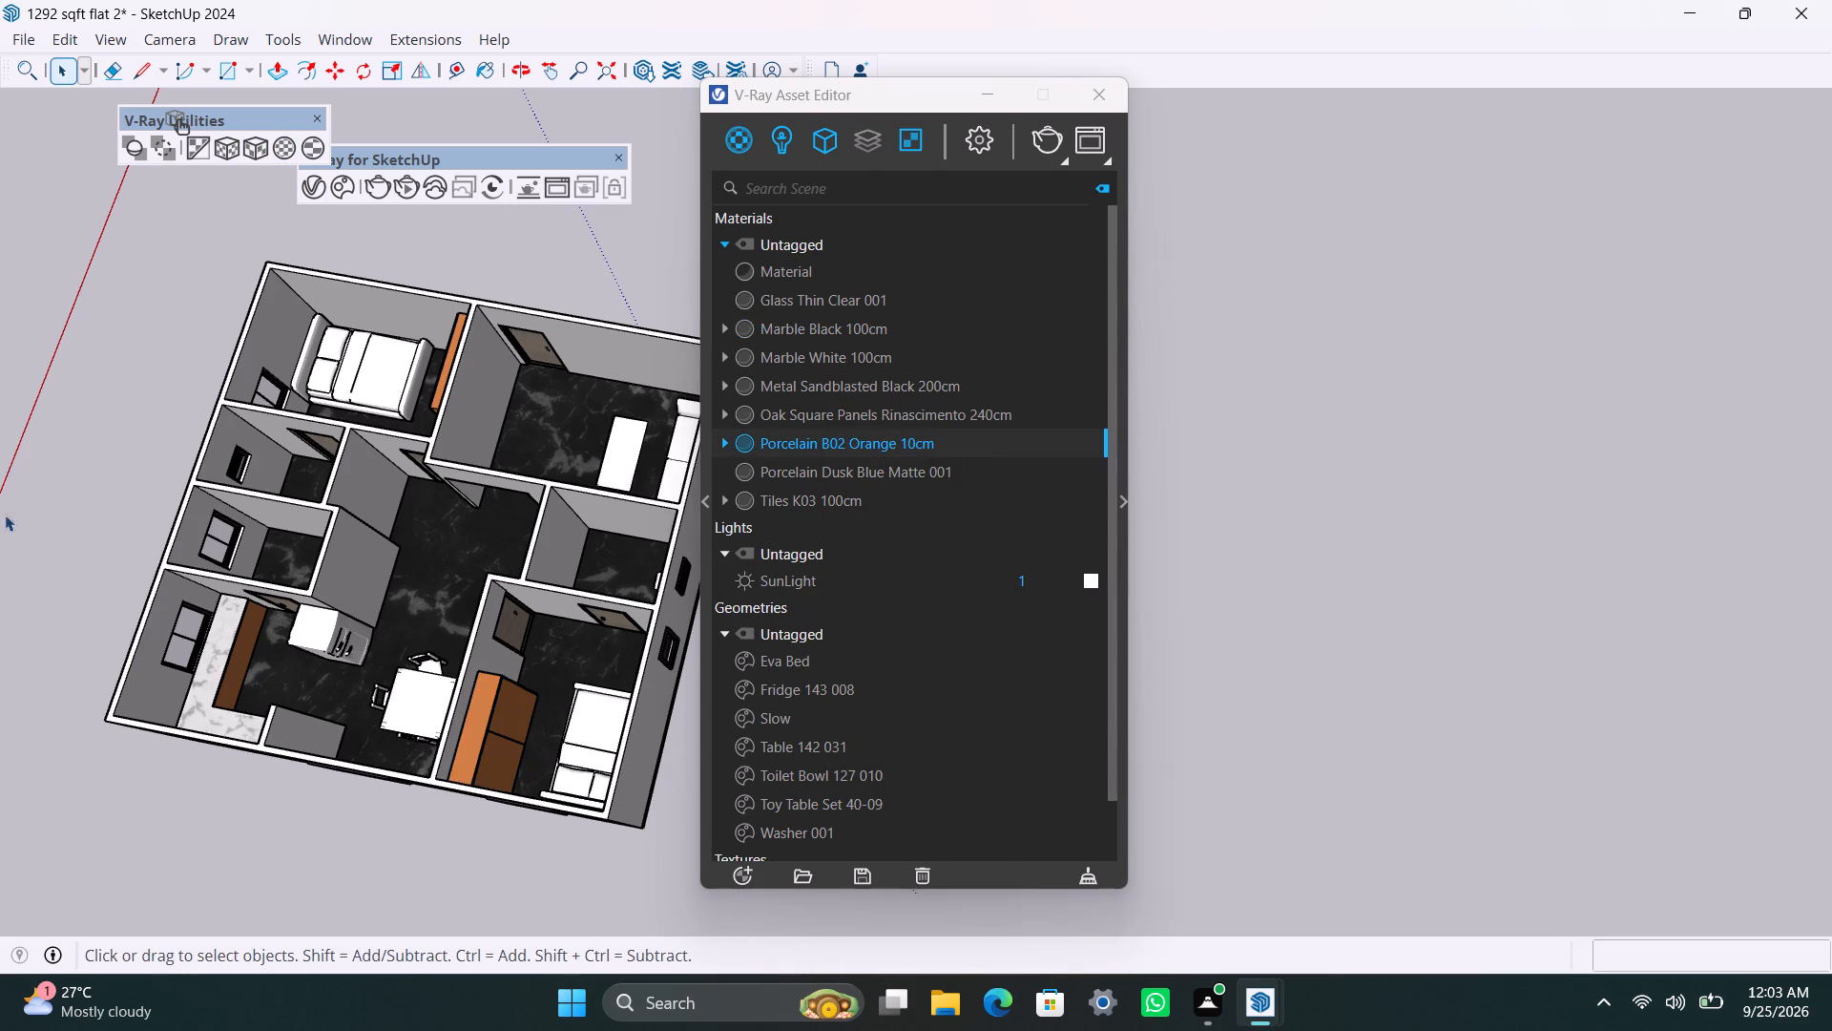
Apply Porcelain B02 Orange 10cm with a bounding-box-fitted cubic projection to the front of the small counter in the dining area's recess.
scroll(58, 578, down, 4)
middle_drag(112, 673, 272, 442)
scroll(165, 723, up, 3)
middle_drag(94, 743, 215, 762)
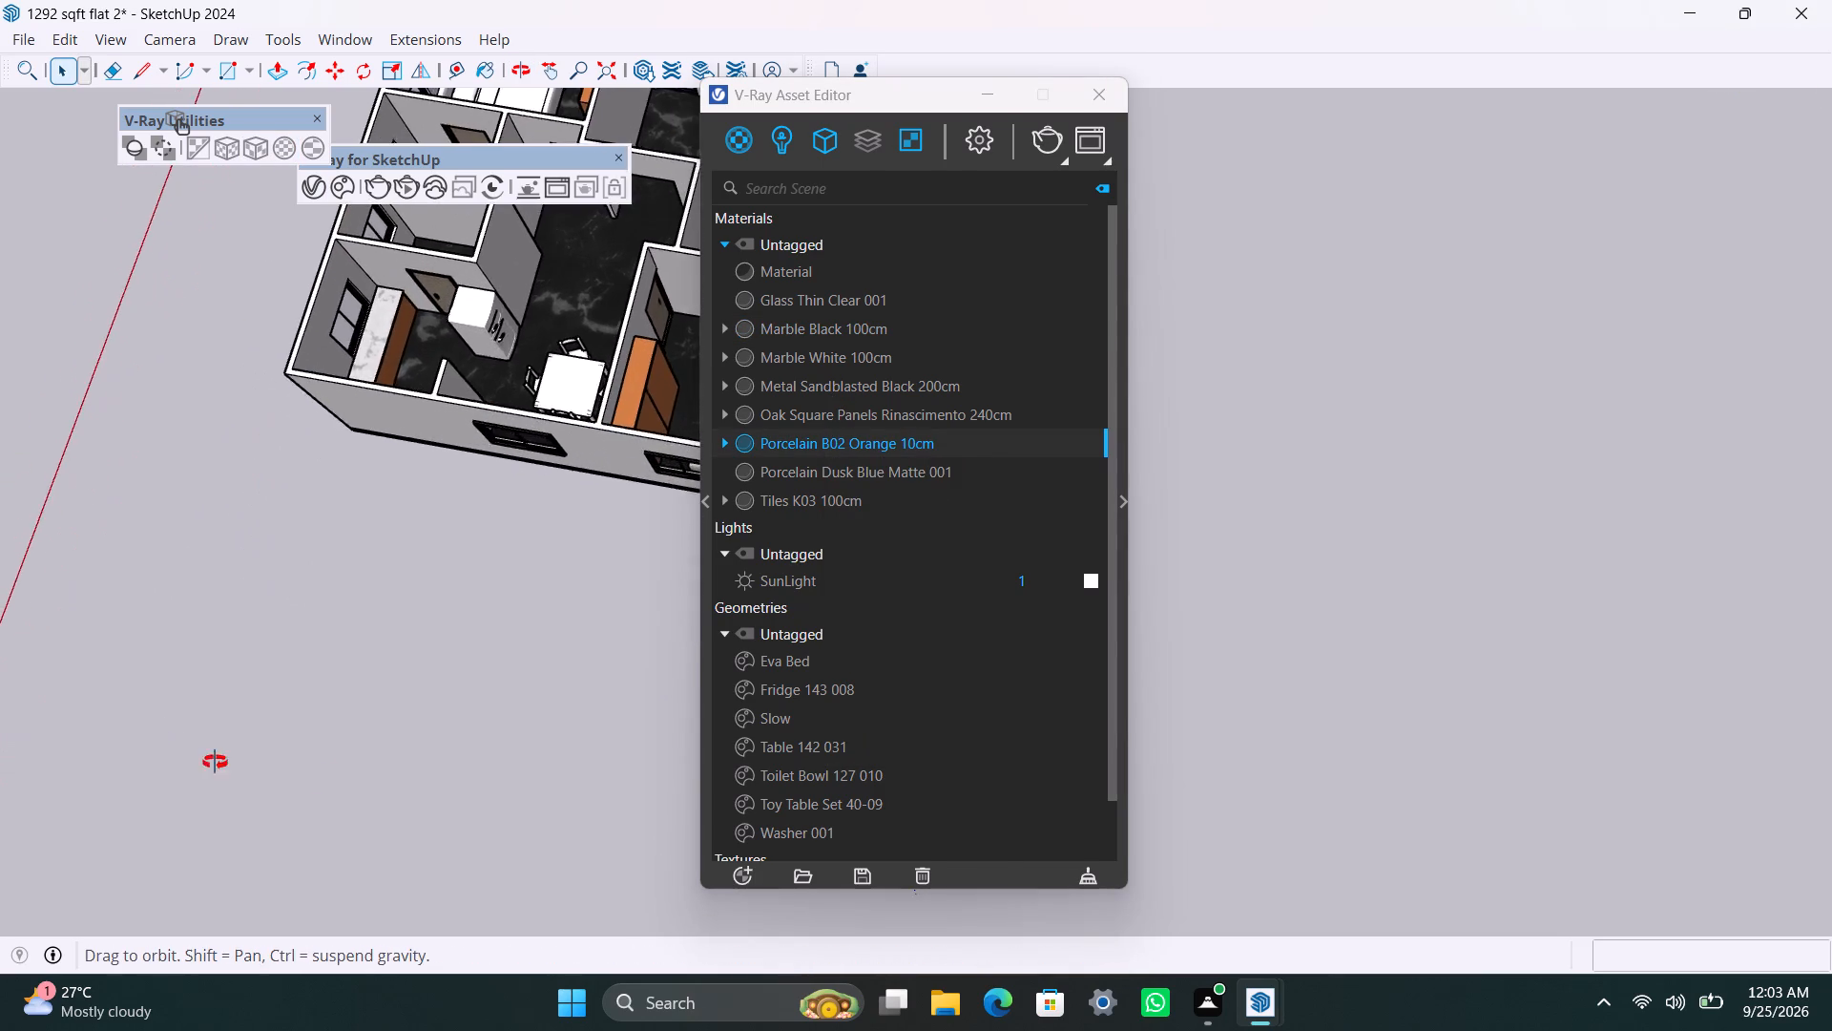
middle_drag(215, 762, 1024, 791)
scroll(489, 1025, up, 2)
scroll(543, 832, up, 3)
middle_drag(558, 675, 499, 542)
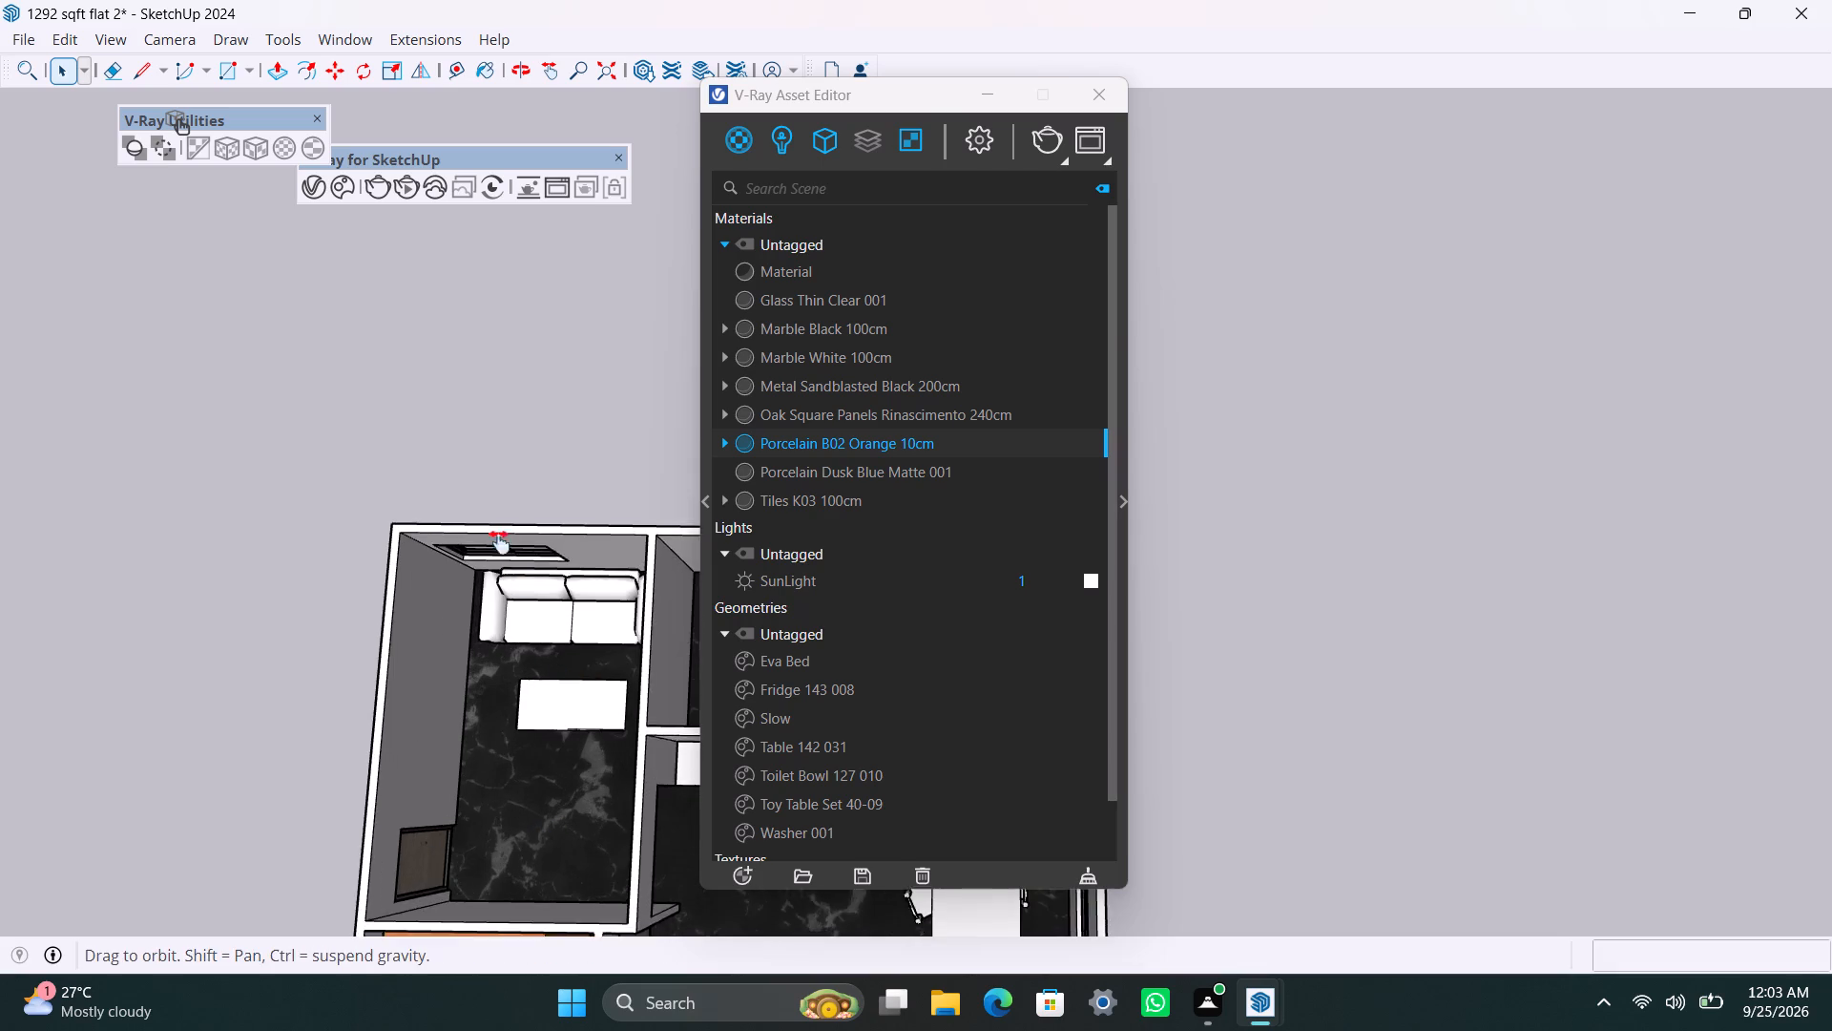
middle_drag(499, 542, 393, 302)
scroll(459, 429, up, 8)
click(582, 404)
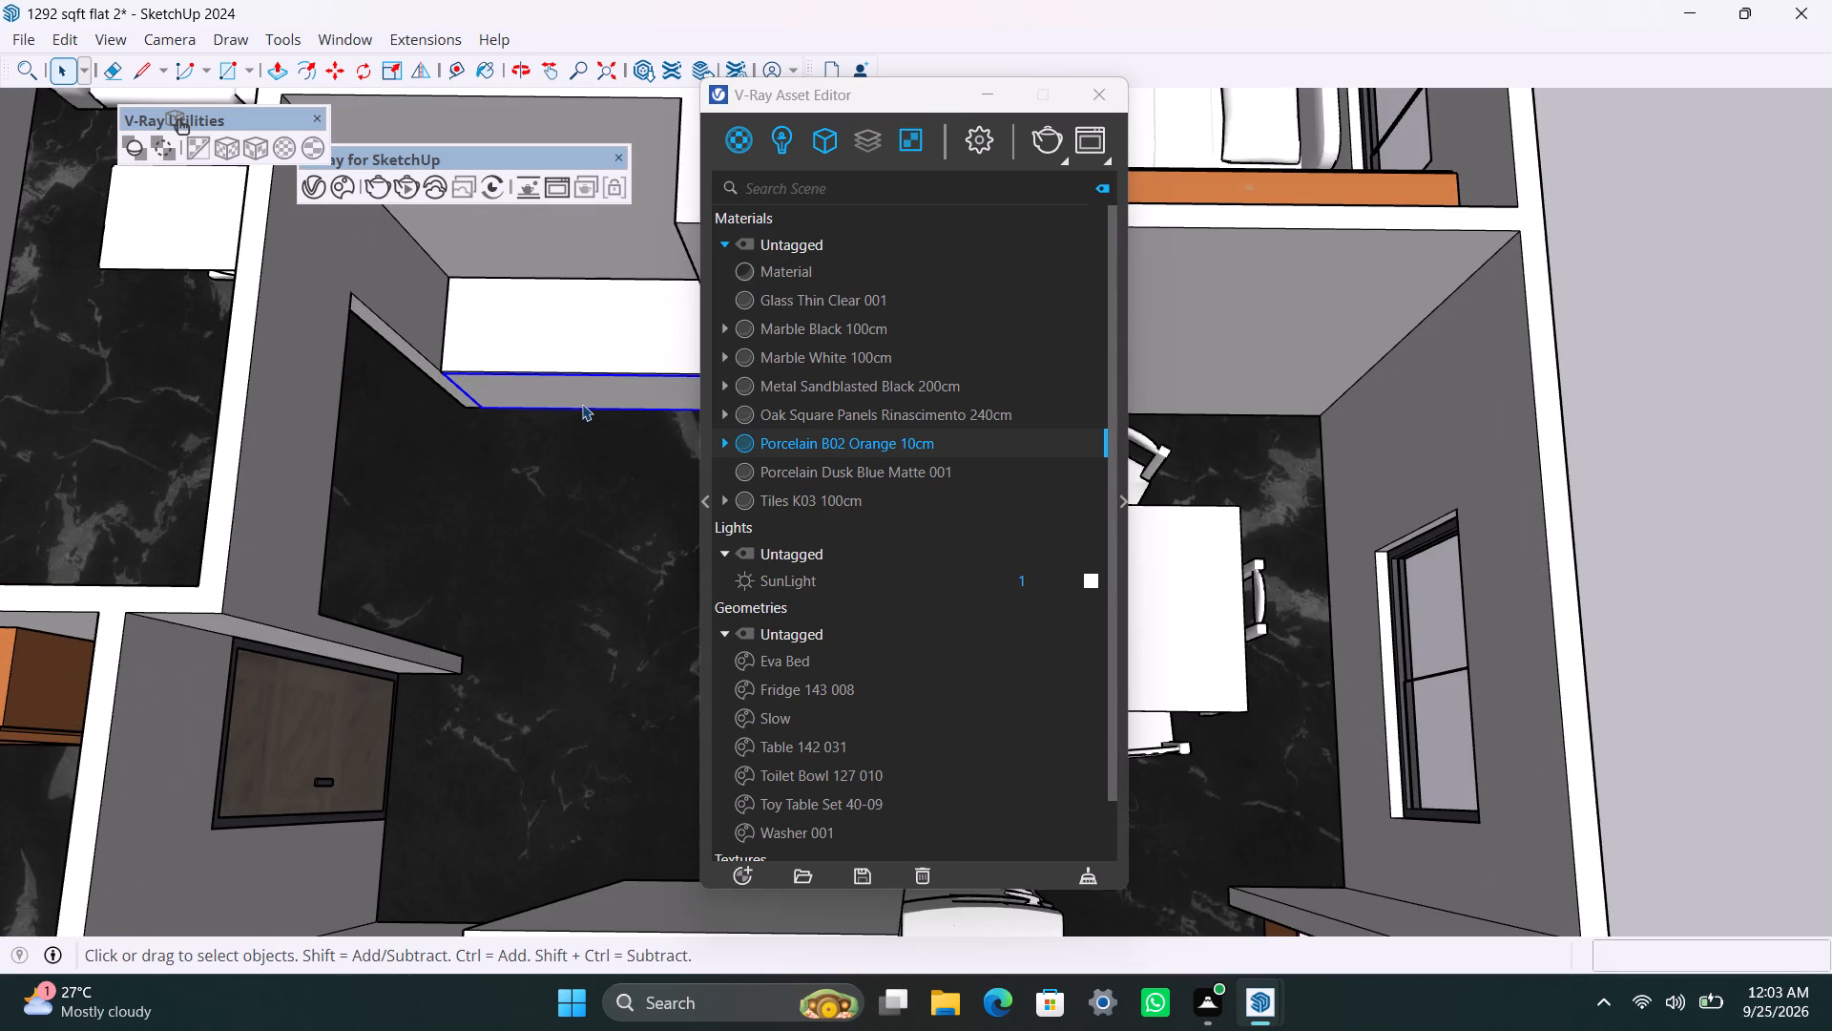
right_click(815, 439)
click(845, 484)
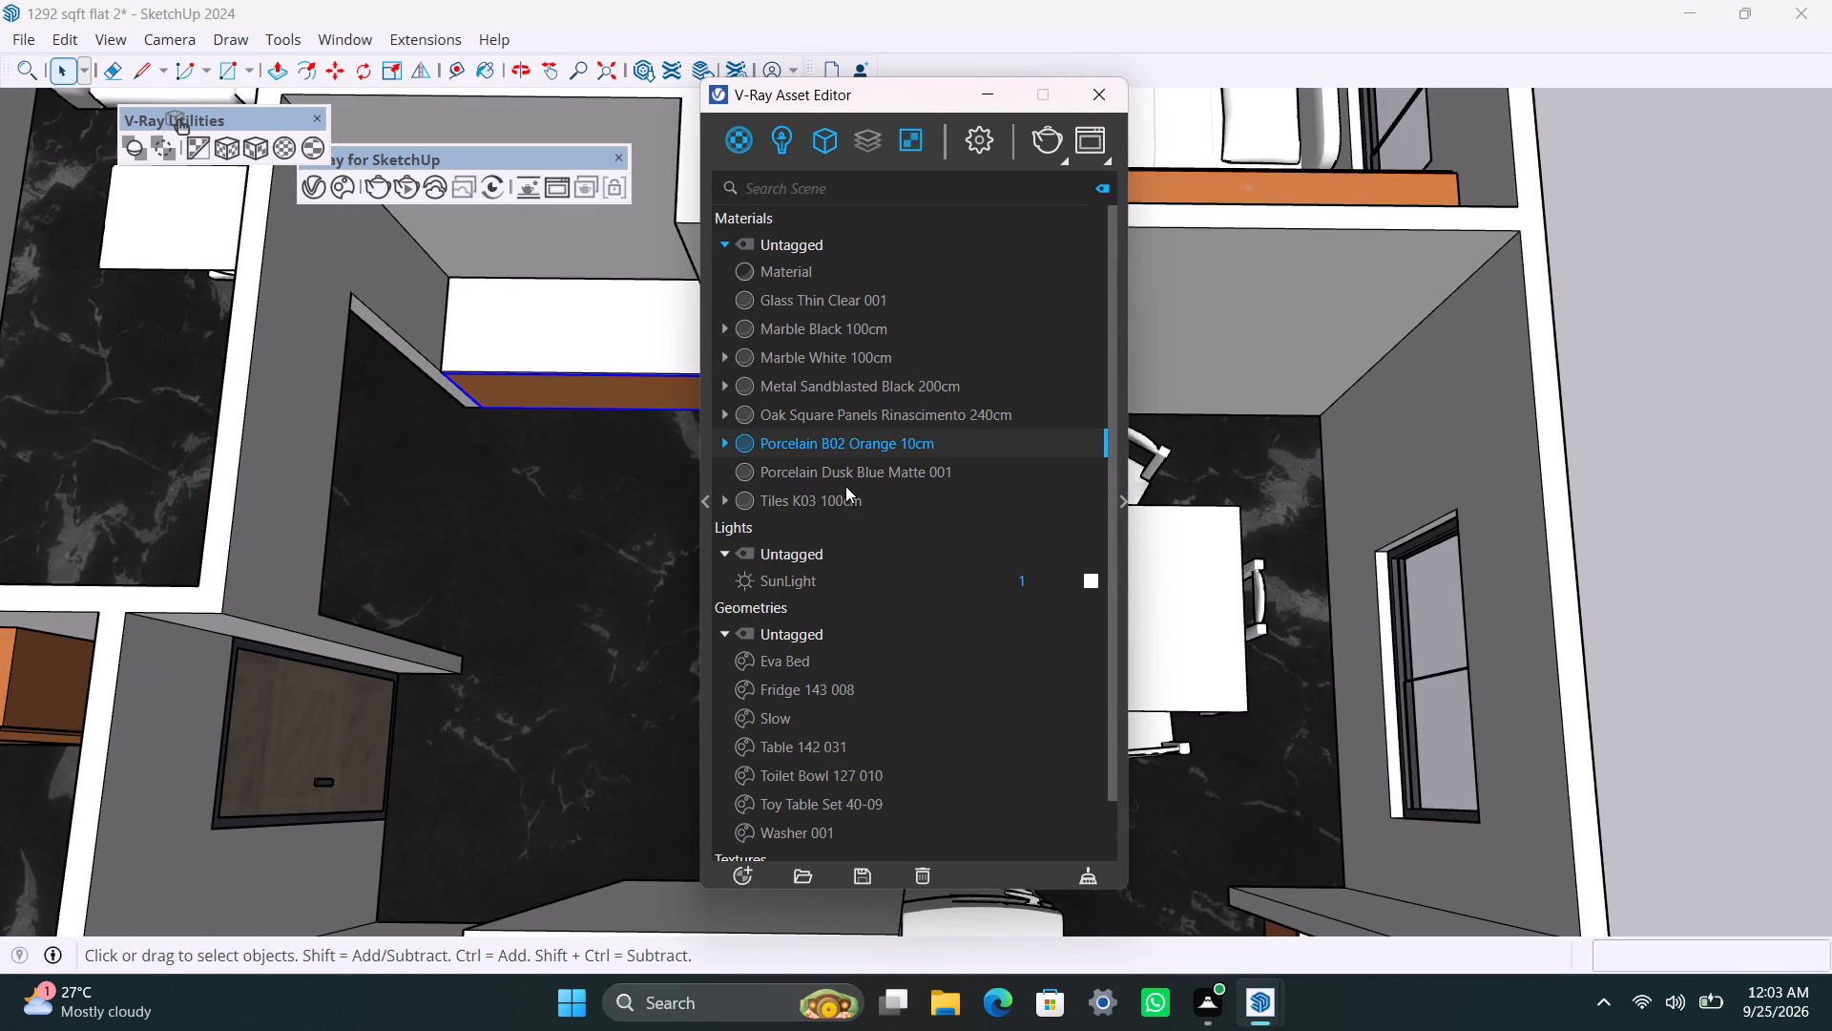
click(254, 153)
Apply Marble White 100cm with a bounding-box-fitted cubic projection to the top of the small counter in the dining area's recess.
click(510, 359)
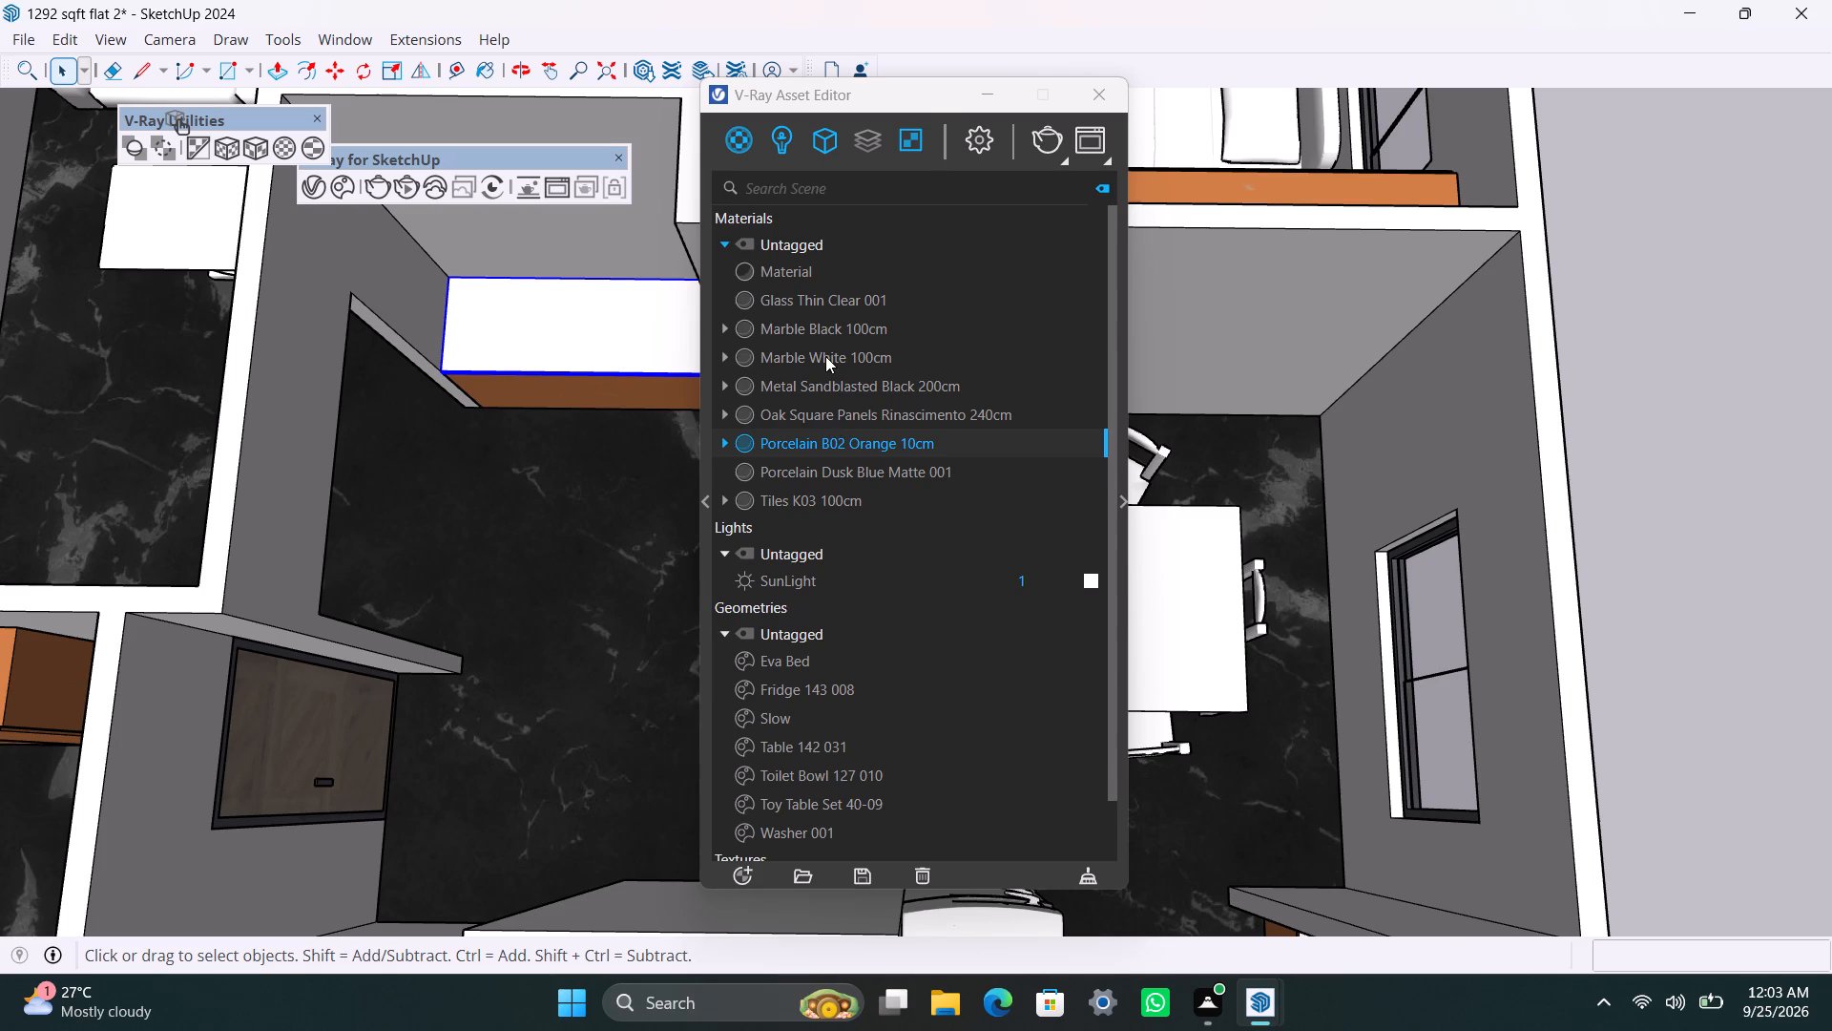
click(825, 356)
right_click(825, 355)
click(852, 407)
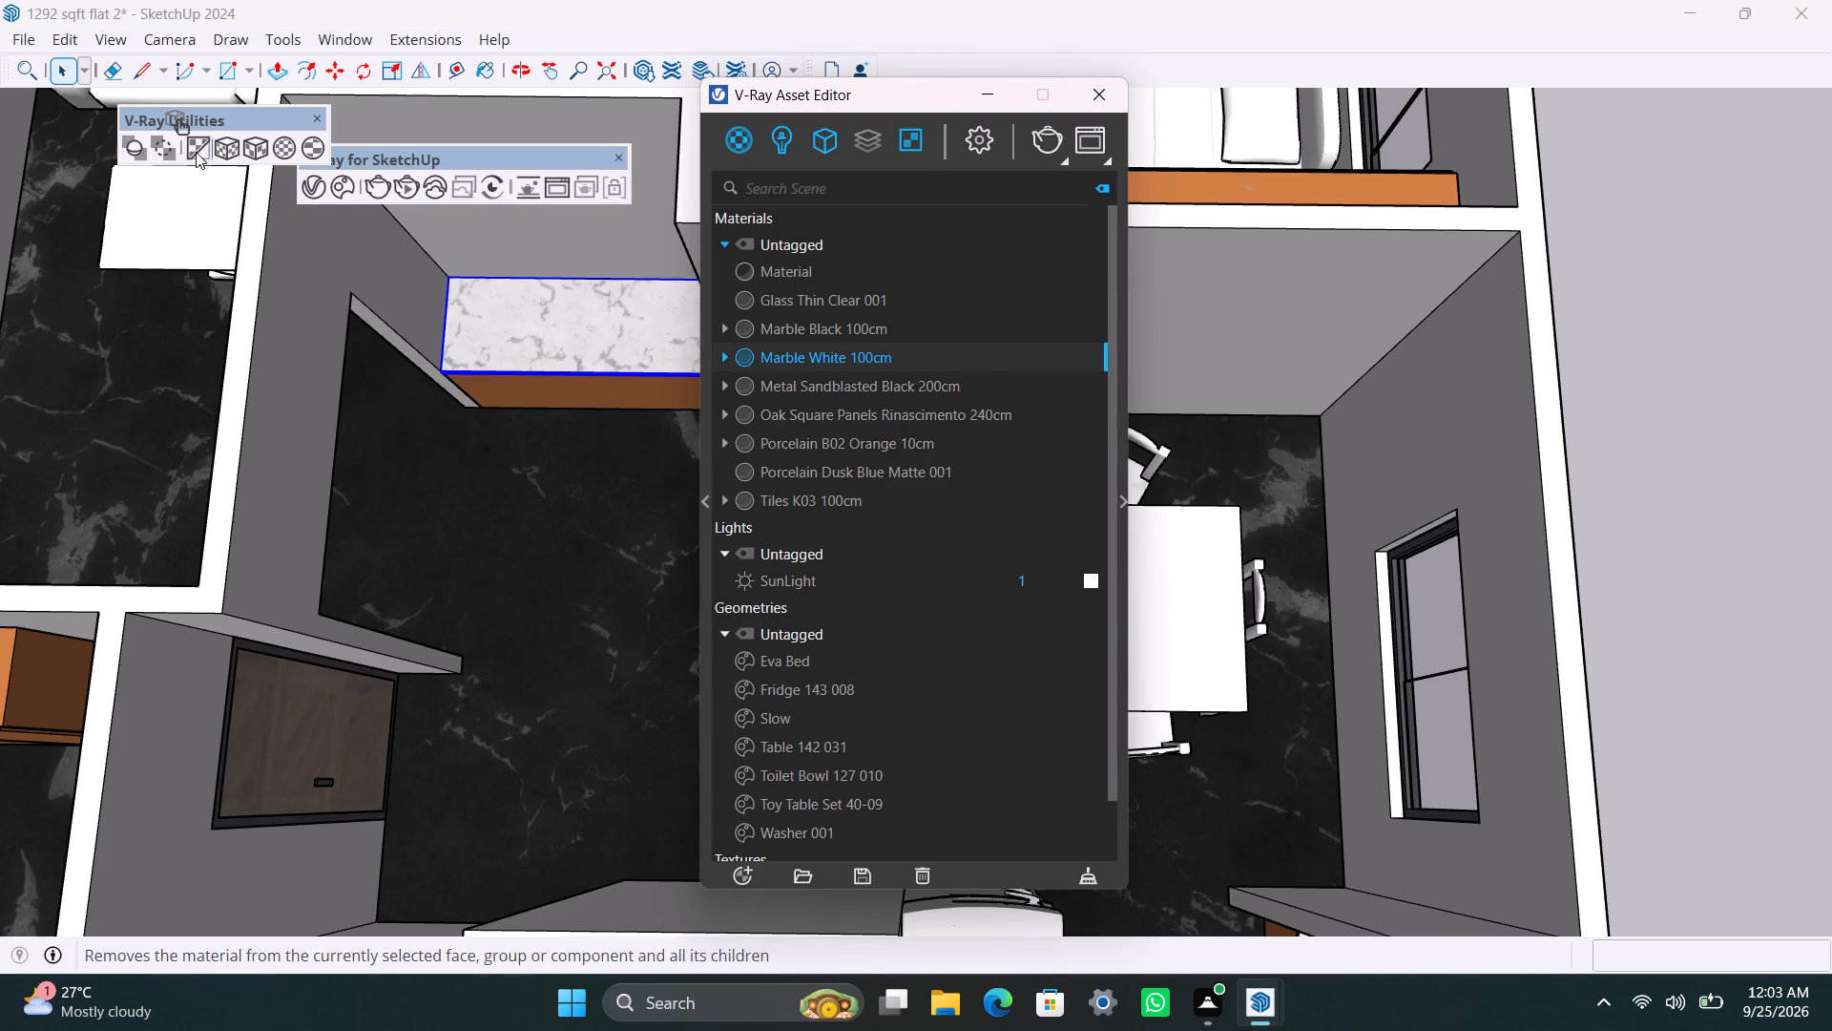
click(246, 152)
click(447, 577)
Close the V-Ray Asset Editor.
scroll(450, 580, down, 9)
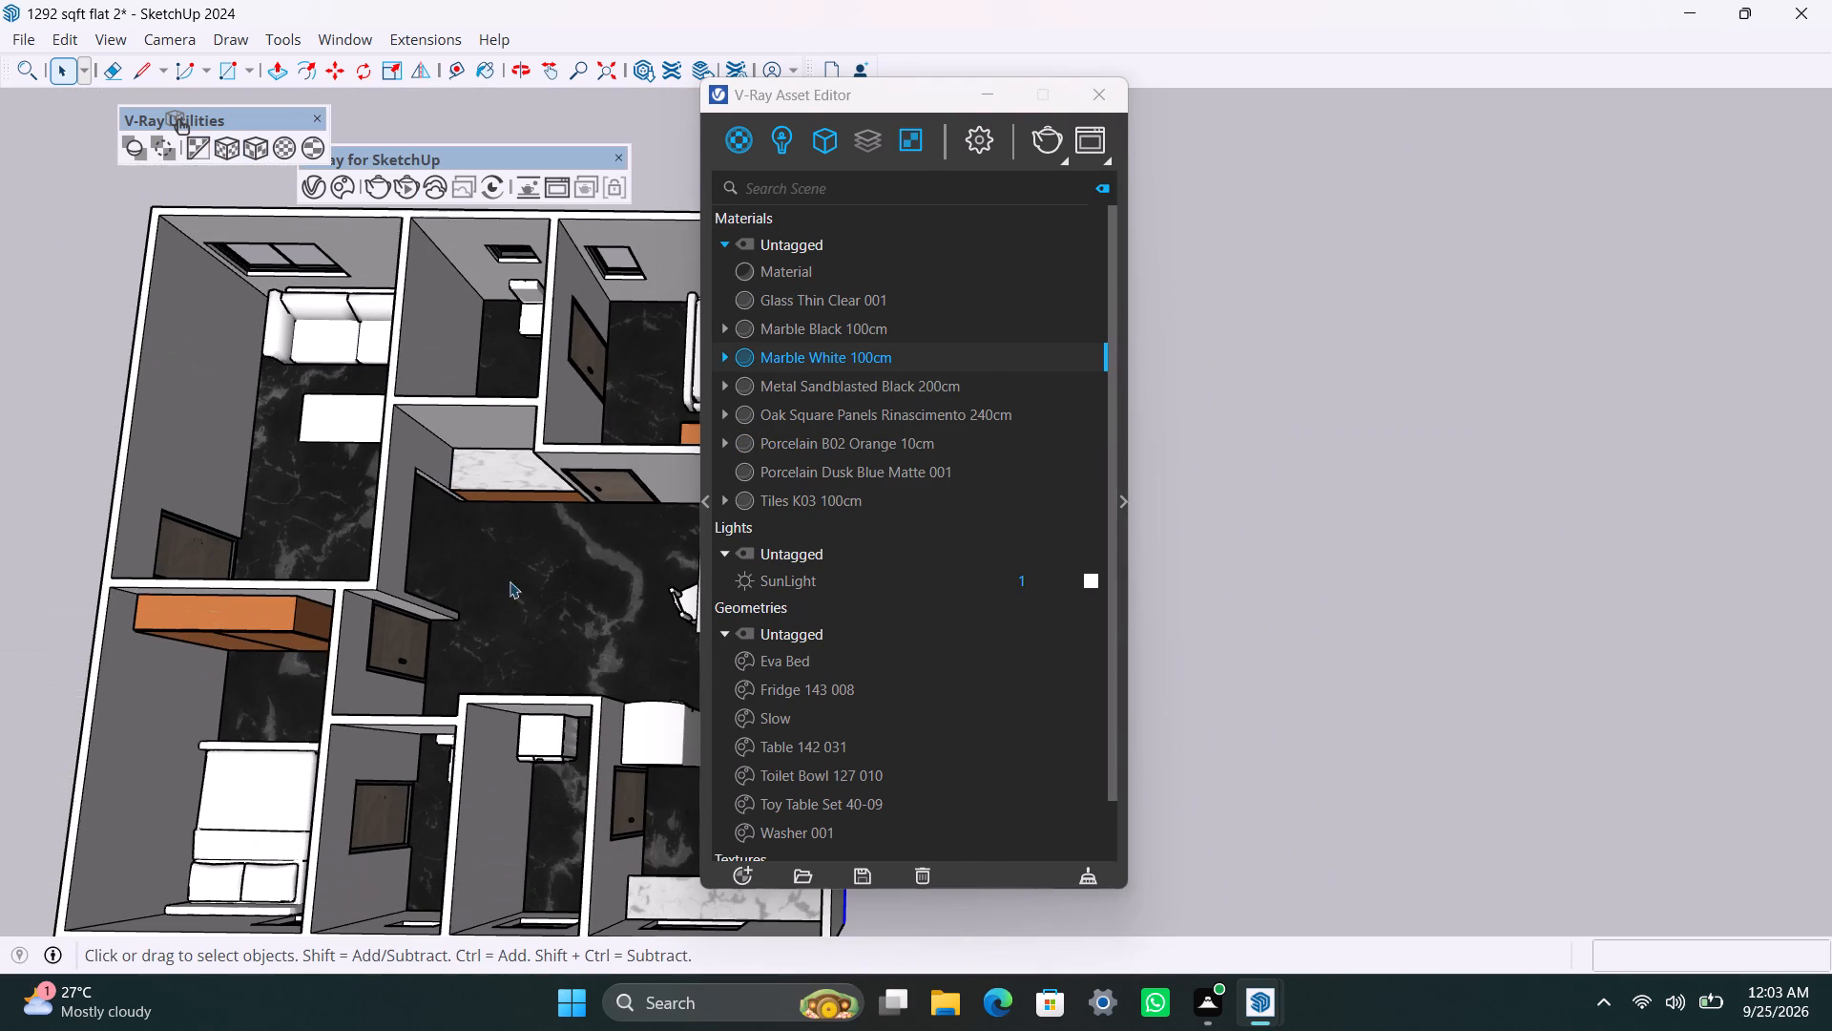
click(1083, 85)
Copy the living-room sofa about 19' 3" away, placing the duplicate outside the house beside the living-room wall.
scroll(599, 717, down, 3)
shift+middle_drag(578, 780, 585, 772)
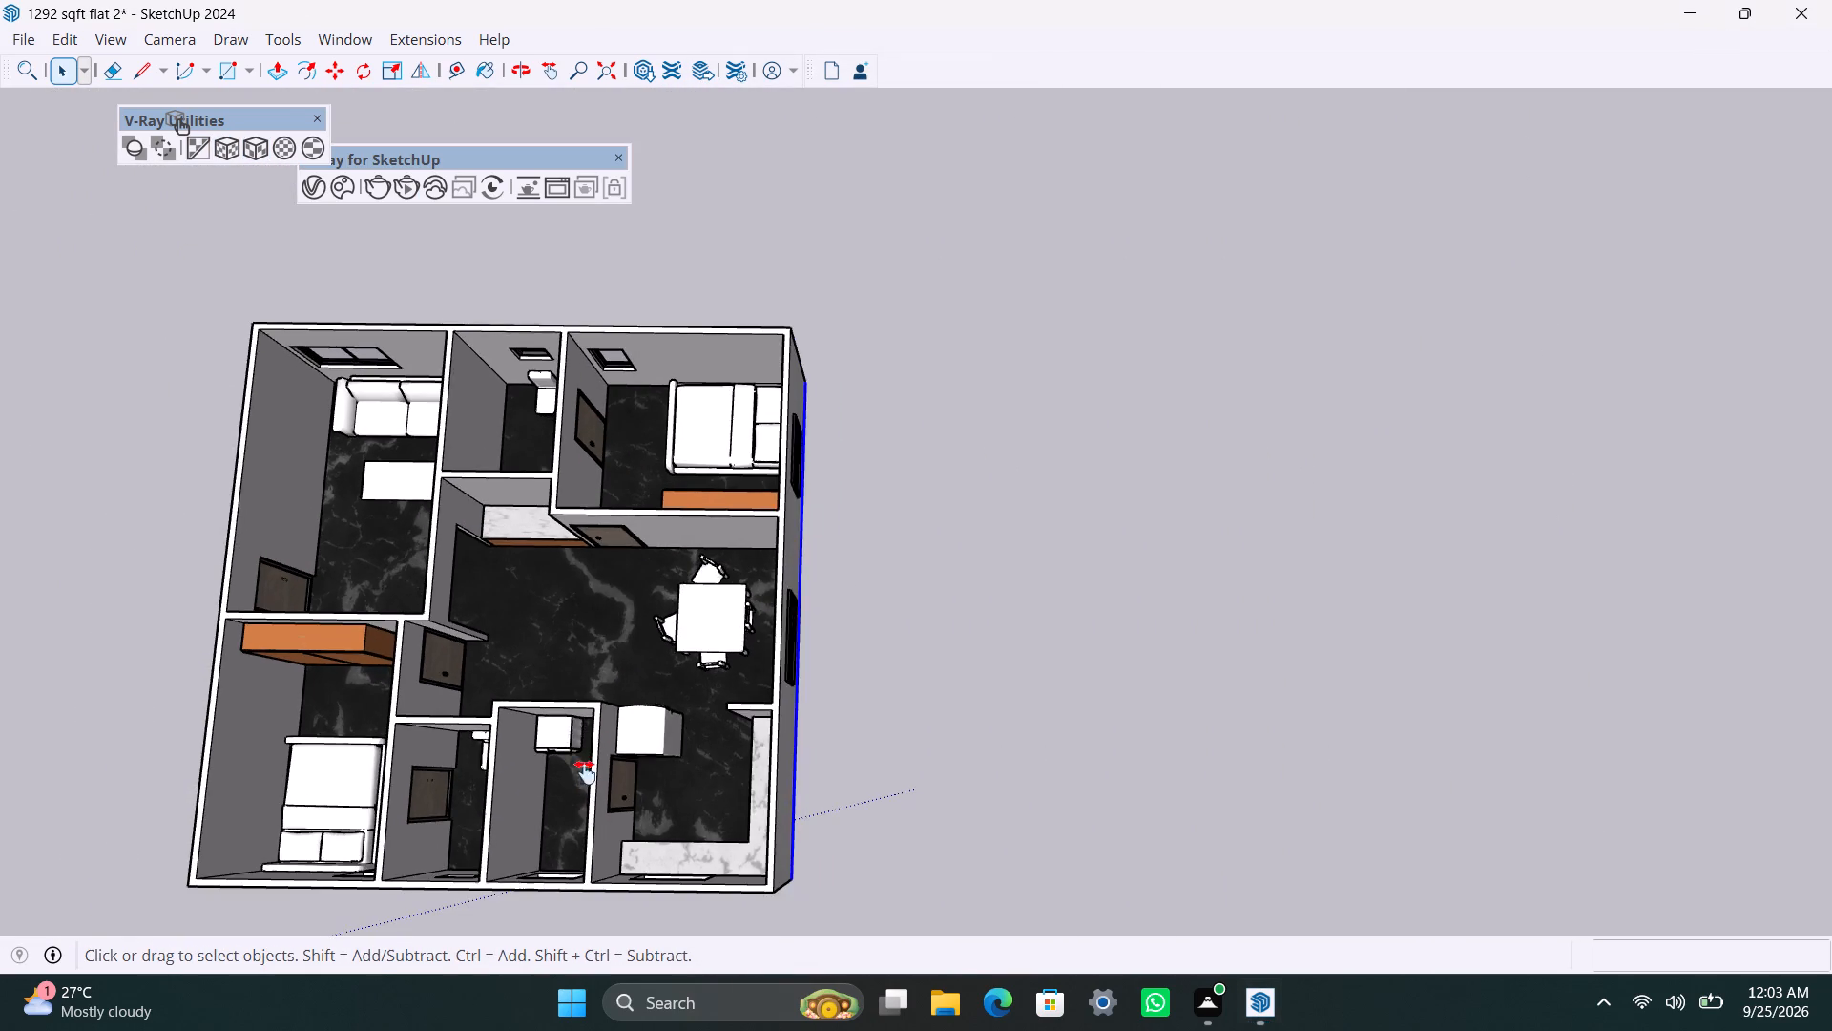
shift+middle_drag(585, 772, 926, 726)
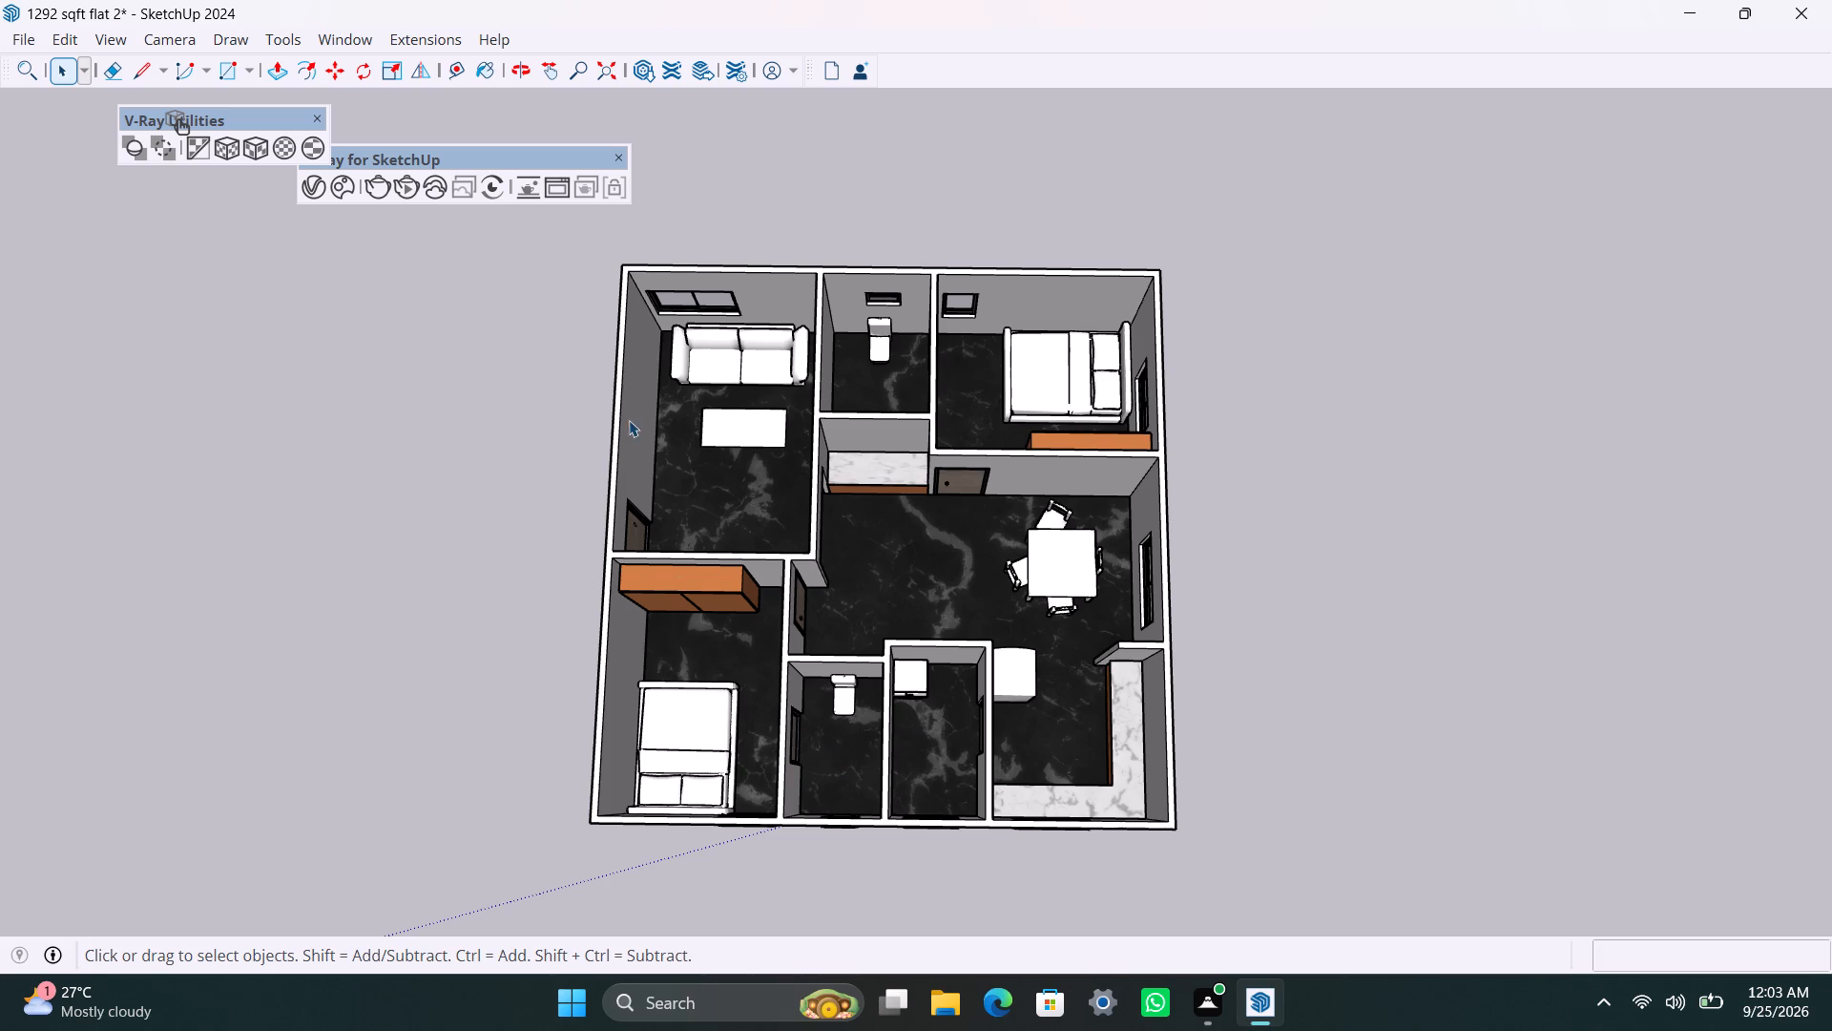
scroll(715, 499, down, 3)
scroll(715, 501, up, 3)
shift+middle_drag(720, 494, 779, 658)
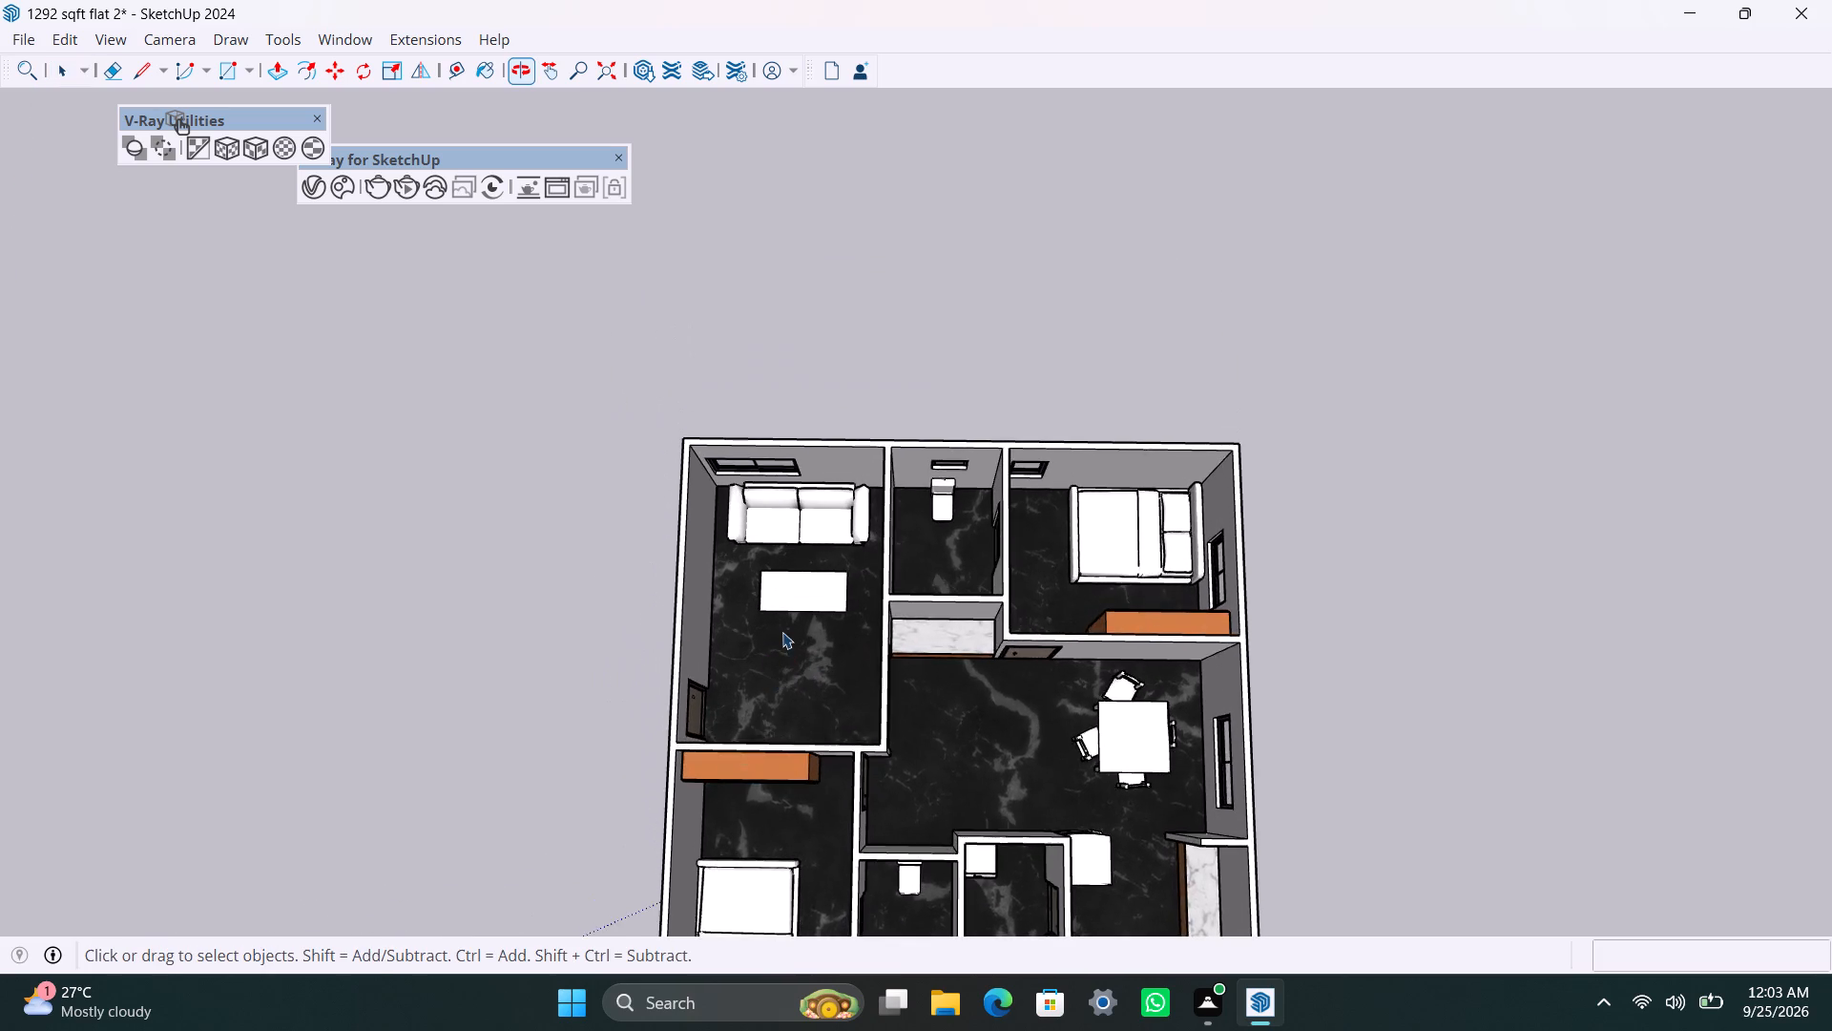
scroll(782, 632, up, 3)
middle_drag(794, 630, 853, 629)
scroll(827, 609, up, 4)
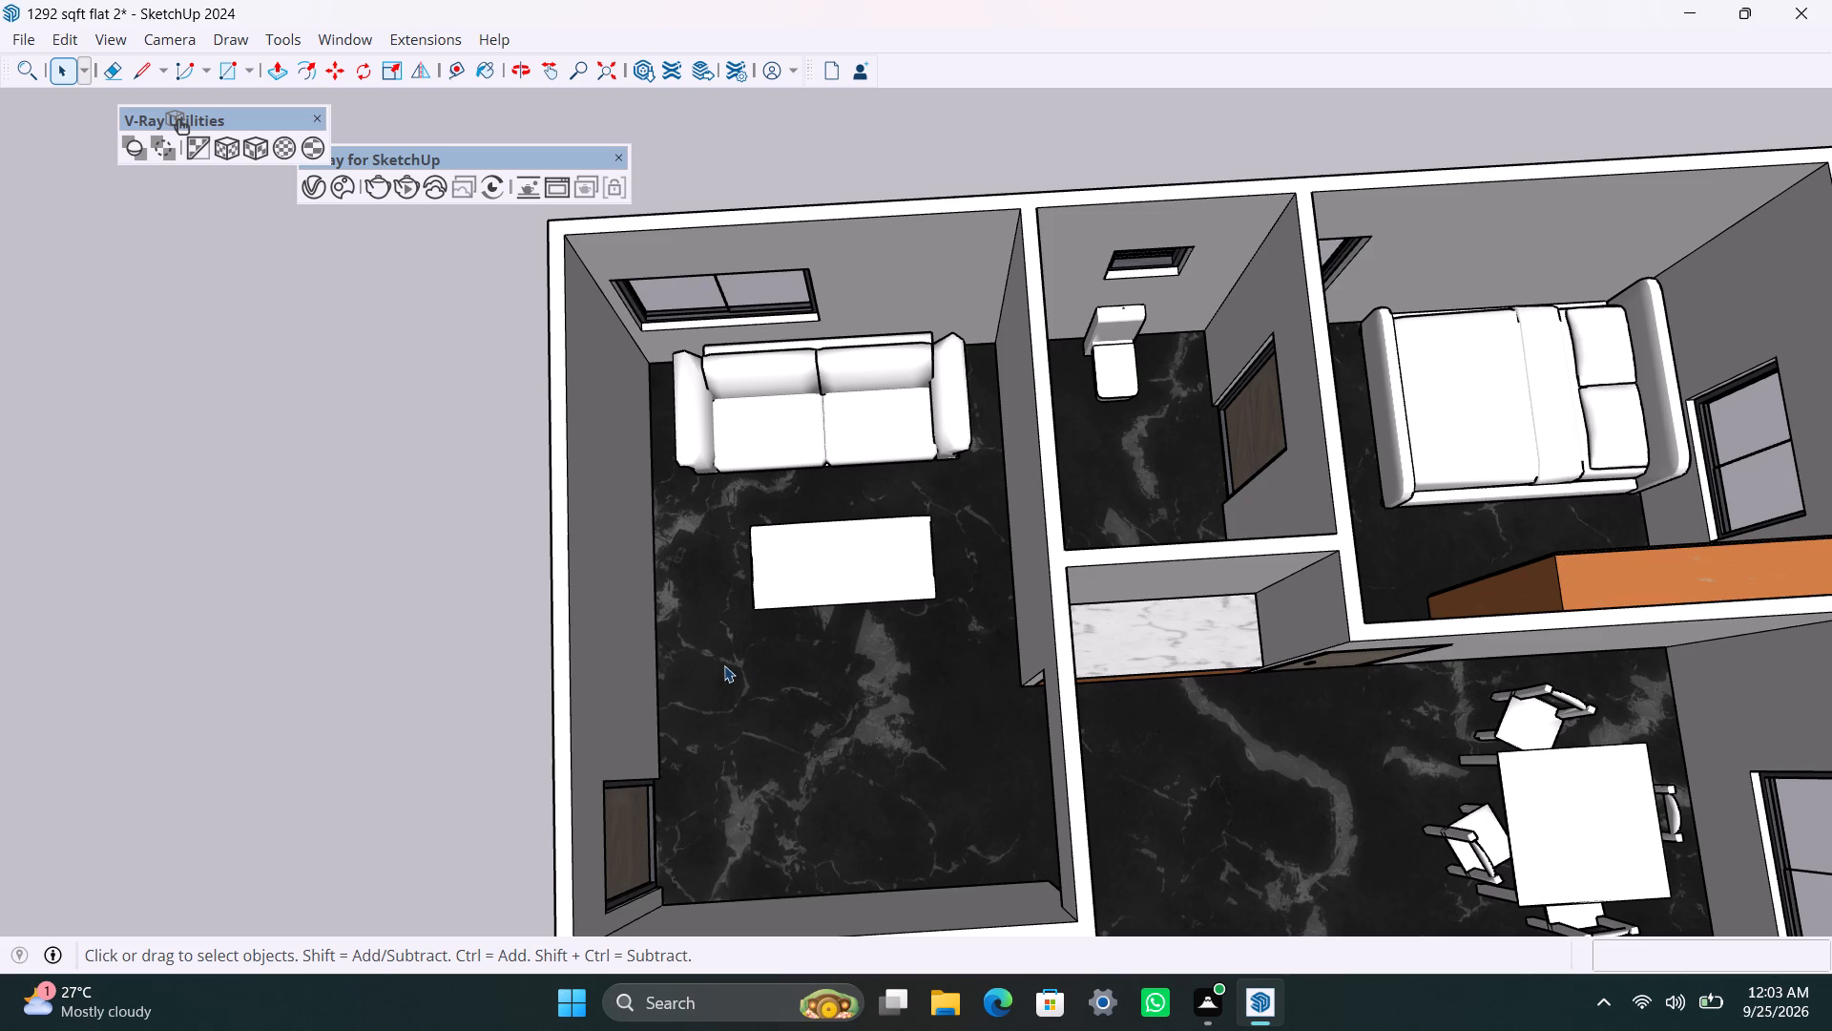
shift+middle_drag(724, 665, 743, 614)
click(818, 372)
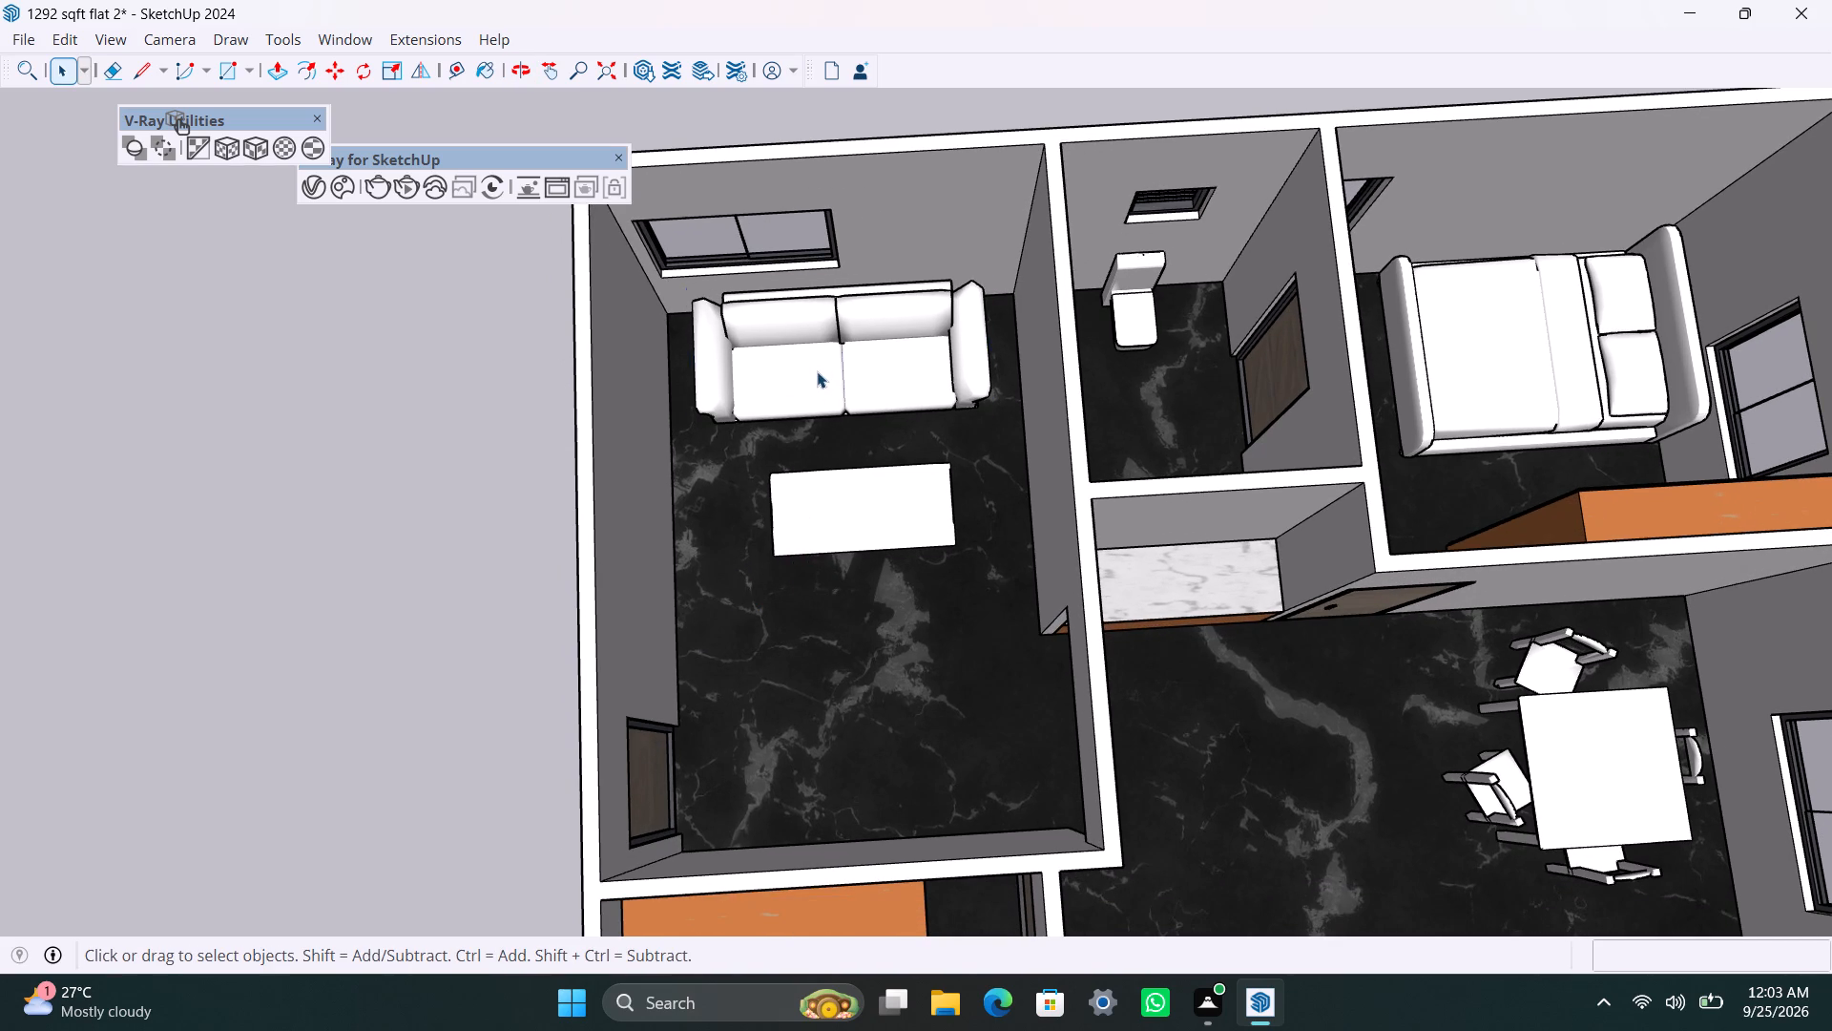
key(m)
click(813, 376)
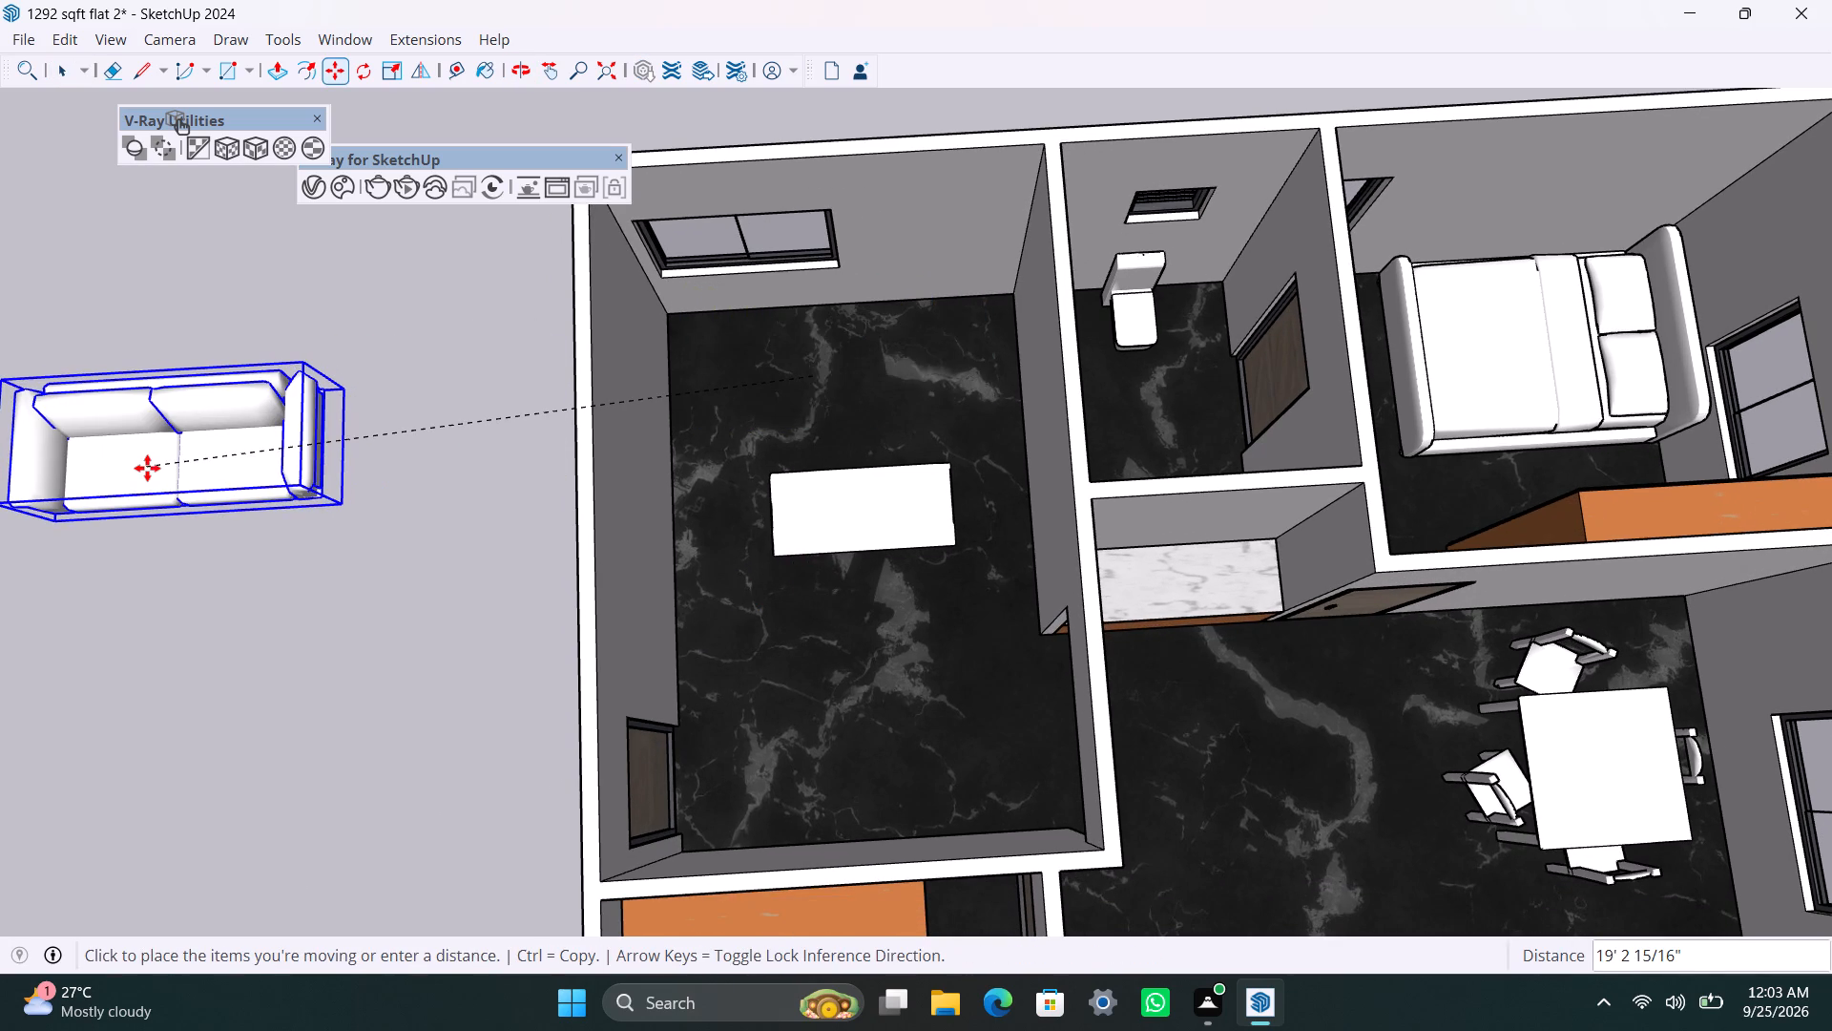
click(147, 468)
key(space)
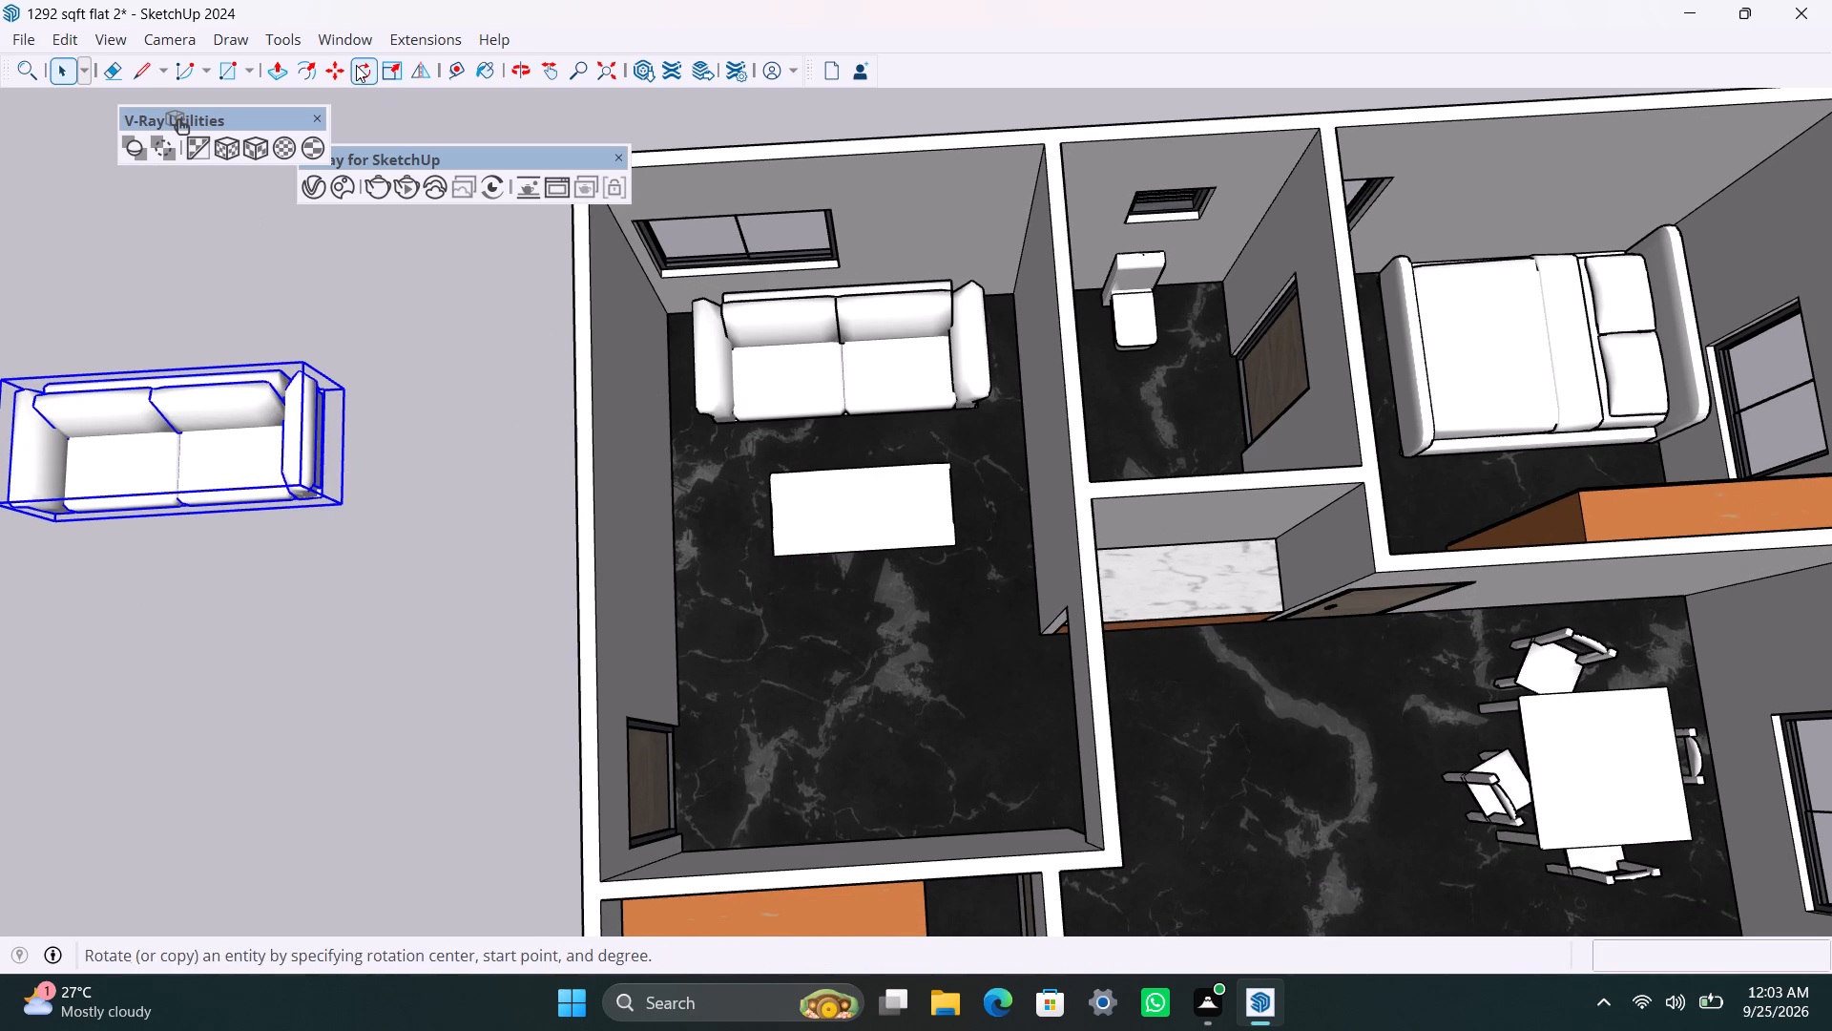
Rotate the duplicate sofa outside the house 90° about its bottom corner, around the vertical axis.
click(355, 66)
key(Up)
click(330, 499)
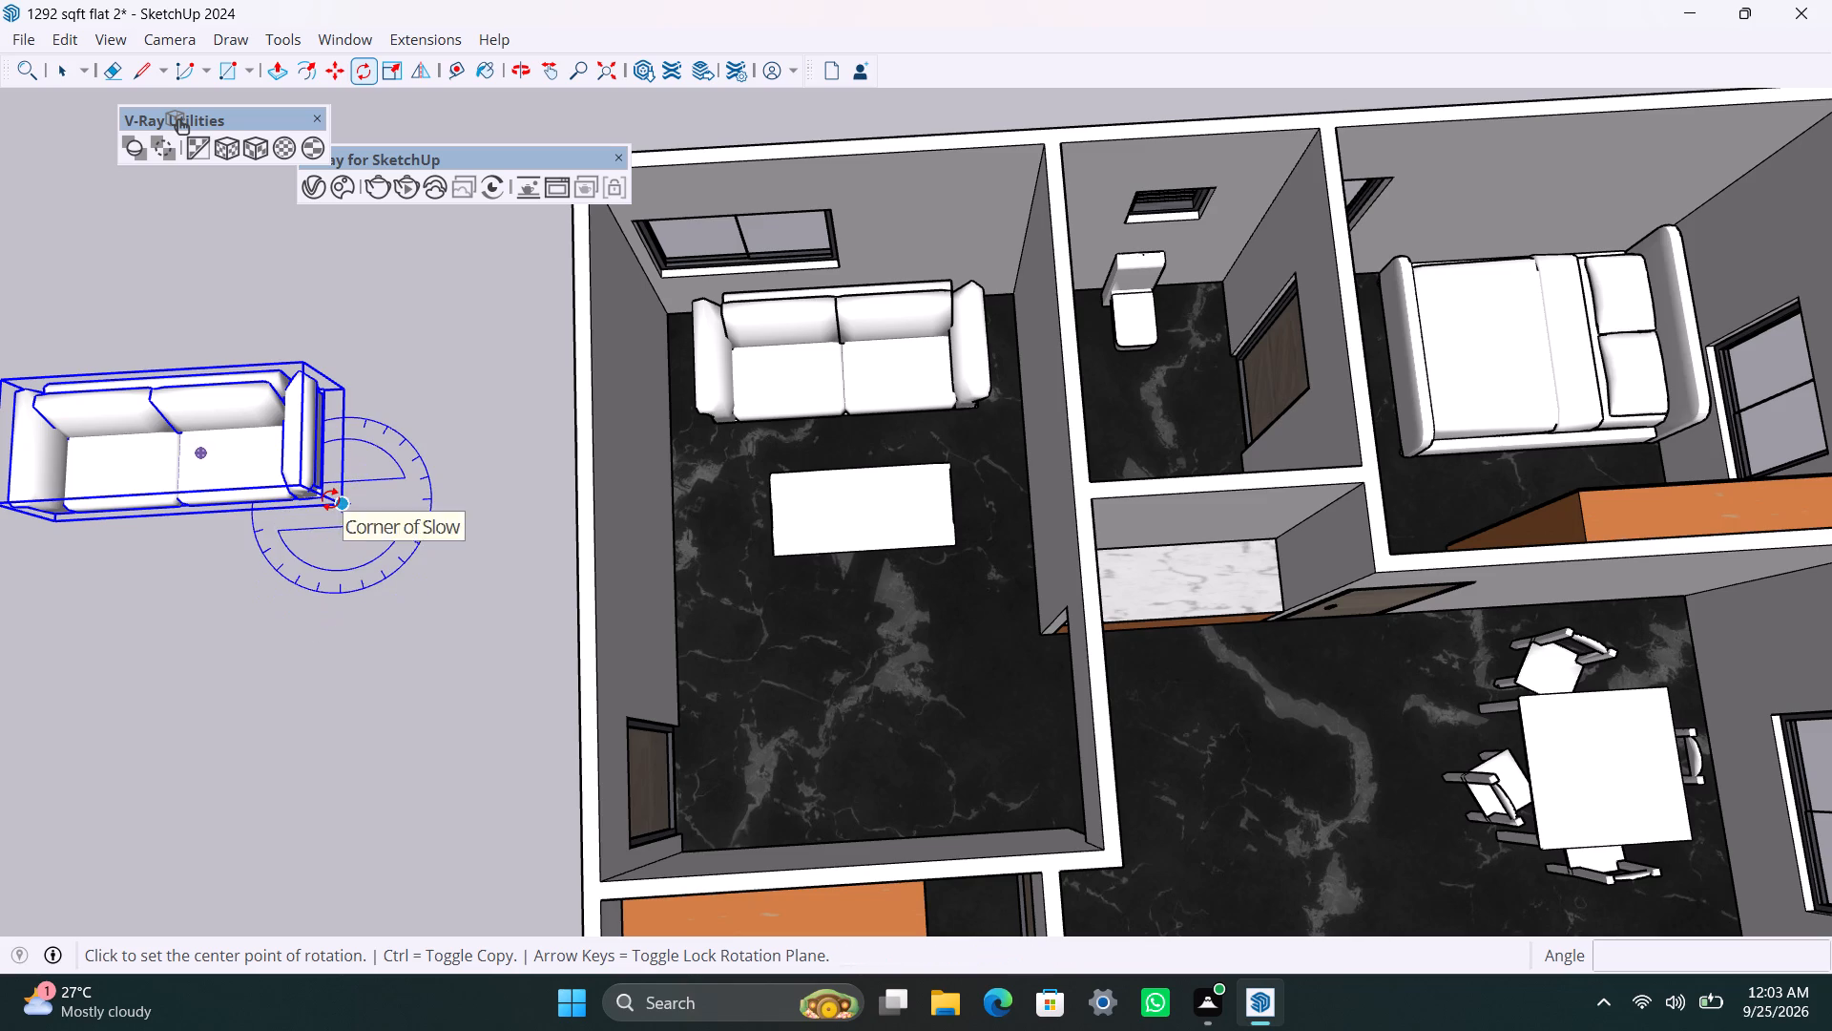
click(337, 389)
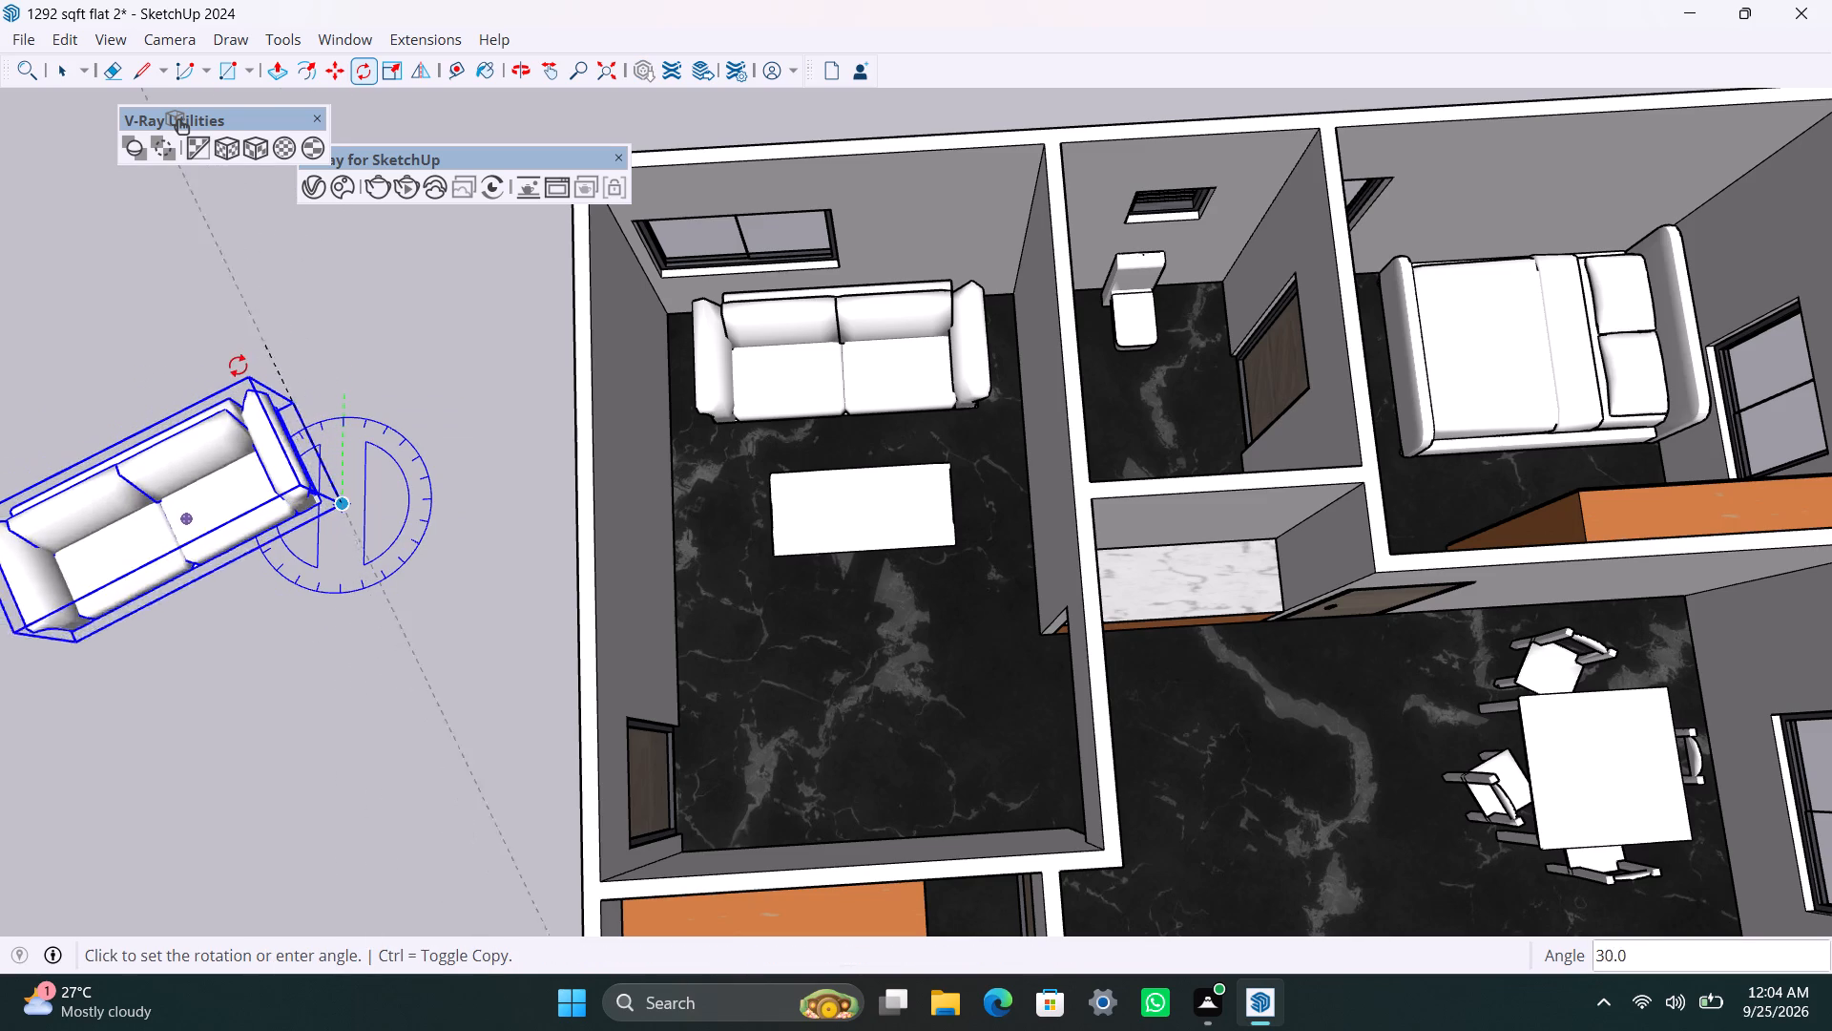
text(90)
key(Return)
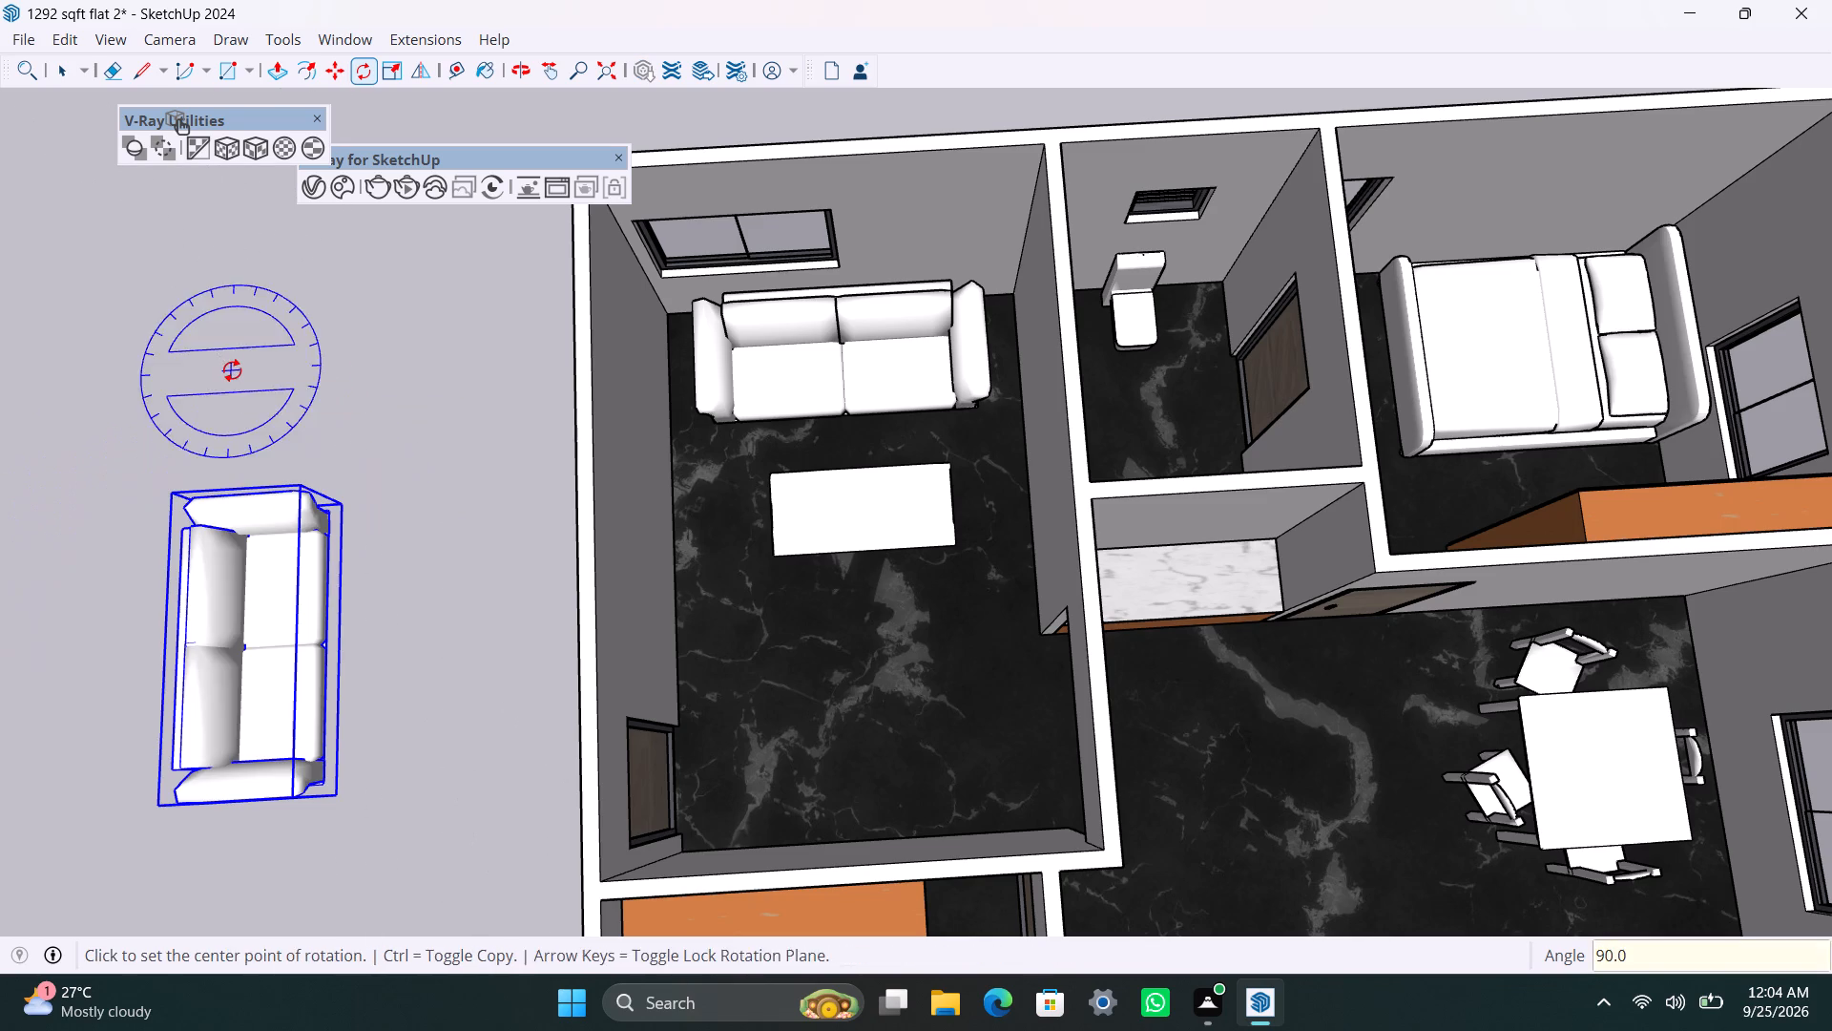
key(space)
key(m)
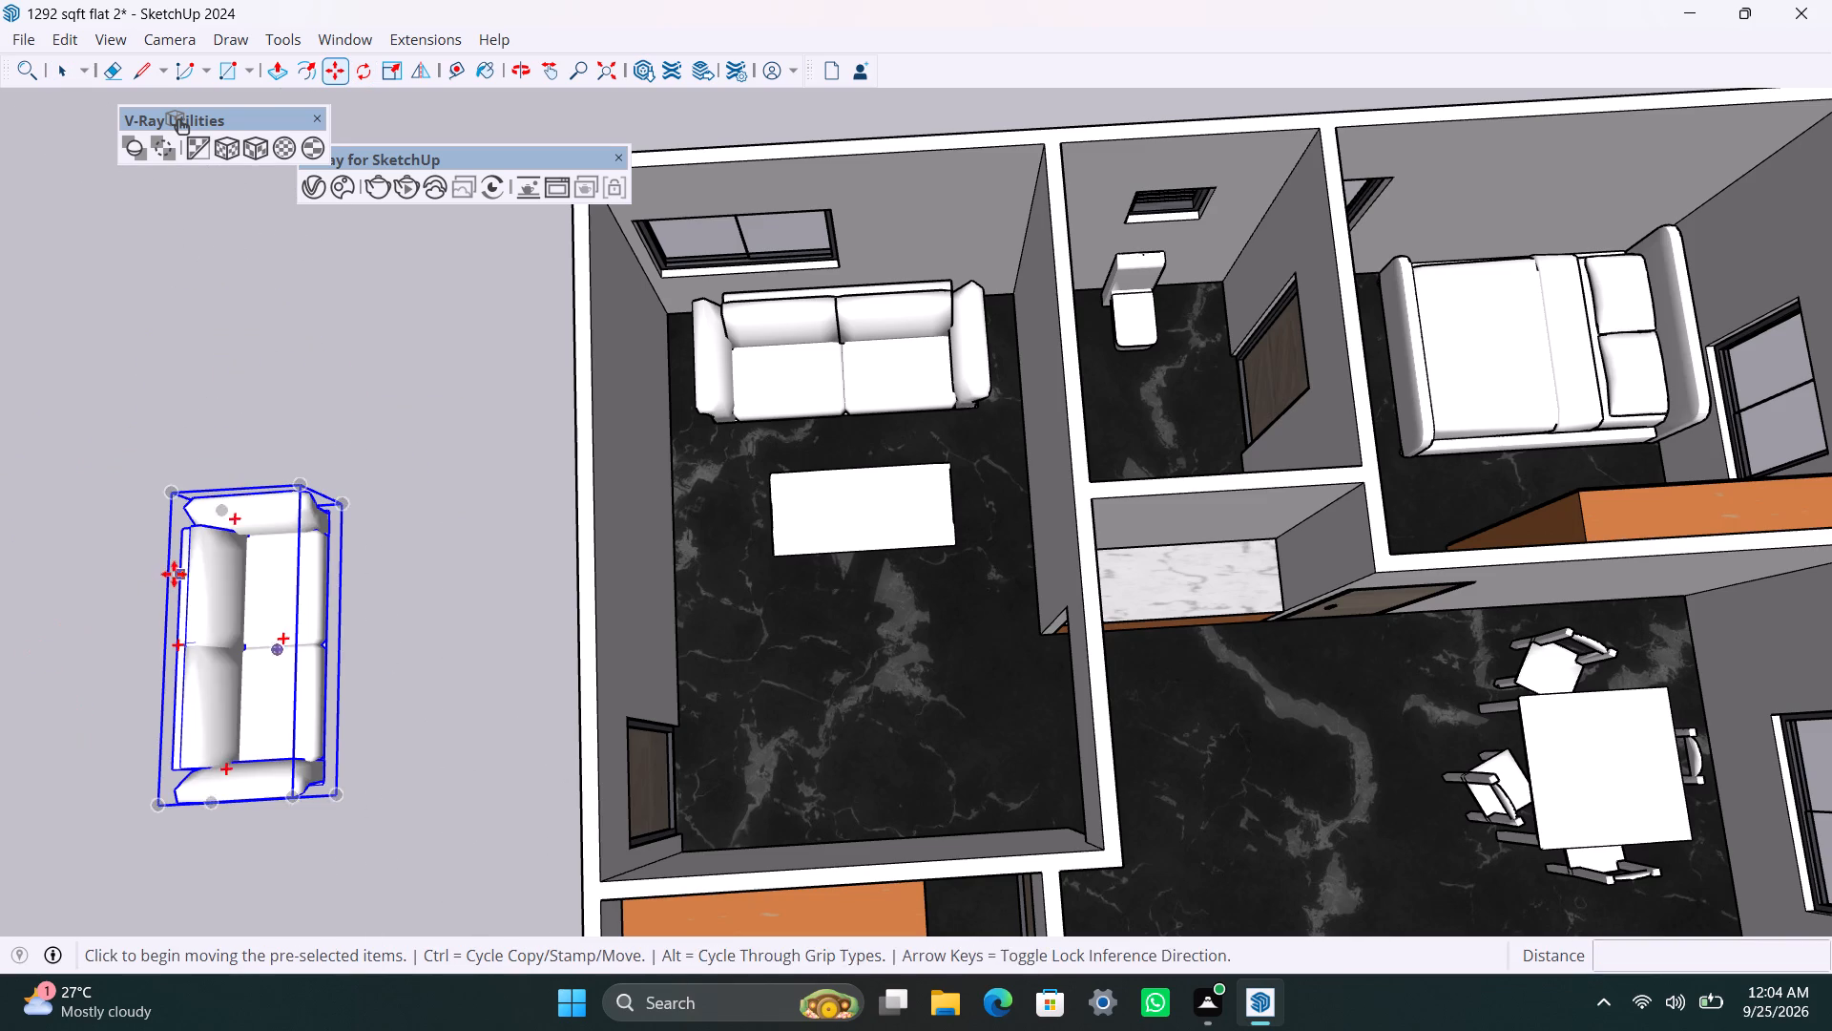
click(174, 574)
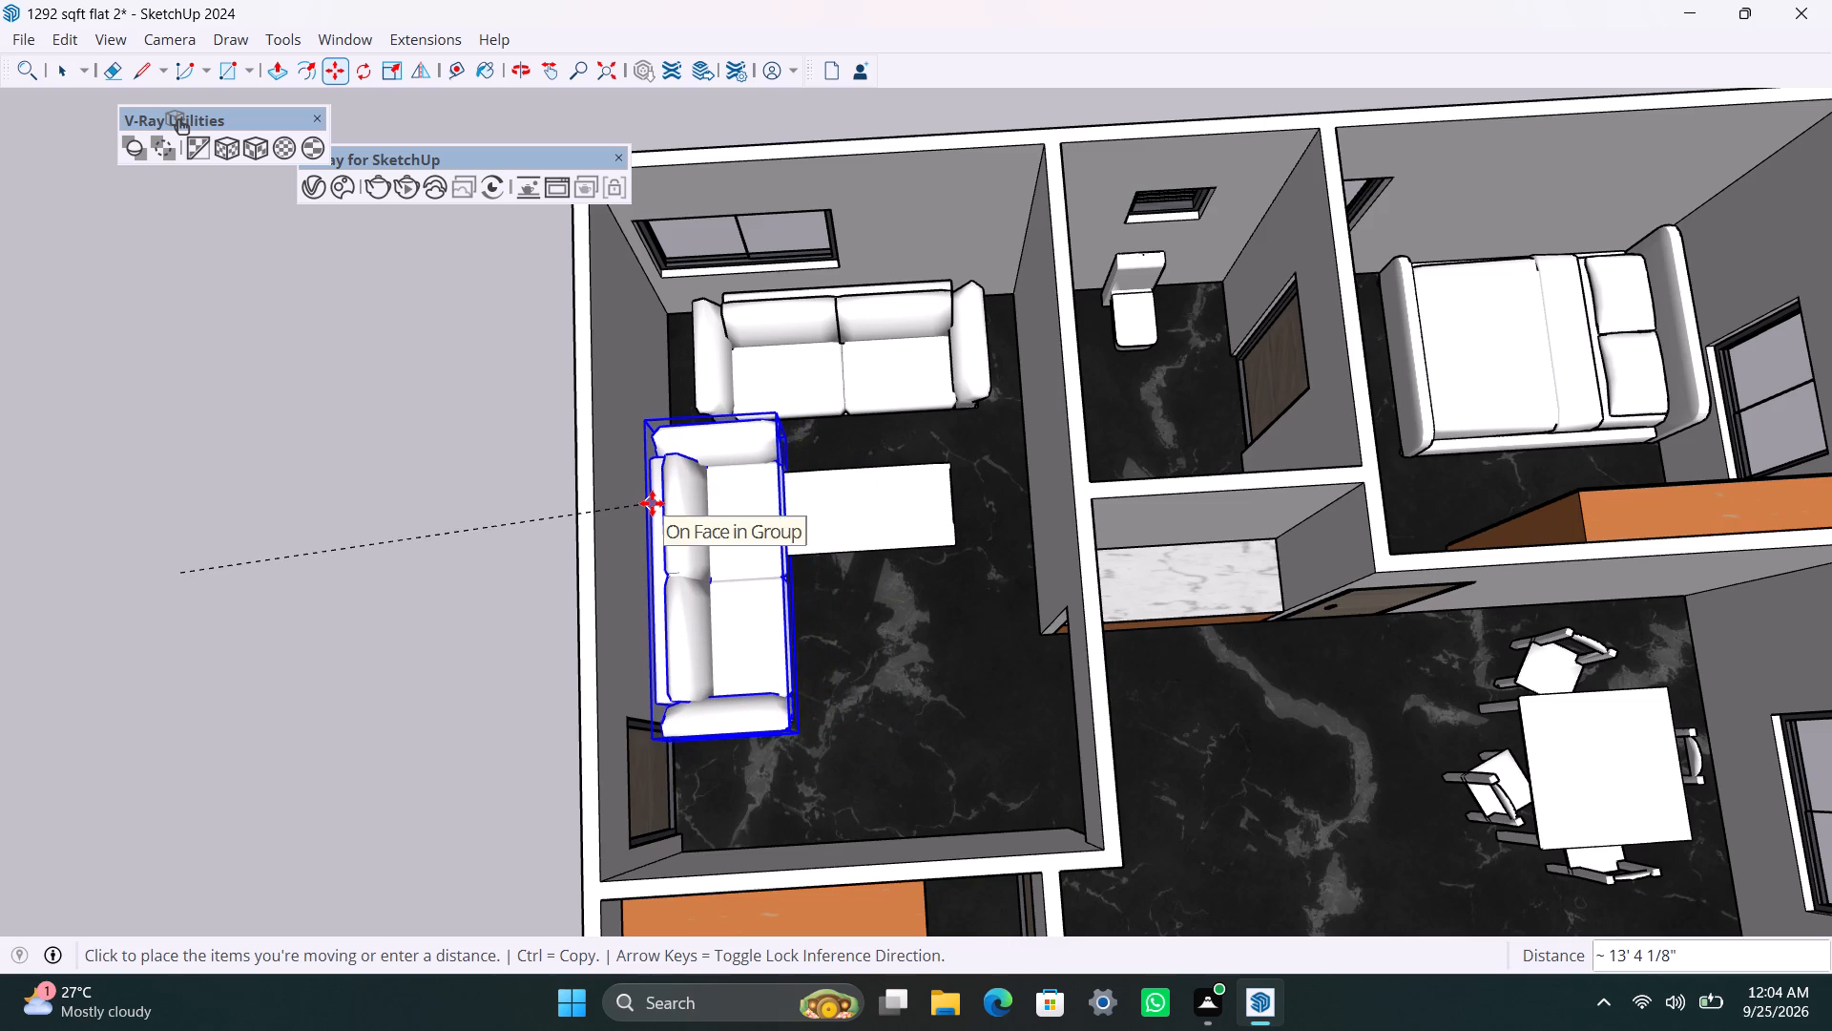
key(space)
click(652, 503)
Move the living-room sofa below the window about 1' 3" along the wall toward the bathroom.
click(739, 419)
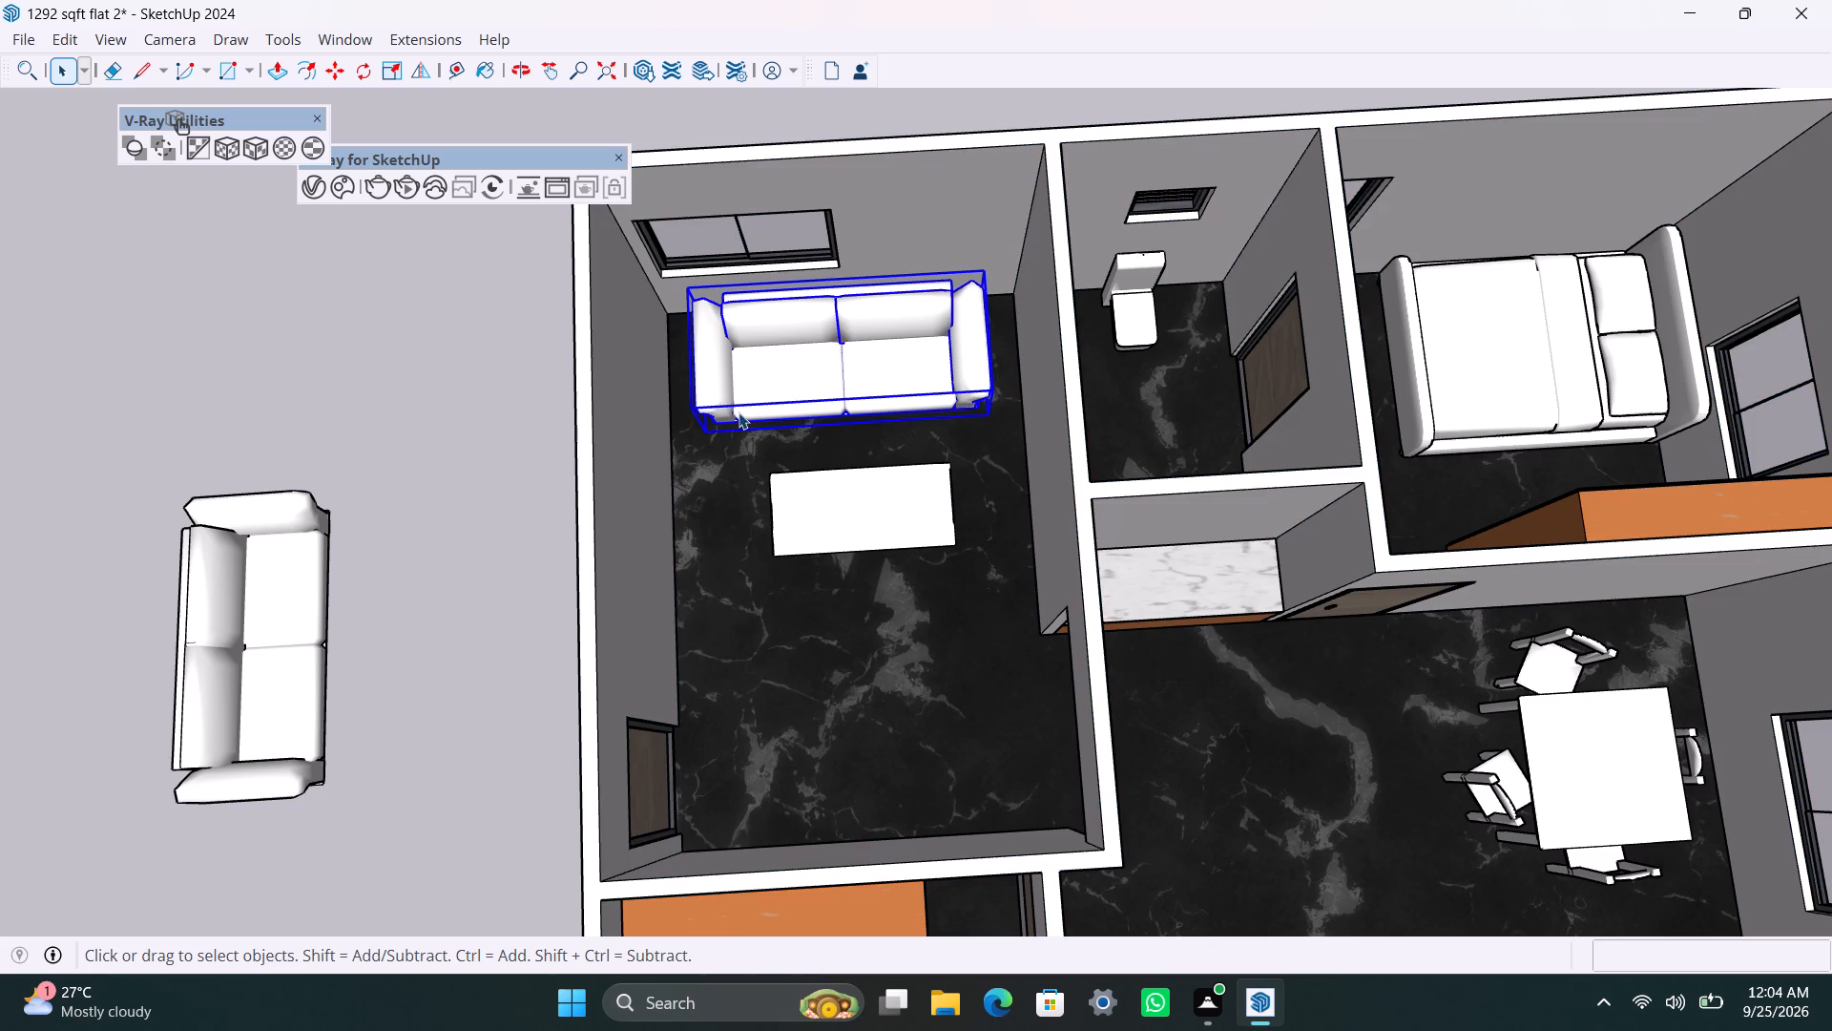
key(m)
click(743, 410)
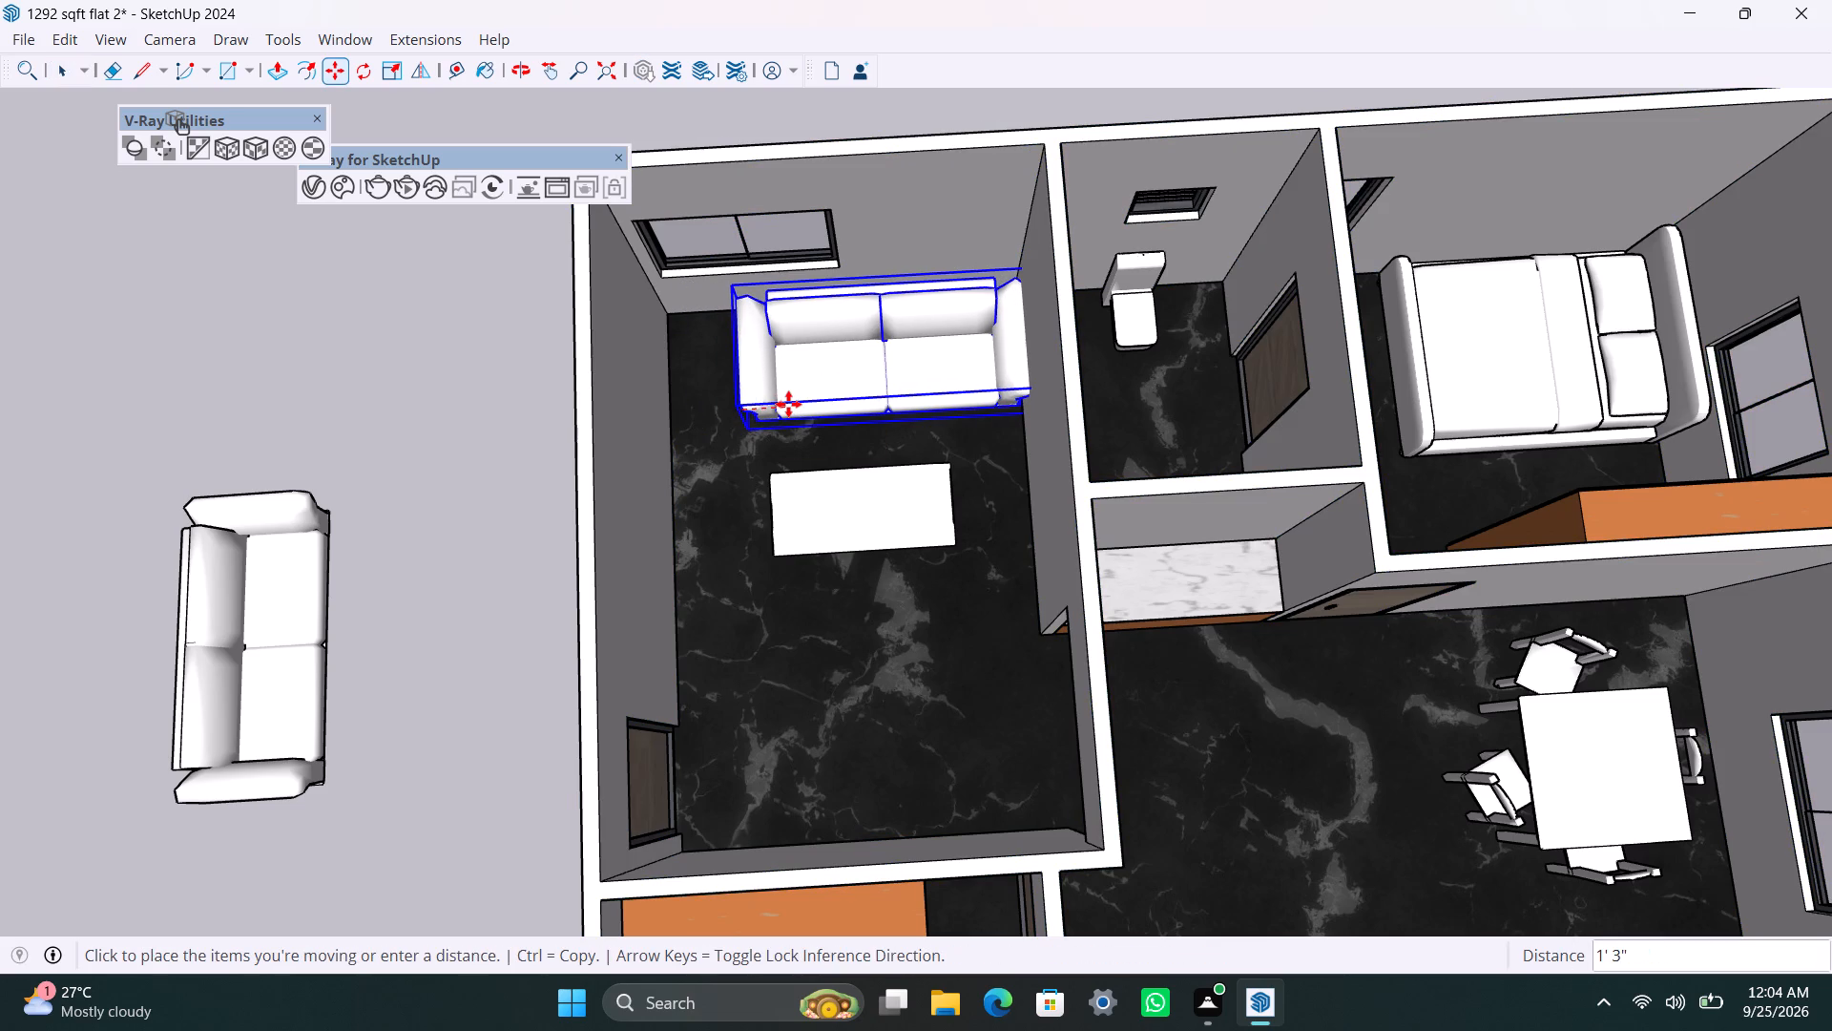
click(787, 404)
key(space)
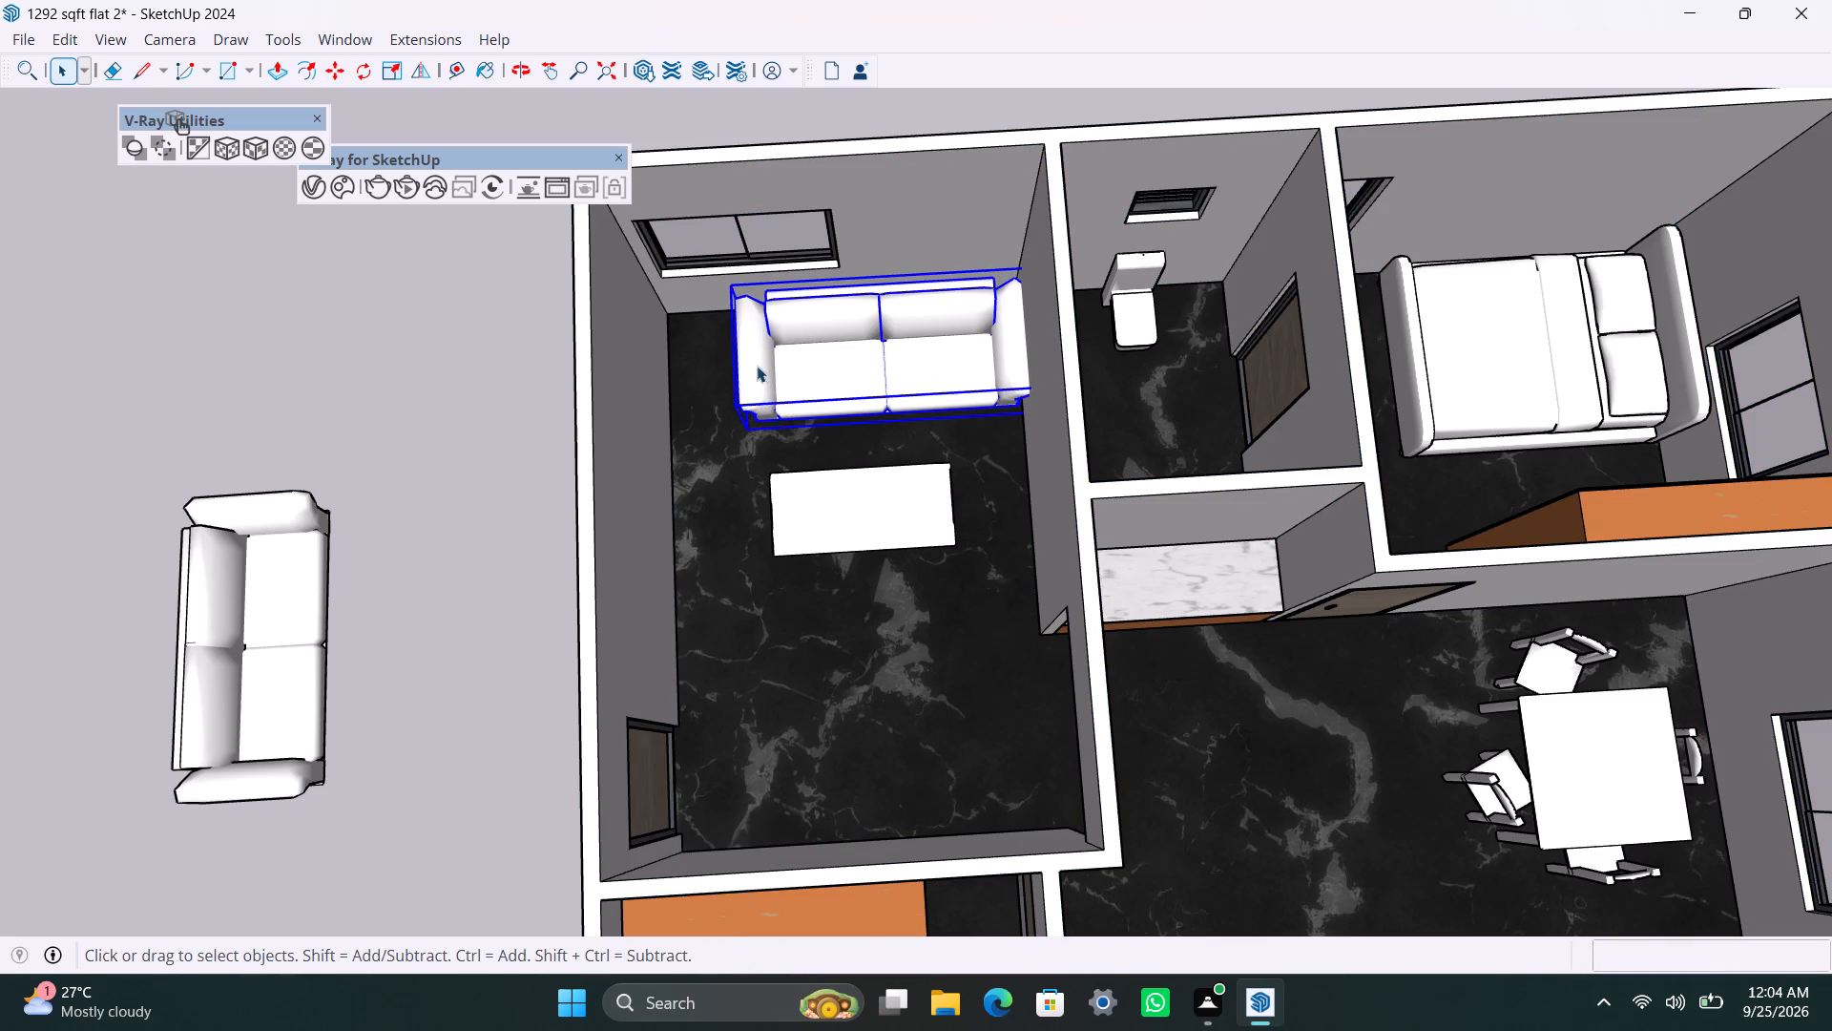
Scale the sofa below the window along its length to about 0.93.
key(s)
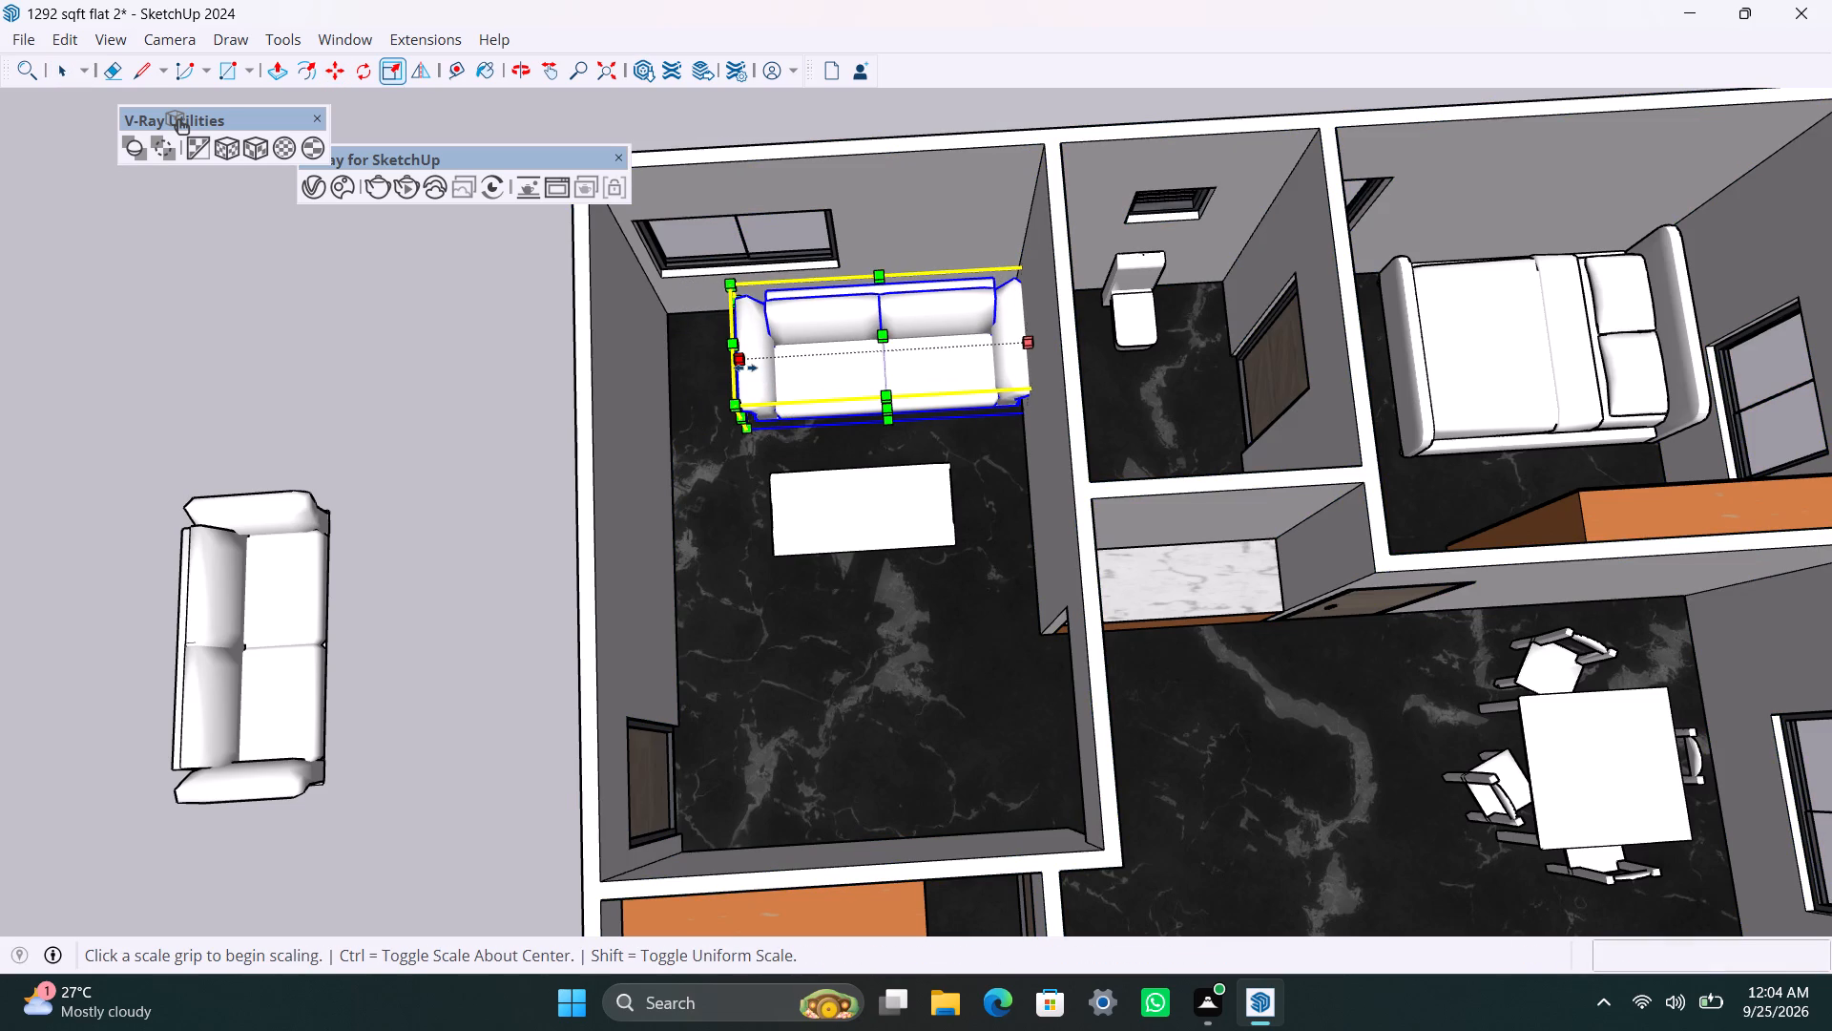
drag(743, 368, 760, 368)
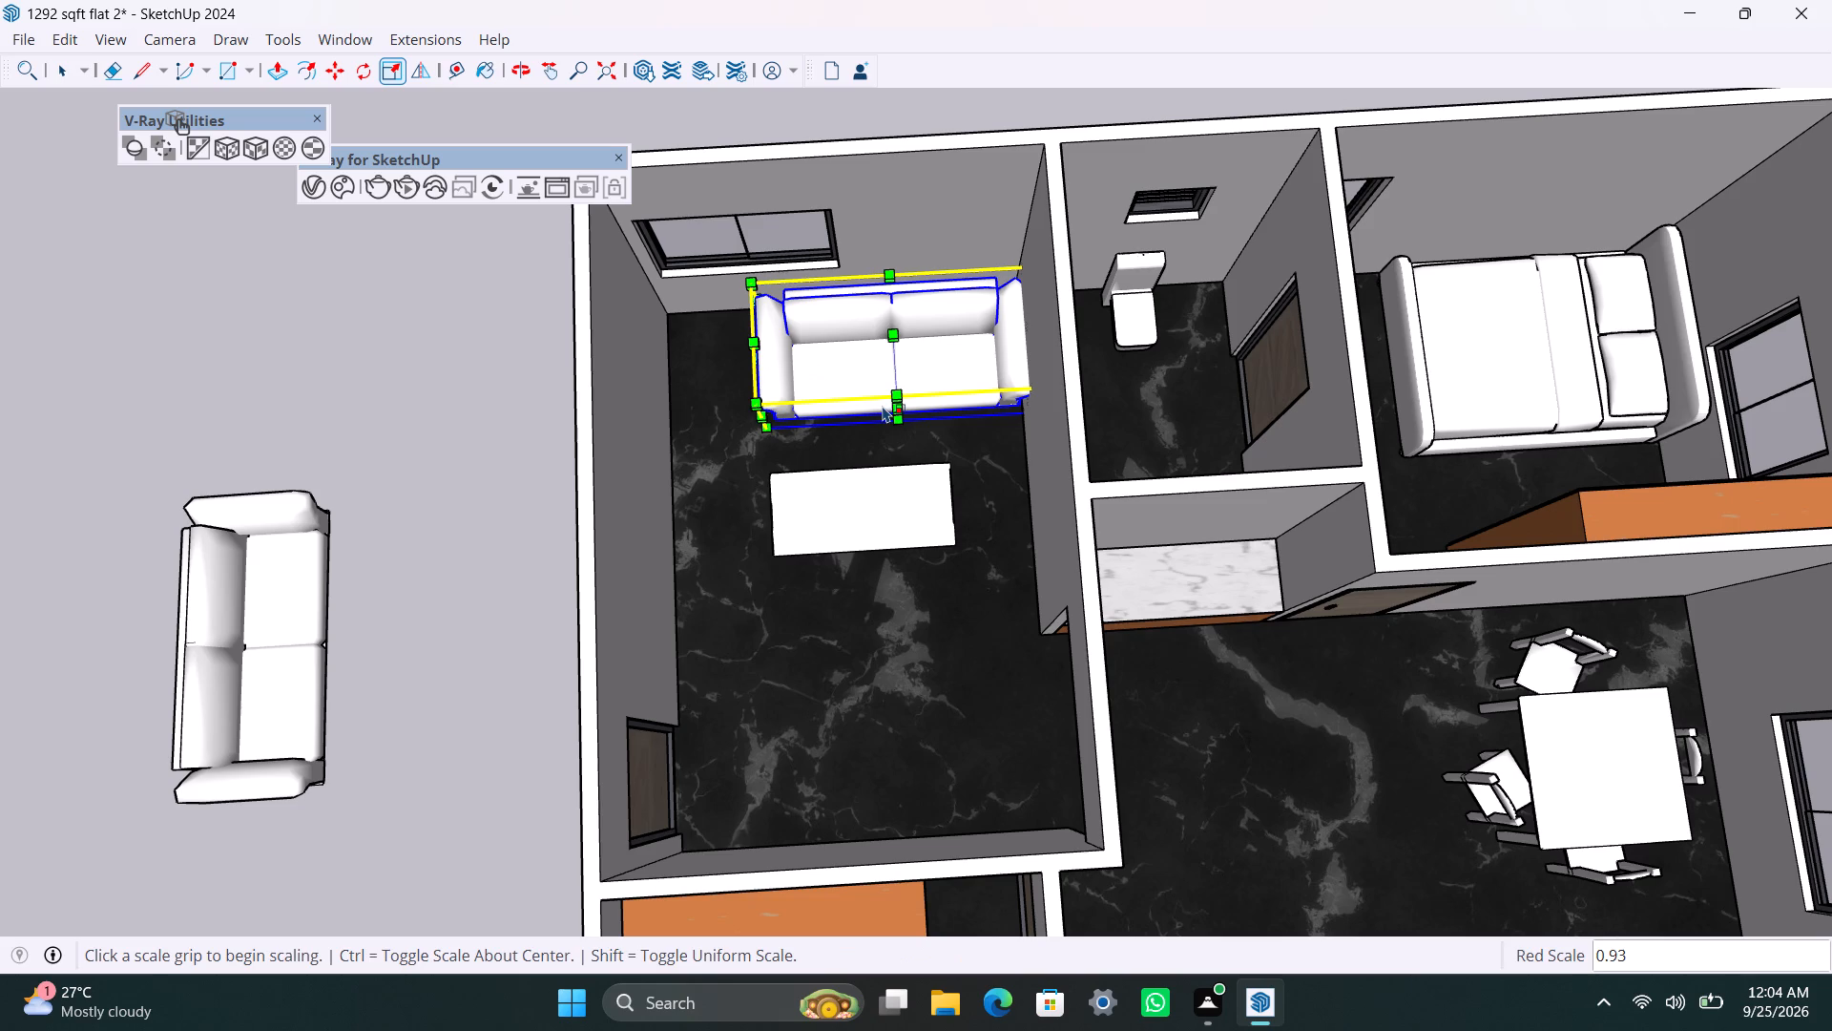
key(space)
Move the rotated duplicate sofa about 13' into the living room, alongside the outer wall next to the coffee table.
click(265, 596)
key(m)
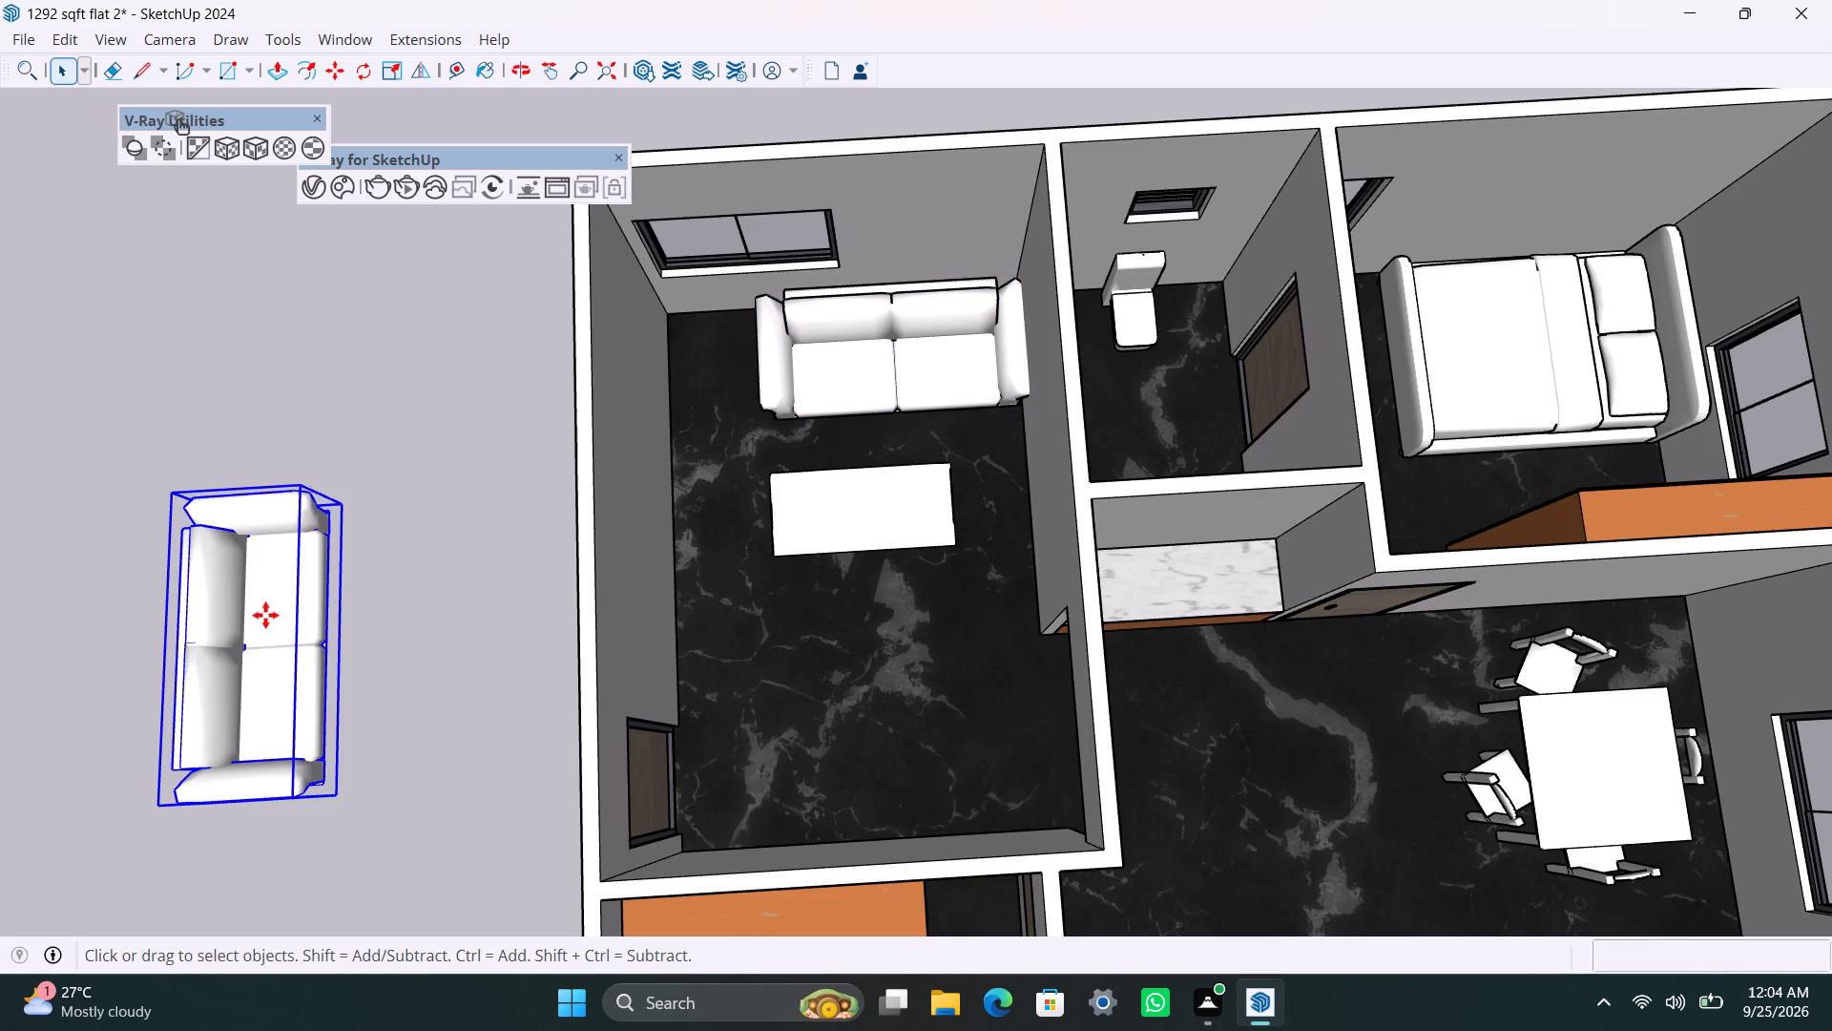
click(265, 615)
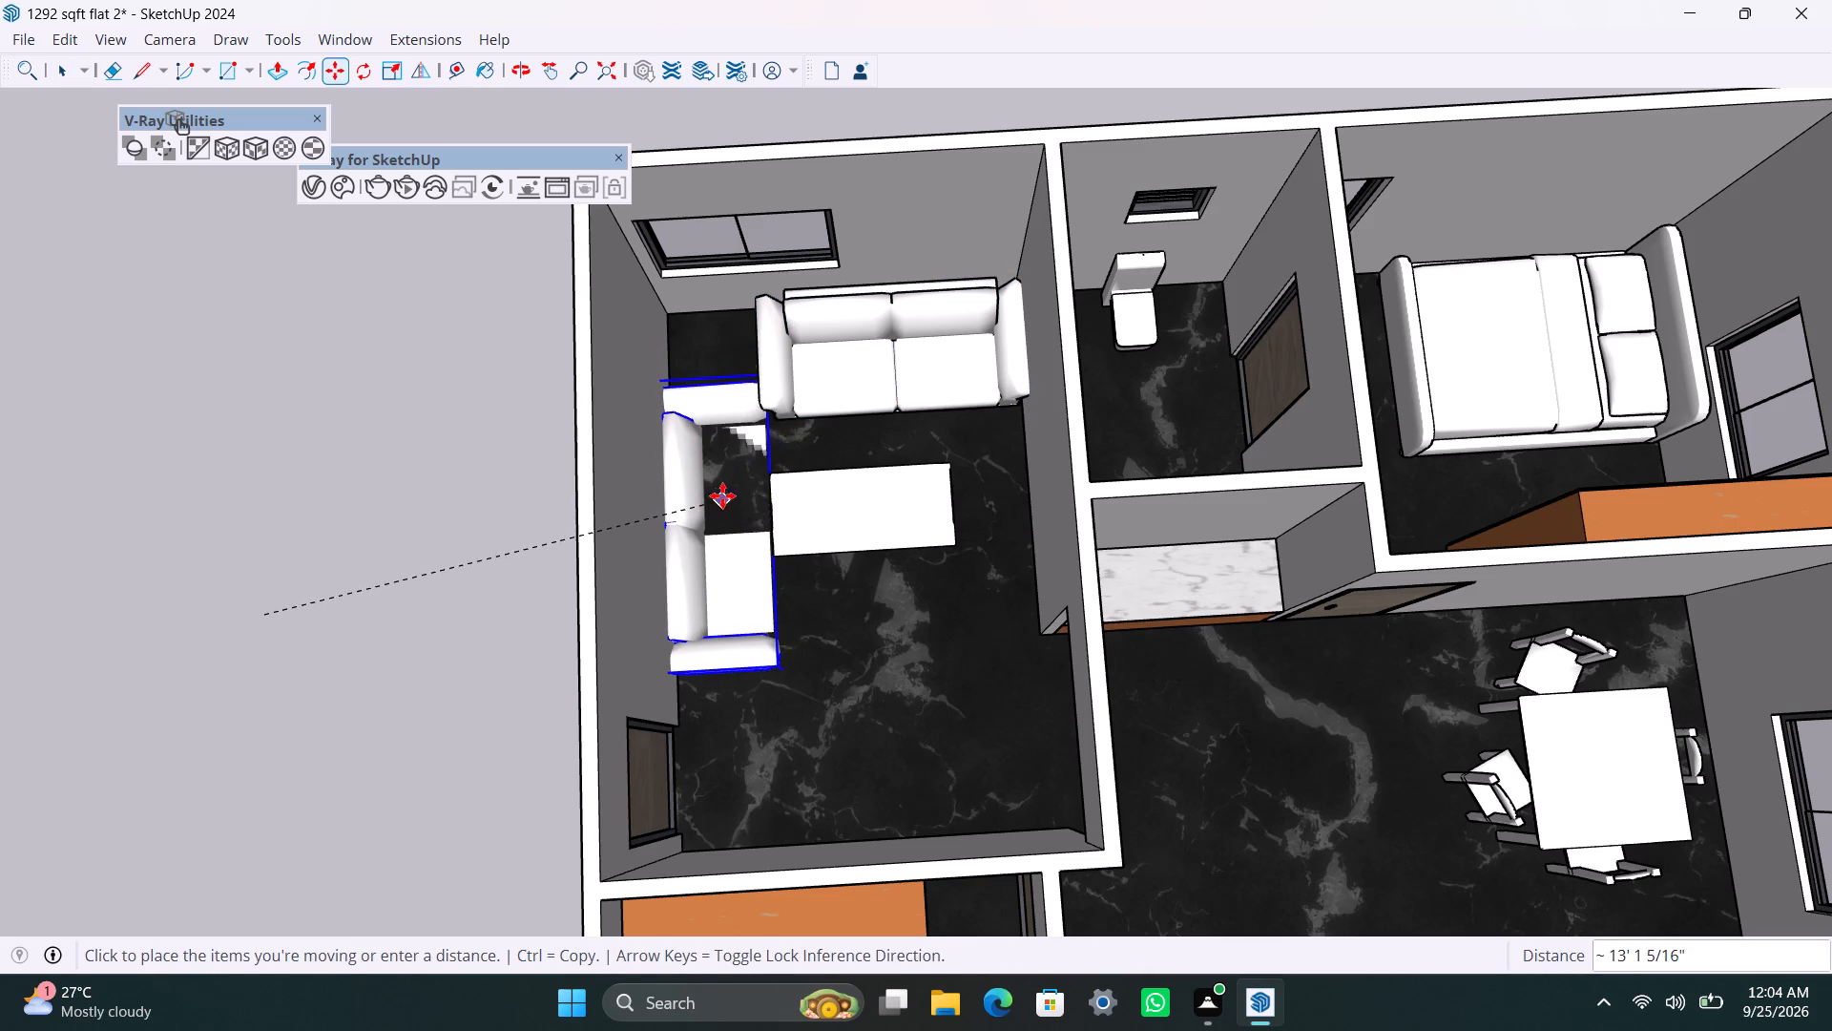
click(733, 479)
key(space)
Raise the duplicate sofa 1' 8" along the blue axis so it sits above the living-room floor.
scroll(714, 551, up, 2)
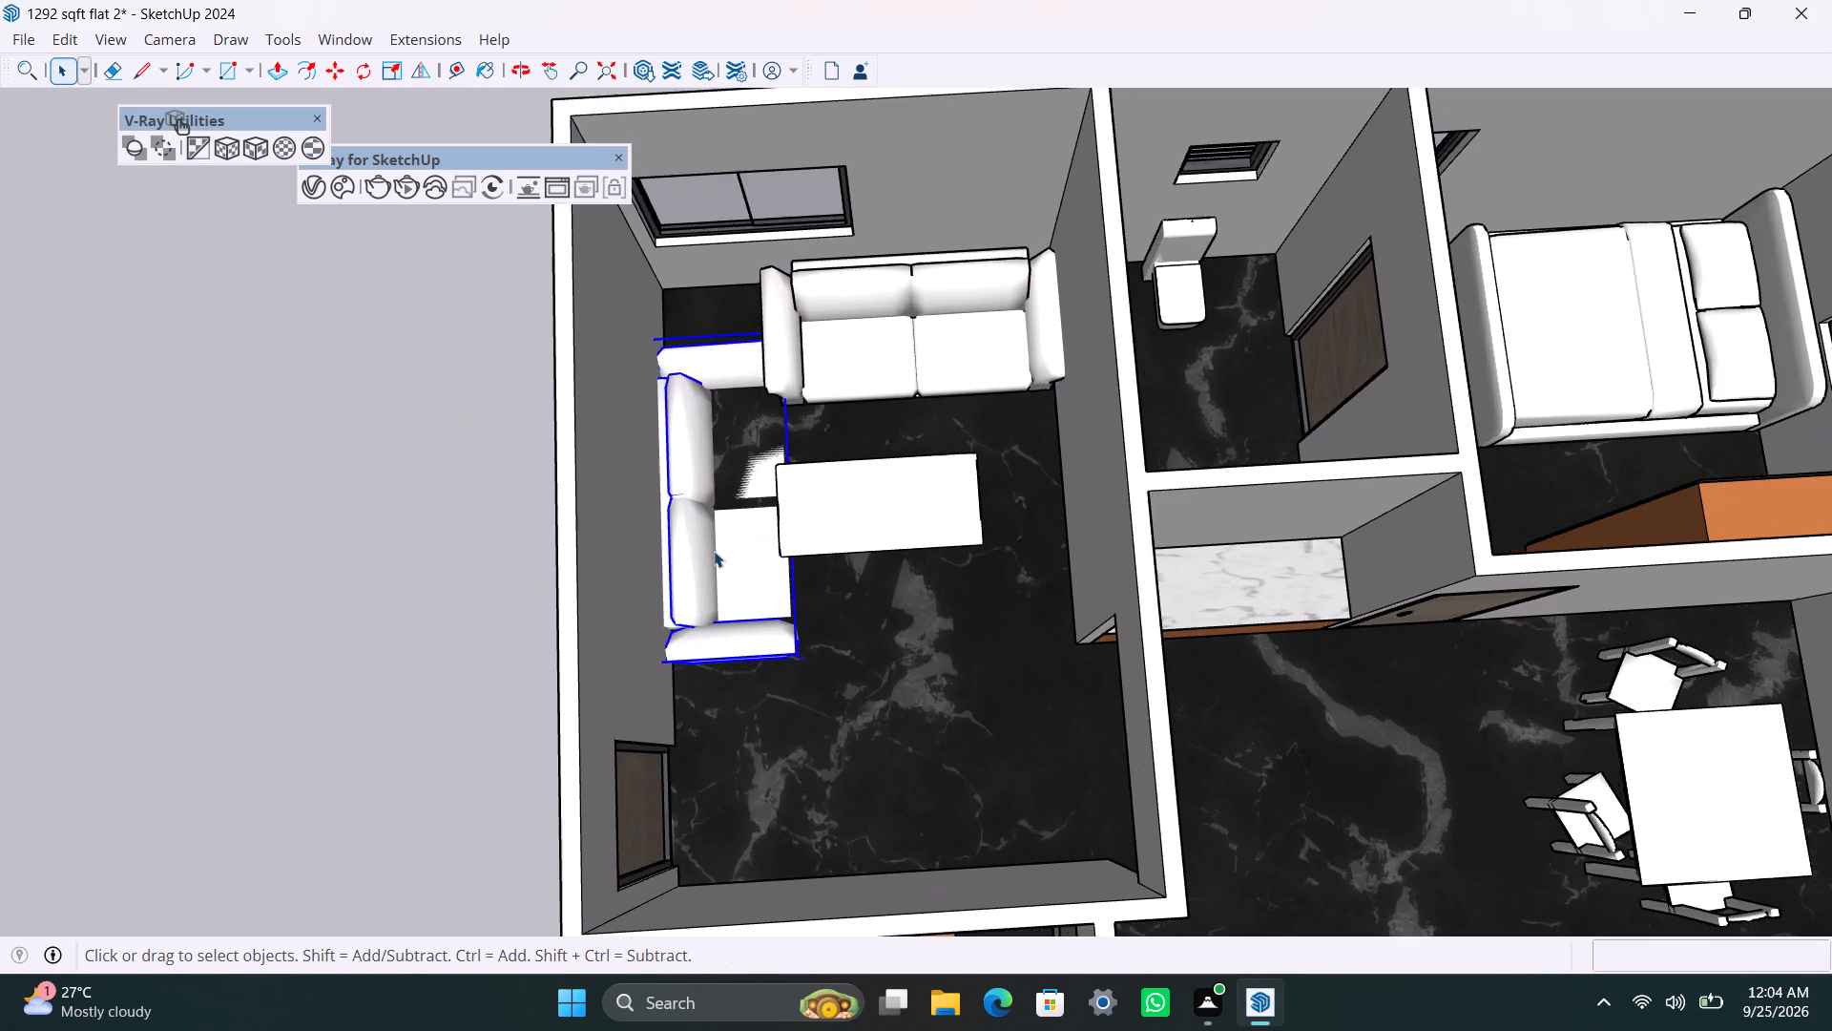
scroll(714, 551, up, 3)
scroll(794, 680, up, 2)
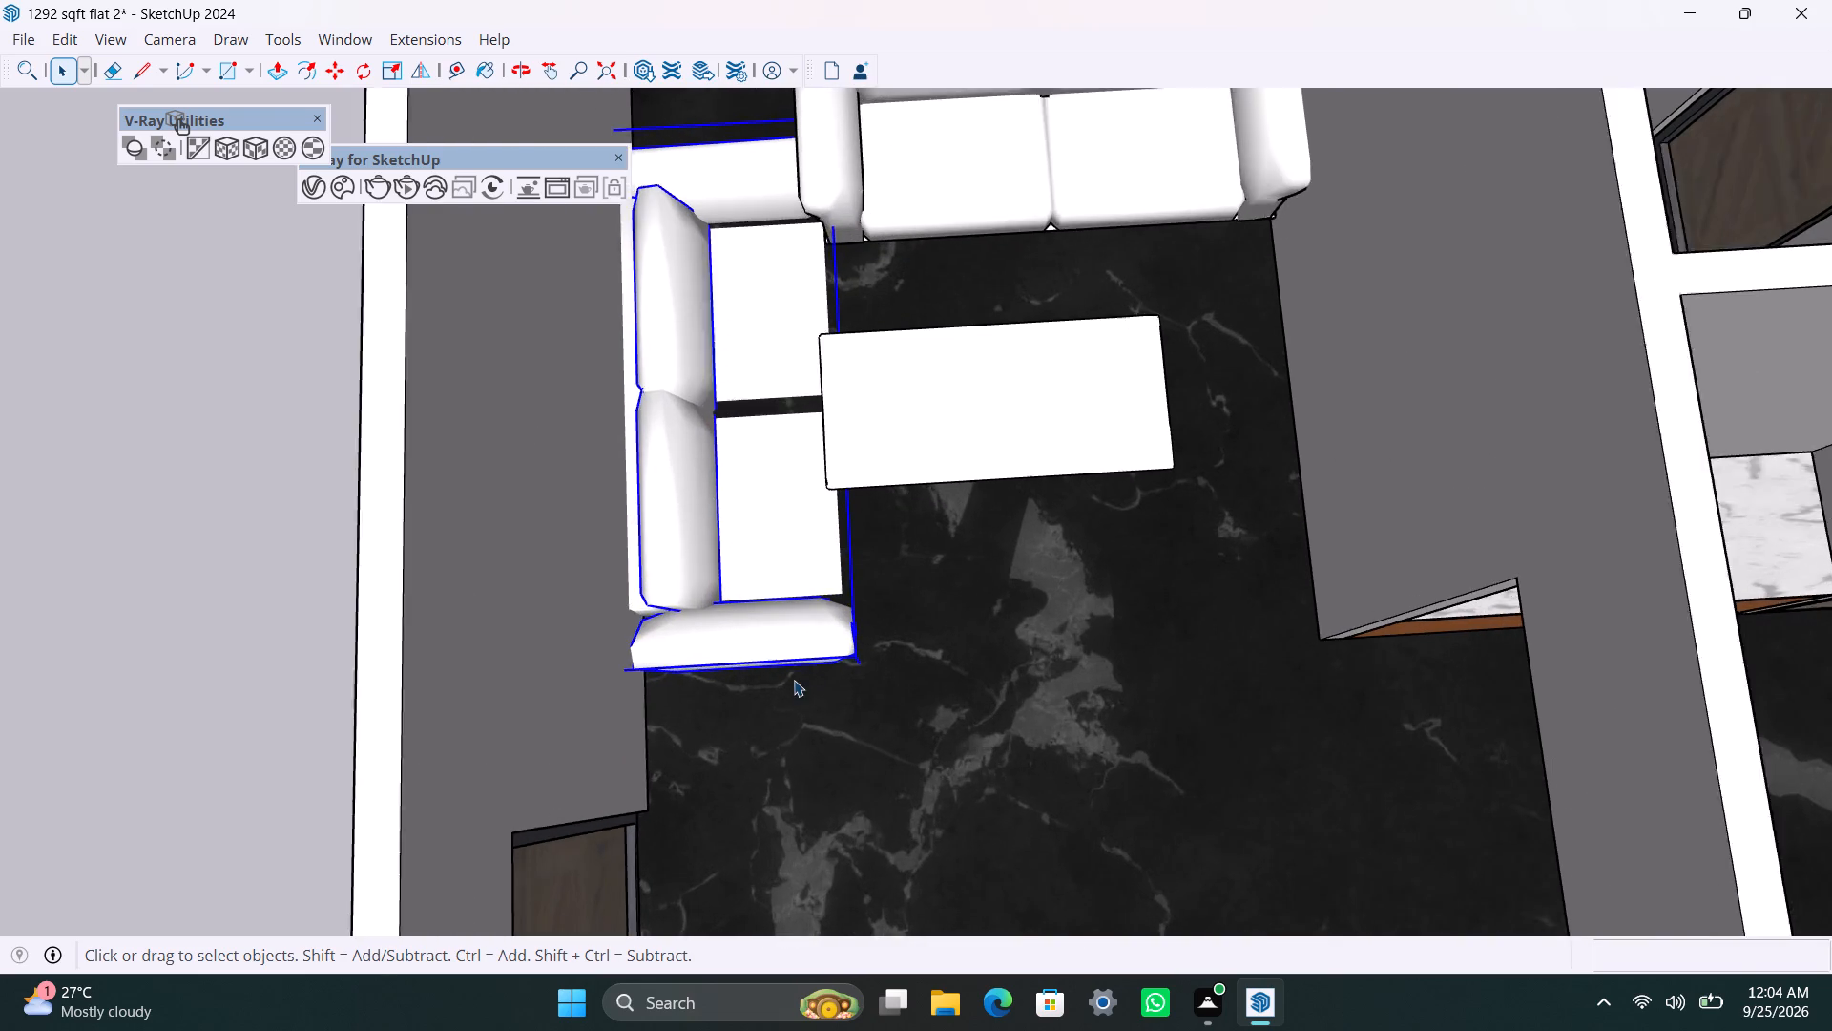
middle_drag(786, 695, 263, 553)
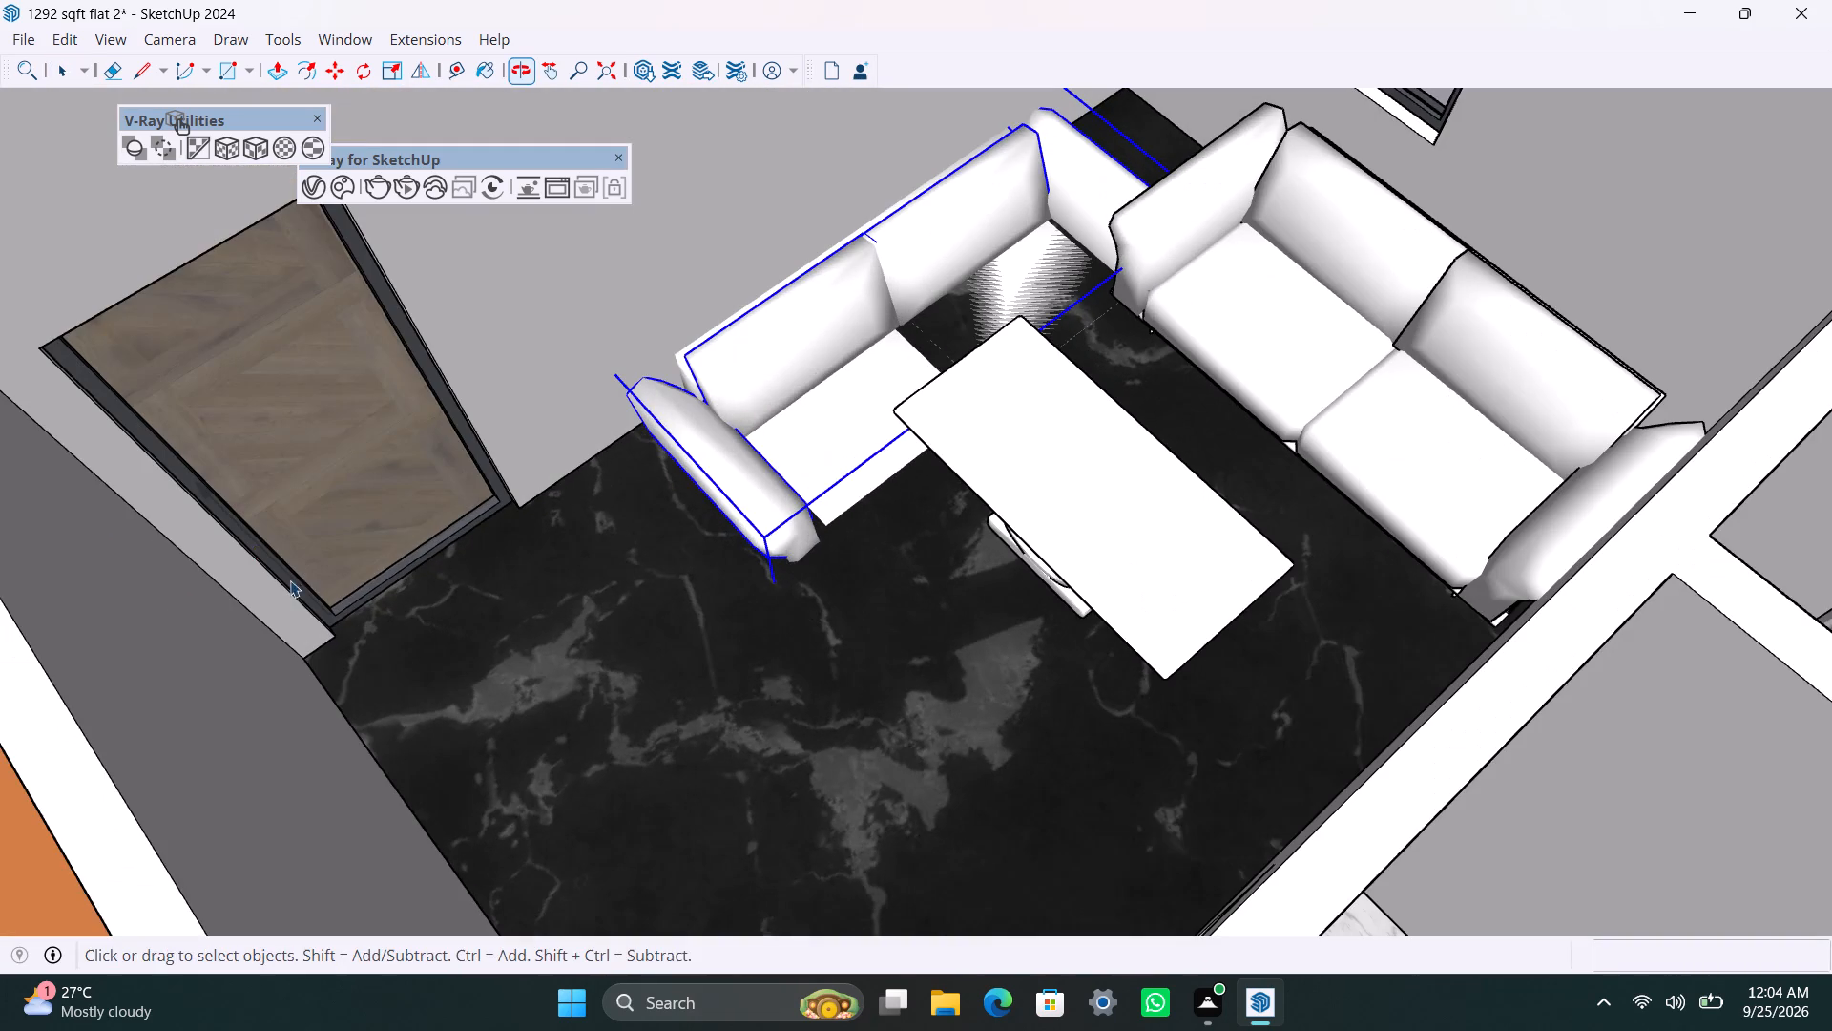
key(m)
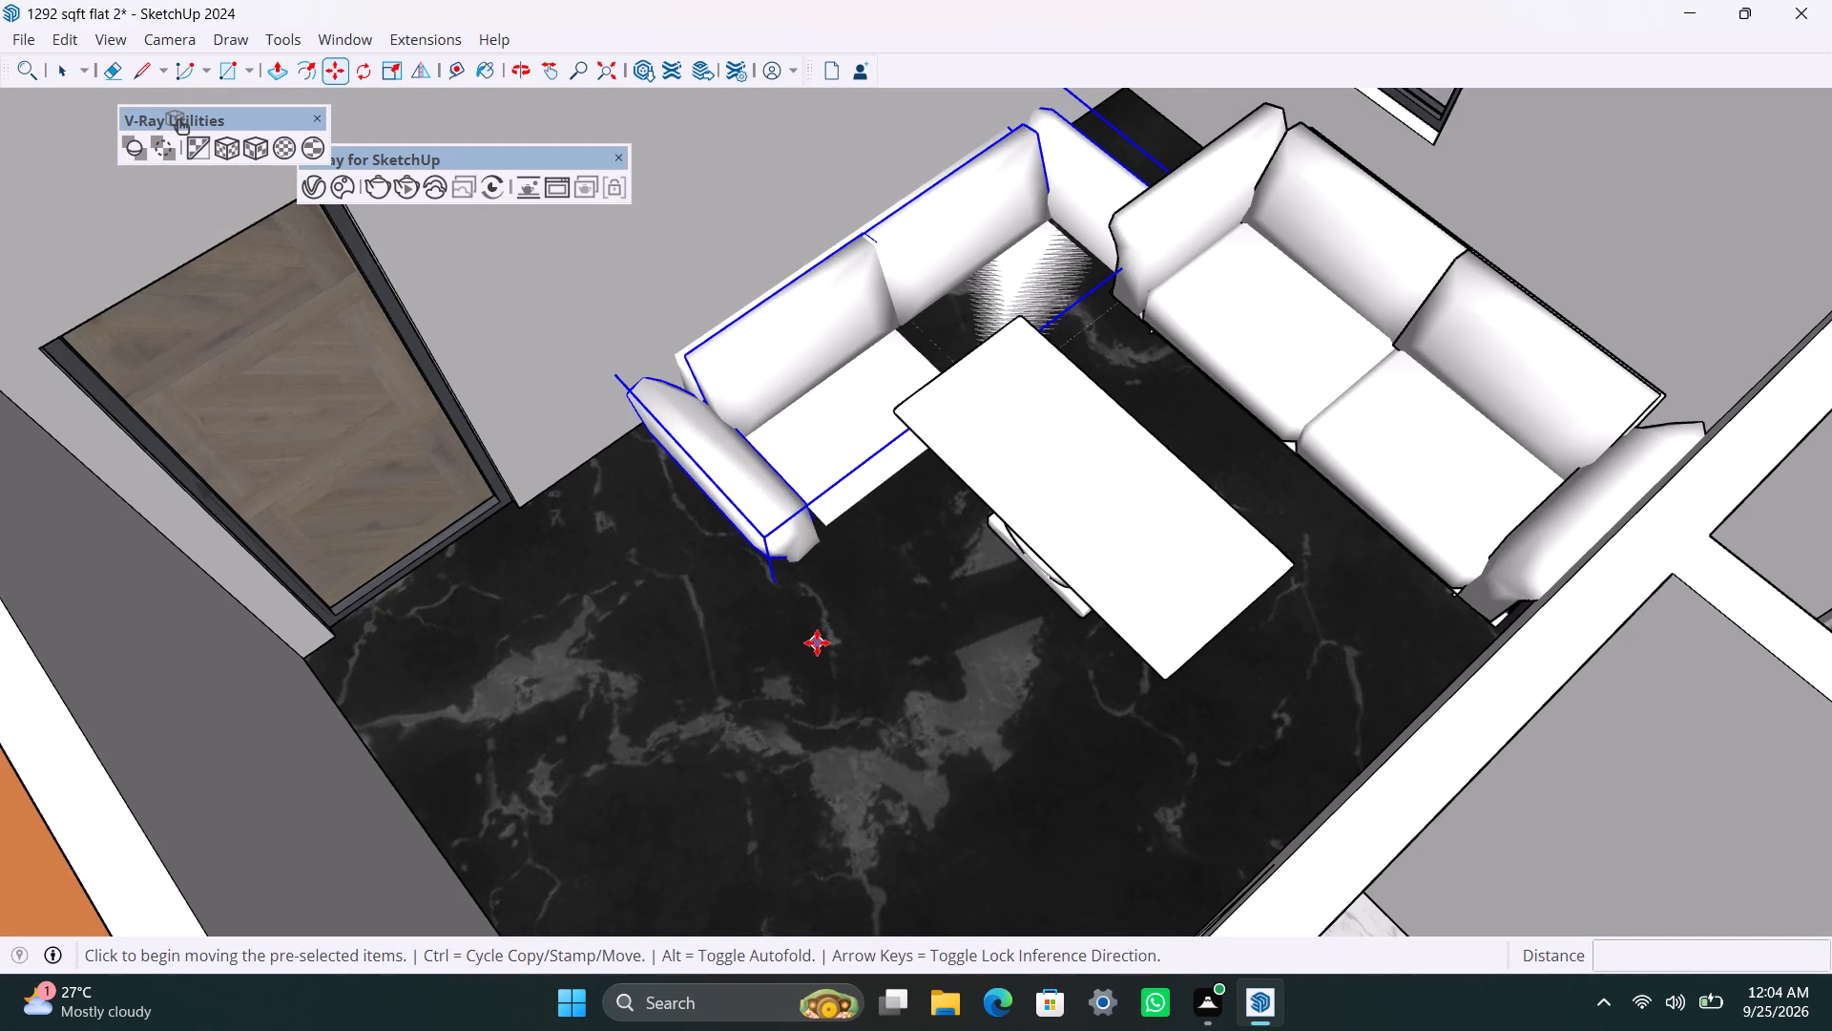
click(817, 642)
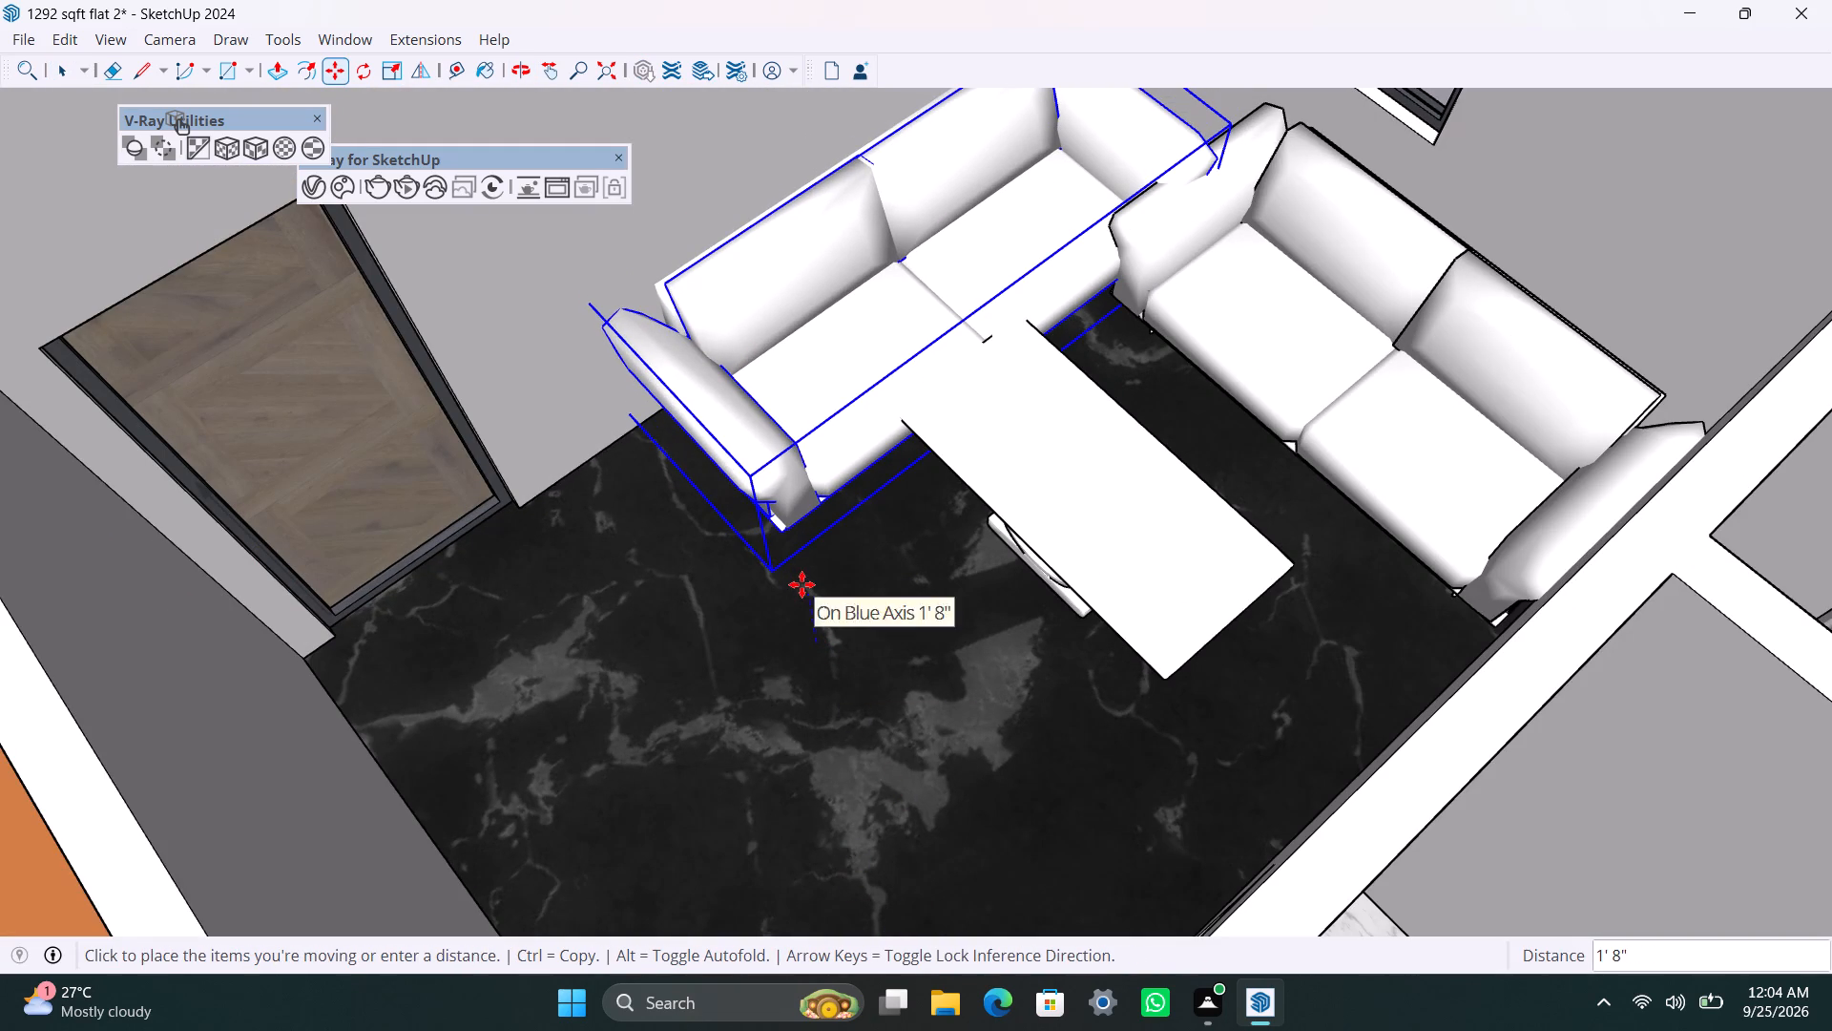
click(801, 584)
key(space)
Scale the duplicate sofa's depth to about 0.83 from its front side, clearing the coffee table.
key(s)
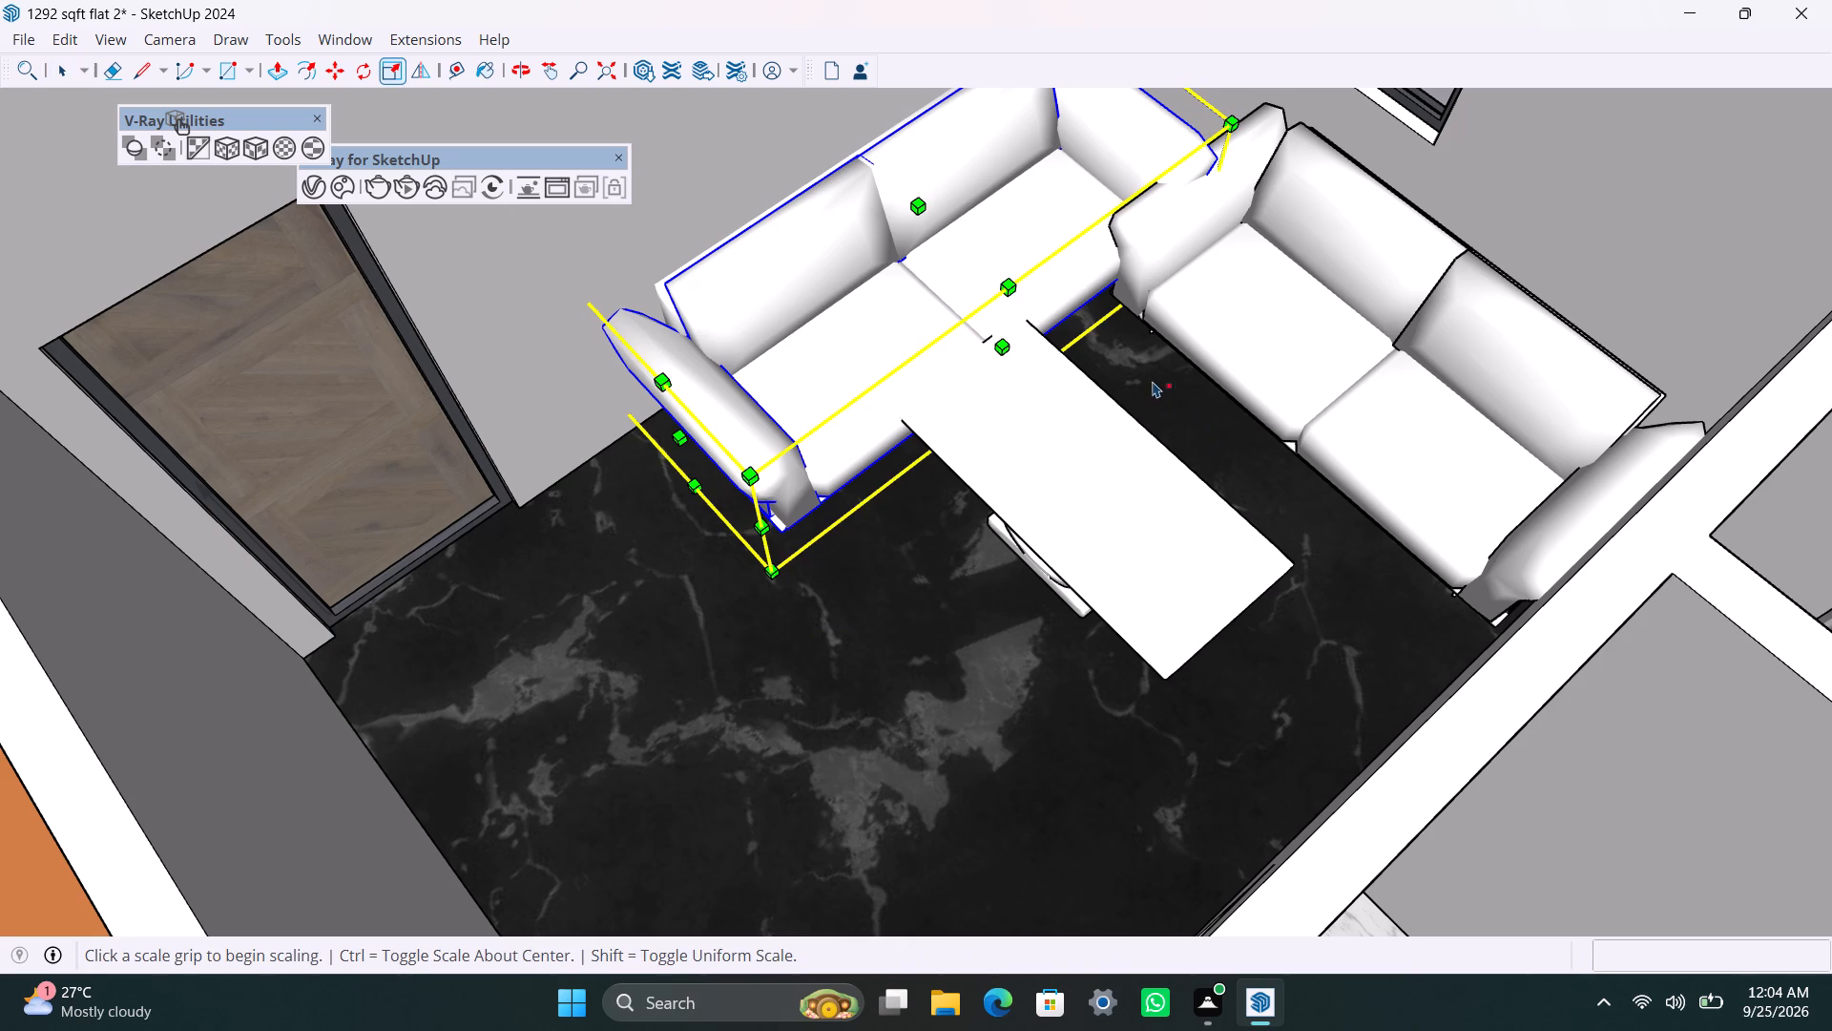
drag(1009, 340, 988, 303)
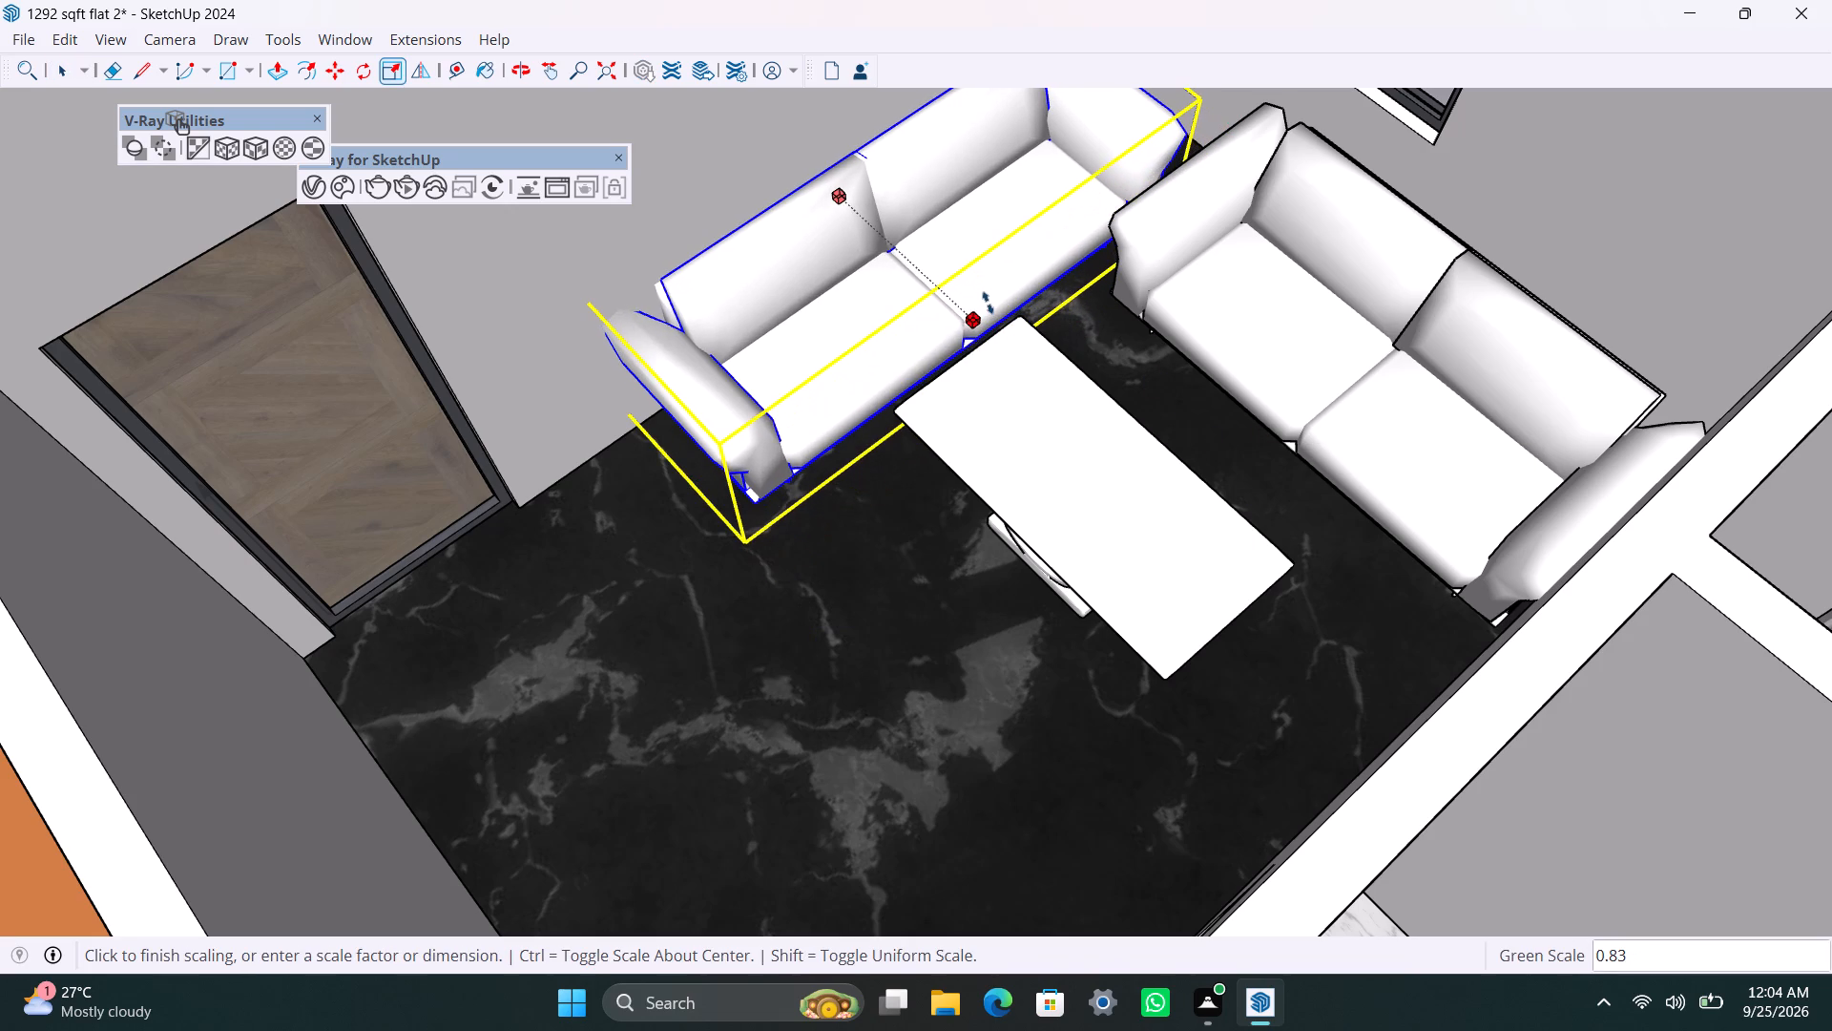
drag(988, 303, 987, 302)
key(space)
Scale down the depth of the sofa below the window from its front side.
click(1247, 368)
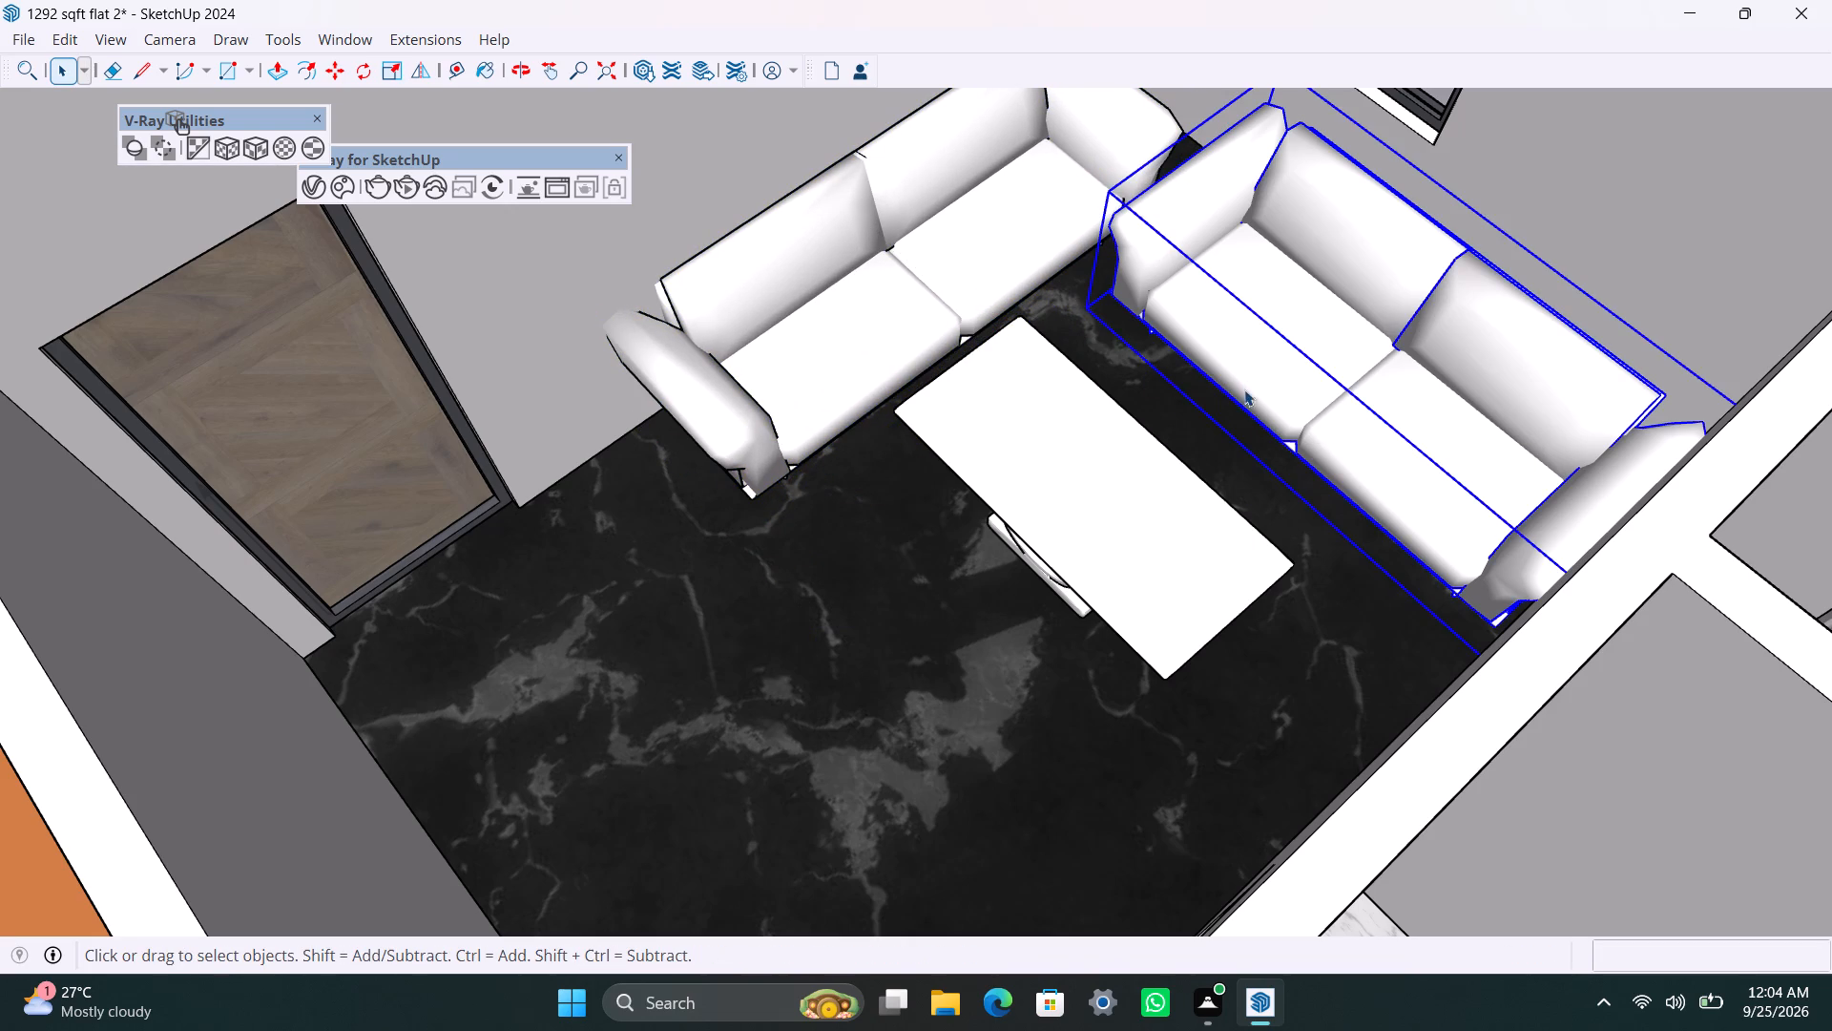
key(s)
drag(1292, 423, 1316, 402)
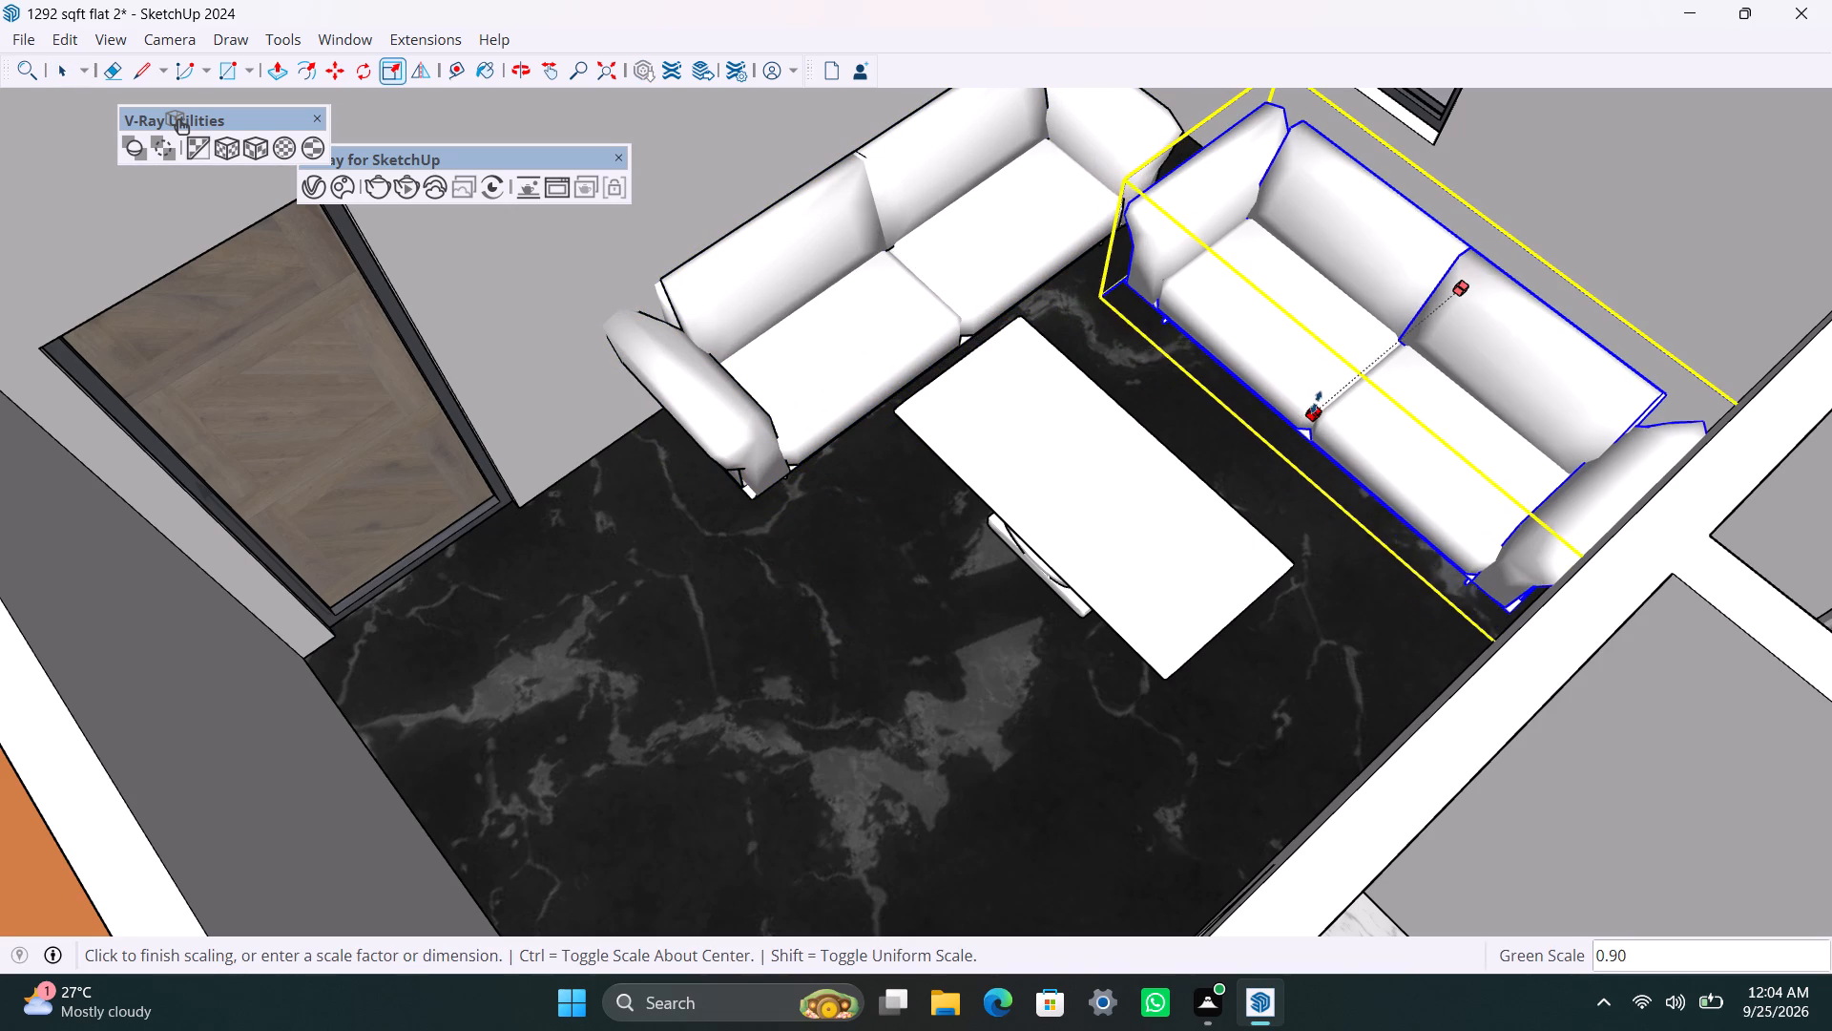
drag(1316, 402, 1326, 390)
key(space)
Move the duplicate sofa about 1' 4" away from the other sofa, toward the door and along the outer wall.
scroll(1113, 332, down, 2)
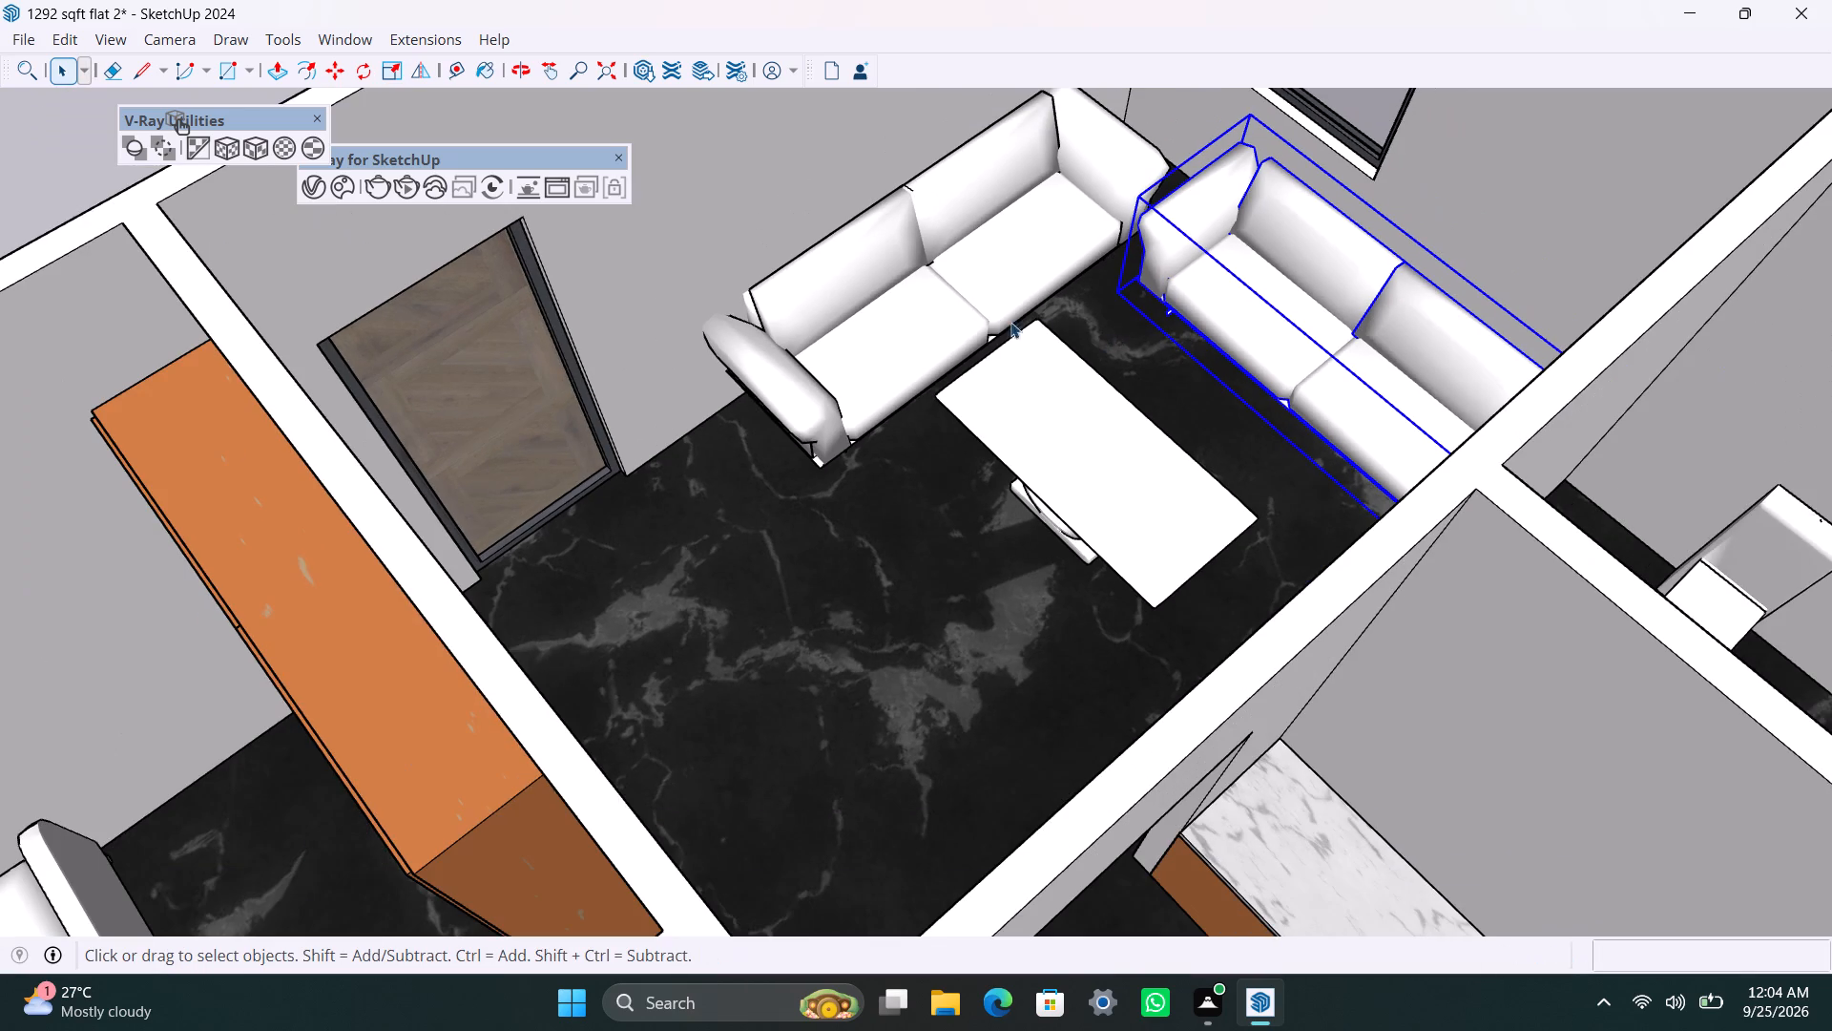
click(825, 394)
key(m)
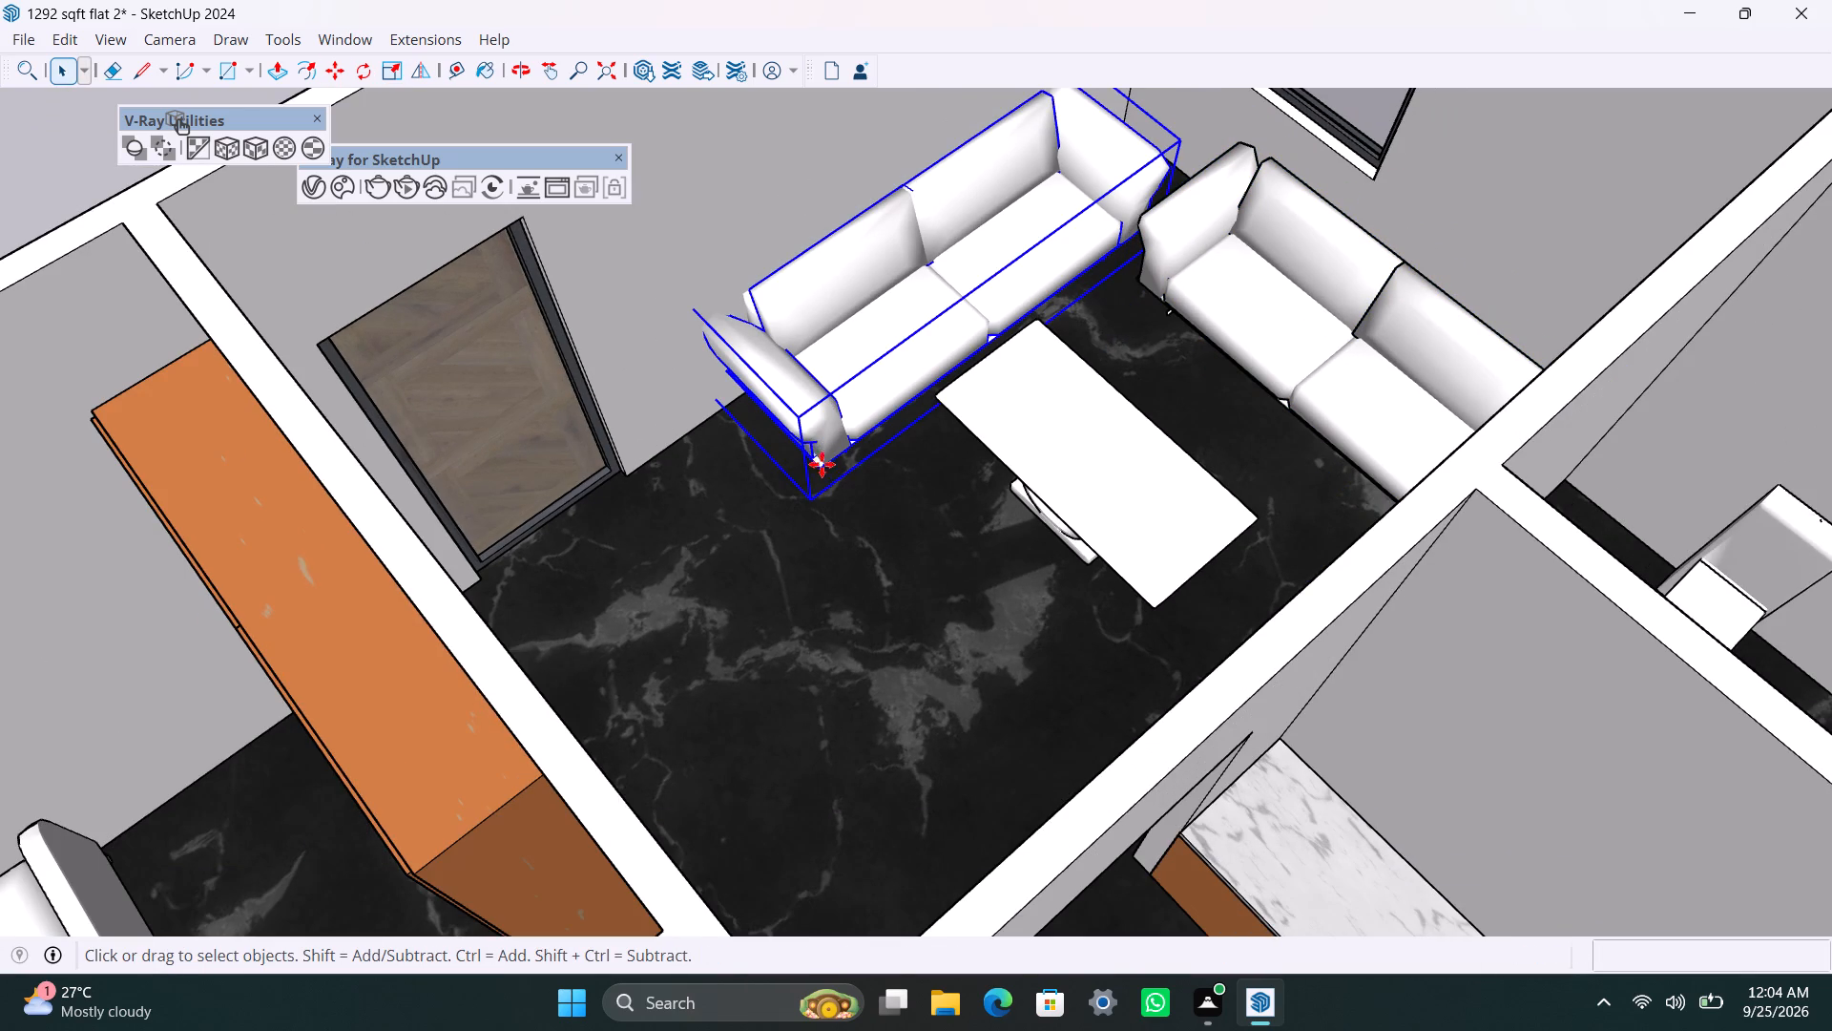
click(810, 501)
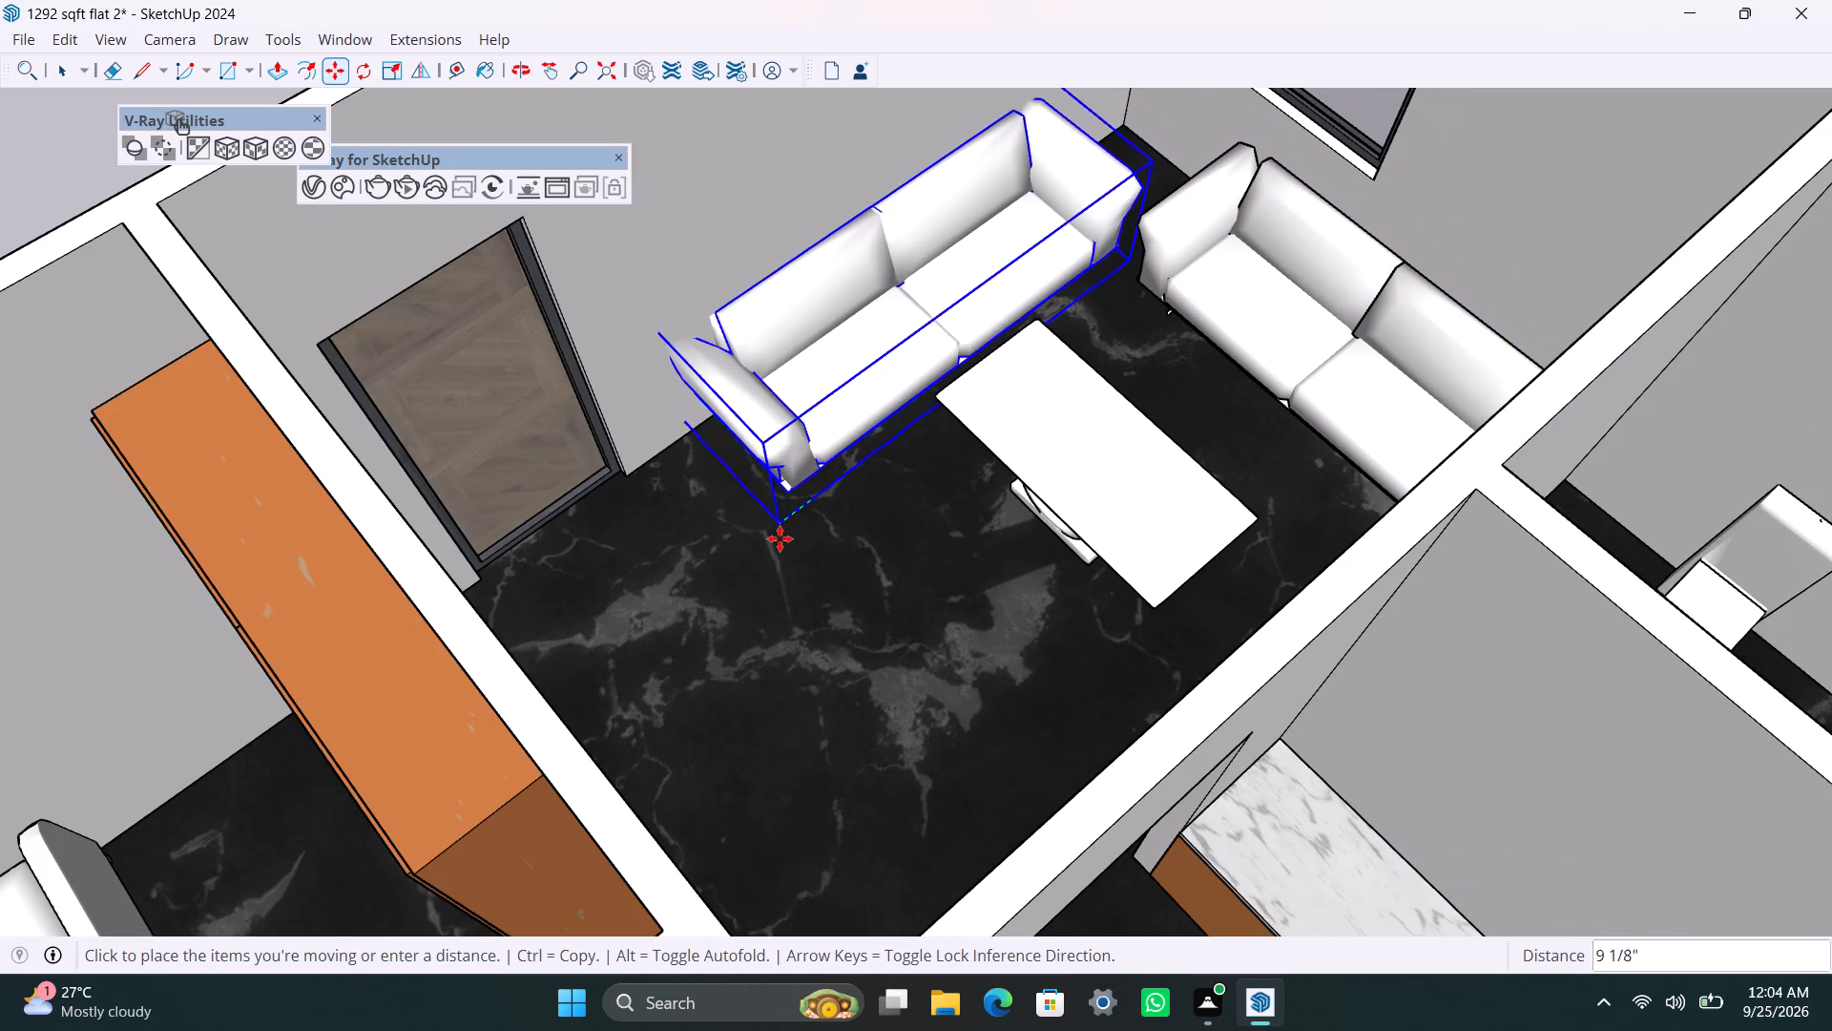
click(775, 569)
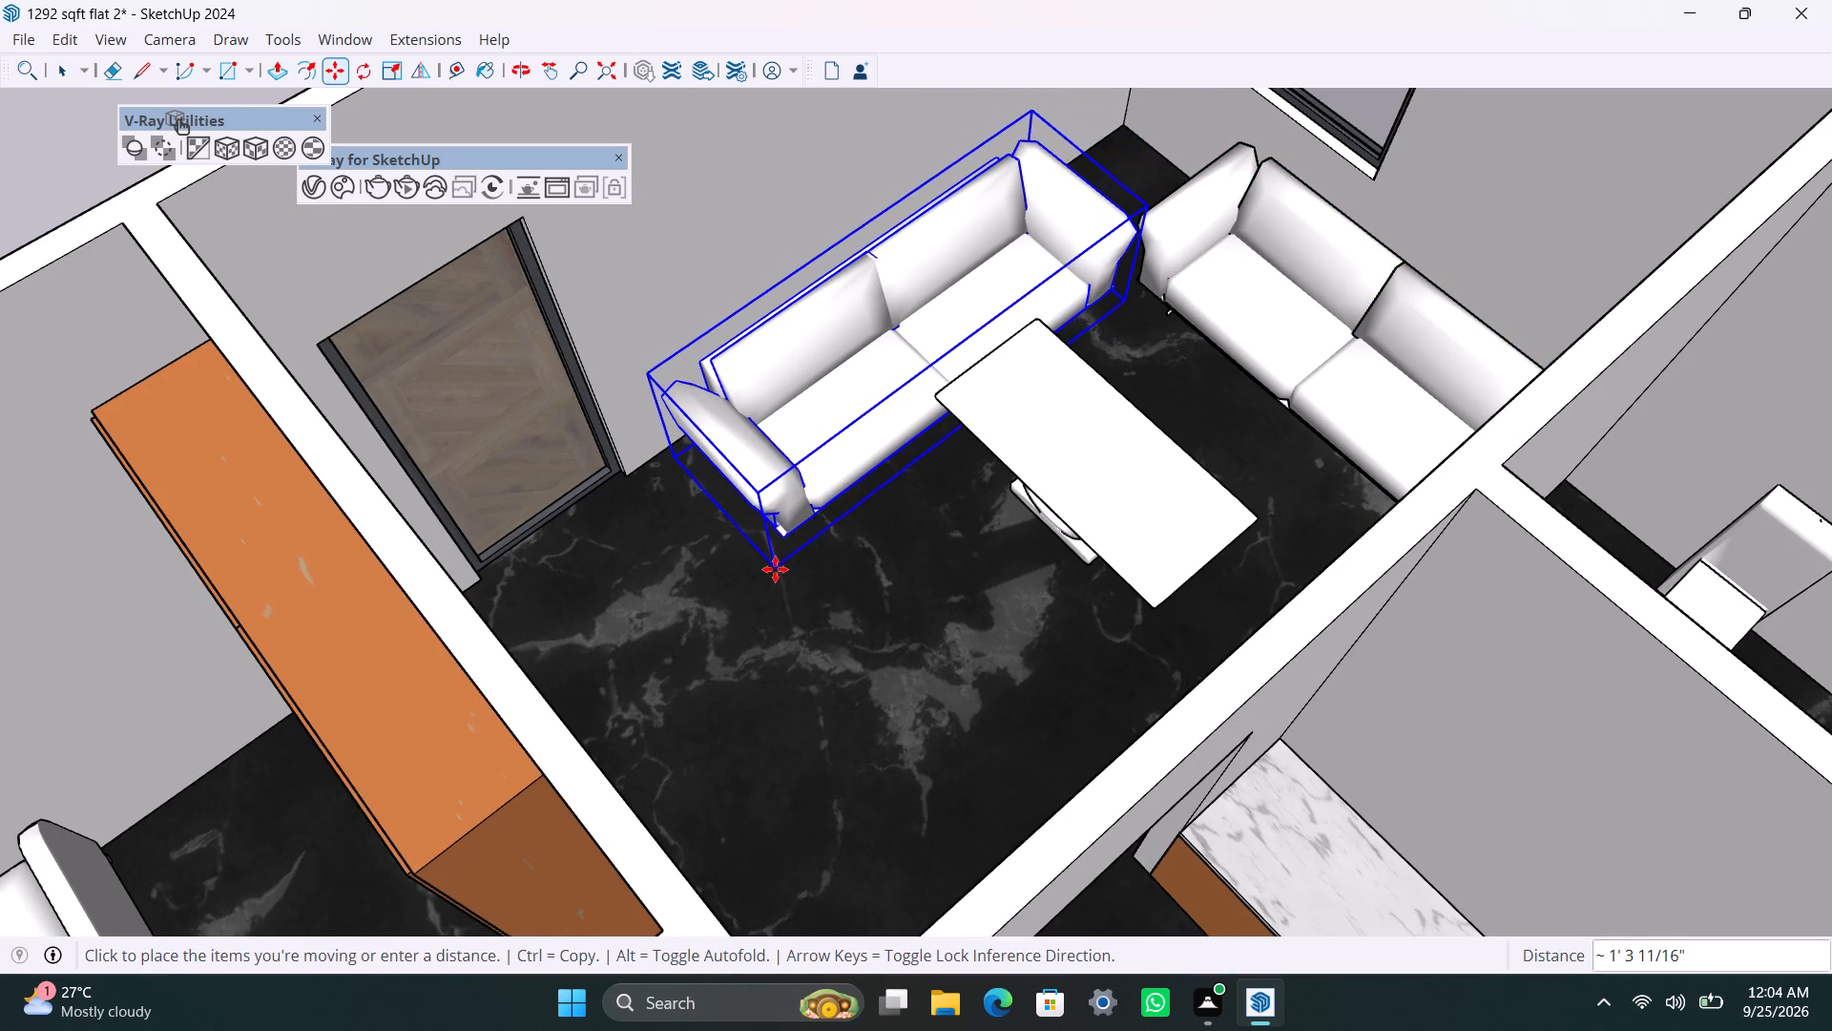
key(space)
Move the sofa below the window slightly toward the duplicate sofa to close the gap at their corner.
scroll(928, 518, down, 3)
shift+middle_drag(883, 600, 835, 777)
scroll(950, 572, up, 2)
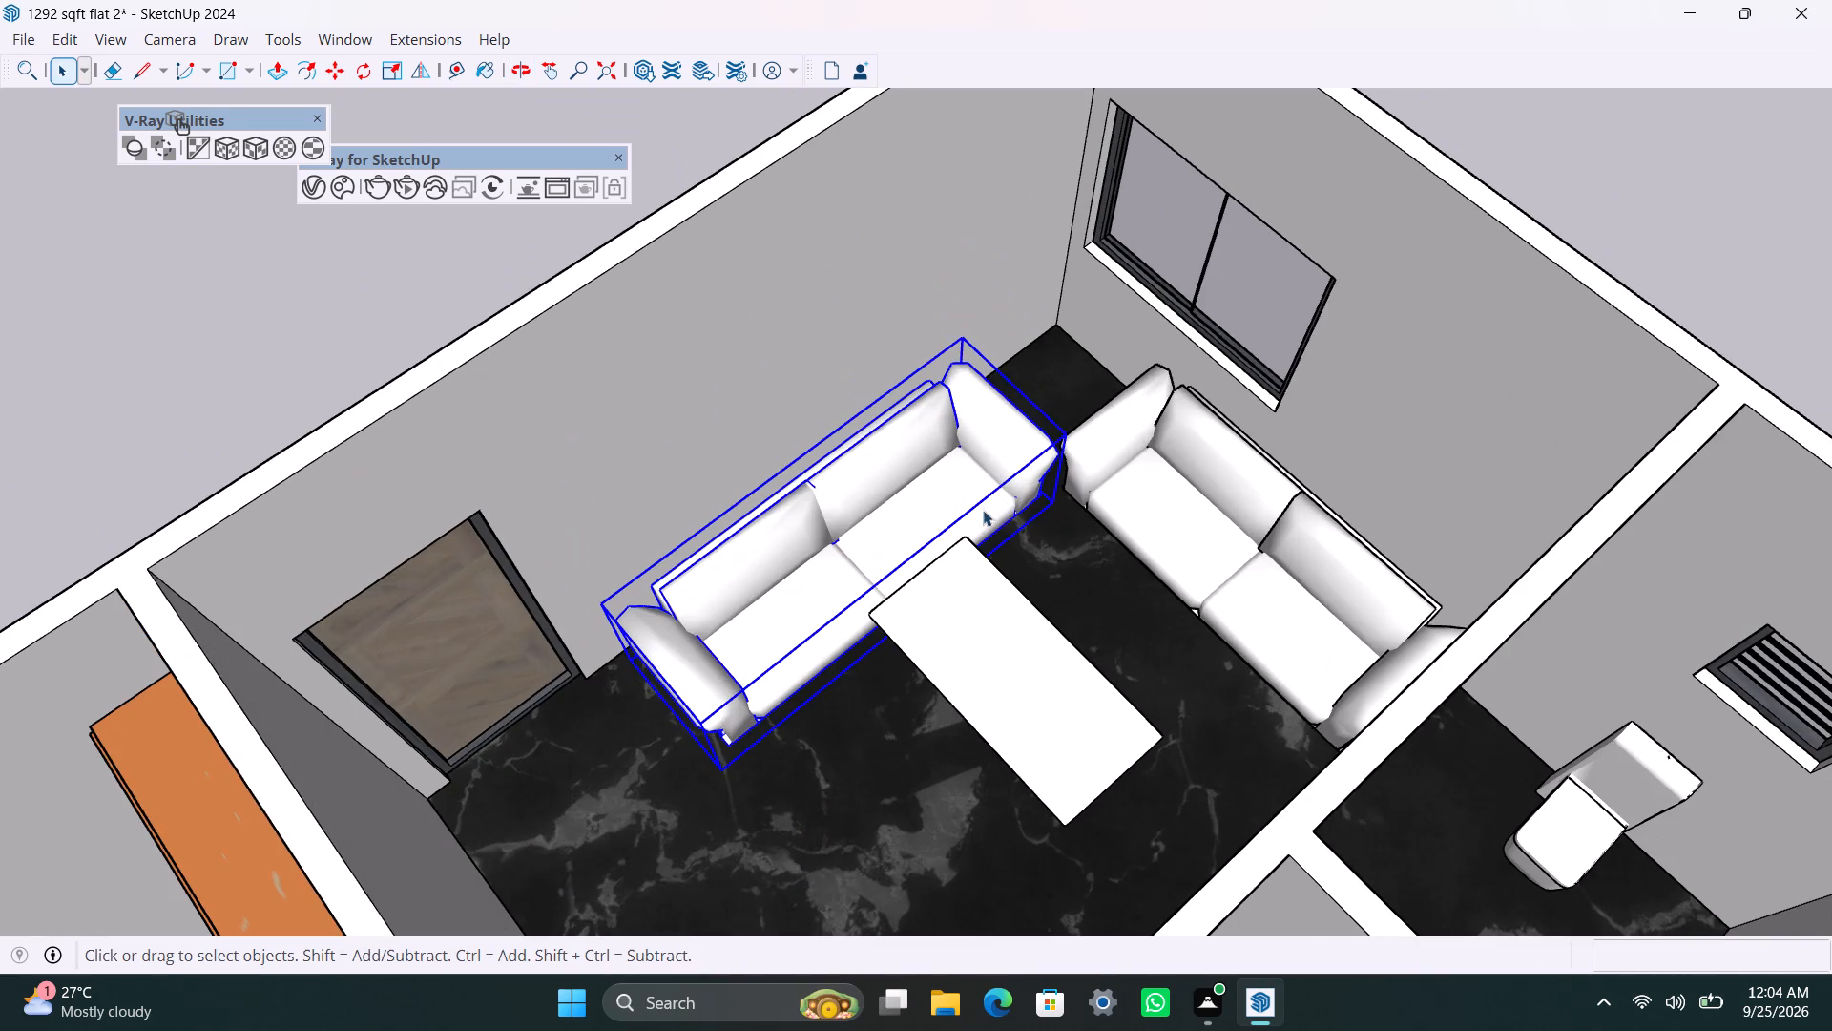
click(1110, 441)
scroll(1107, 502, up, 1)
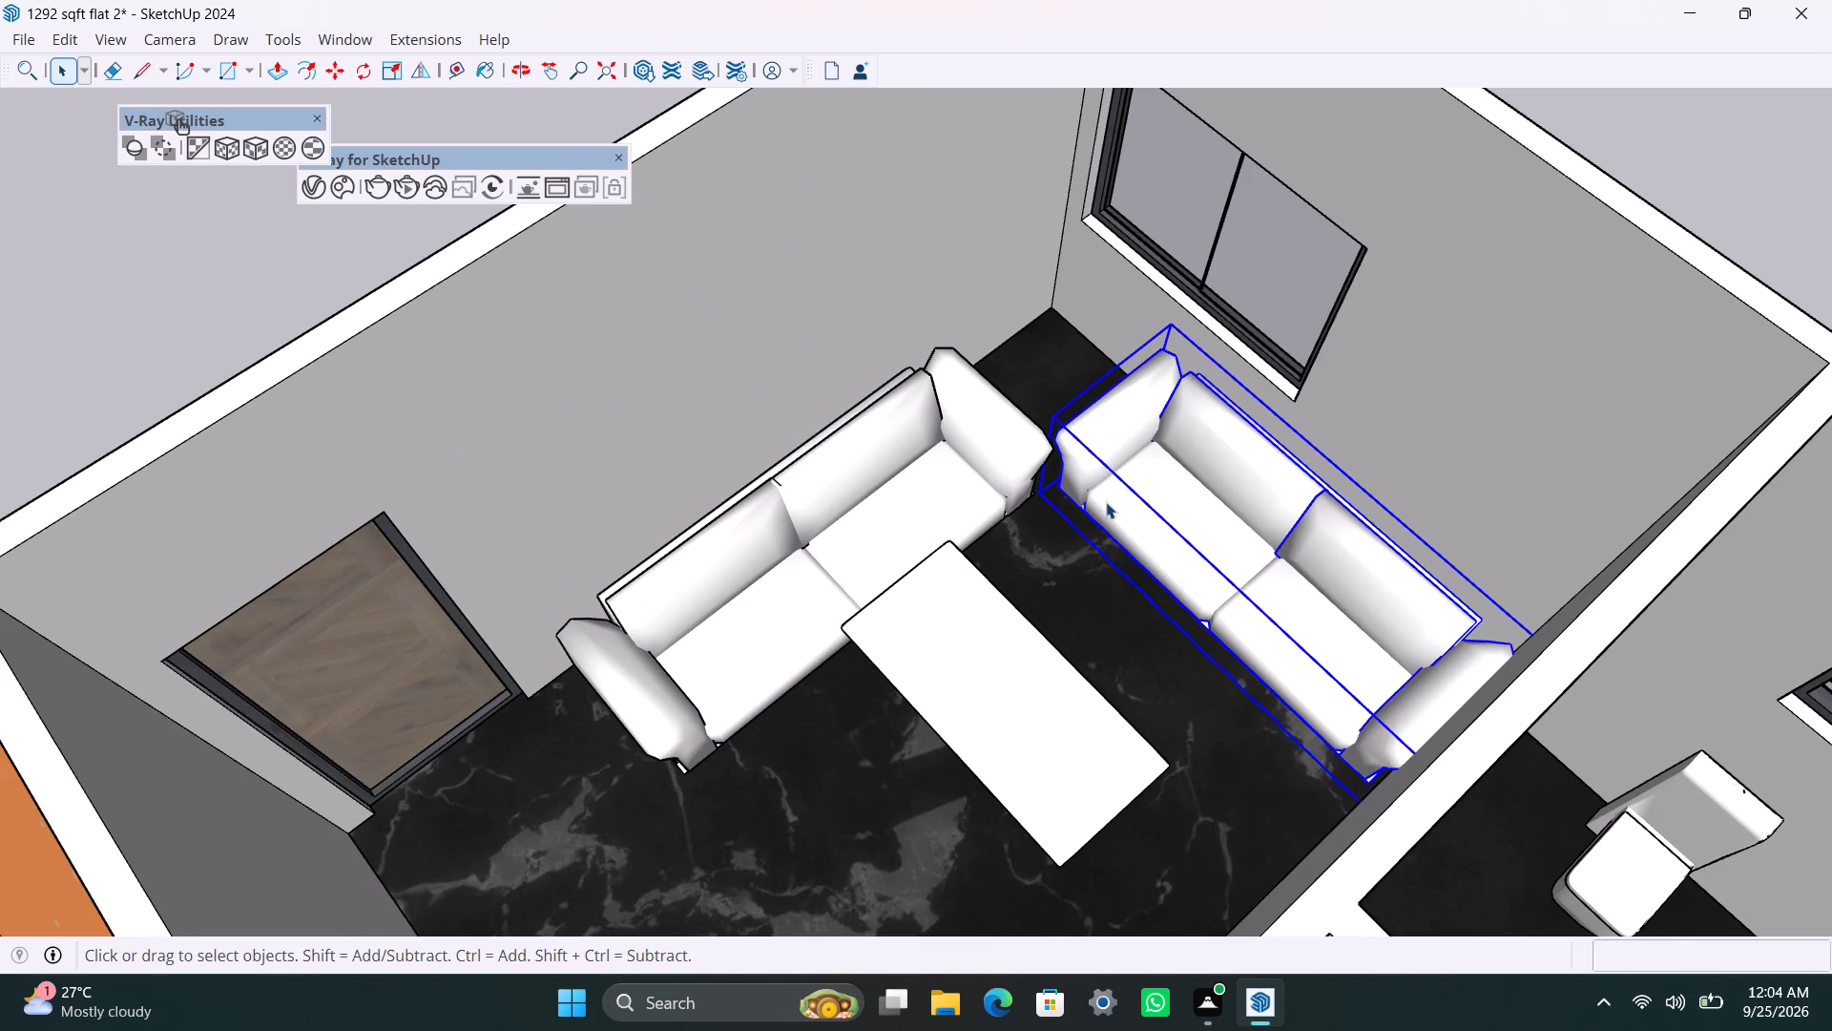
key(m)
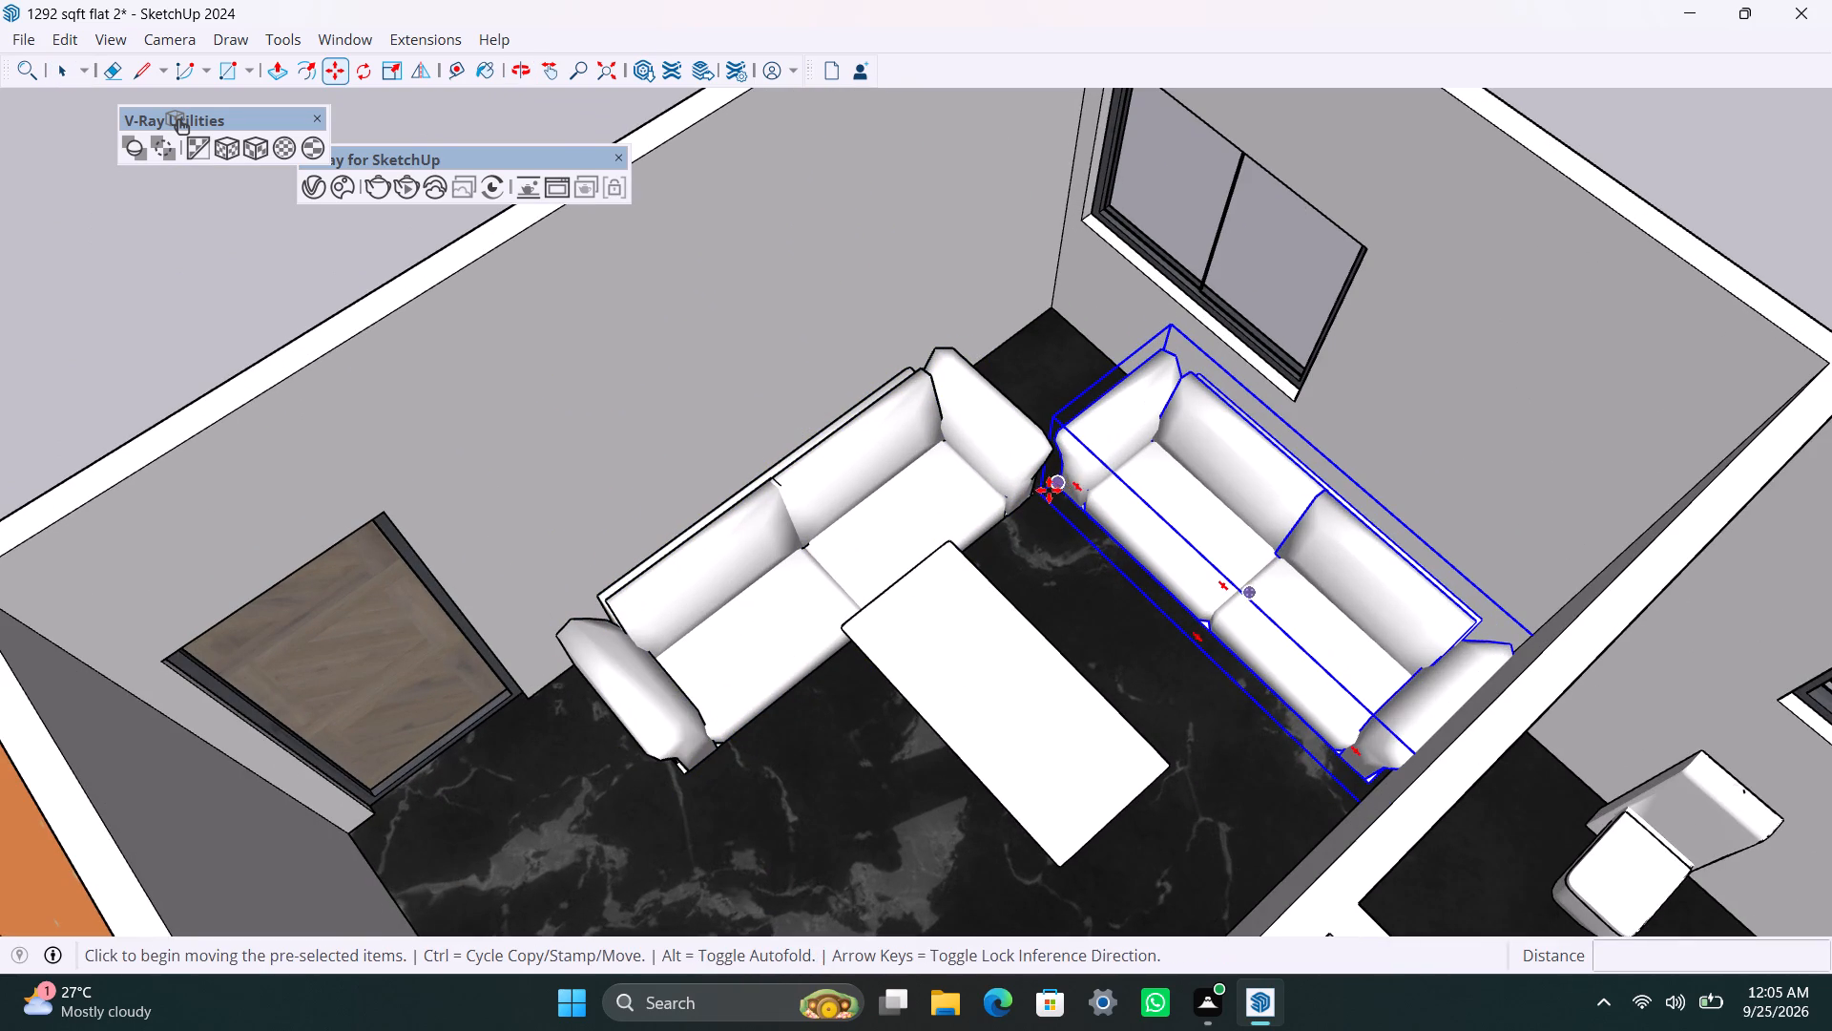
click(1049, 490)
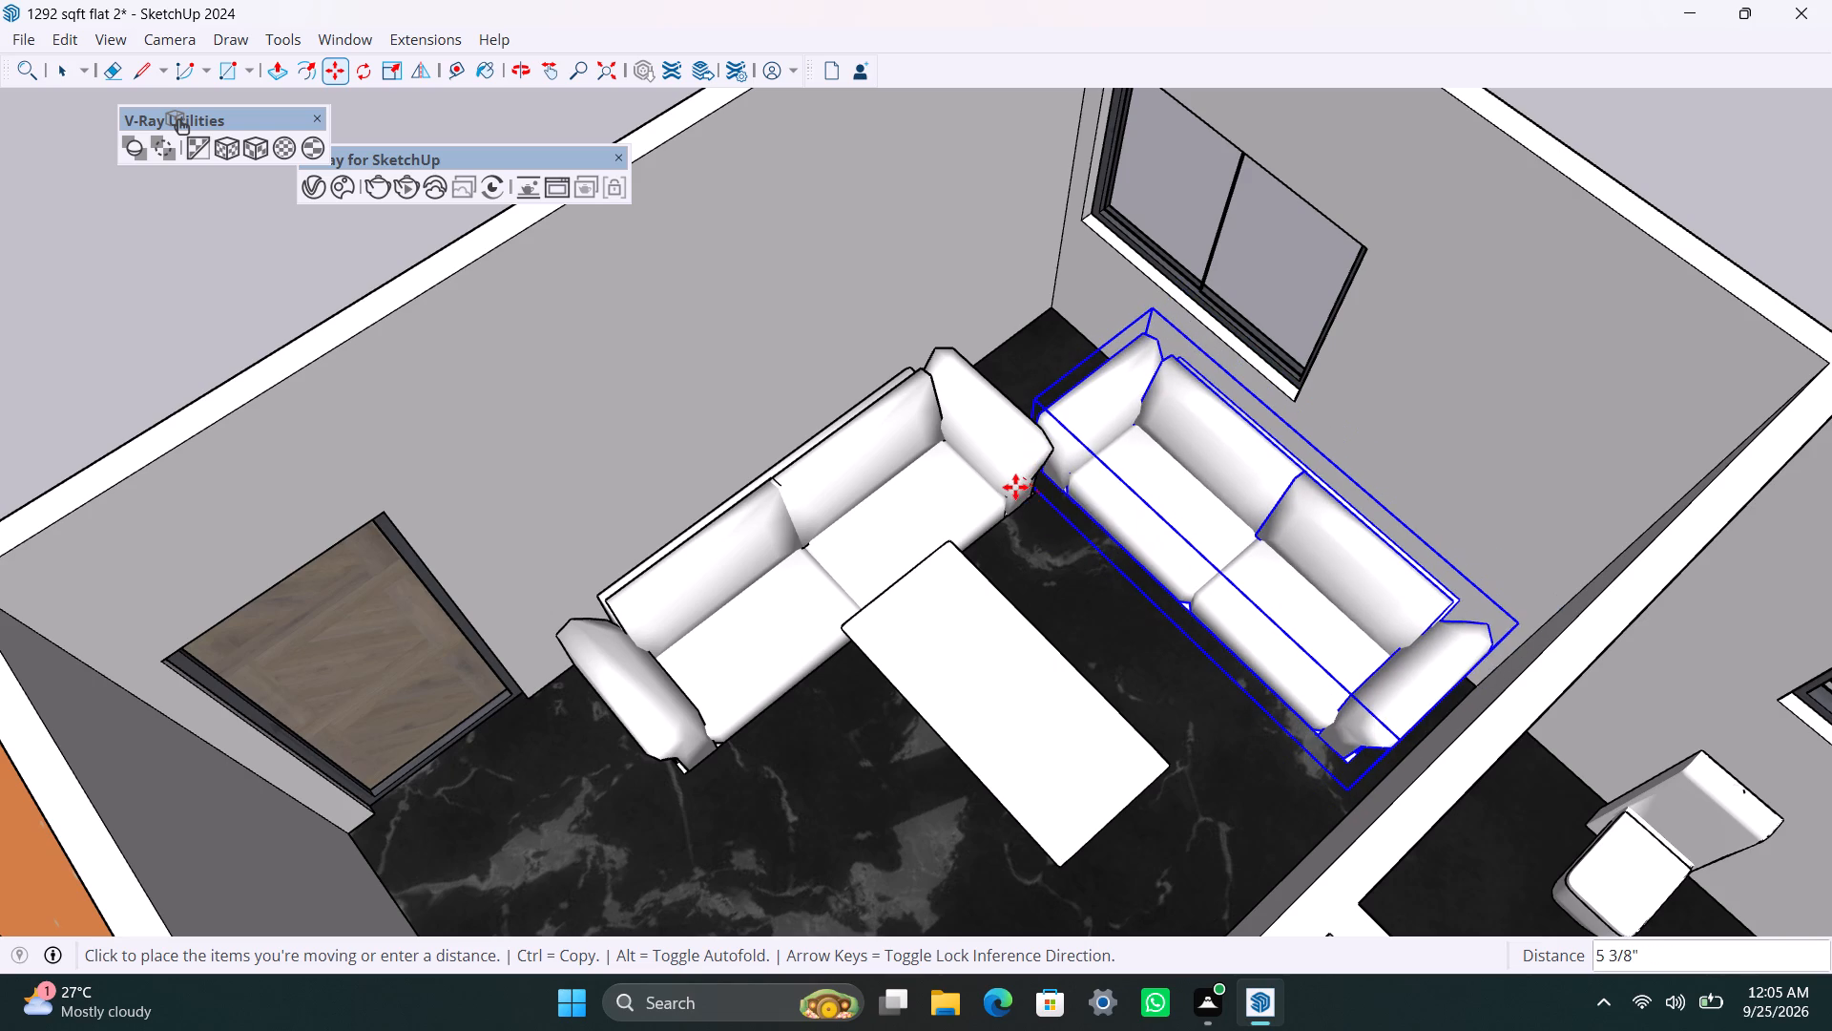
click(1015, 493)
key(space)
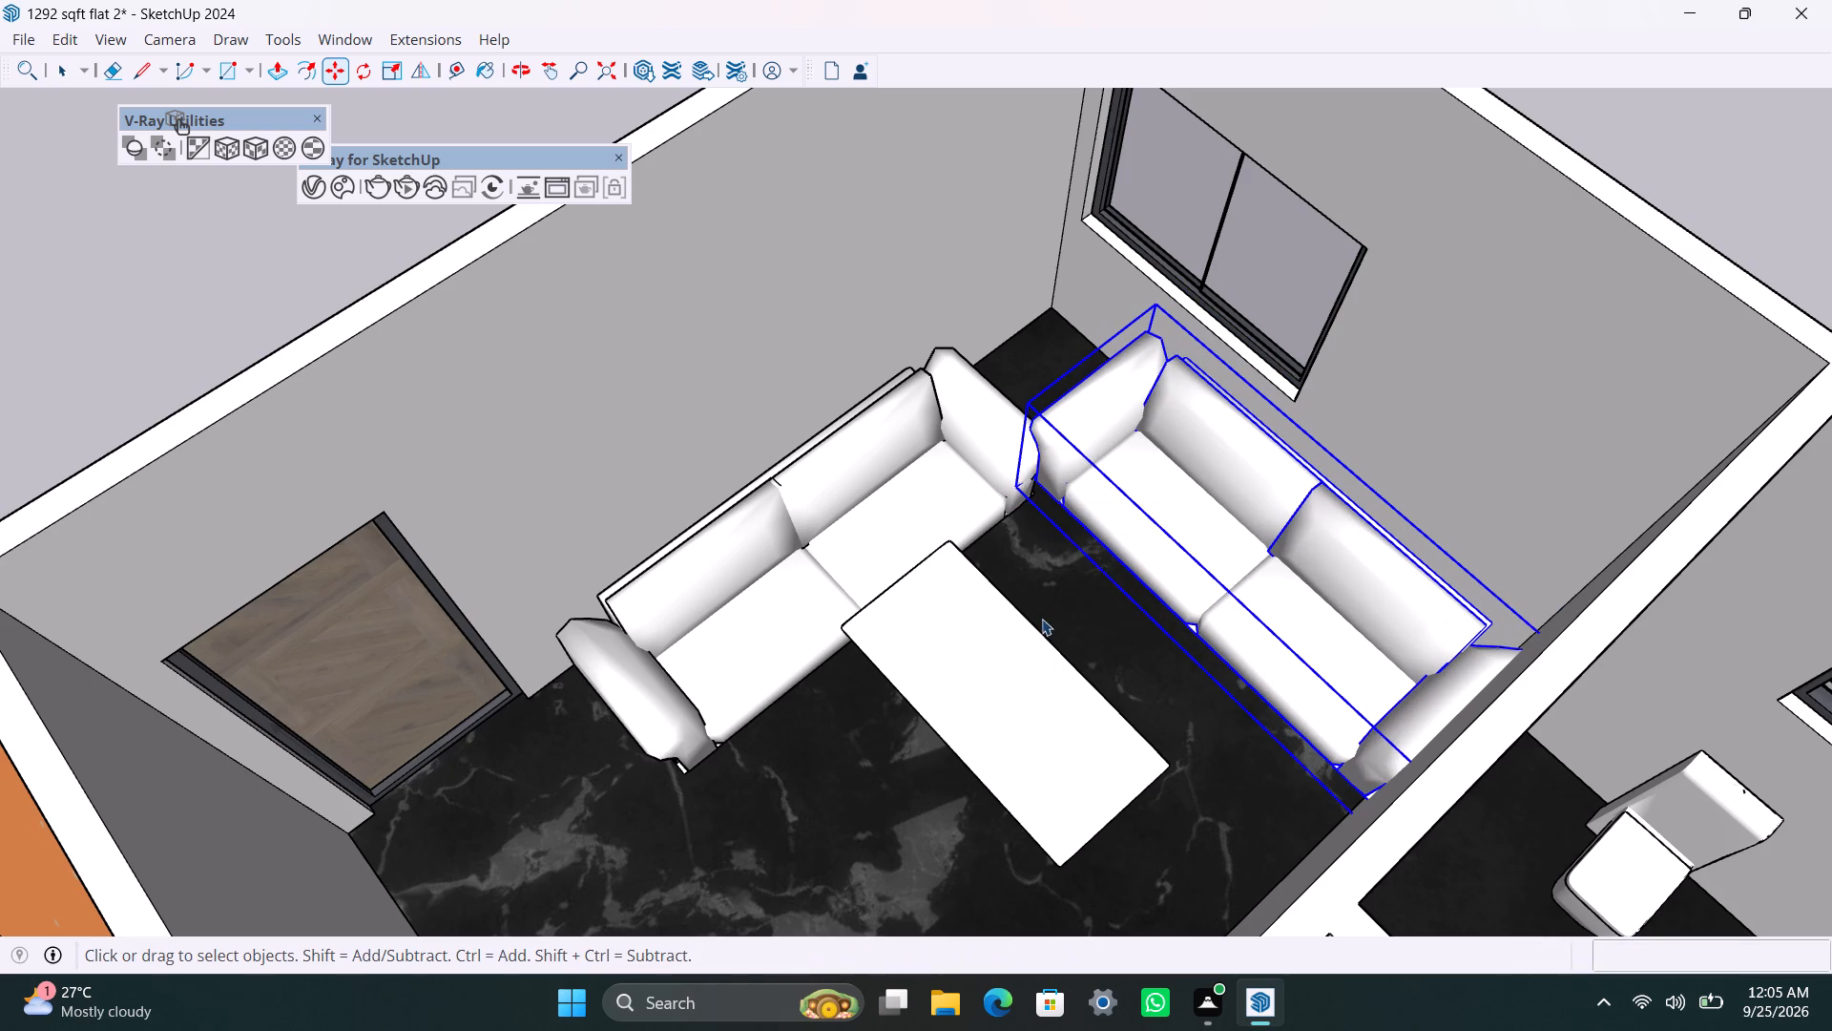
Rotate the coffee table 90 degrees horizontally about its corner nearest the inner wall.
scroll(1042, 614, down, 6)
key(space)
click(1024, 670)
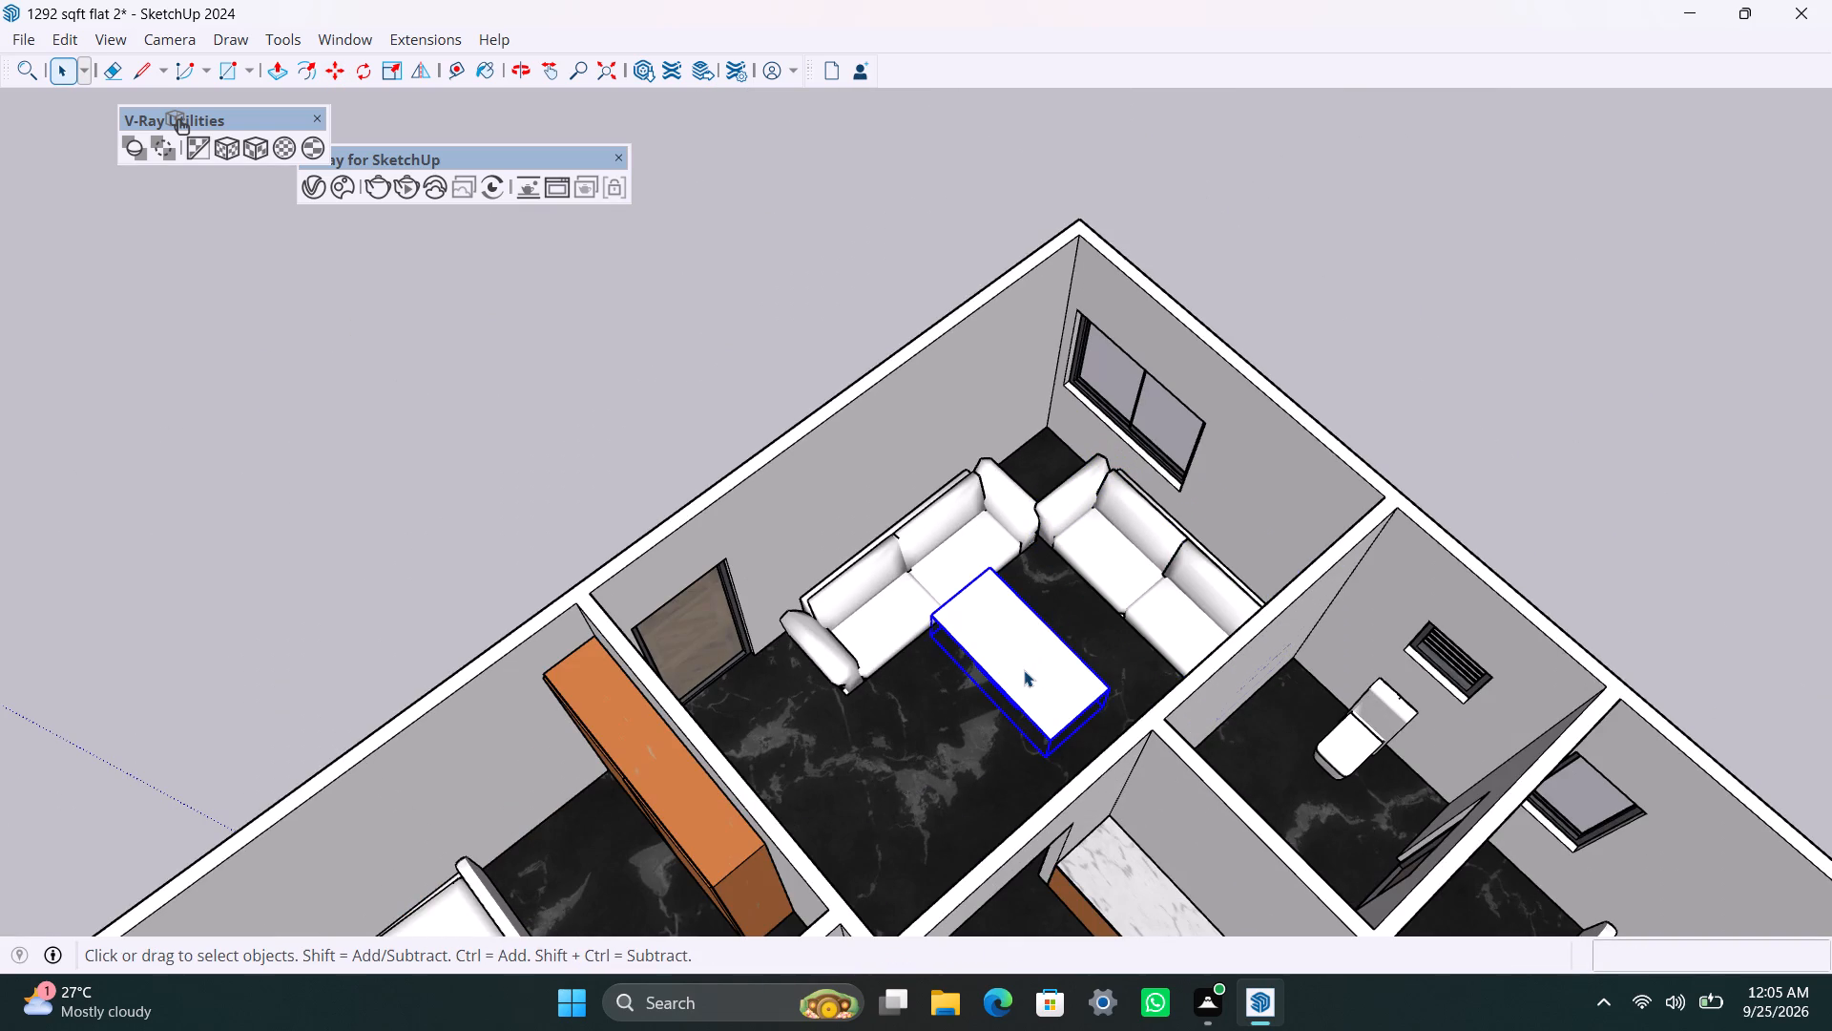
key(m)
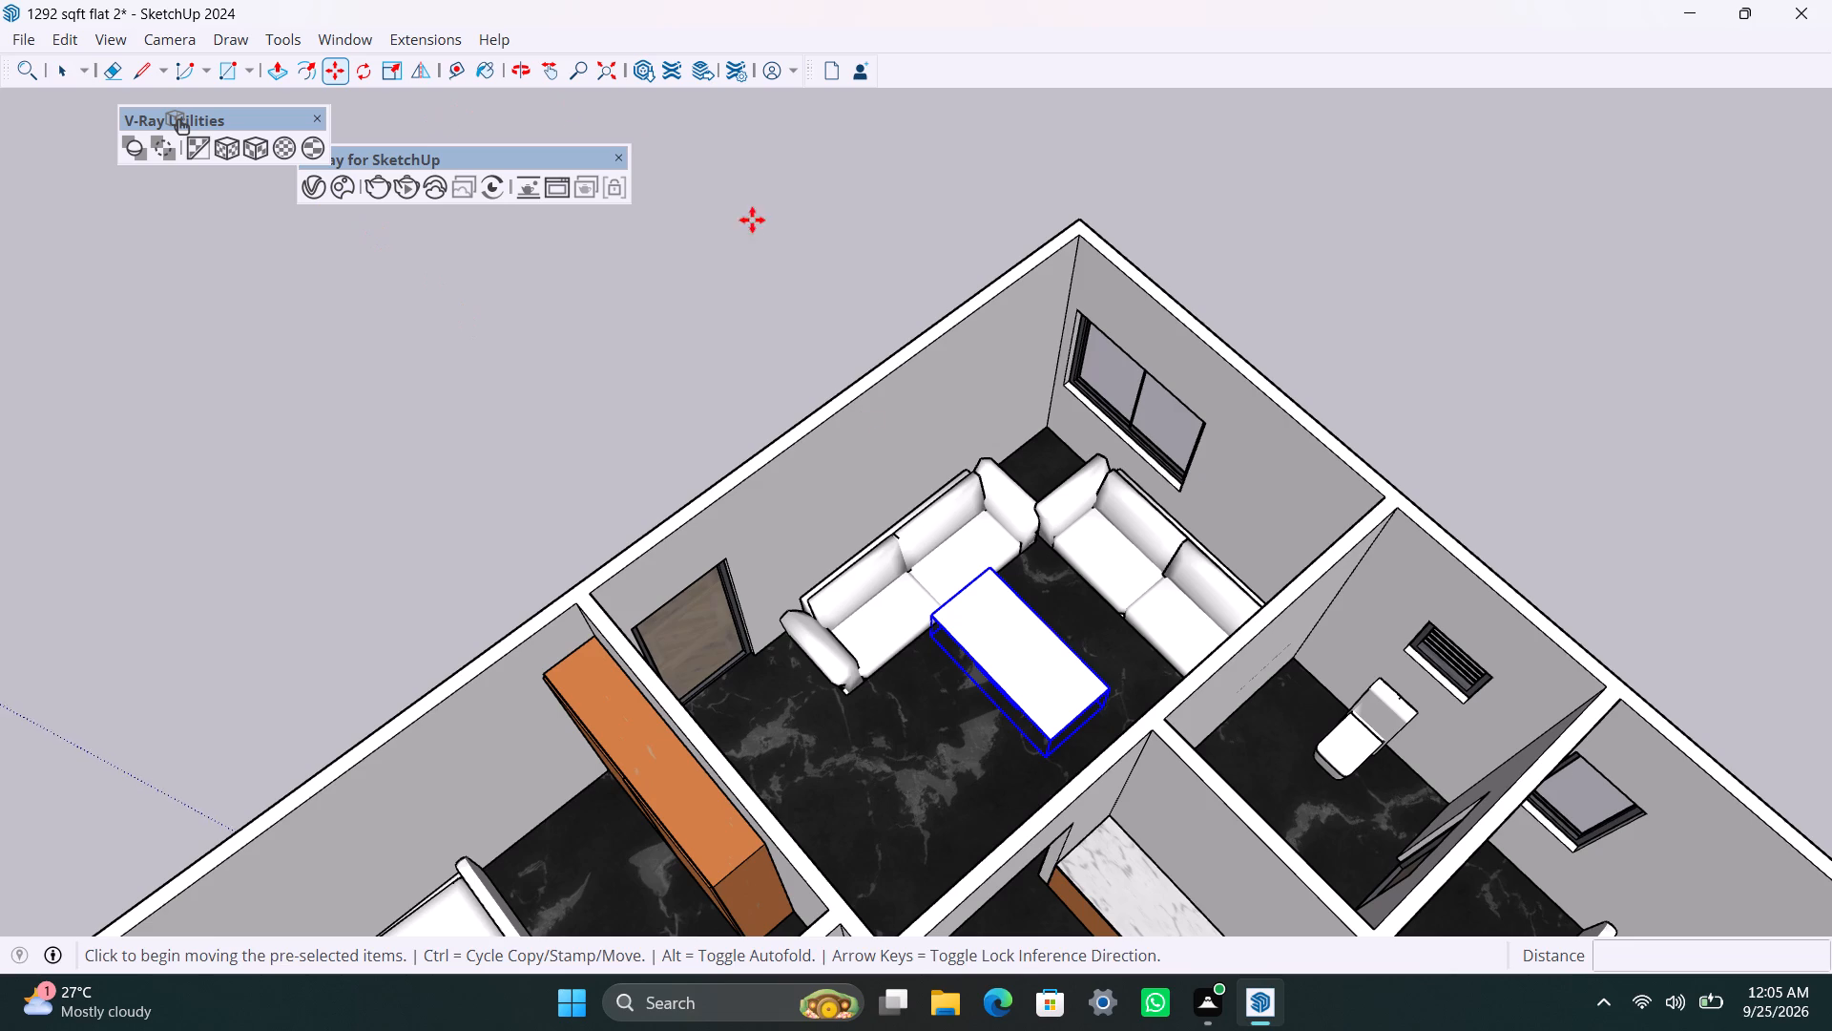
key(space)
click(355, 77)
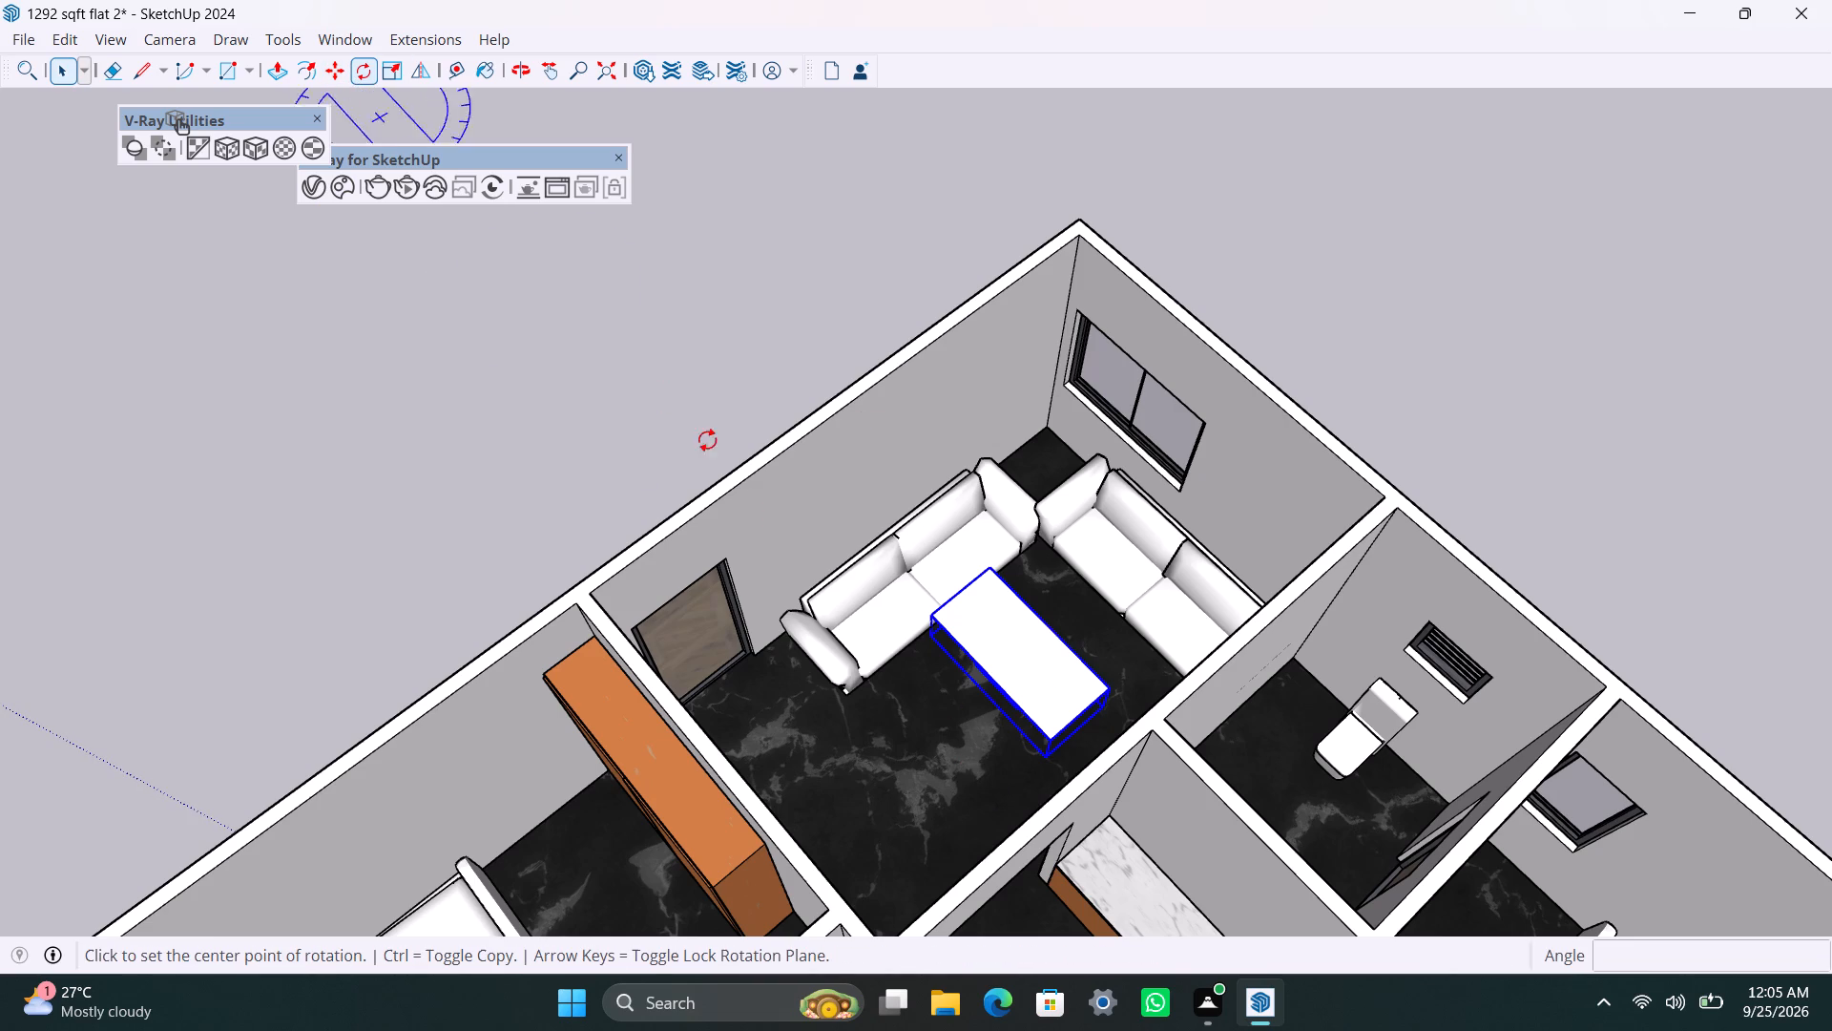
key(Up)
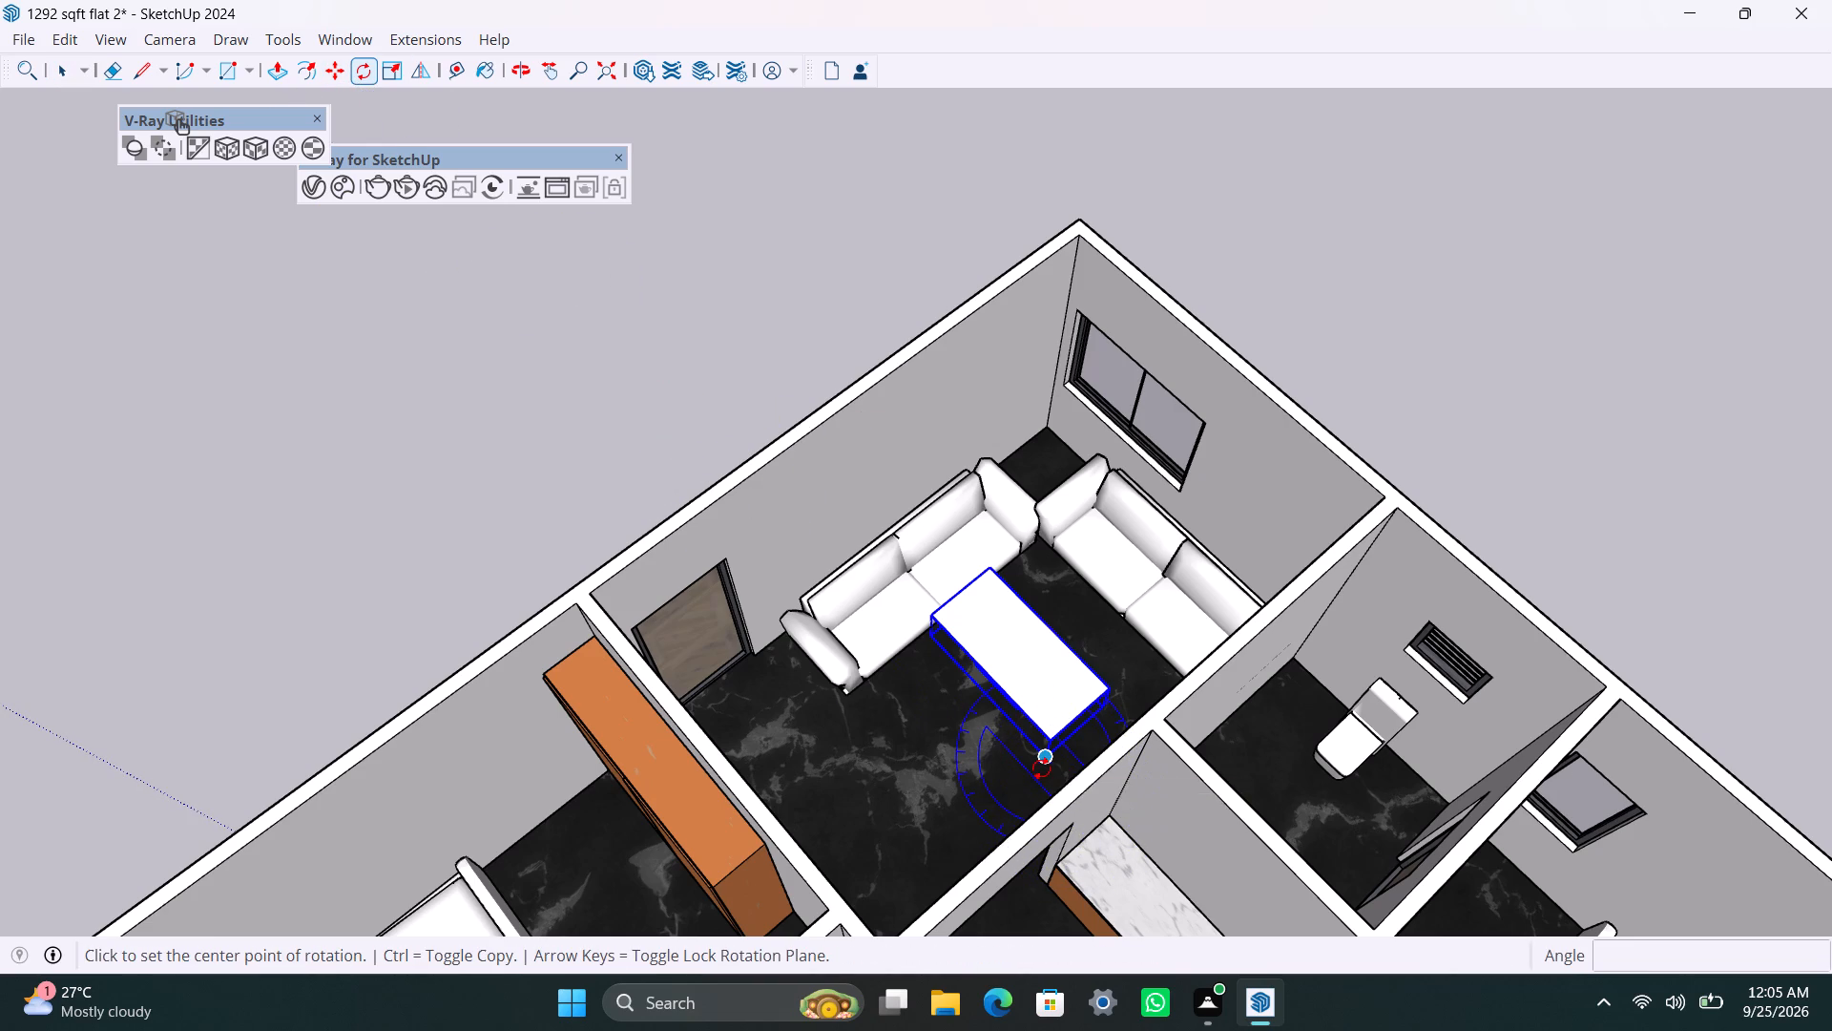
click(1041, 768)
click(1110, 713)
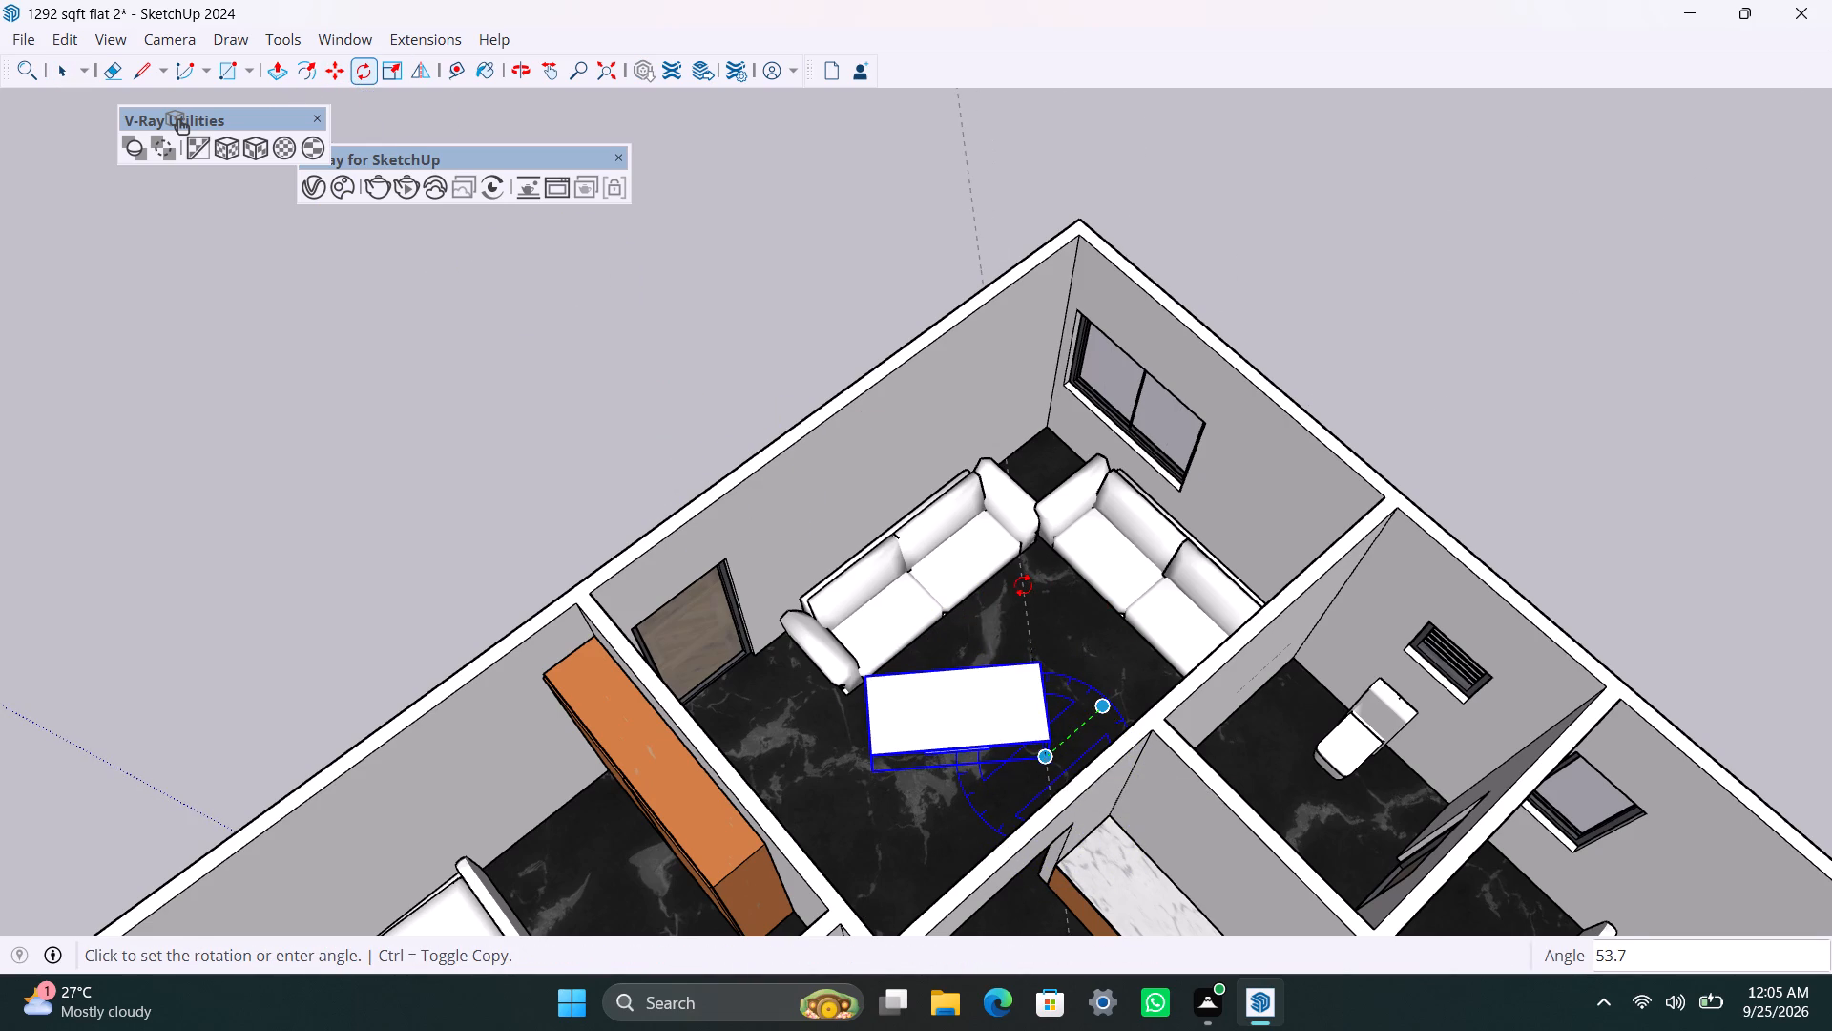
text(90)
key(Return)
key(space)
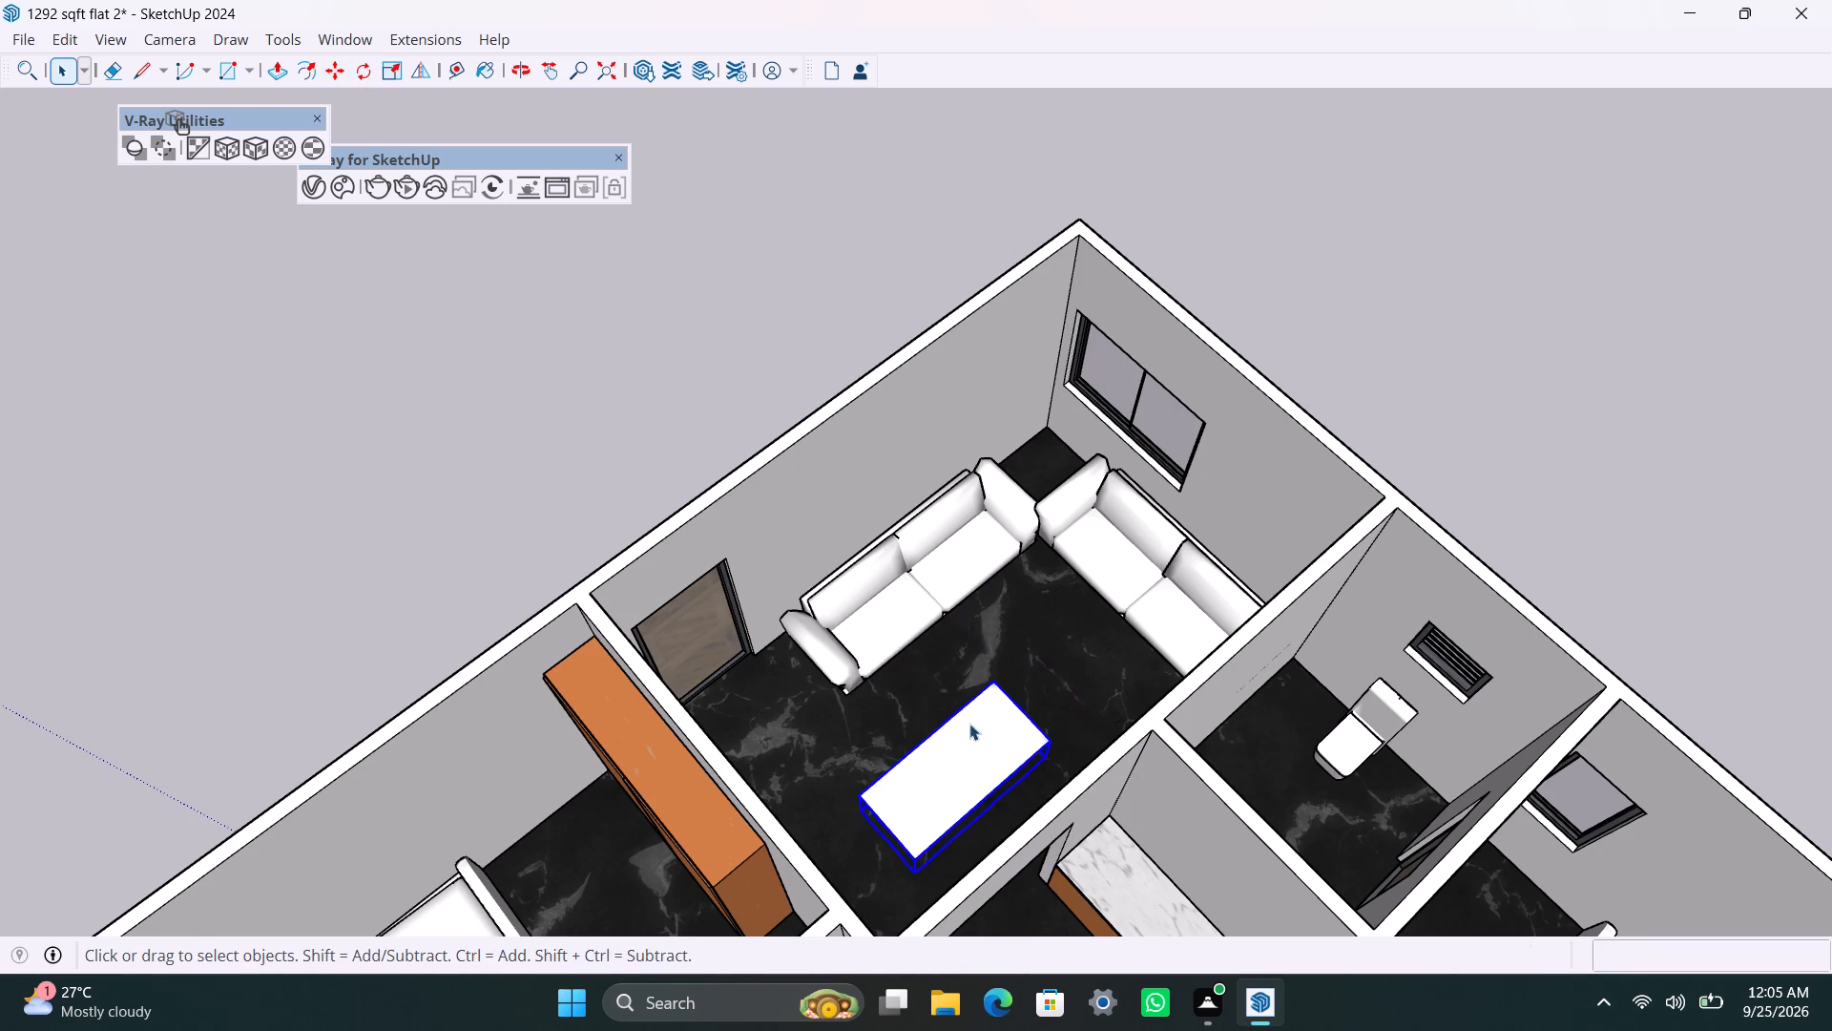
Move the coffee table about 2' 9 3/4" toward the corner of the two sofas, keeping it parallel to the door-side sofa.
key(m)
click(956, 755)
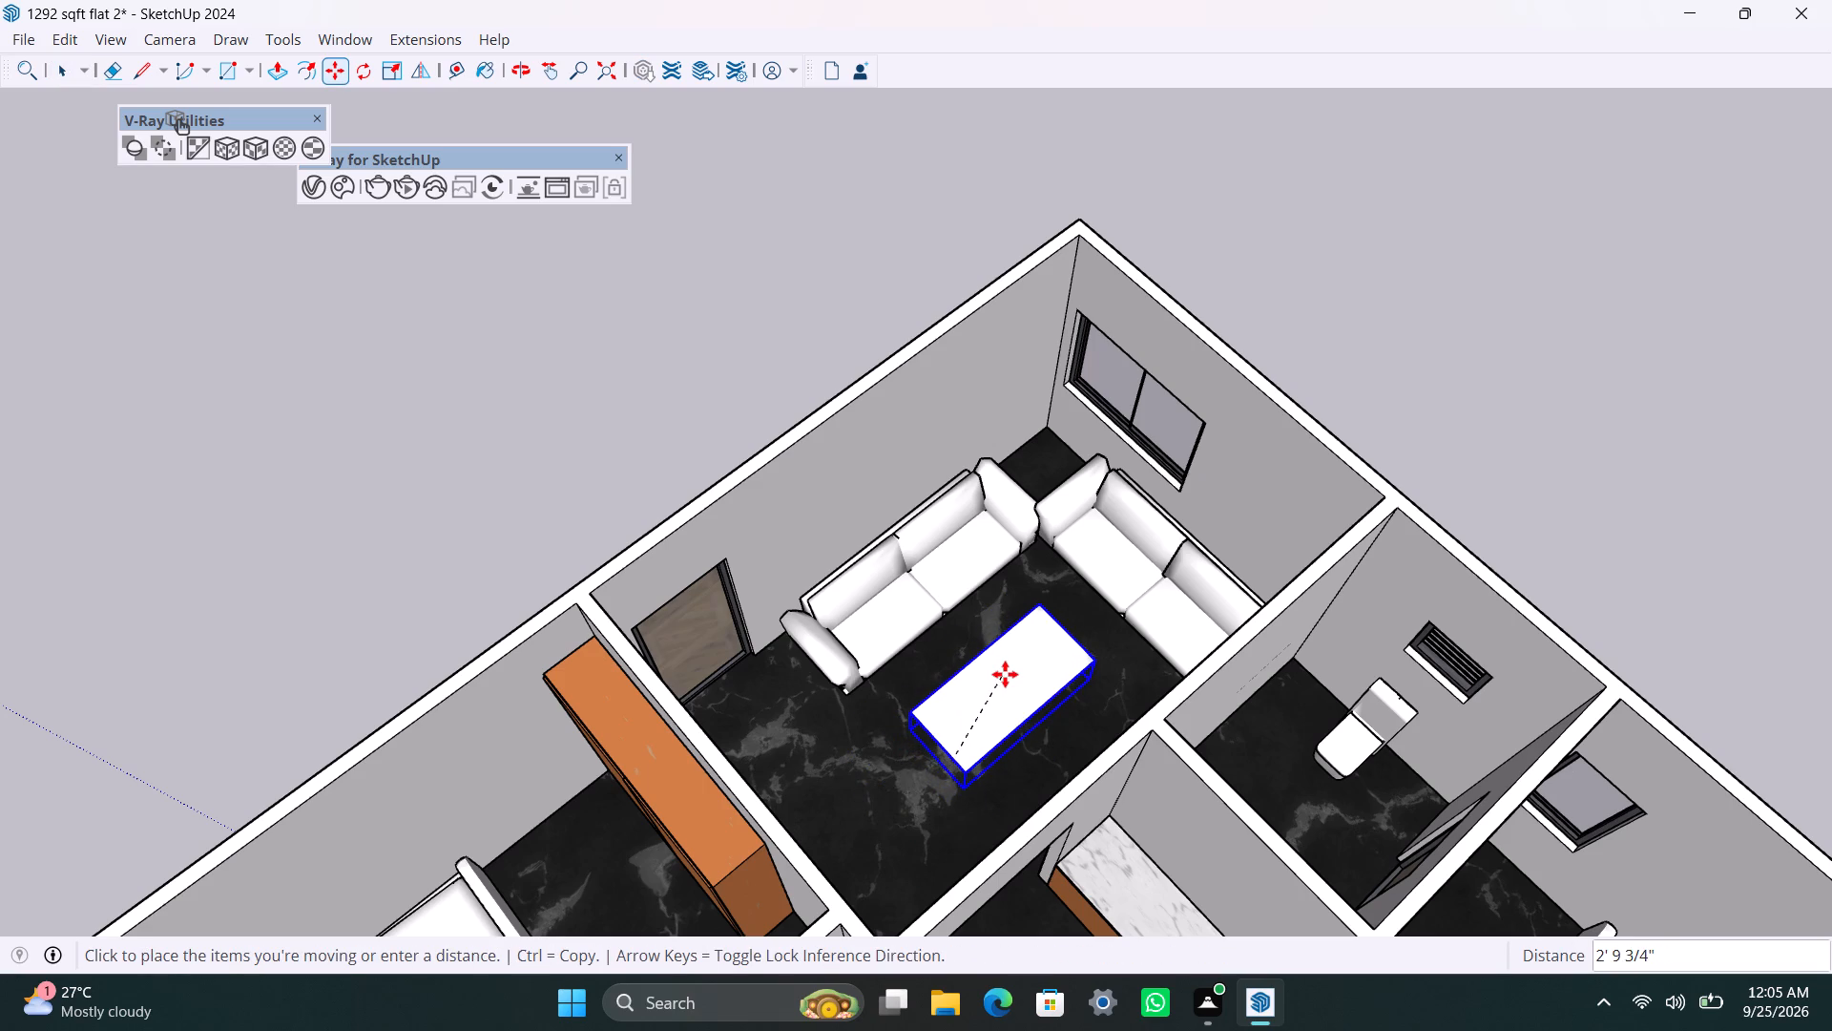
click(1005, 674)
key(space)
click(1547, 434)
Check the living room arrangement from above and save the model.
scroll(1246, 551, down, 3)
shift+middle_drag(1005, 619, 1016, 540)
scroll(1010, 543, up, 3)
middle_drag(1003, 552, 1453, 628)
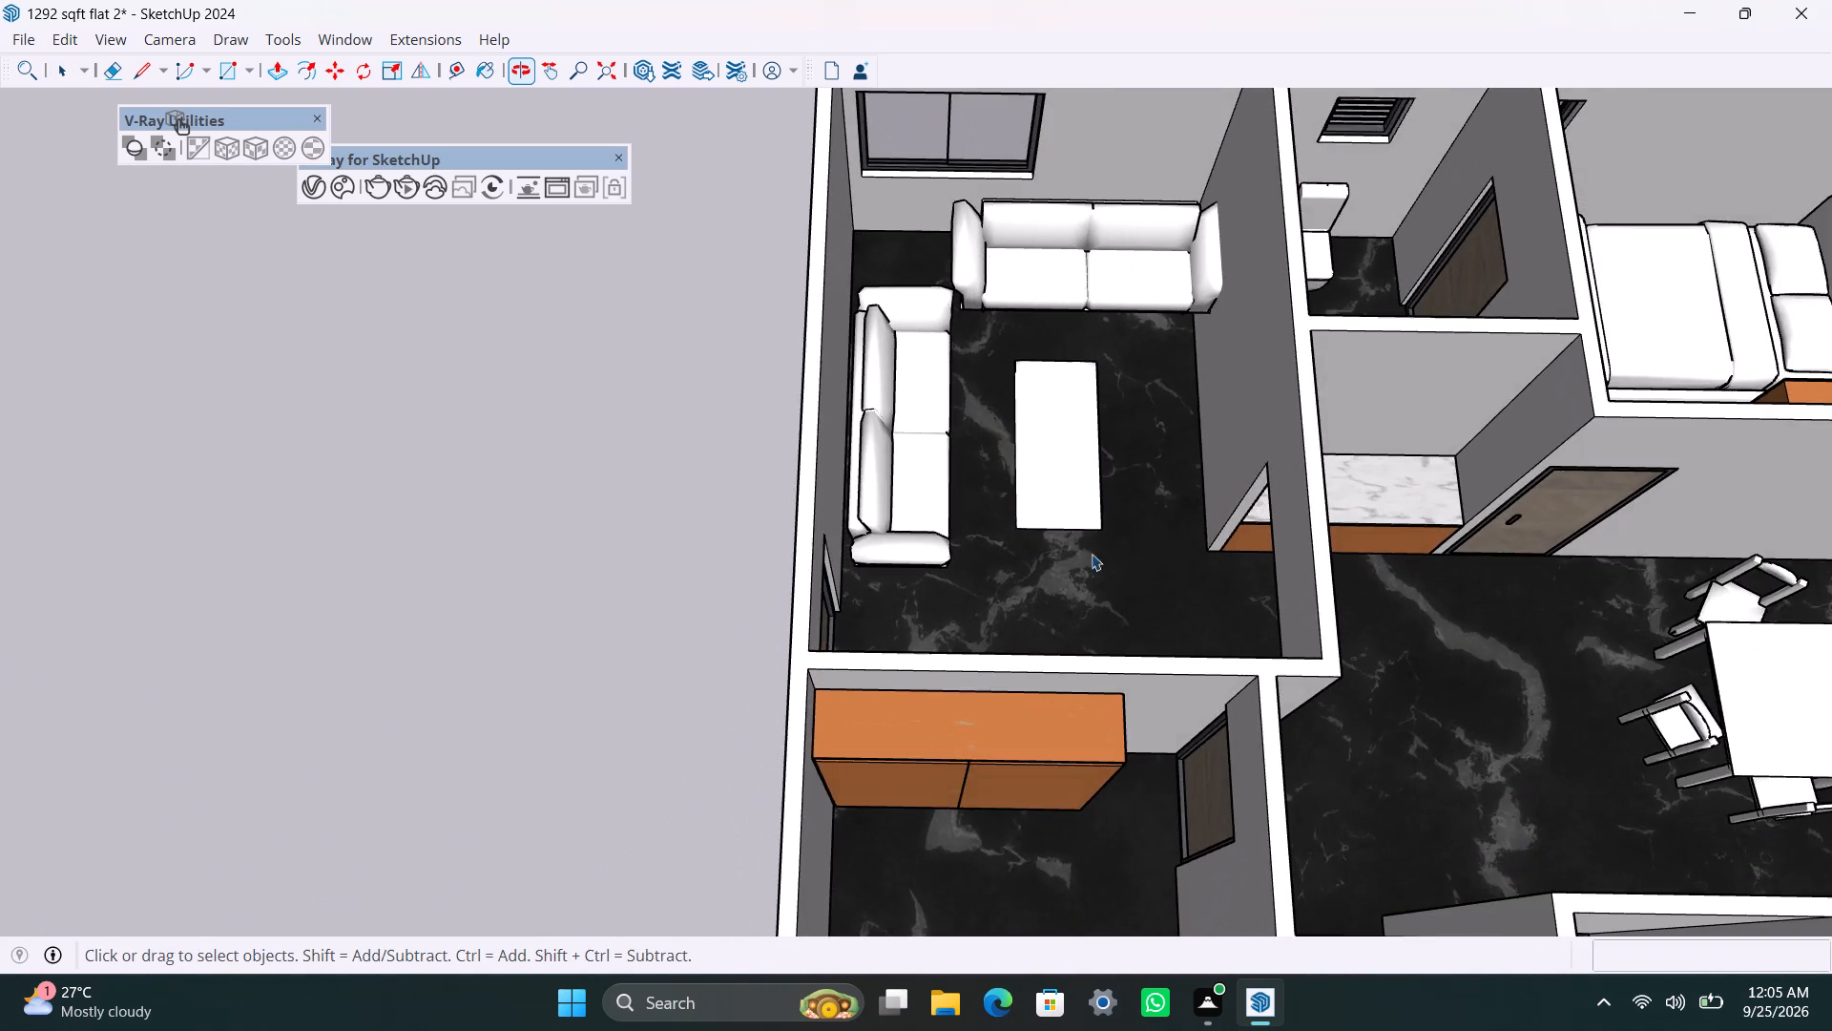
scroll(1022, 519, up, 3)
key(ctrl+s)
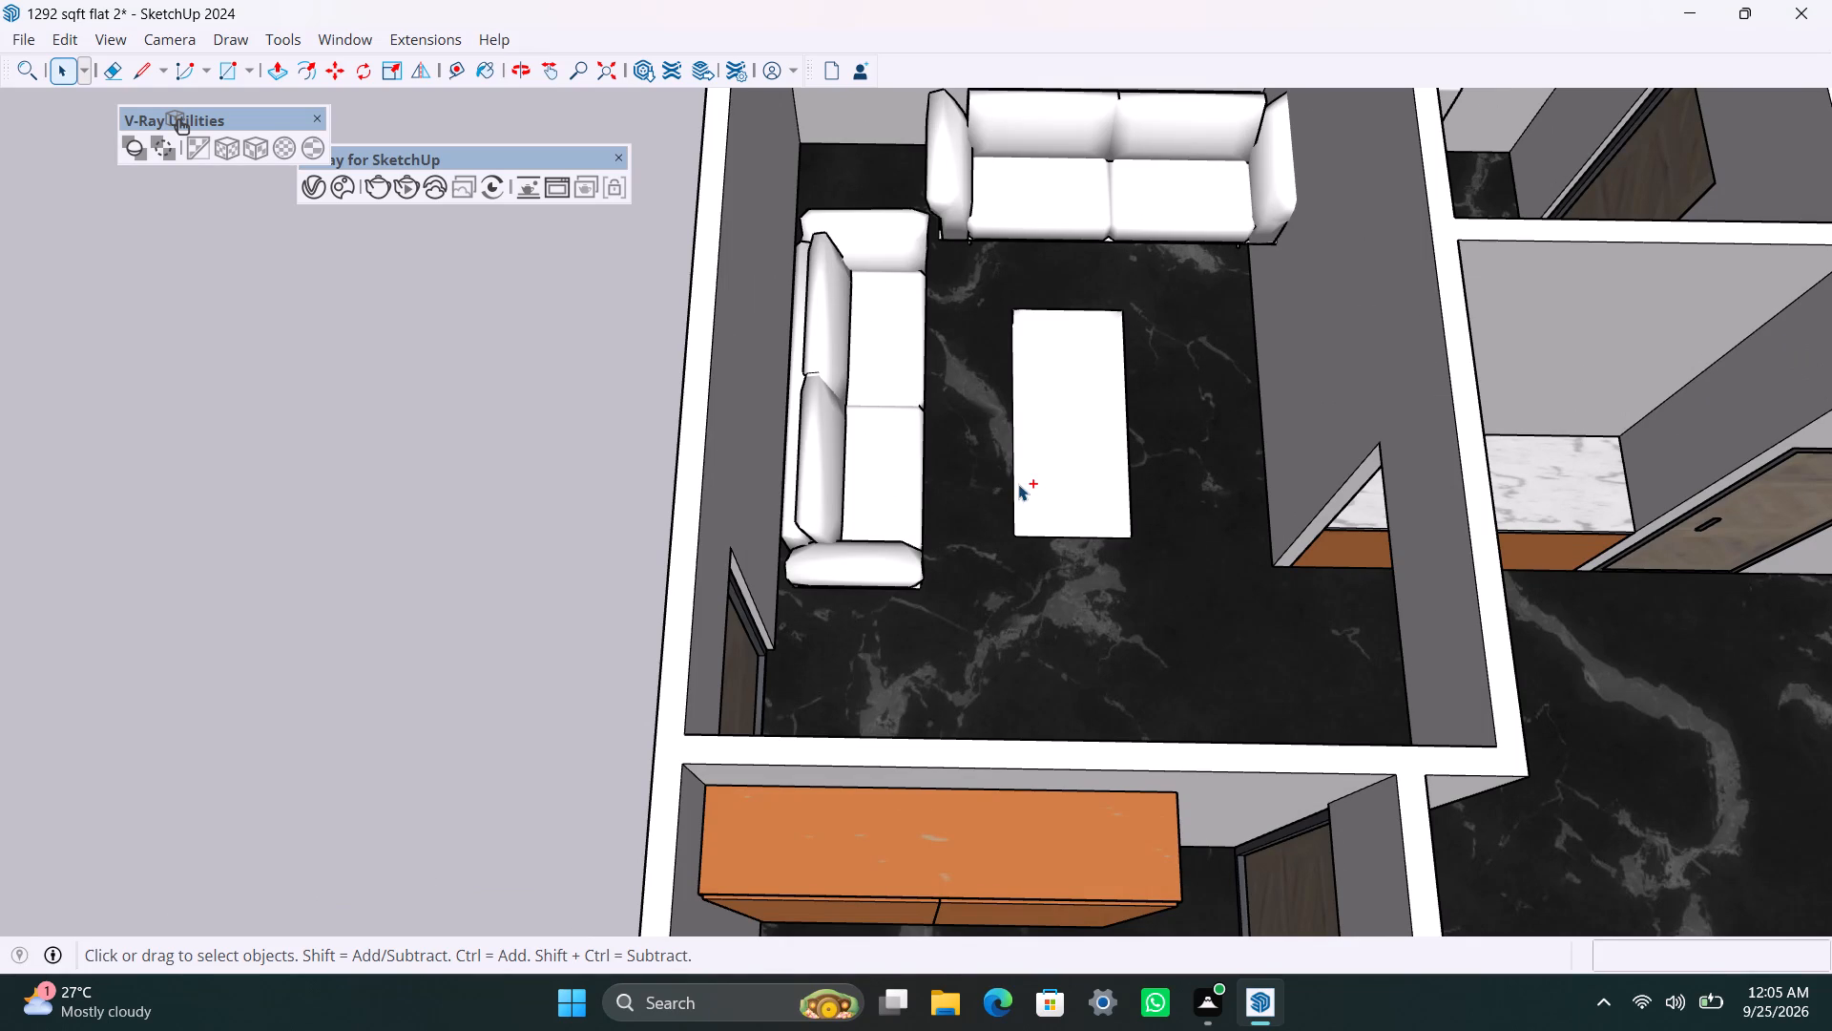
key(space)
Close the V-Ray for SketchUp and V-Ray Utilities toolbars.
scroll(1012, 480, down, 7)
shift+middle_drag(828, 536, 680, 393)
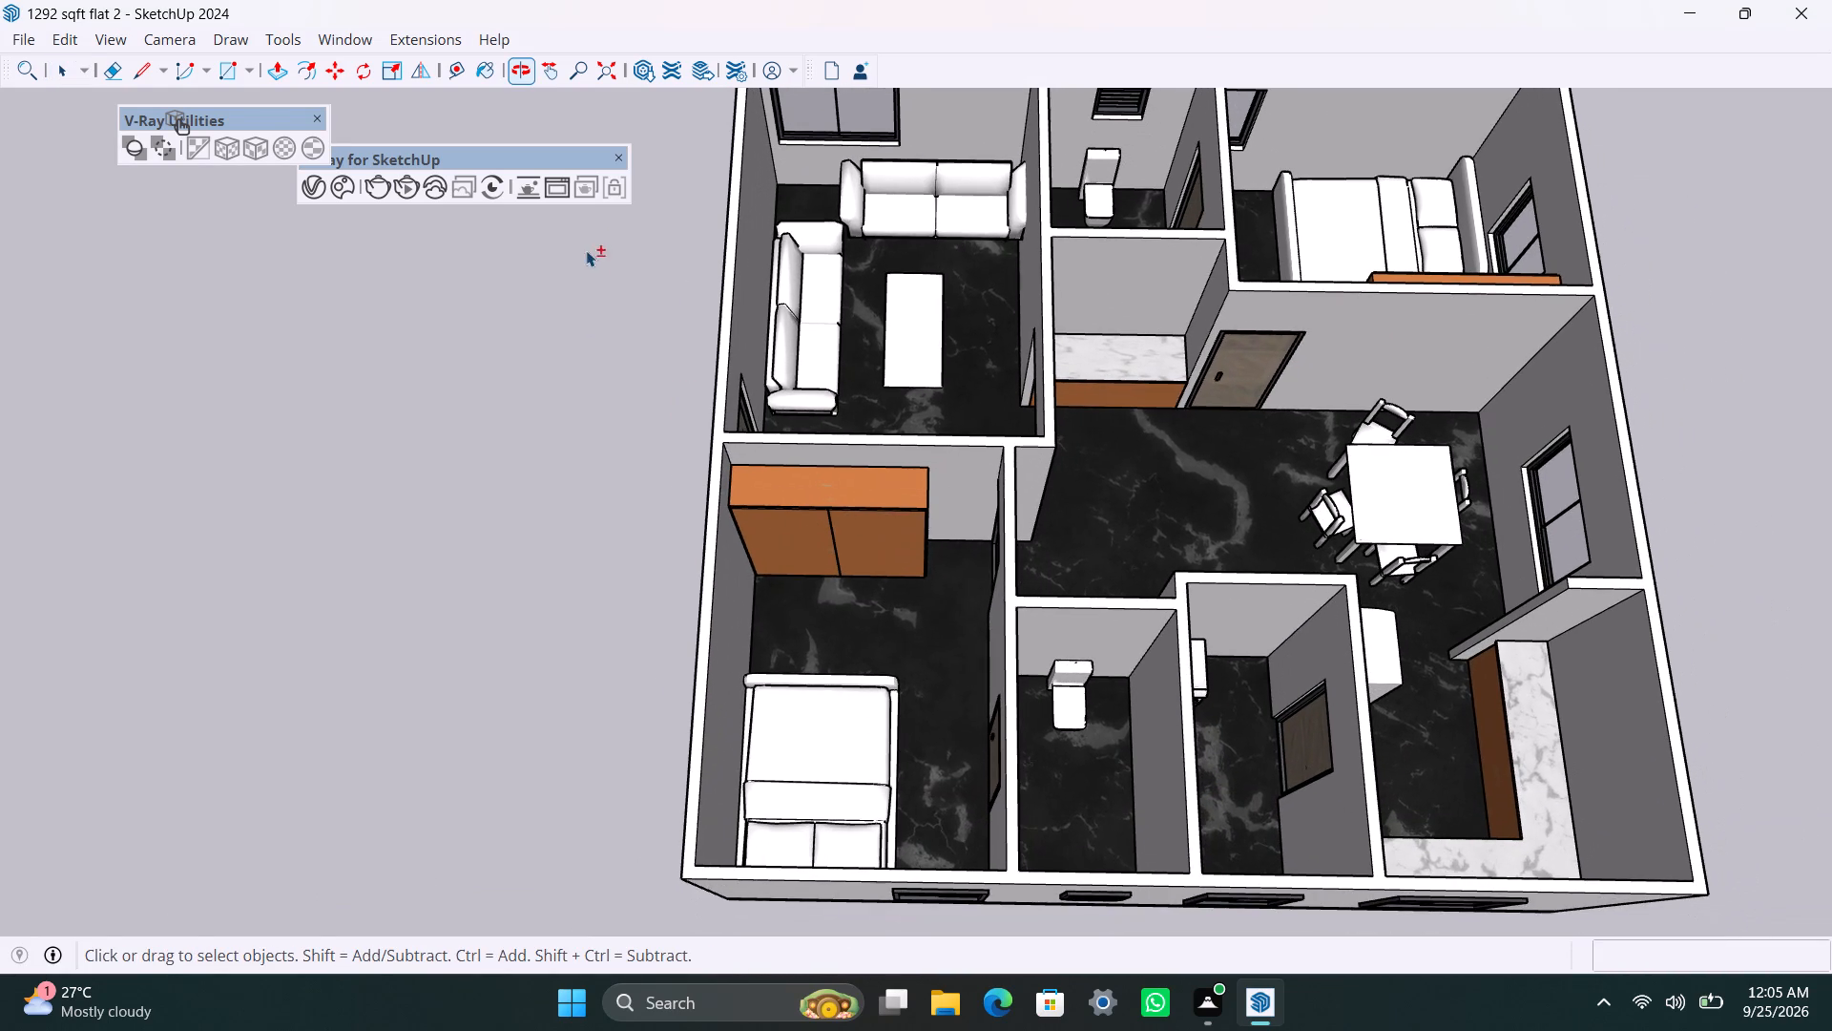
shift+click(614, 153)
shift+click(317, 123)
scroll(736, 490, down, 3)
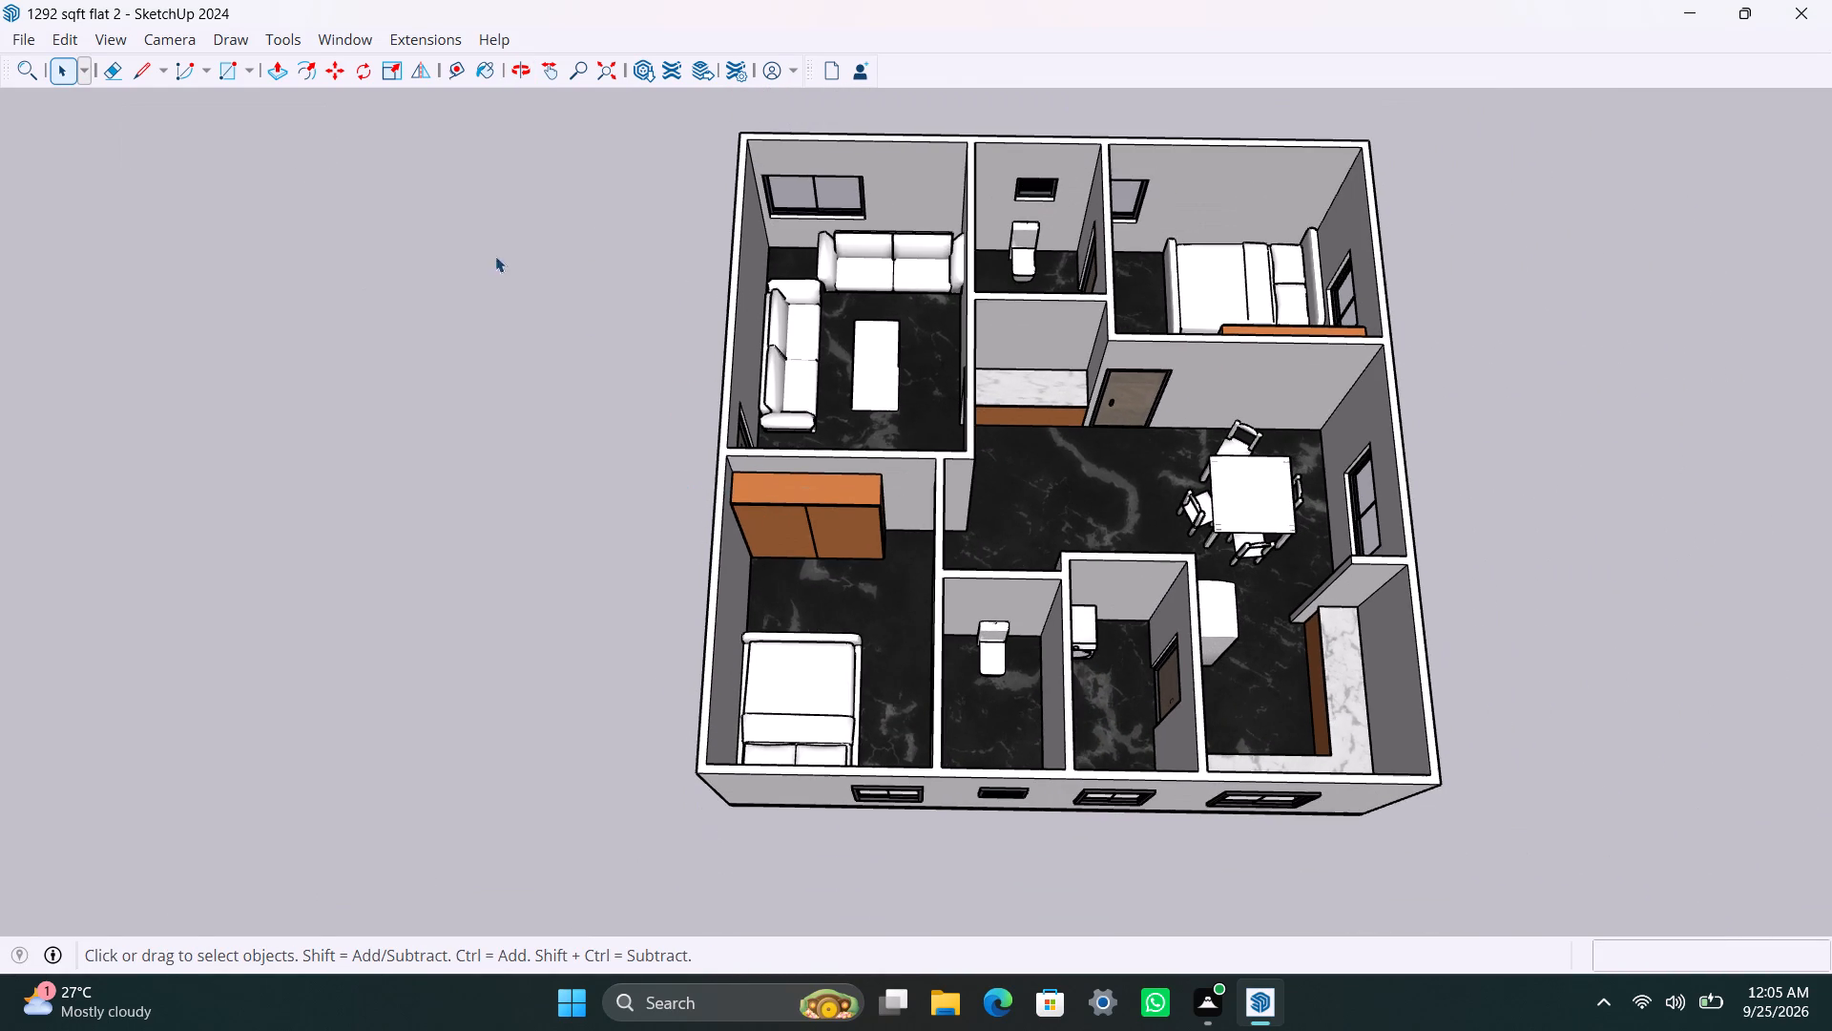
Switch the camera to the standard Top view and frame the whole floor plan.
click(181, 40)
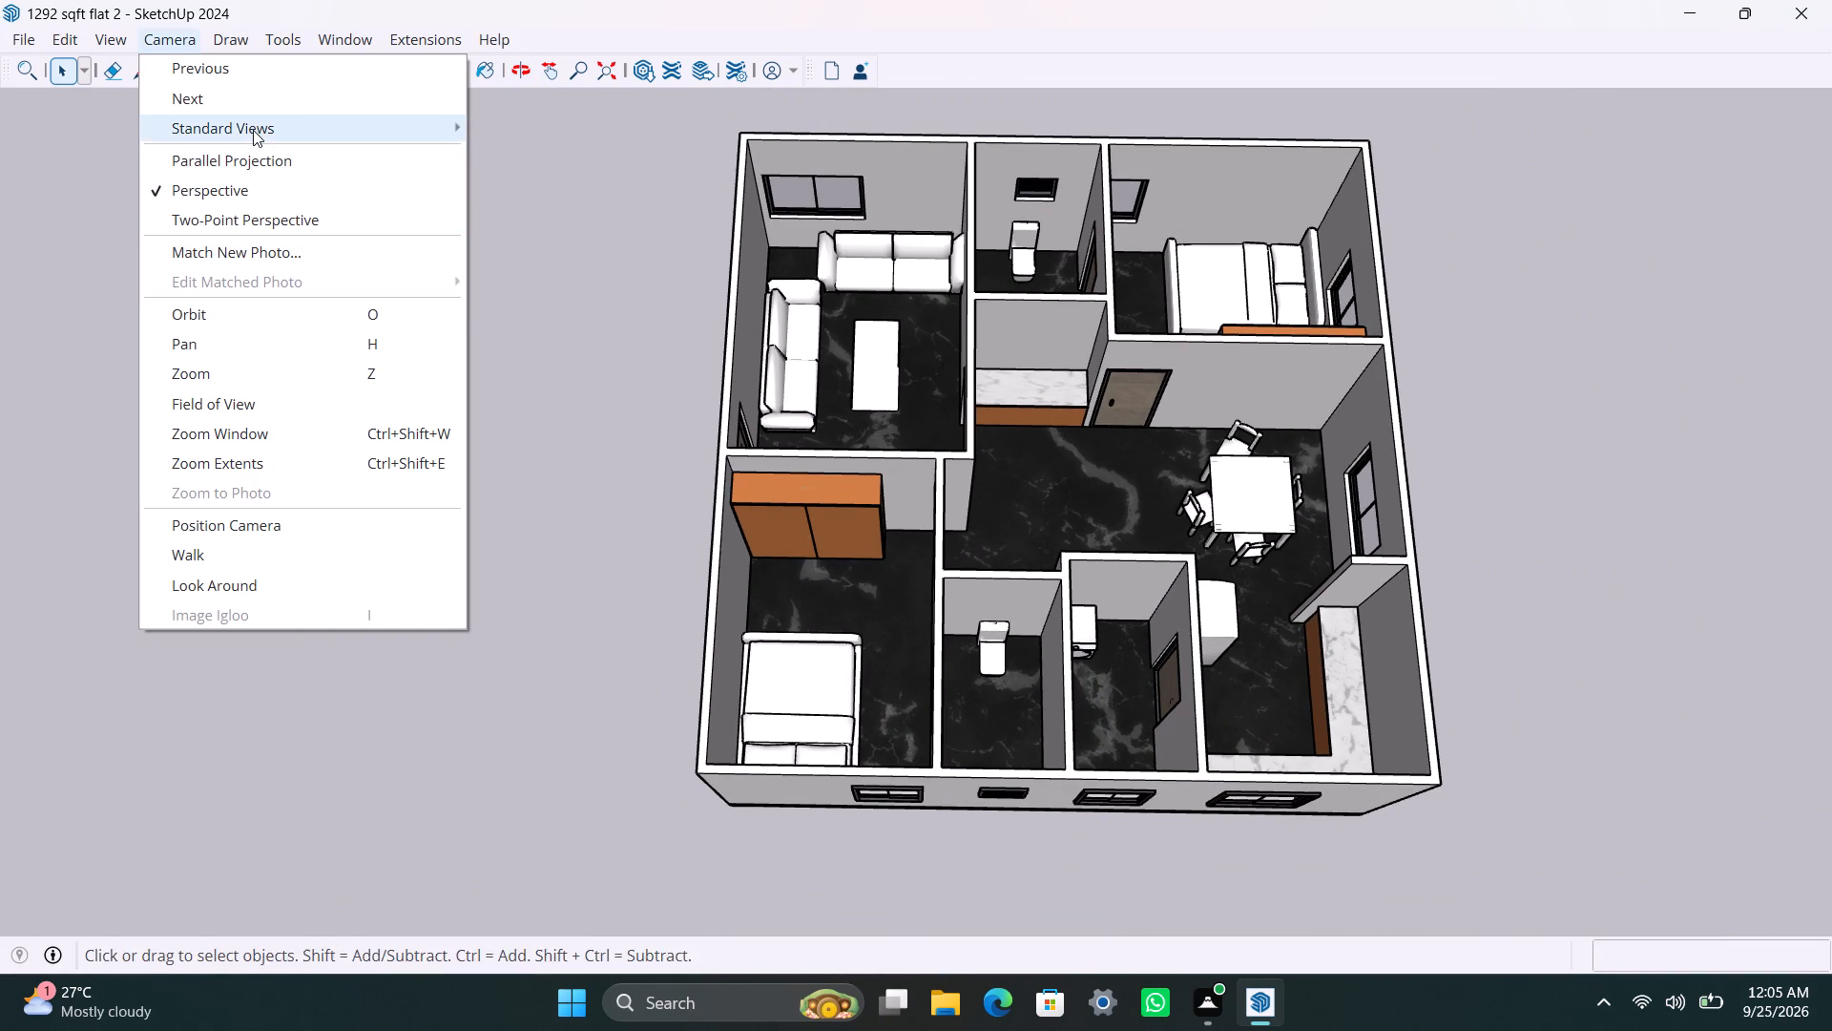
click(253, 128)
click(544, 137)
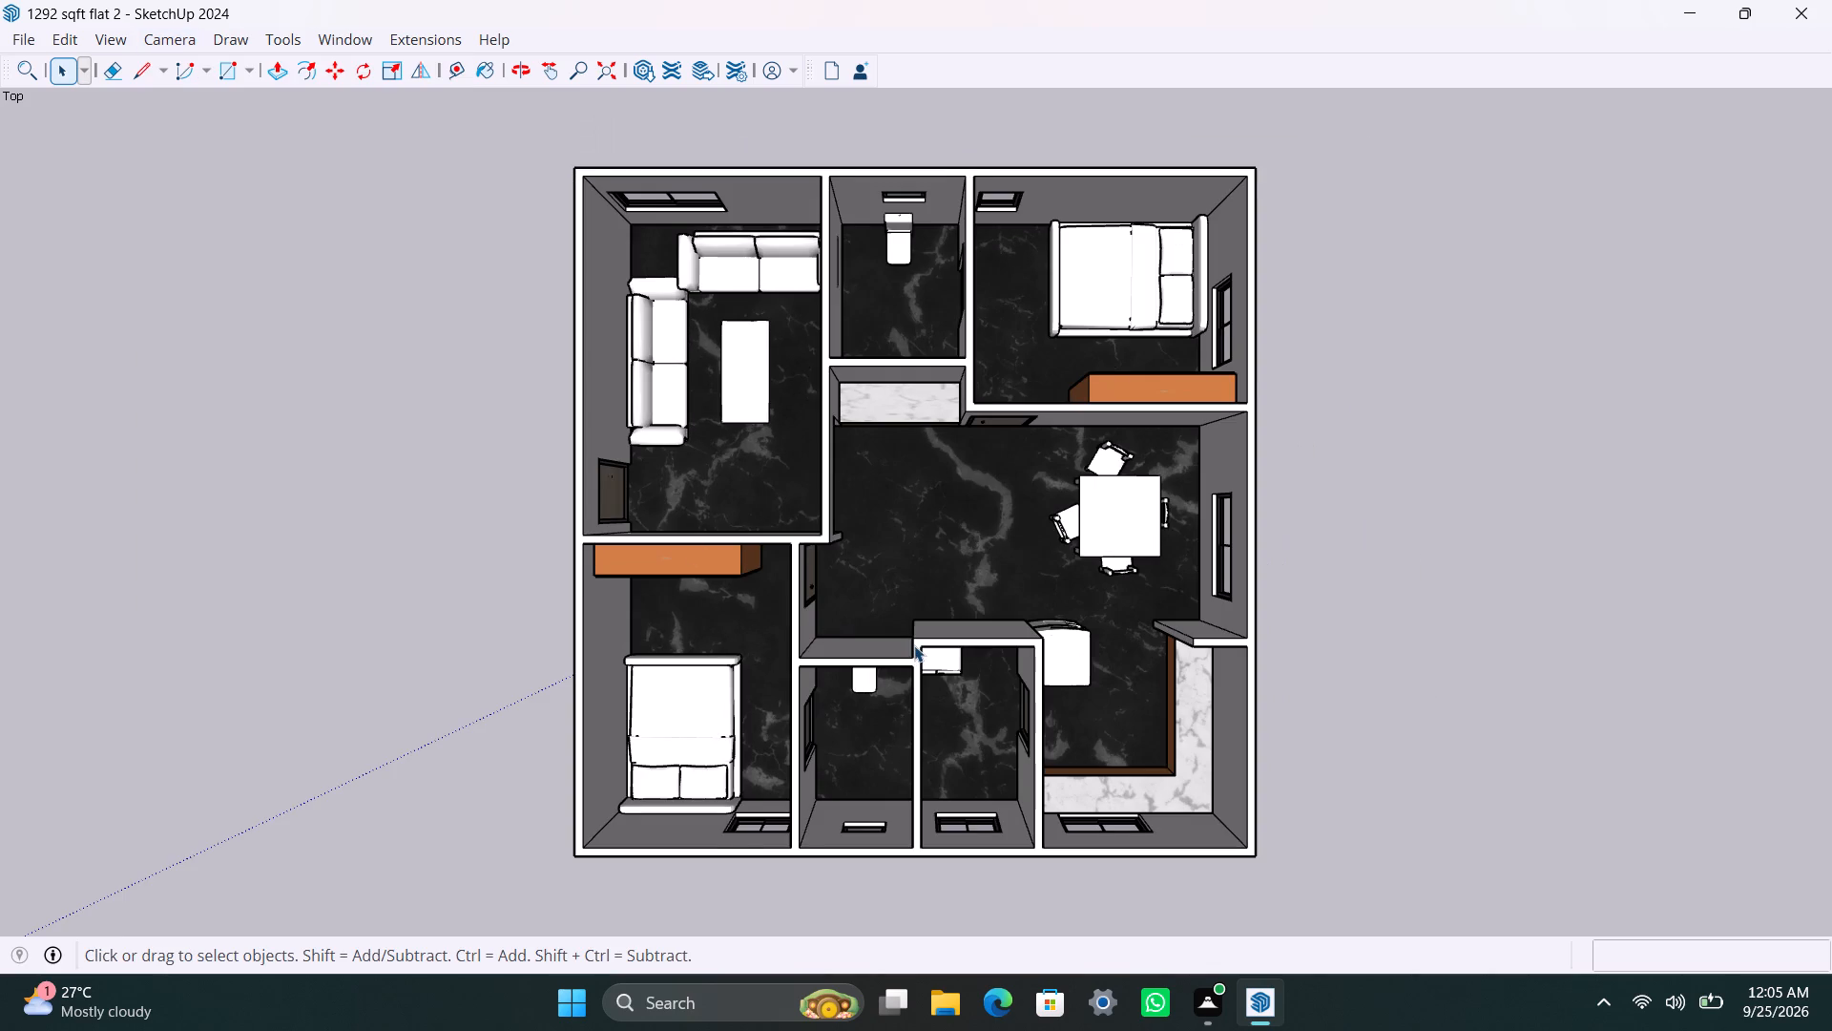
scroll(914, 645, up, 1)
shift+middle_drag(914, 644, 913, 656)
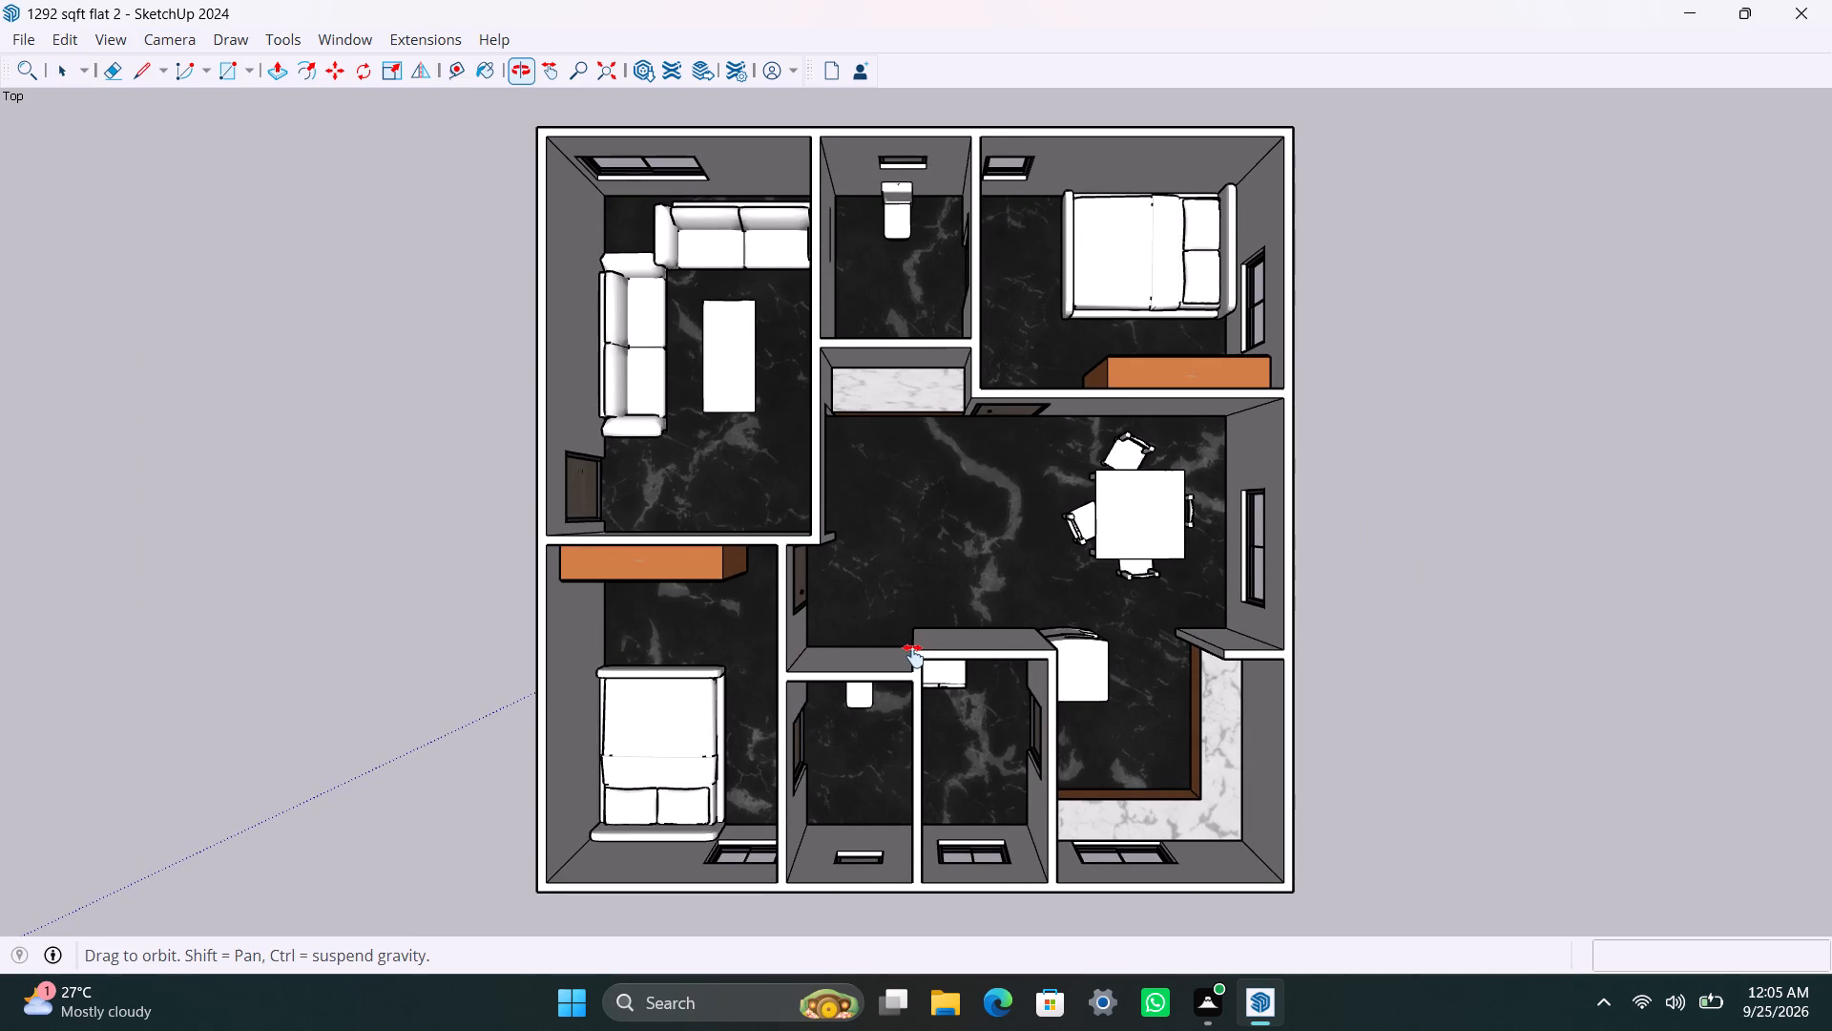
shift+middle_drag(913, 656, 911, 656)
Hide the drawing axes.
click(76, 36)
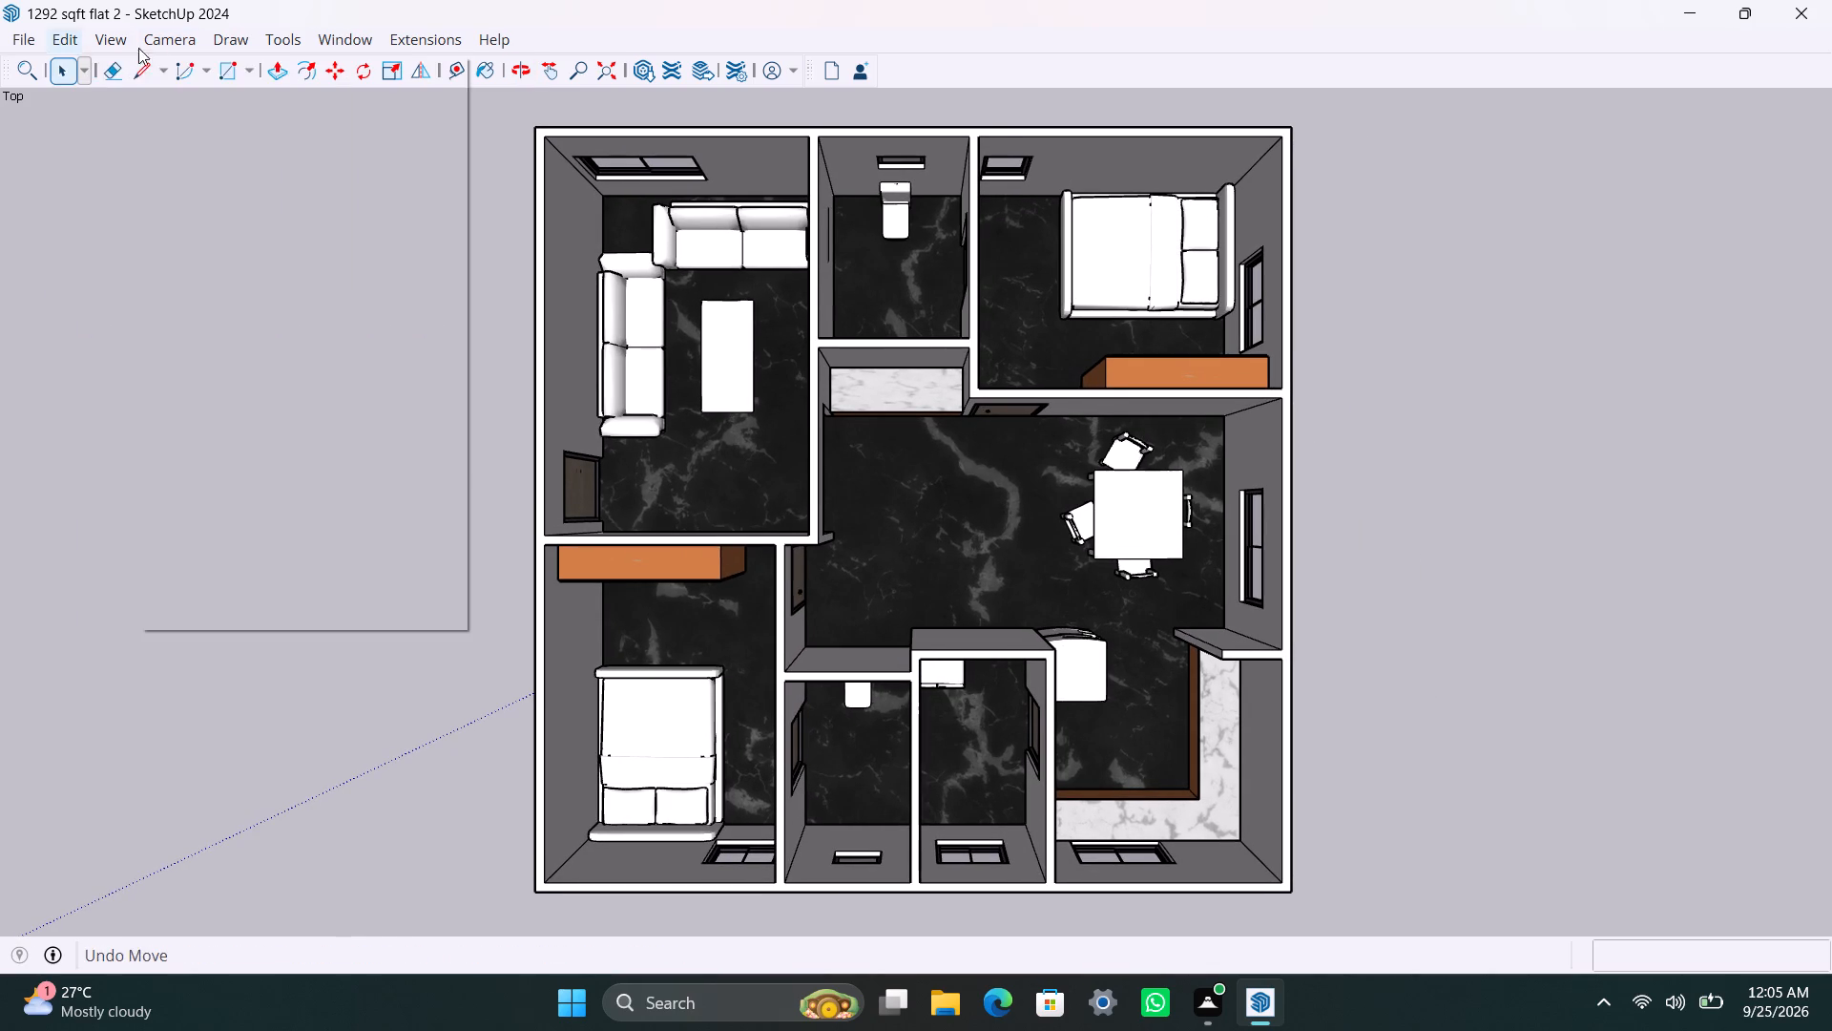
click(125, 41)
click(112, 38)
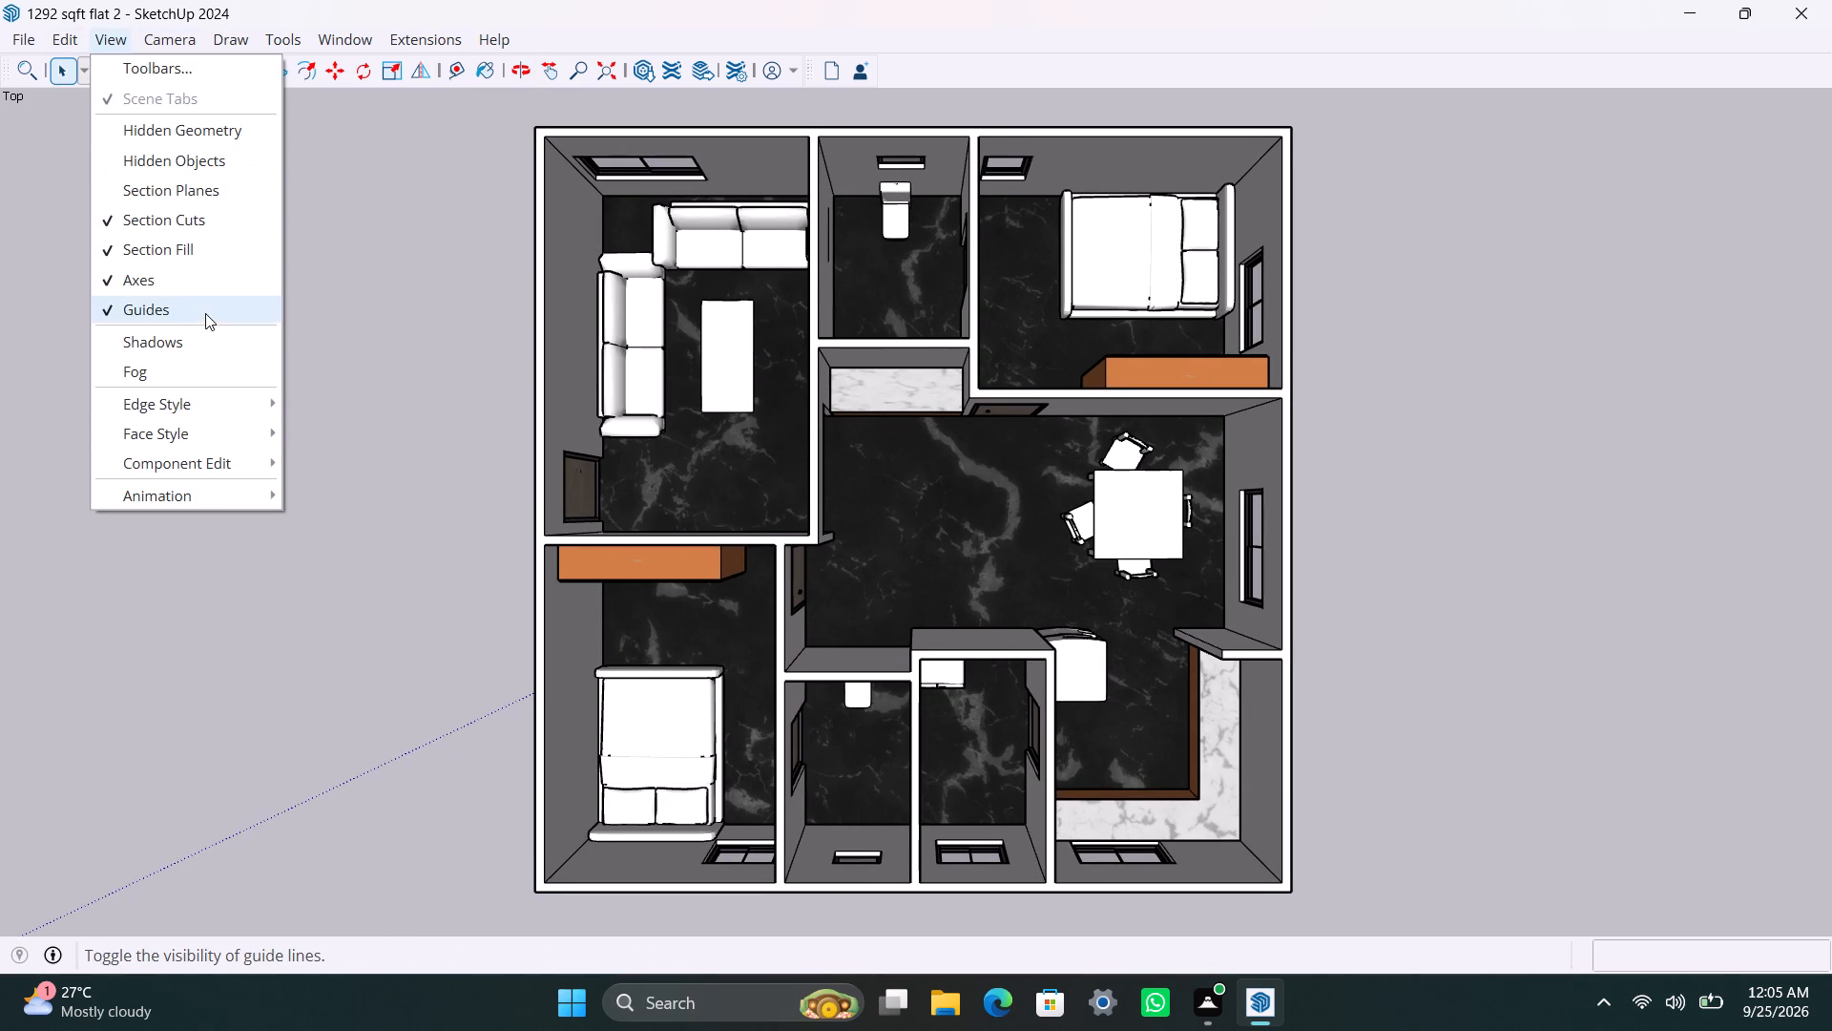
click(186, 278)
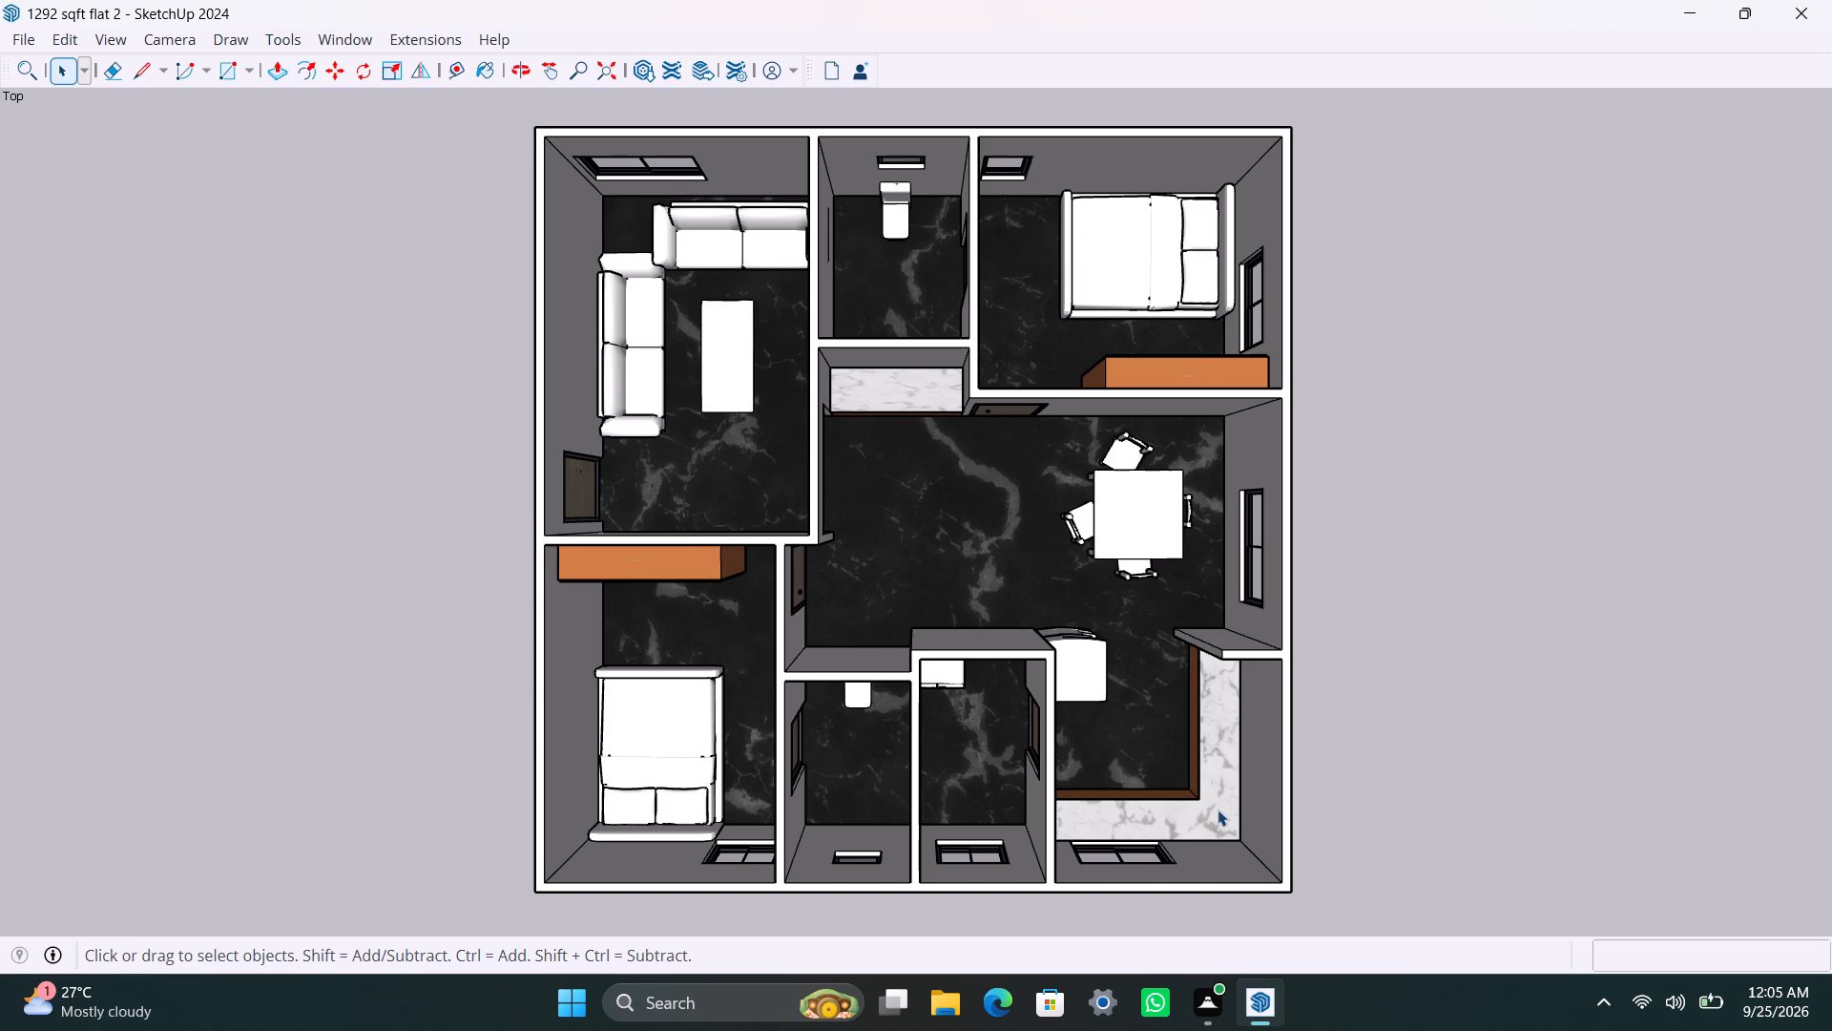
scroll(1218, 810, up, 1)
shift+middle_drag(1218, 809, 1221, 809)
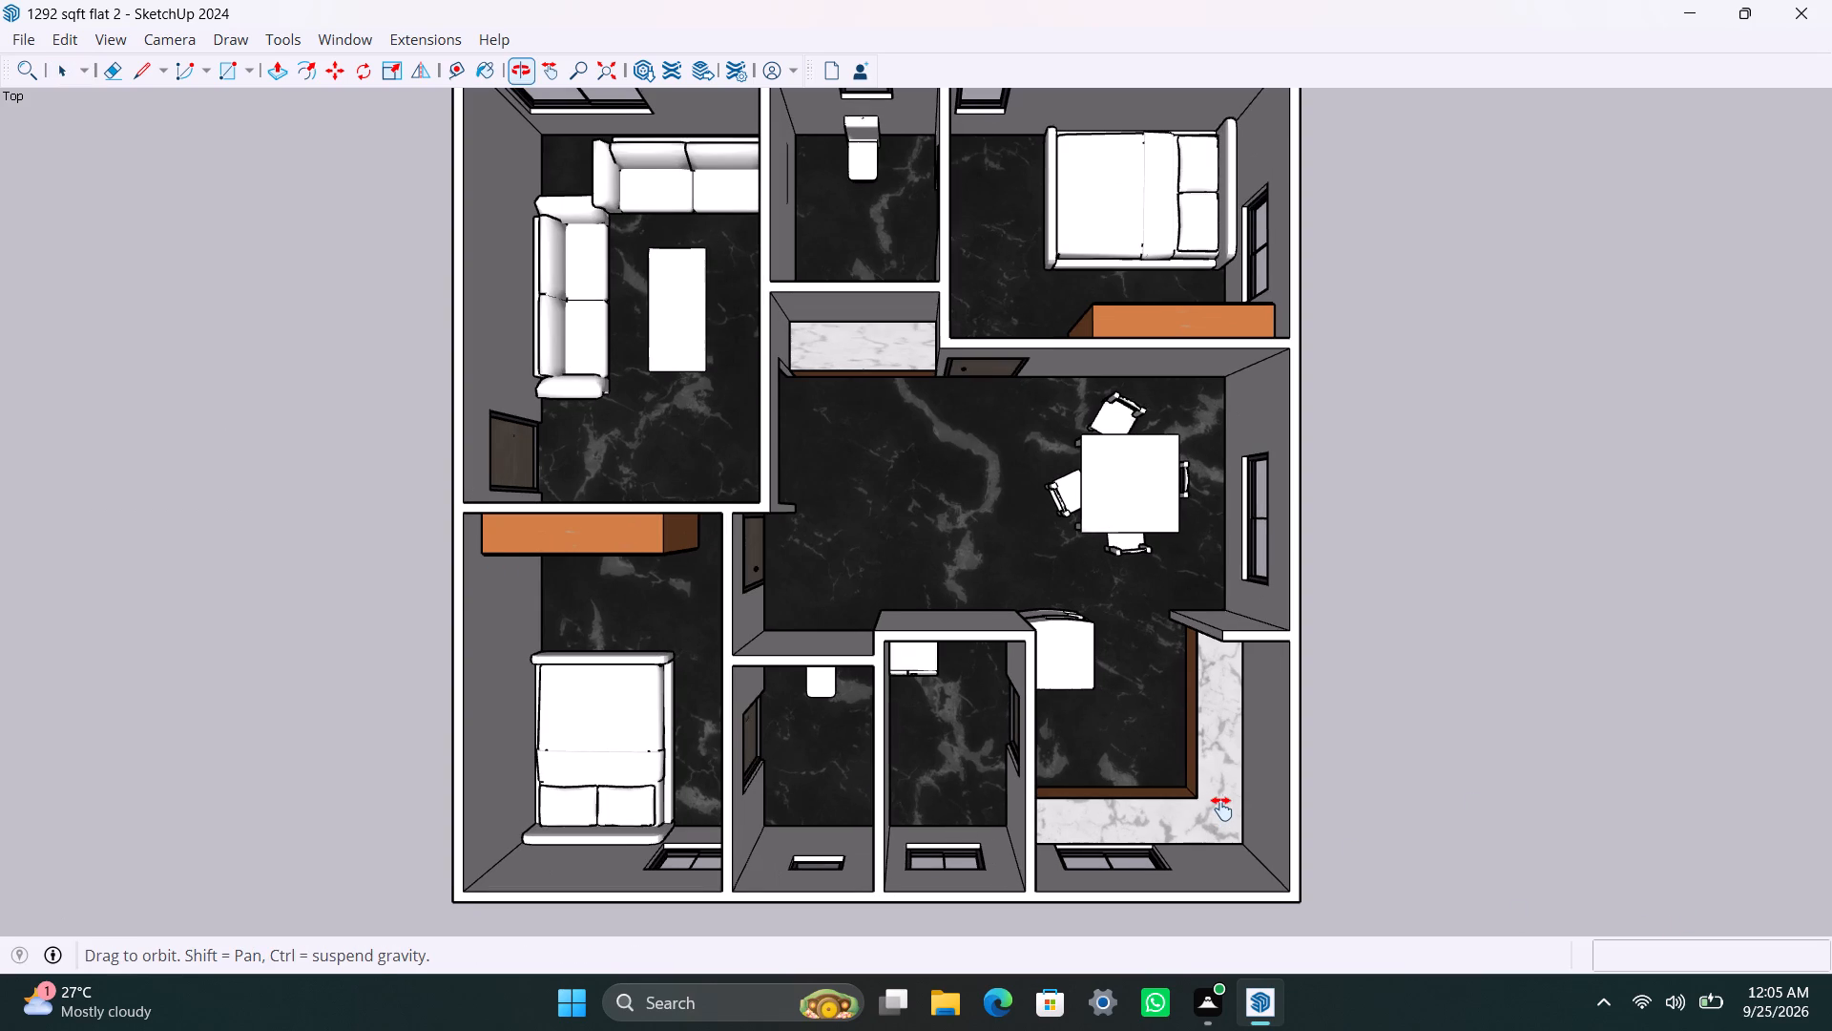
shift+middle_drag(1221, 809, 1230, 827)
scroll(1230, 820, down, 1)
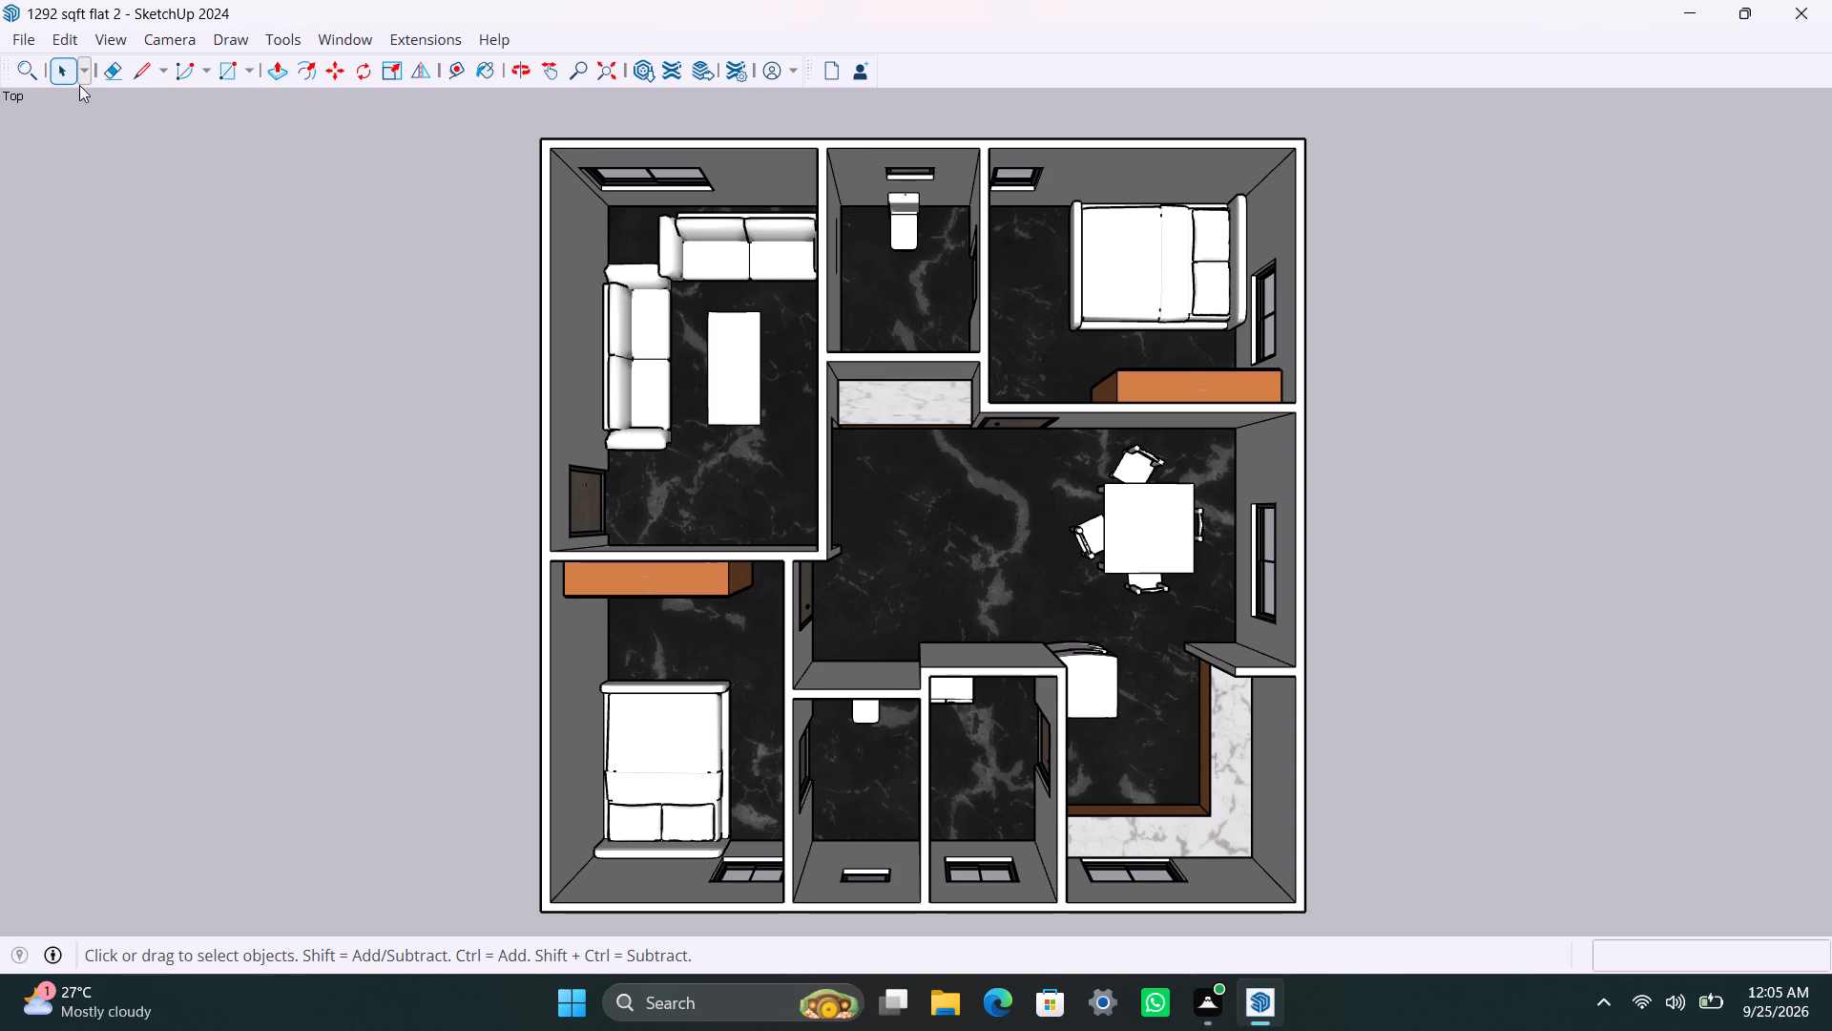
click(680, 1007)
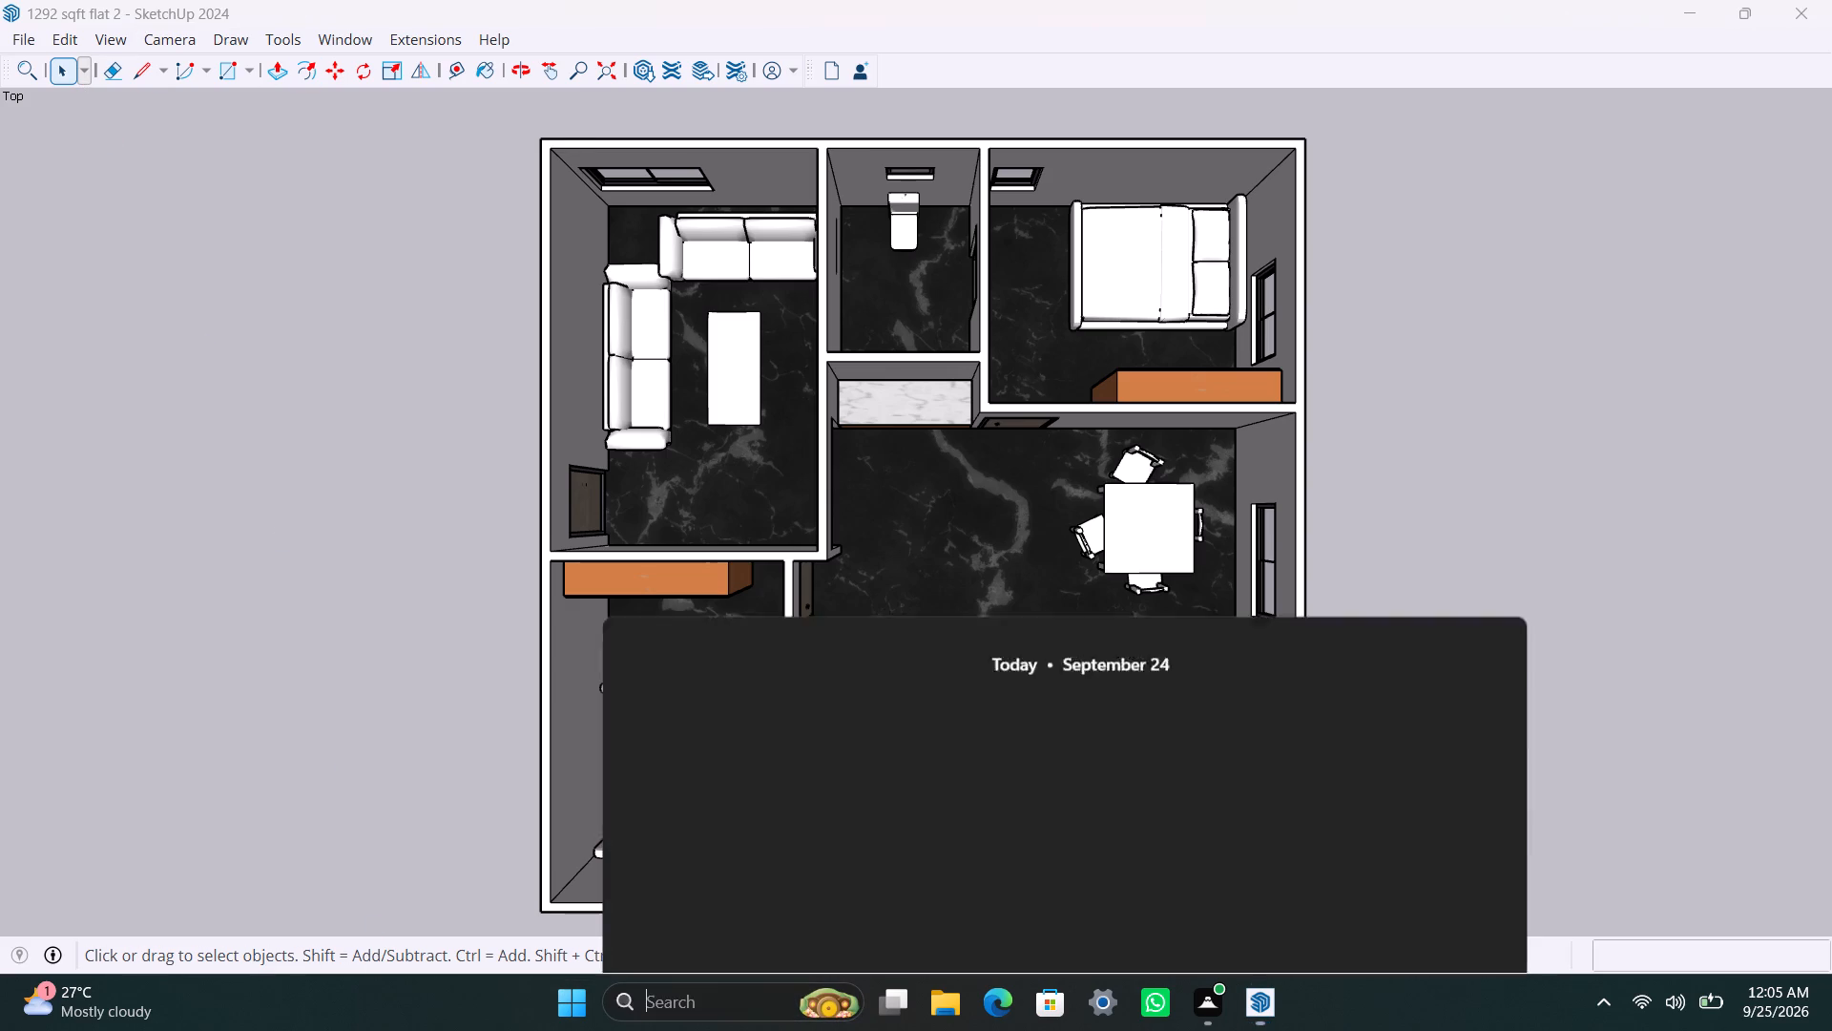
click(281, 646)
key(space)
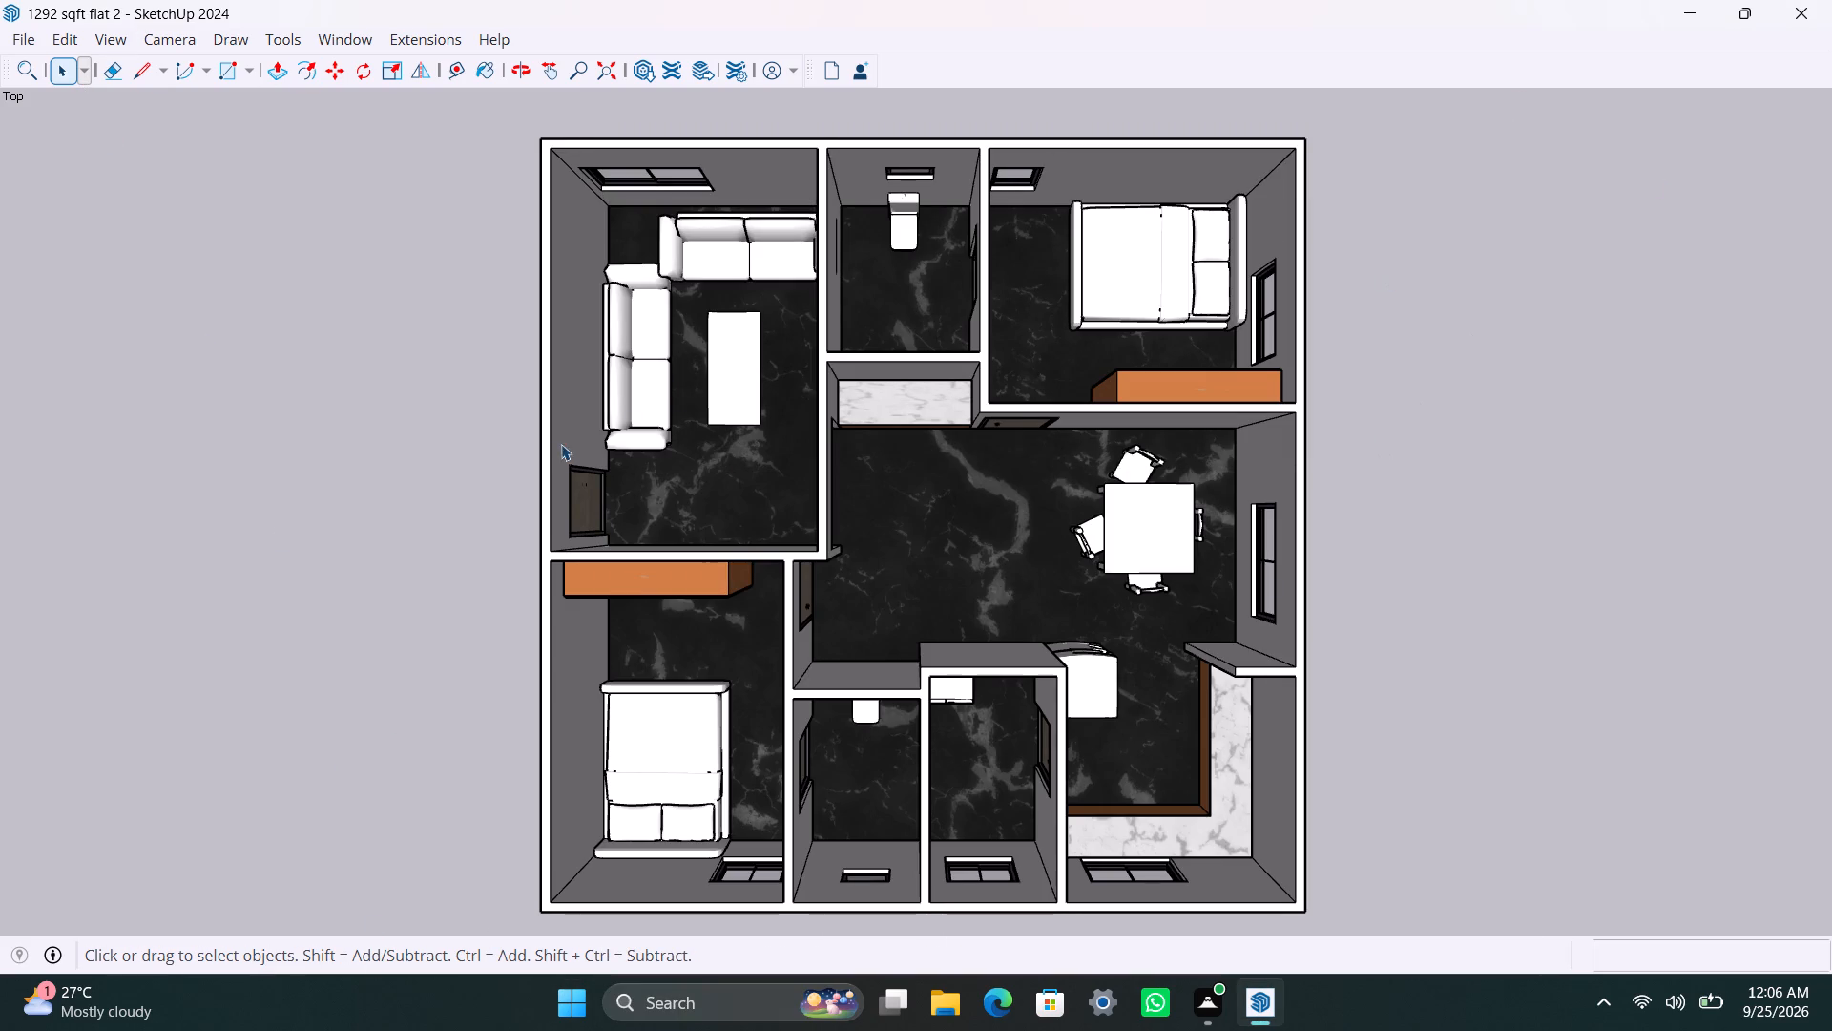
Select all connected wall faces inside the wall group and apply the V-Ray material Porcelain Dusk Blue Matte 001 to them.
triple_click(563, 399)
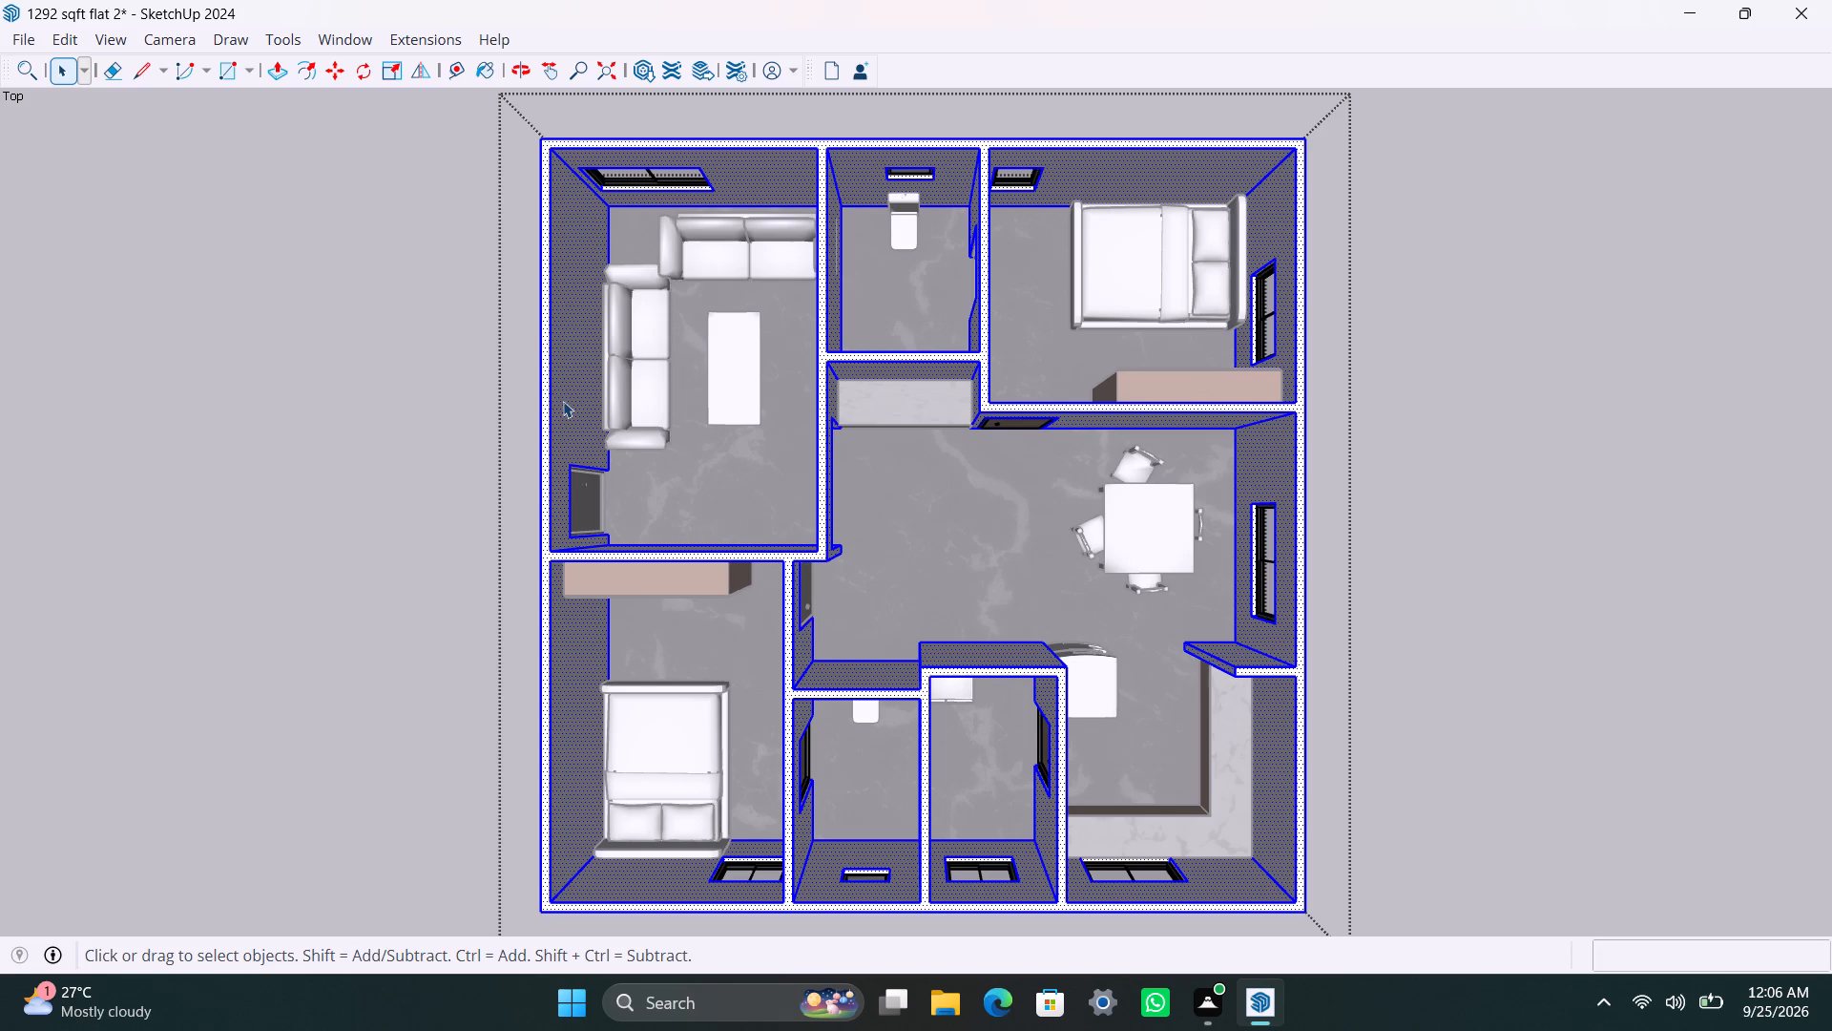
right_click(1093, 74)
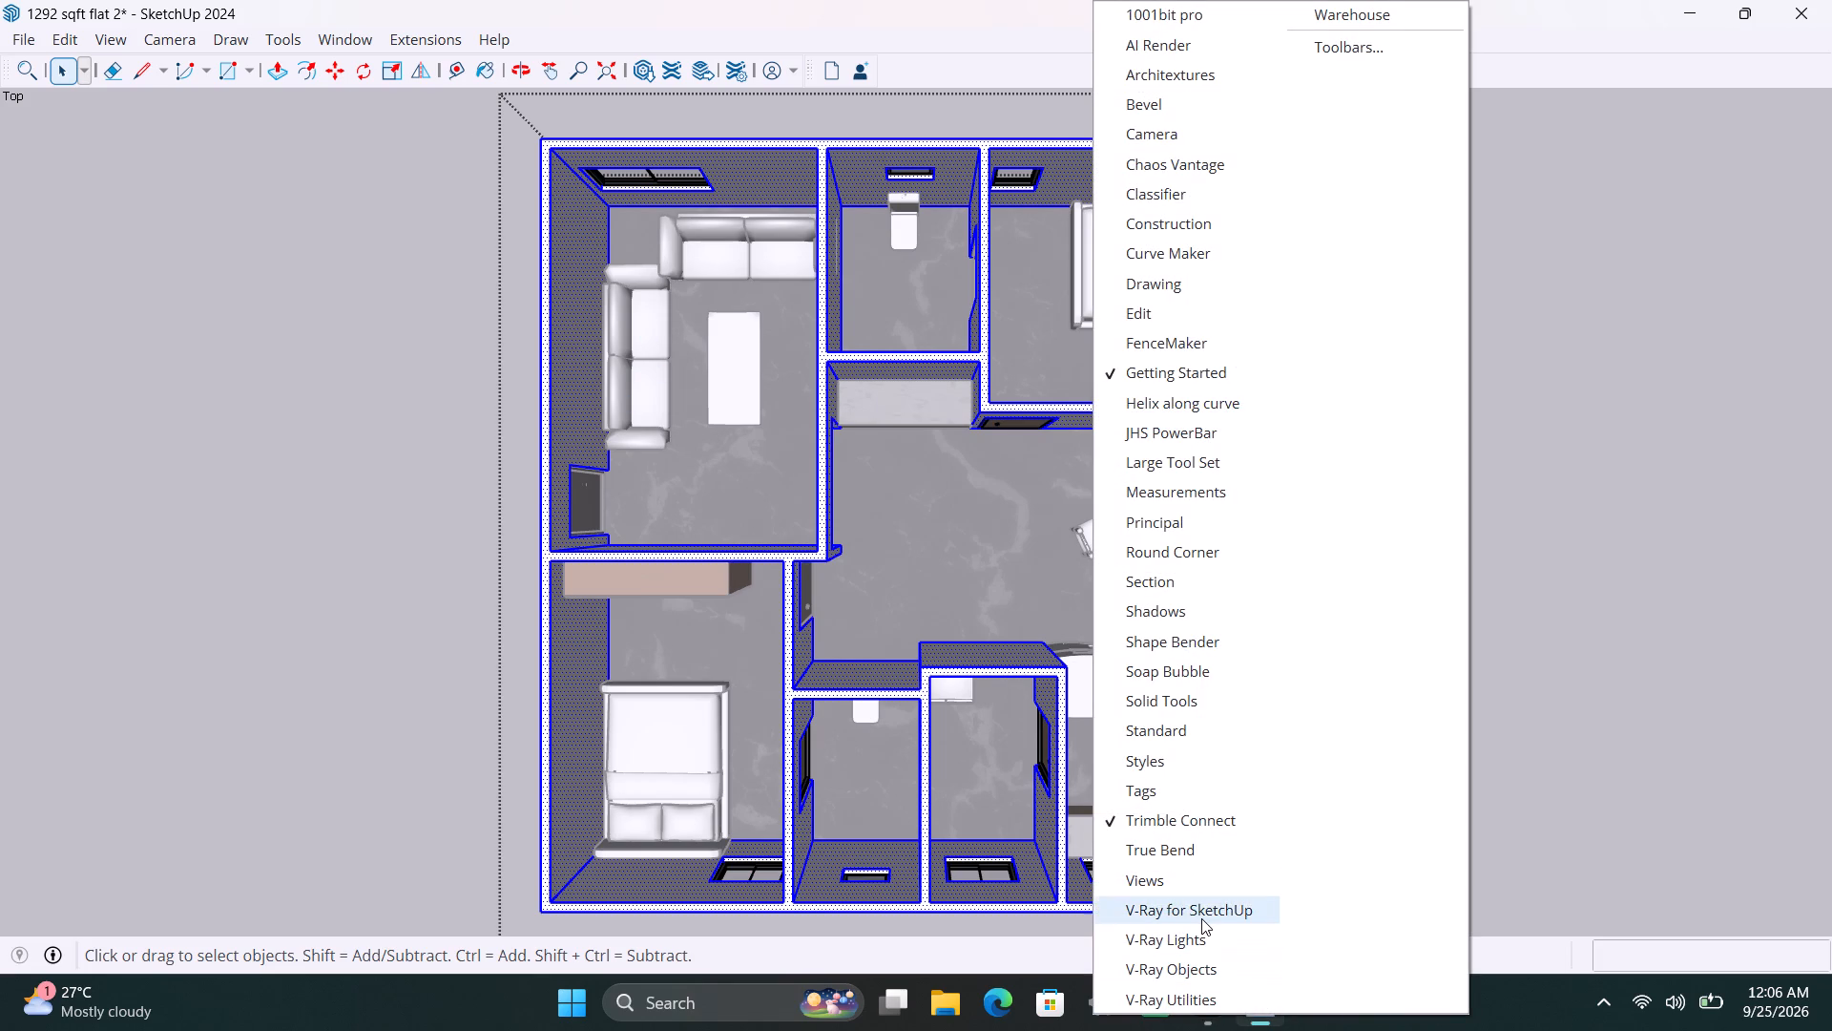
click(1201, 917)
click(320, 185)
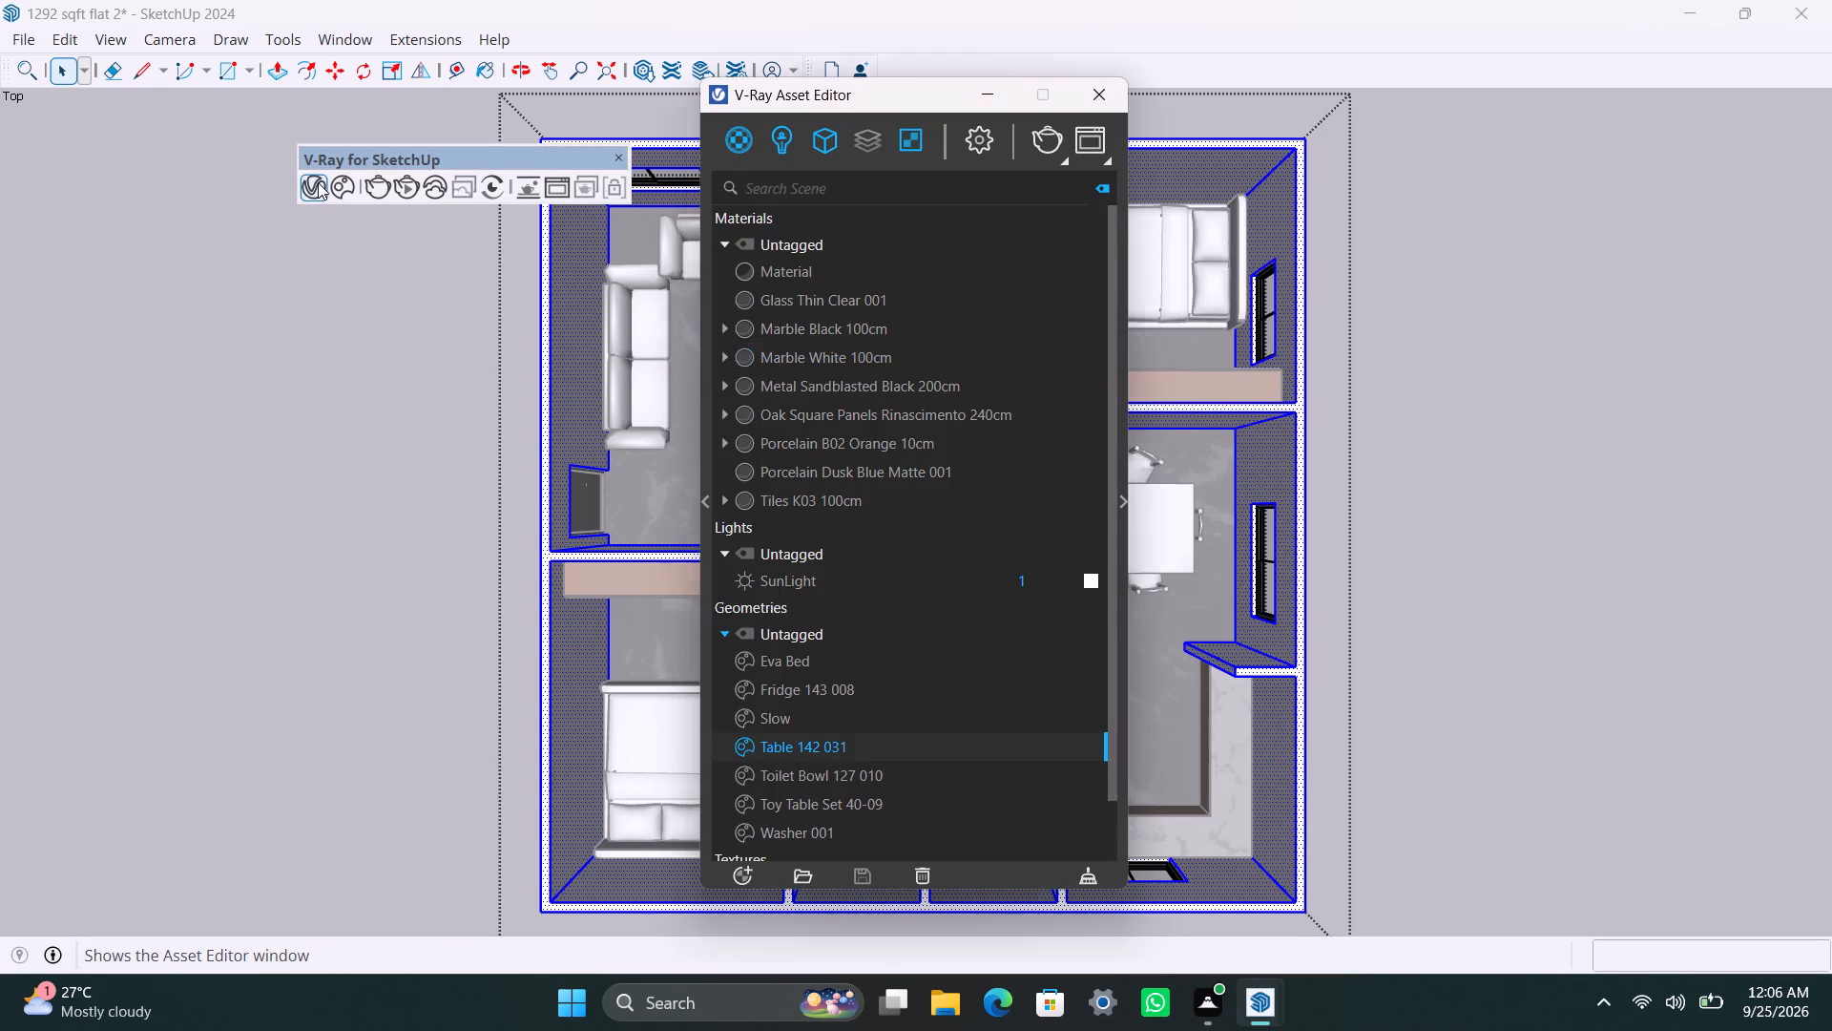
click(879, 473)
right_click(864, 473)
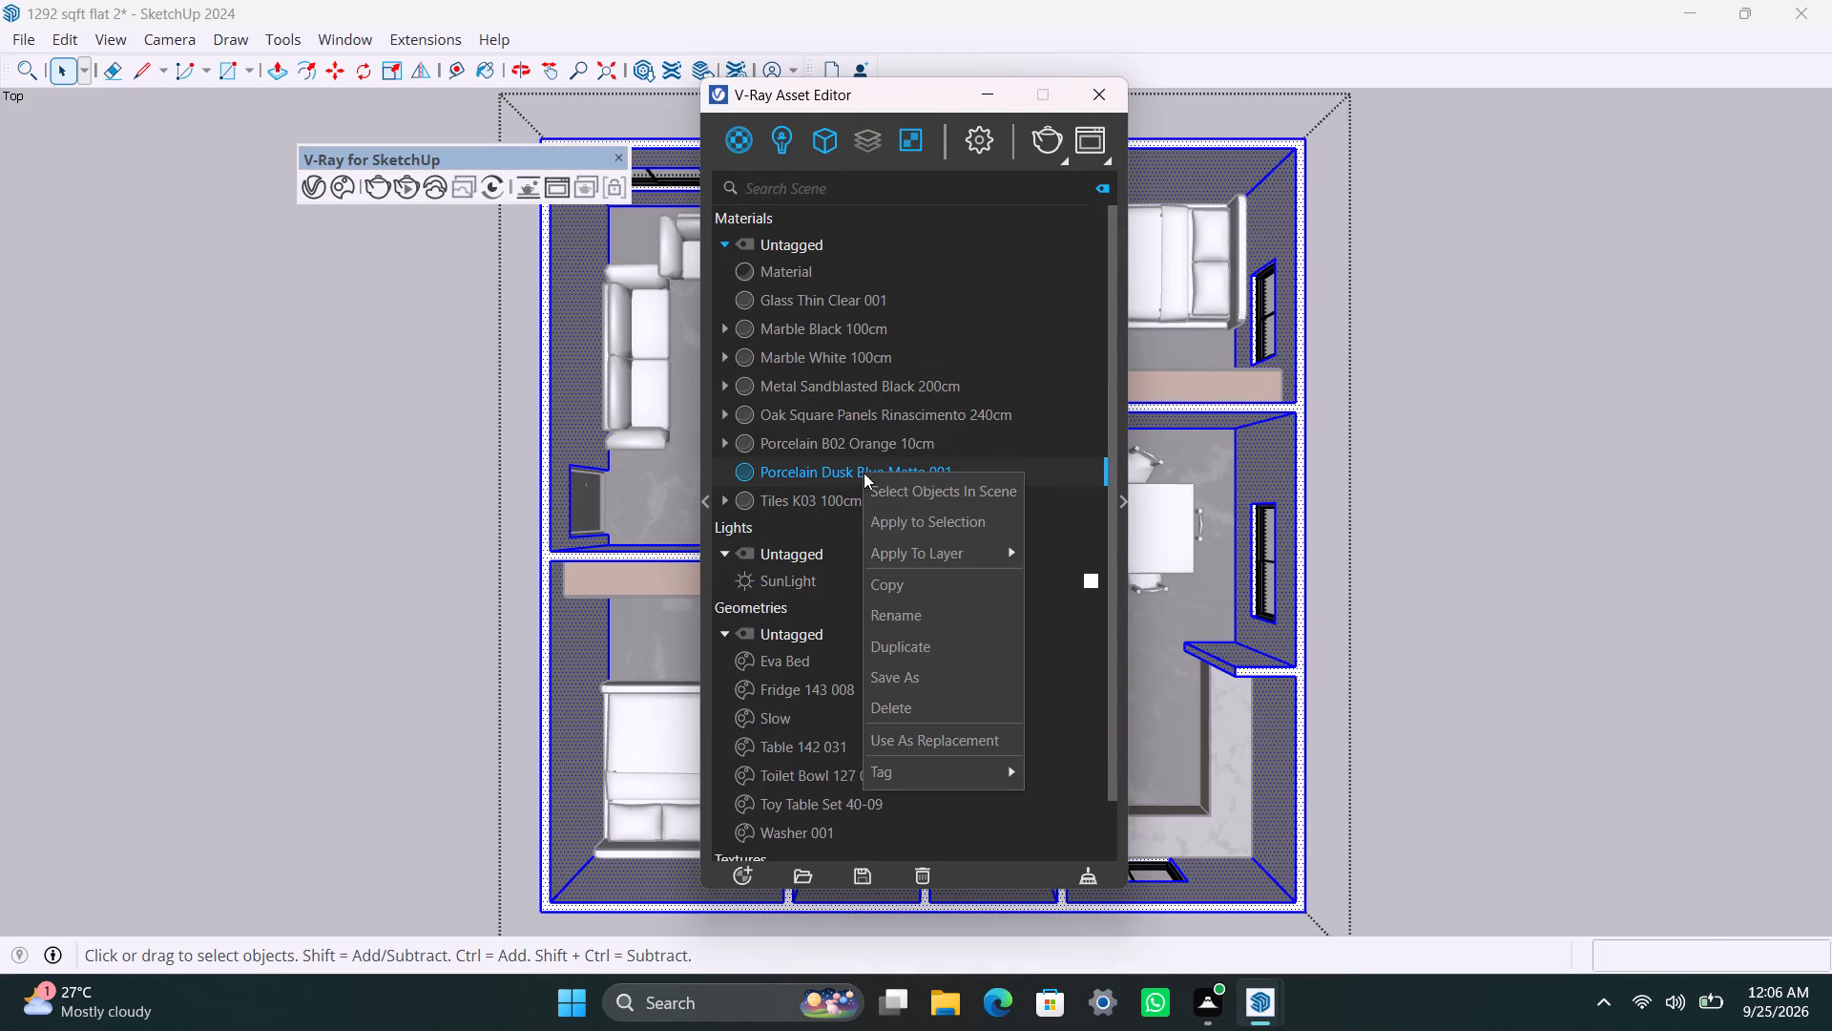
click(898, 520)
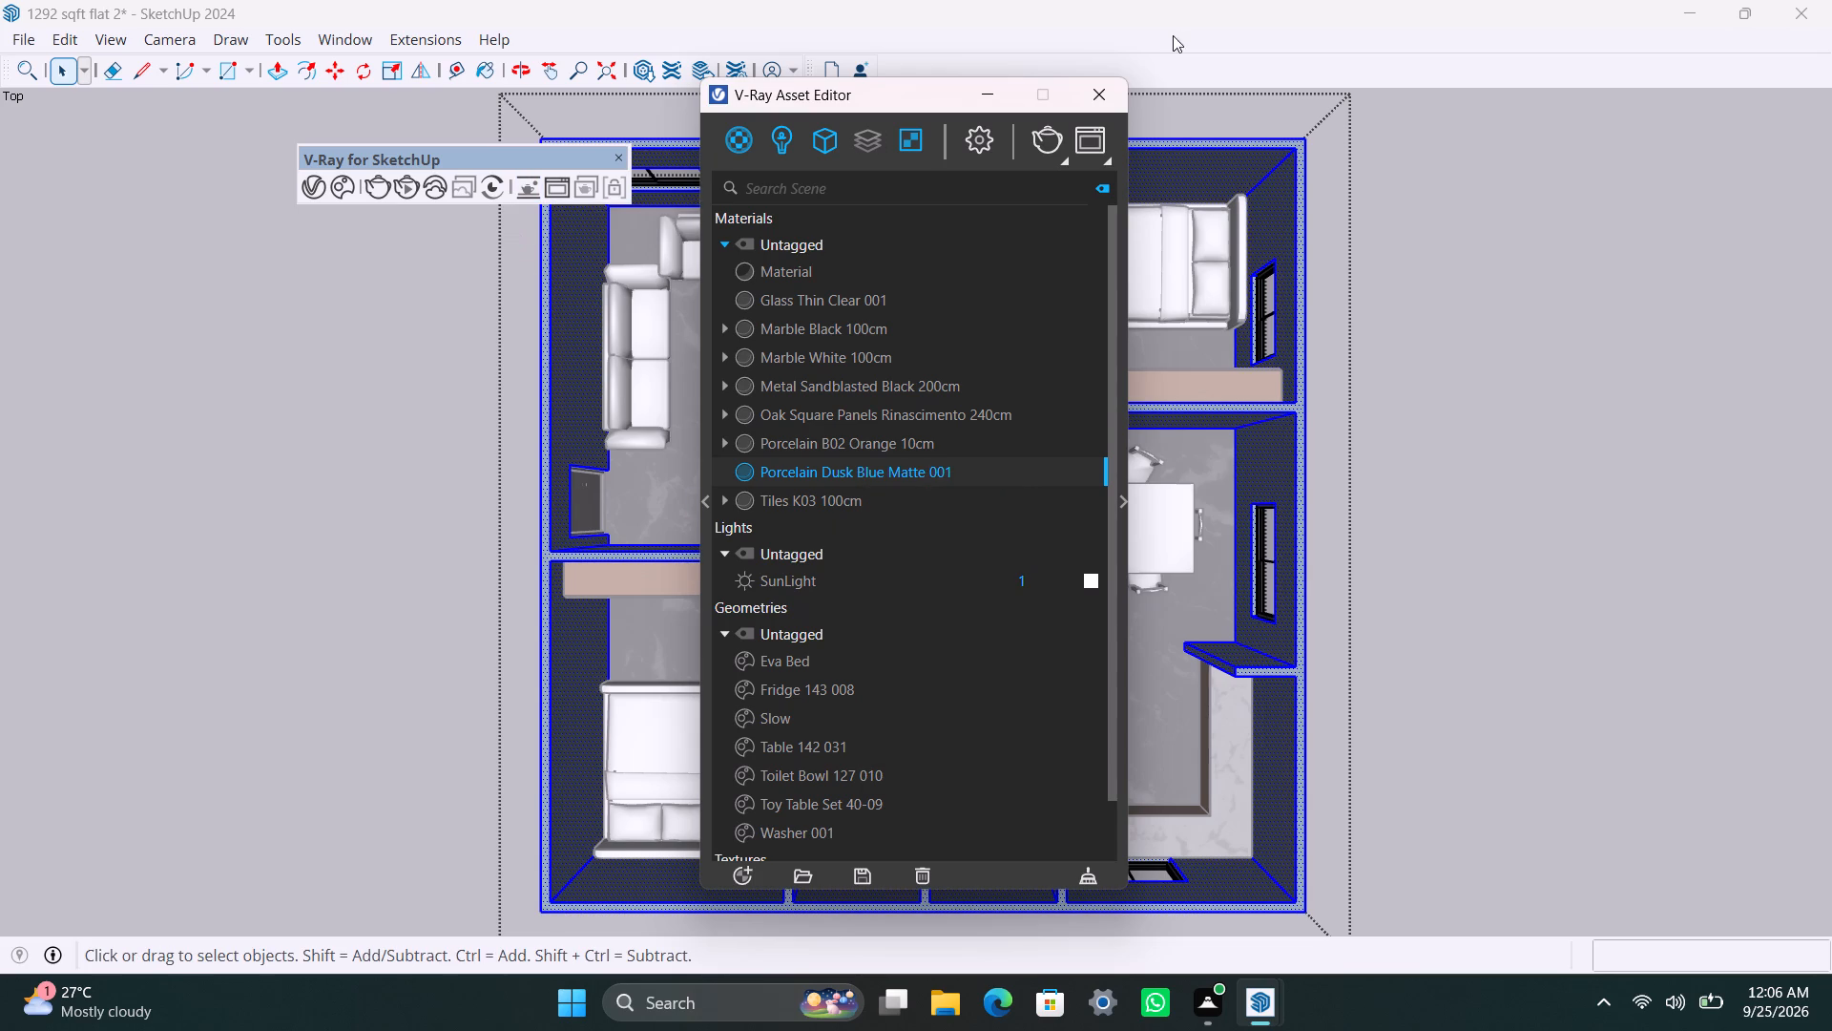
Apply V-Ray's fitted tri-planar projection to the selected walls, leave the wall group and put away the Asset Editor.
right_click(1237, 64)
click(1358, 997)
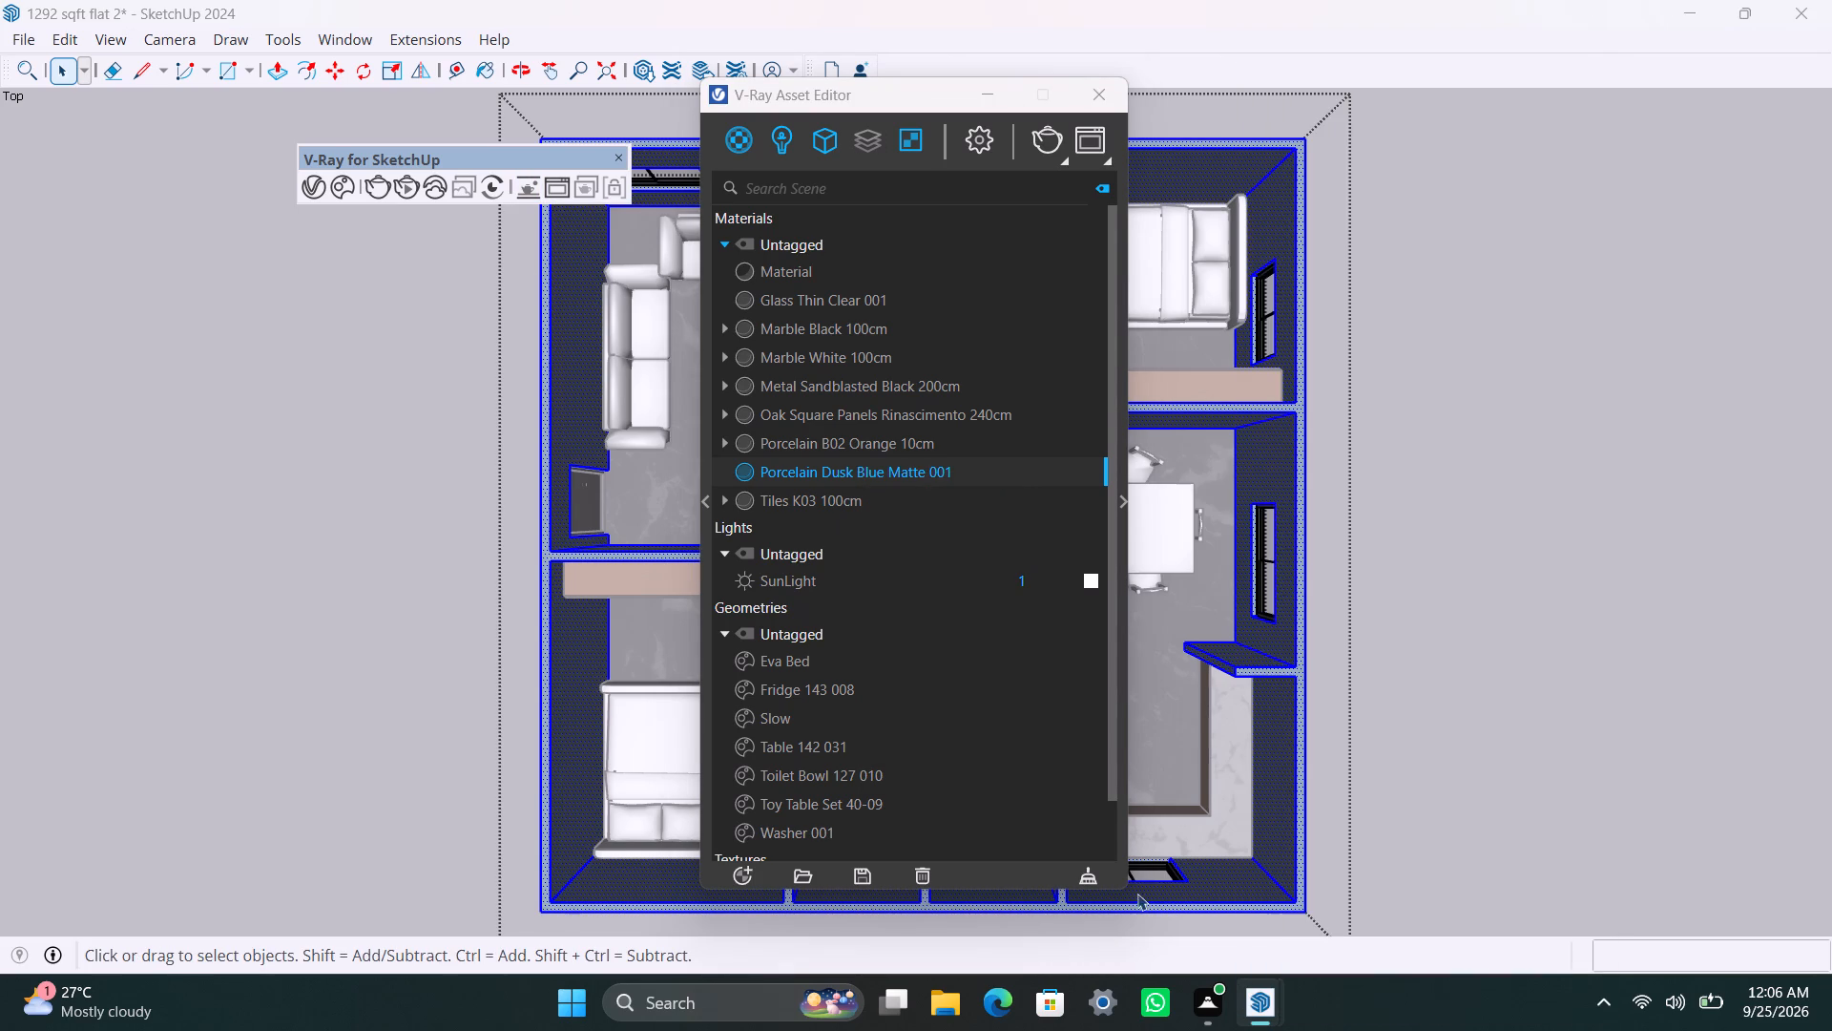
click(251, 152)
click(277, 500)
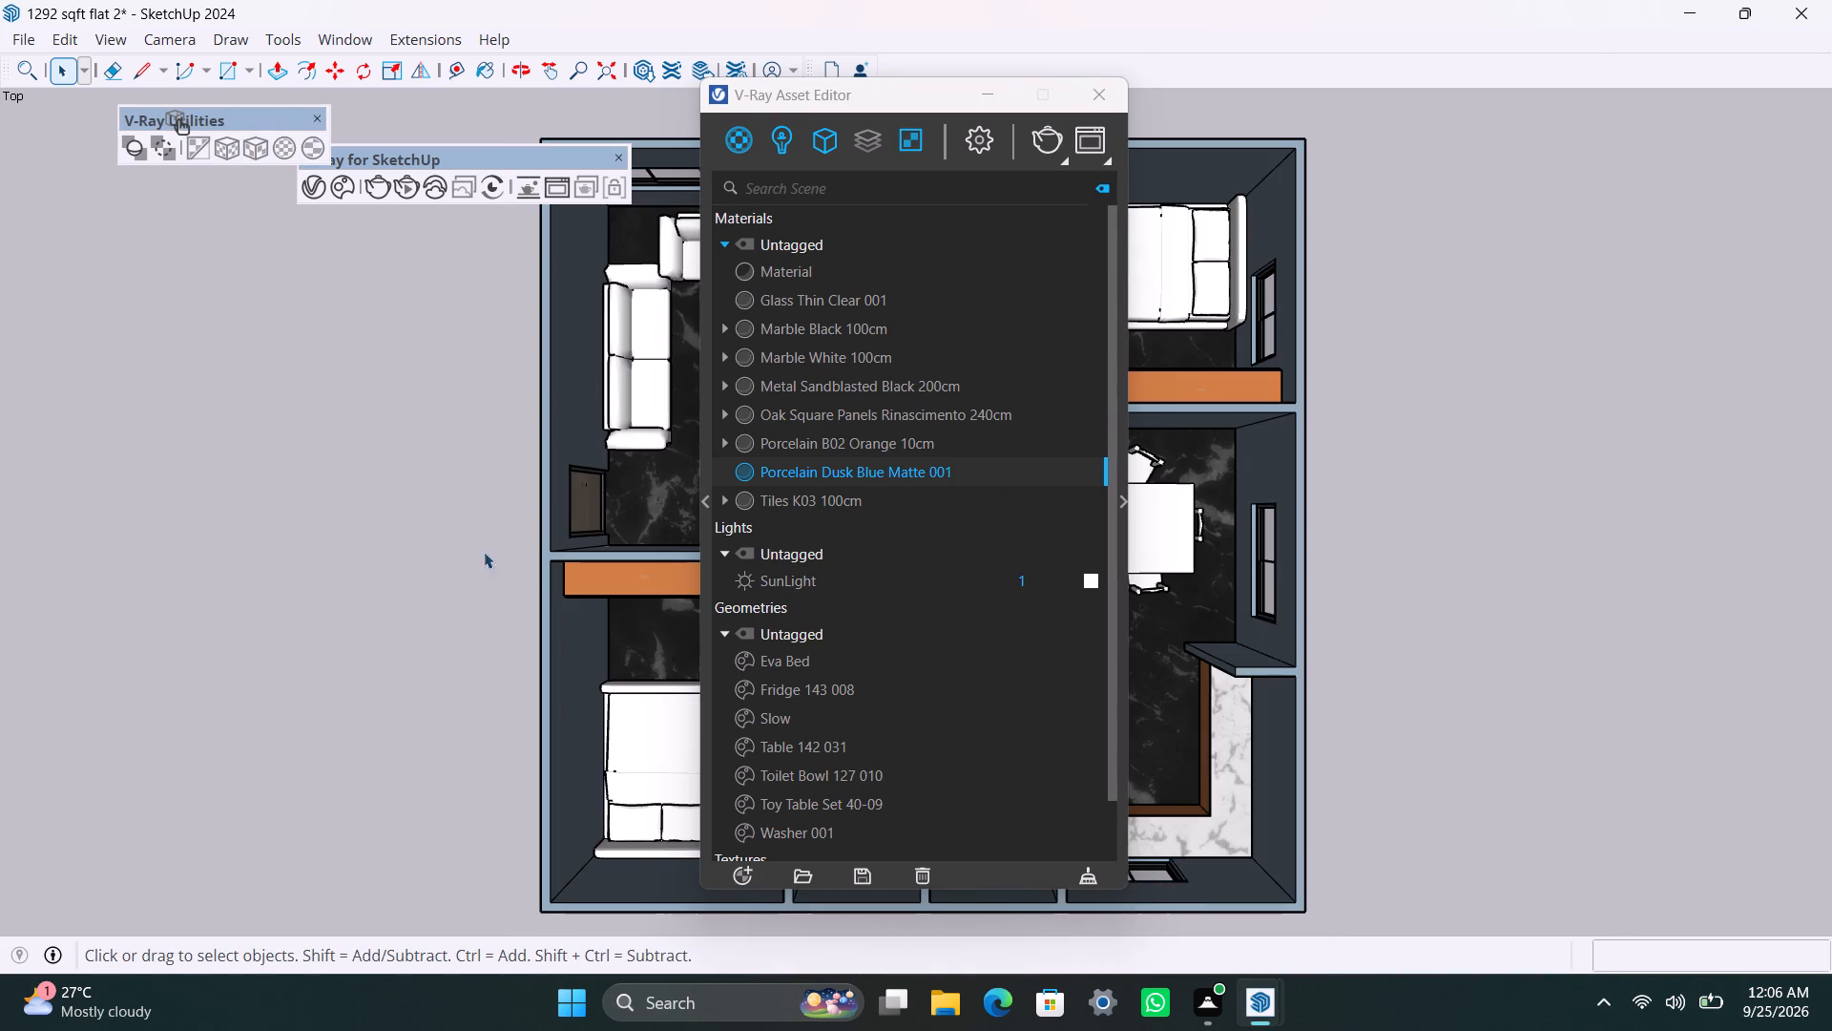
key(space)
click(993, 83)
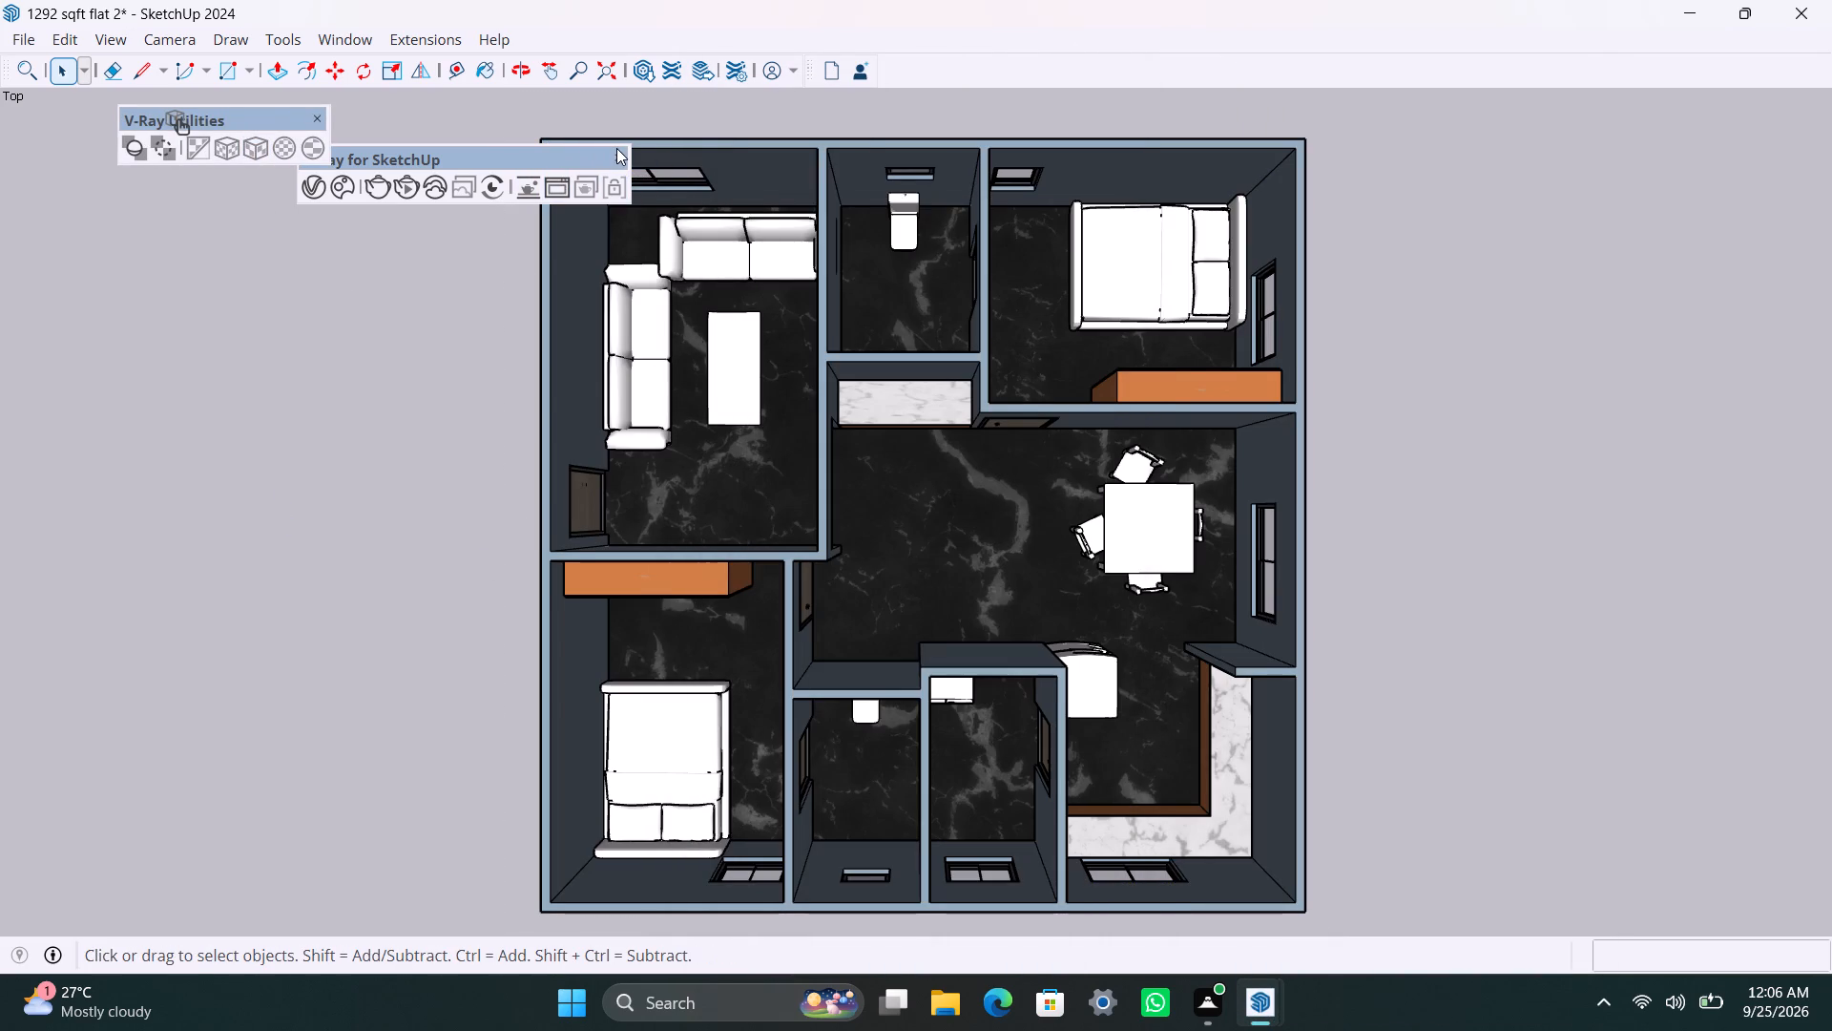
Close both V-Ray toolbars and save the model.
click(617, 148)
click(325, 112)
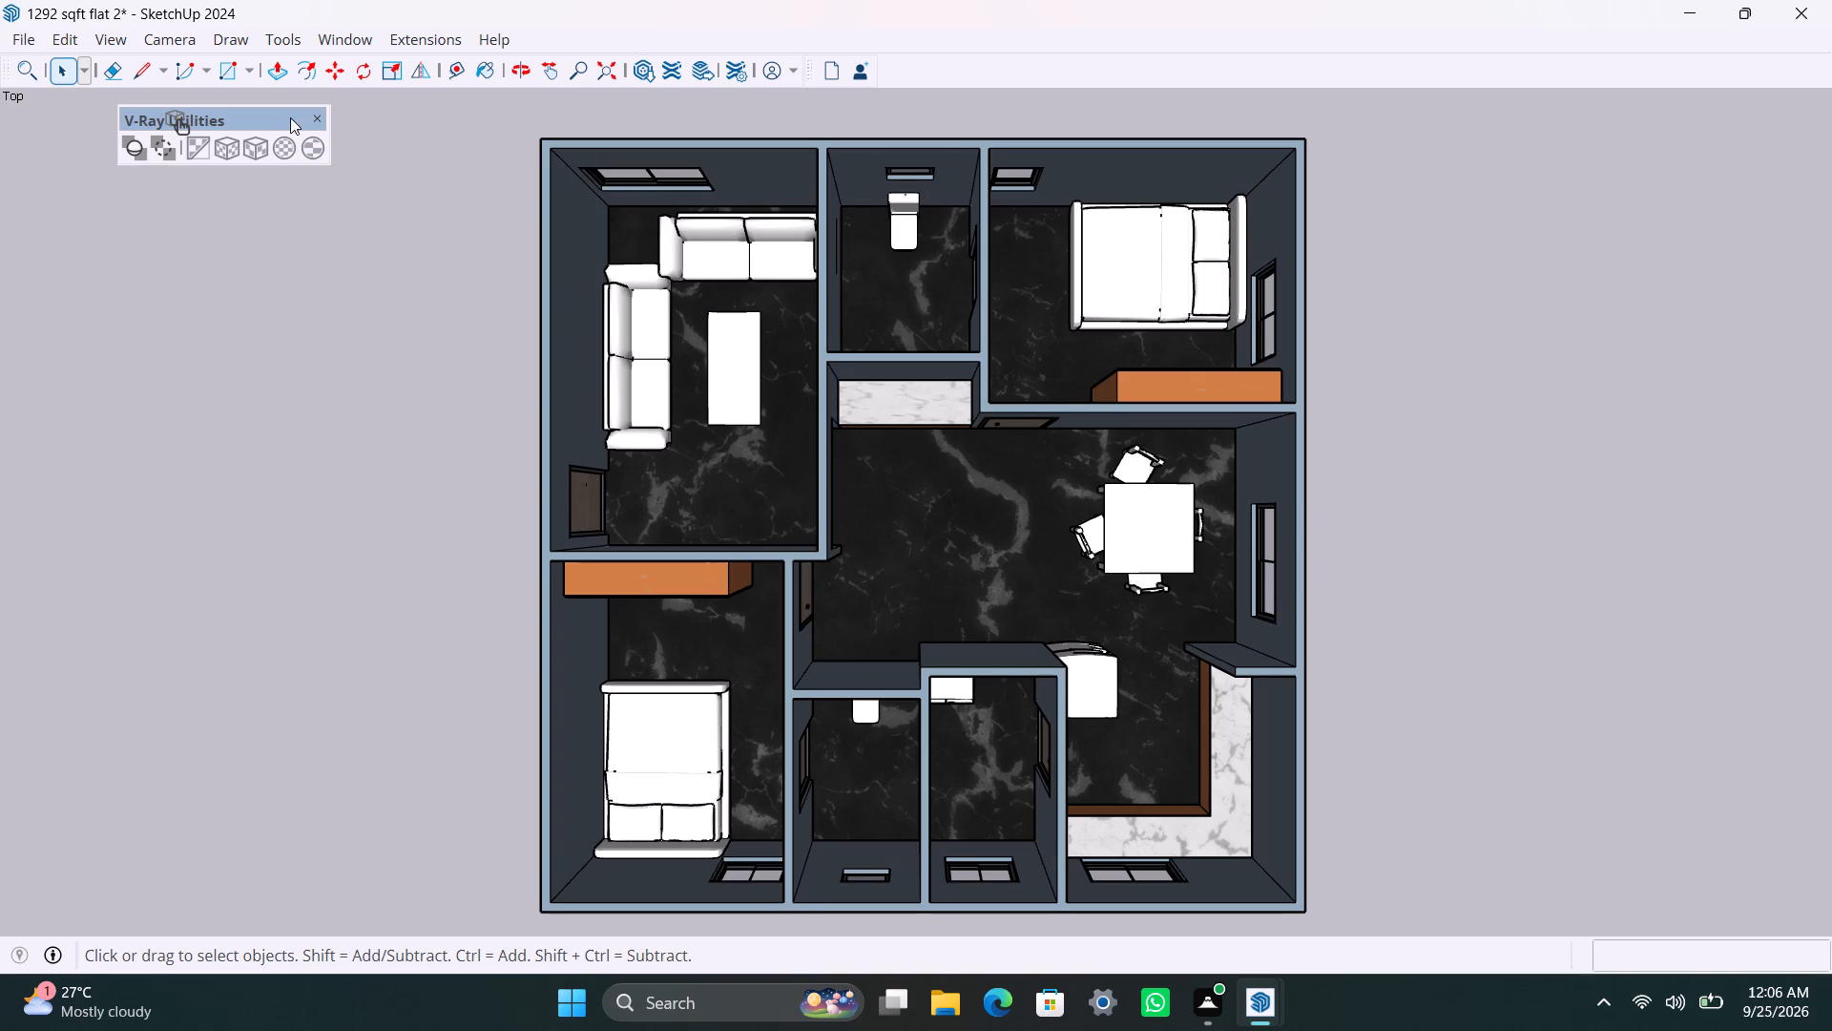
click(319, 114)
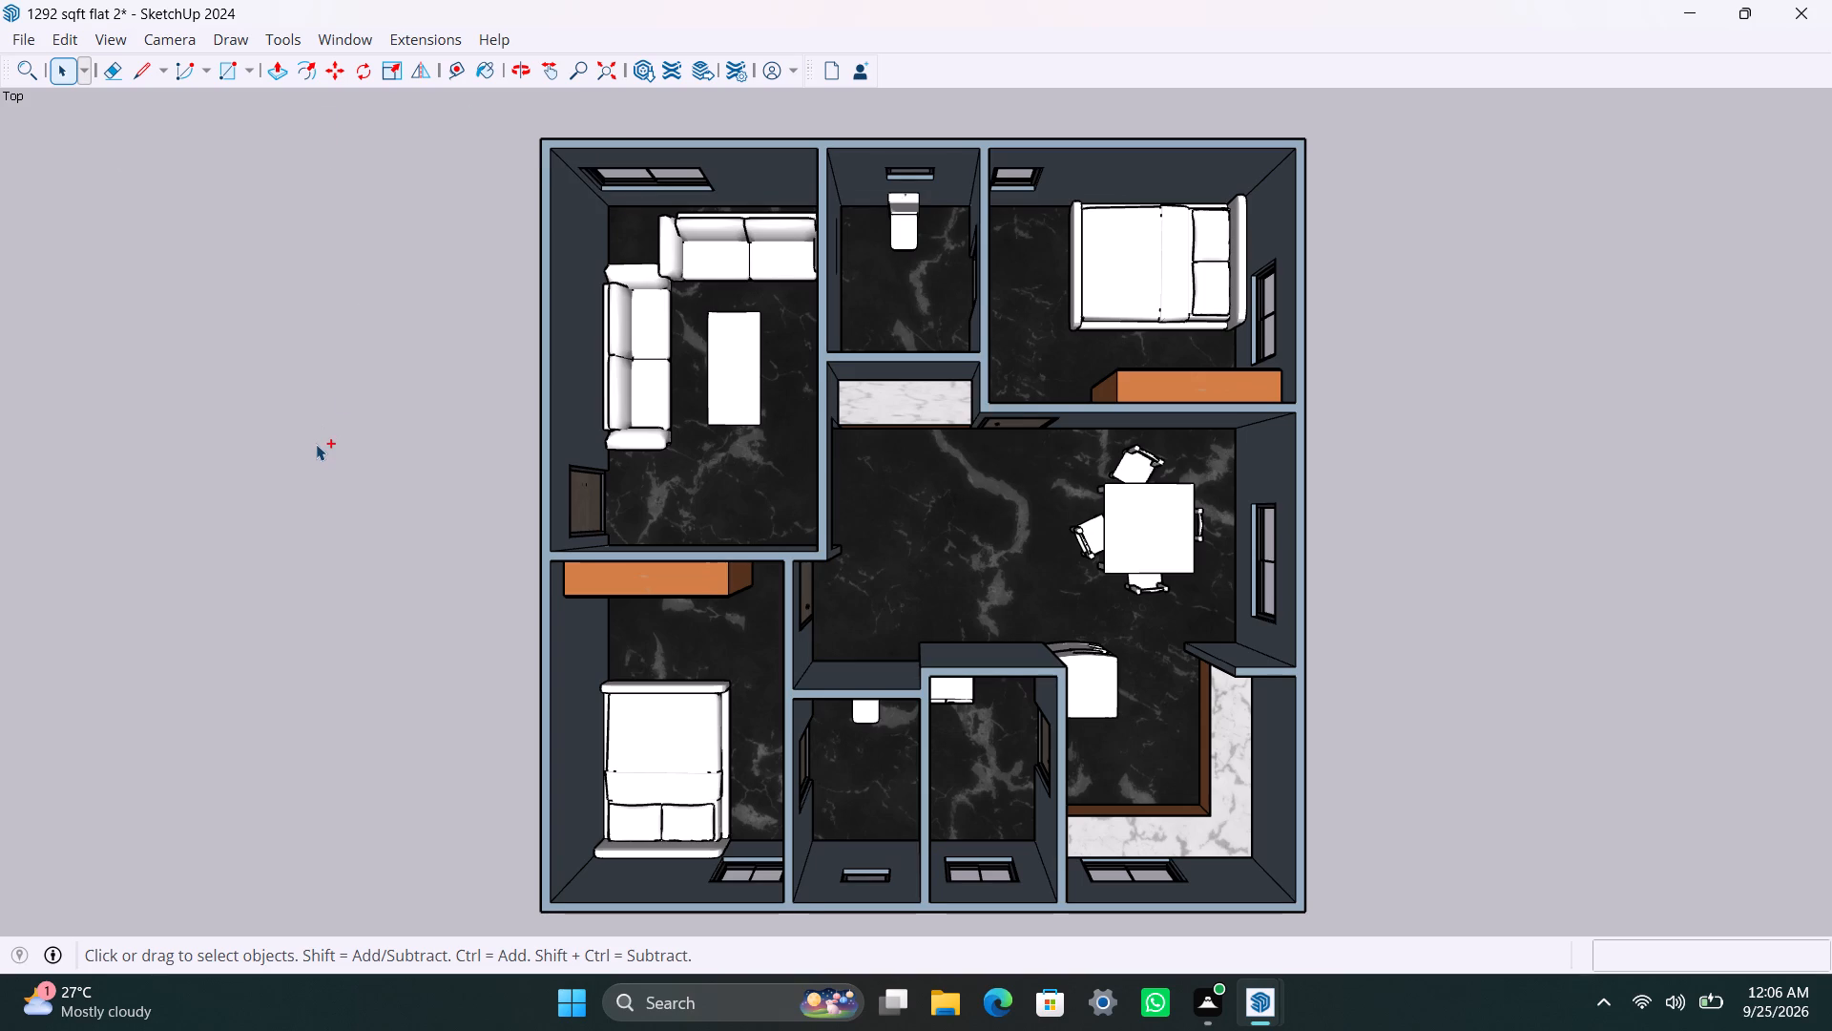
key(ctrl+s)
key(space)
Open Snipping Tool and capture a rectangular screenshot framing the whole top-view floor plan.
click(671, 1015)
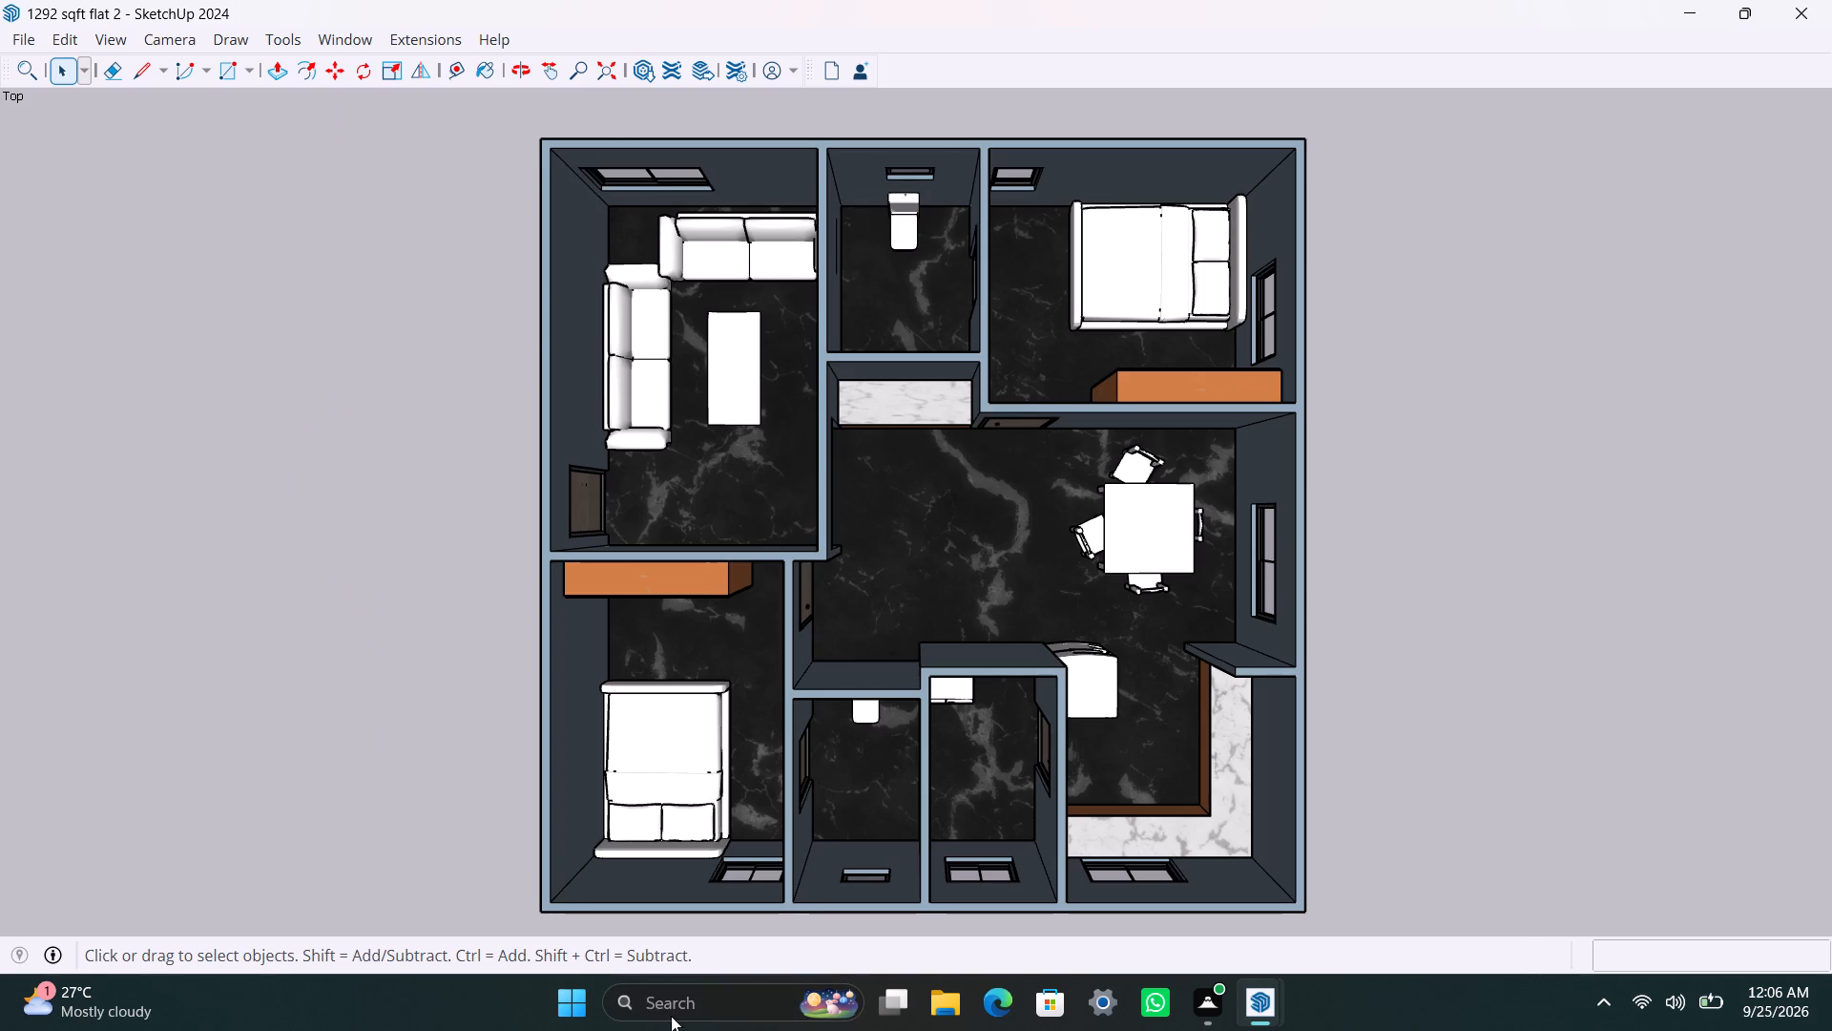
click(776, 516)
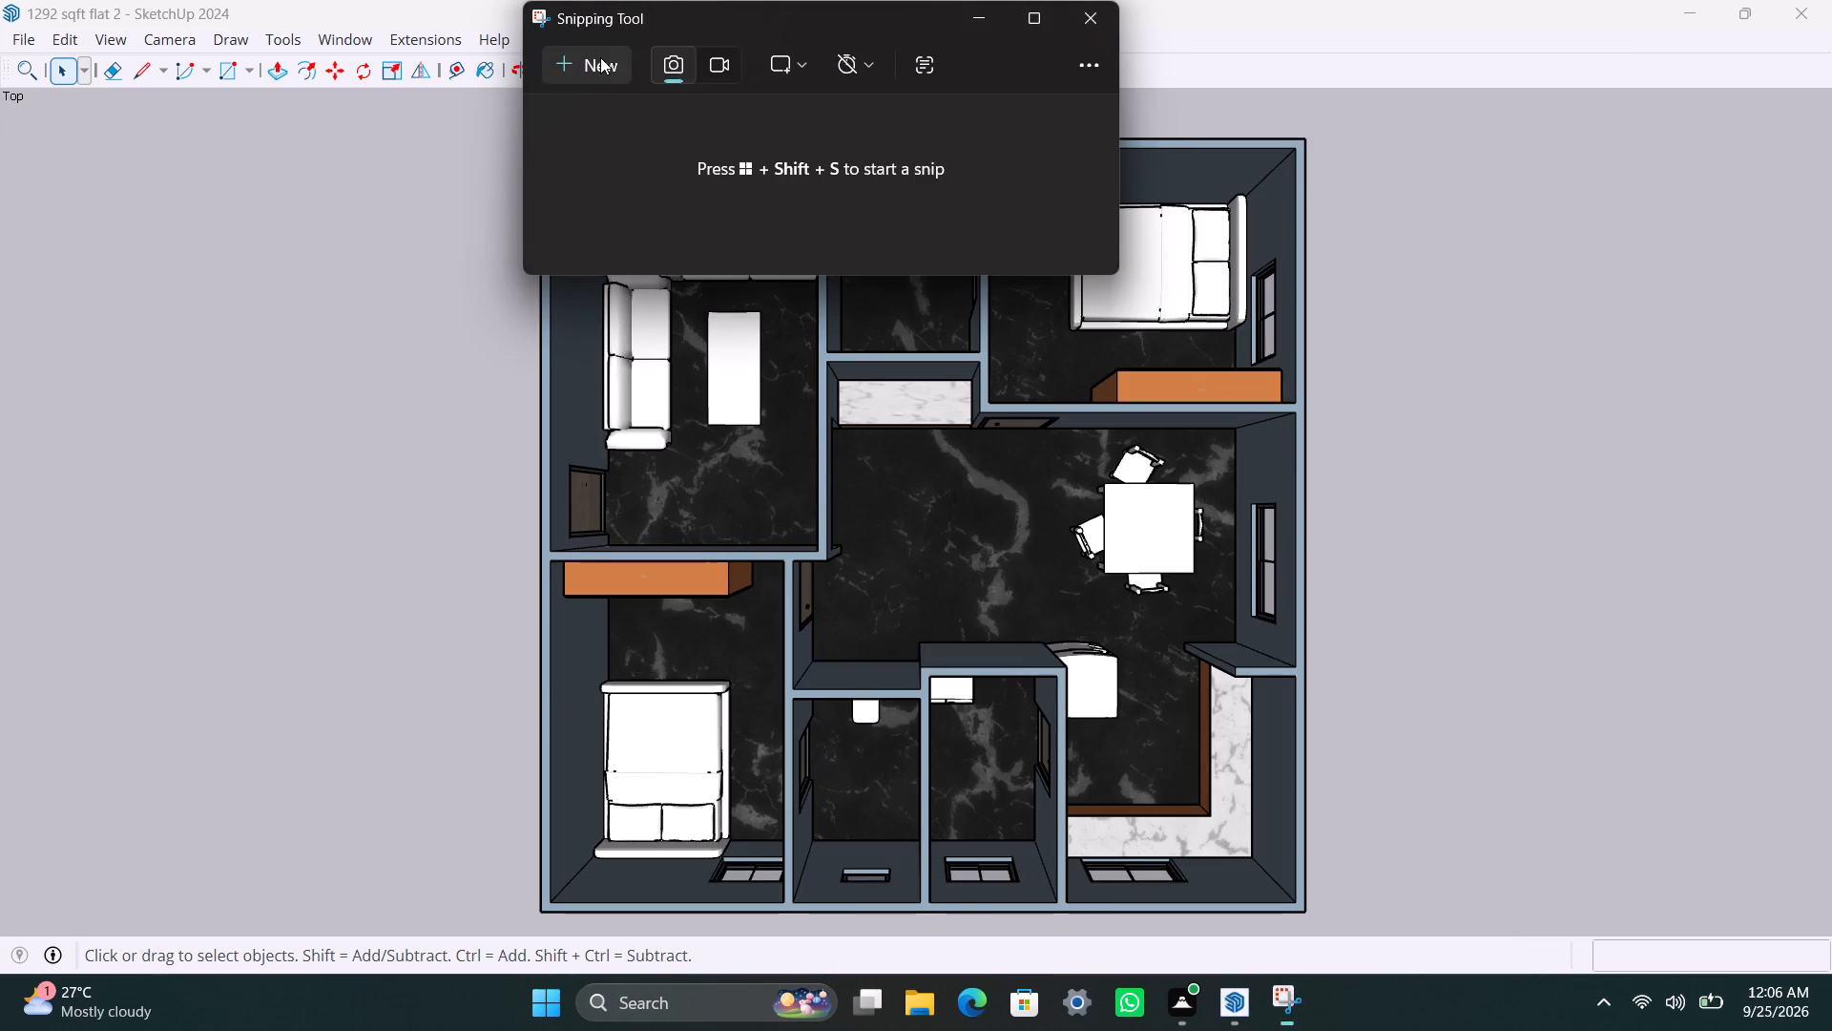
click(599, 57)
drag(484, 118, 873, 820)
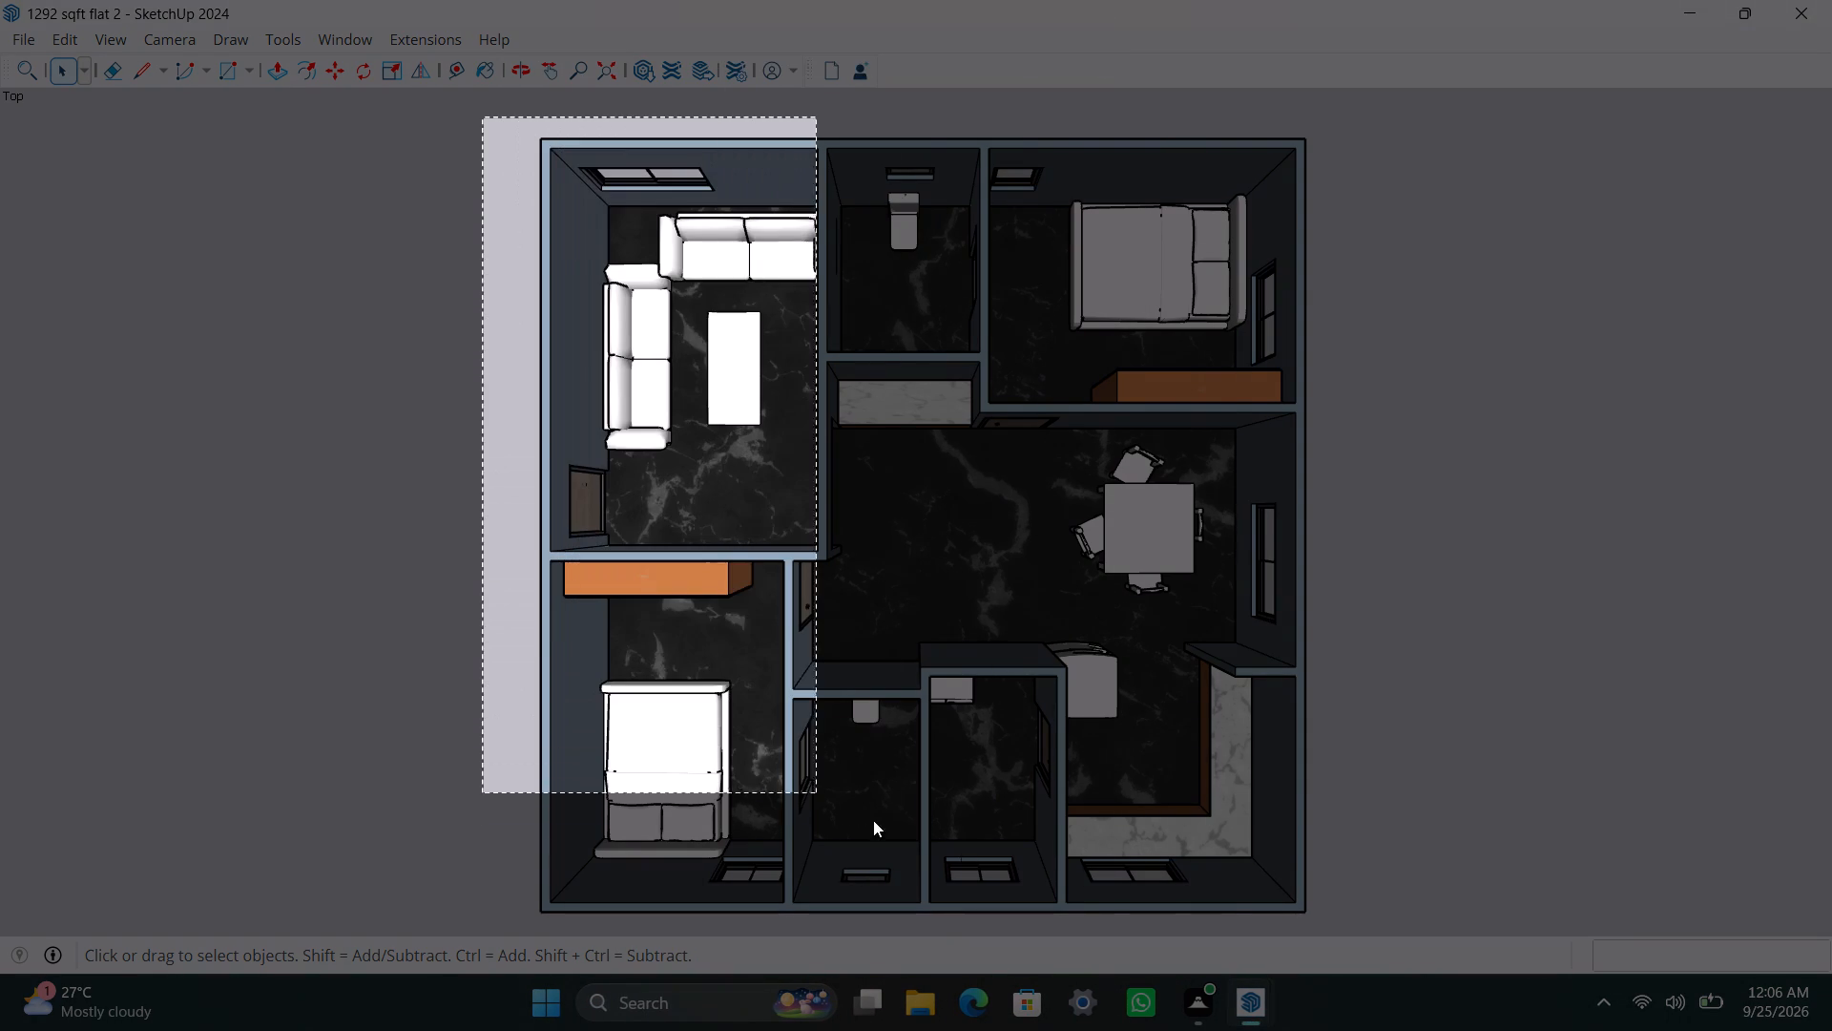
drag(873, 820, 1333, 935)
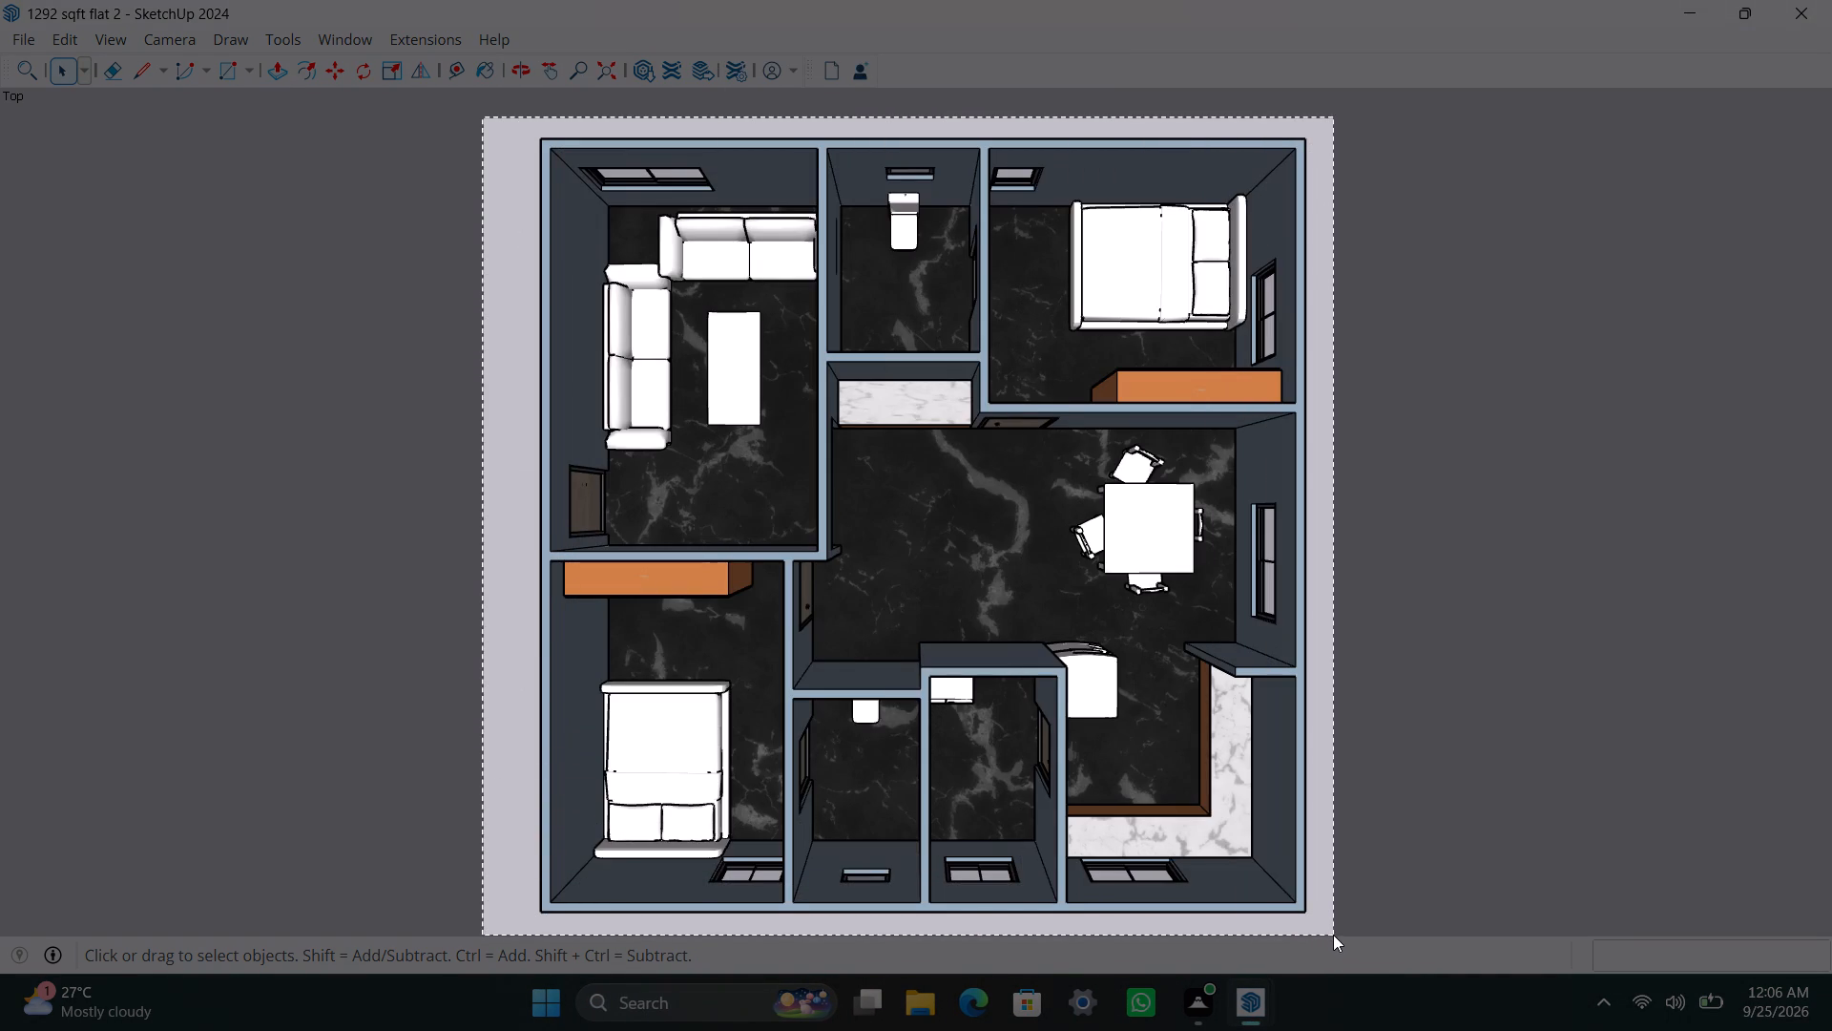
drag(1333, 935, 1347, 937)
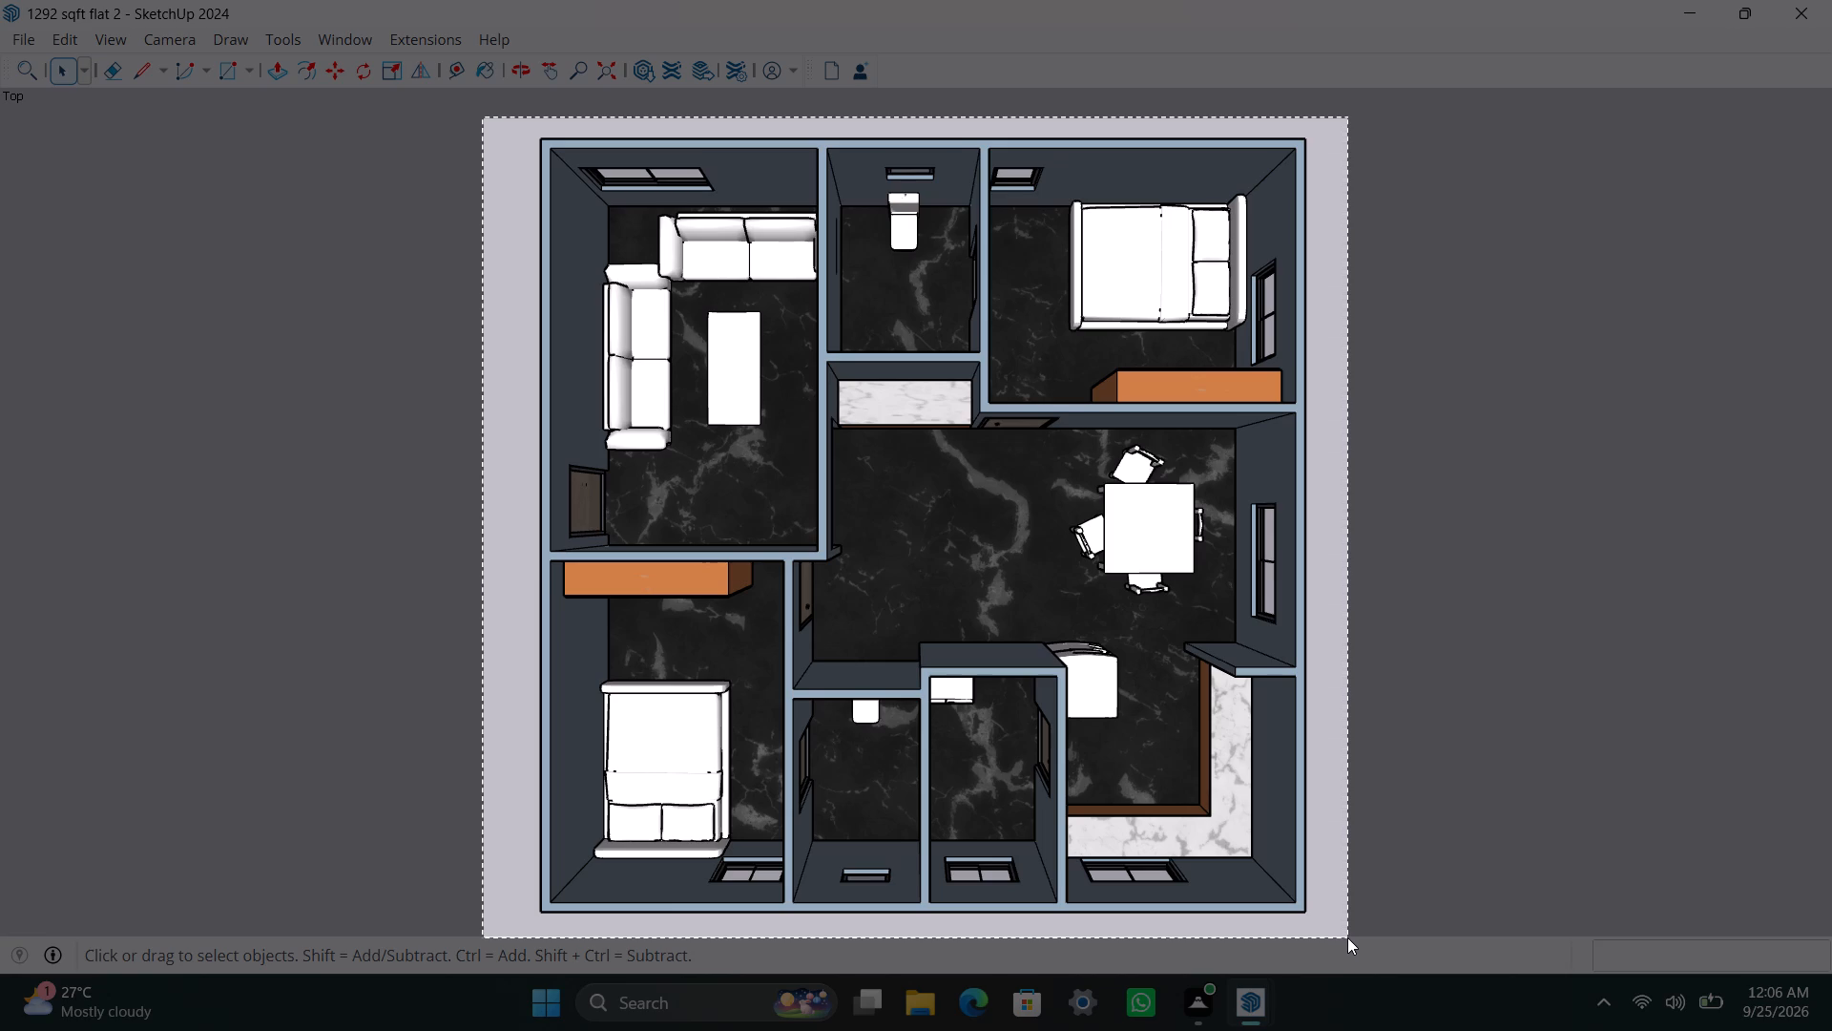
drag(1347, 937, 1350, 937)
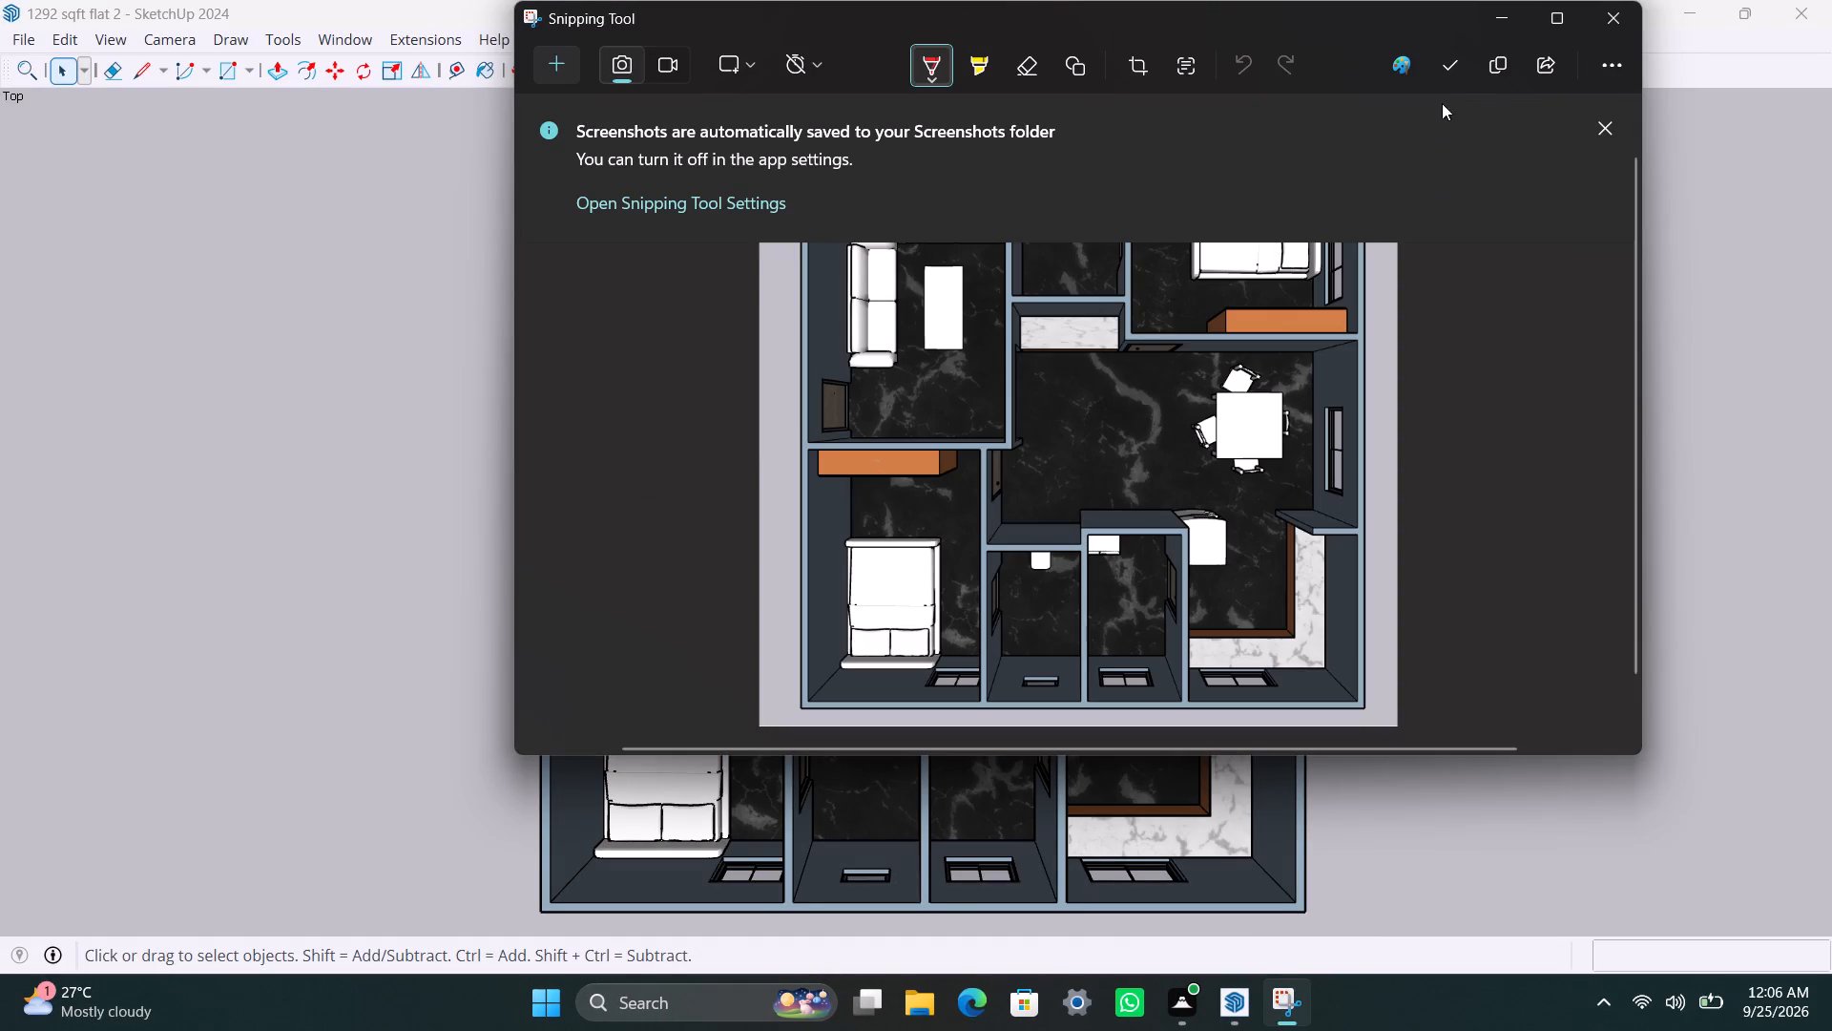
Save the screenshot as a PNG named "1292sq.ft flat 2 3D" in the internship photos folder and close Snipping Tool.
click(1452, 63)
text(1292s)
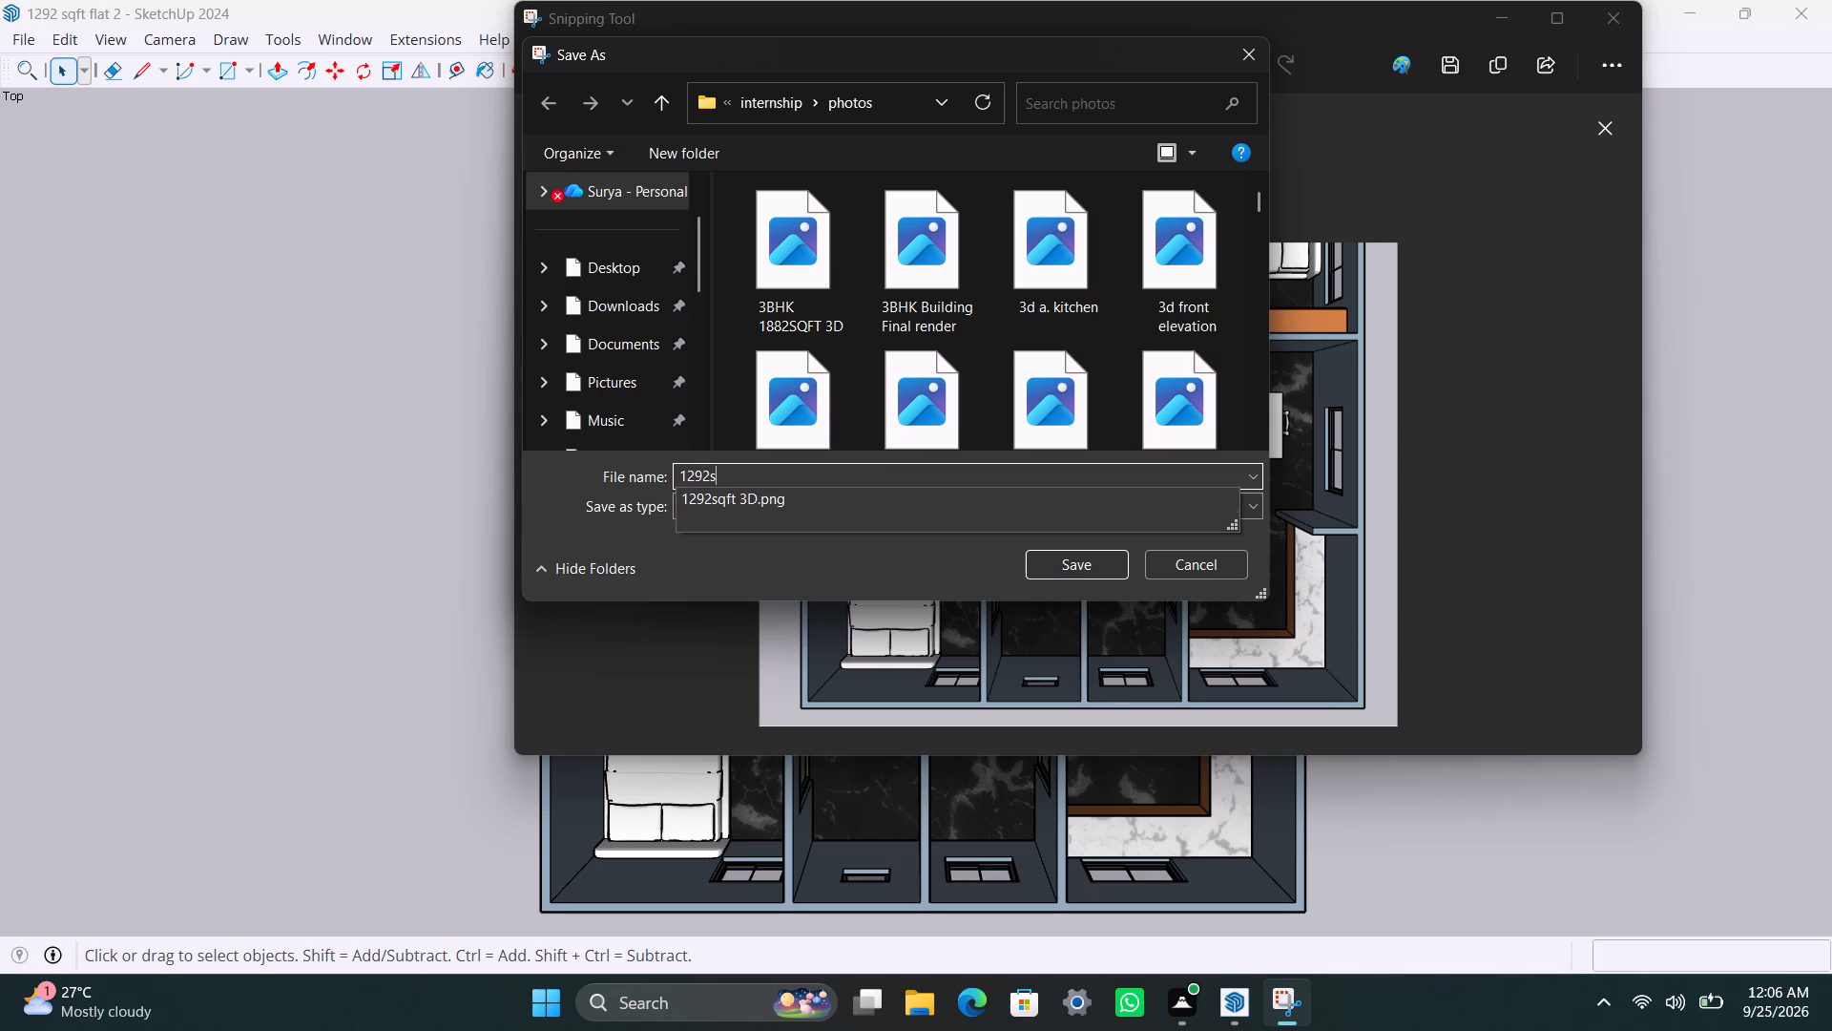
text(q.ft)
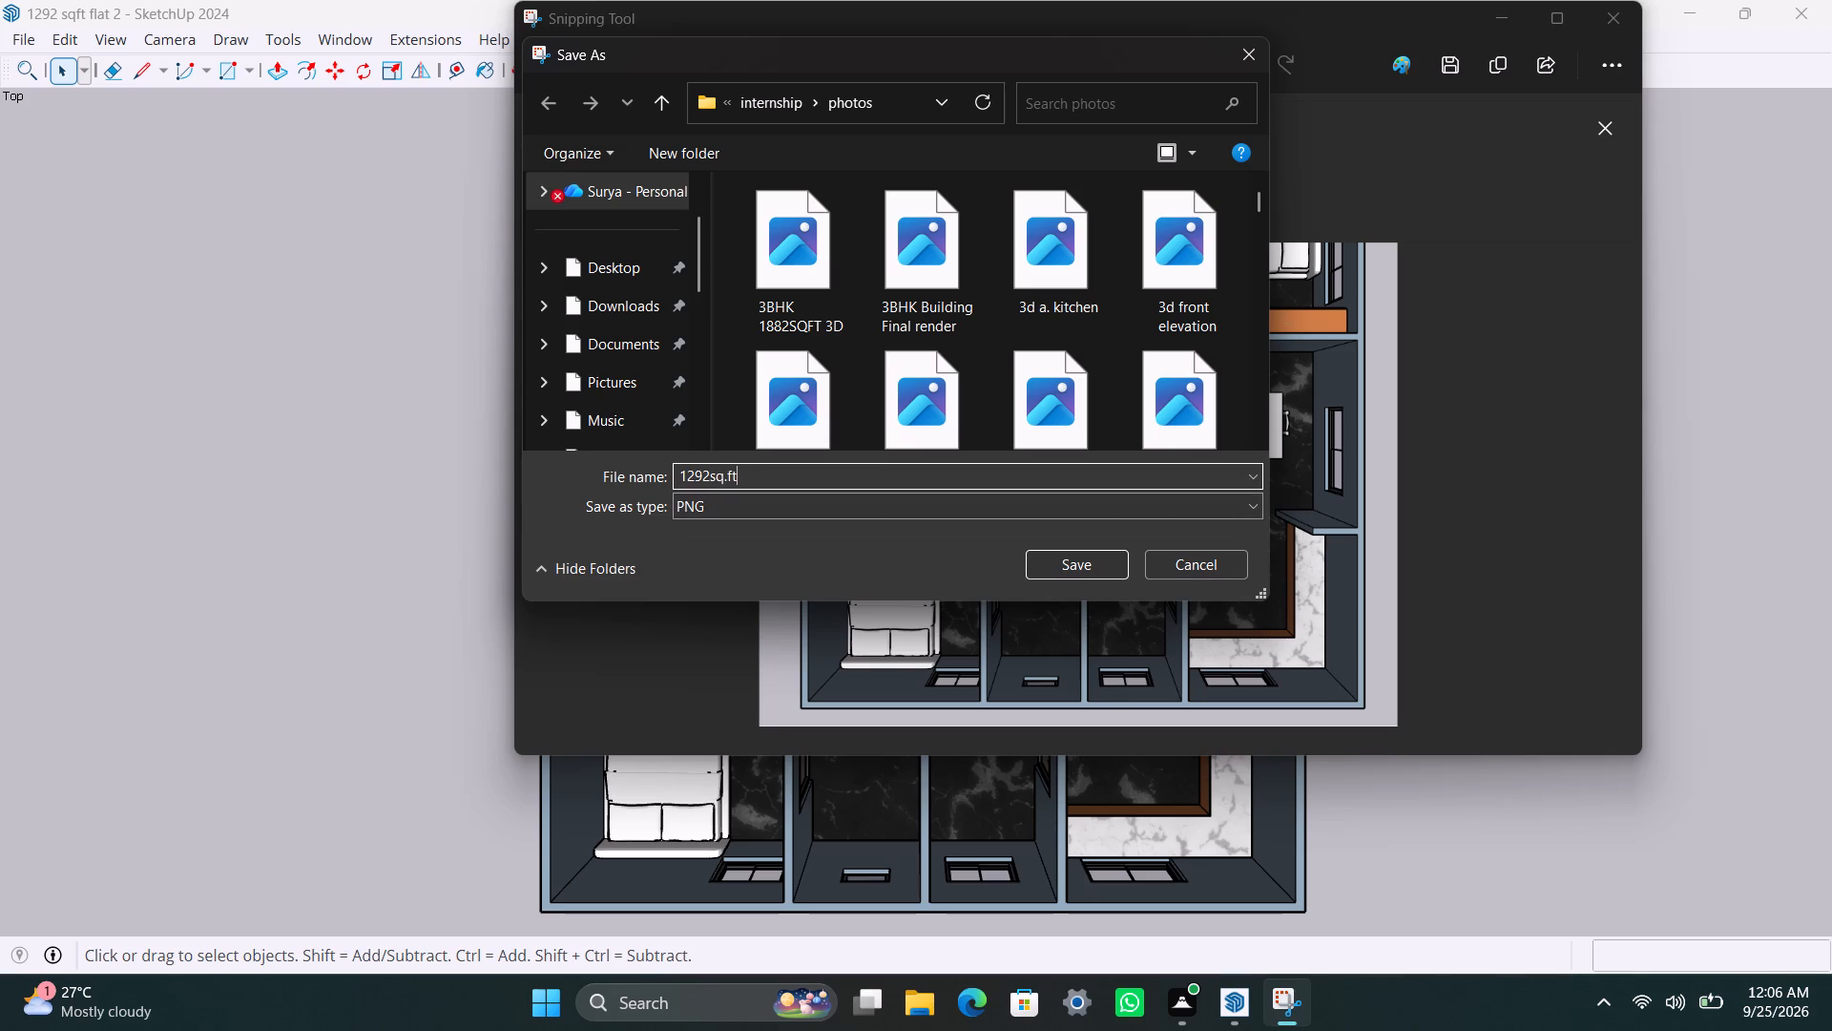
key(space)
text(flat)
key(space)
text(2 3d)
drag(801, 472, 777, 469)
key(BackSpace)
text(3D)
click(1070, 566)
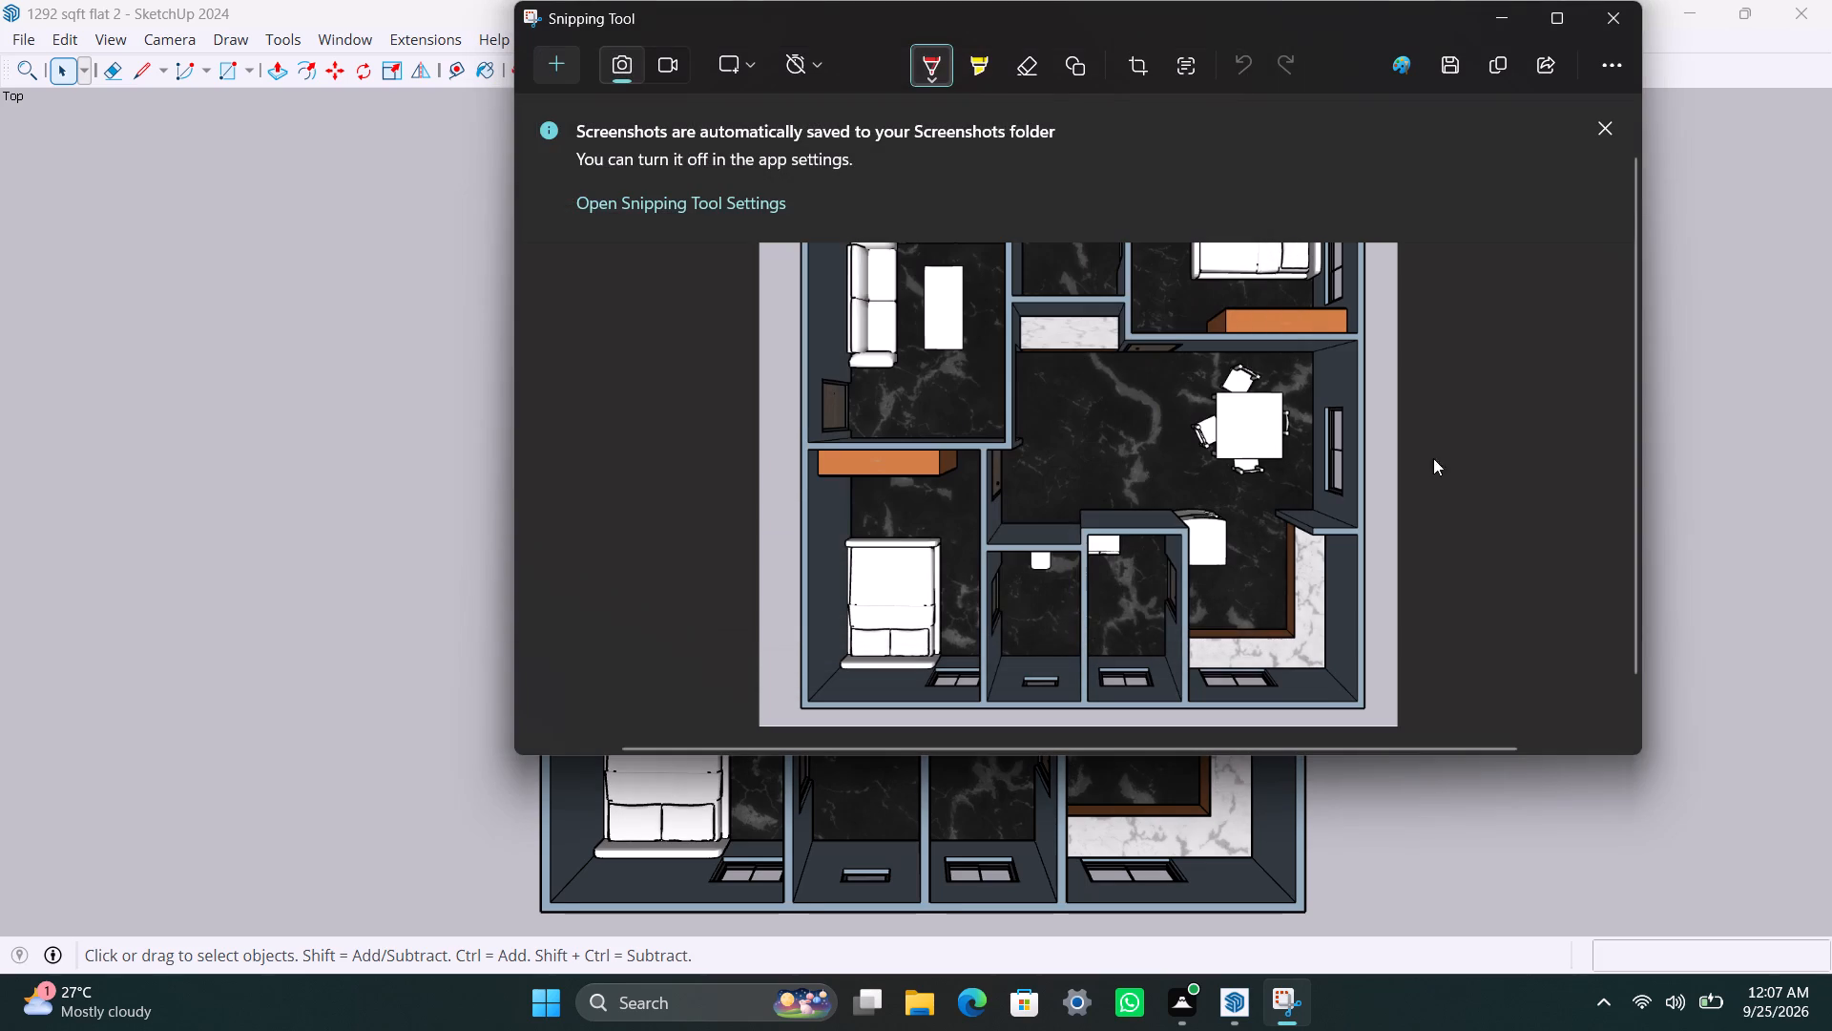
click(1623, 12)
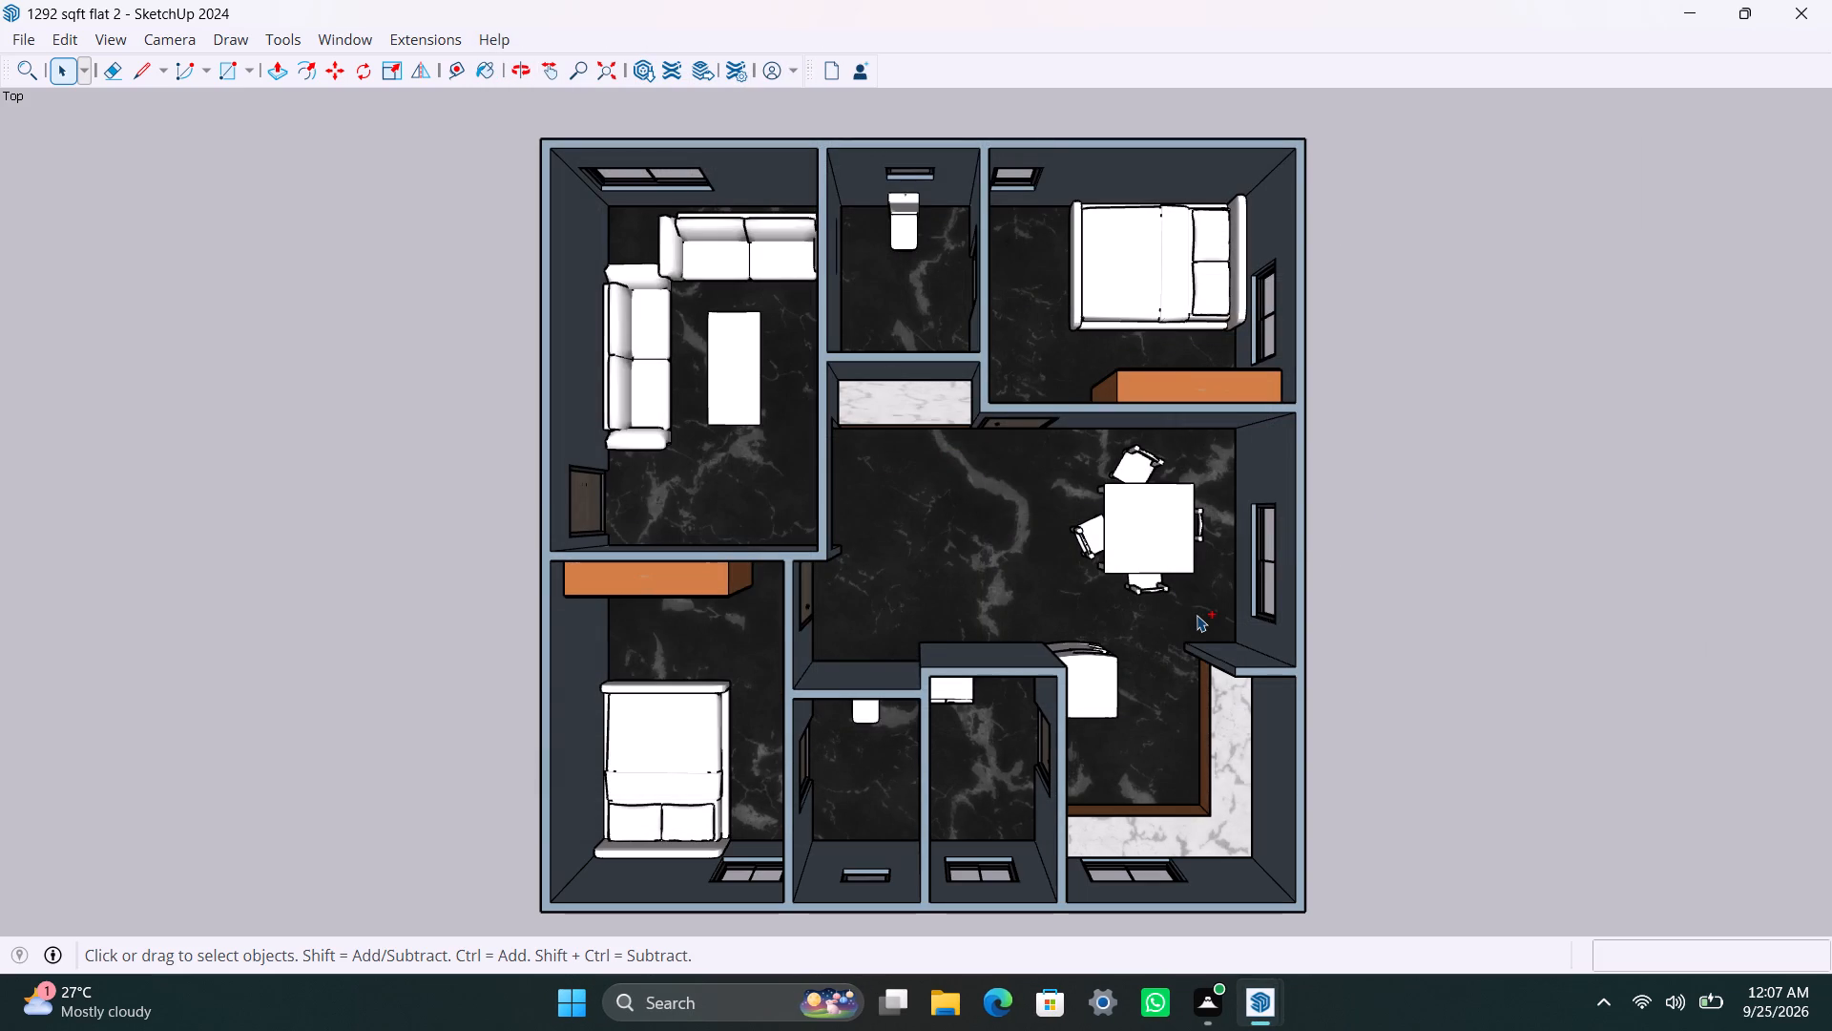
Save the SketchUp model.
key(ctrl+s)
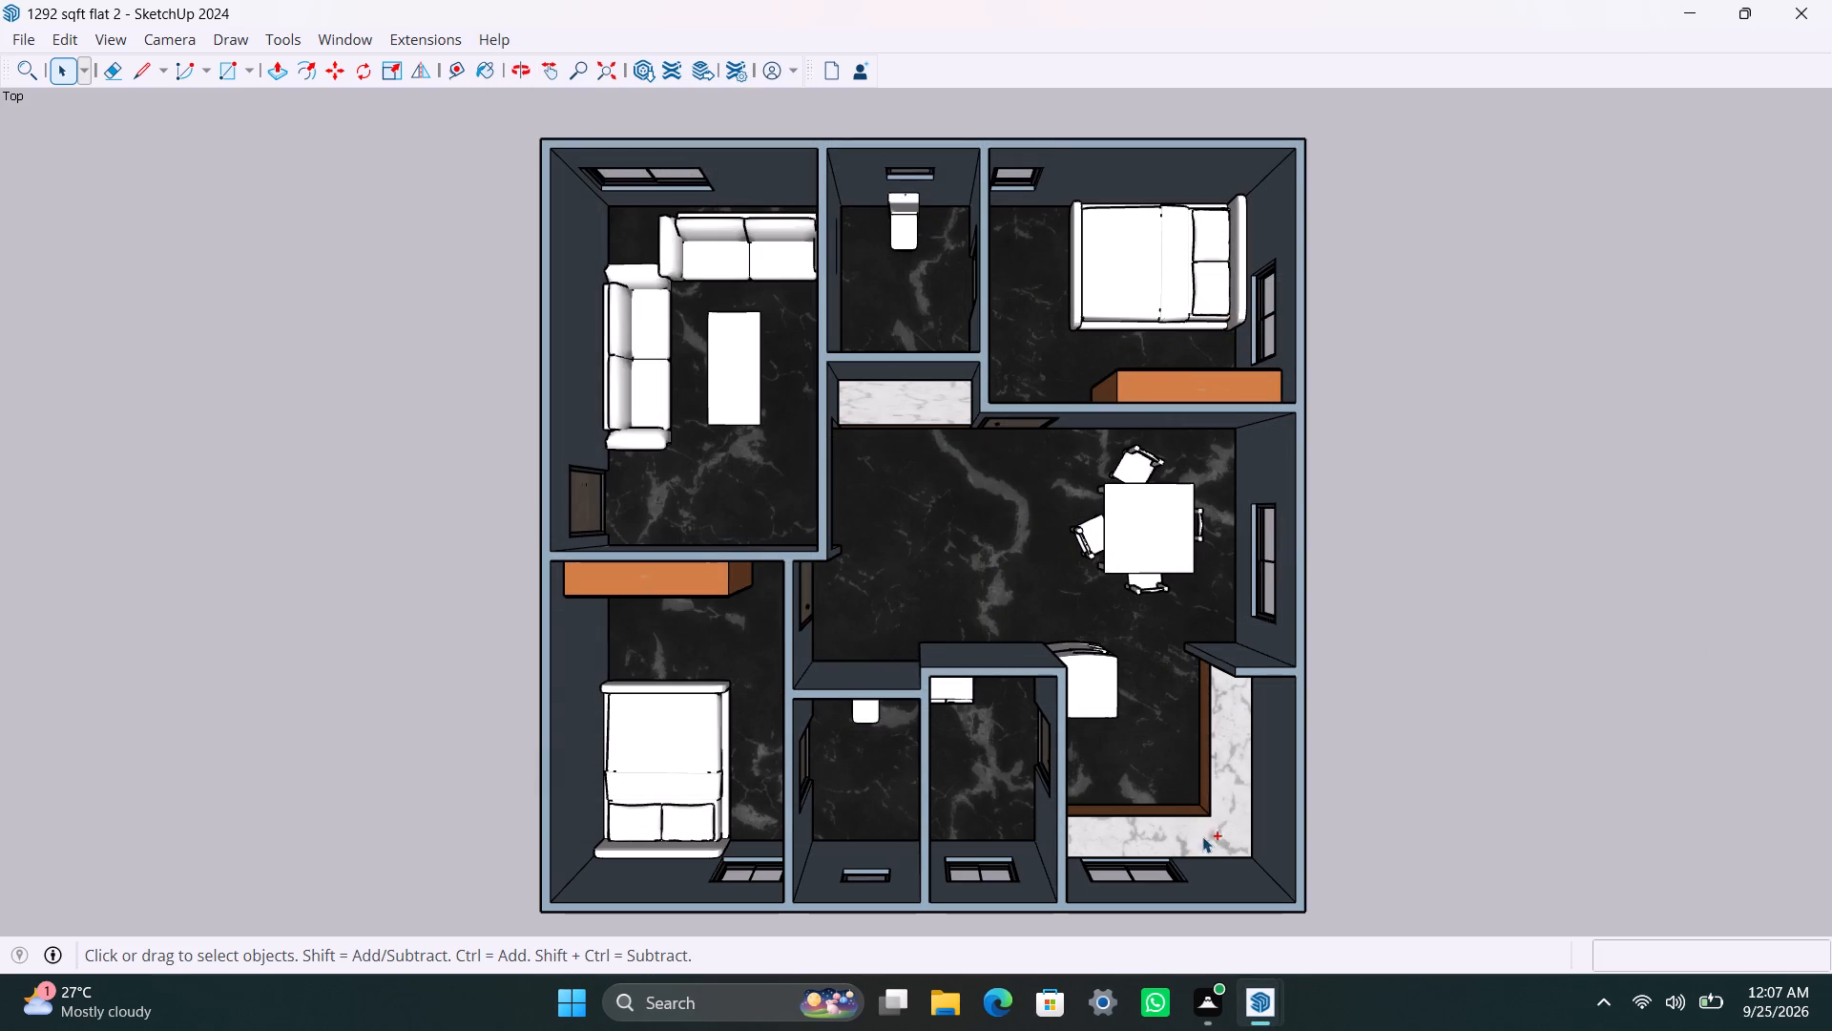
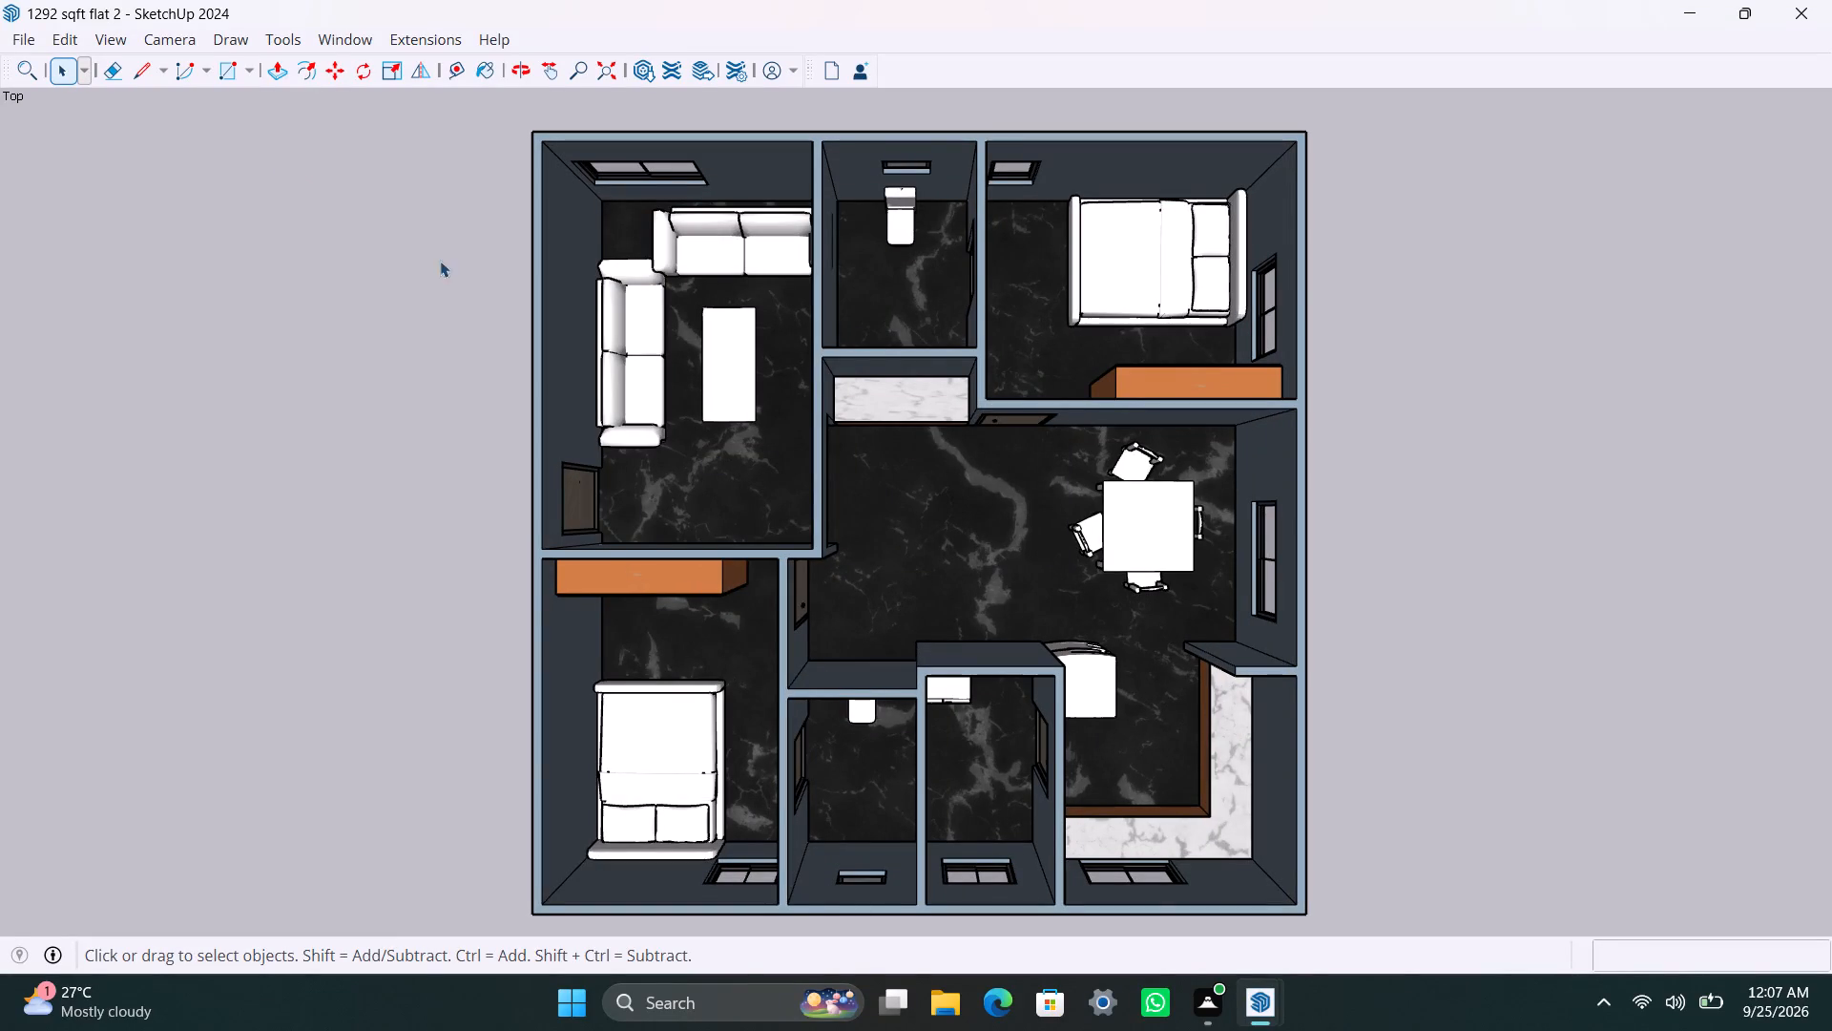
Inspect the flat's exterior from several sides, ending in the standard isometric view of the corner beside the entrance door.
click(188, 40)
click(218, 132)
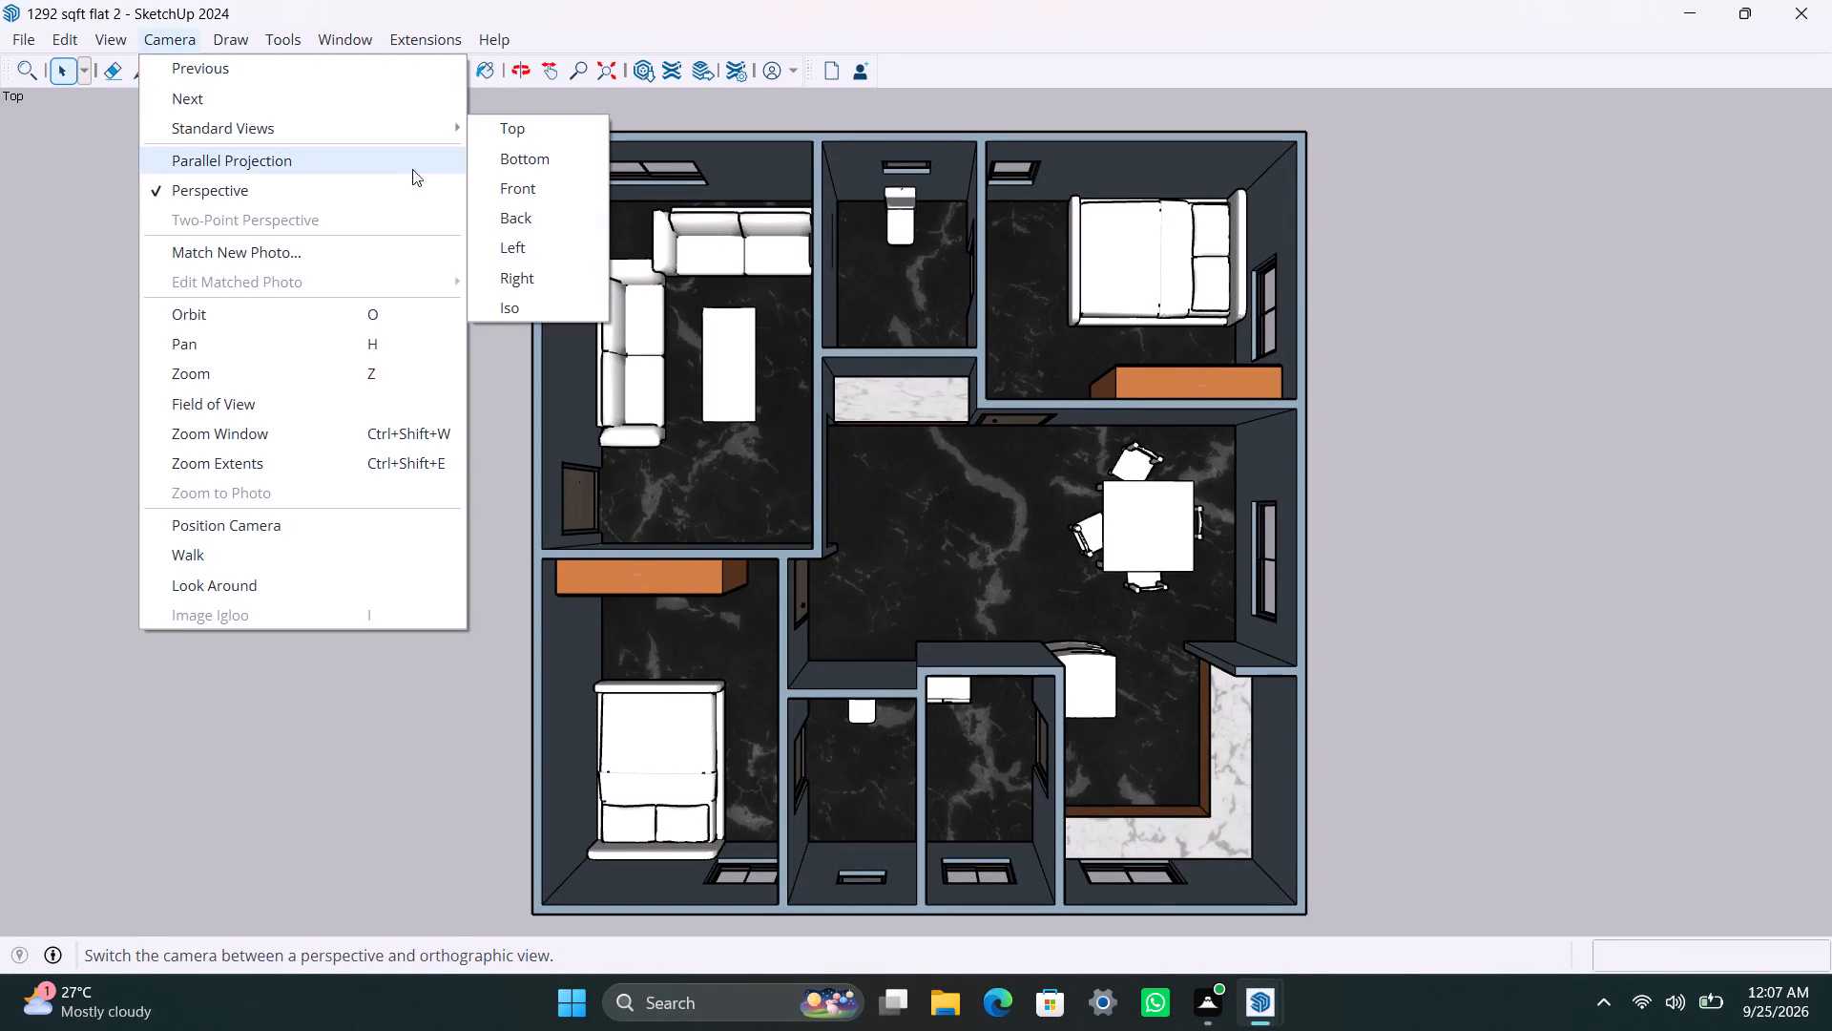
click(528, 297)
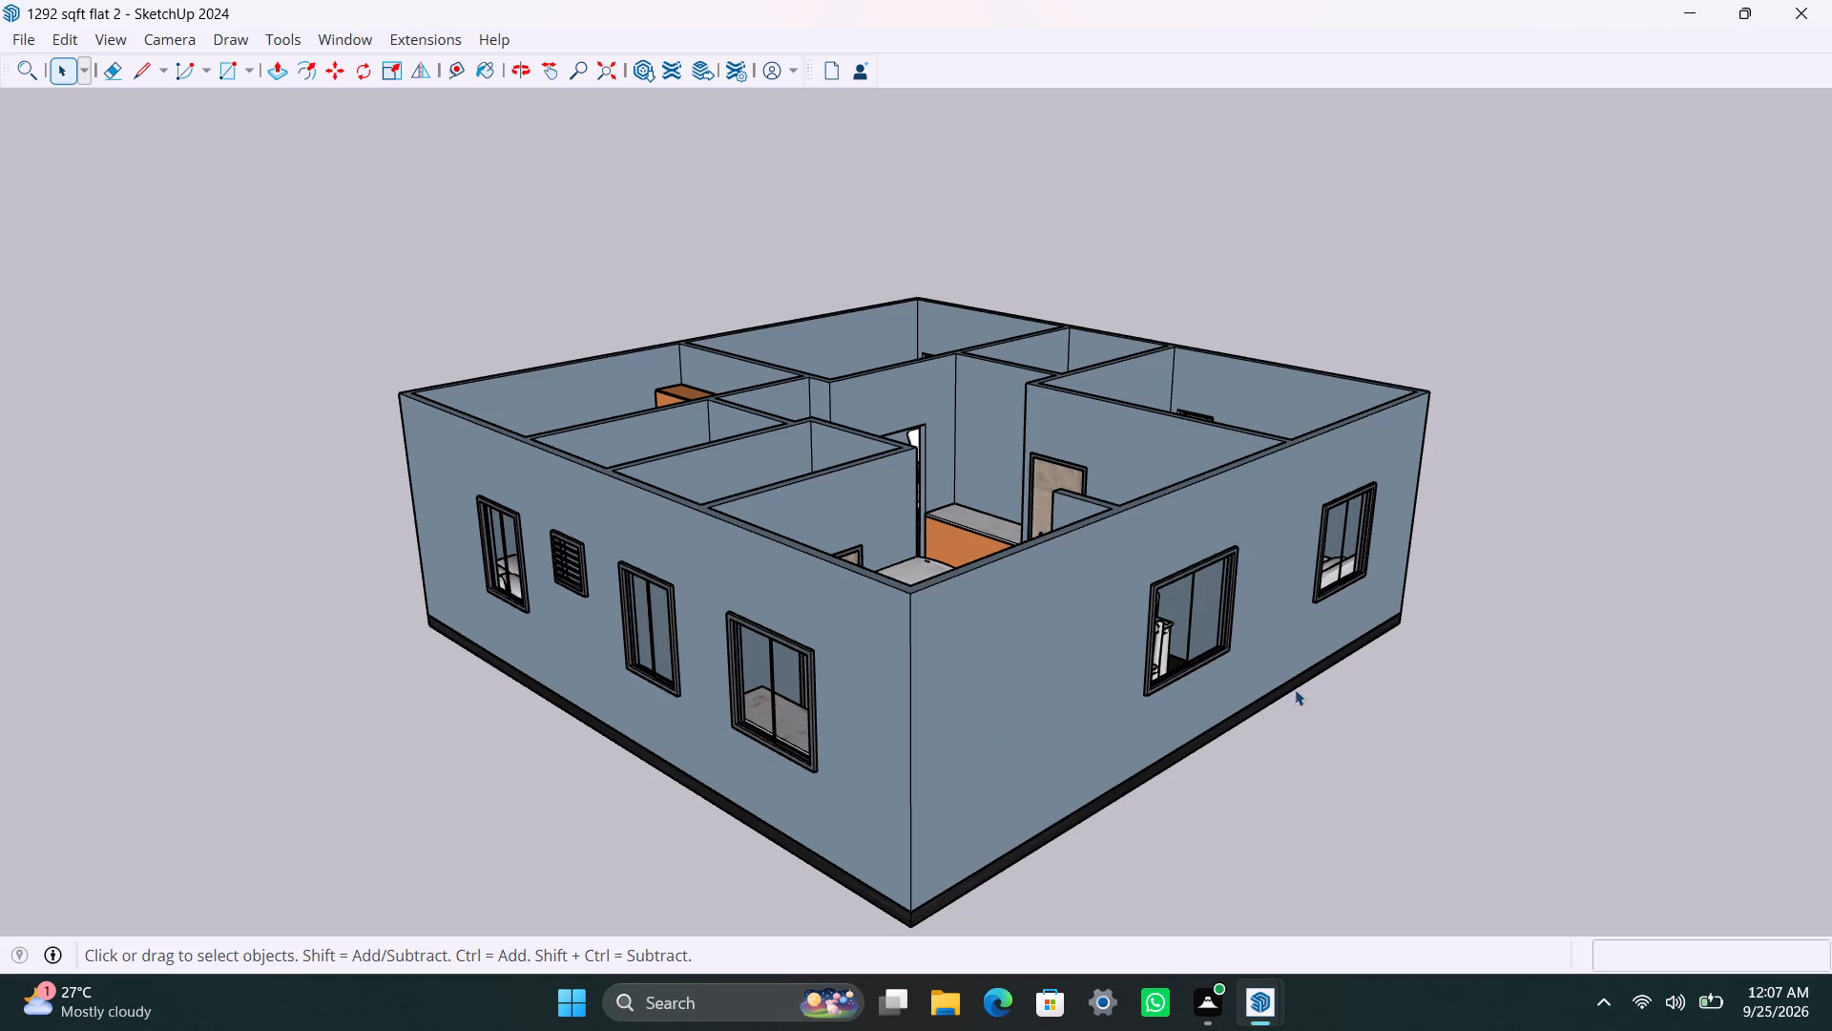
middle_drag(1402, 696, 1338, 706)
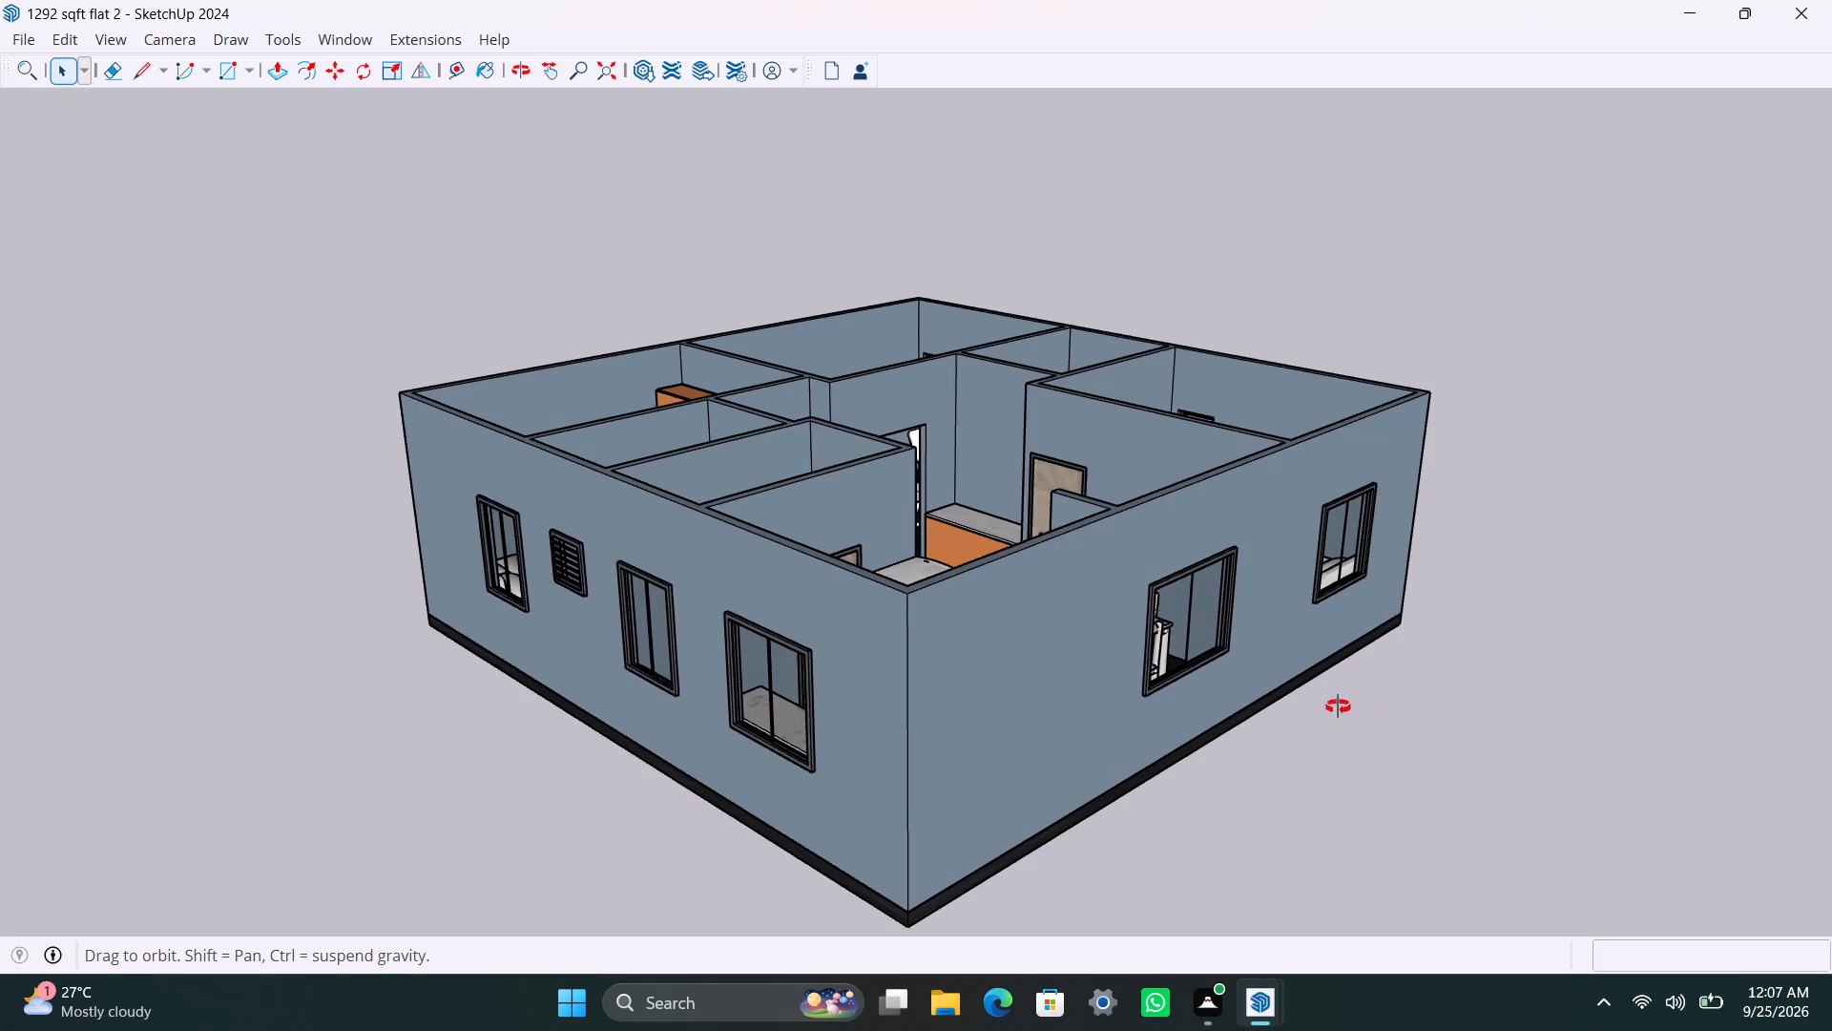
middle_drag(1338, 706, 62, 760)
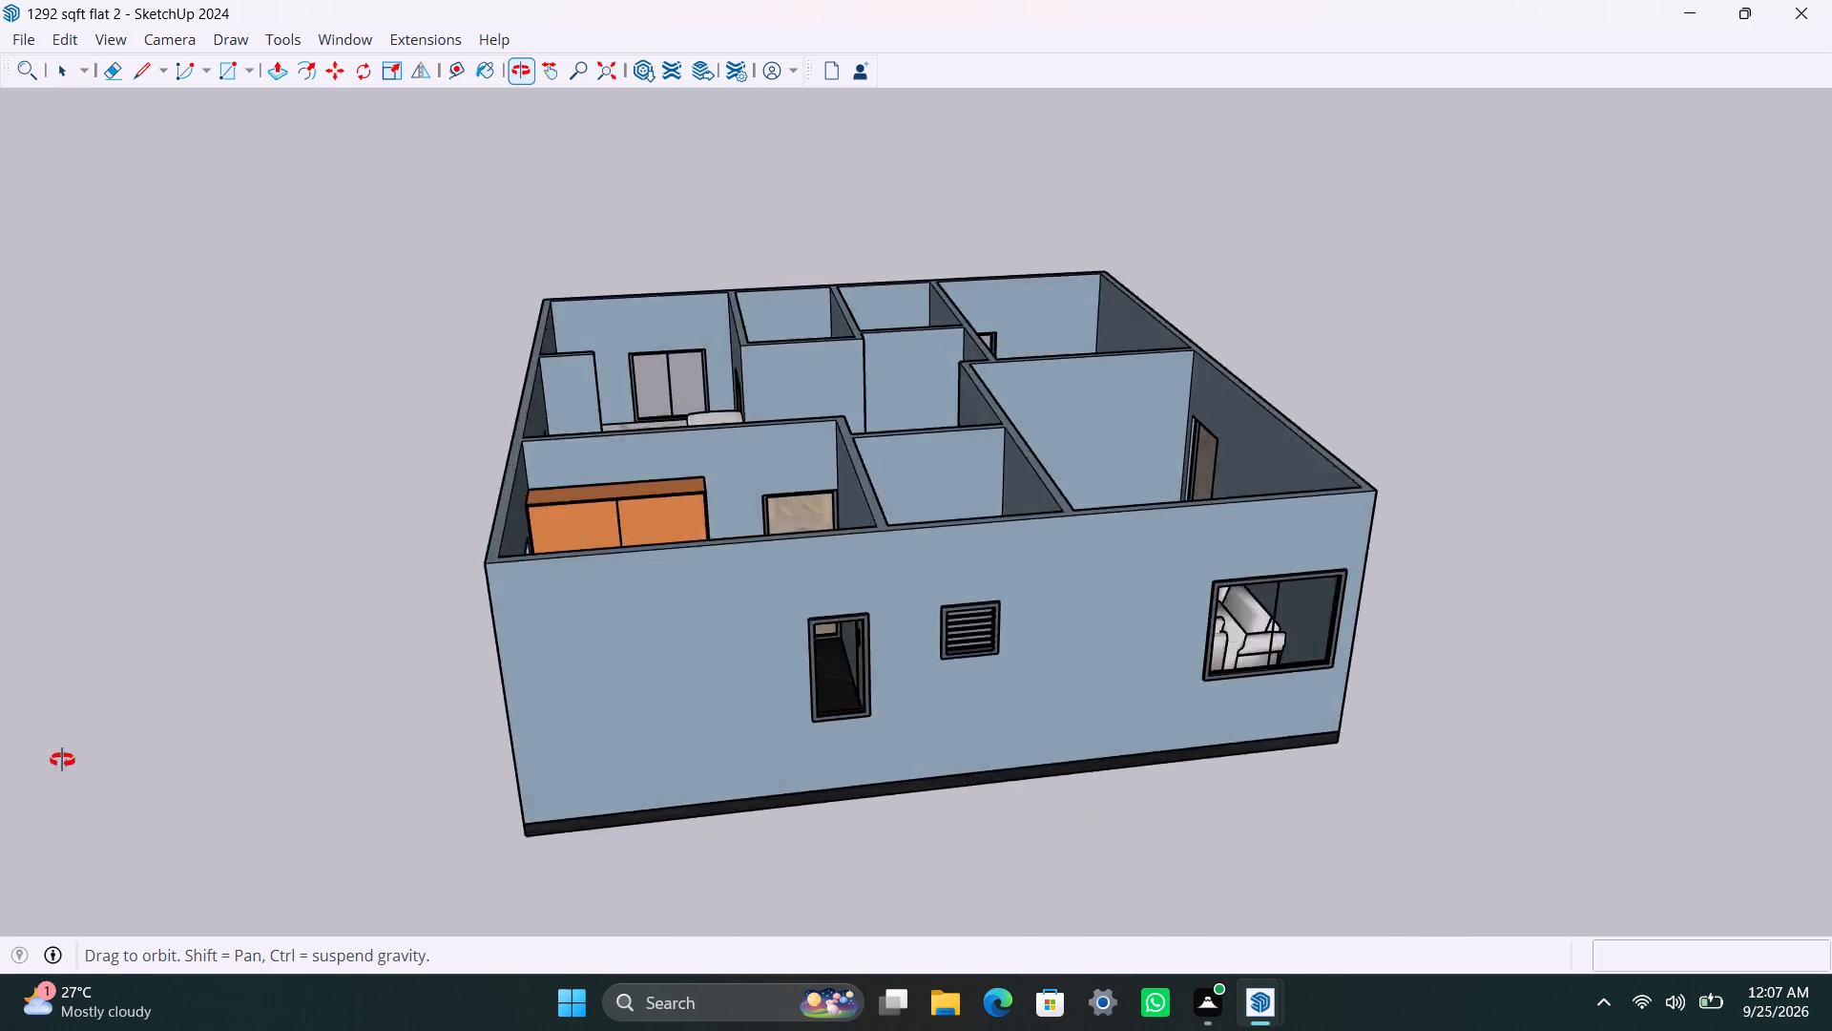
middle_drag(62, 760, 0, 739)
middle_drag(1565, 879, 1174, 874)
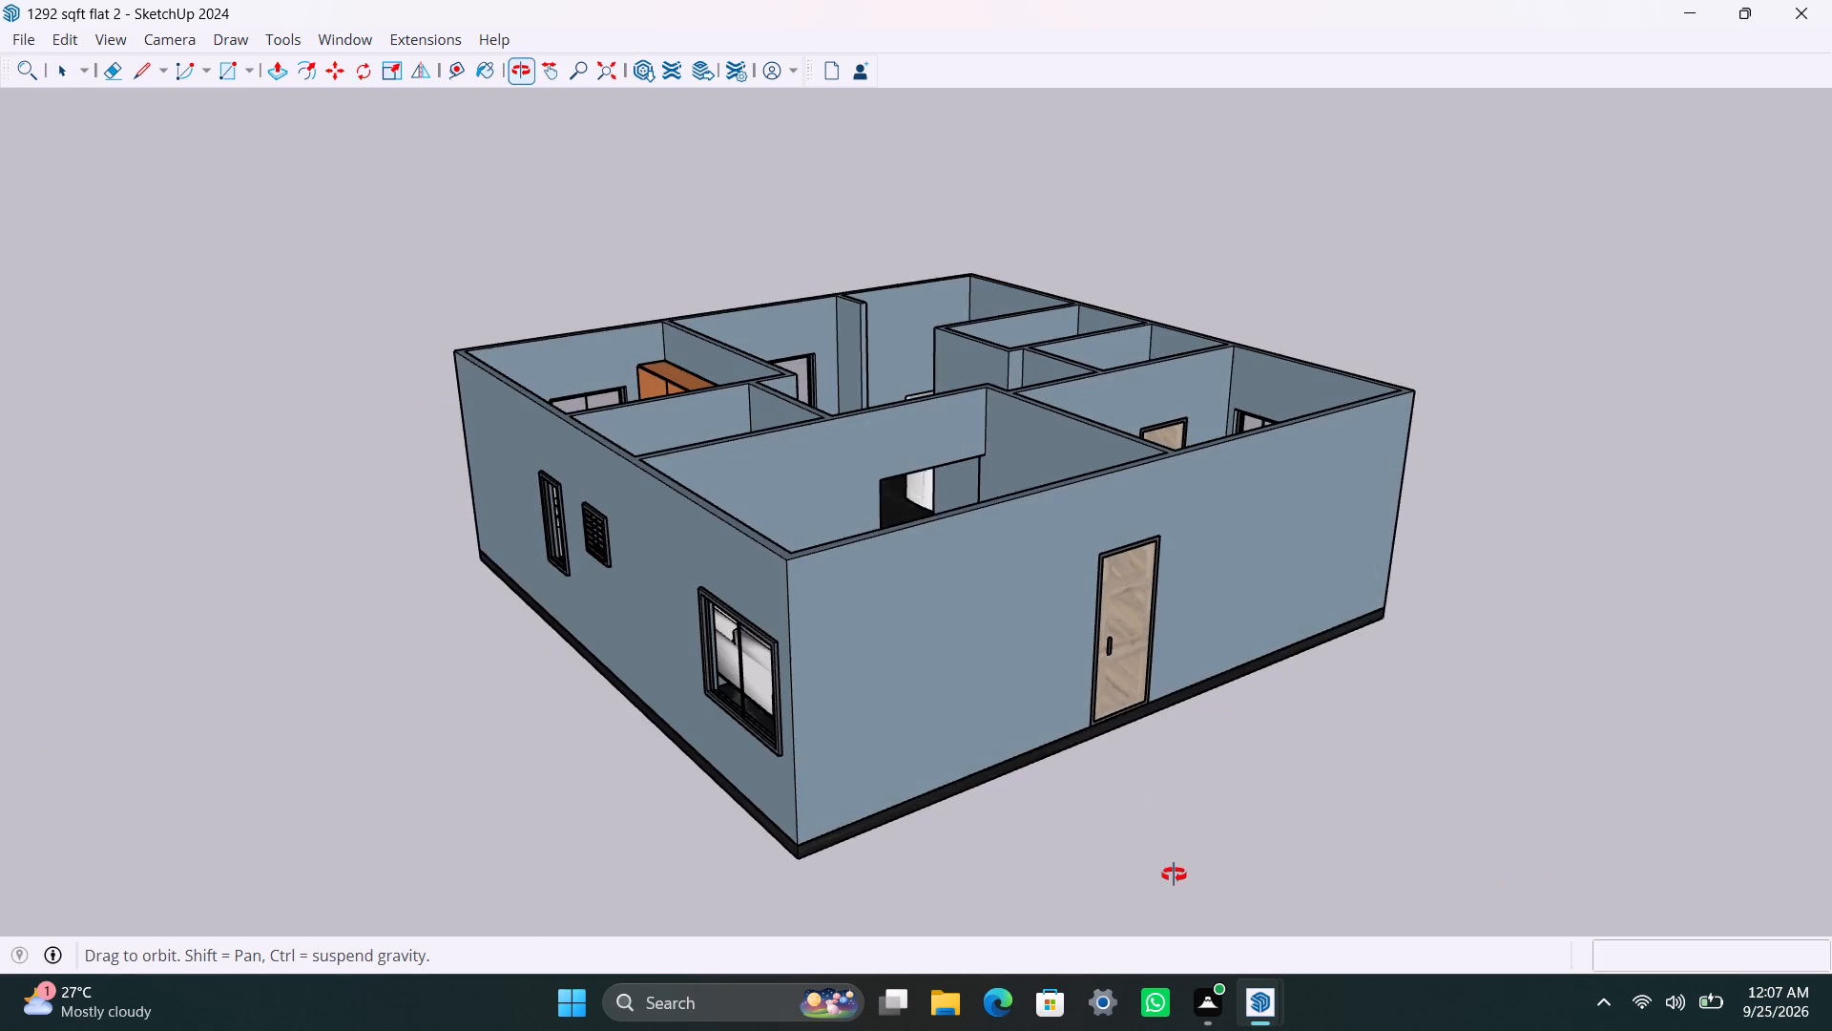
middle_drag(1174, 874, 1174, 868)
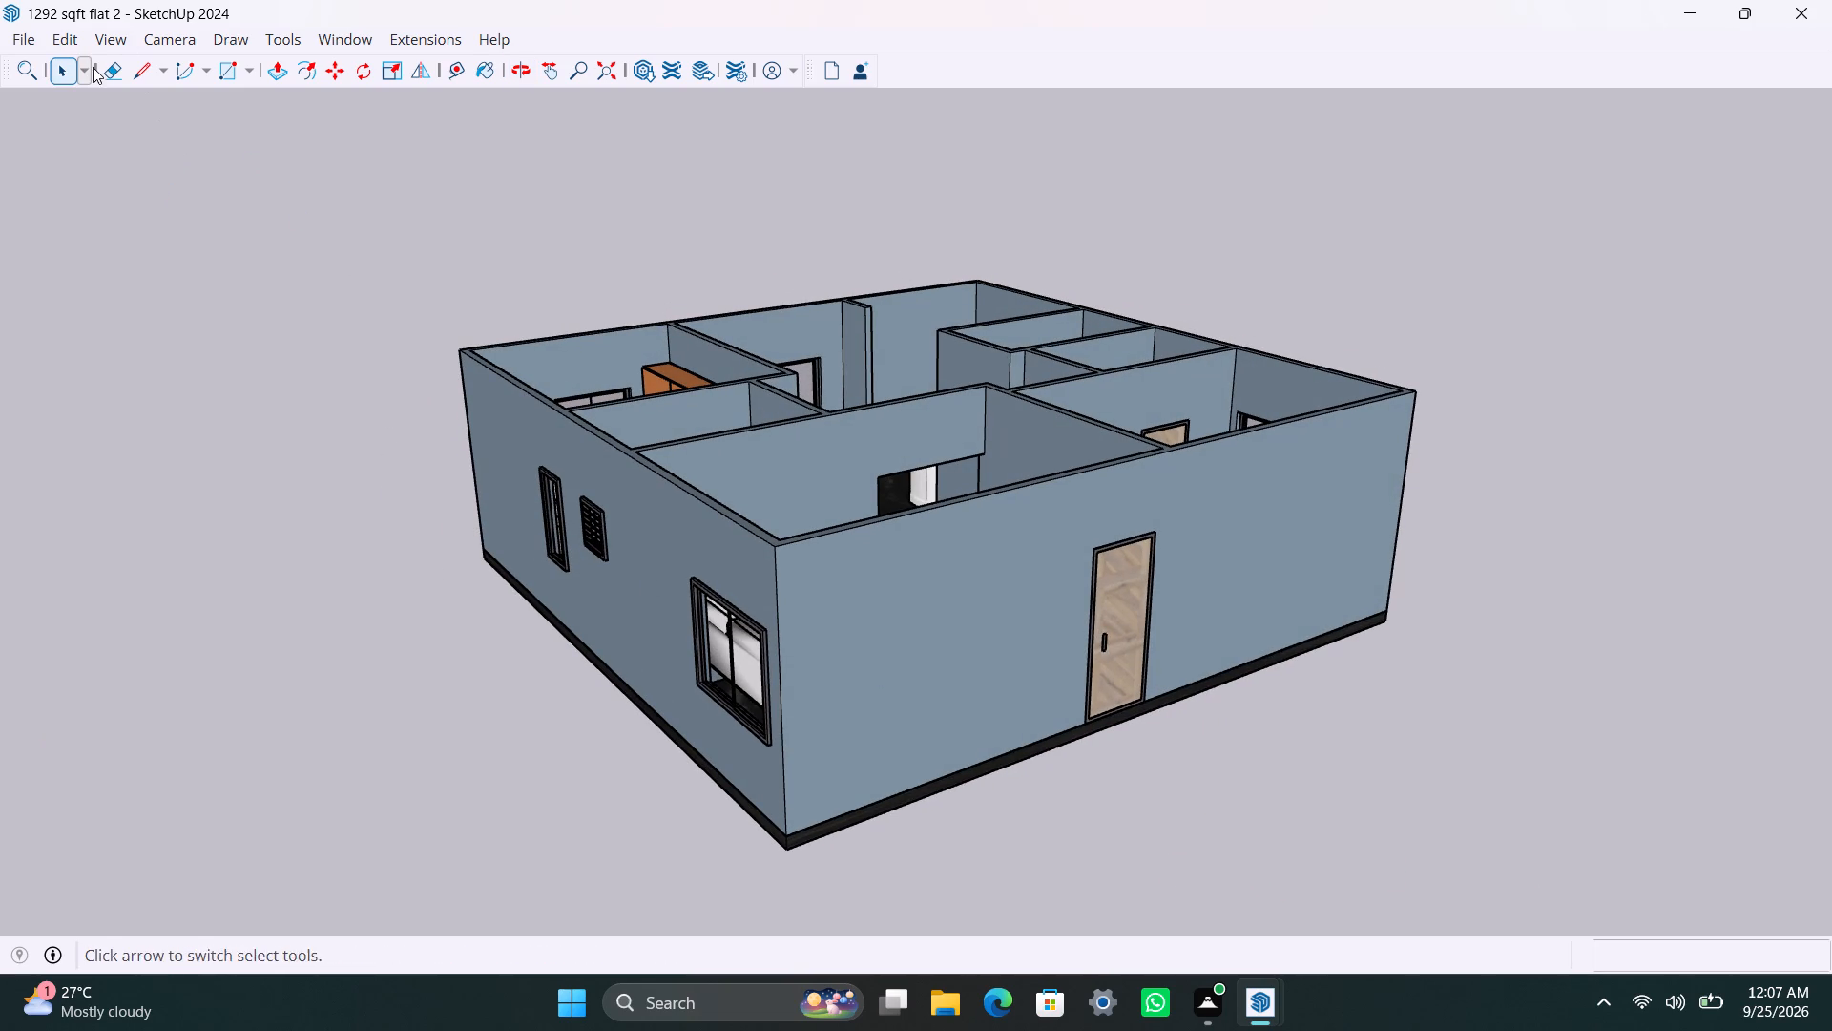
click(68, 40)
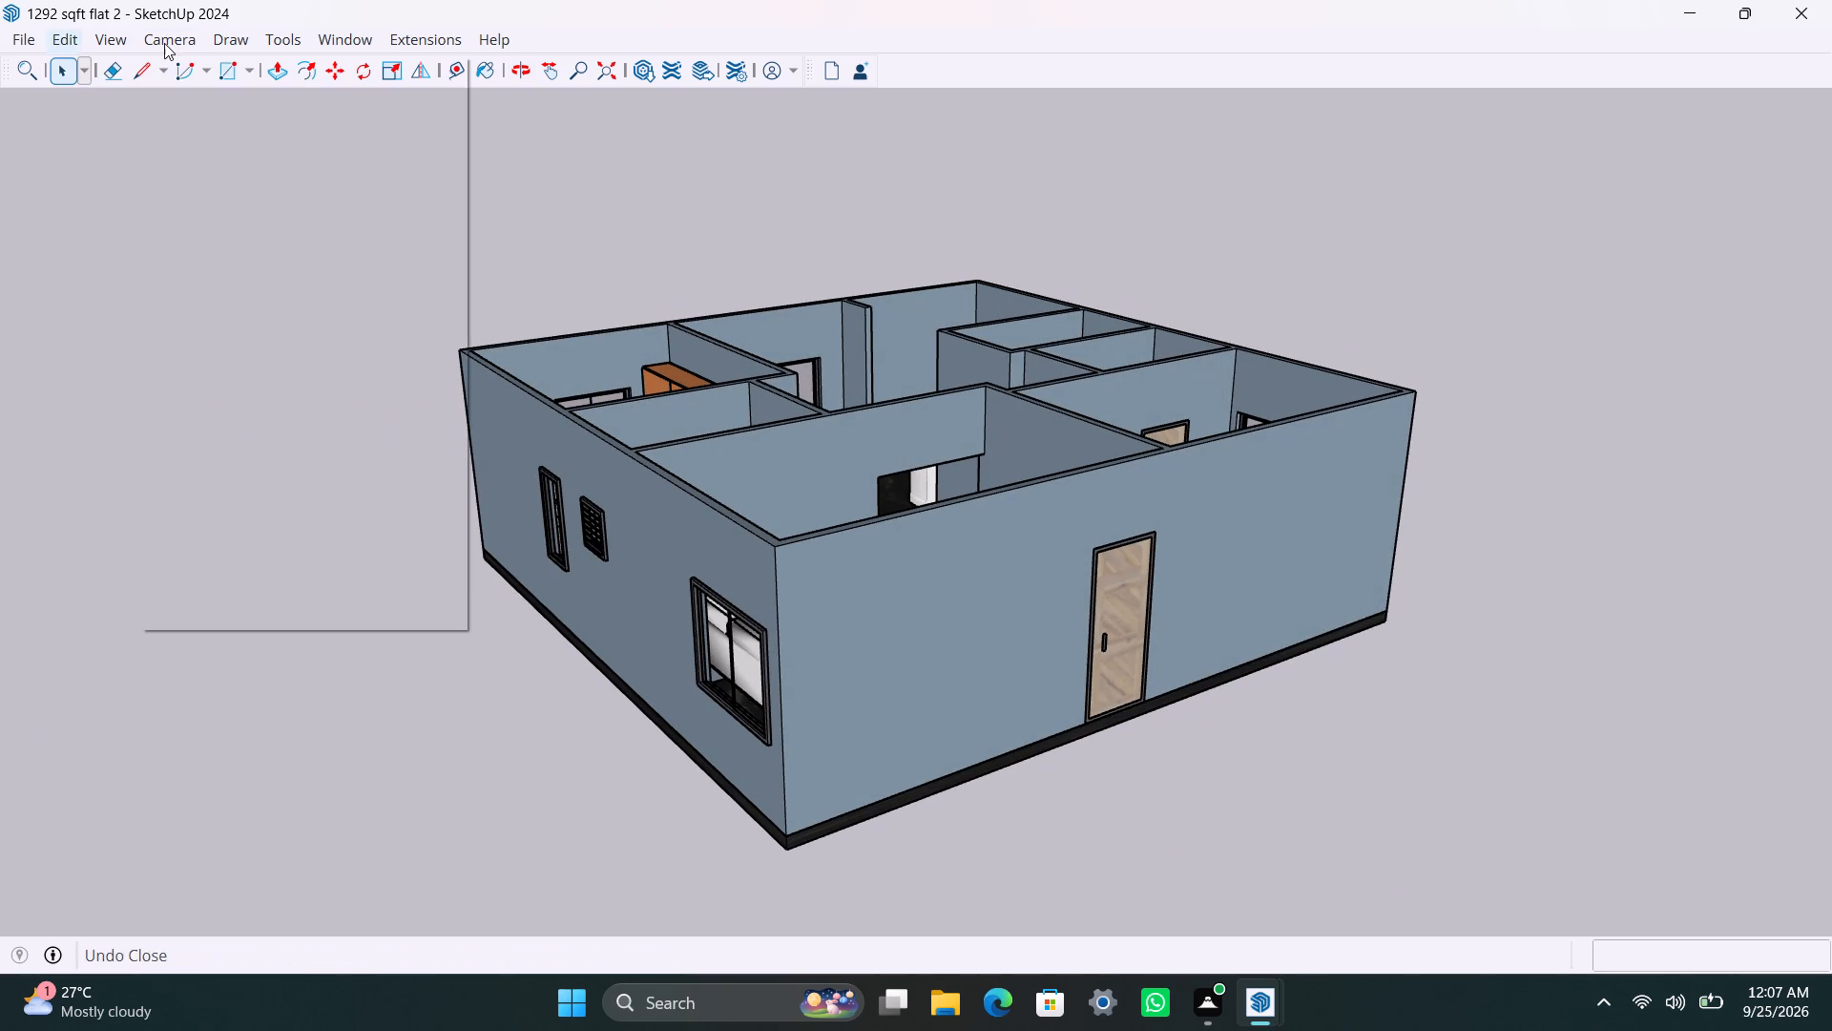
click(164, 43)
click(155, 41)
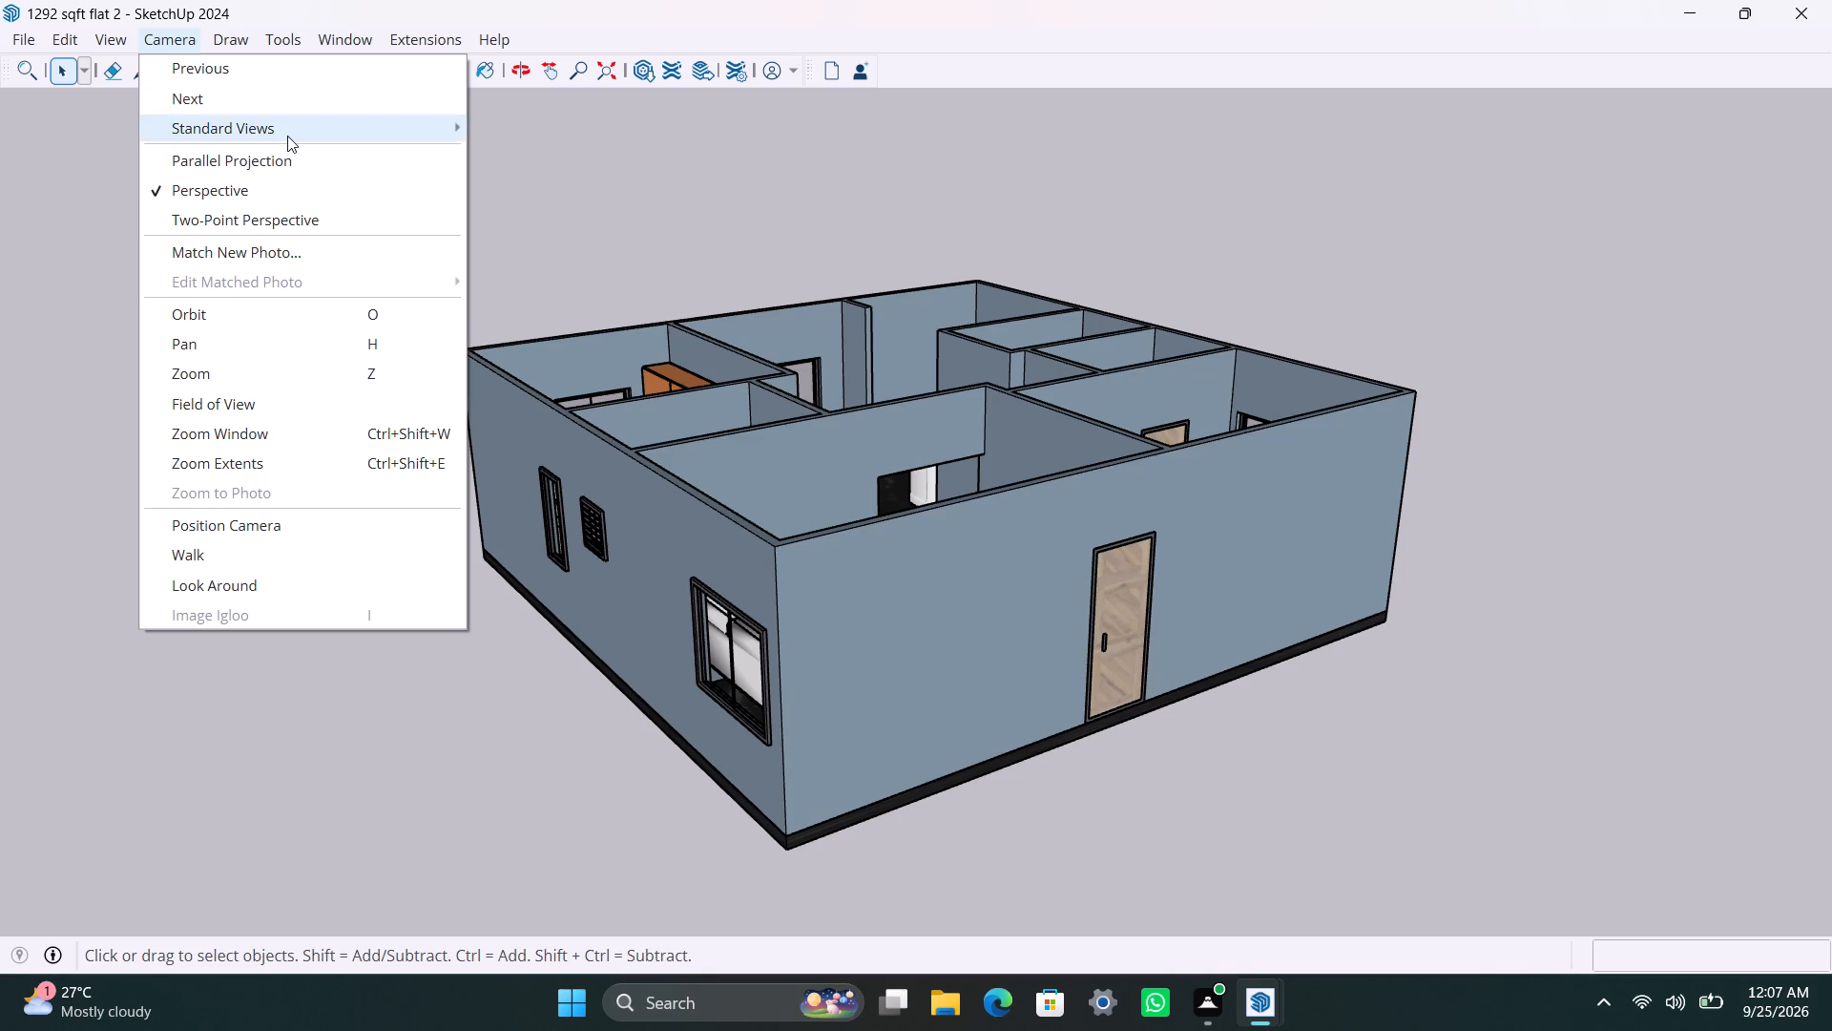
click(287, 136)
click(534, 299)
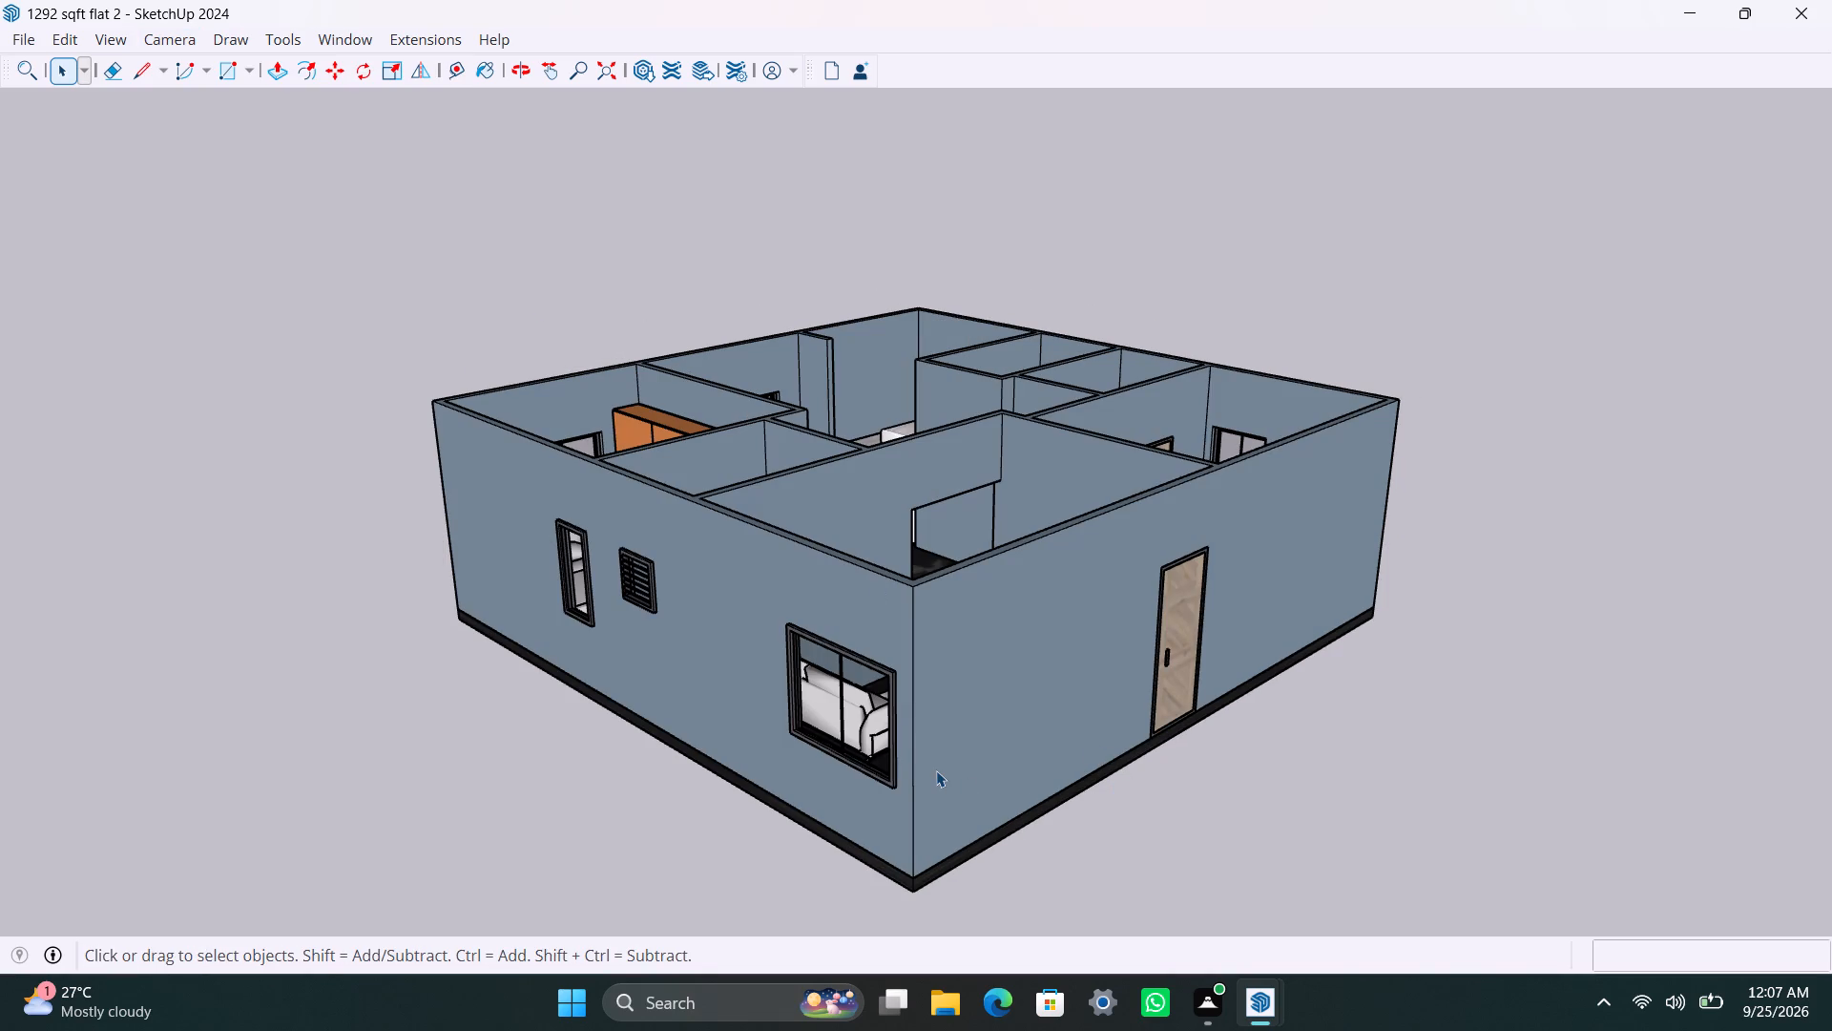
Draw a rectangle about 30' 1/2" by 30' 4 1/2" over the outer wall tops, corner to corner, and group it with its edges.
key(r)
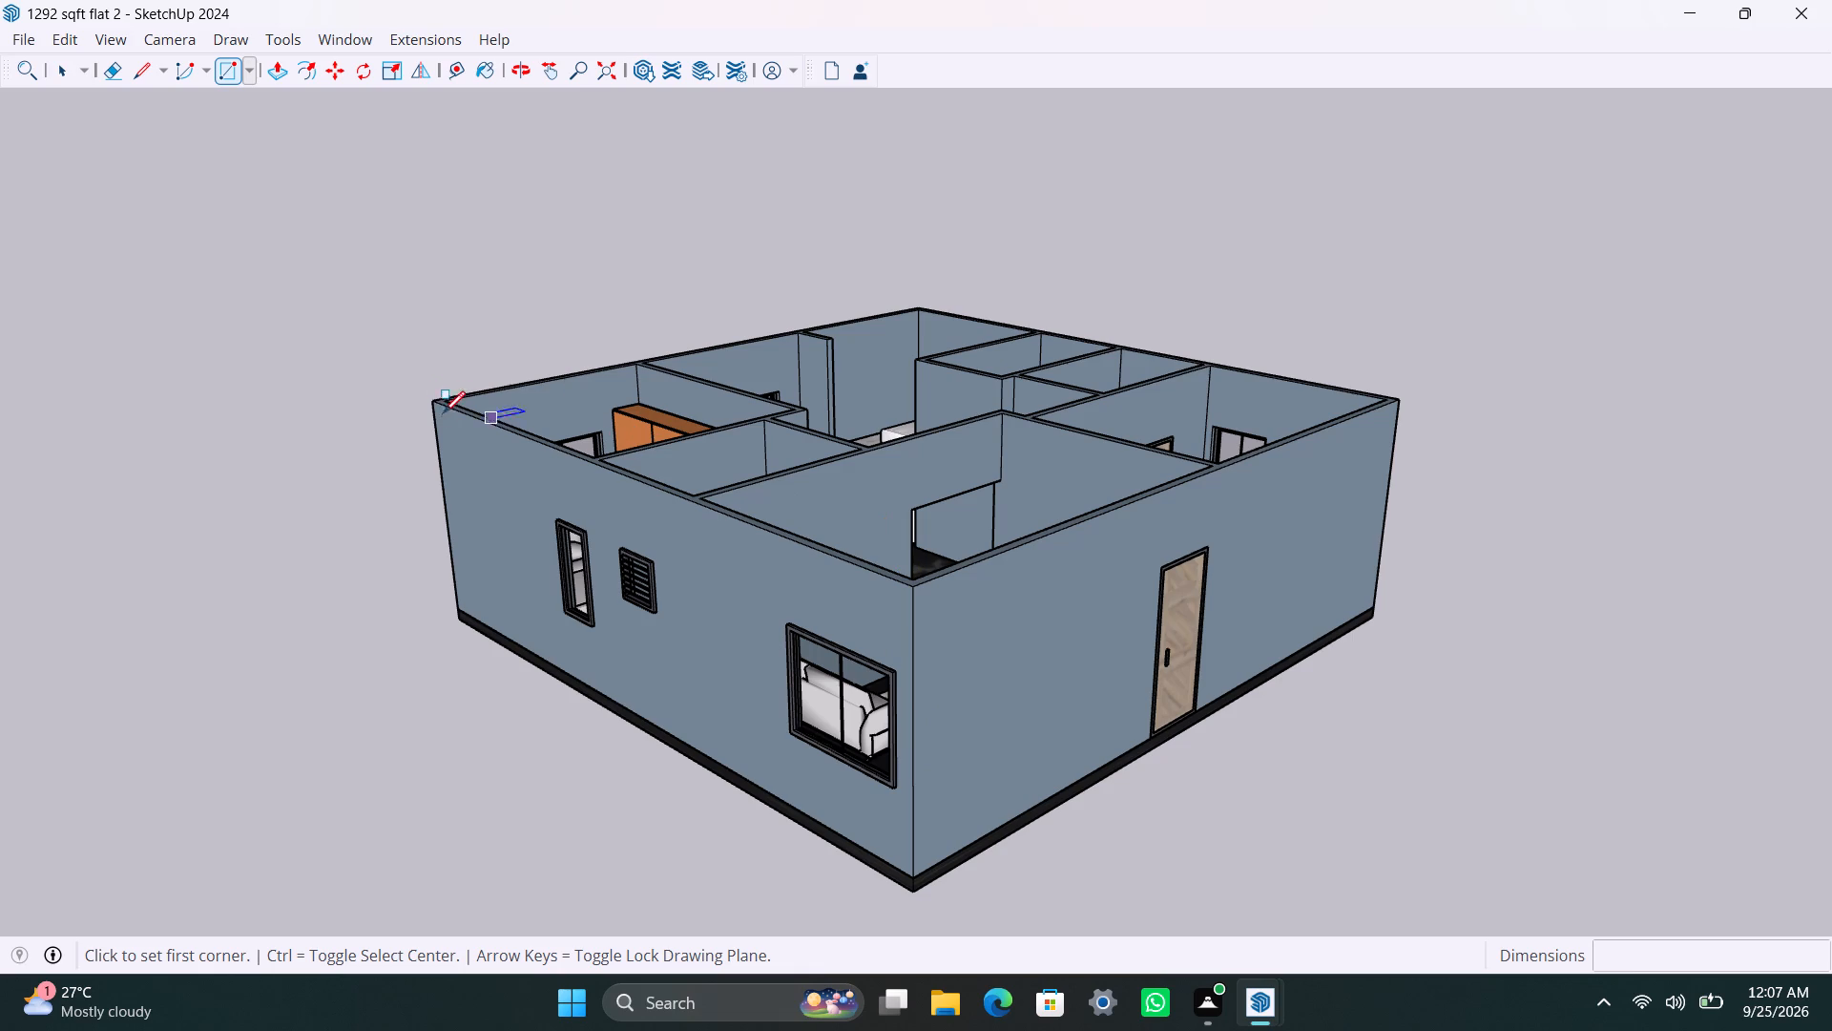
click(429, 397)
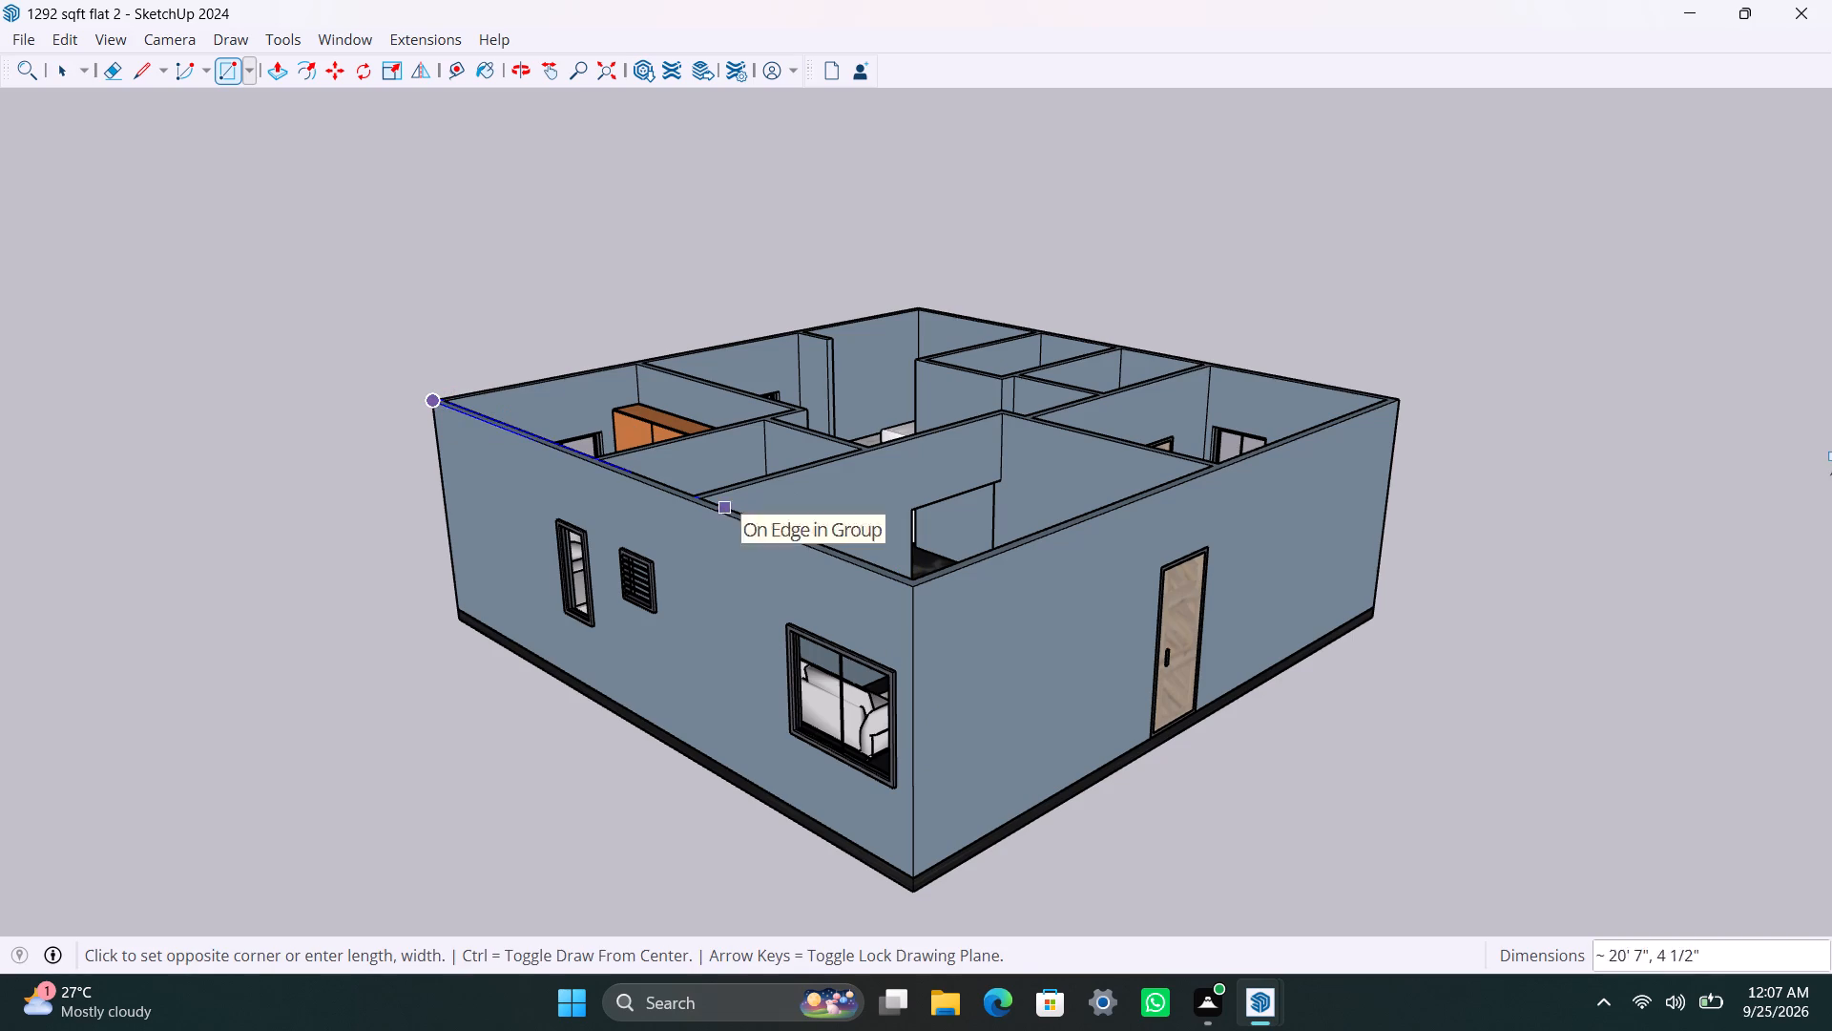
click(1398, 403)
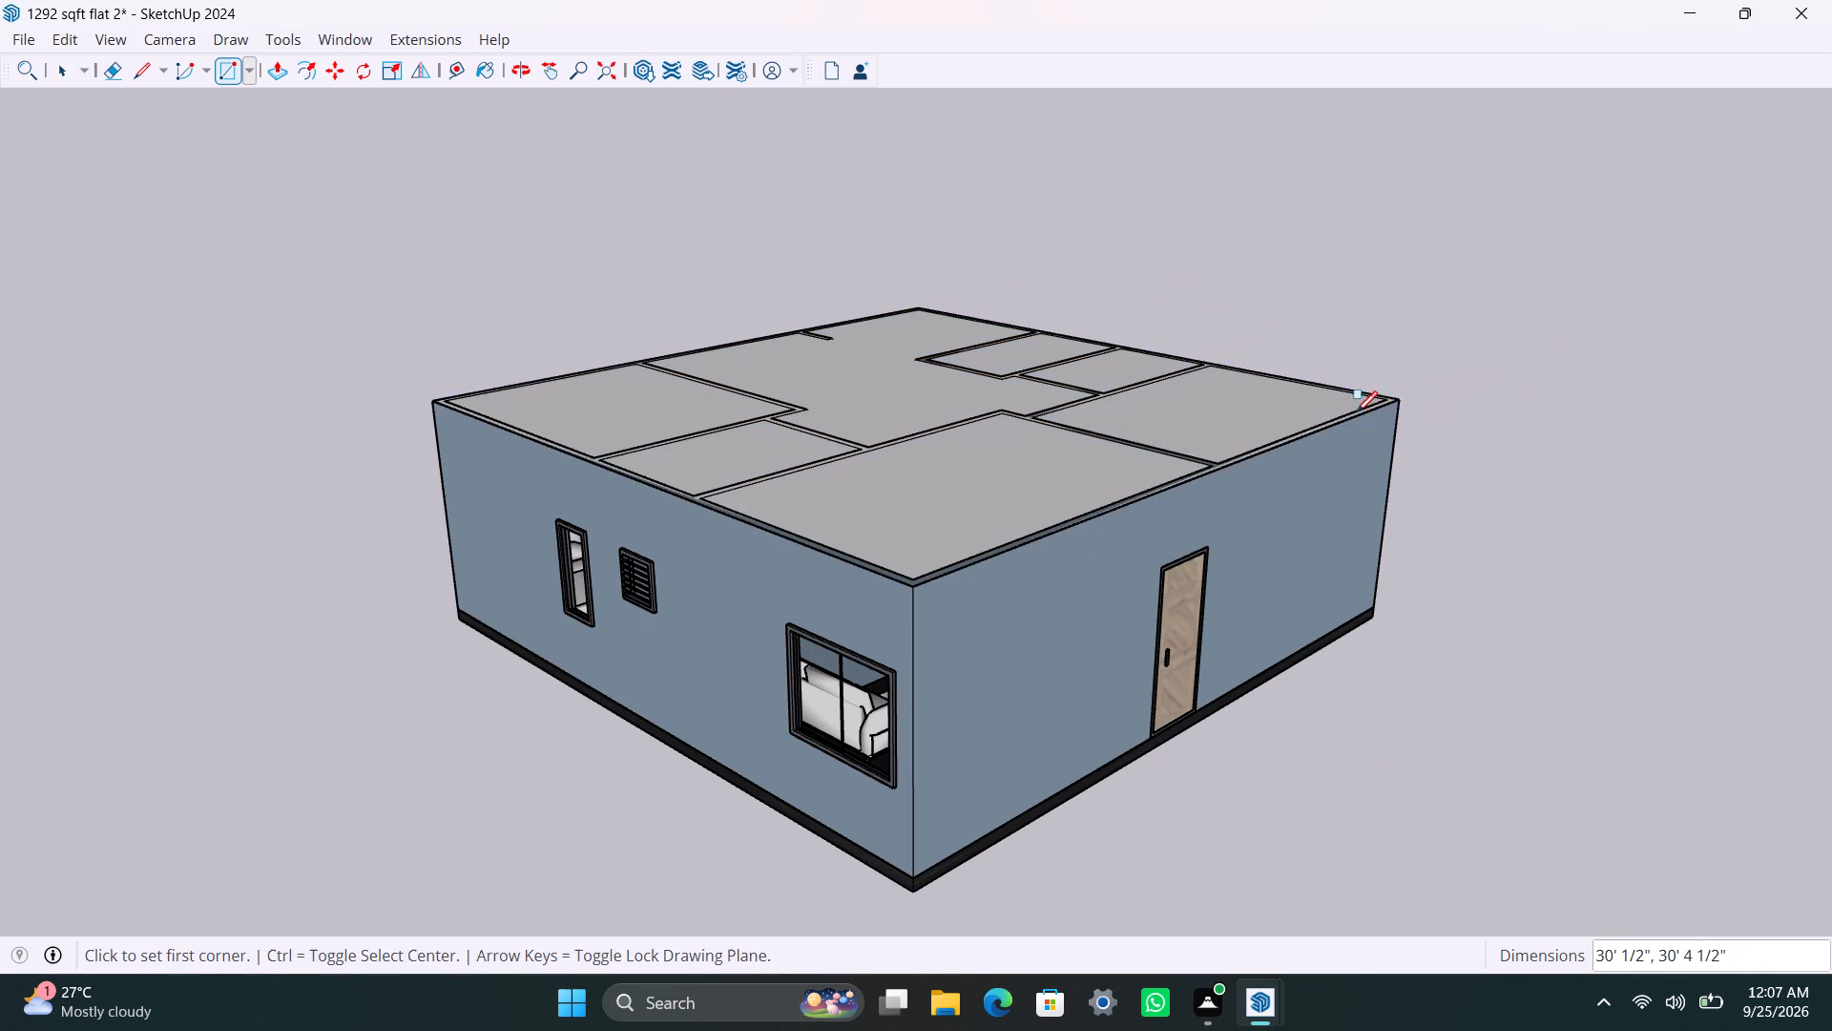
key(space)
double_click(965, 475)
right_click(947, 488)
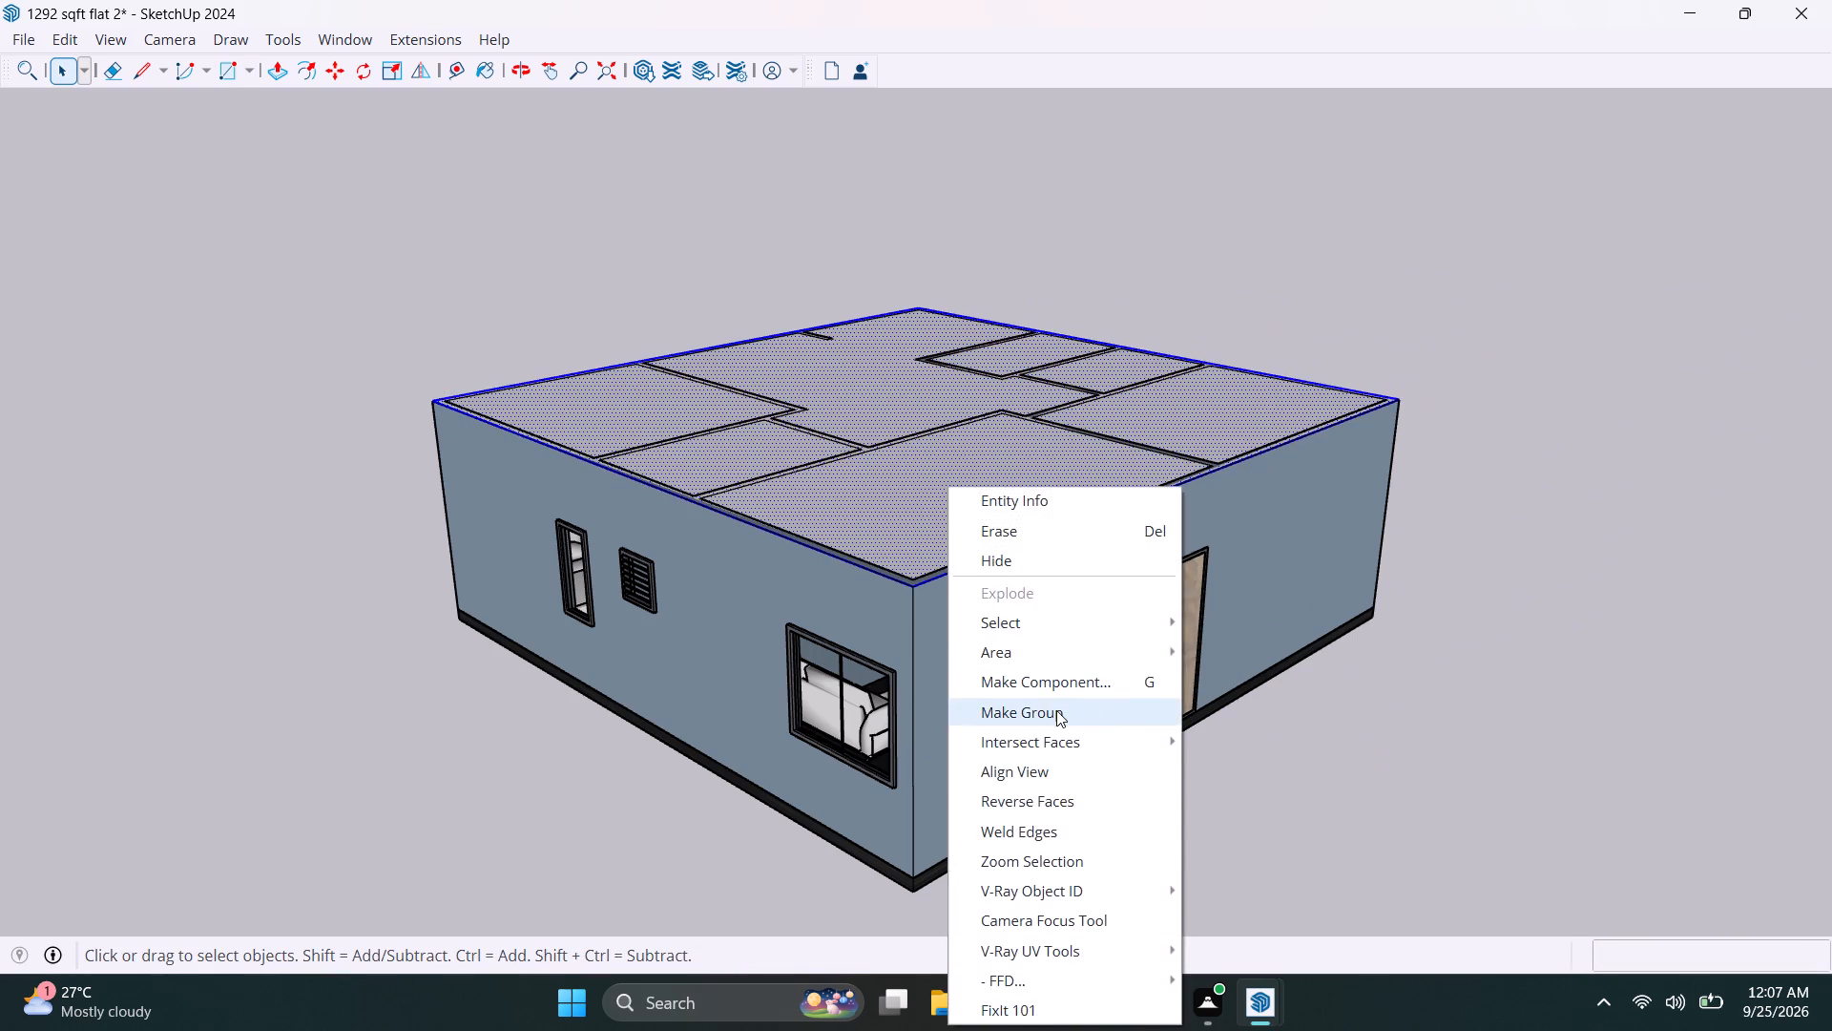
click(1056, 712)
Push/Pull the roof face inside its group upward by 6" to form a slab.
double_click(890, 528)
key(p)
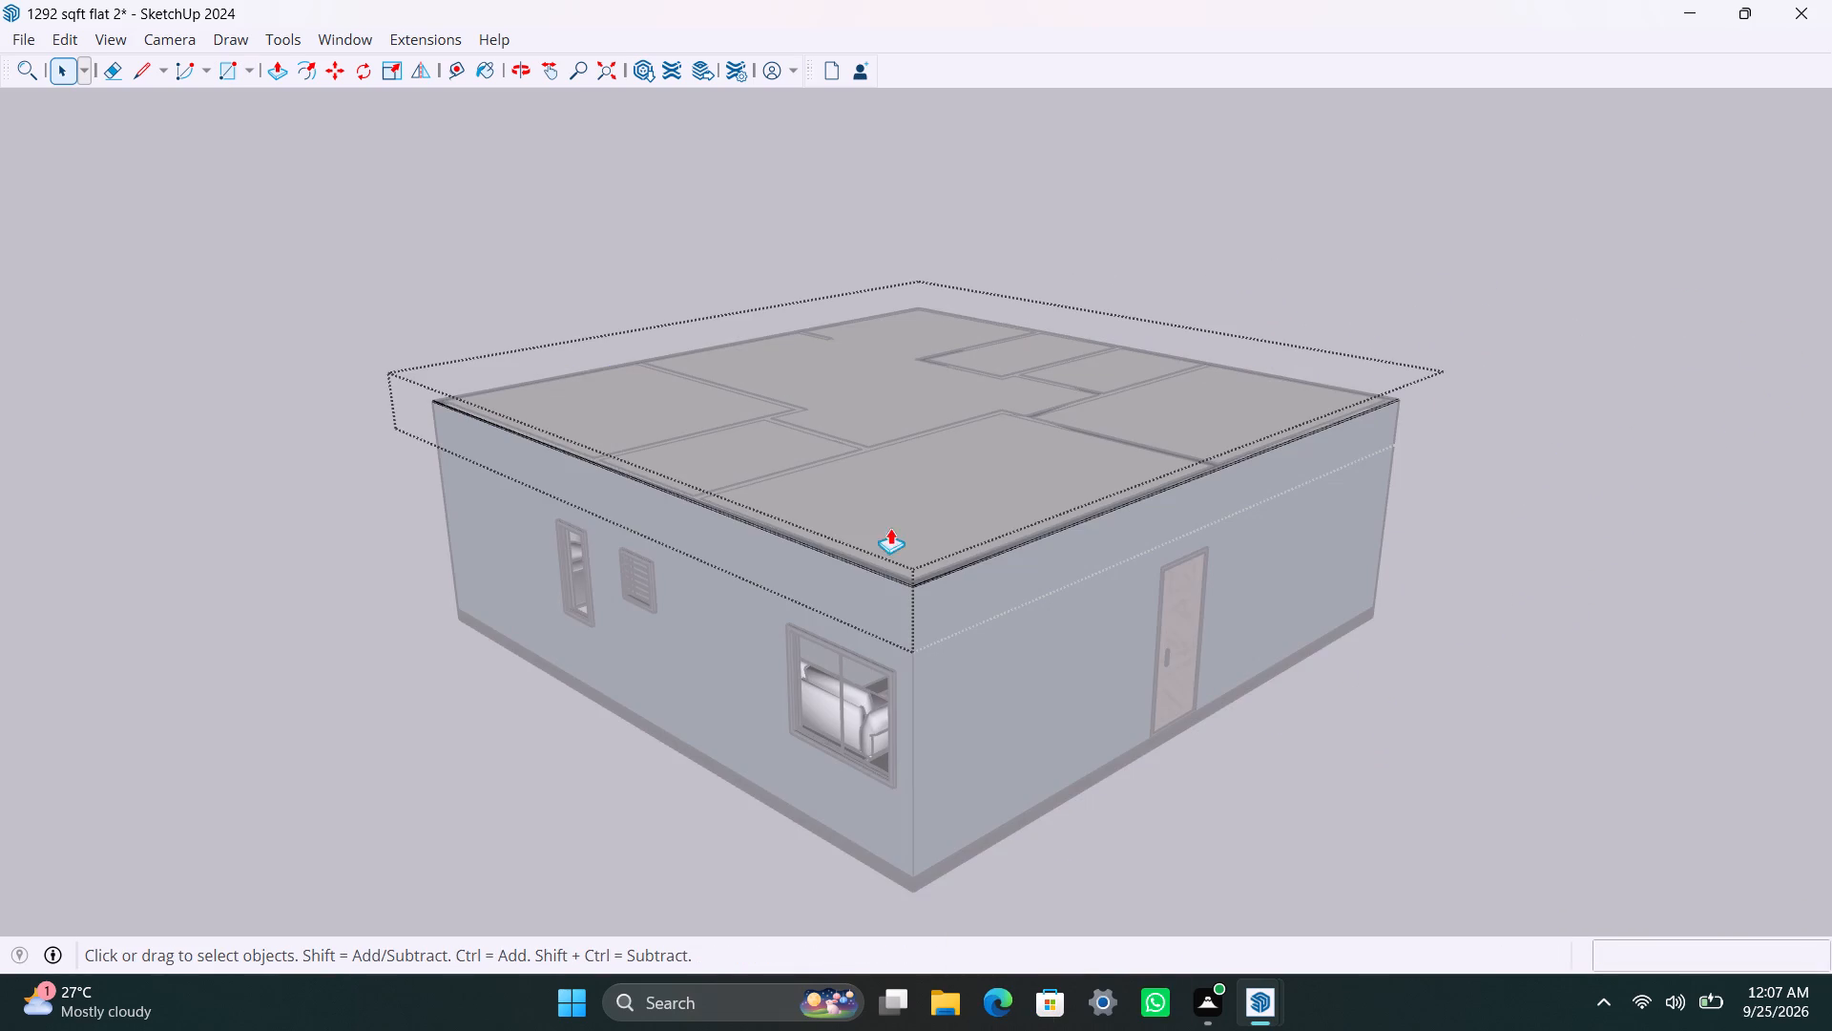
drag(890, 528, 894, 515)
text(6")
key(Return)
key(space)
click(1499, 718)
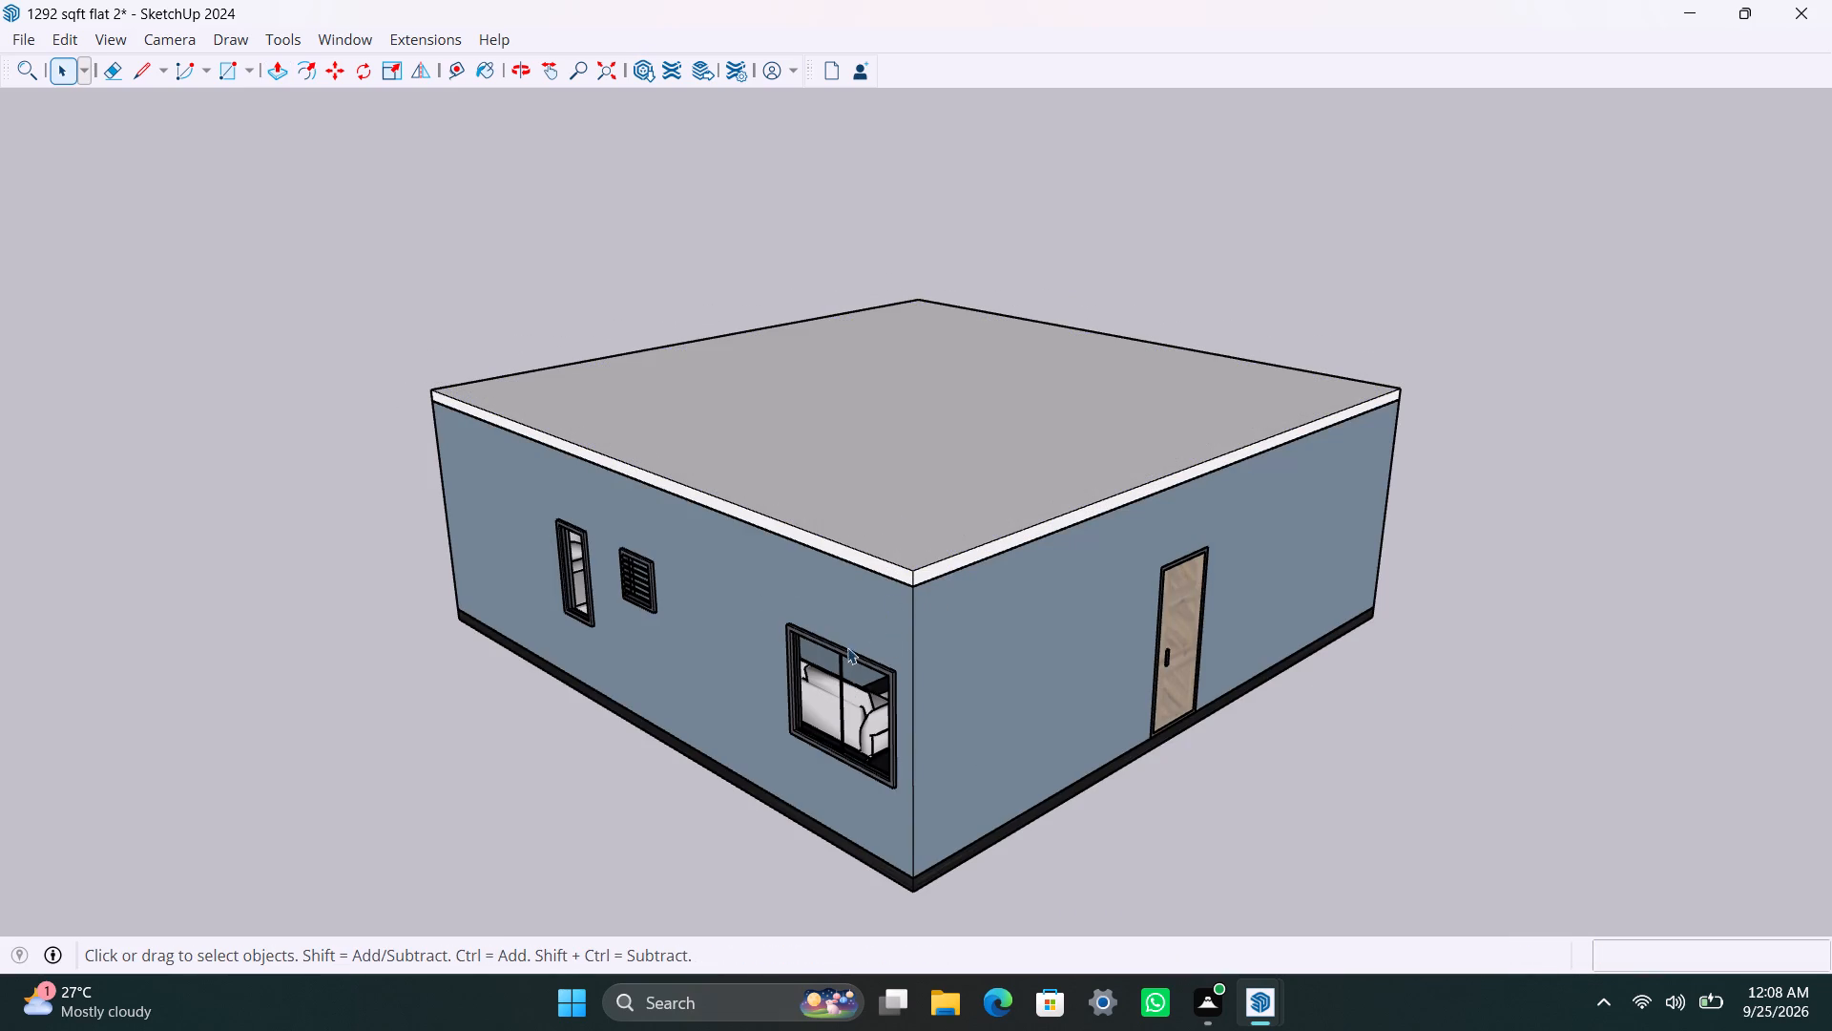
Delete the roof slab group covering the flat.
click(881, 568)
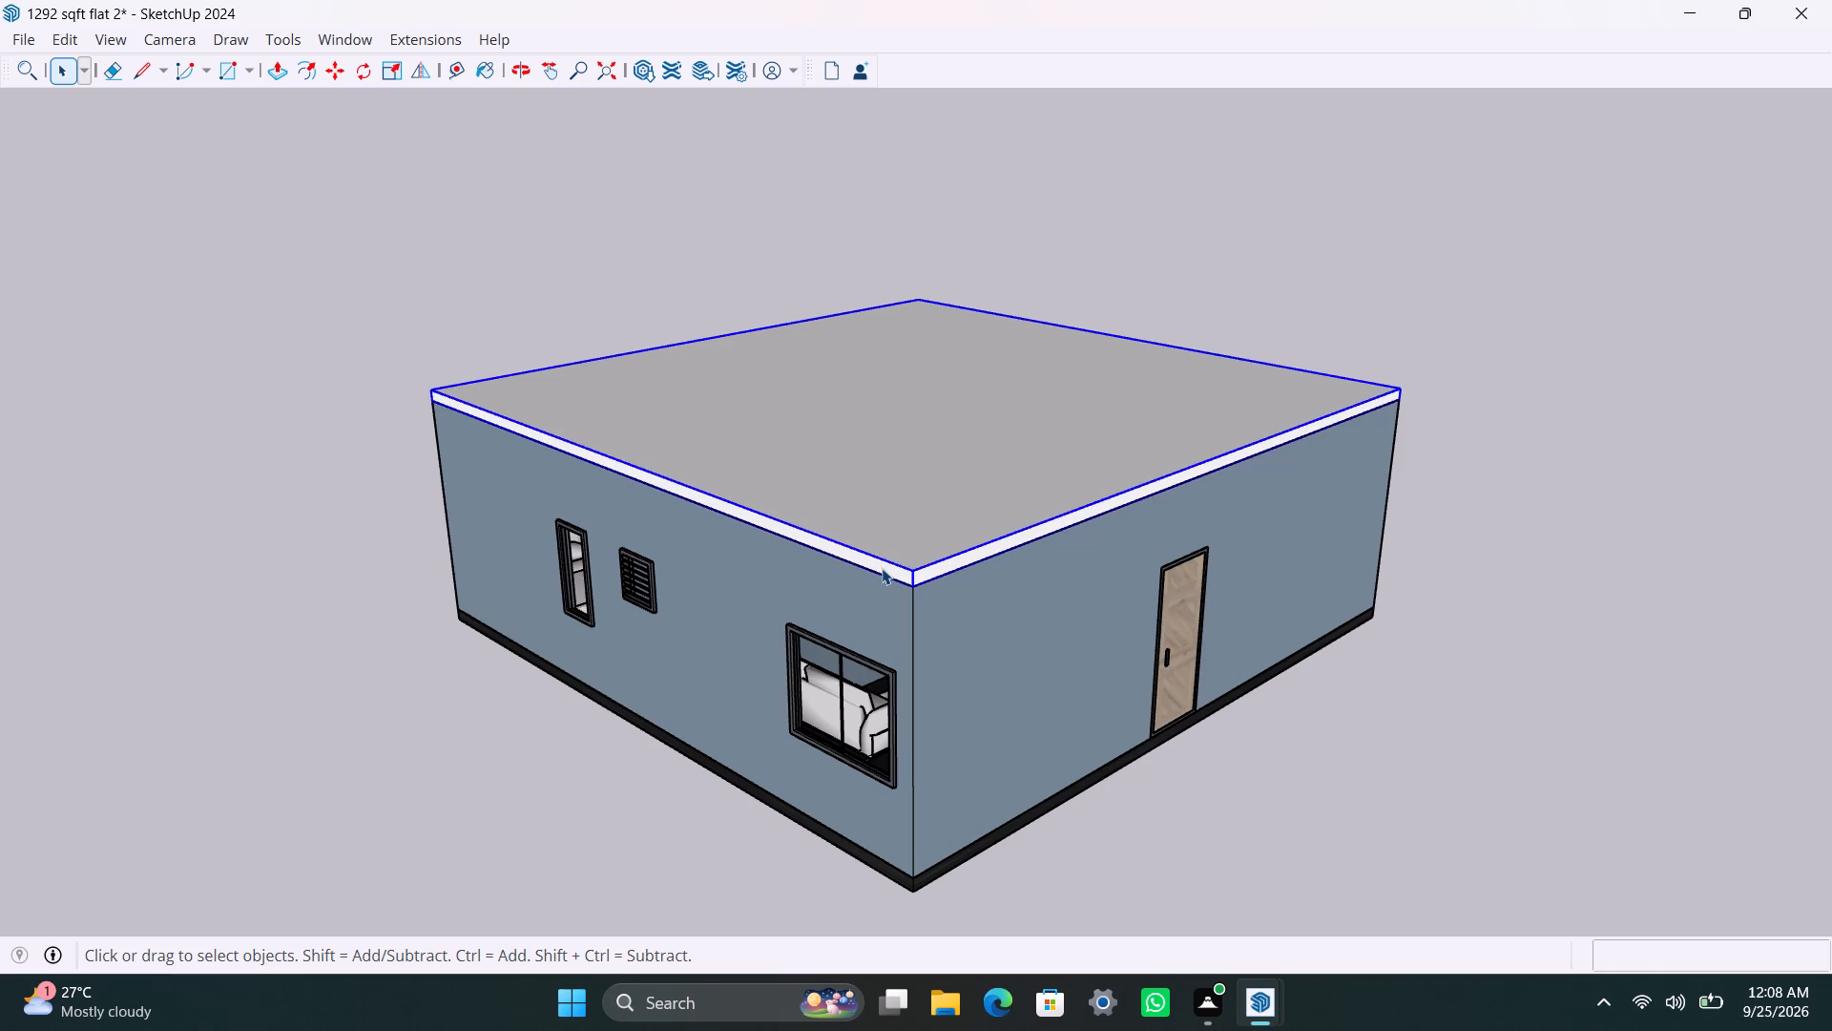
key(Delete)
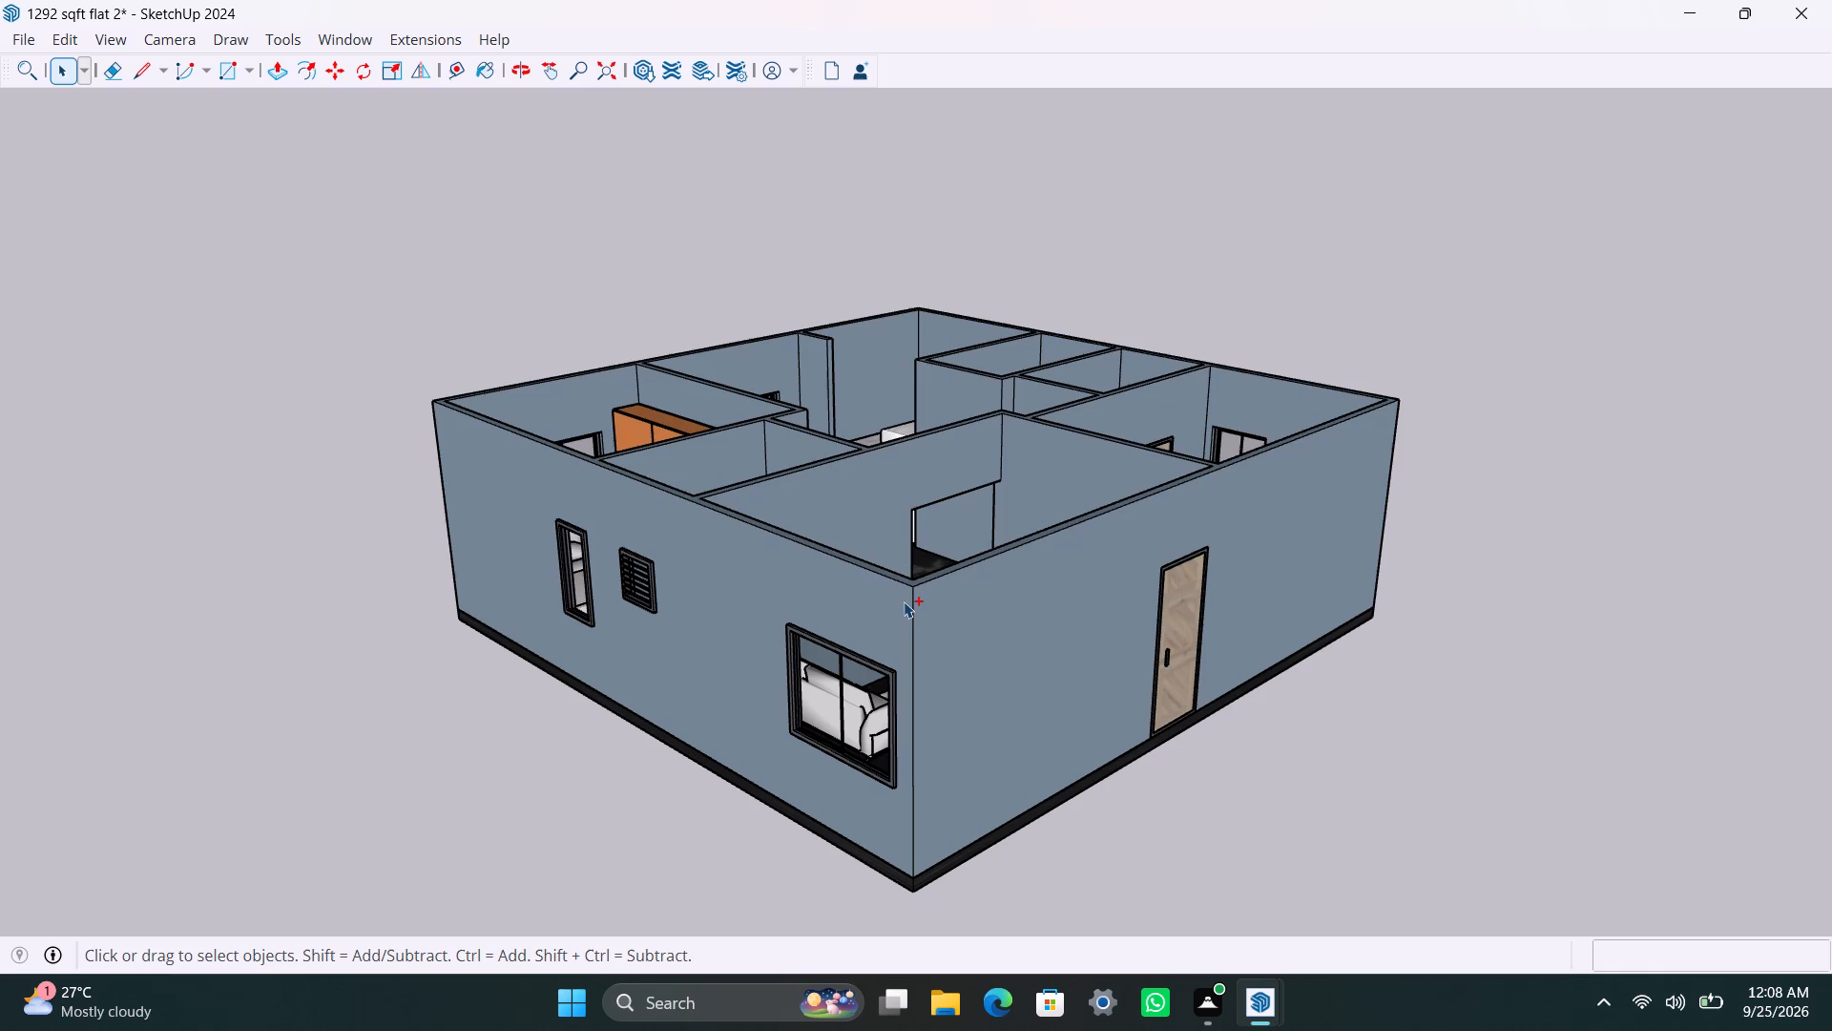
Save the flat model under its existing file name.
key(ctrl+s)
key(space)
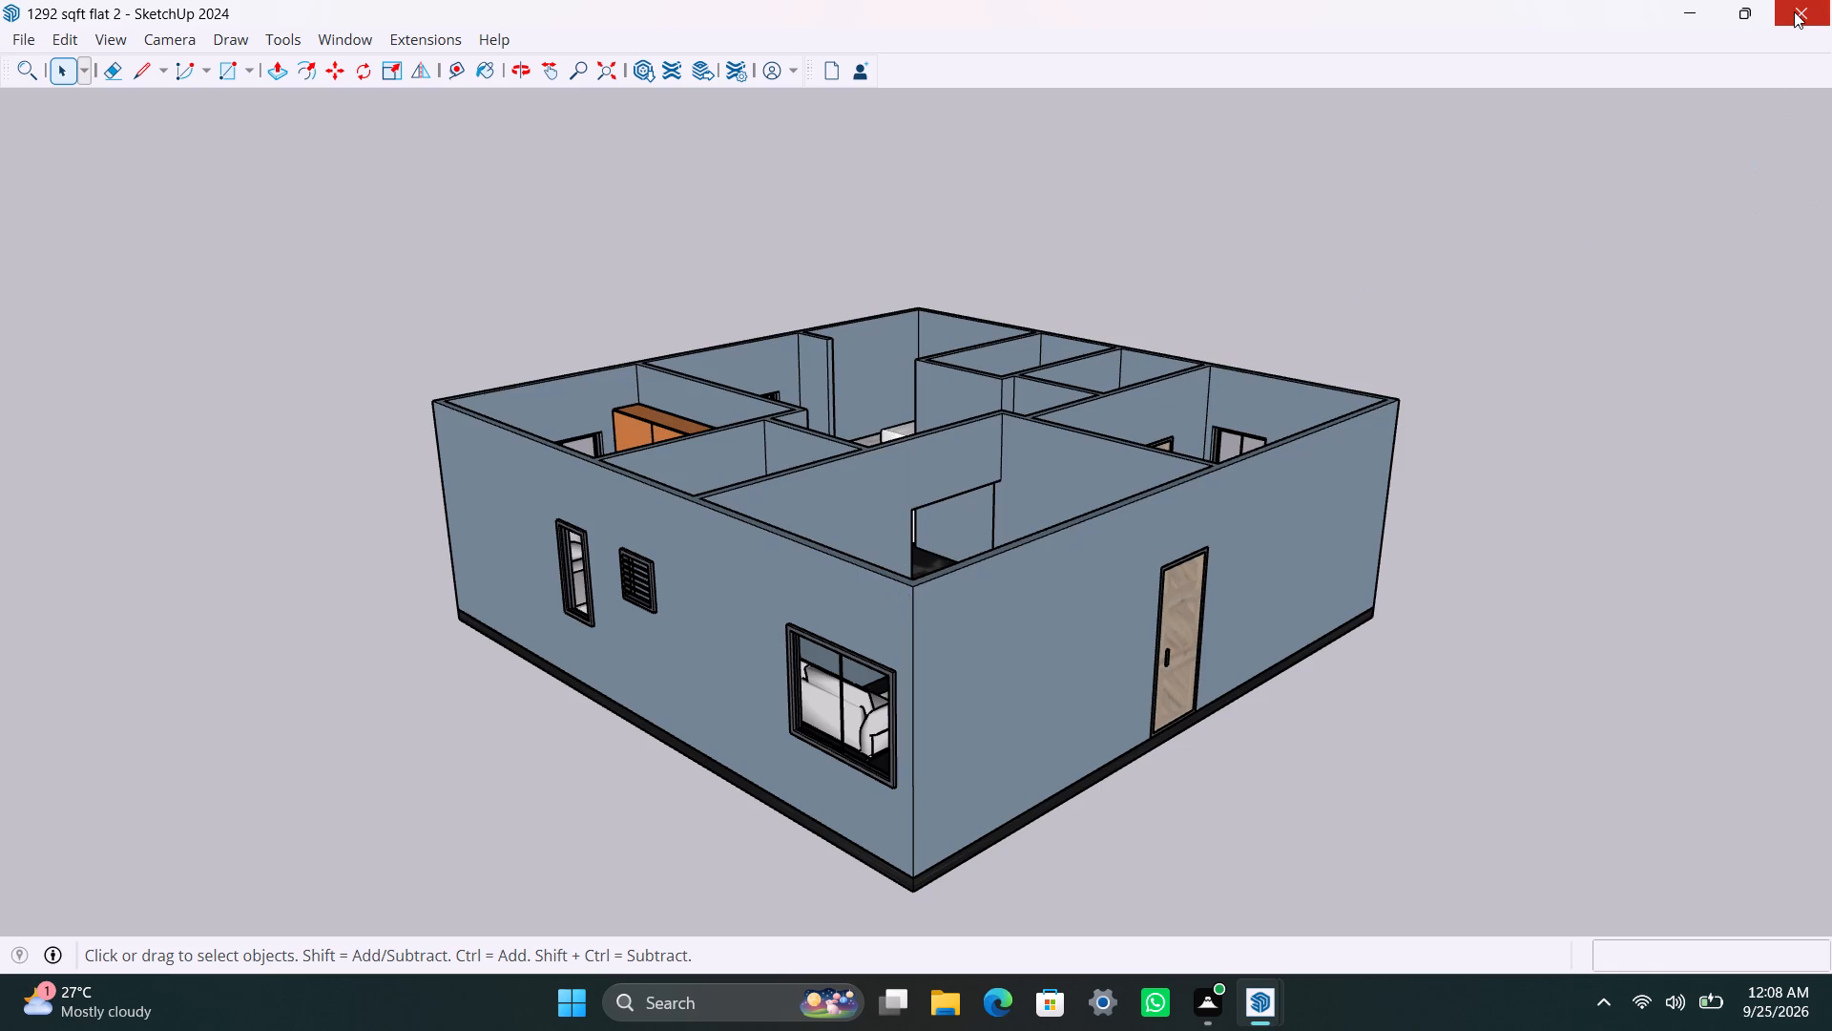
Close SketchUp.
click(1794, 10)
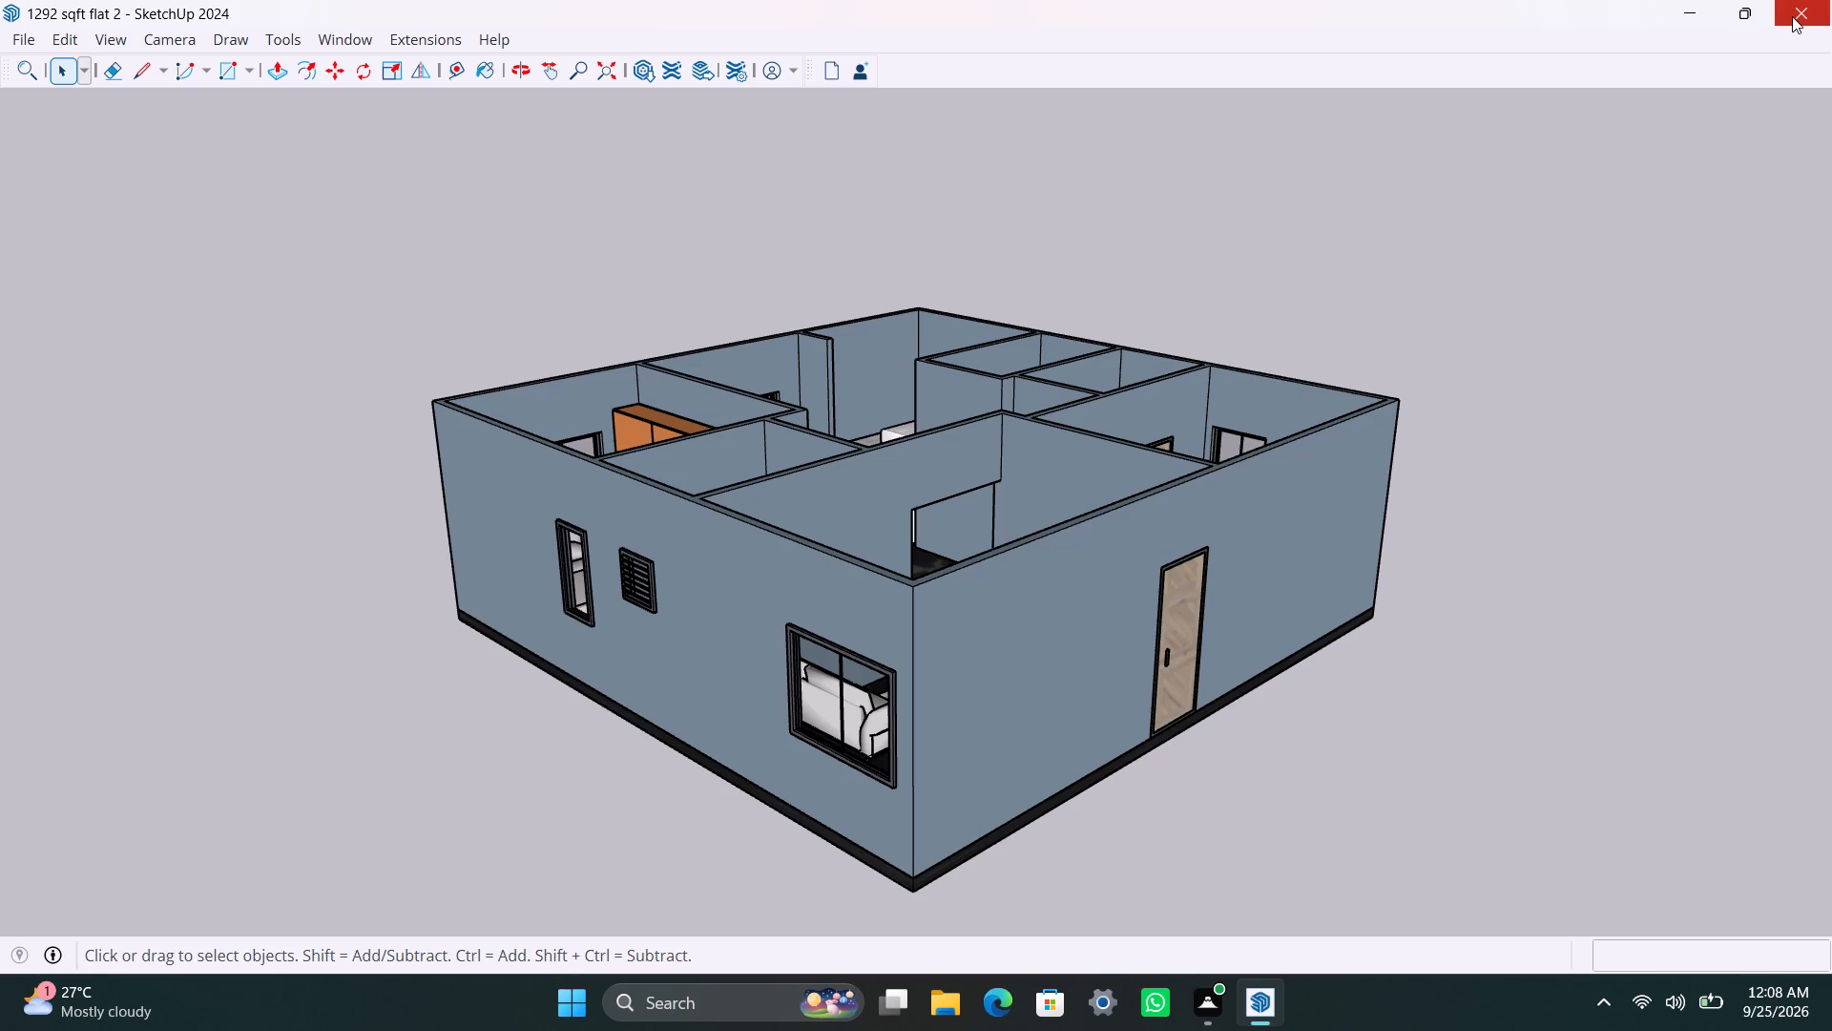